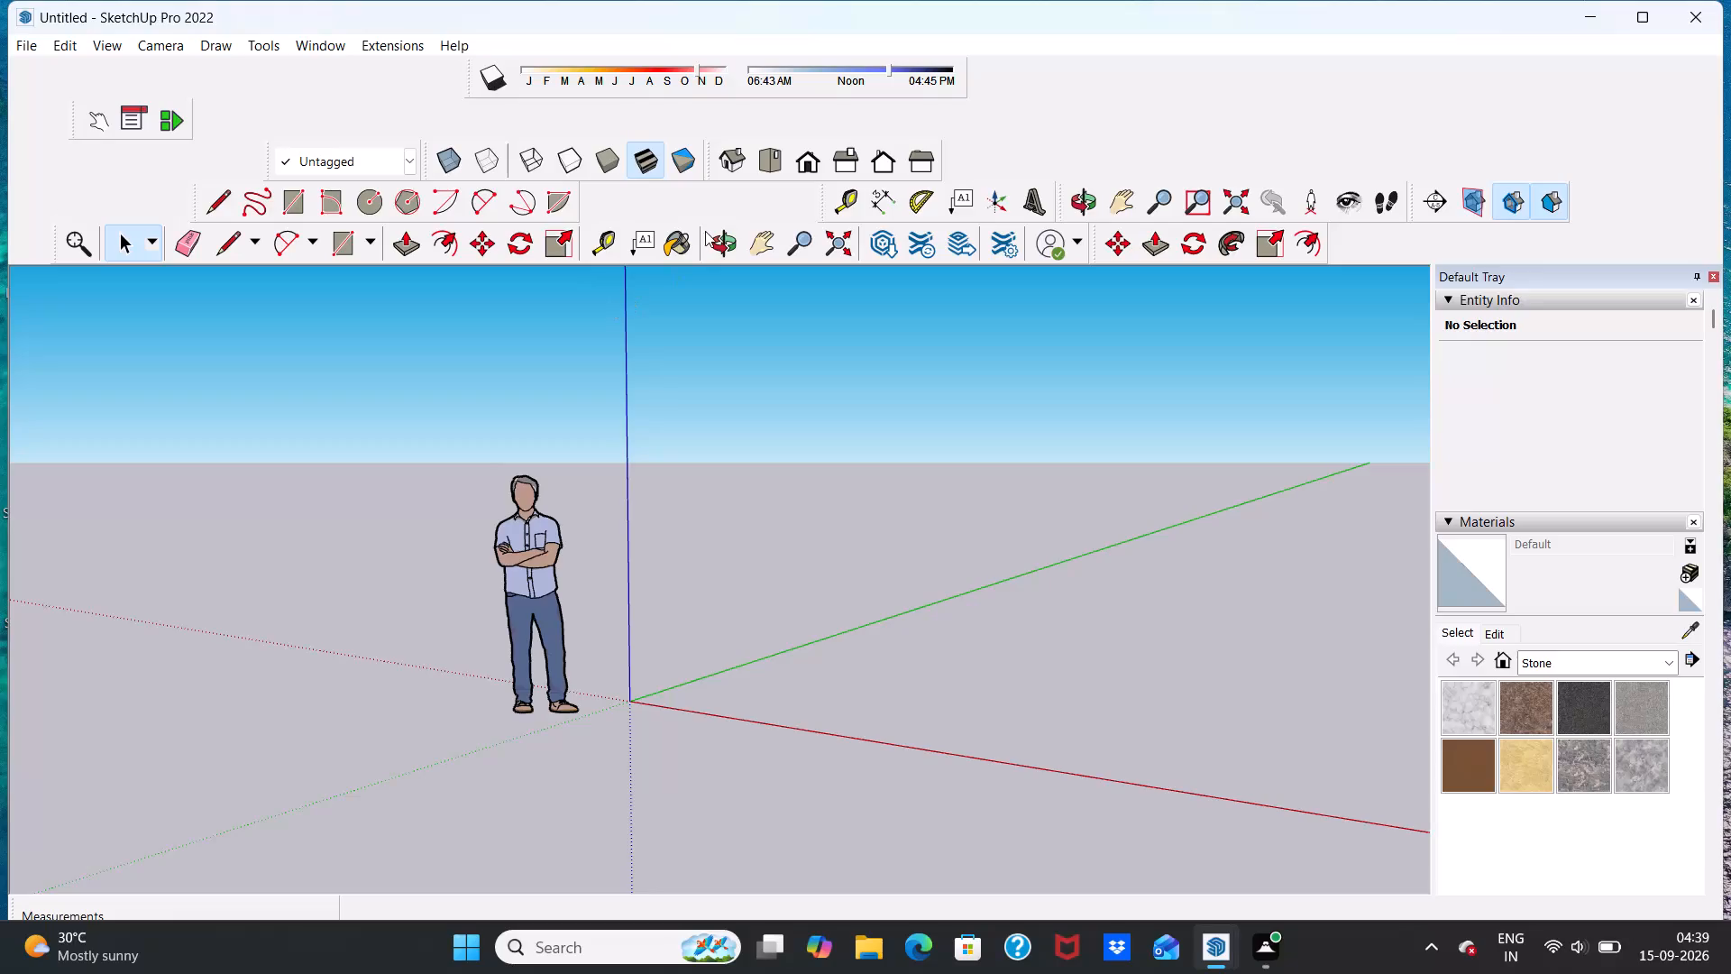
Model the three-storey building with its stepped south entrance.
In top view, draw a rectangle about 14' 9" by 9' 9" on the ground, clear of the origin.
click(779, 163)
scroll(1028, 404, up, 6)
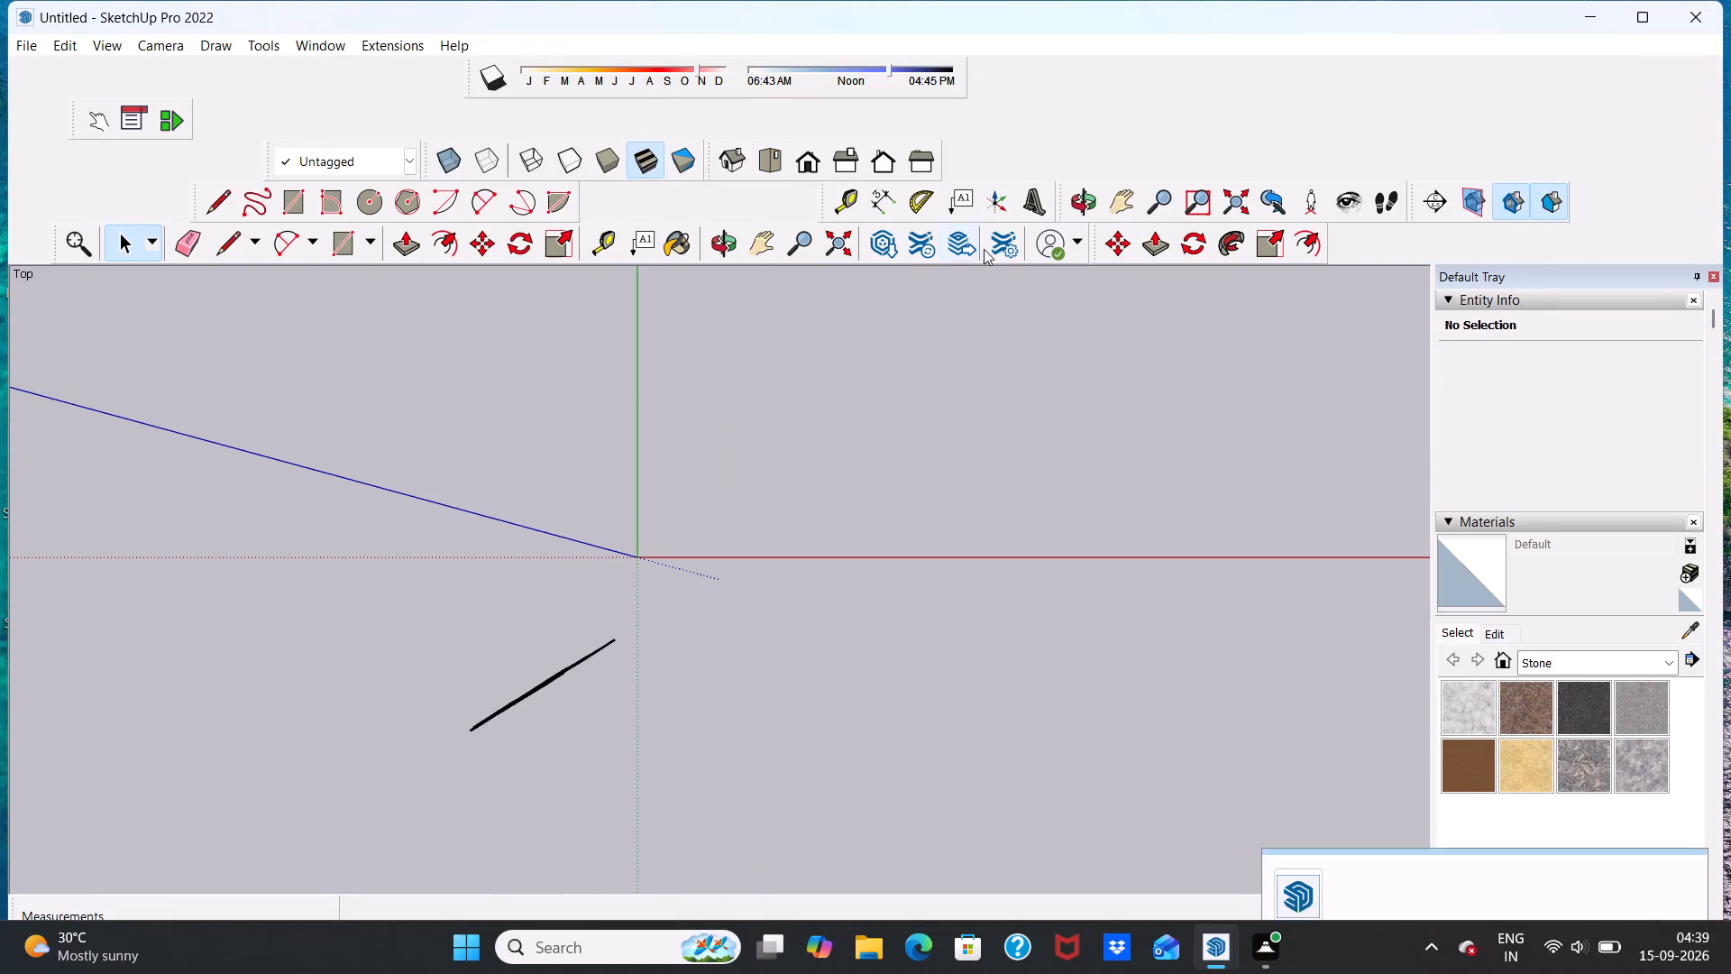
drag(1120, 207, 1105, 216)
drag(643, 553, 438, 553)
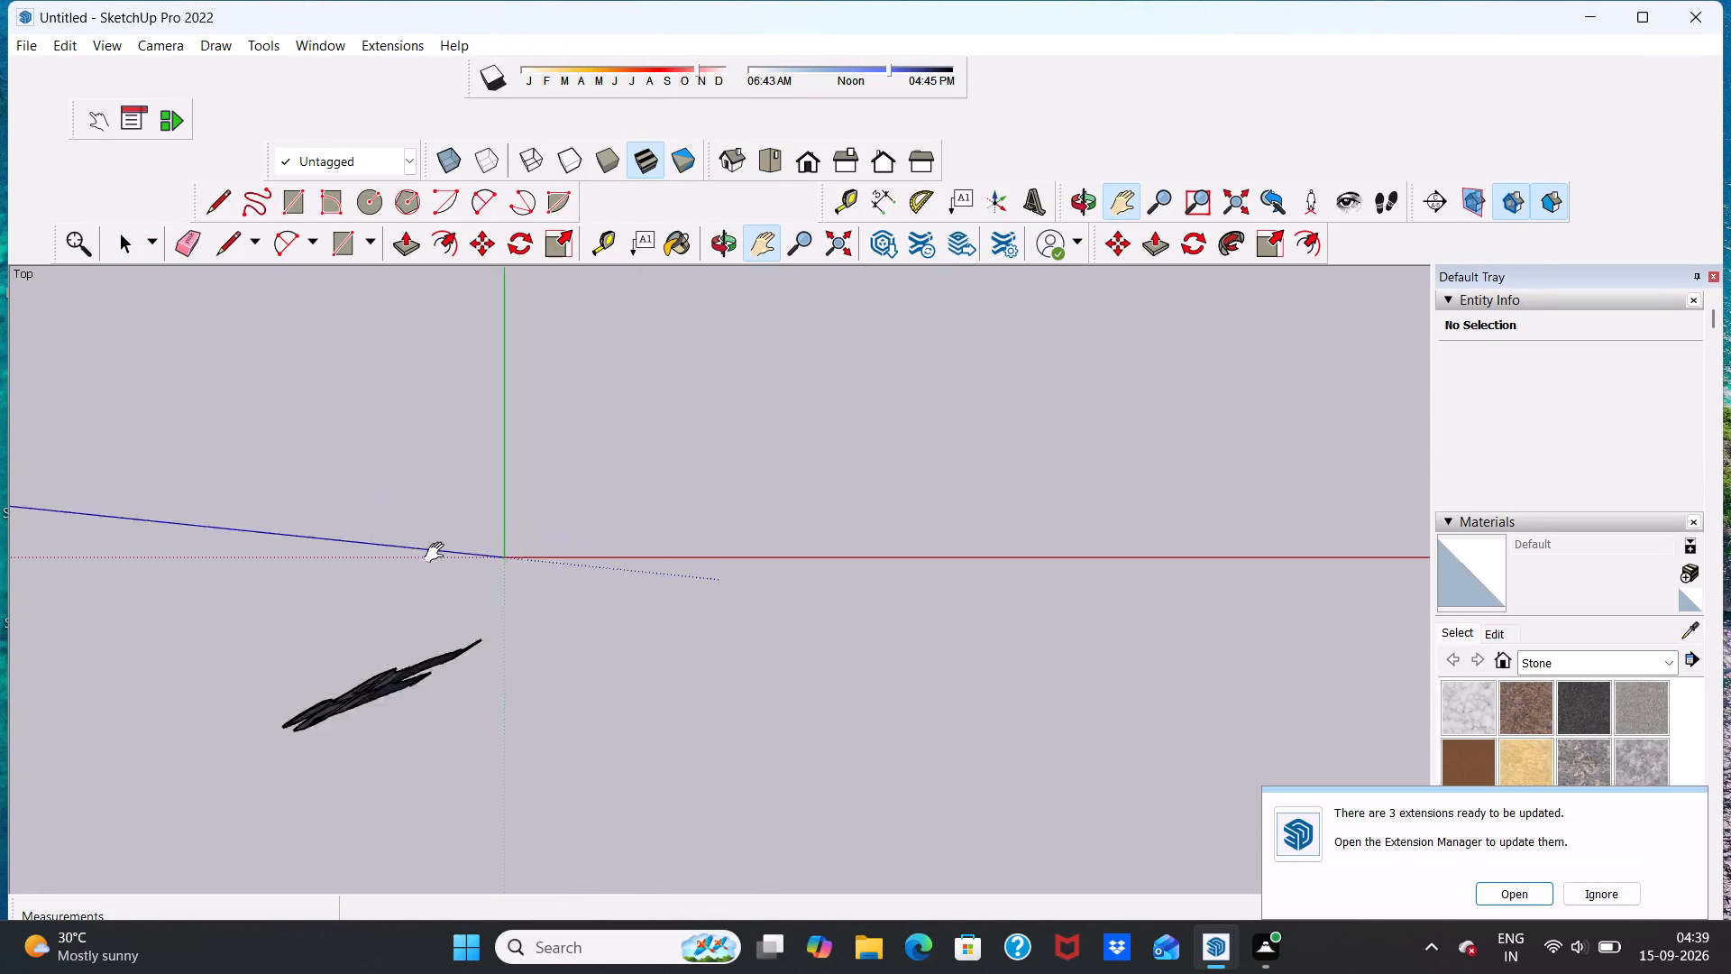
drag(438, 553, 41, 852)
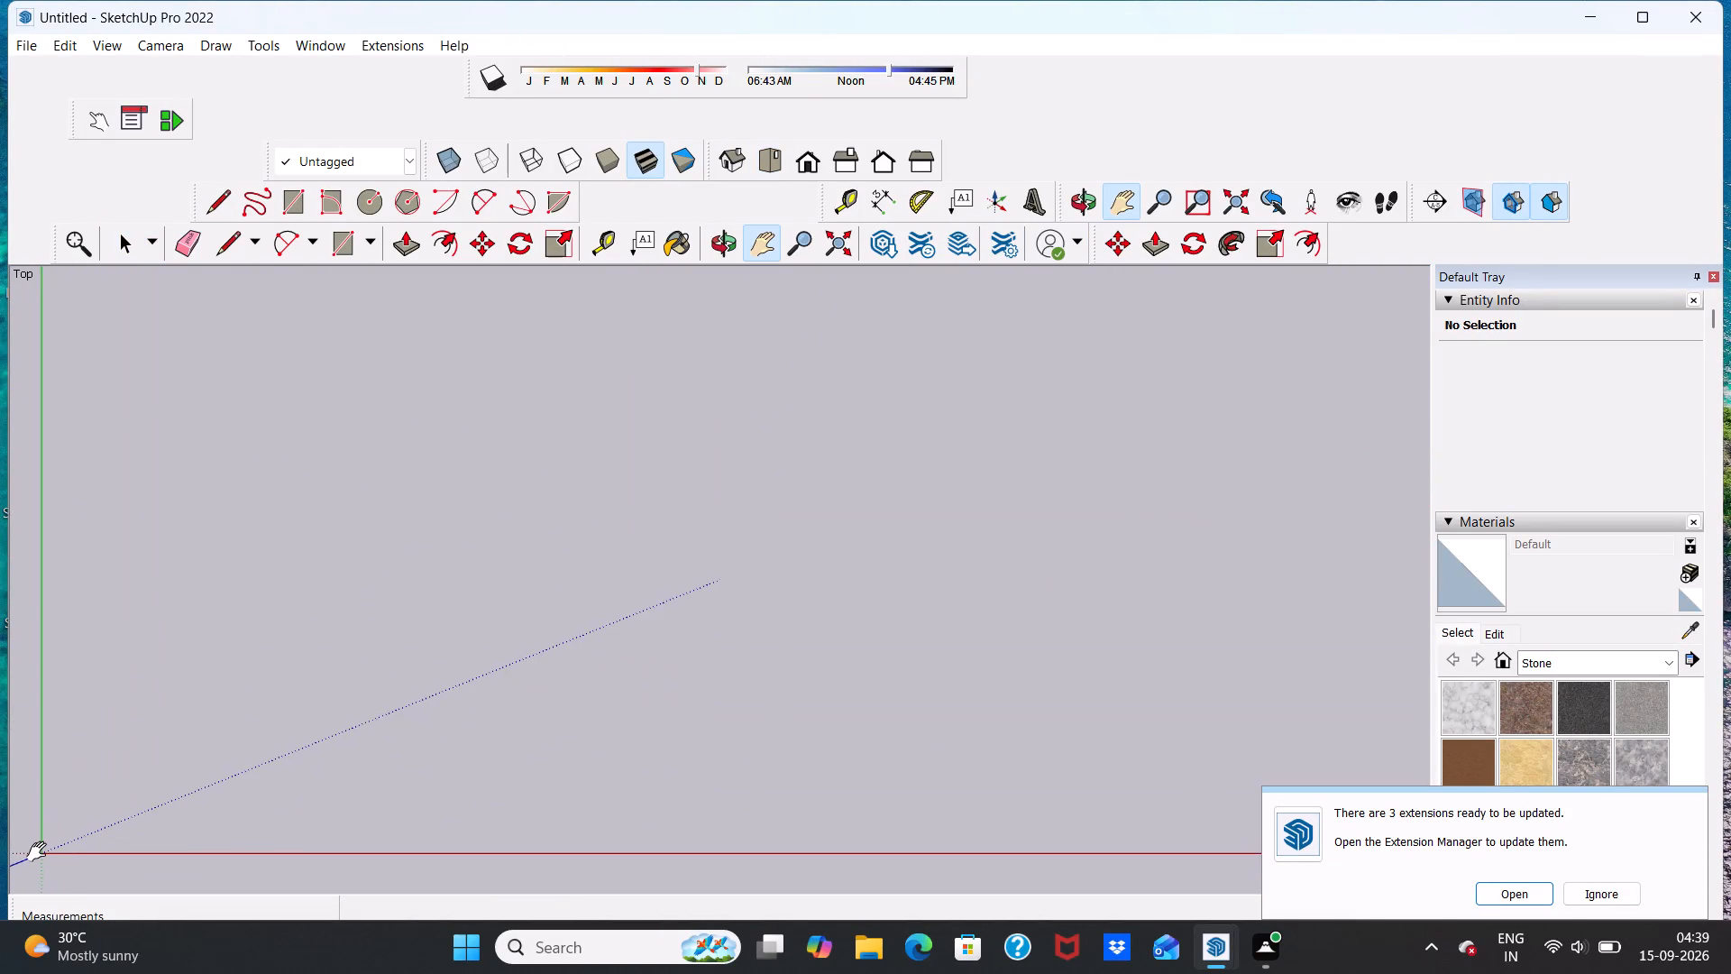
drag(41, 852, 37, 864)
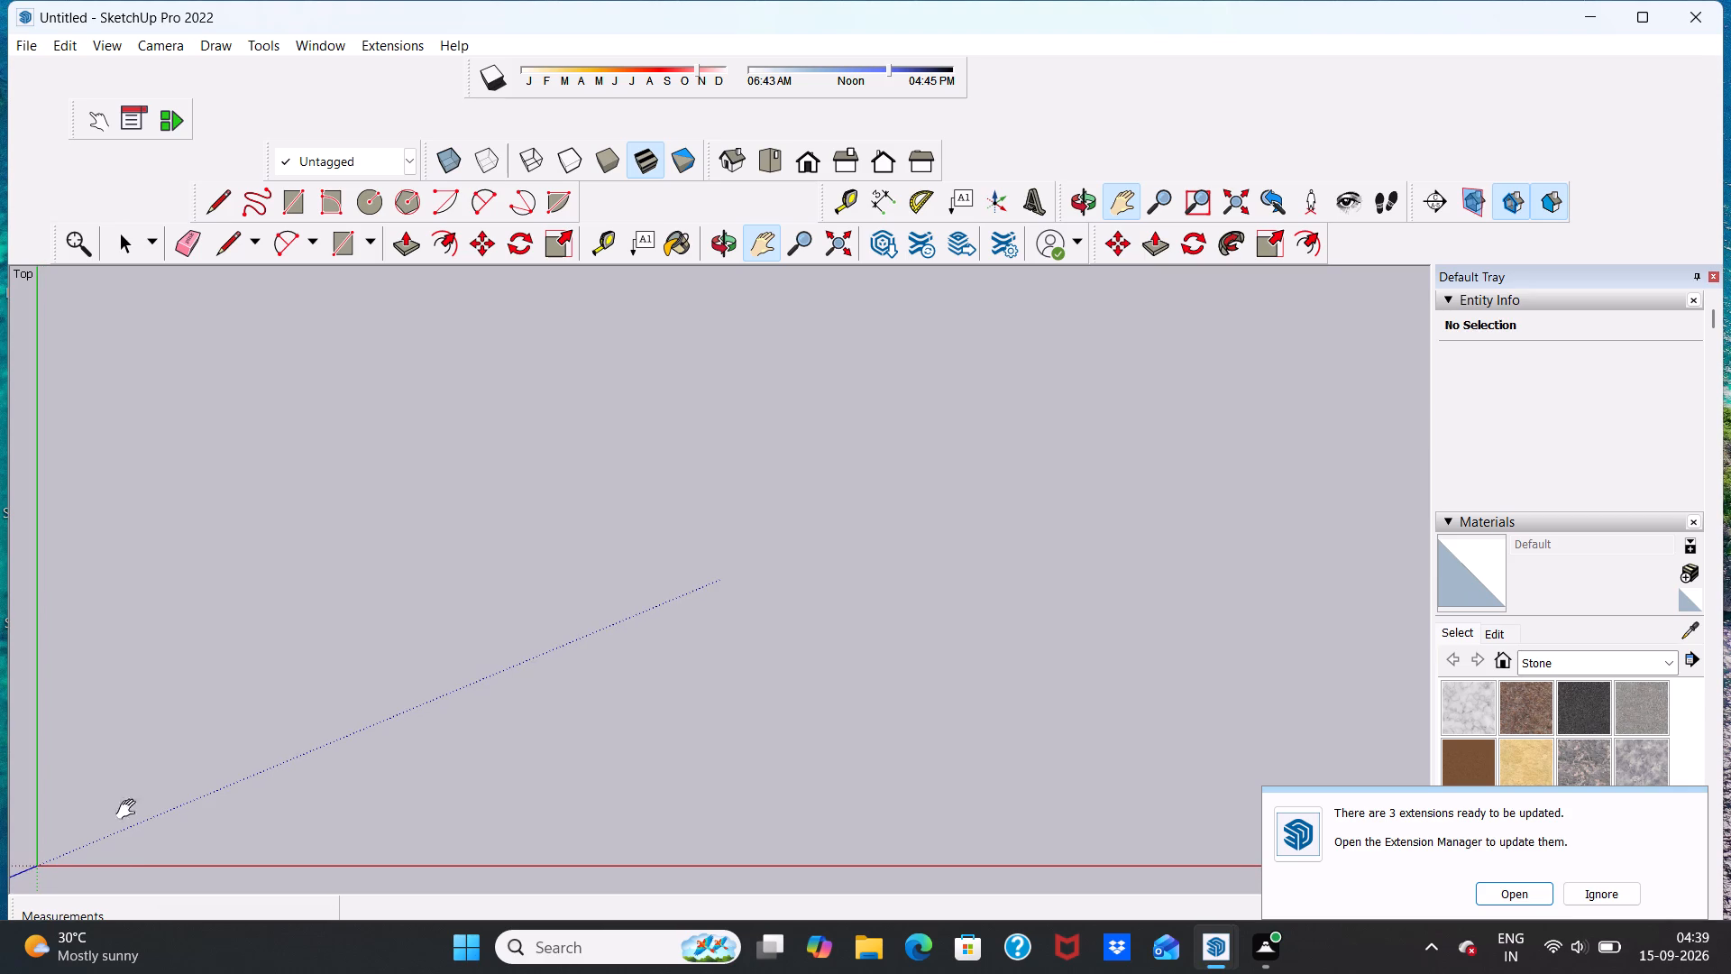
key(space)
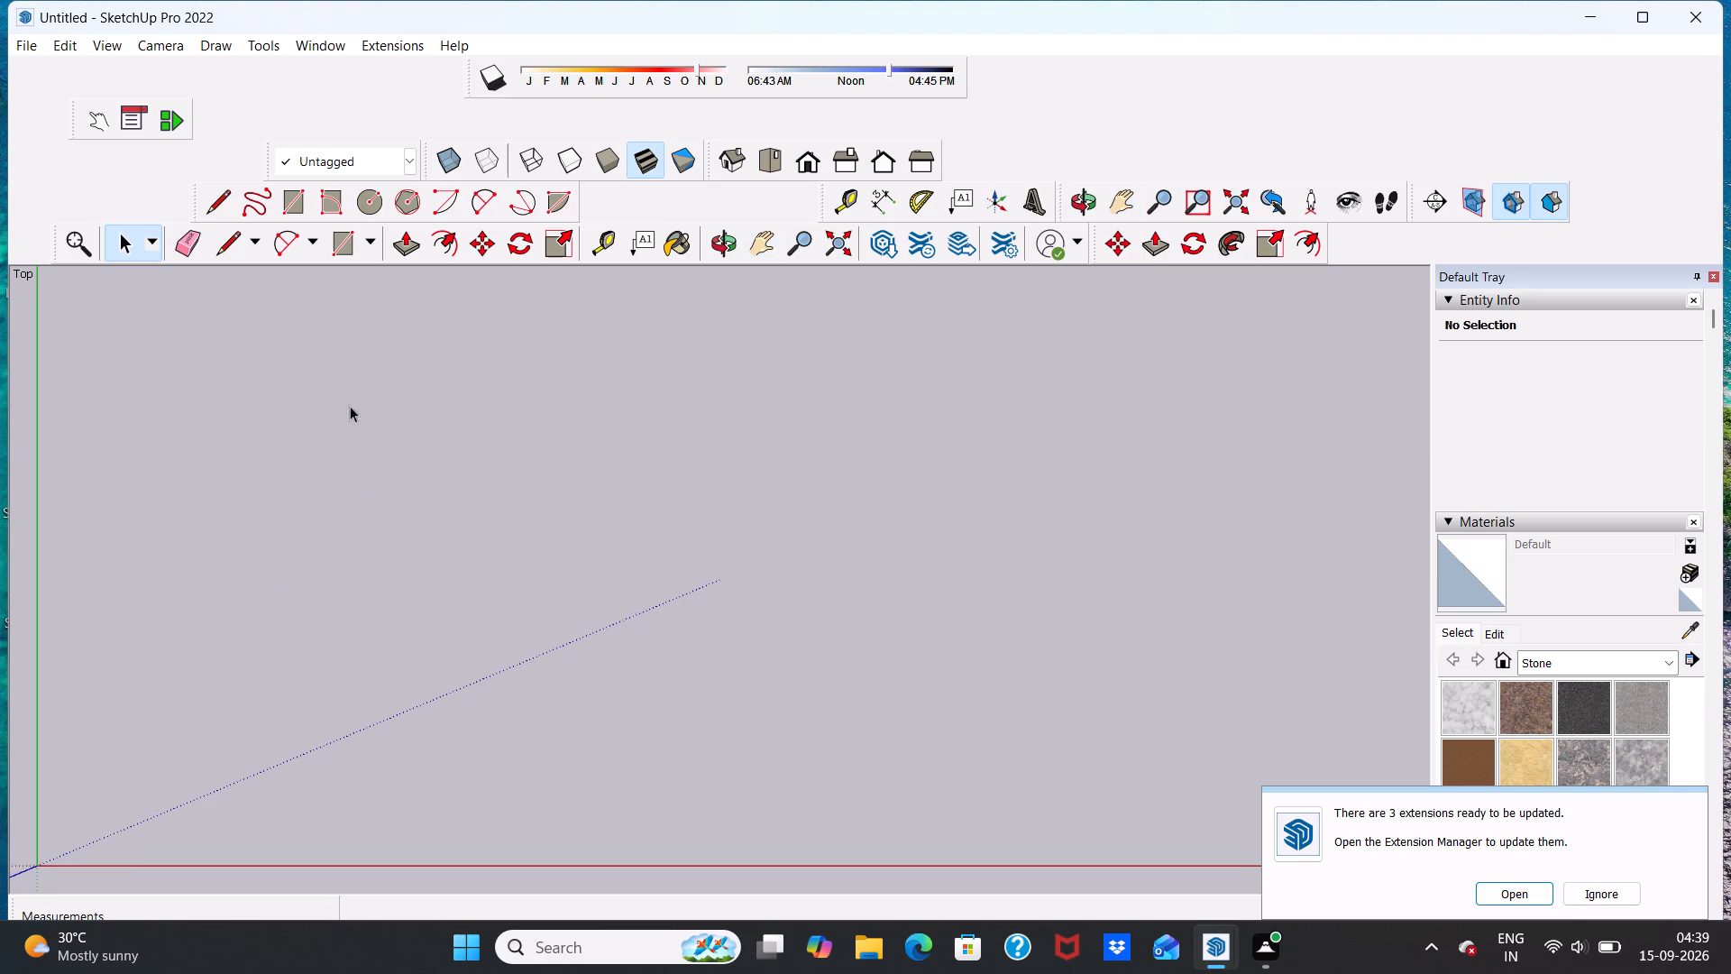
click(290, 189)
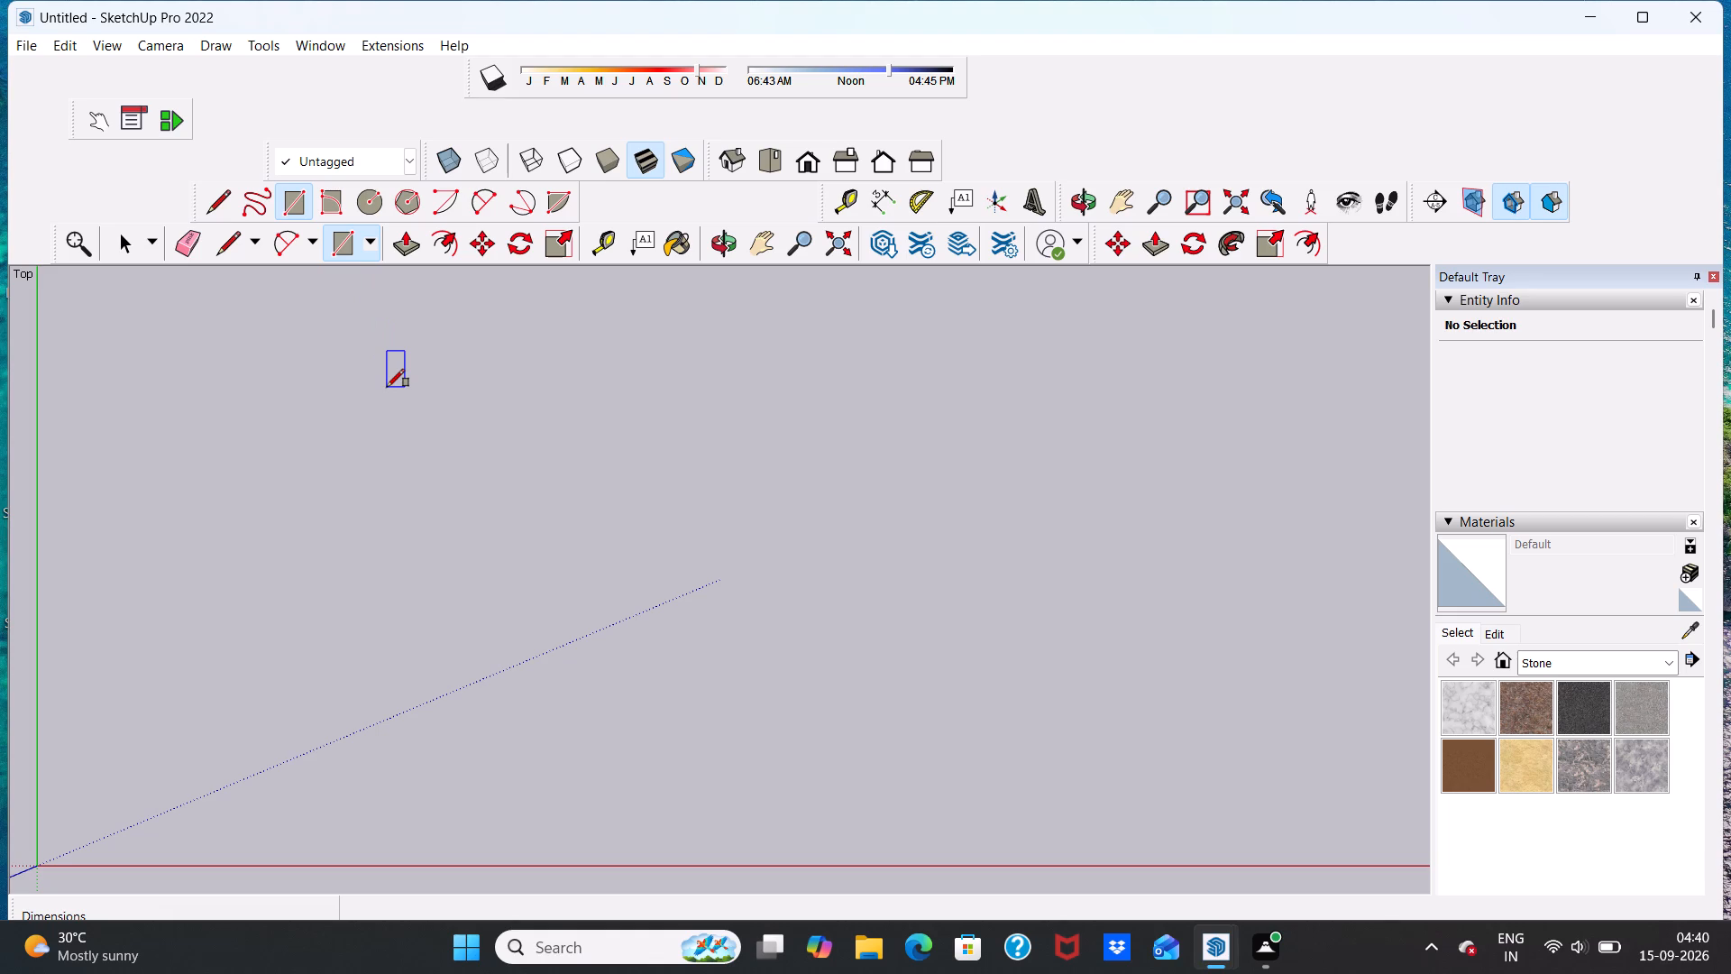
click(379, 318)
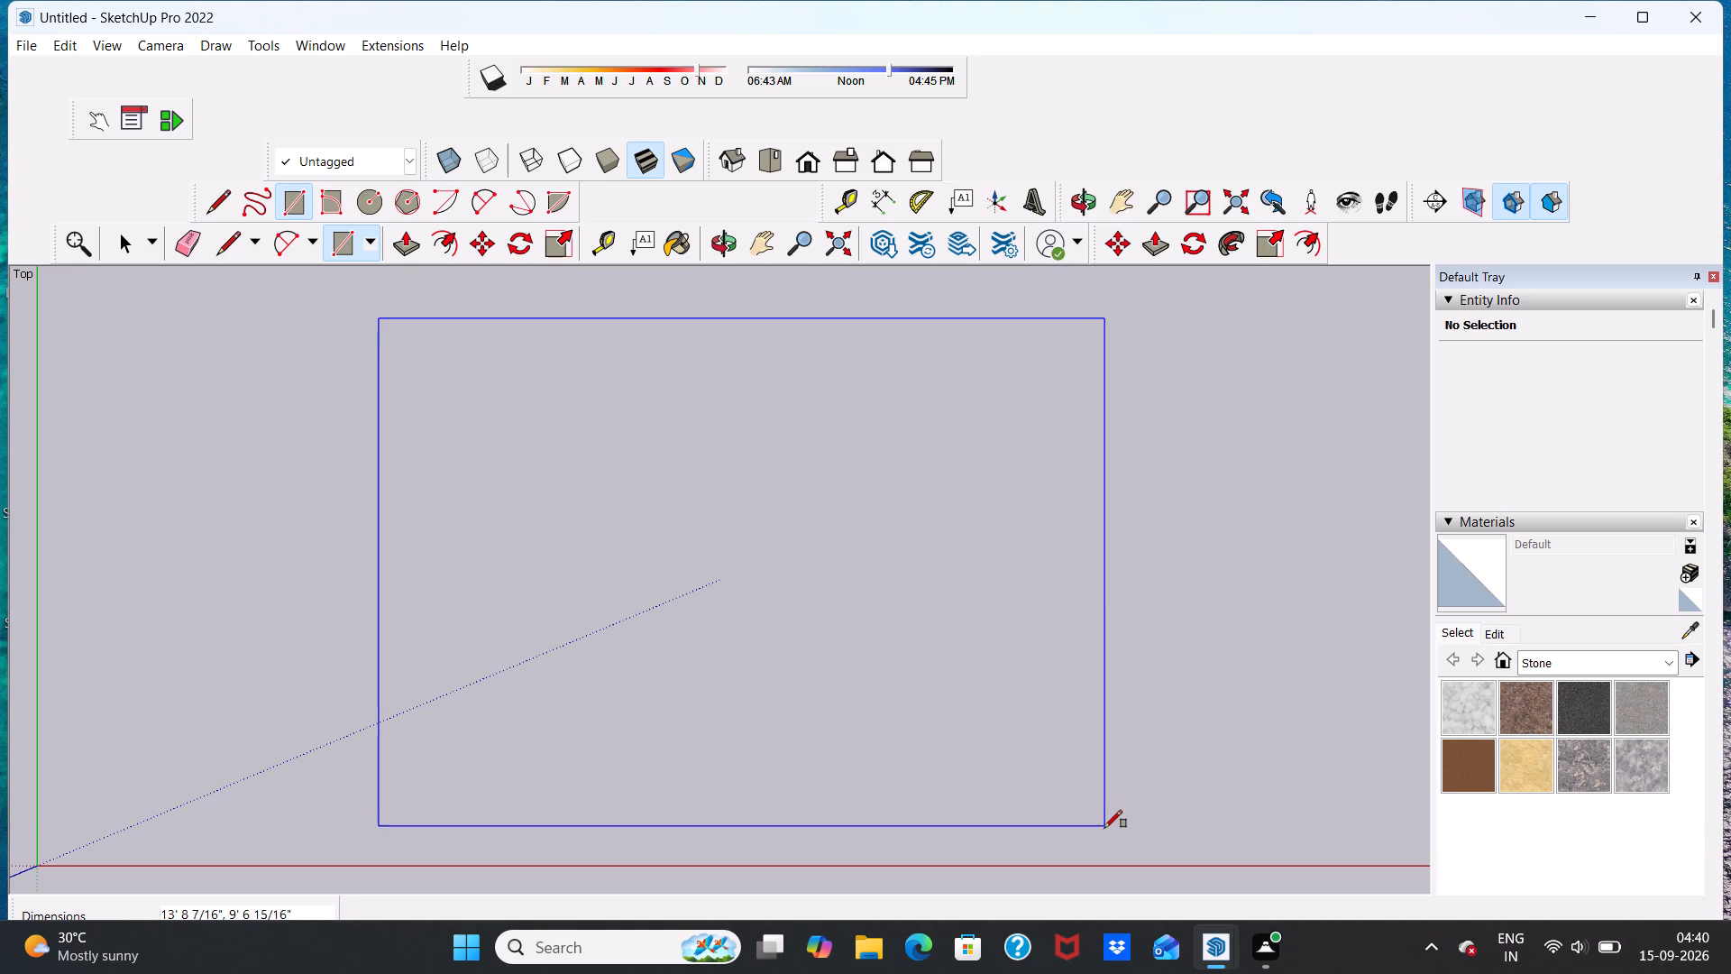
click(1160, 834)
scroll(1218, 639, down, 3)
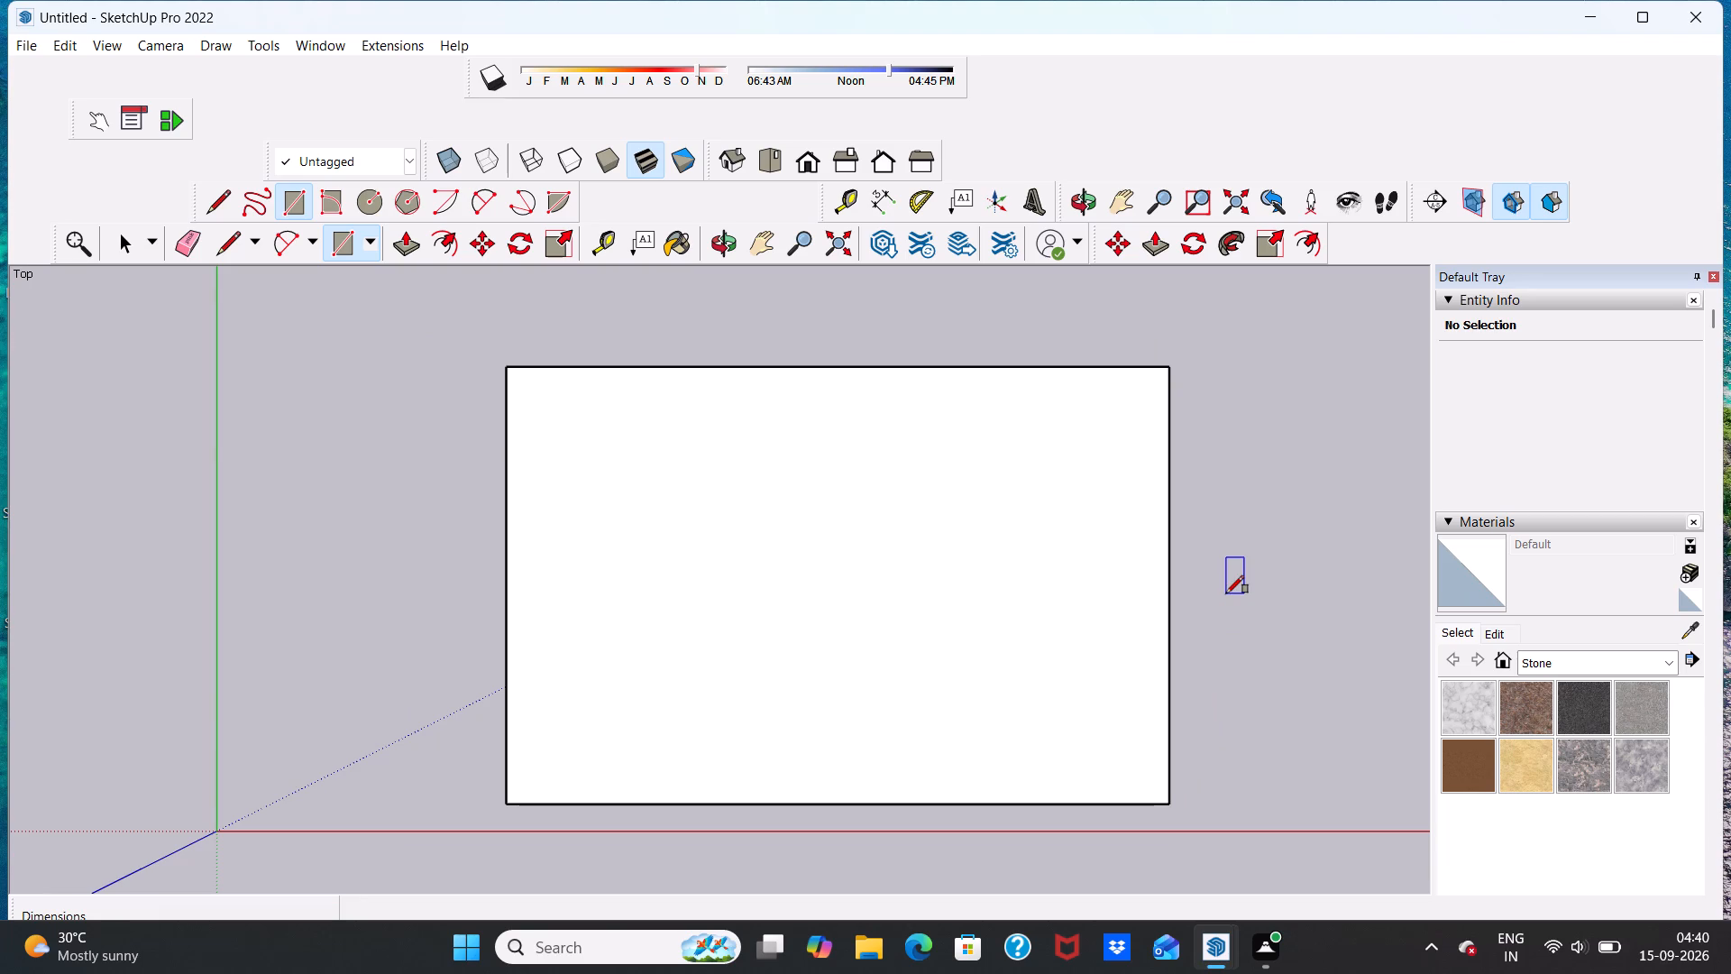
key(space)
Move the whole rectangle with its edges about 18' 3" diagonally across the ground, farther from the origin.
middle_drag(1211, 690, 1168, 311)
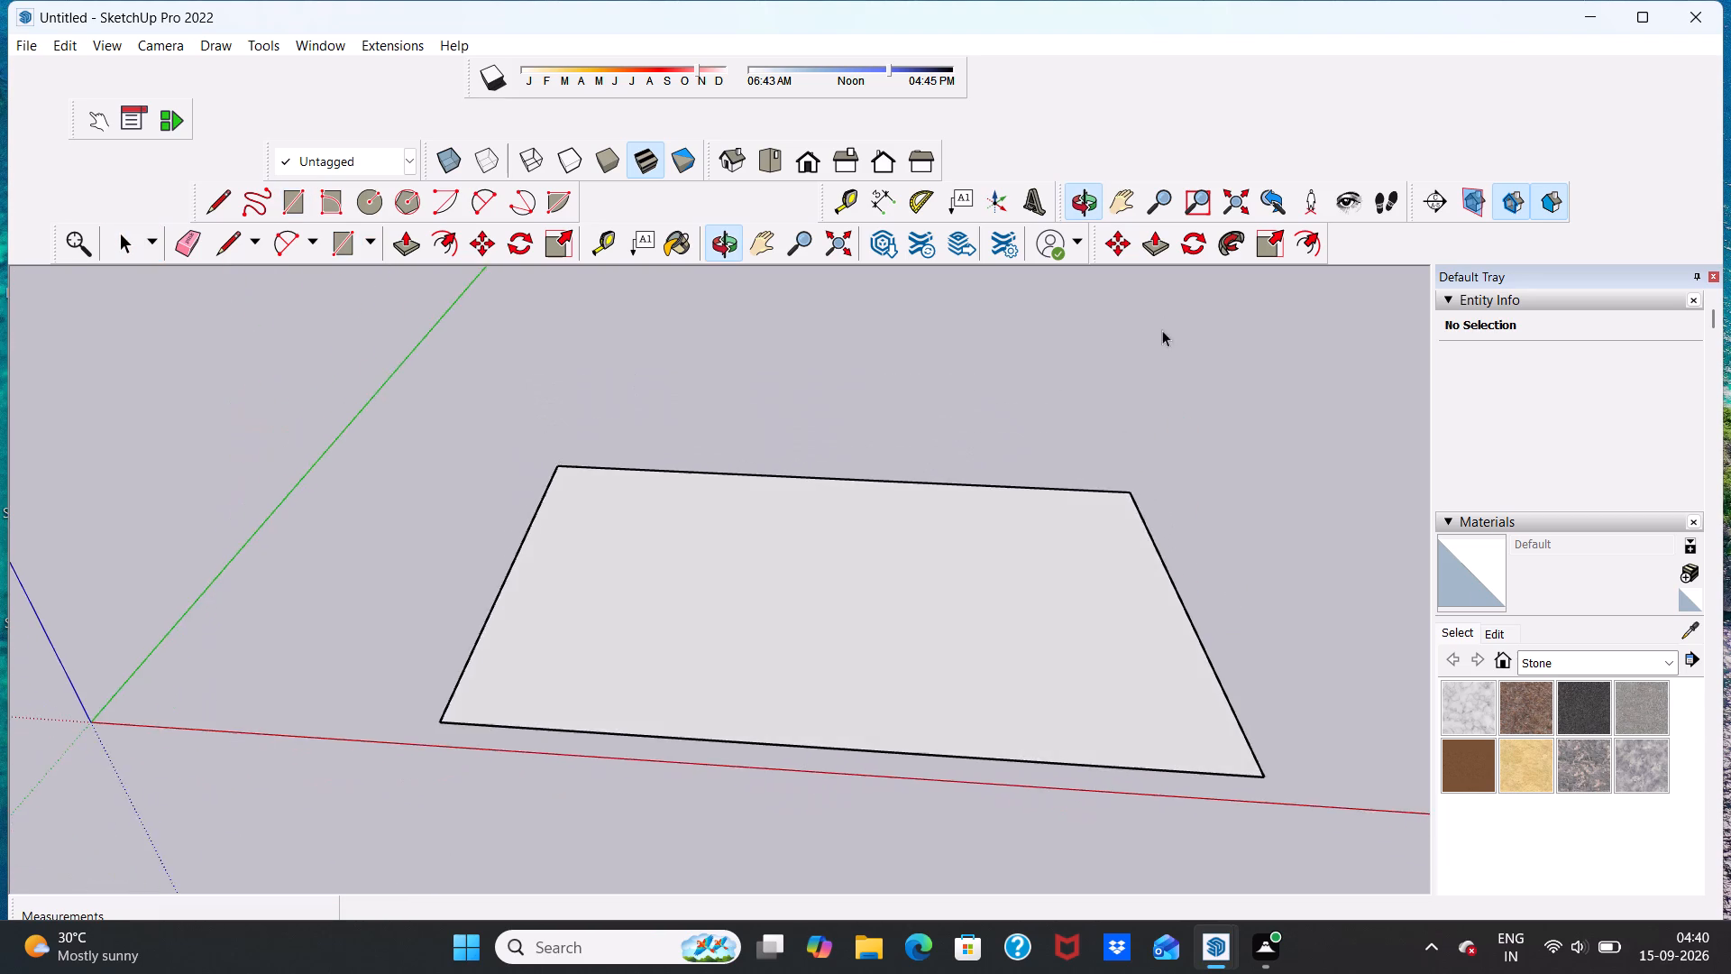
scroll(1166, 372, down, 4)
scroll(1035, 546, up, 4)
middle_drag(928, 477, 900, 618)
scroll(899, 574, down, 6)
middle_drag(697, 594, 772, 662)
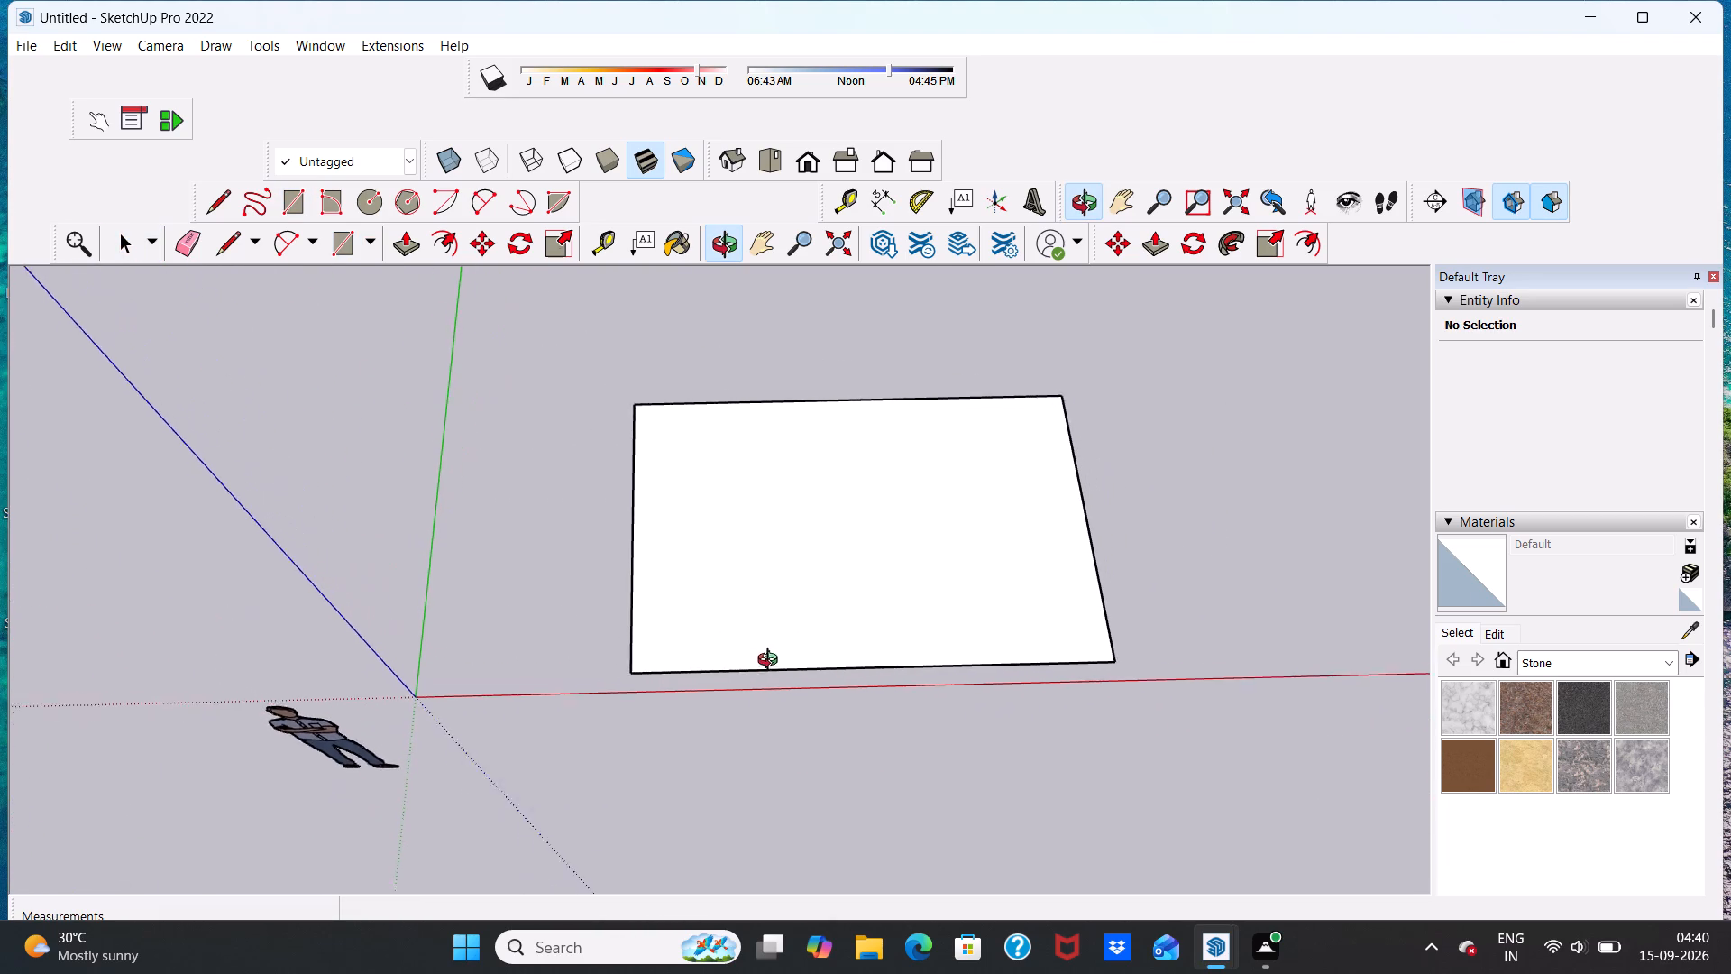
middle_drag(772, 662, 761, 678)
scroll(832, 578, up, 3)
scroll(839, 575, down, 3)
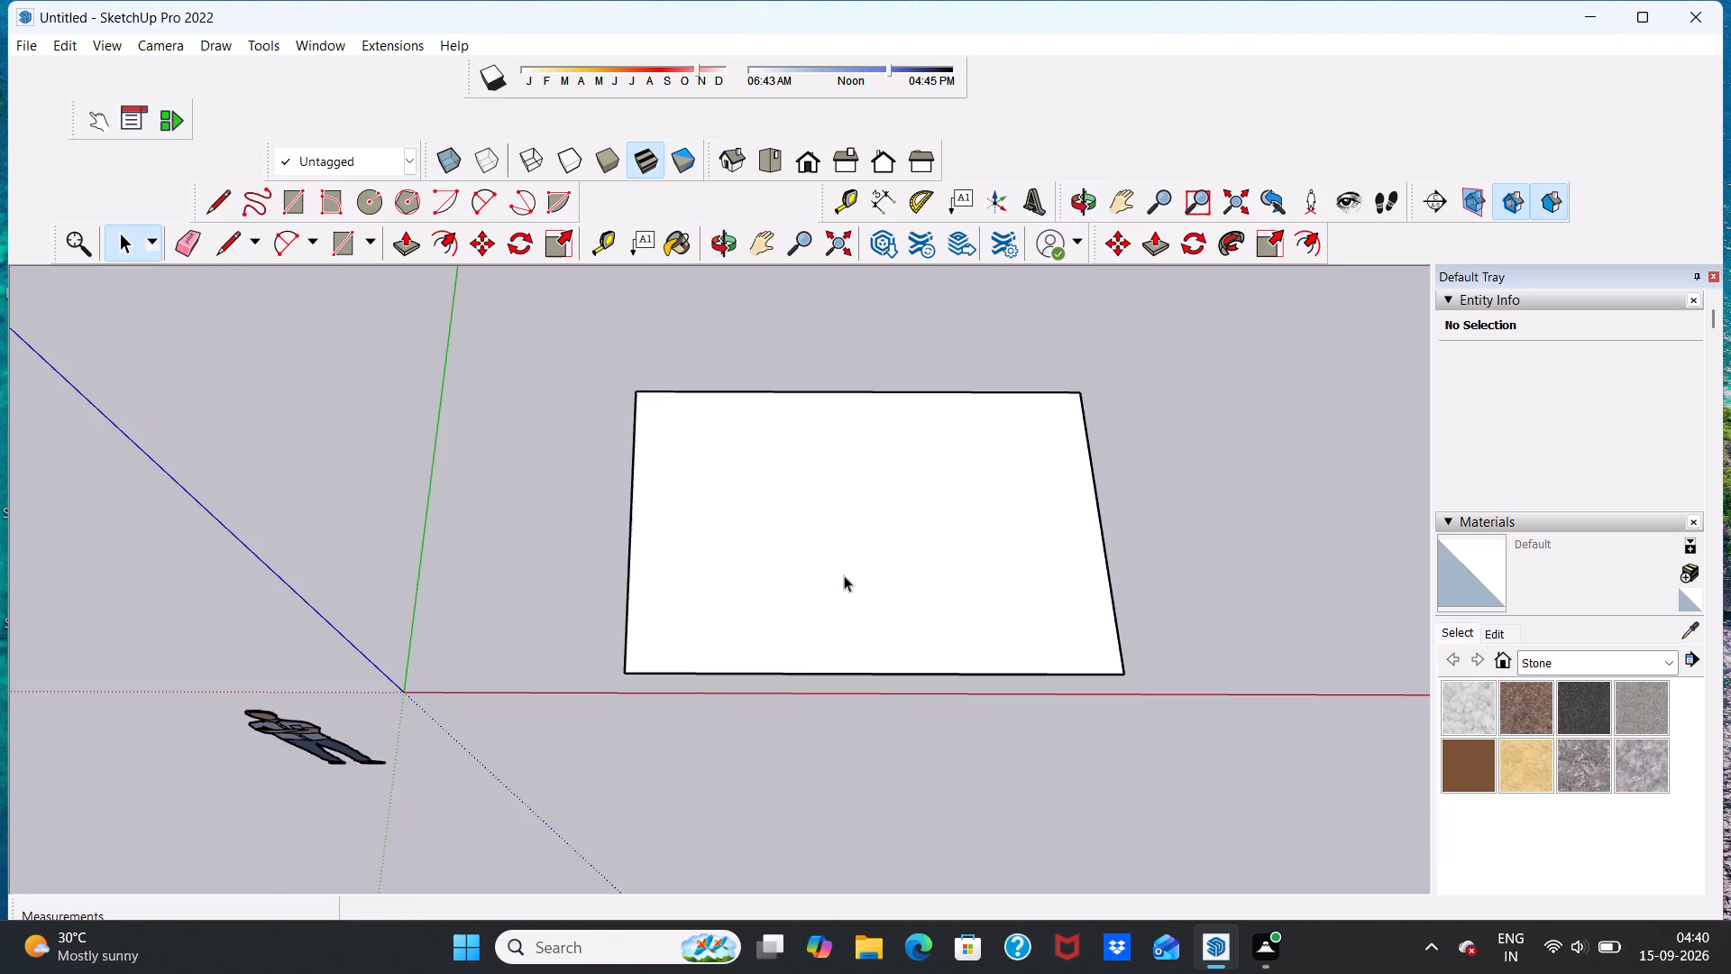
scroll(875, 554, up, 3)
scroll(875, 554, down, 2)
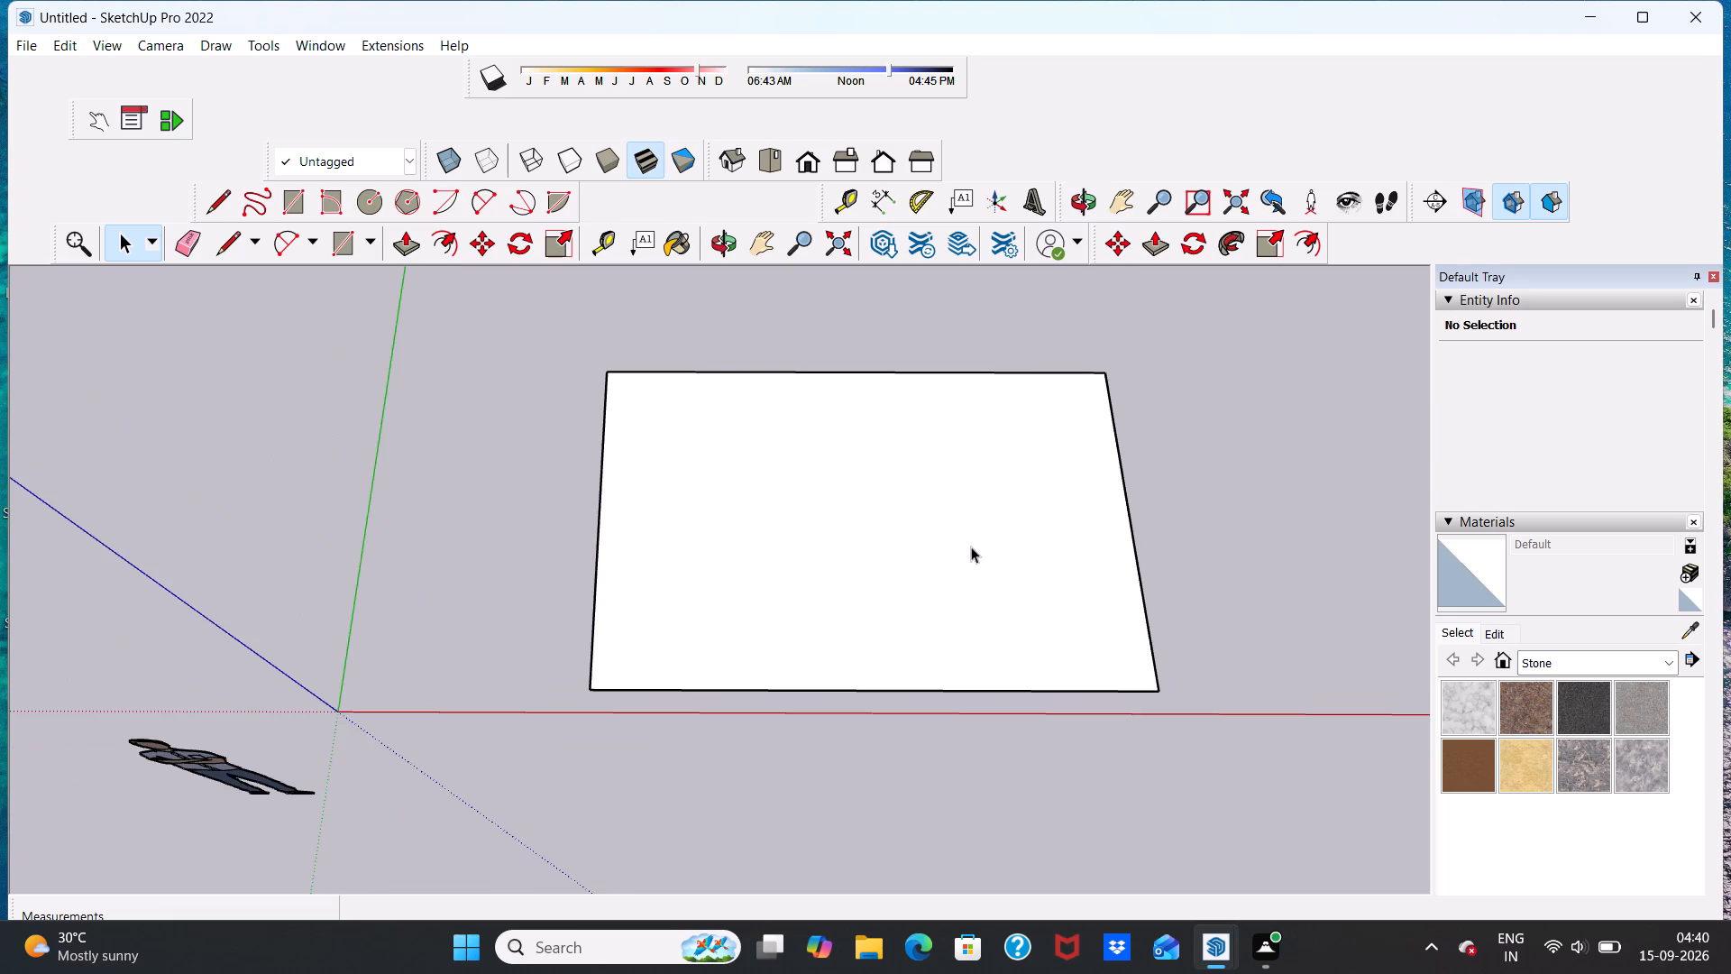
scroll(971, 547, up, 2)
scroll(971, 547, down, 19)
scroll(1138, 431, up, 3)
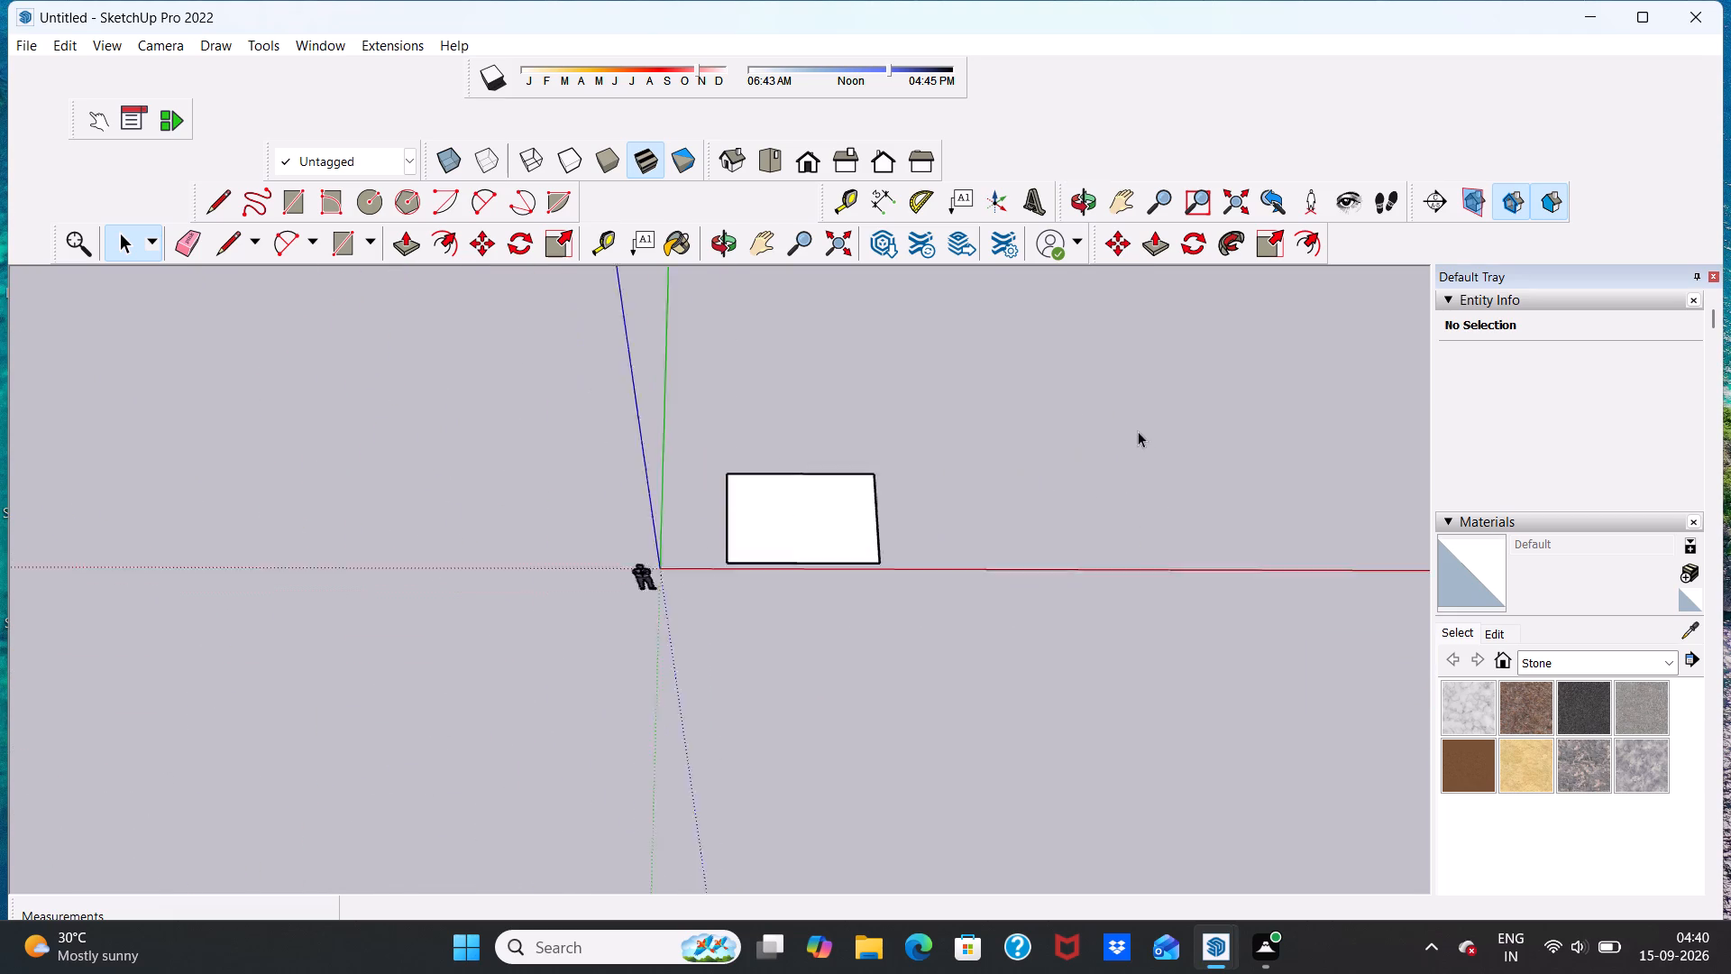
scroll(1138, 431, up, 4)
triple_click(755, 551)
click(758, 549)
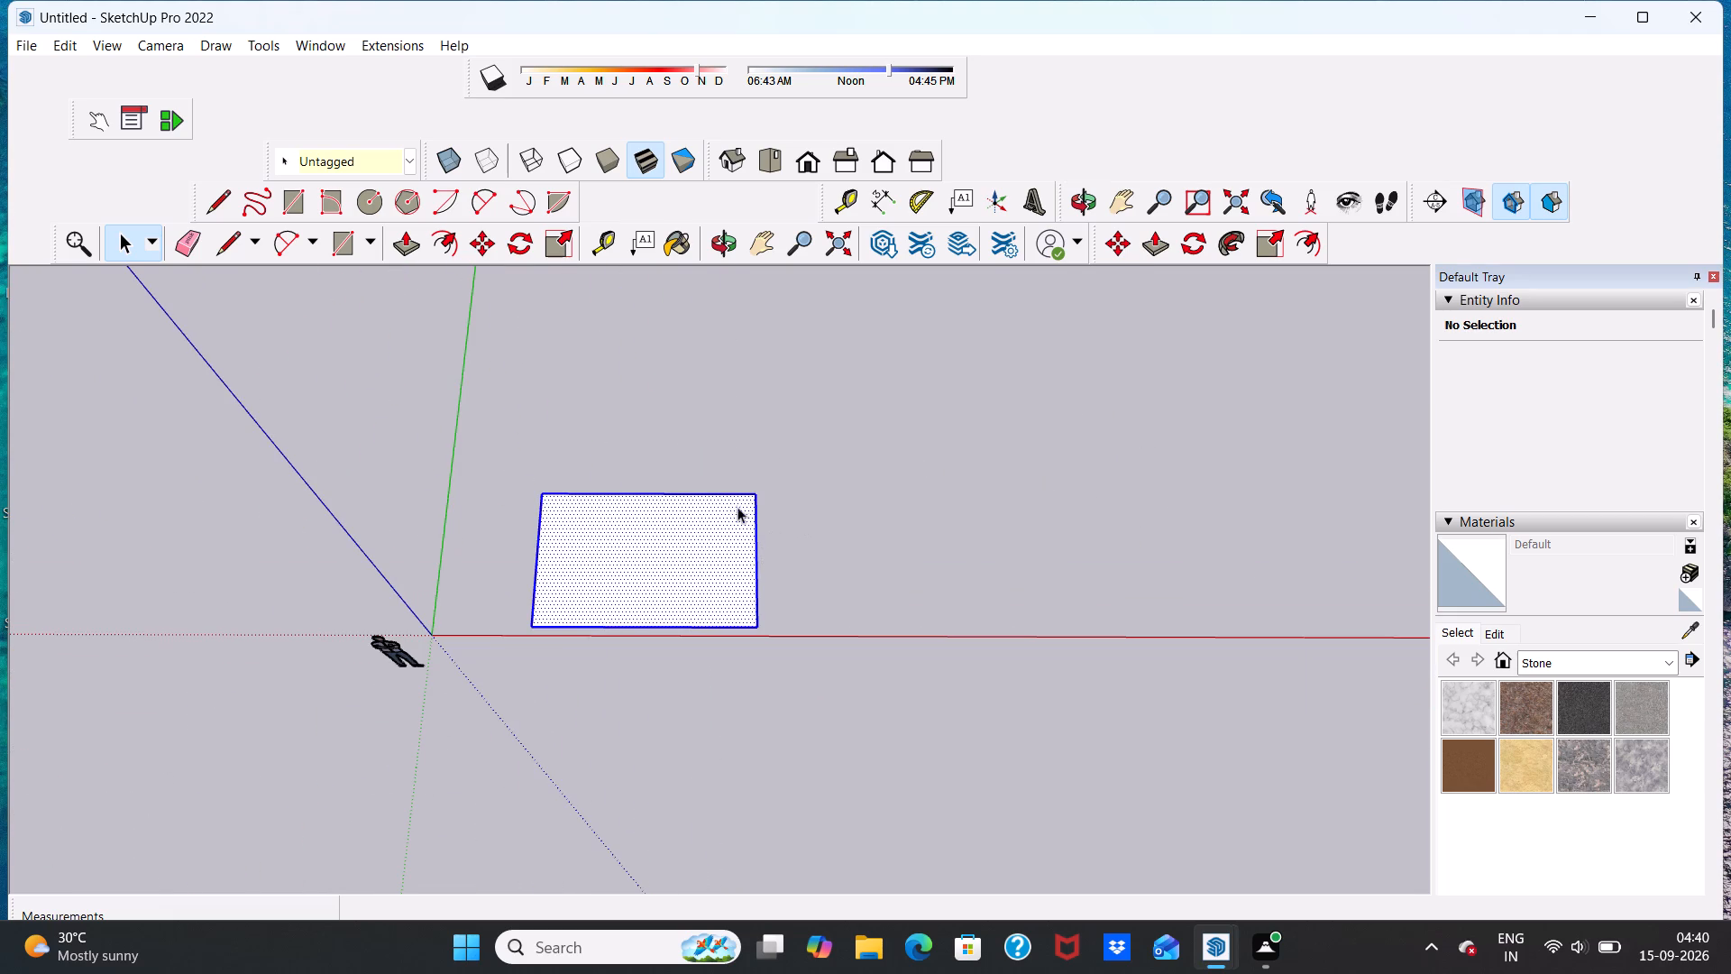
click(474, 244)
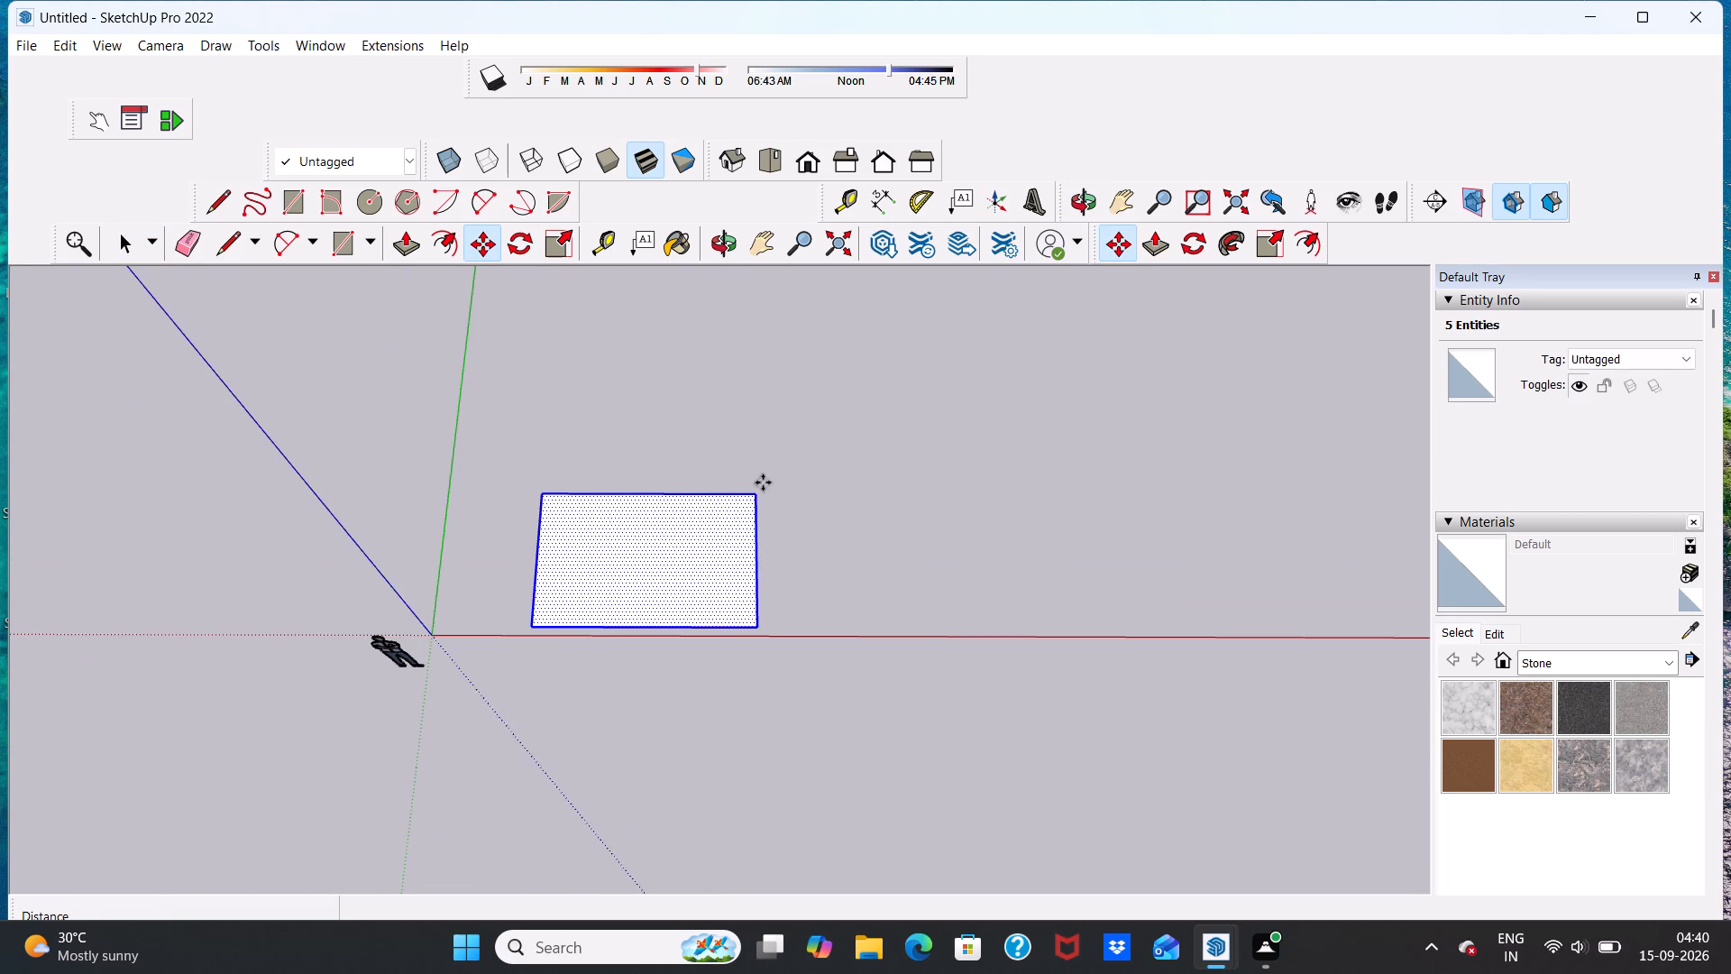
drag(760, 491, 920, 332)
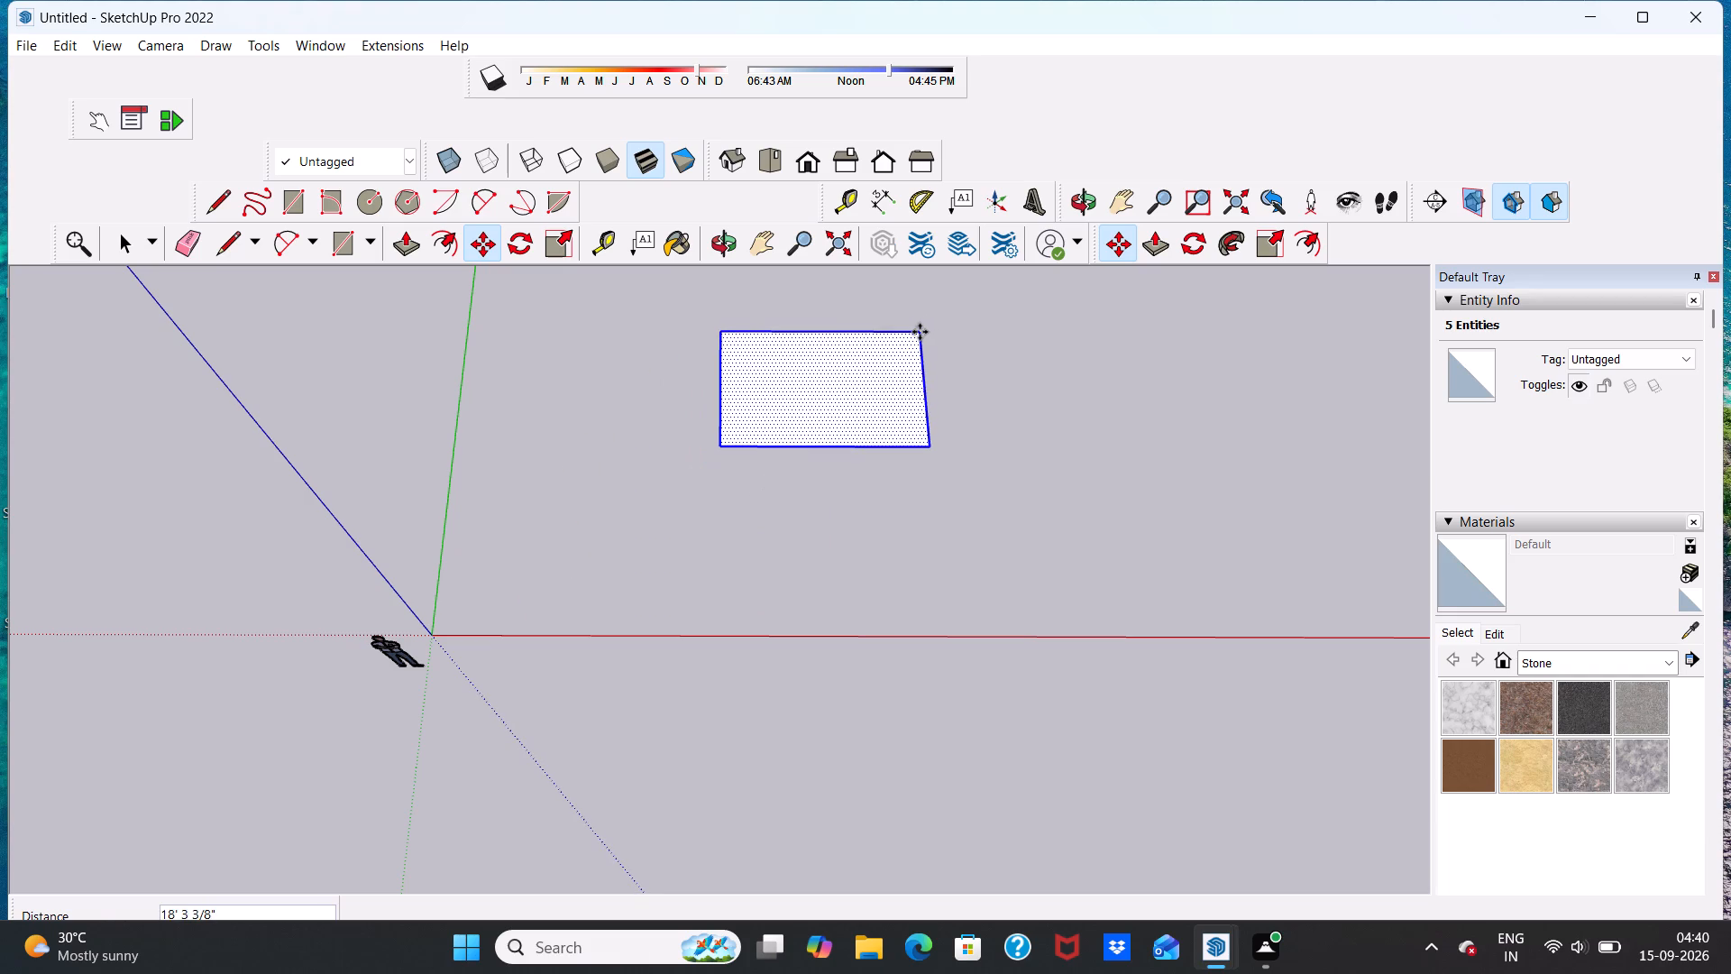
key(space)
click(1049, 432)
Offset the rectangle's outline inward by 9" to form the wall thickness.
scroll(930, 345, up, 5)
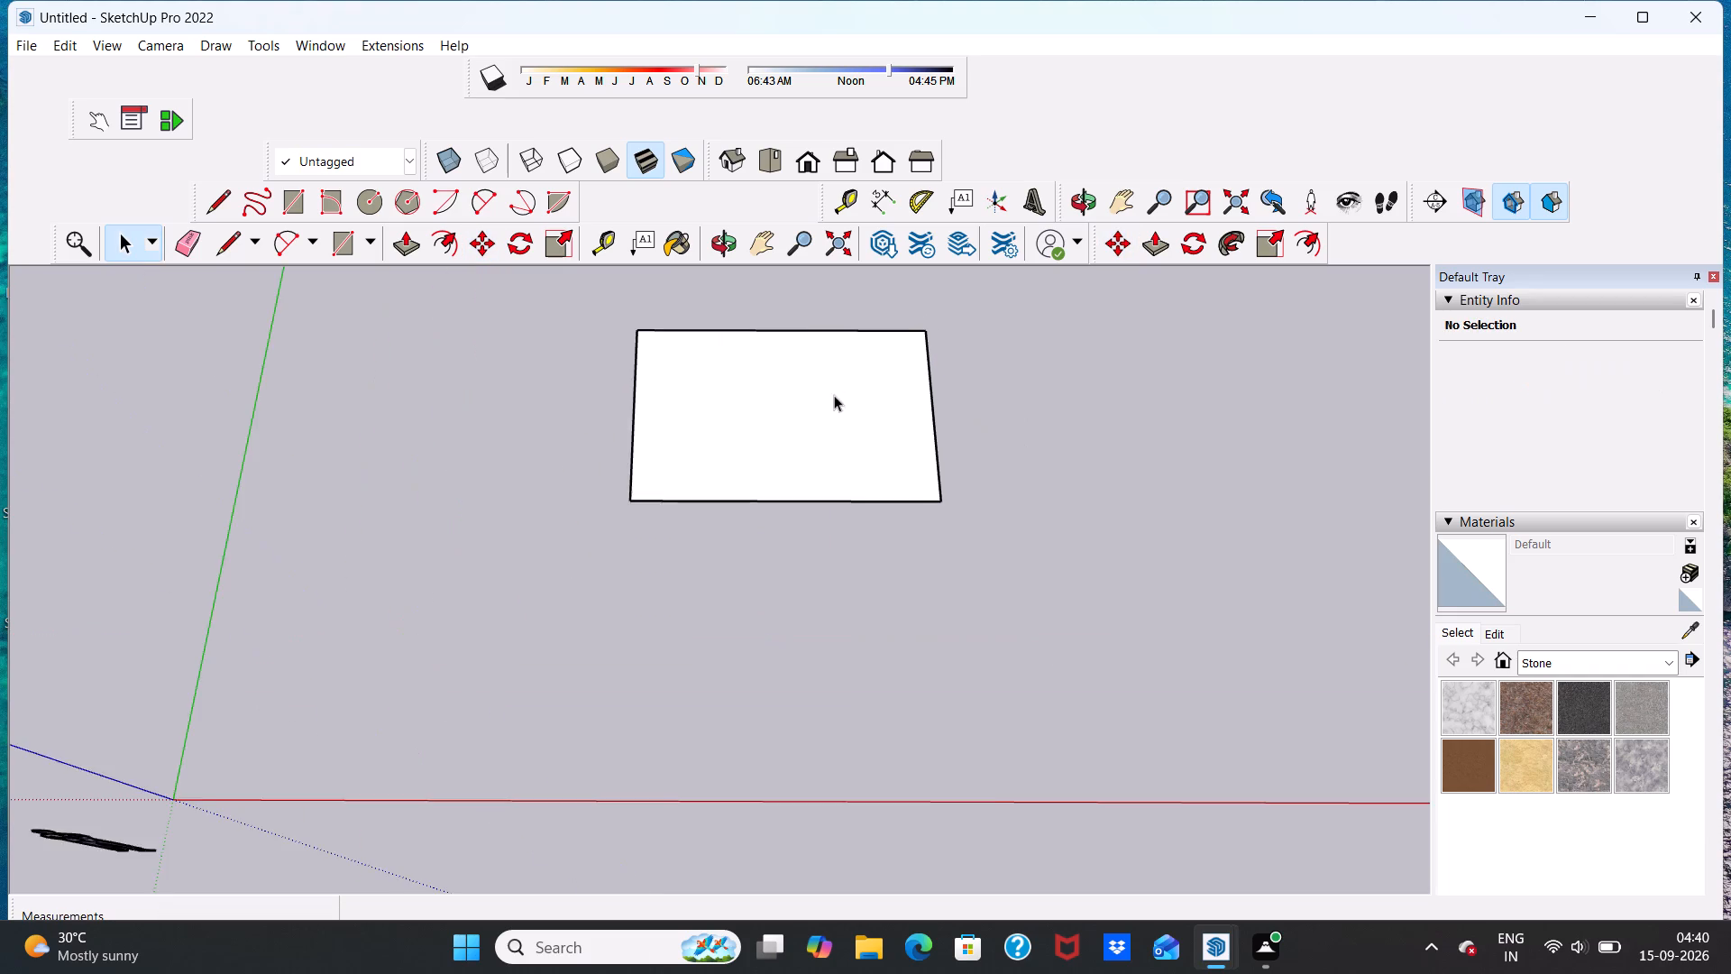
scroll(847, 391, down, 18)
scroll(847, 315, up, 20)
scroll(847, 315, up, 2)
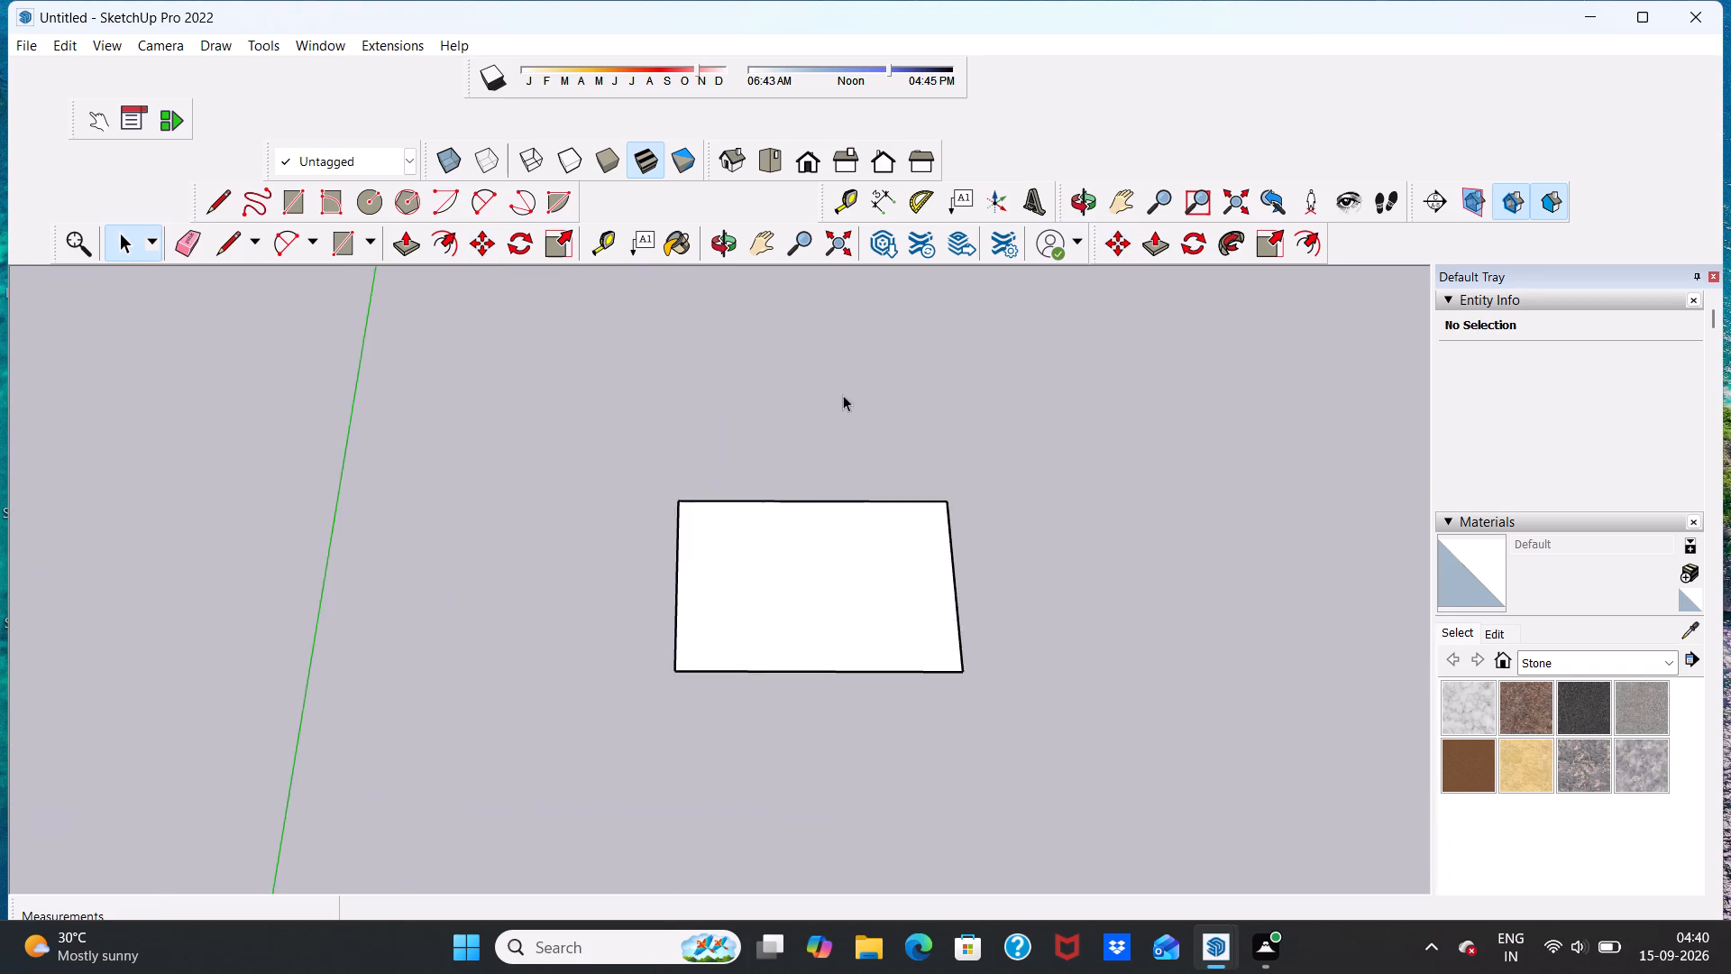
scroll(861, 381, down, 12)
scroll(893, 501, up, 8)
scroll(845, 338, up, 6)
scroll(838, 354, down, 3)
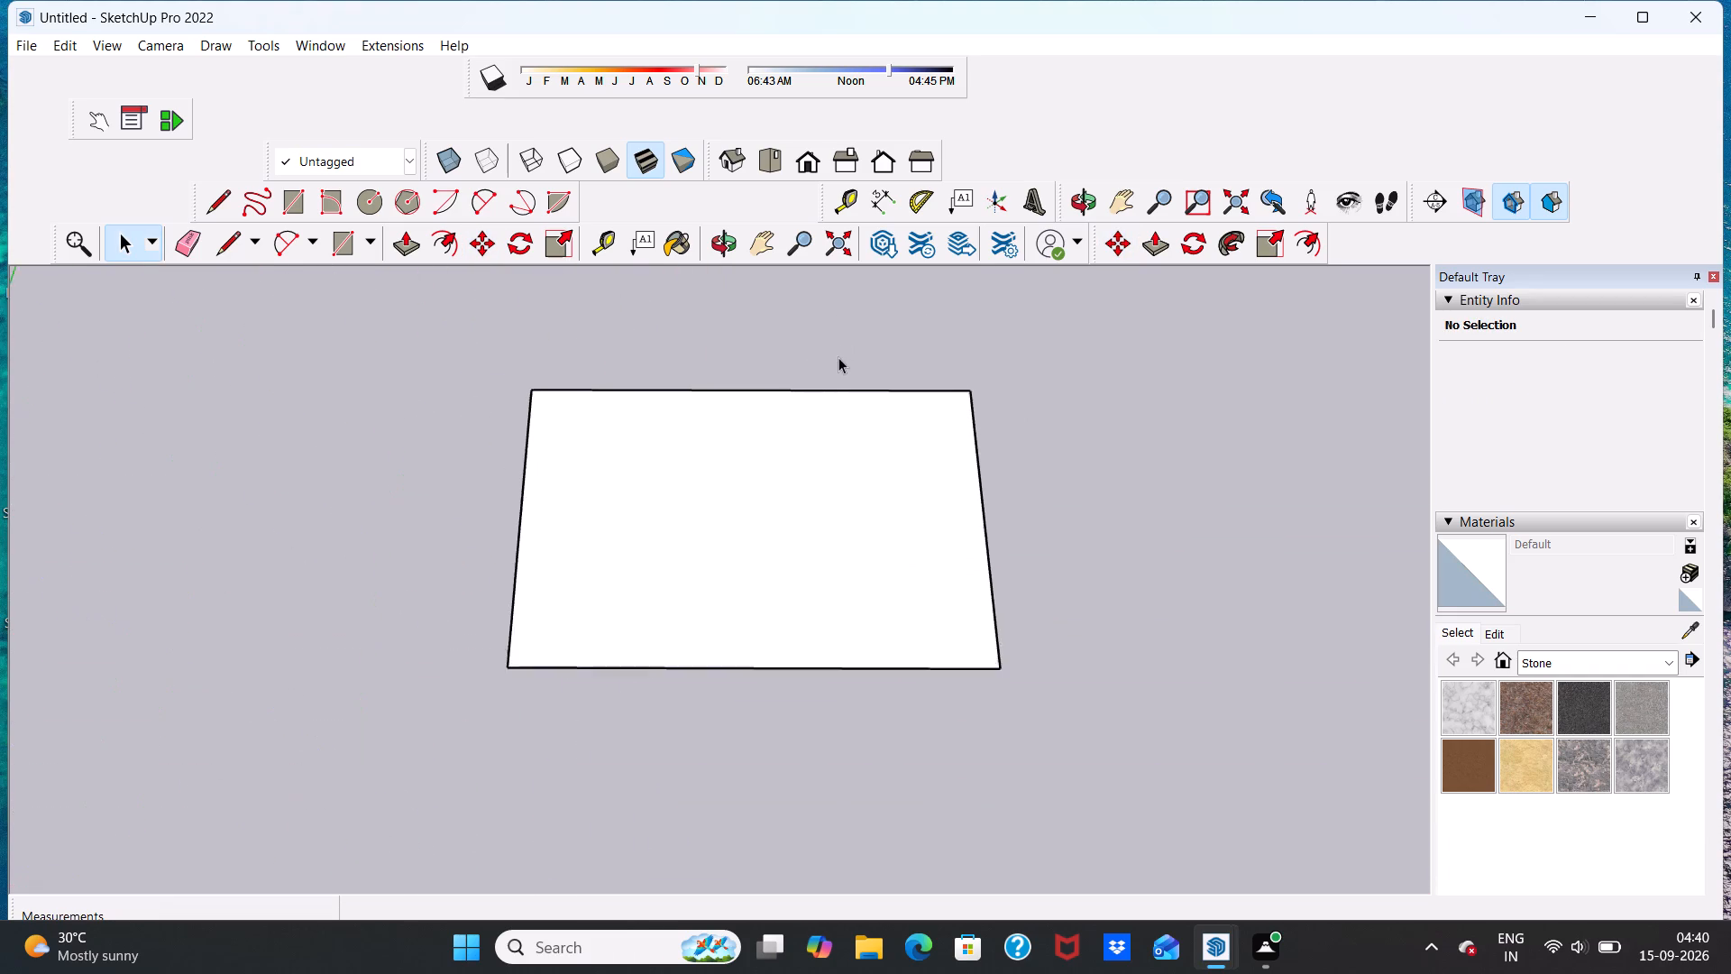
scroll(838, 357, down, 1)
scroll(790, 326, up, 5)
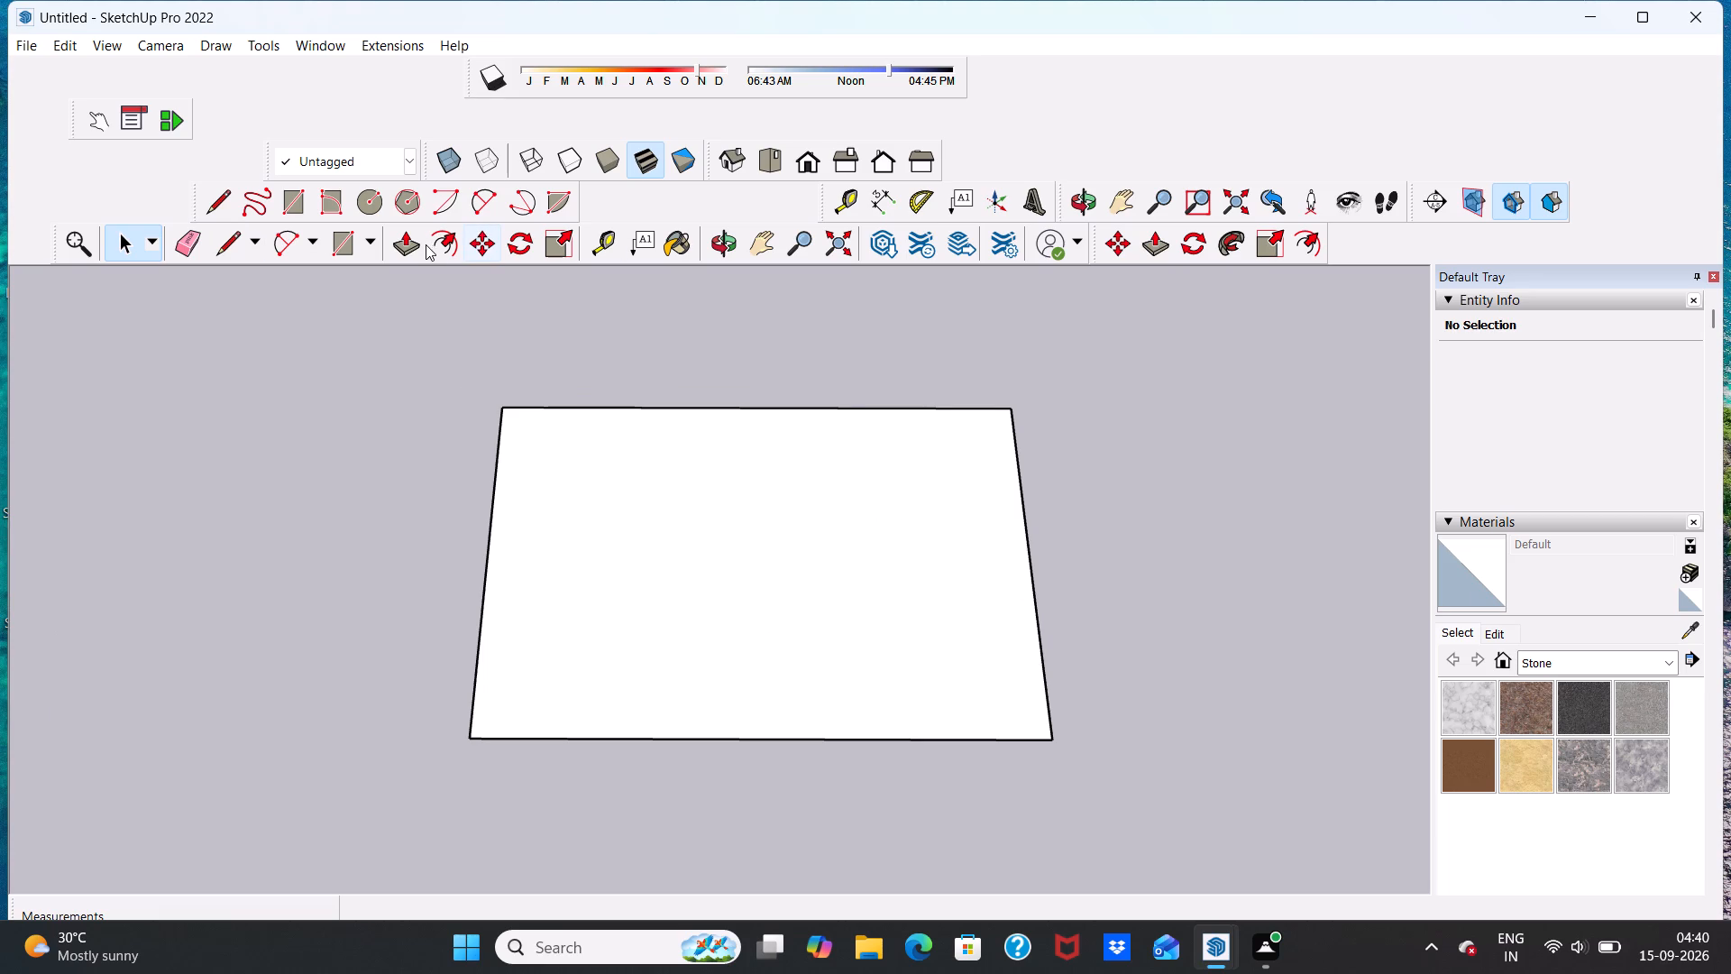
click(483, 246)
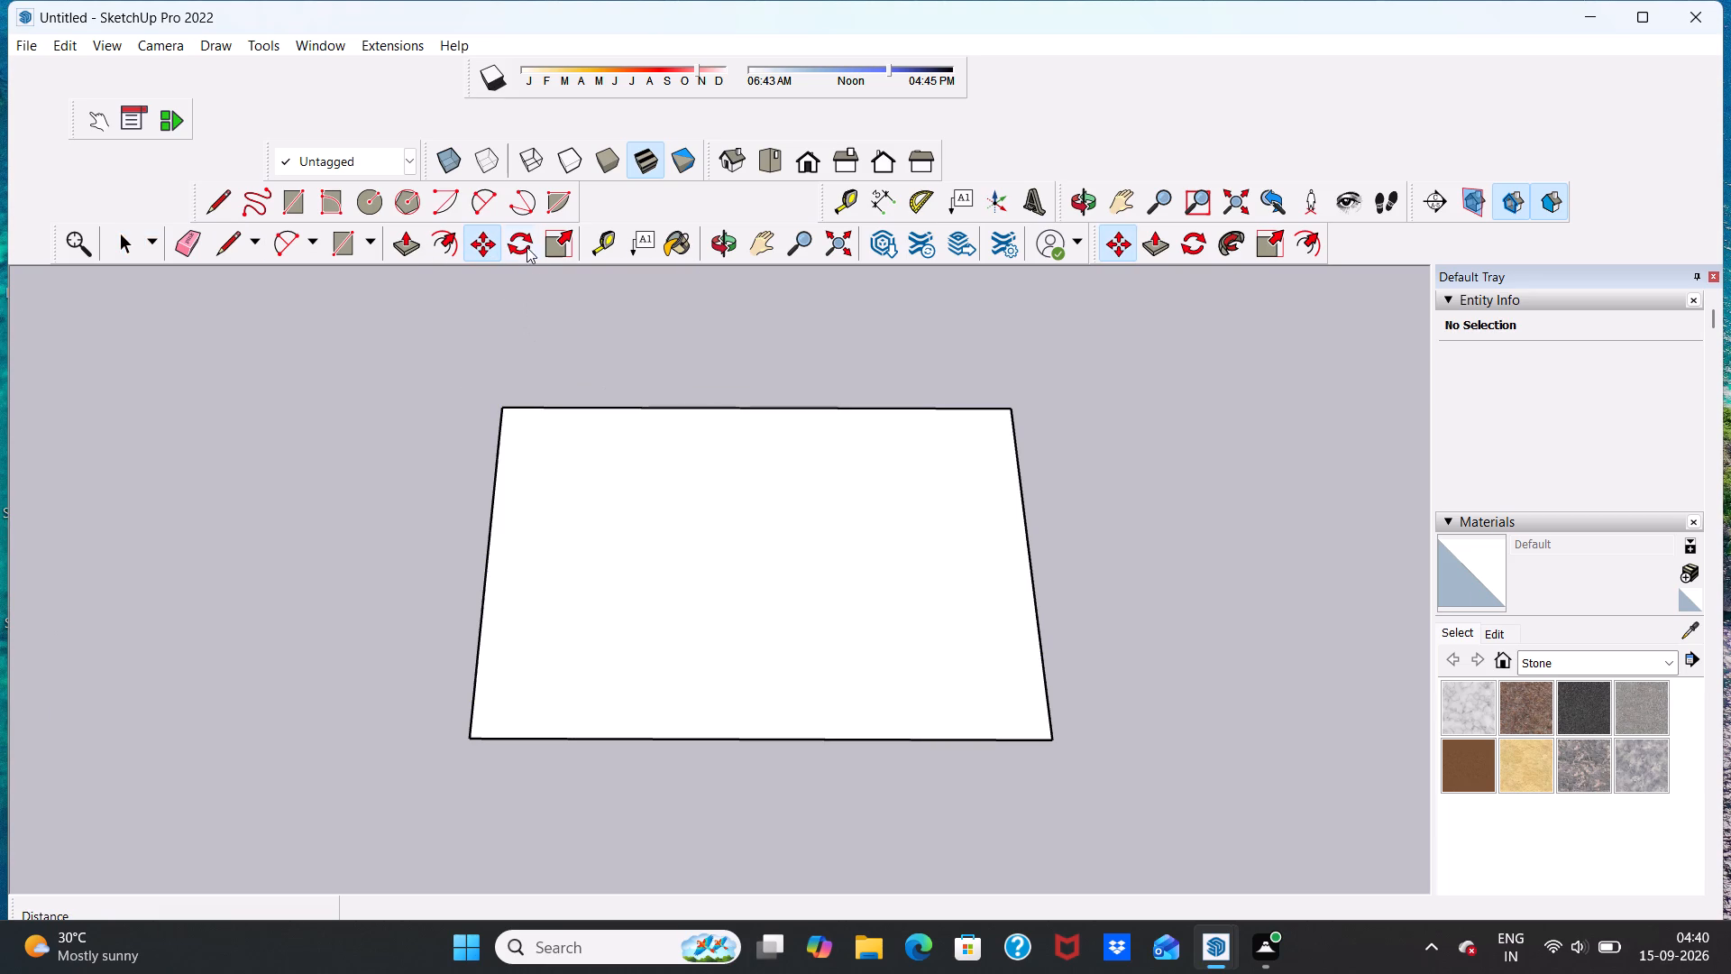
click(449, 248)
click(767, 452)
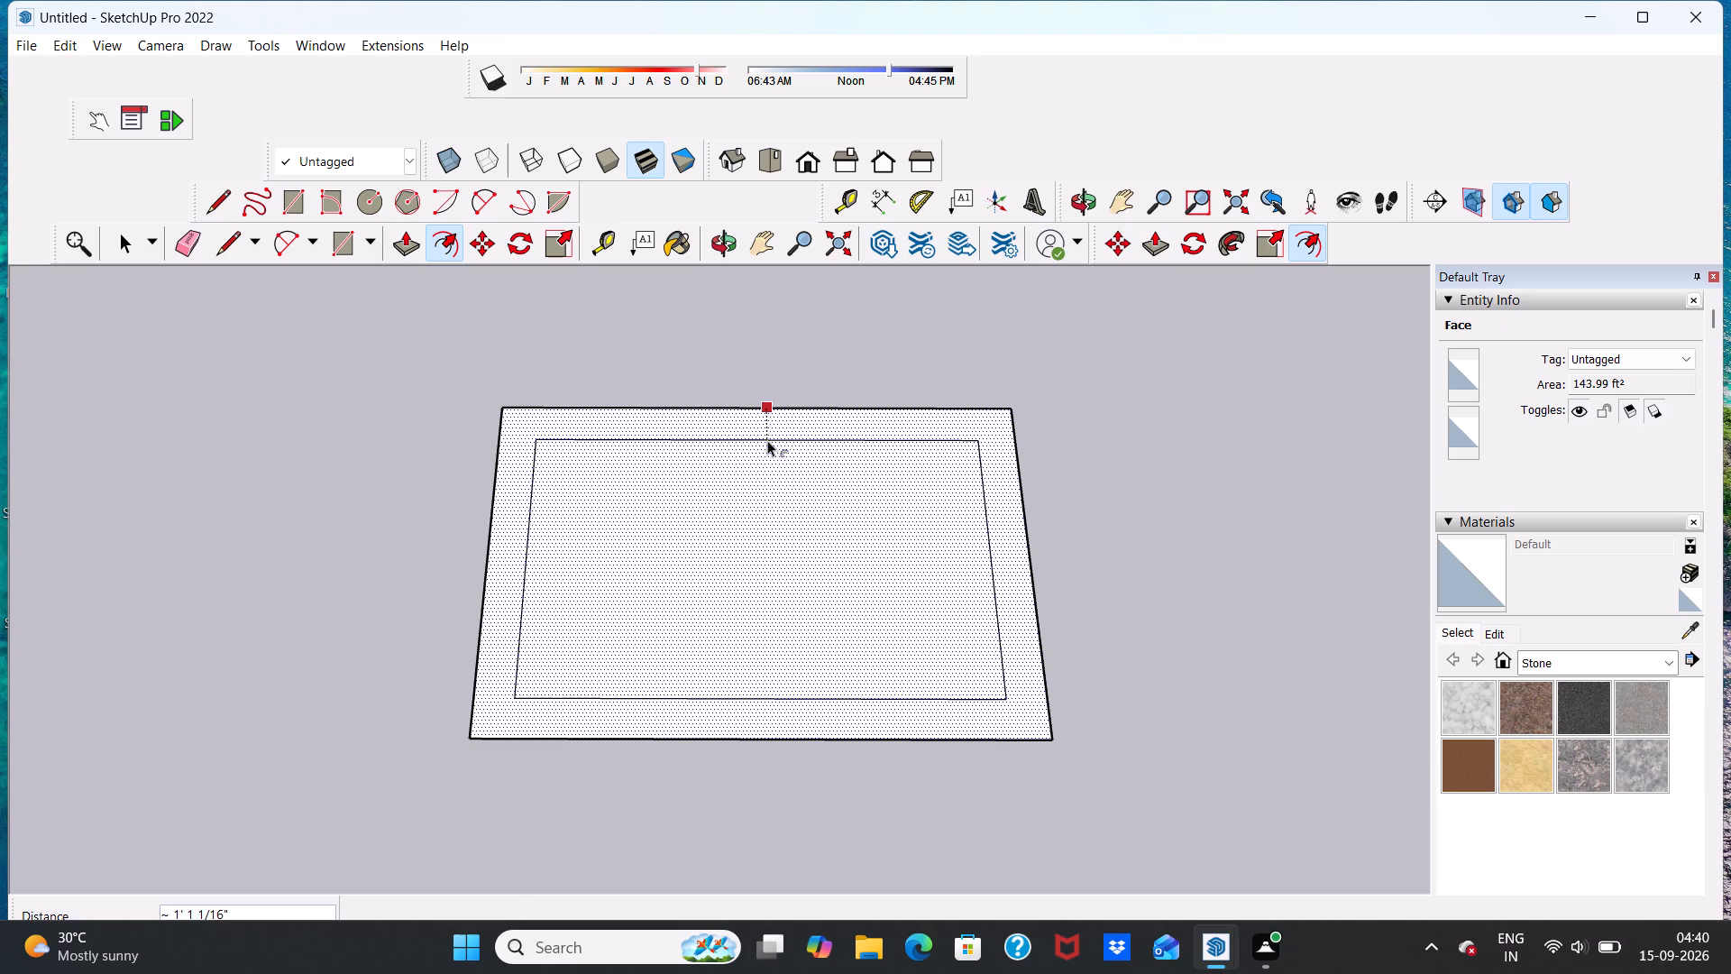
text(9")
key(Return)
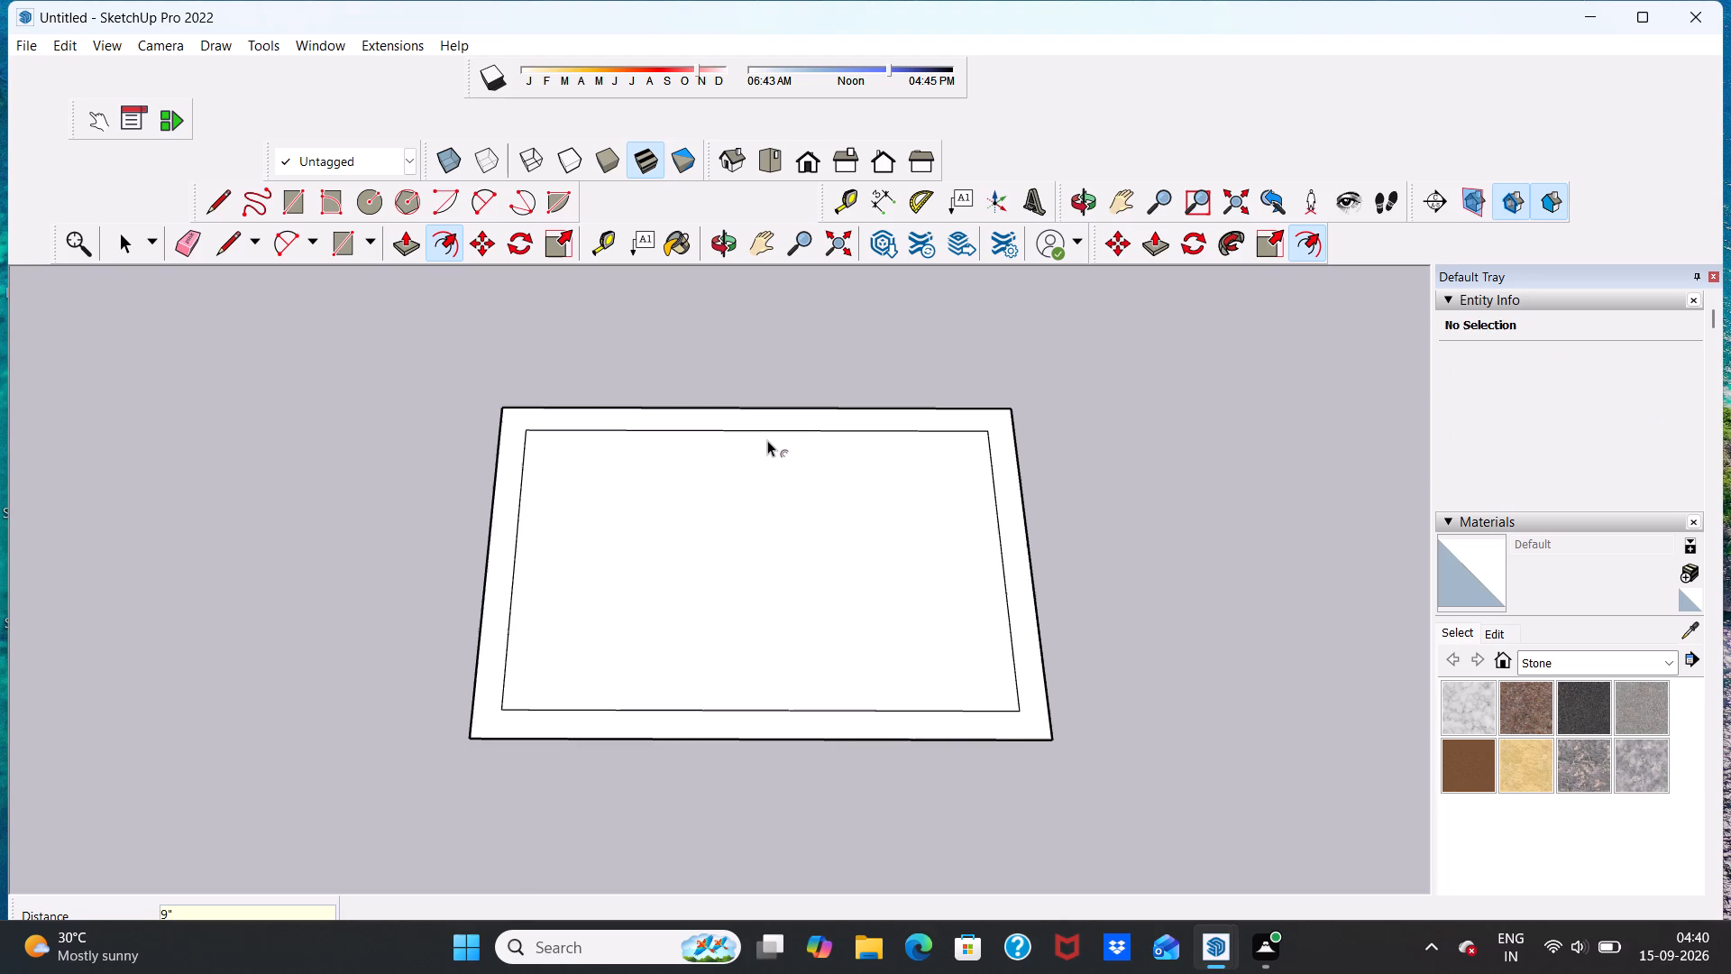
key(space)
Extrude the border face between the two outlines upward 10' to form the walls with Push/Pull.
scroll(730, 451, down, 9)
scroll(789, 454, up, 1)
scroll(767, 533, up, 4)
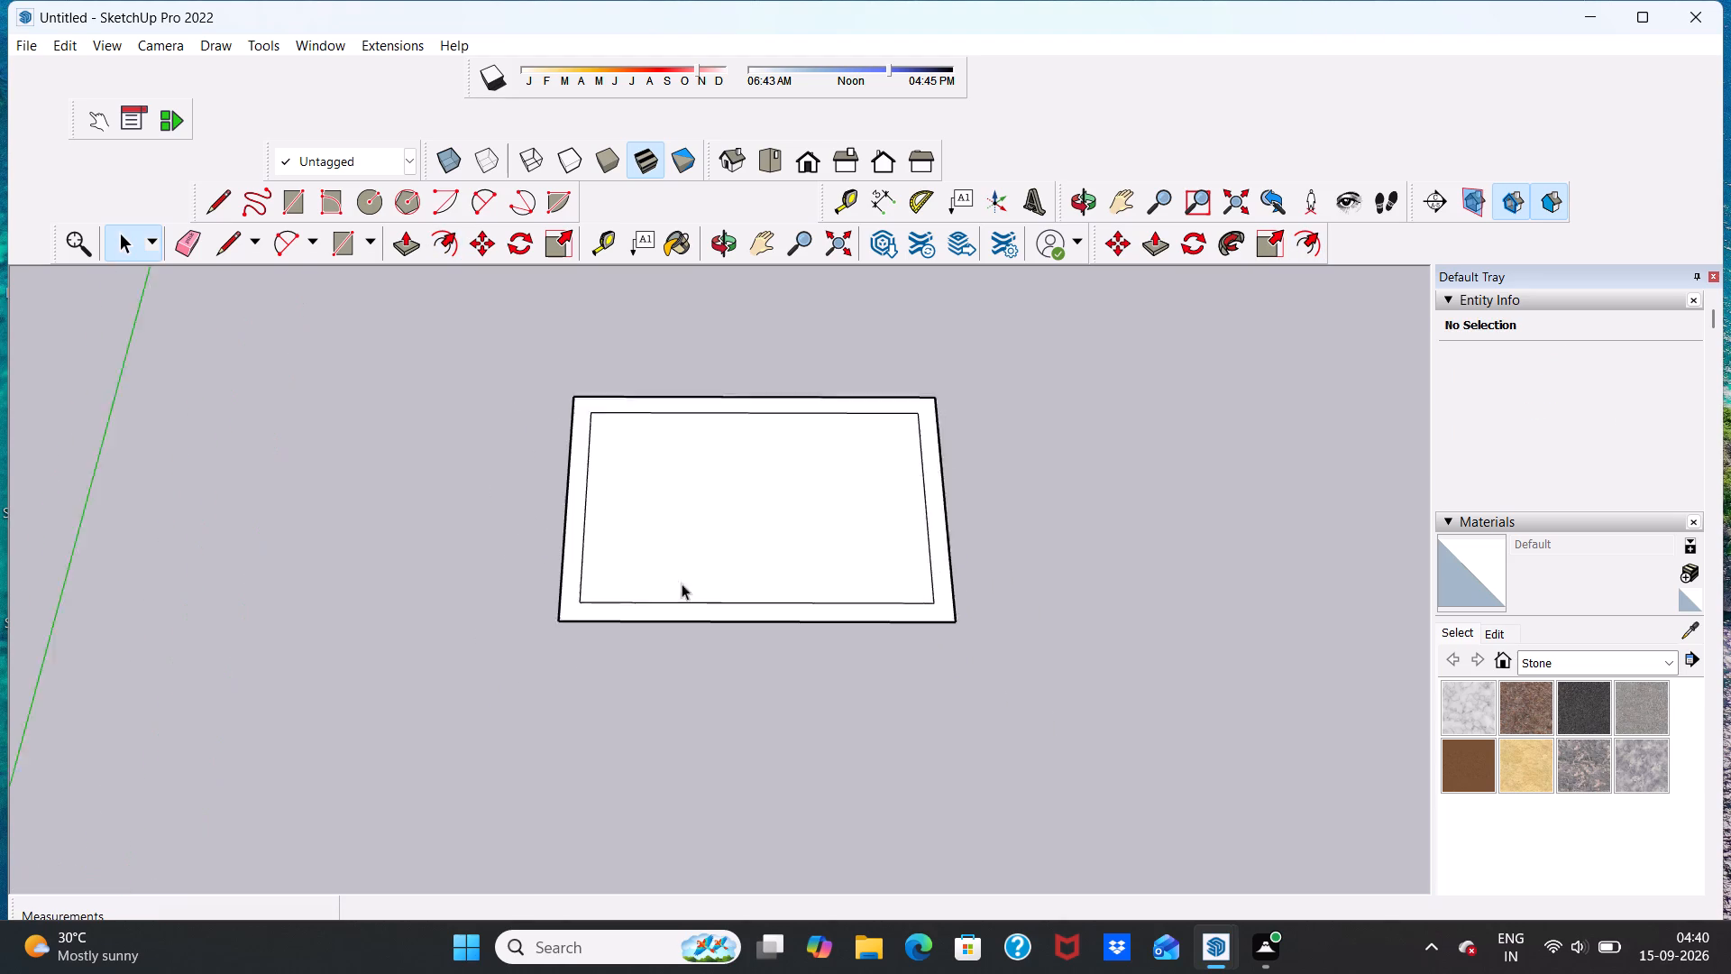
scroll(682, 583, up, 1)
scroll(589, 620, up, 2)
scroll(586, 610, down, 6)
scroll(643, 479, up, 8)
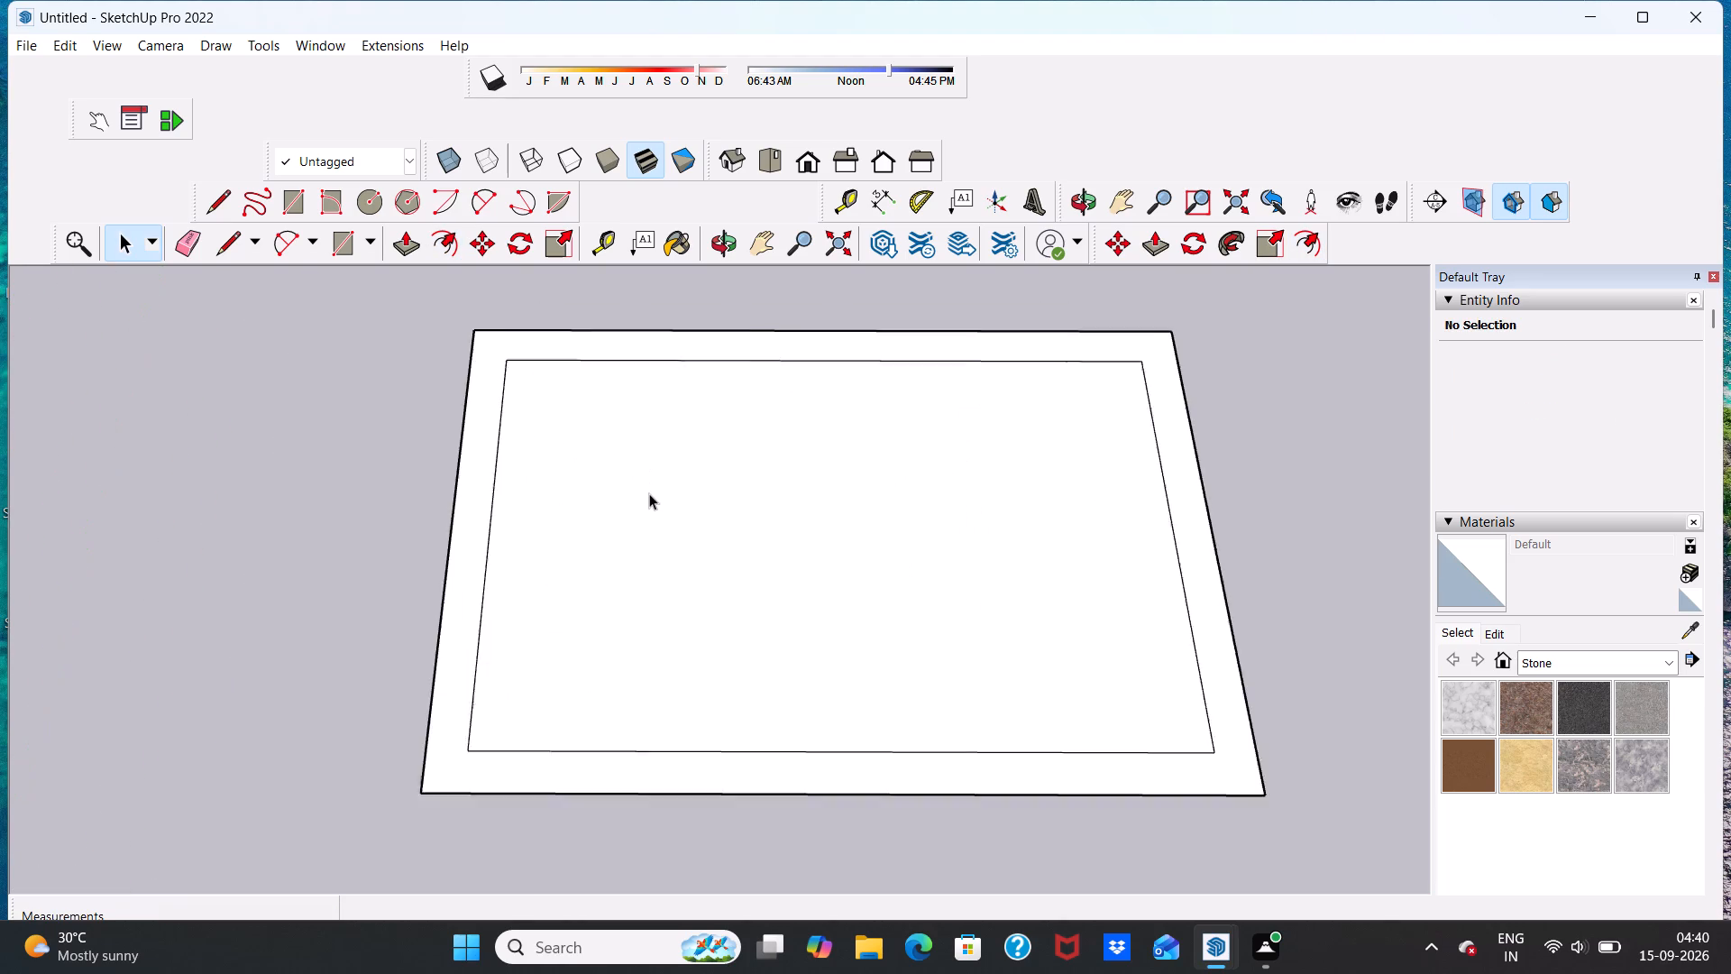
scroll(649, 493, up, 2)
scroll(649, 502, down, 4)
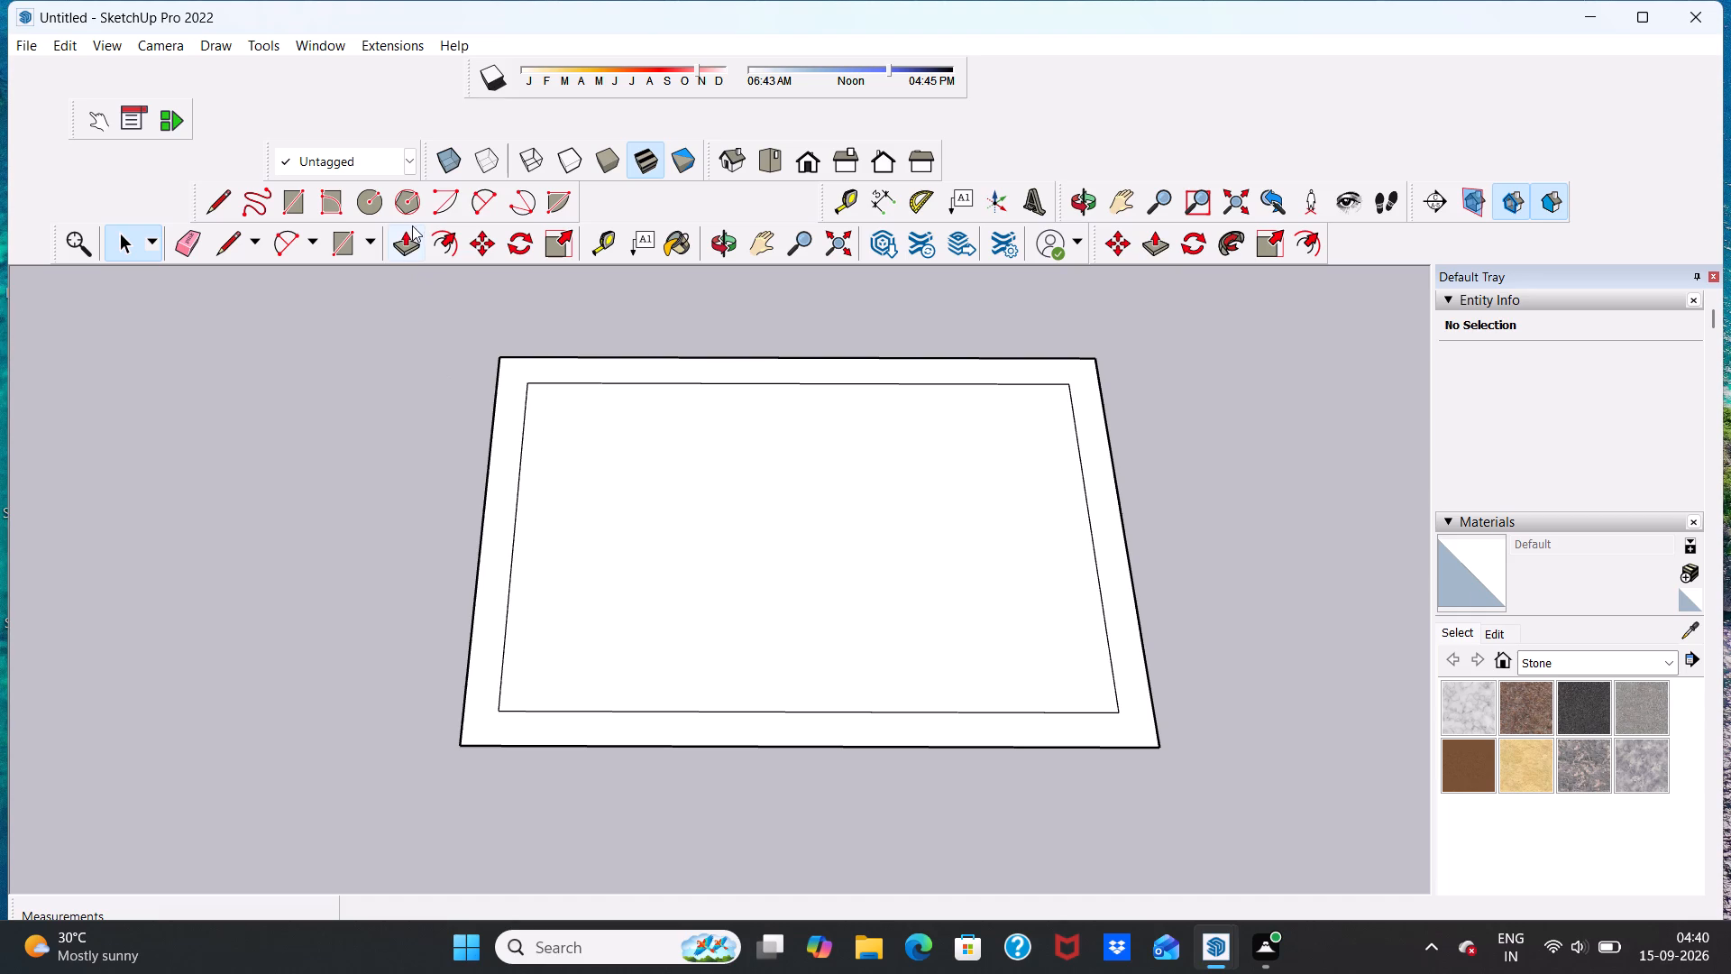
click(404, 237)
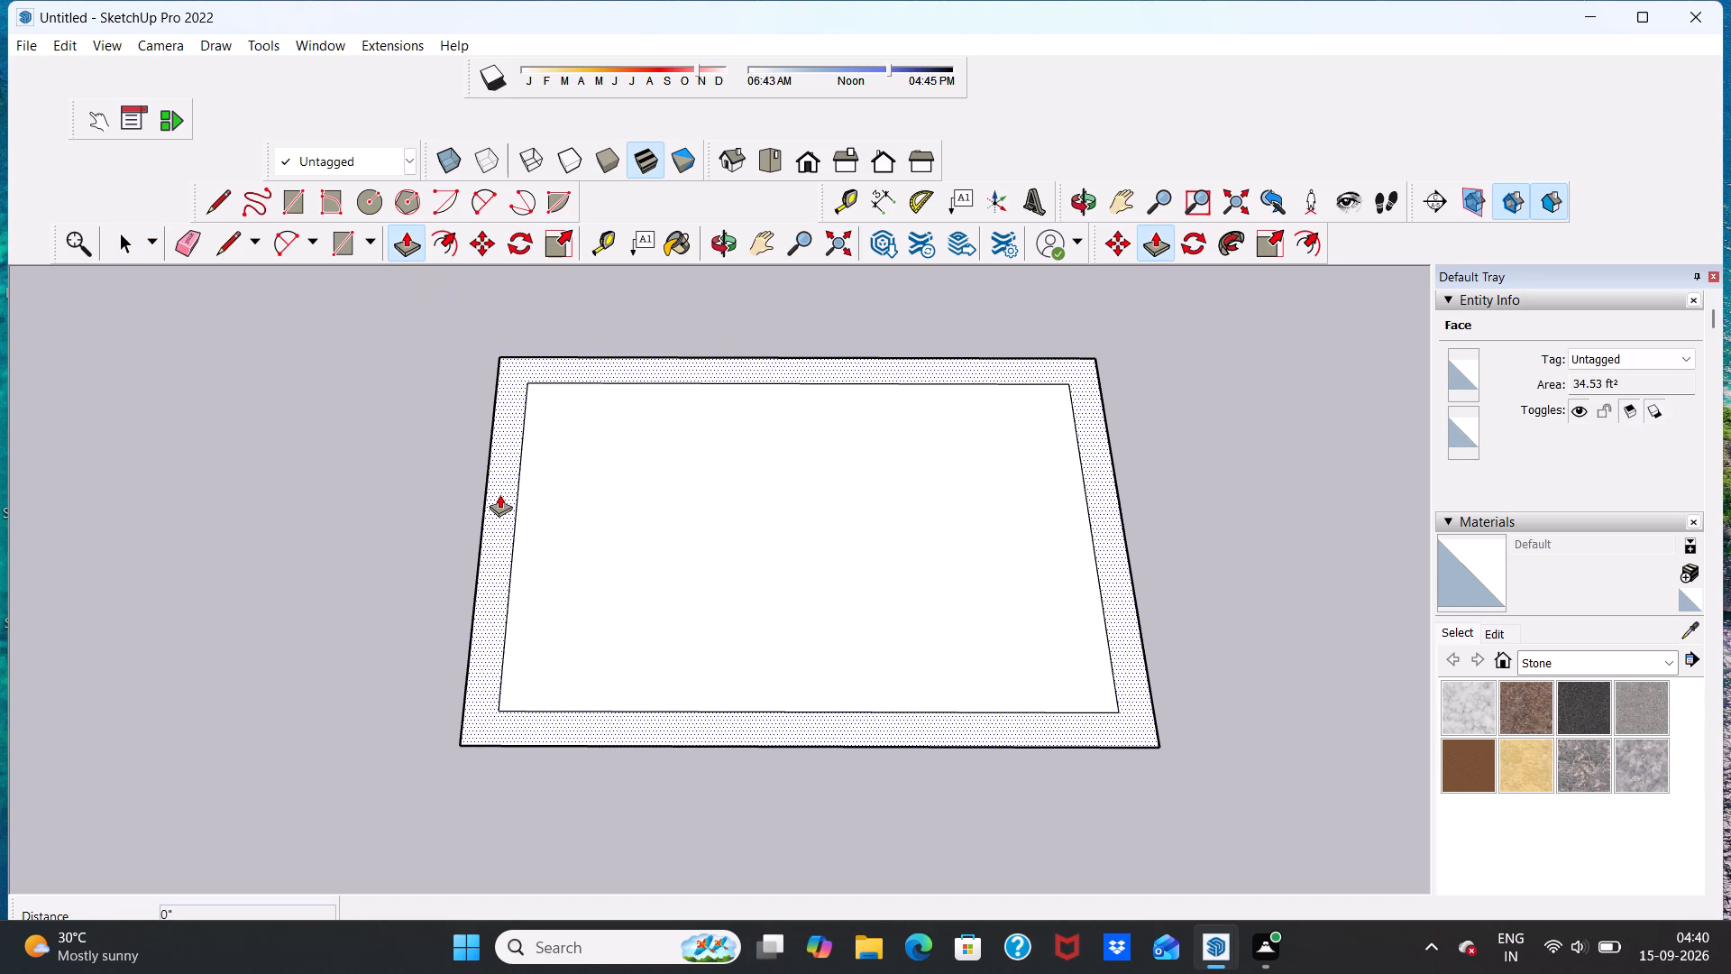
click(501, 496)
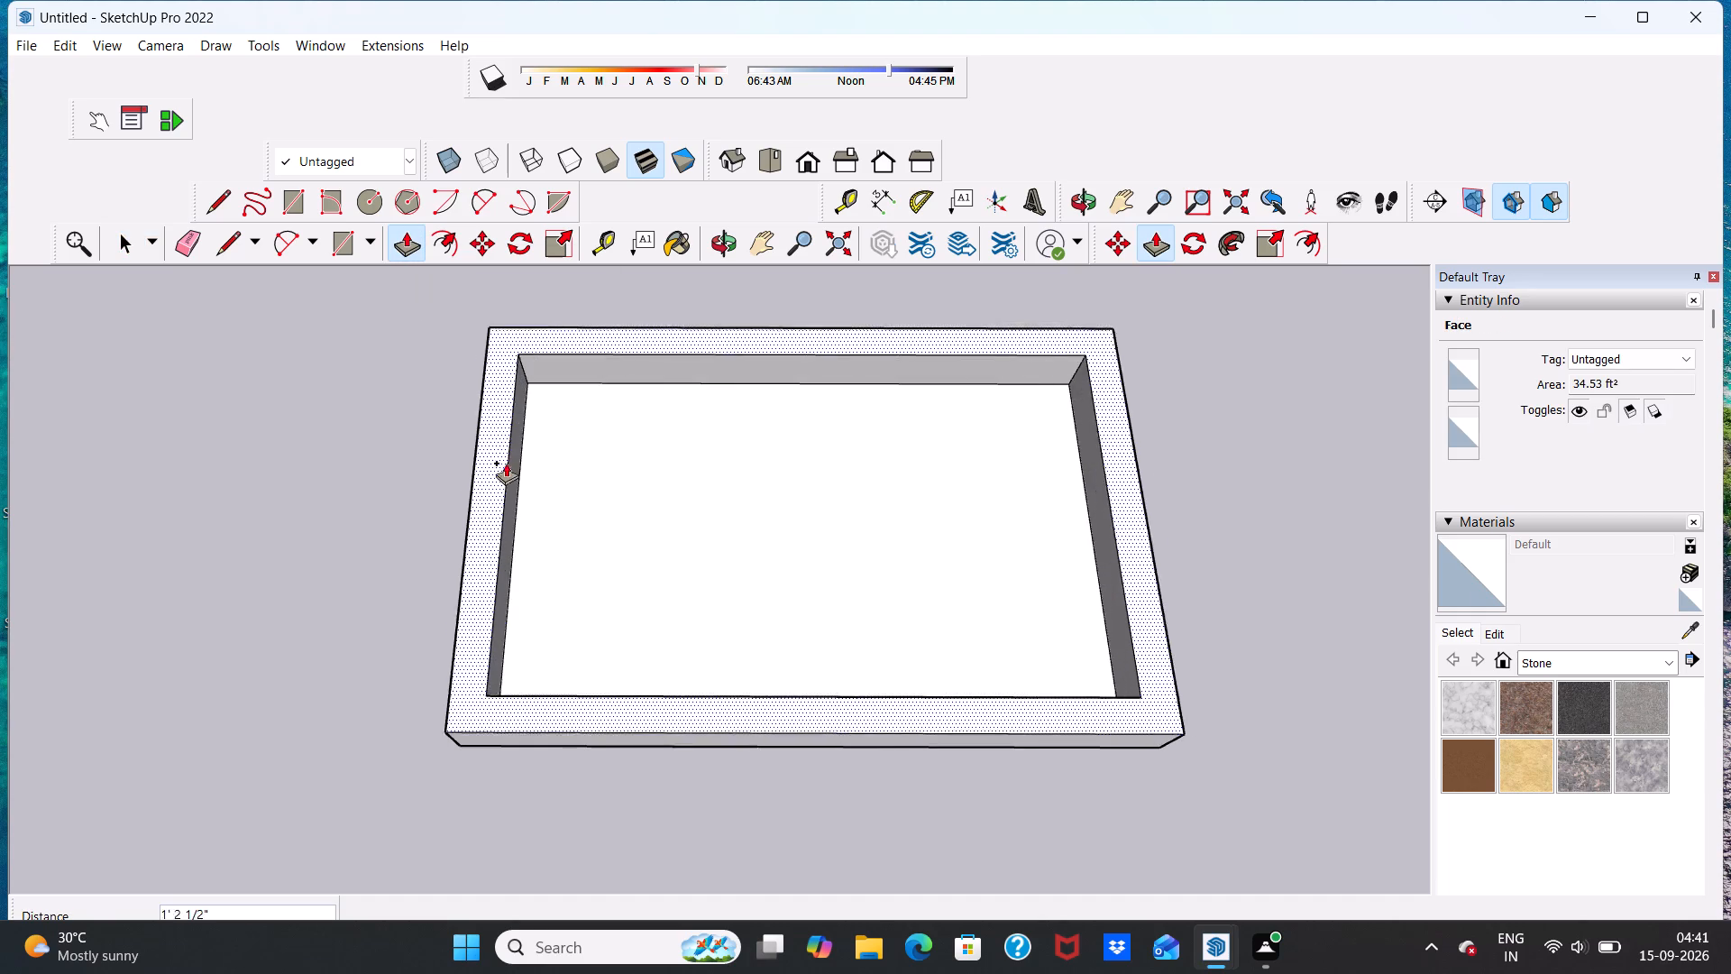
scroll(480, 356, down, 15)
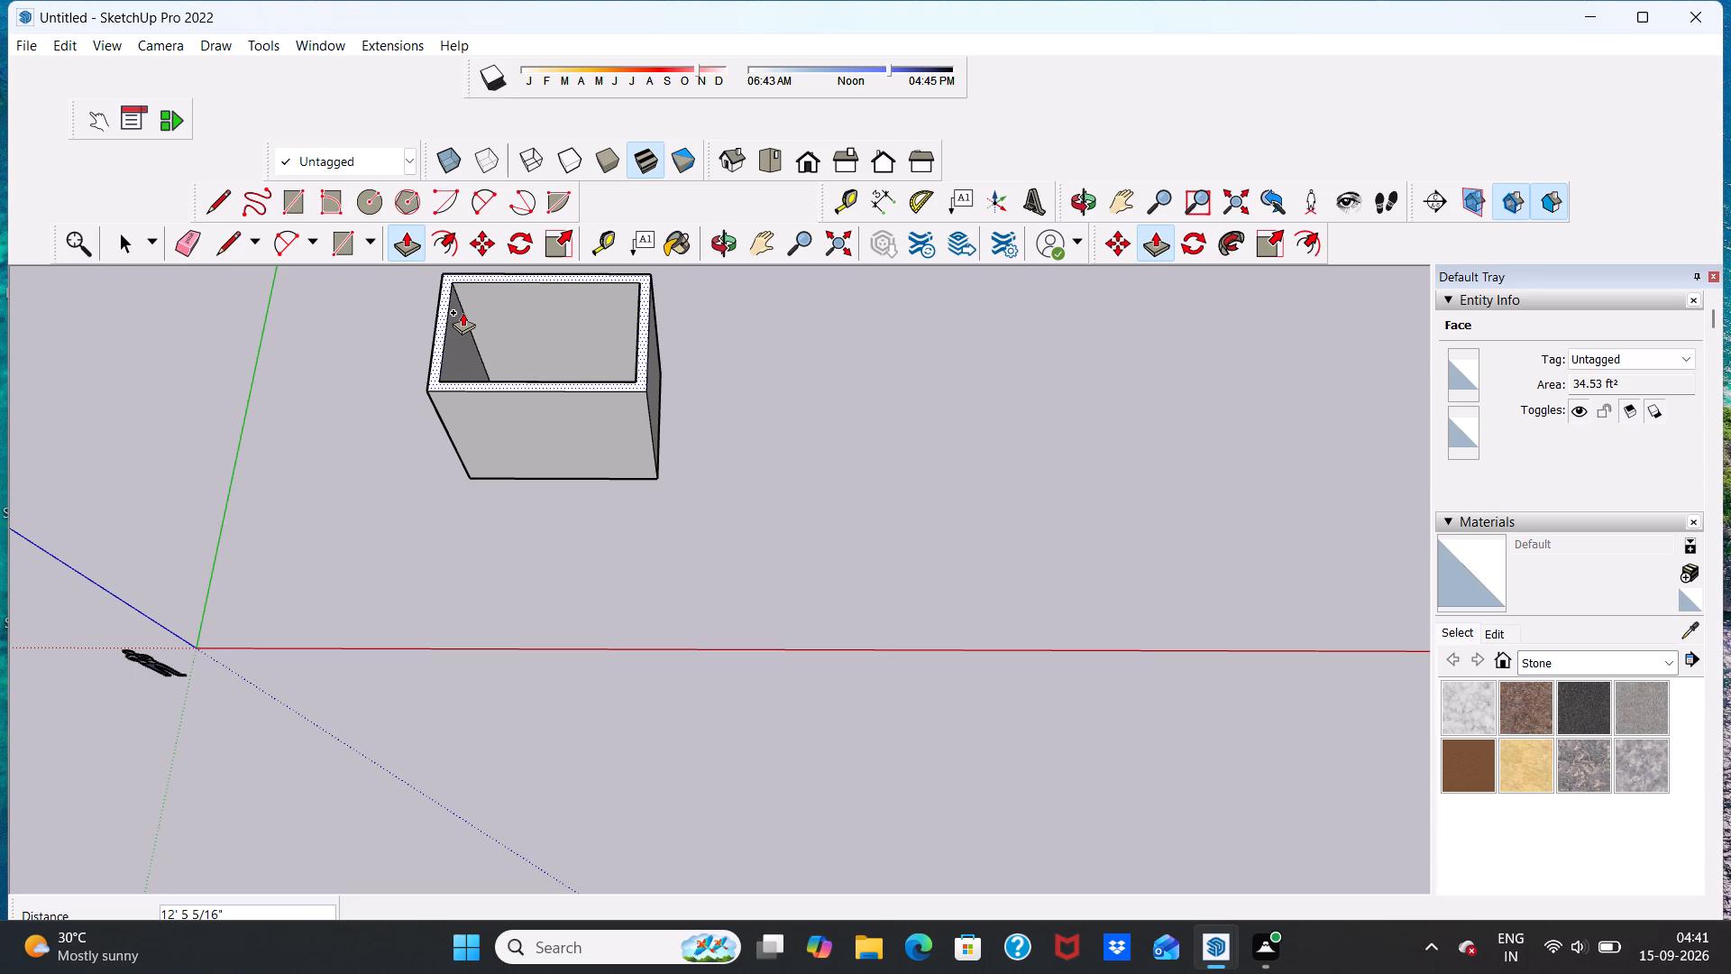
text(10')
key(Return)
key(space)
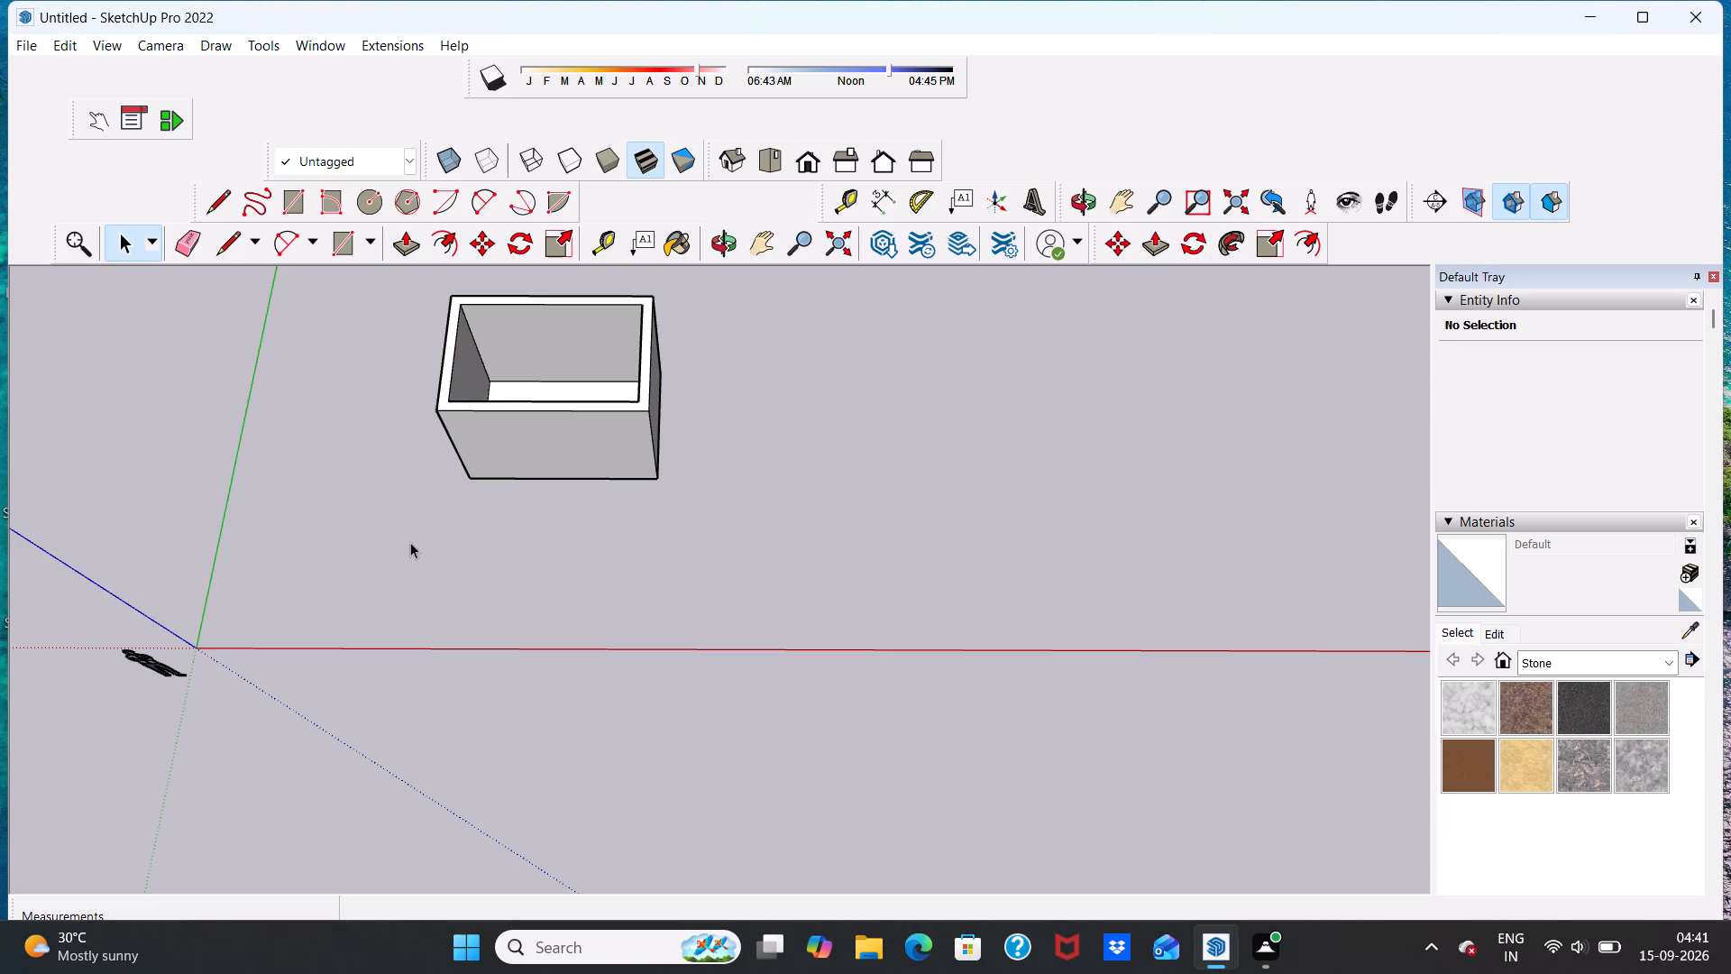
Examine the walled enclosure from several angles, ending with a straight-on view of its long front wall.
scroll(410, 542, down, 5)
scroll(379, 488, up, 5)
middle_drag(438, 522, 691, 247)
scroll(581, 467, down, 5)
scroll(633, 562, up, 1)
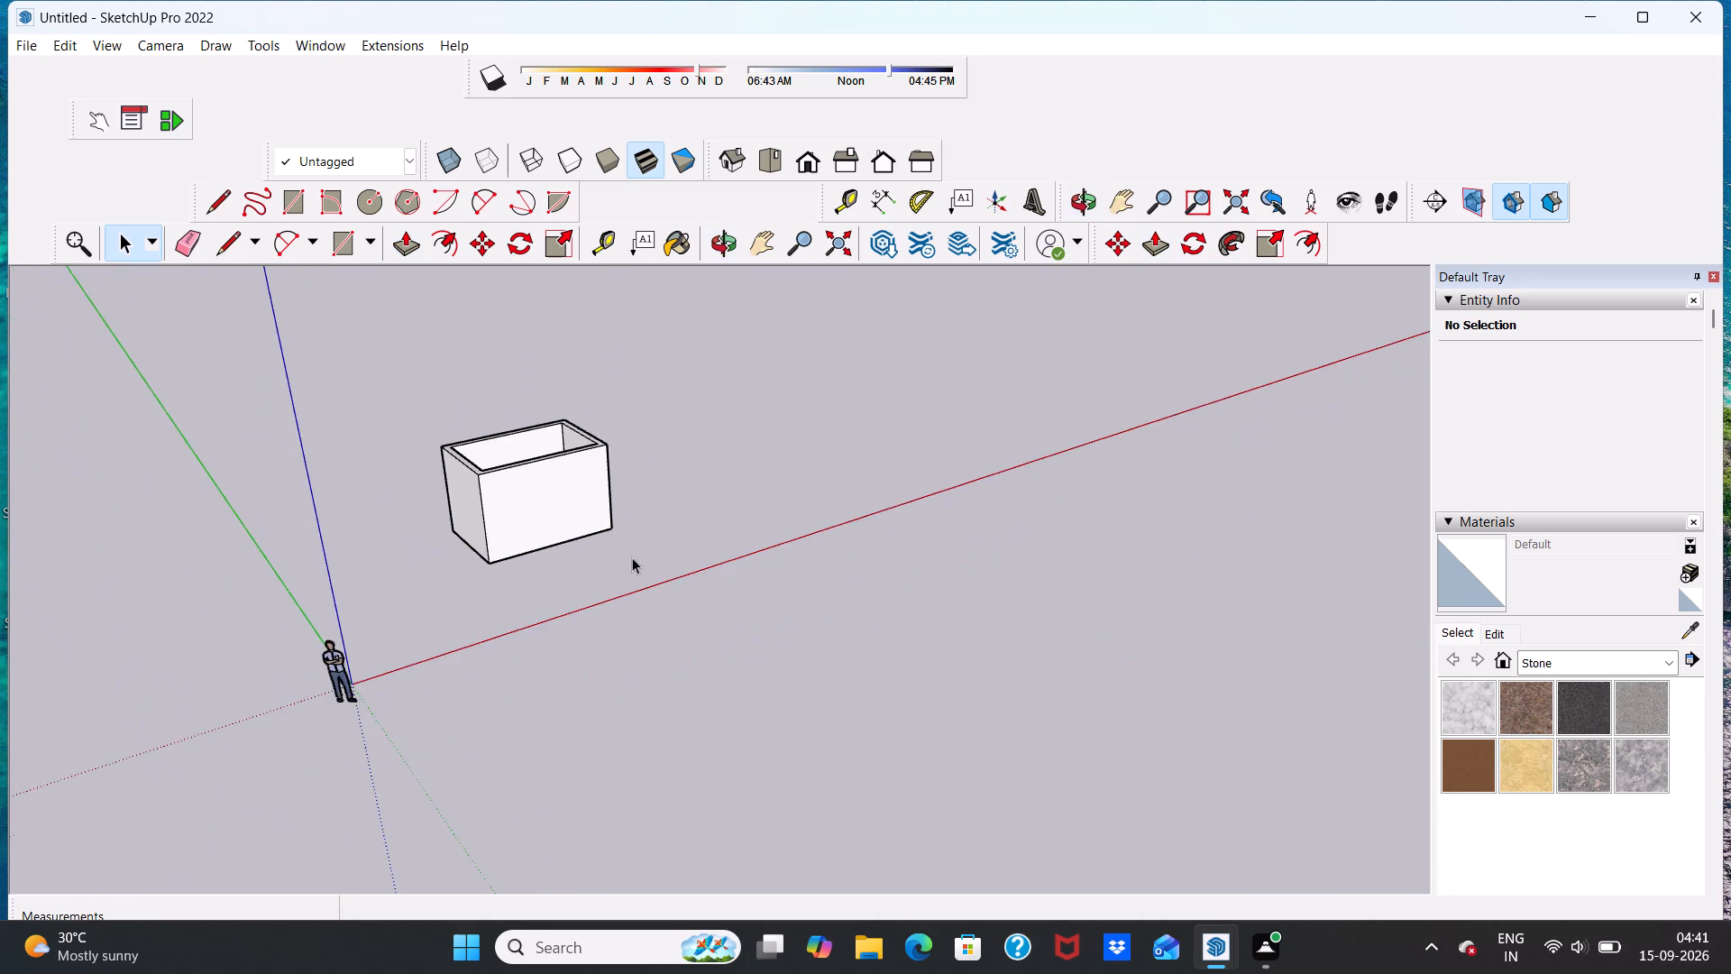
middle_drag(609, 537, 447, 469)
scroll(563, 501, up, 9)
middle_drag(675, 530, 677, 529)
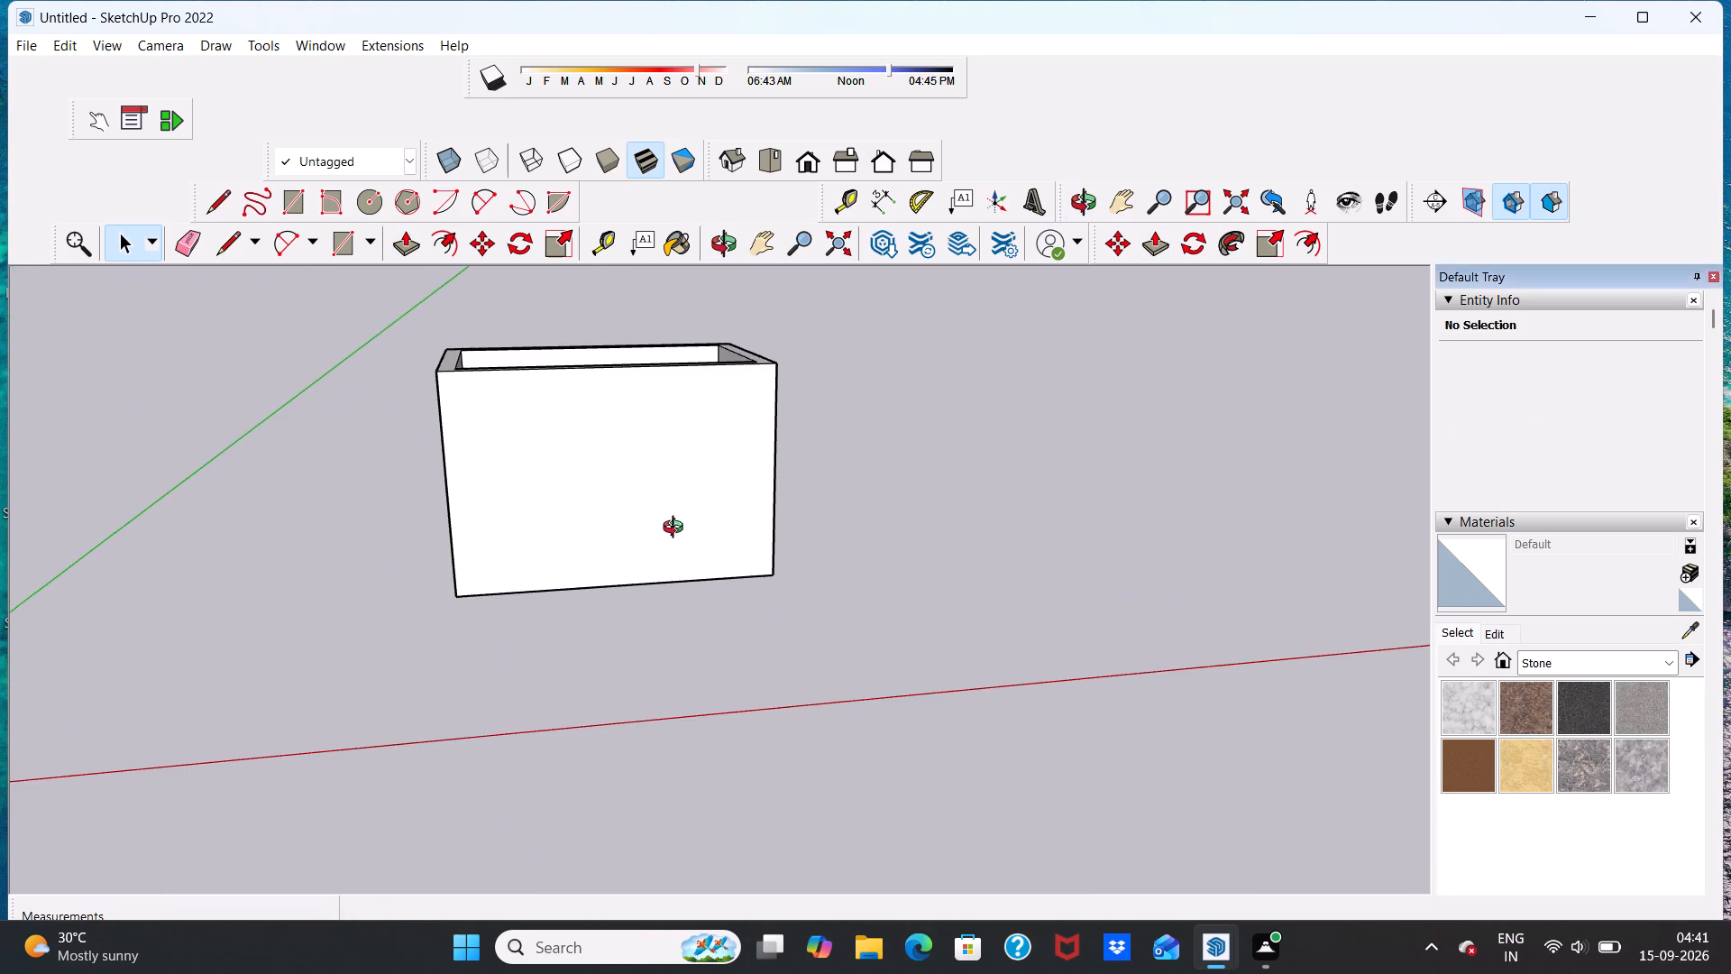
middle_drag(677, 529, 648, 517)
scroll(540, 472, up, 3)
scroll(556, 475, down, 10)
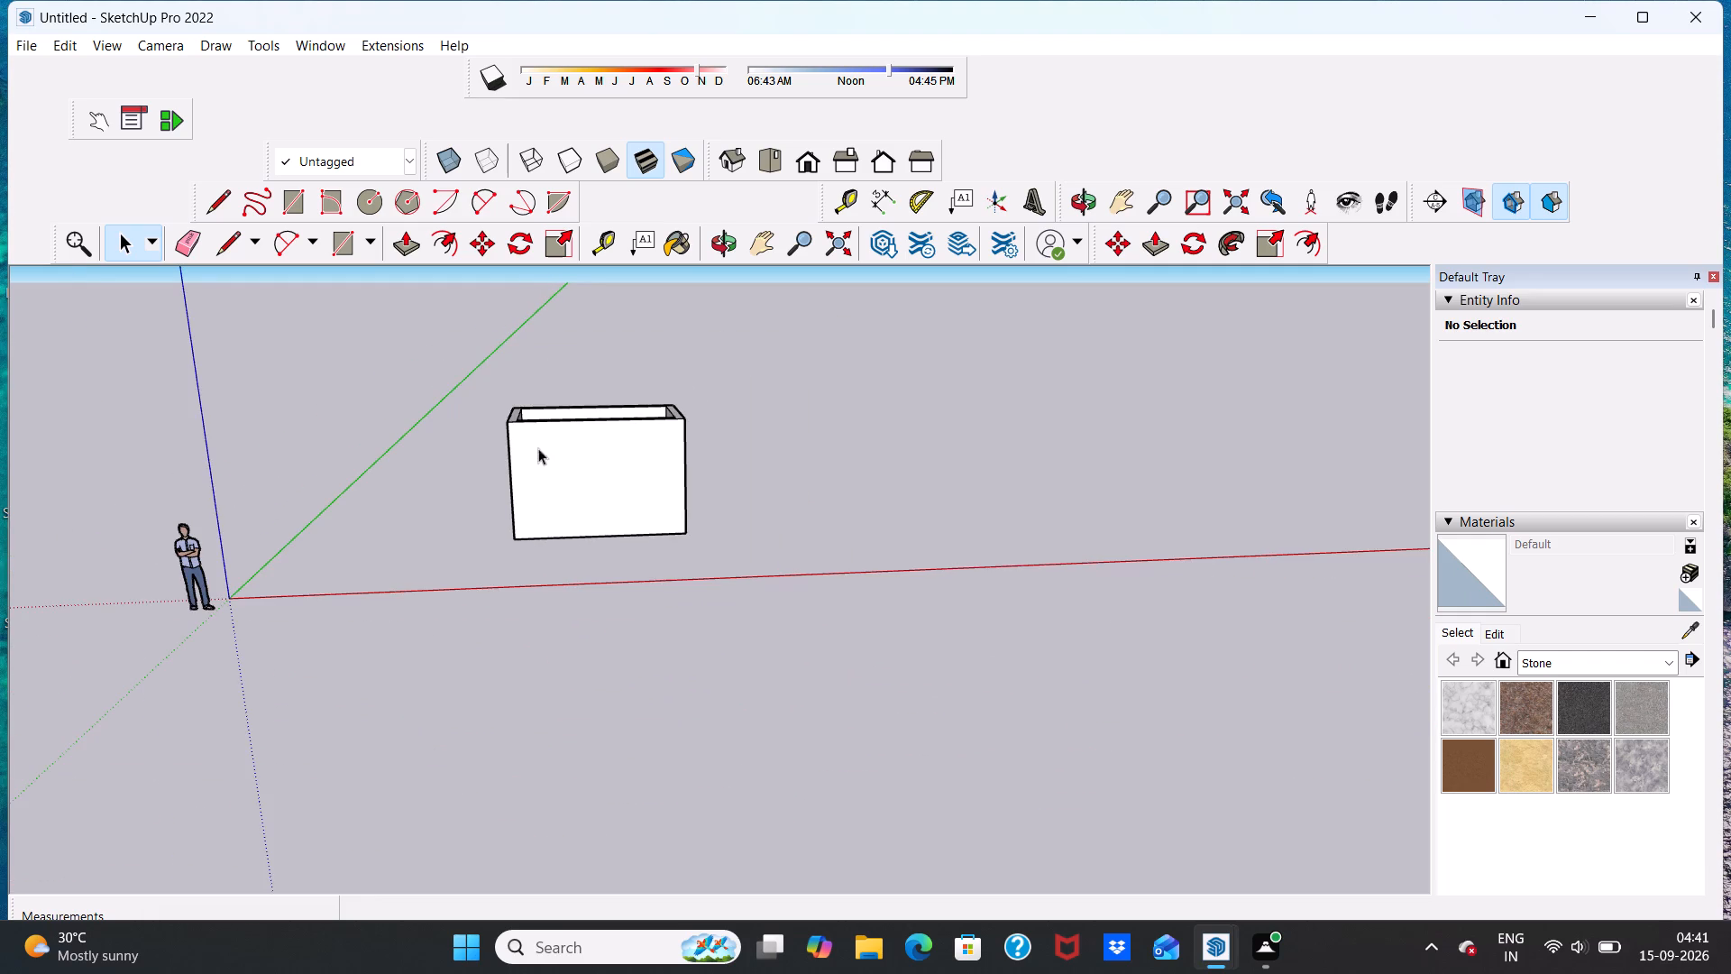
scroll(545, 388, up, 8)
middle_drag(730, 500, 666, 457)
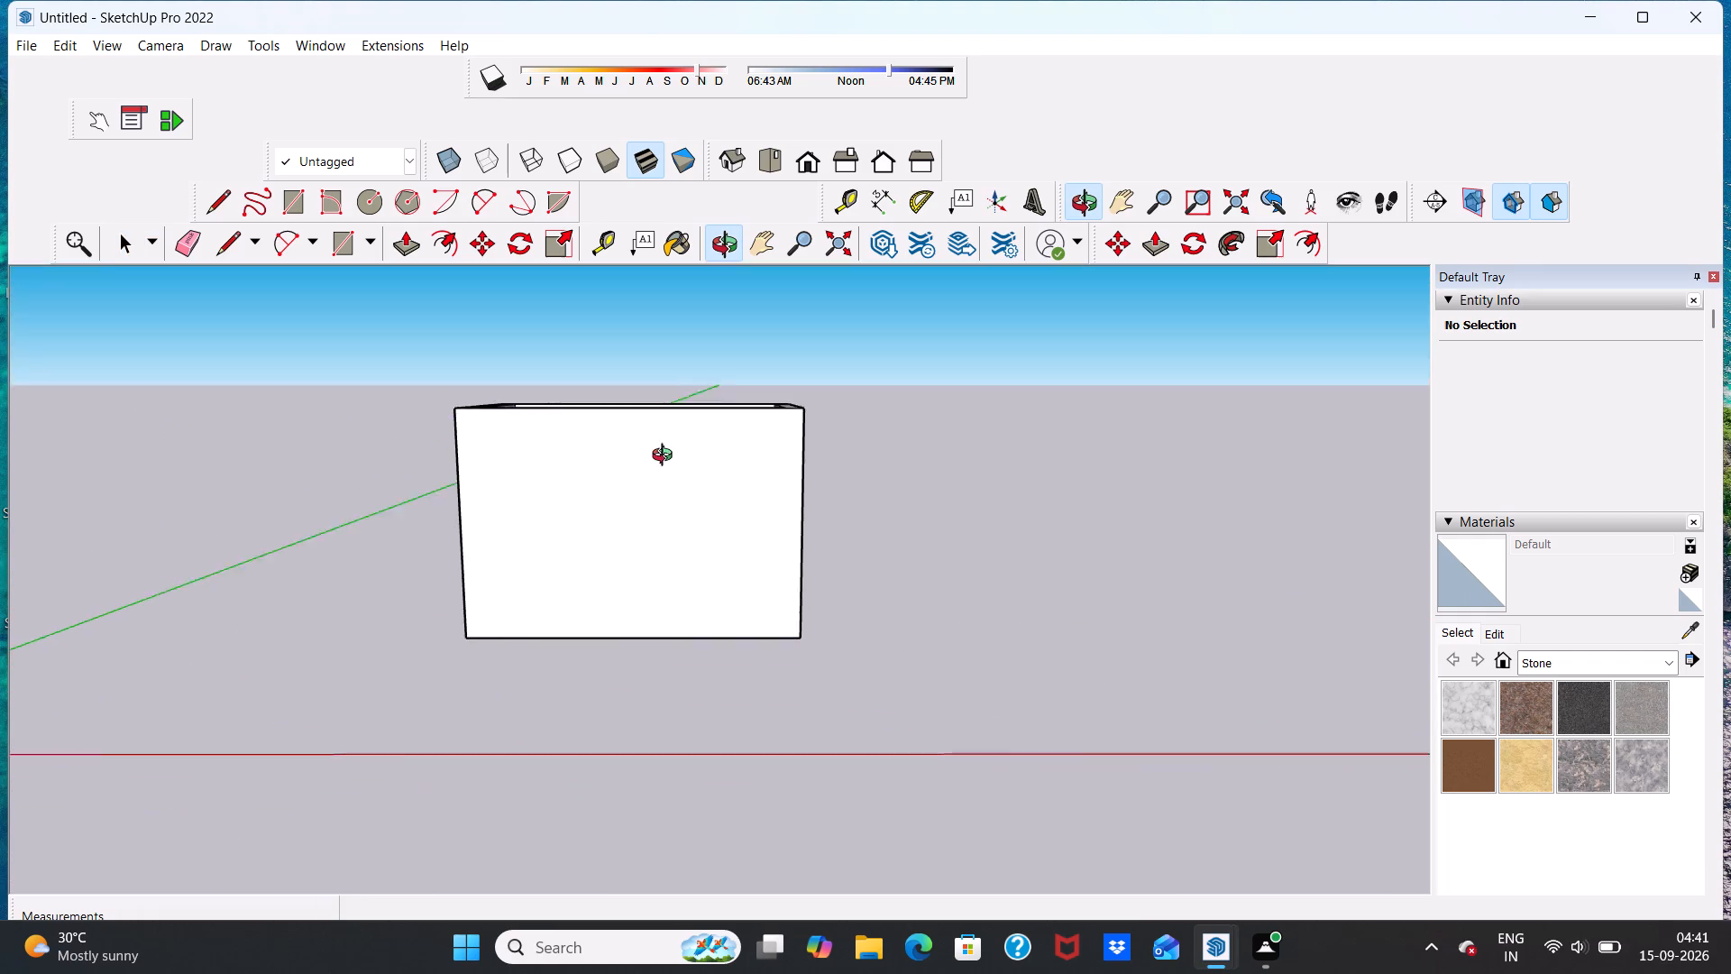
middle_drag(666, 457, 688, 455)
scroll(720, 452, up, 4)
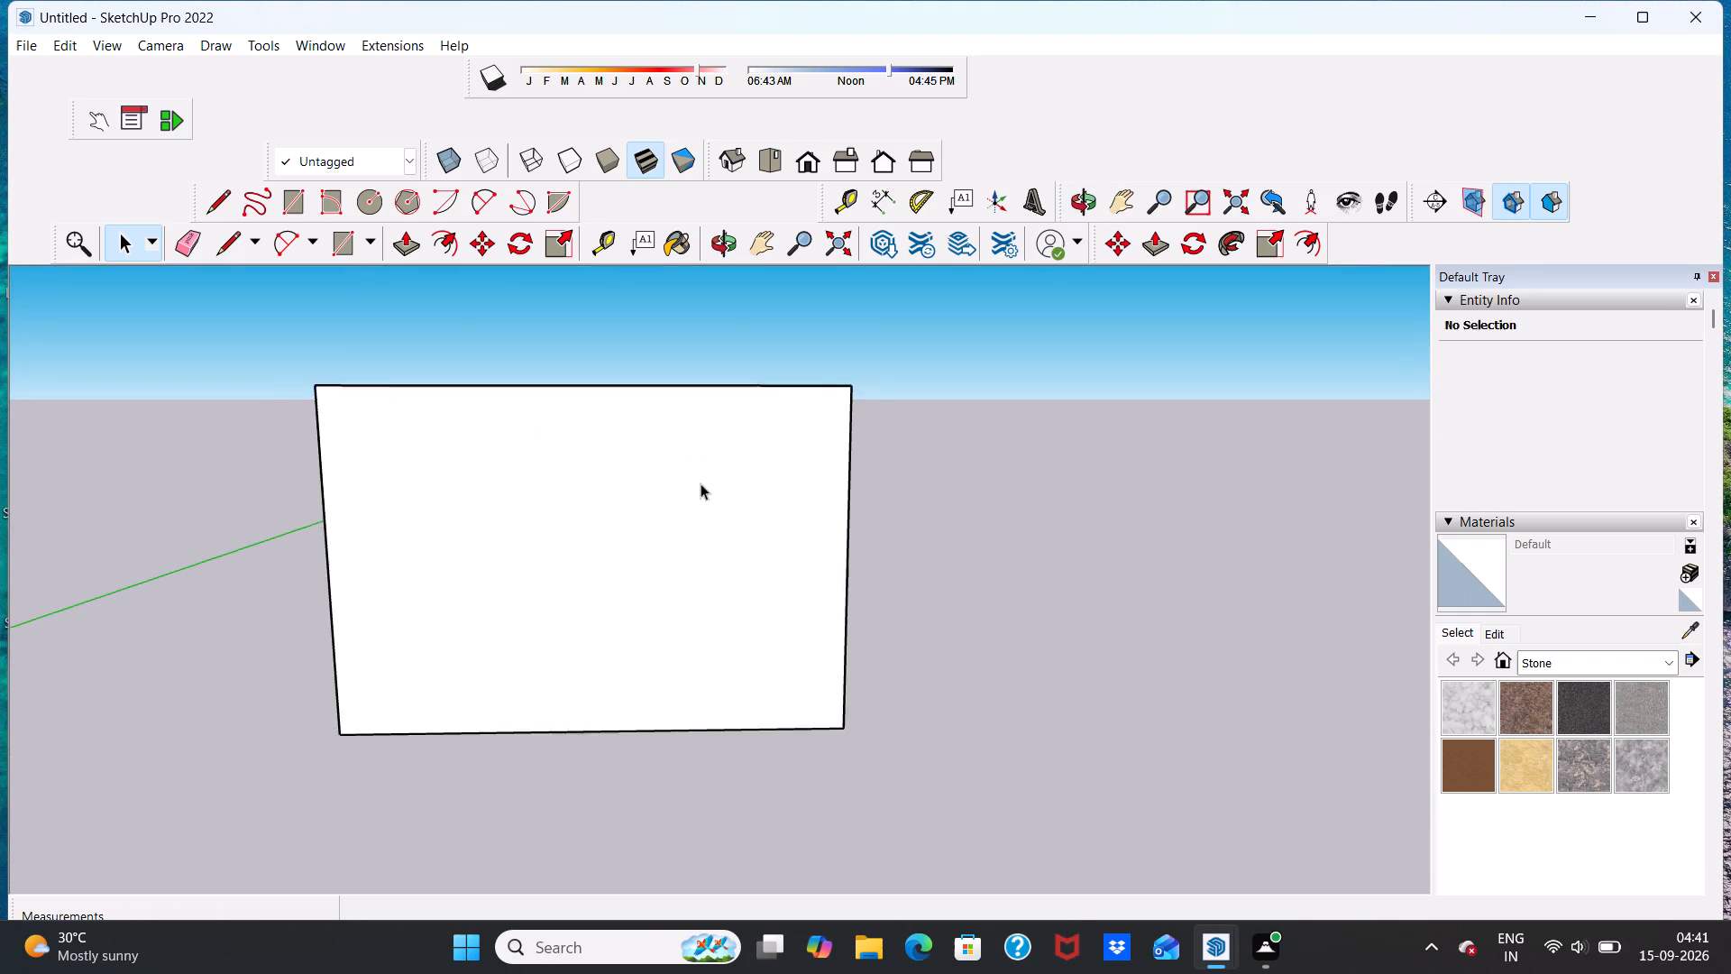
Examine the enclosure's long front wall and open top from varying distances and viewing heights.
scroll(701, 483, up, 1)
scroll(700, 488, down, 2)
middle_drag(627, 501, 607, 488)
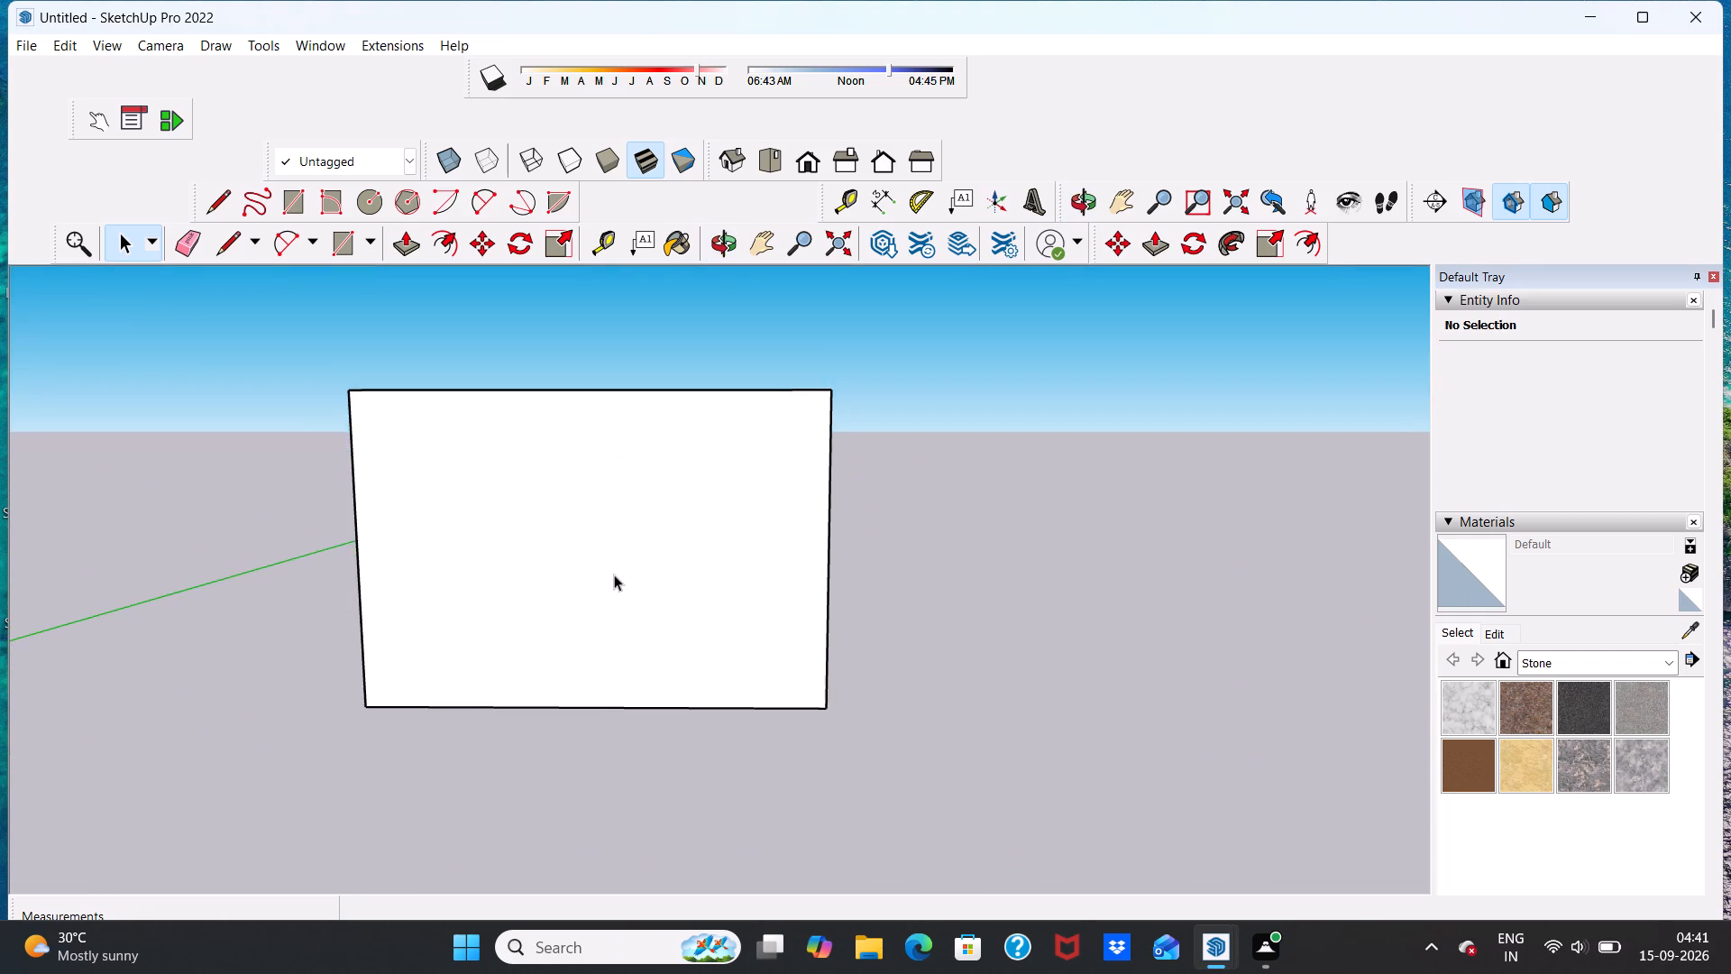
scroll(622, 583, up, 3)
scroll(624, 580, down, 4)
scroll(642, 446, up, 2)
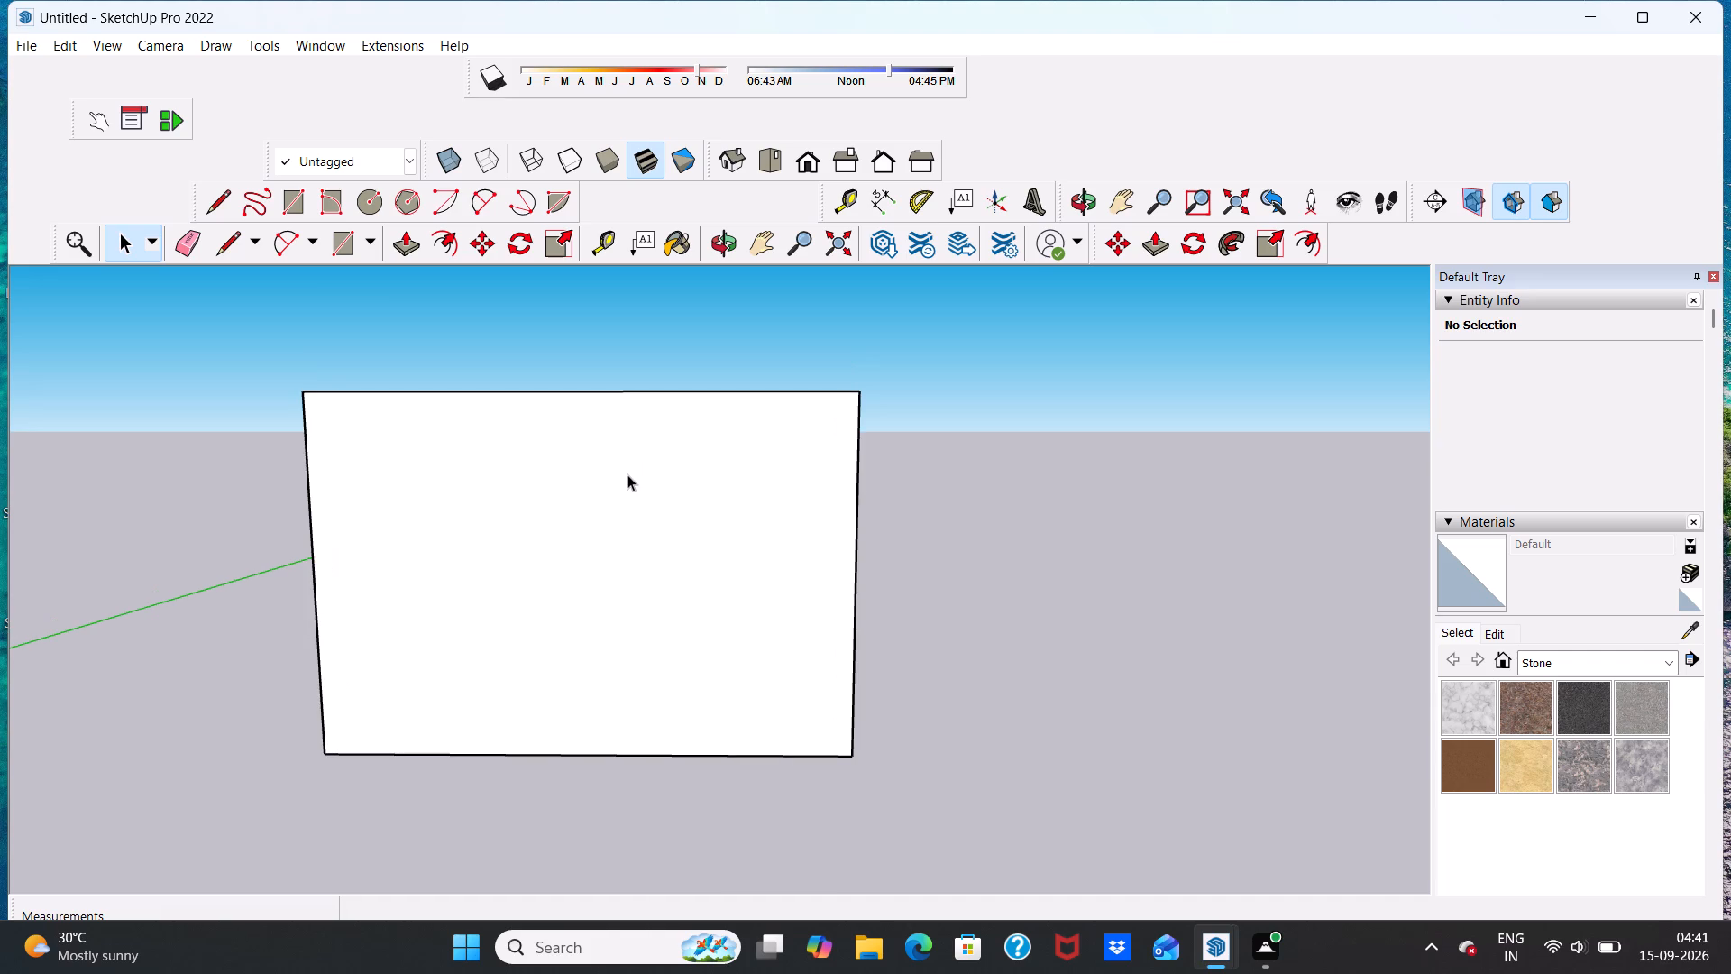
scroll(645, 464, down, 4)
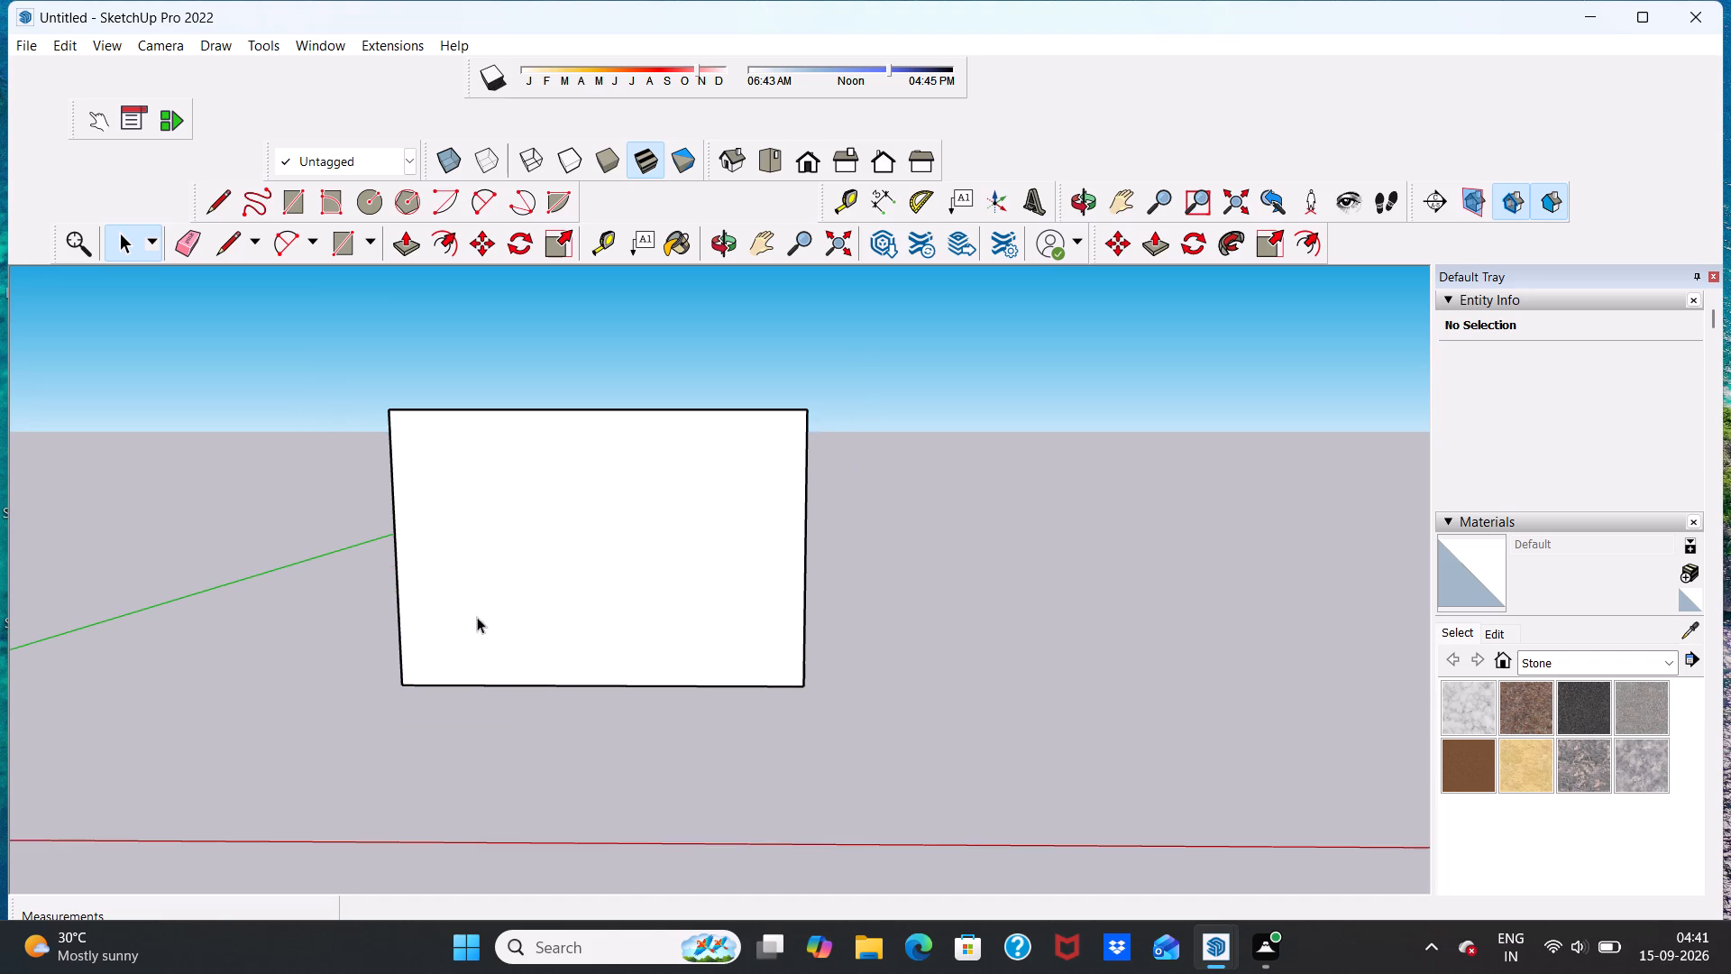
scroll(470, 674, up, 5)
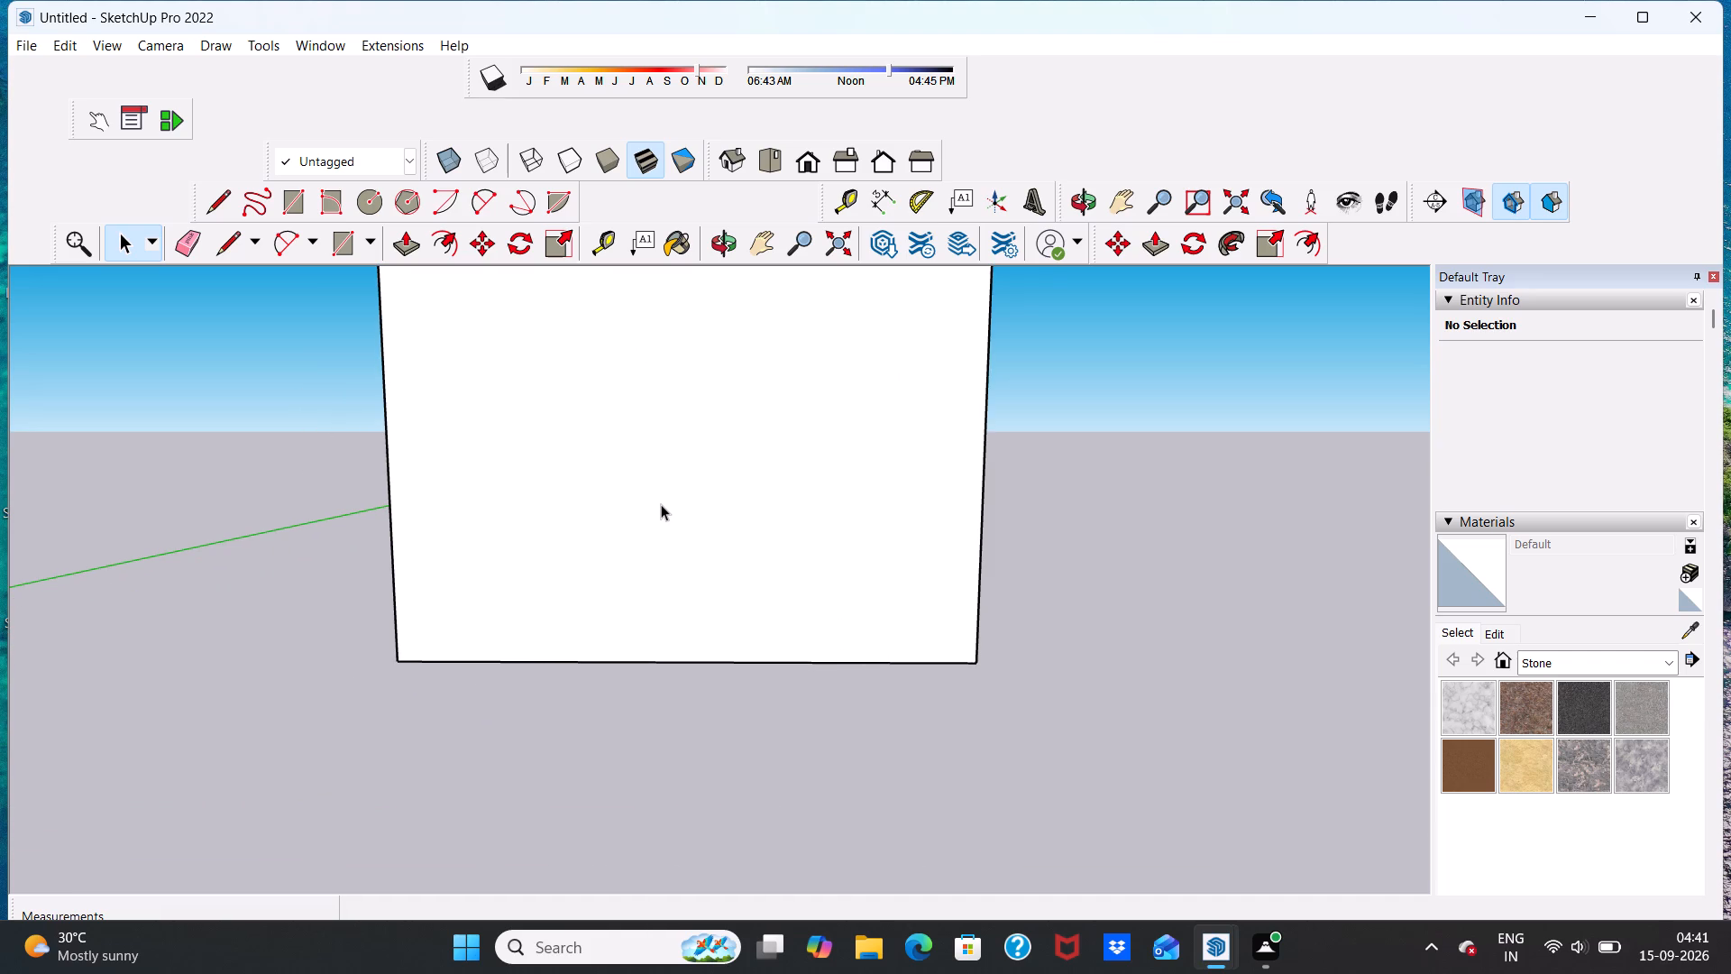
scroll(661, 504, down, 5)
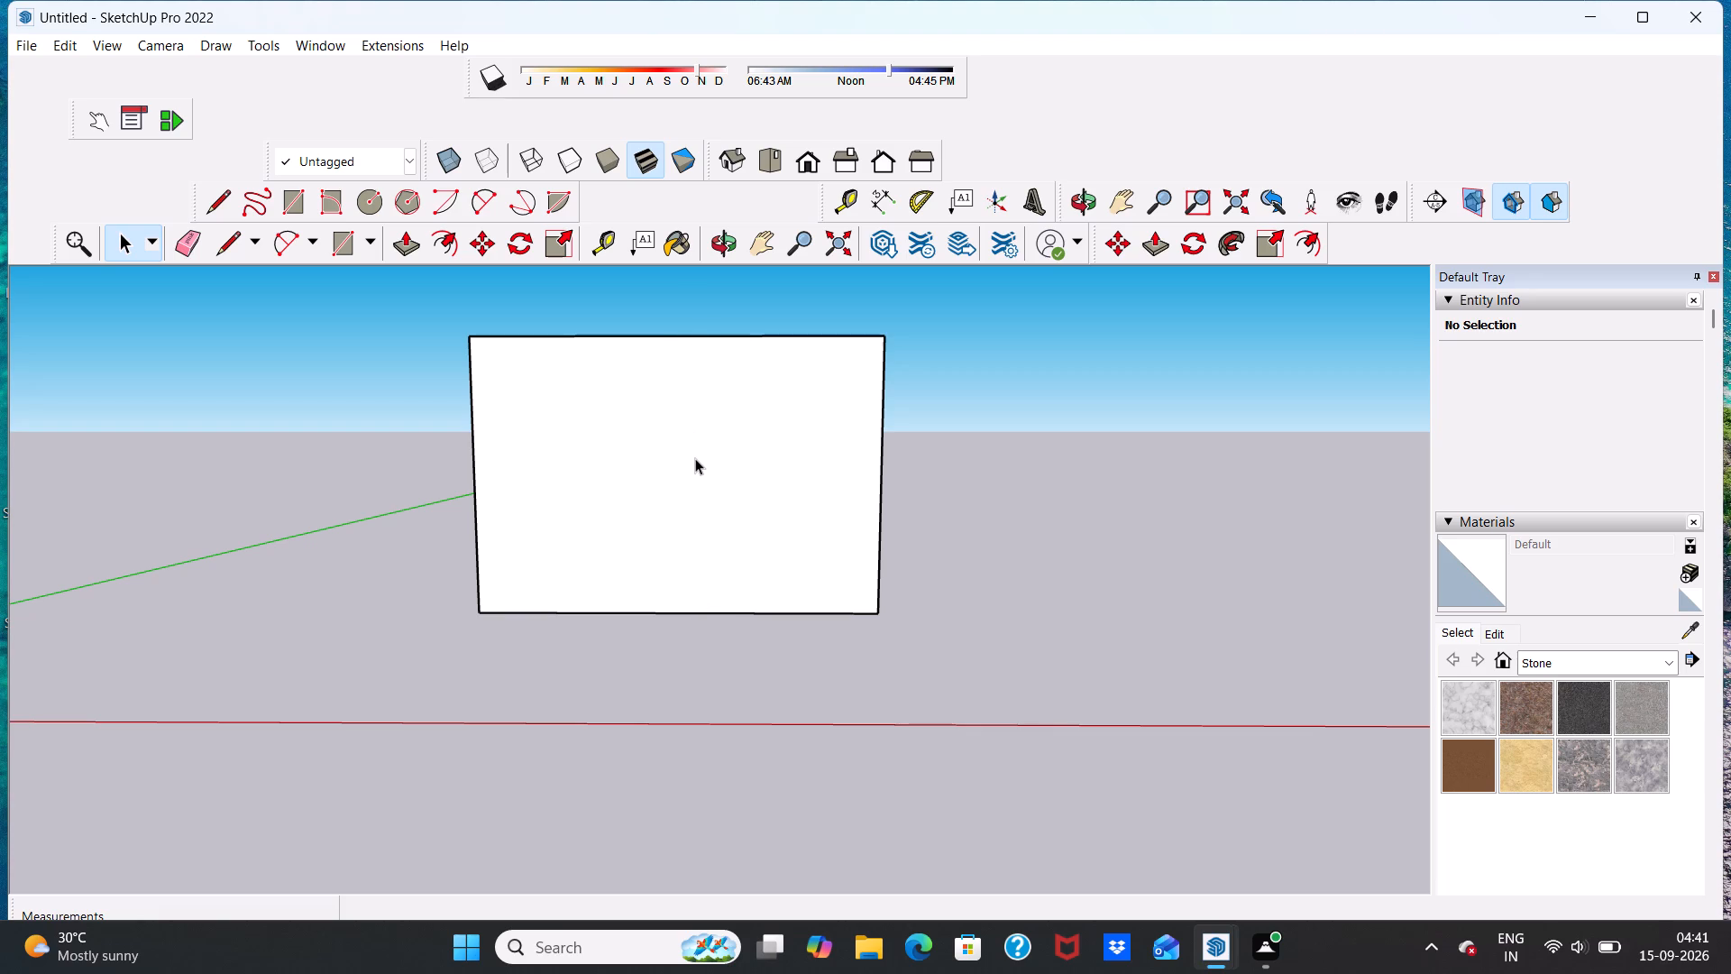
scroll(695, 459, down, 6)
scroll(708, 377, up, 5)
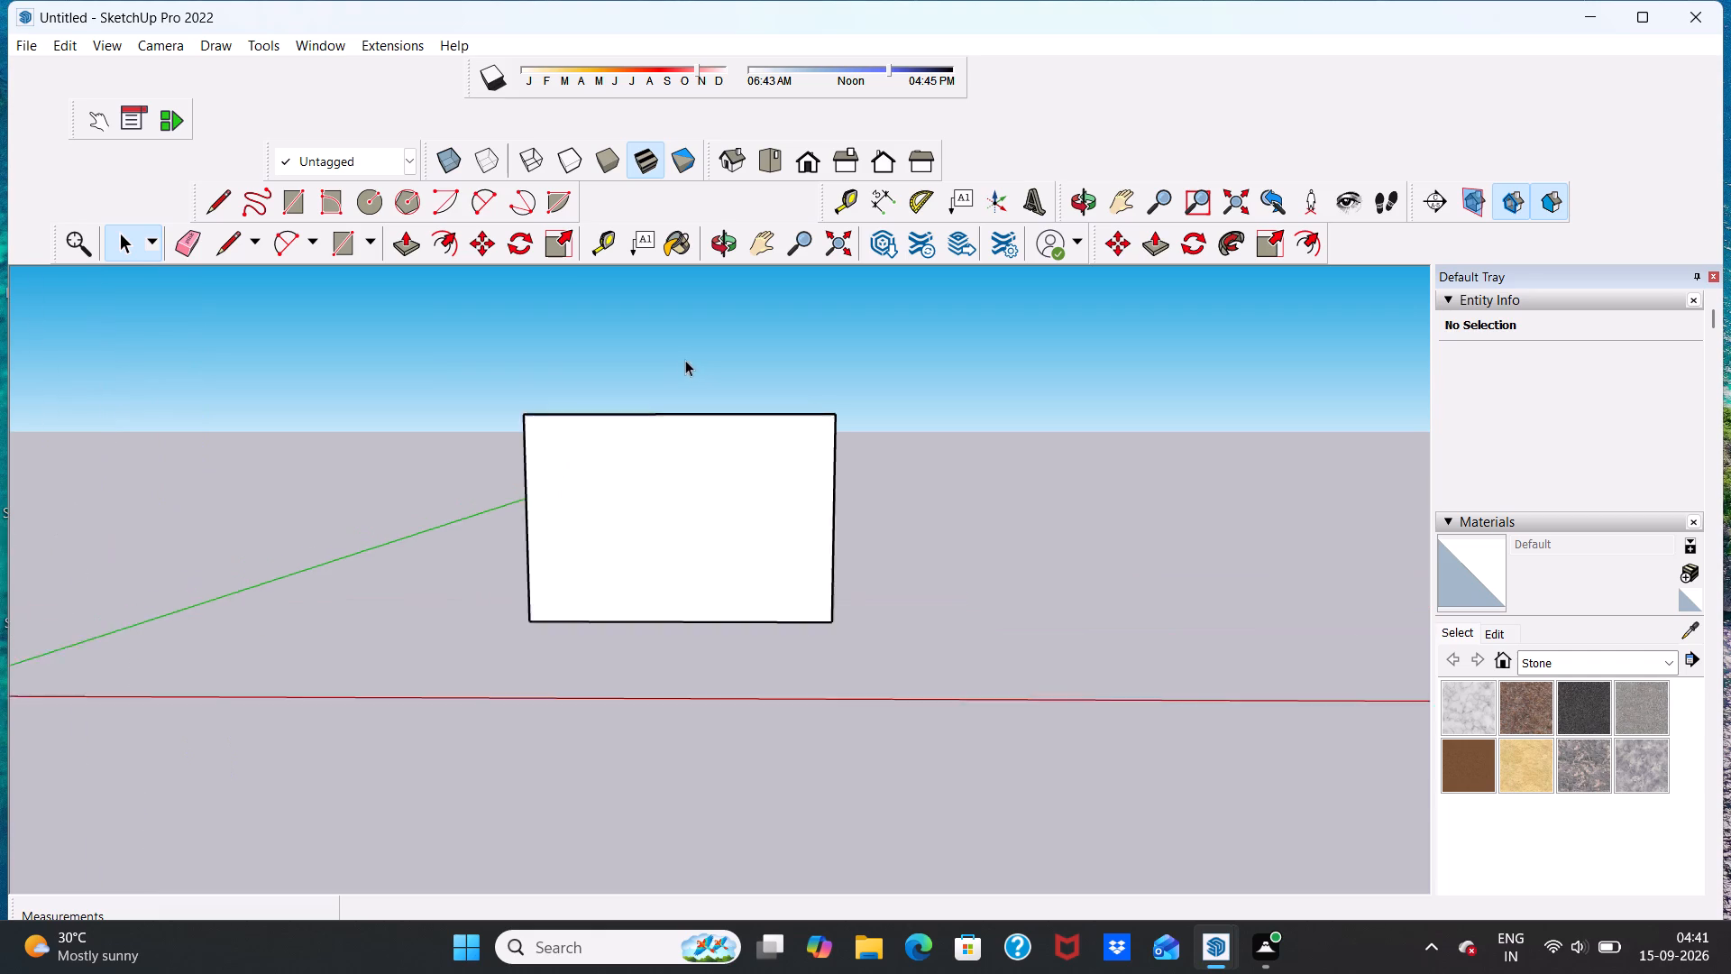
scroll(685, 360, up, 2)
middle_drag(646, 350, 637, 547)
scroll(660, 469, down, 5)
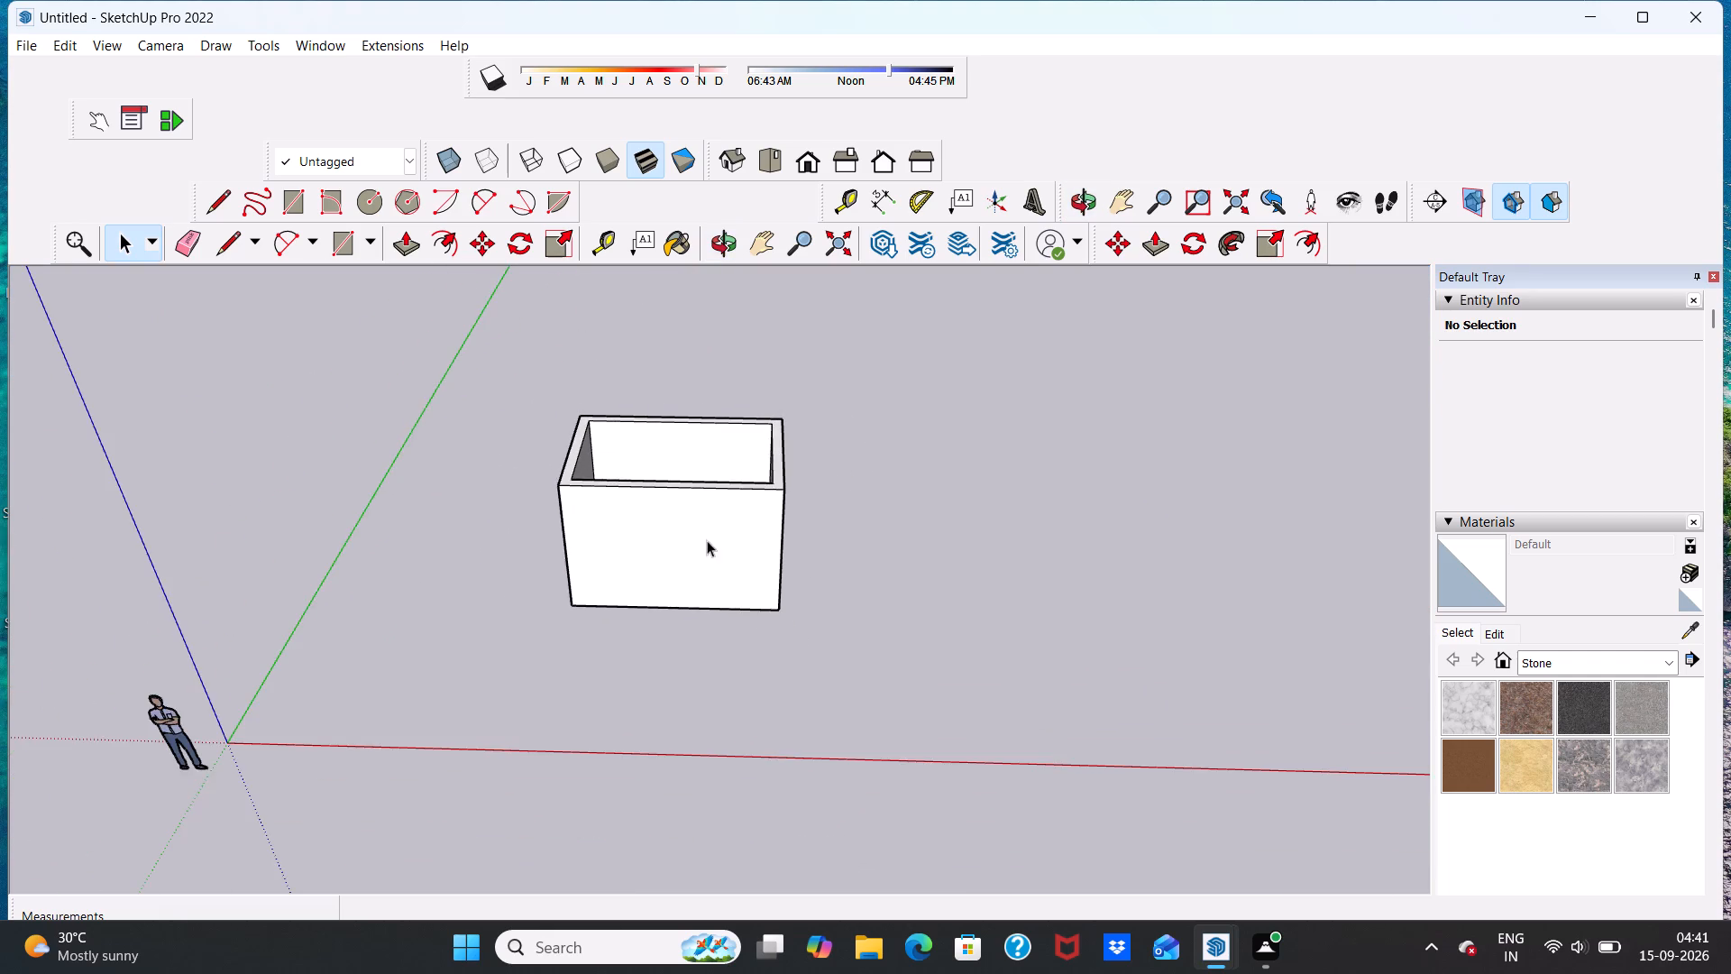
scroll(707, 539, up, 8)
scroll(736, 473, down, 4)
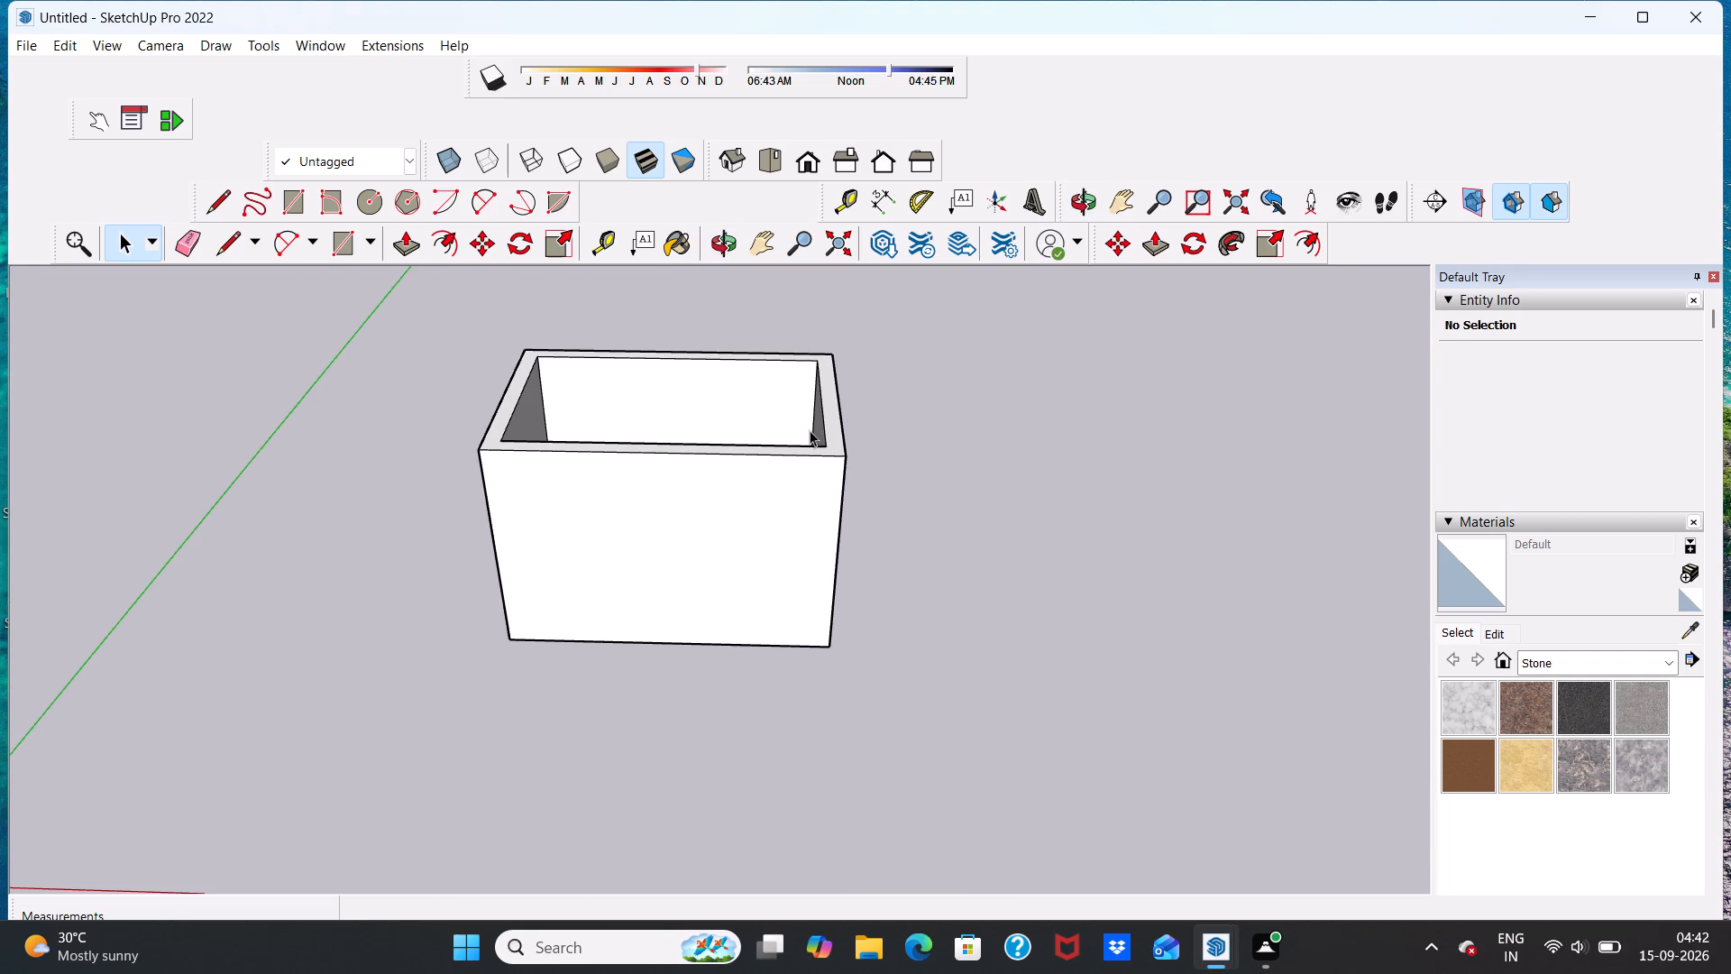
scroll(806, 451, down, 3)
middle_drag(724, 544, 740, 399)
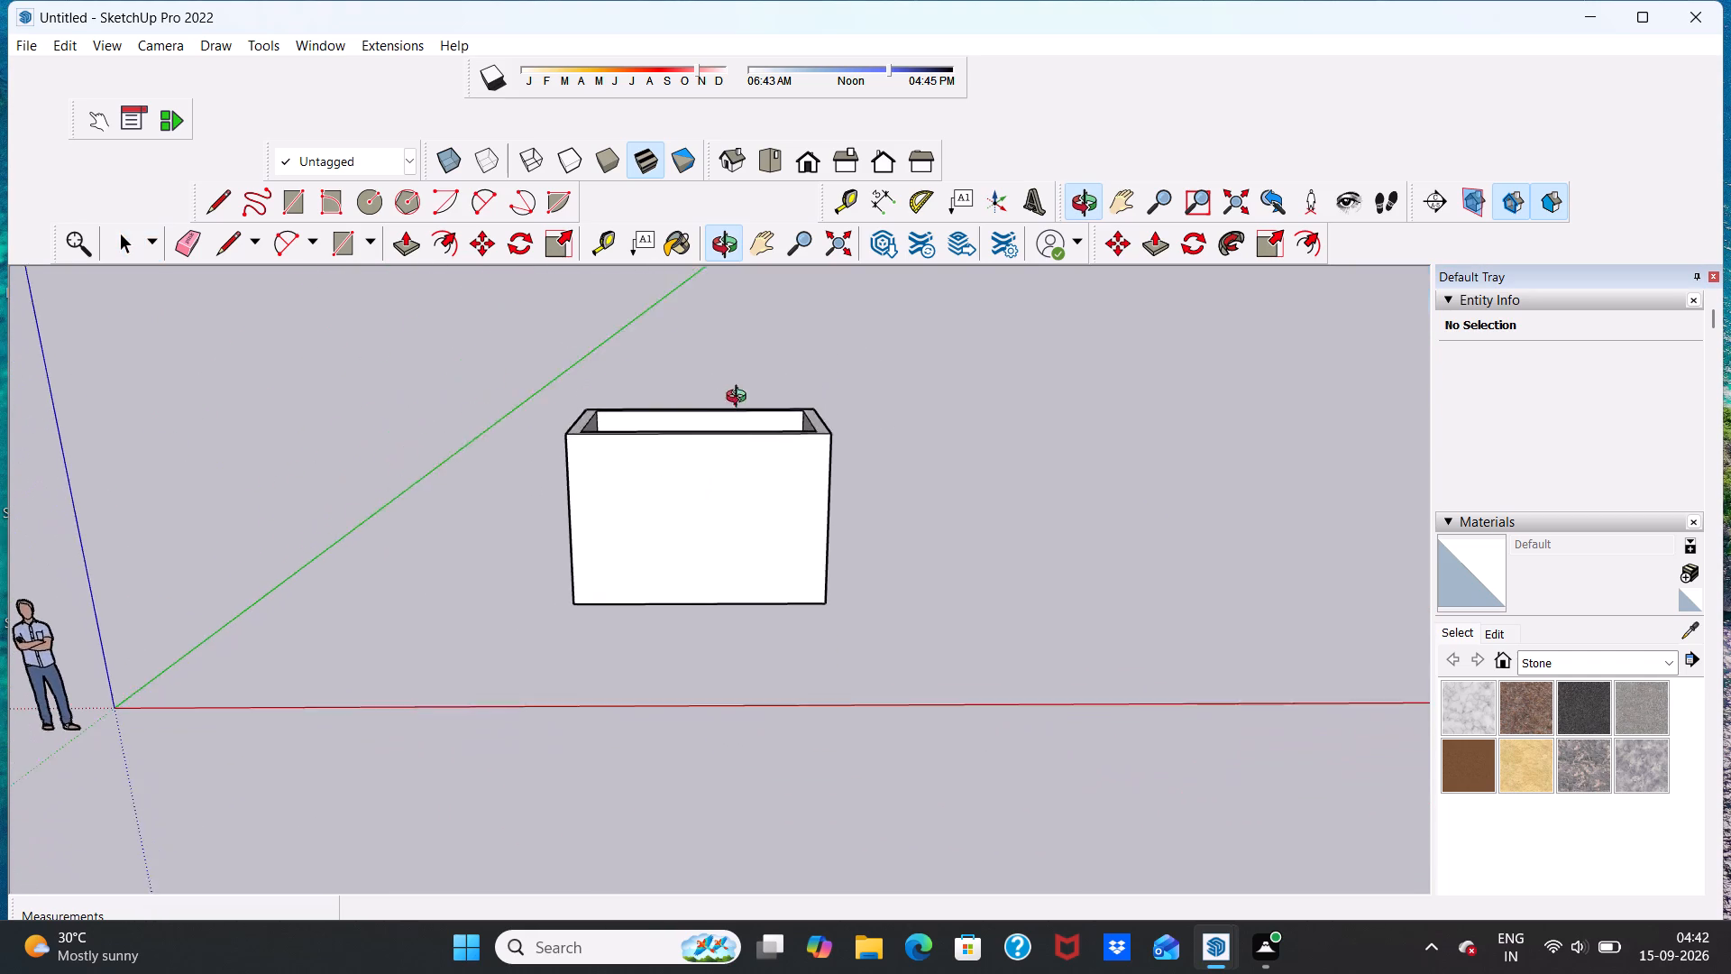
middle_drag(740, 399, 738, 391)
scroll(668, 517, up, 3)
scroll(672, 499, down, 4)
scroll(634, 534, up, 1)
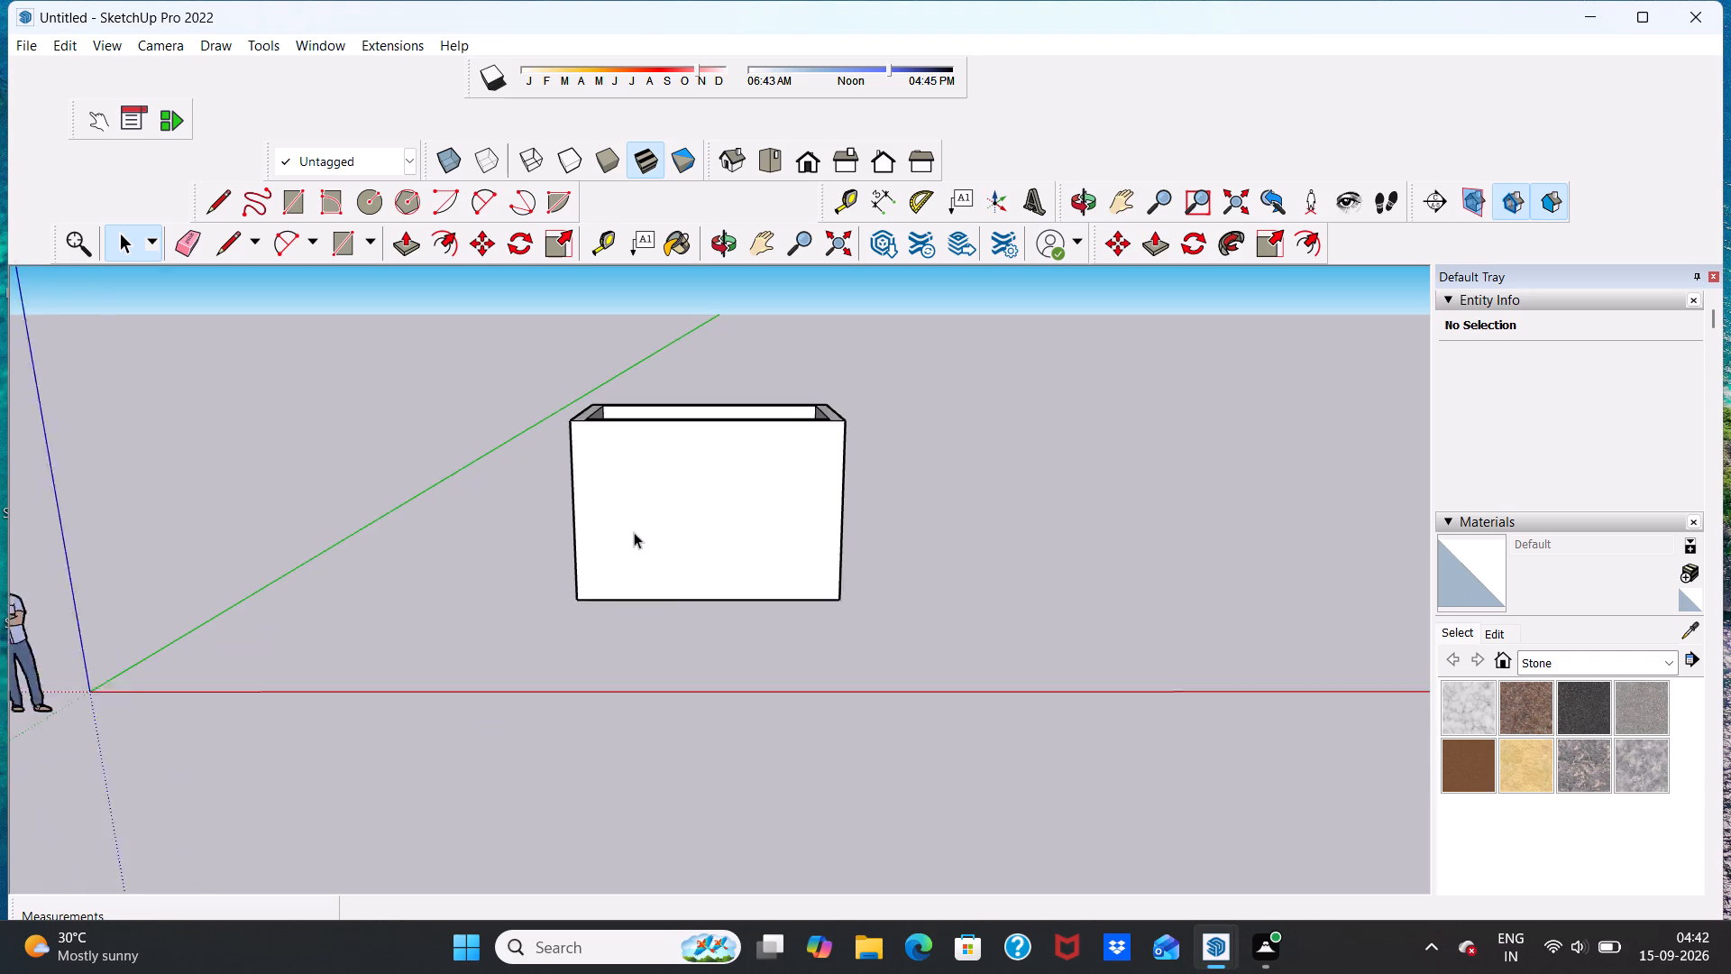
scroll(634, 532, up, 1)
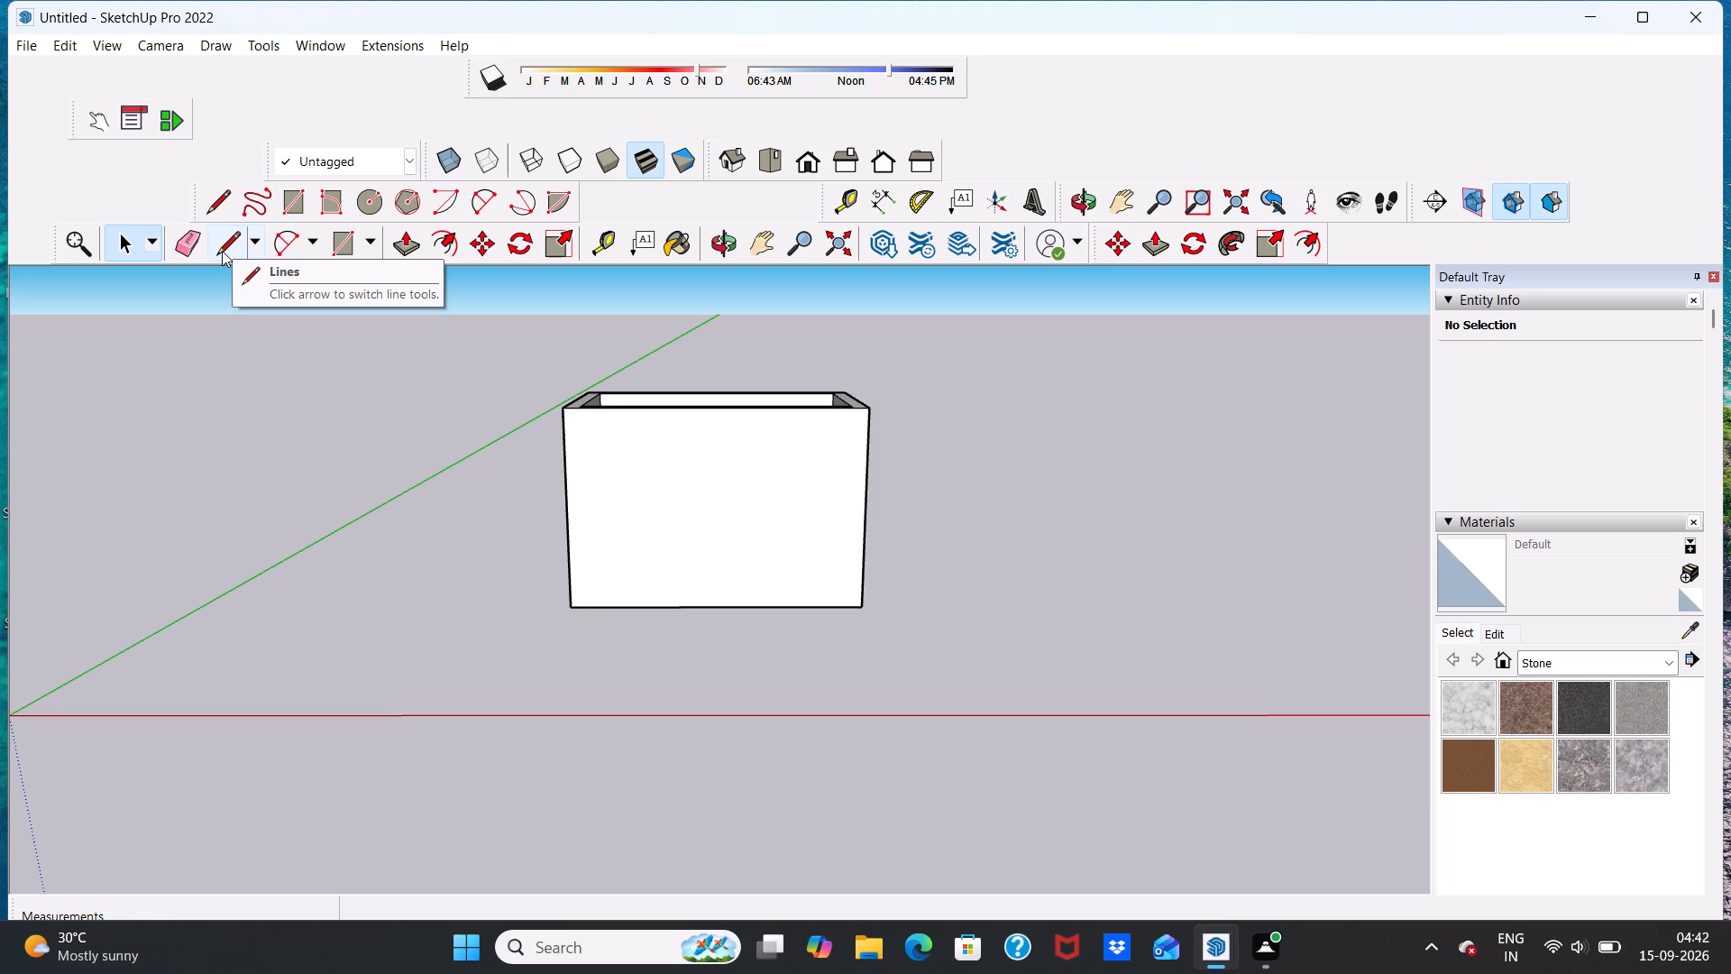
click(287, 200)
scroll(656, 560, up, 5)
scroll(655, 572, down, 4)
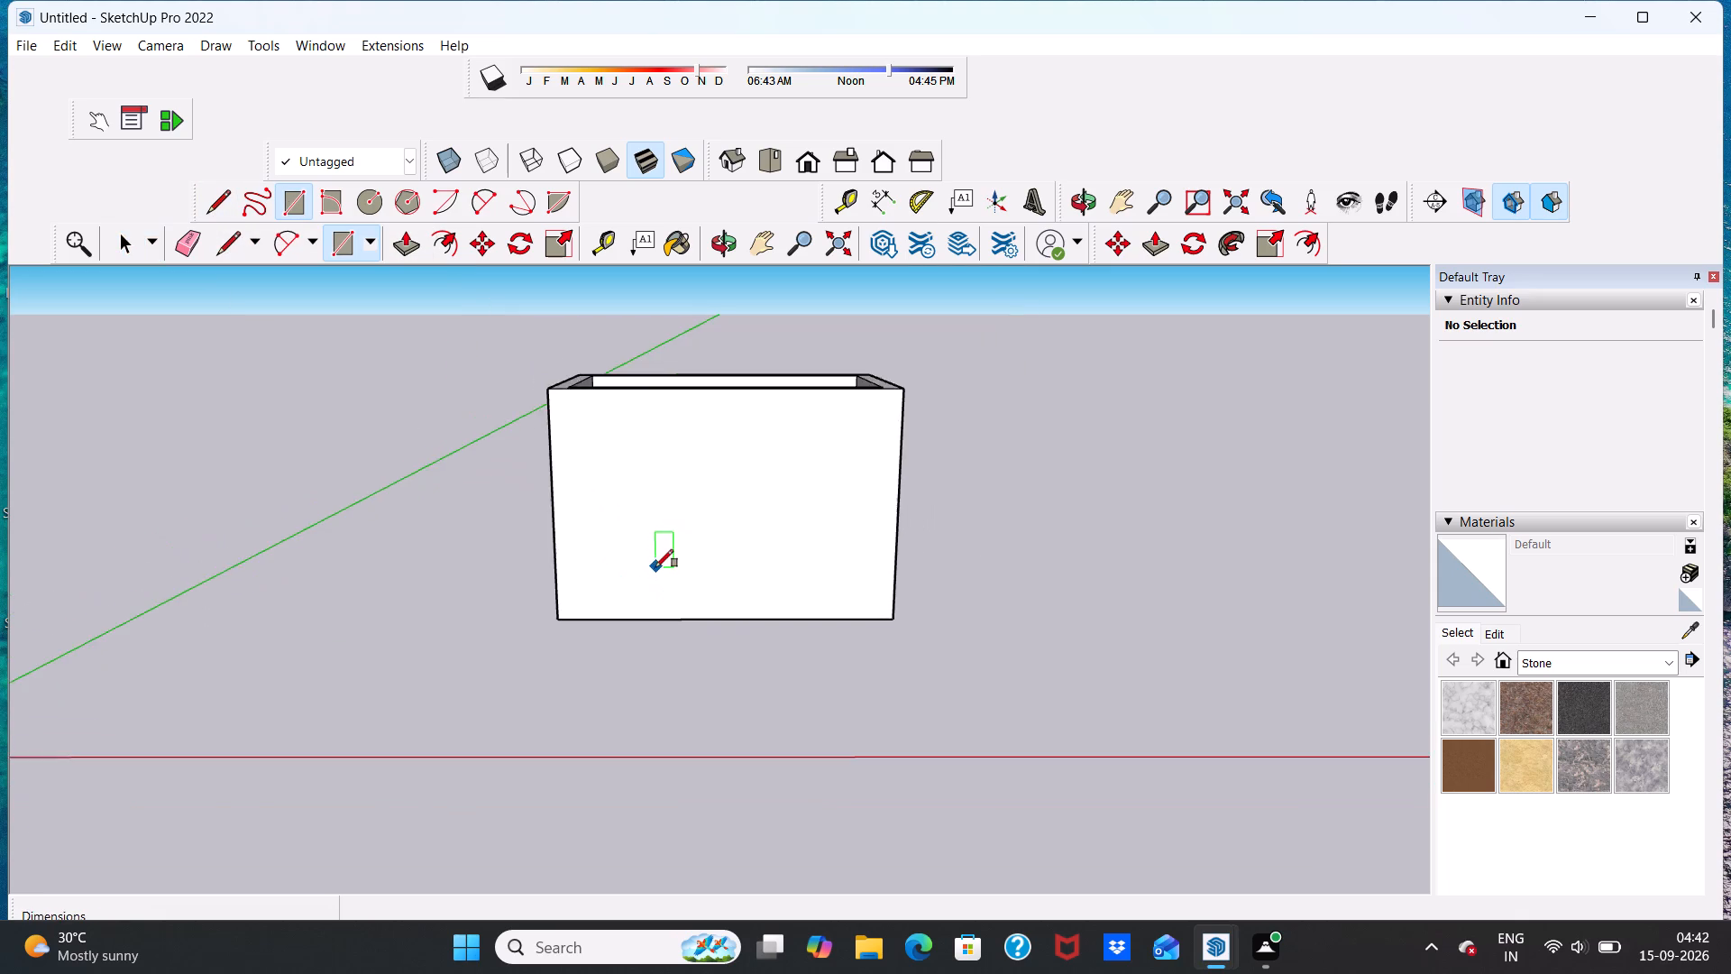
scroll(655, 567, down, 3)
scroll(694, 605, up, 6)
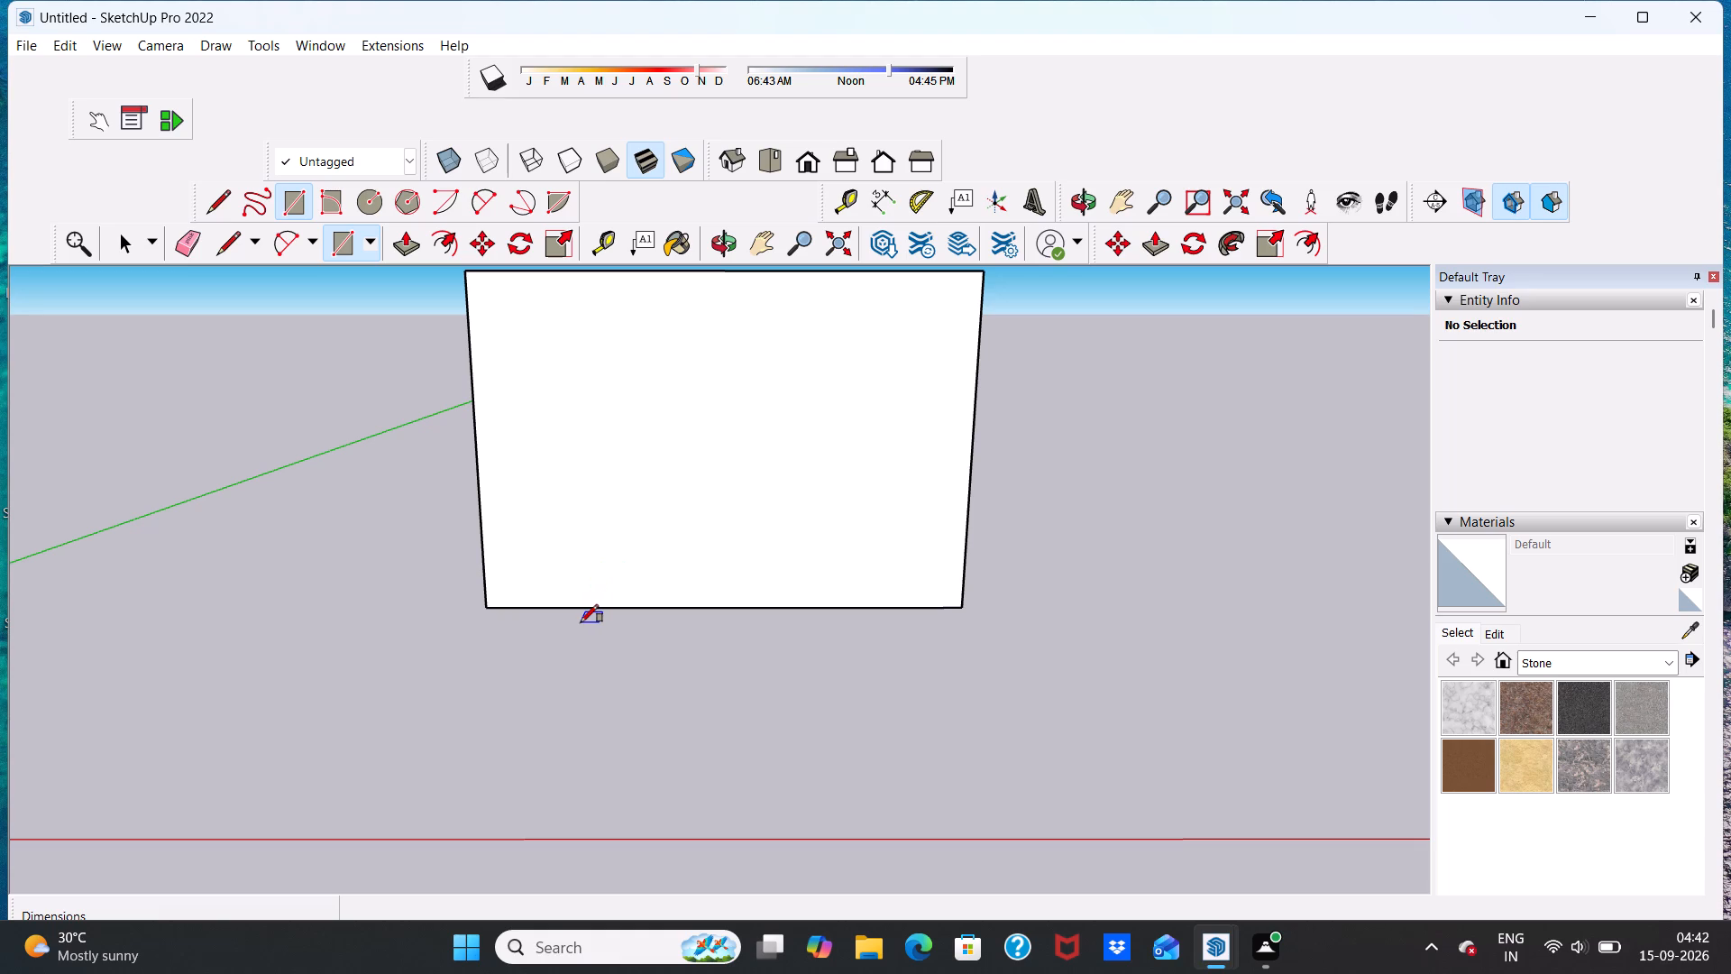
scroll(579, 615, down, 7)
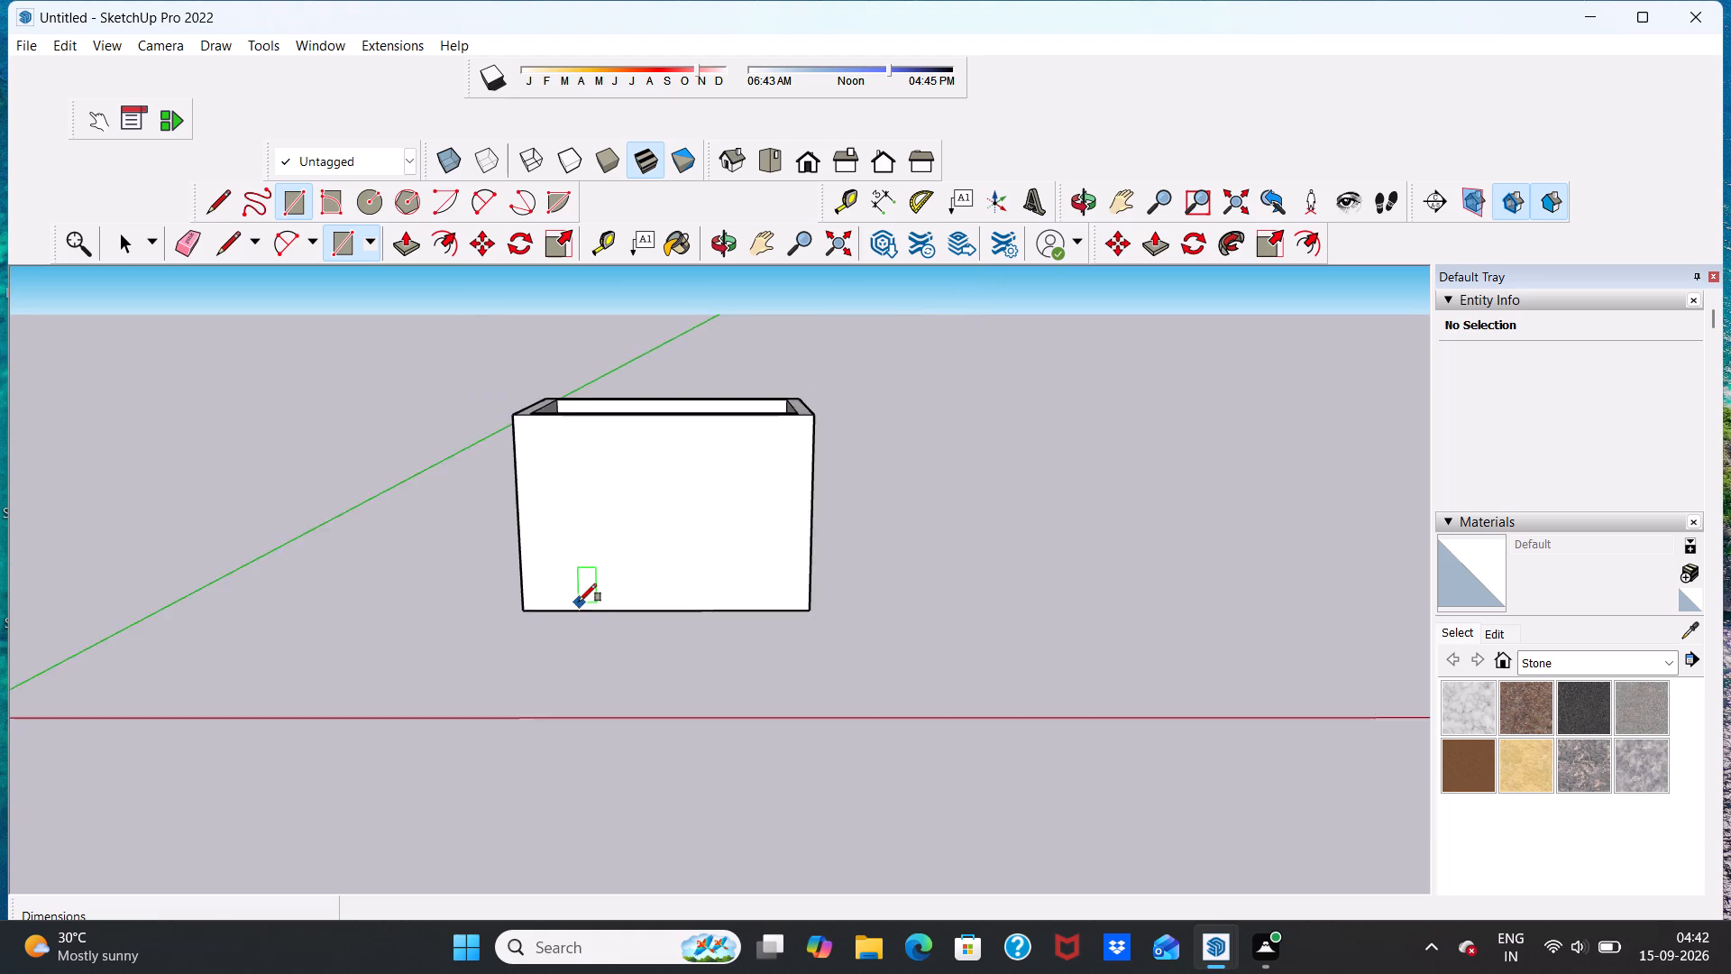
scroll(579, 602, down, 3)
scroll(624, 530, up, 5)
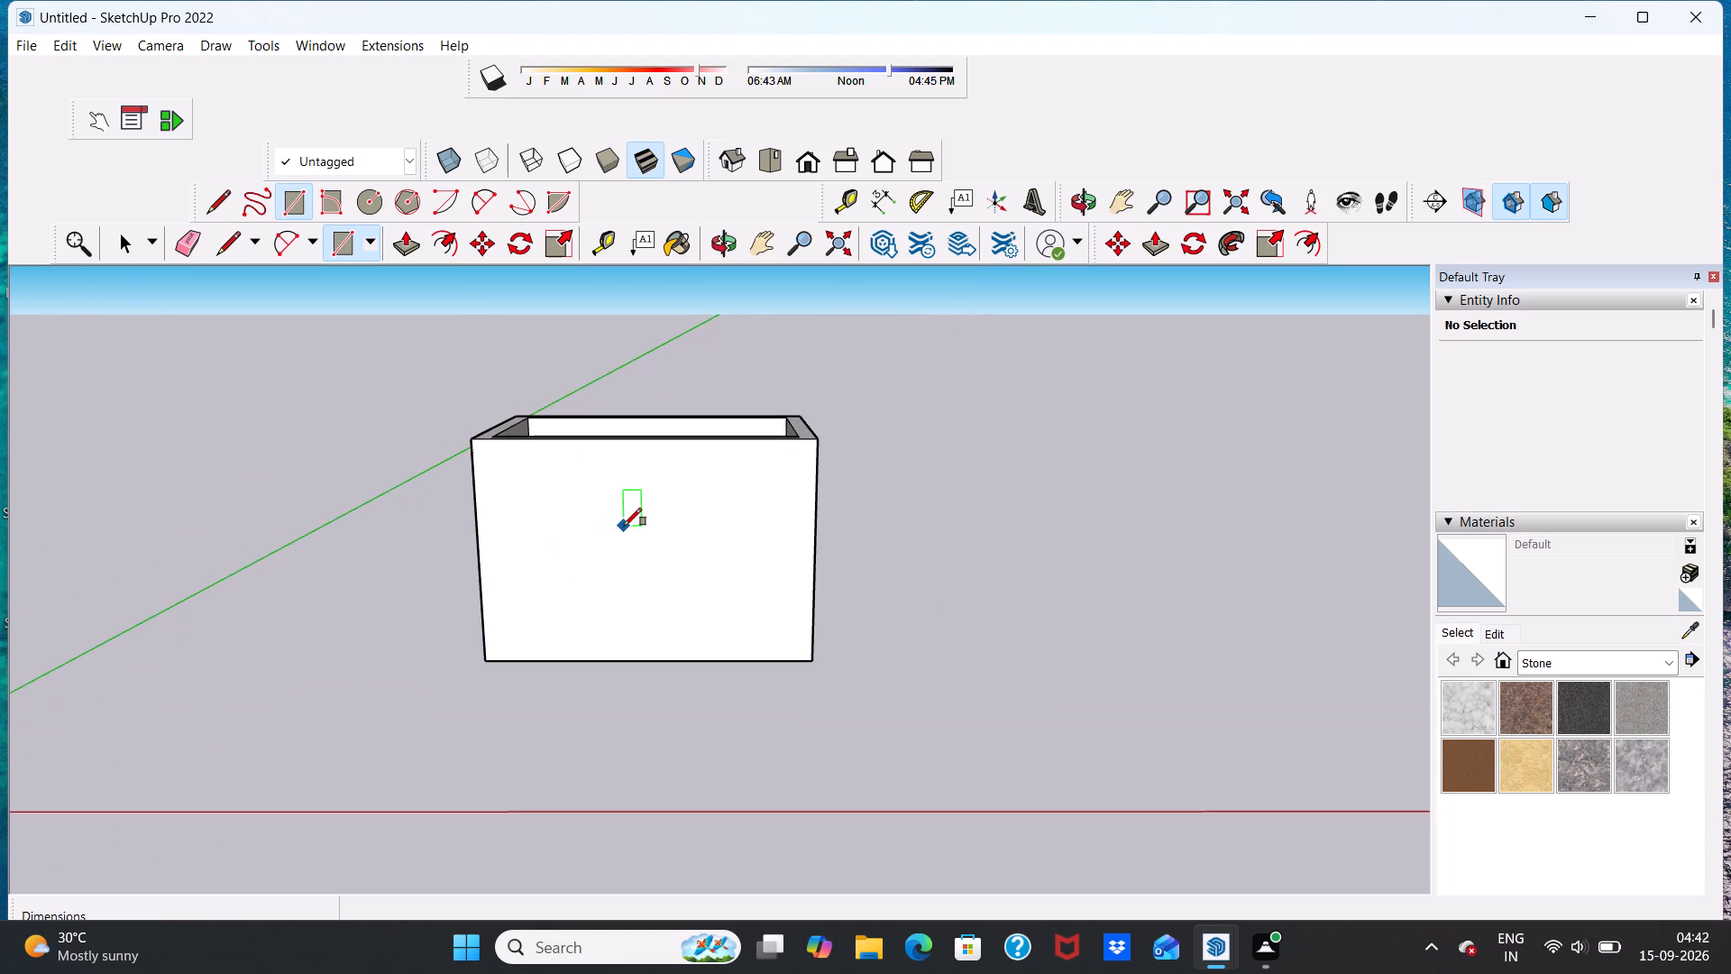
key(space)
Examine the enclosure's interior, floor and wall tops from above.
scroll(756, 414, down, 6)
scroll(672, 484, up, 1)
middle_drag(673, 477, 612, 763)
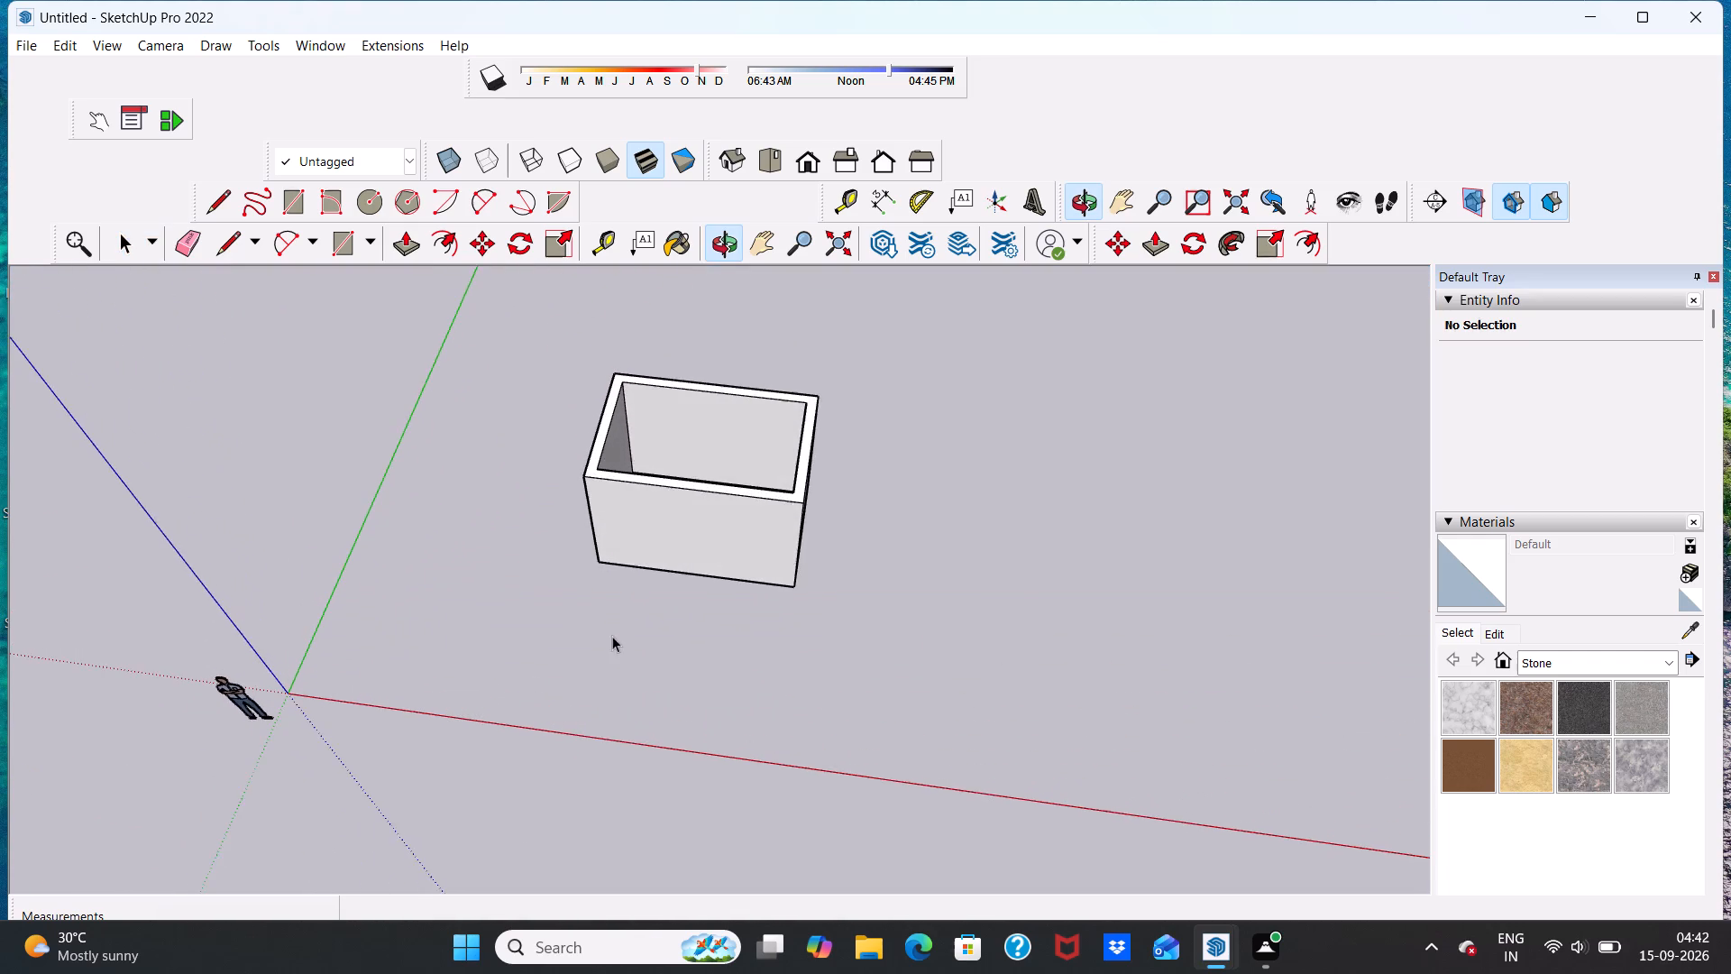
middle_drag(617, 498, 701, 487)
scroll(728, 503, up, 2)
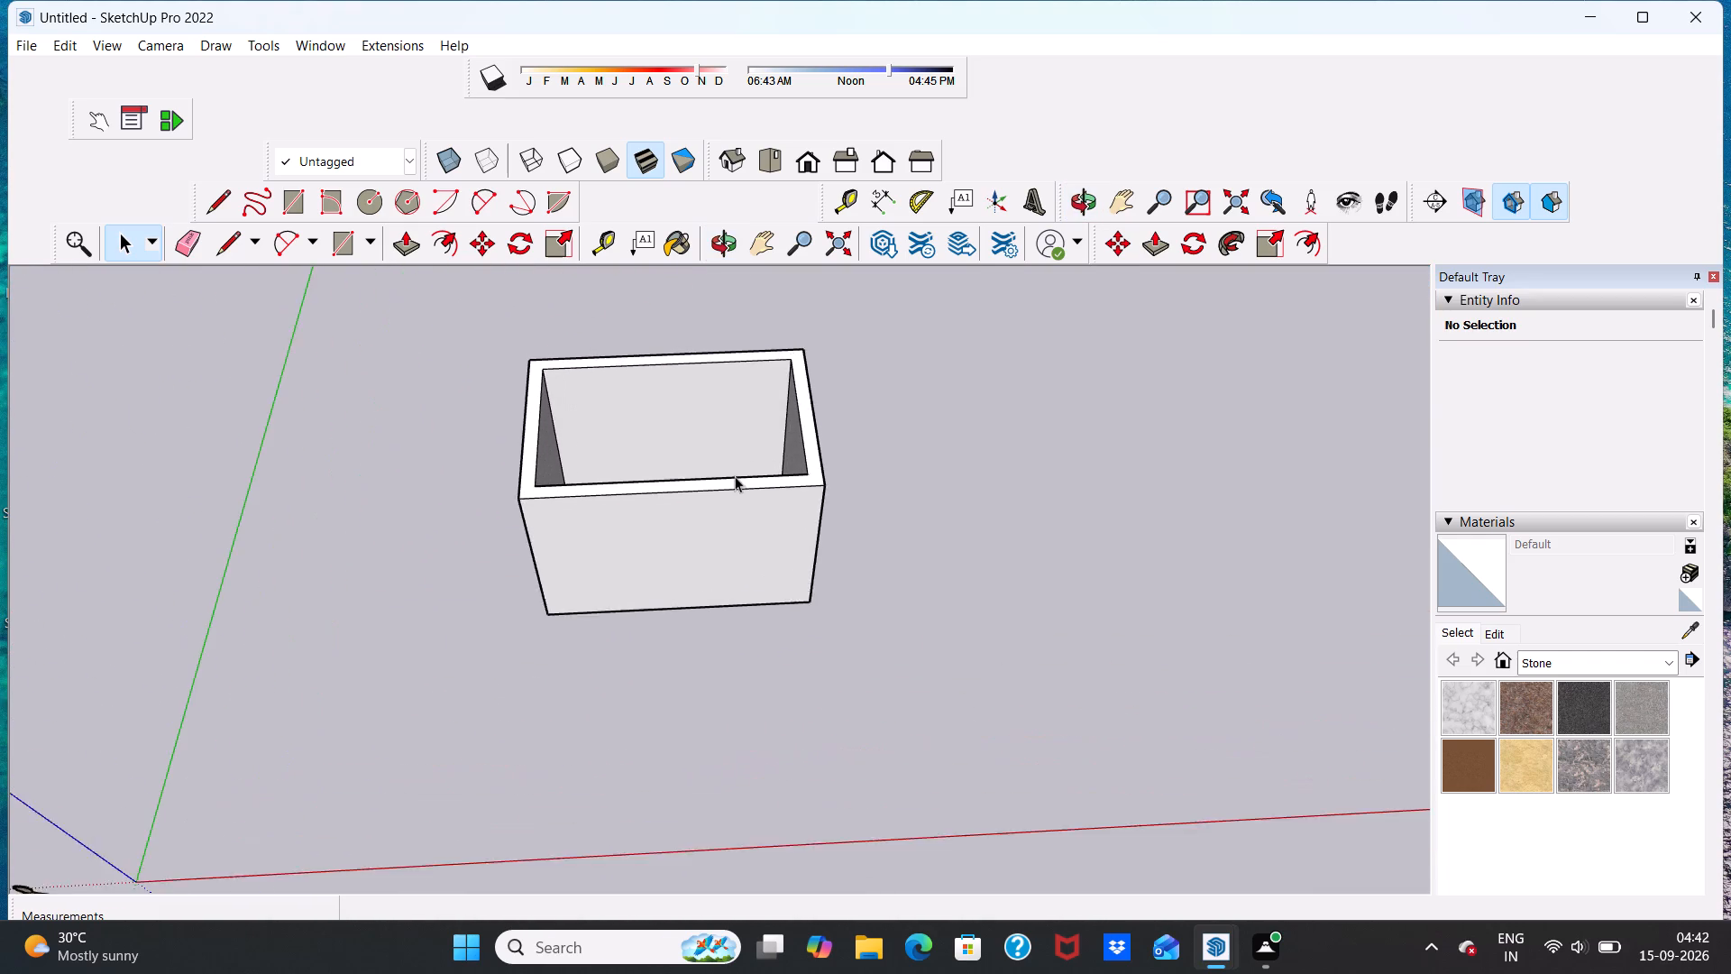
scroll(735, 476, up, 3)
scroll(735, 485, down, 10)
scroll(709, 455, up, 6)
middle_drag(726, 466, 708, 664)
scroll(659, 515, up, 5)
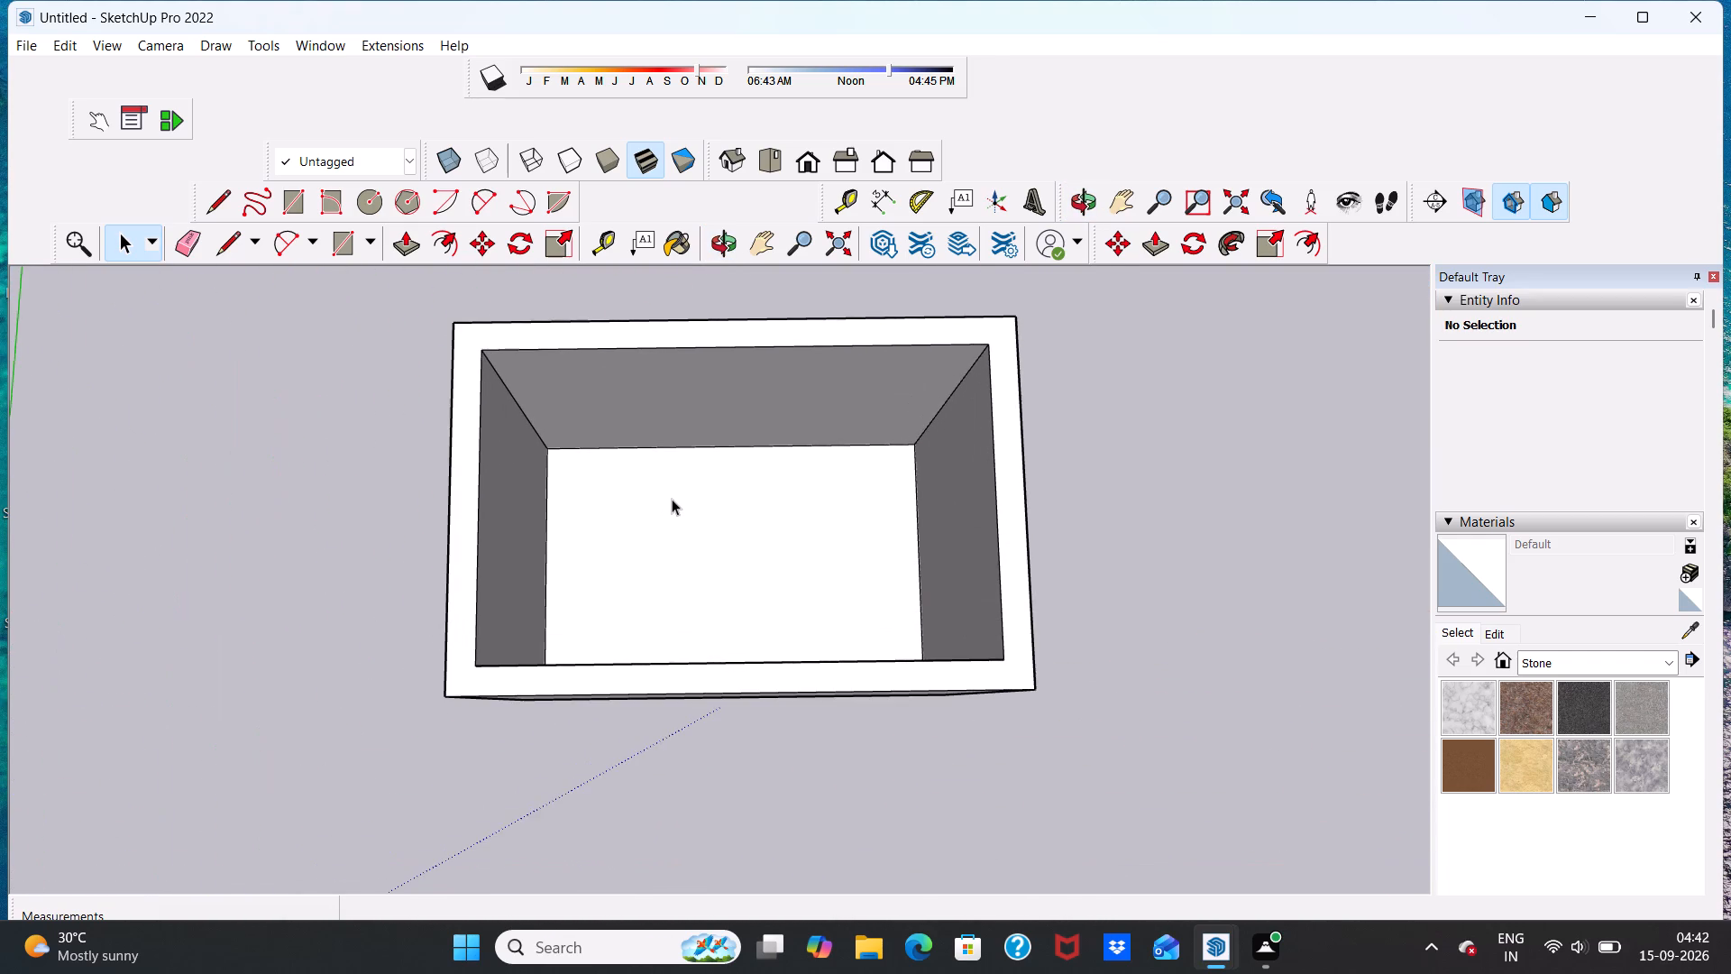
scroll(679, 497, down, 5)
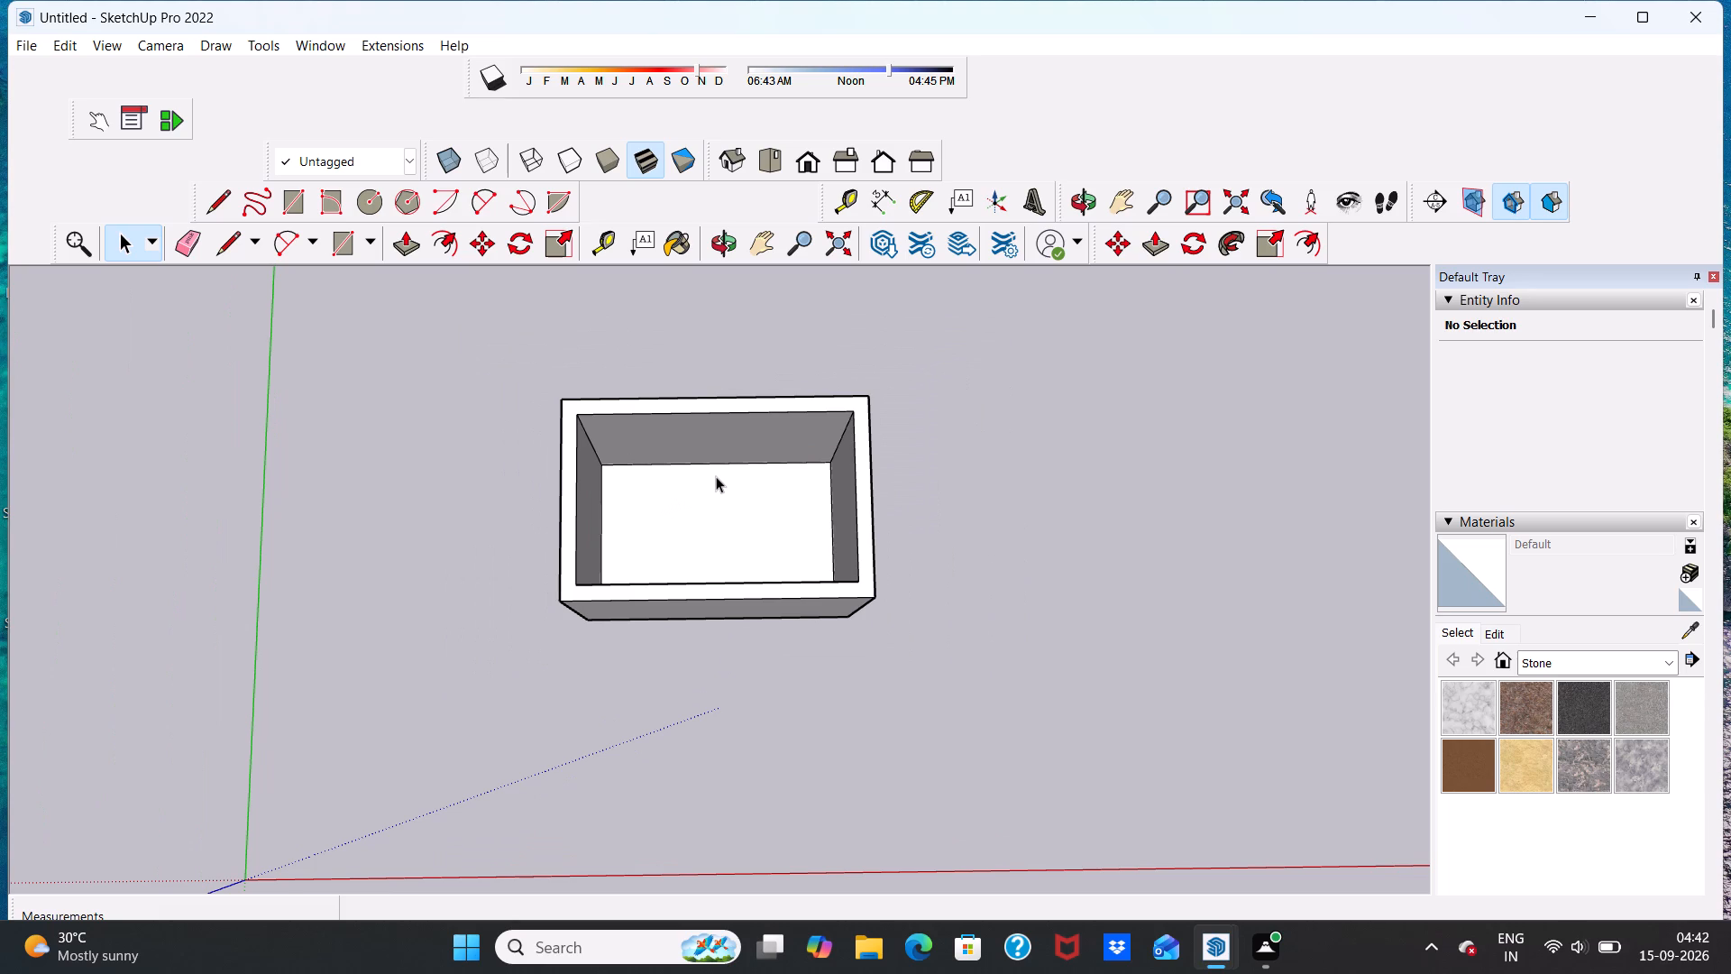
Undo the 10' wall extrusion and the 9" inward offset of the floor rectangle.
key(ctrl+z)
key(ctrl+z)
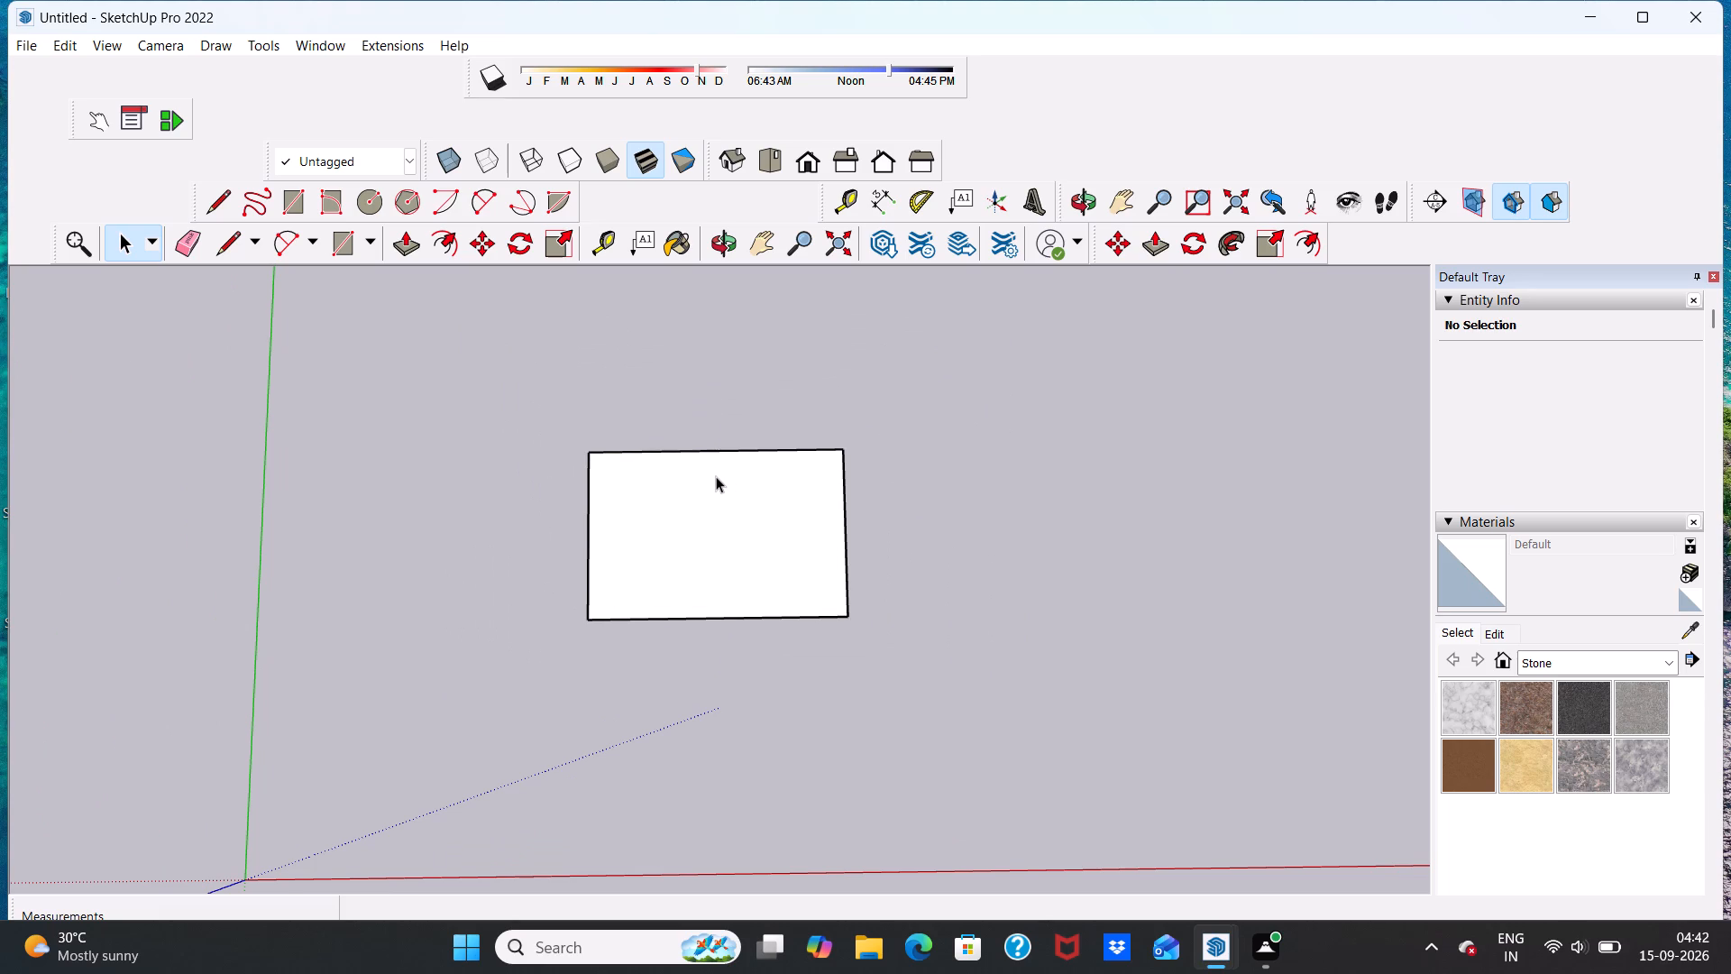
Draw a second rectangle about 14' 9" by 8' 8" on the ground, adjoining the full far edge of the existing one.
scroll(717, 477, up, 1)
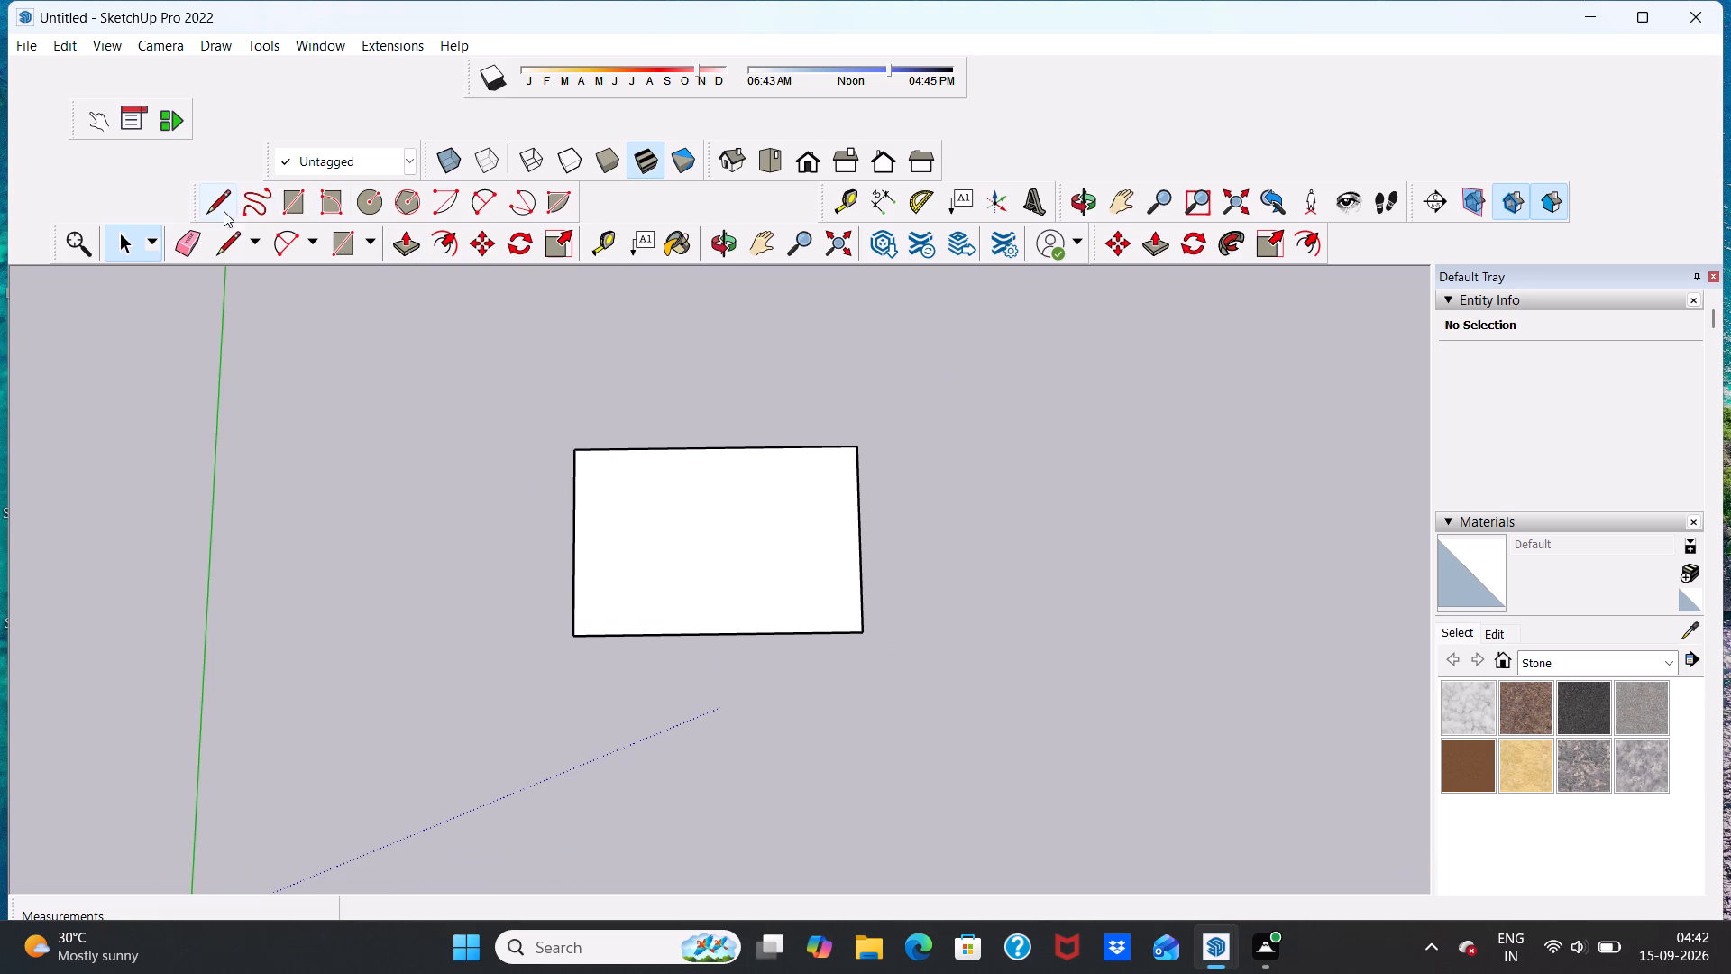
click(288, 196)
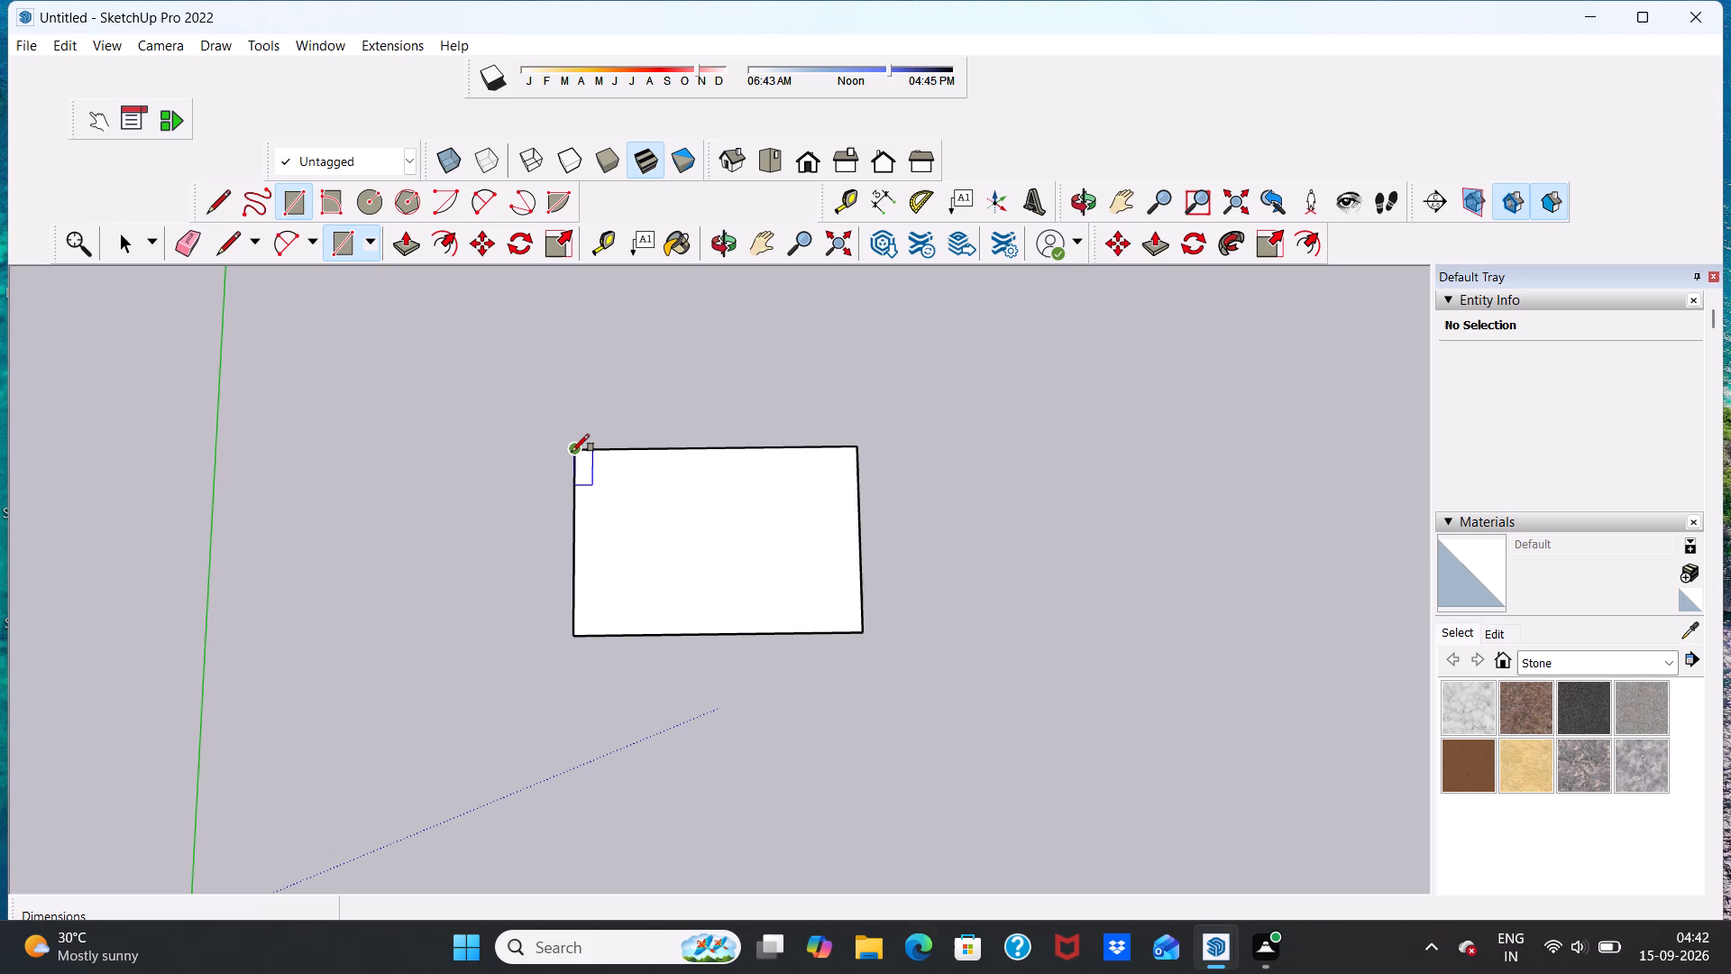
click(572, 452)
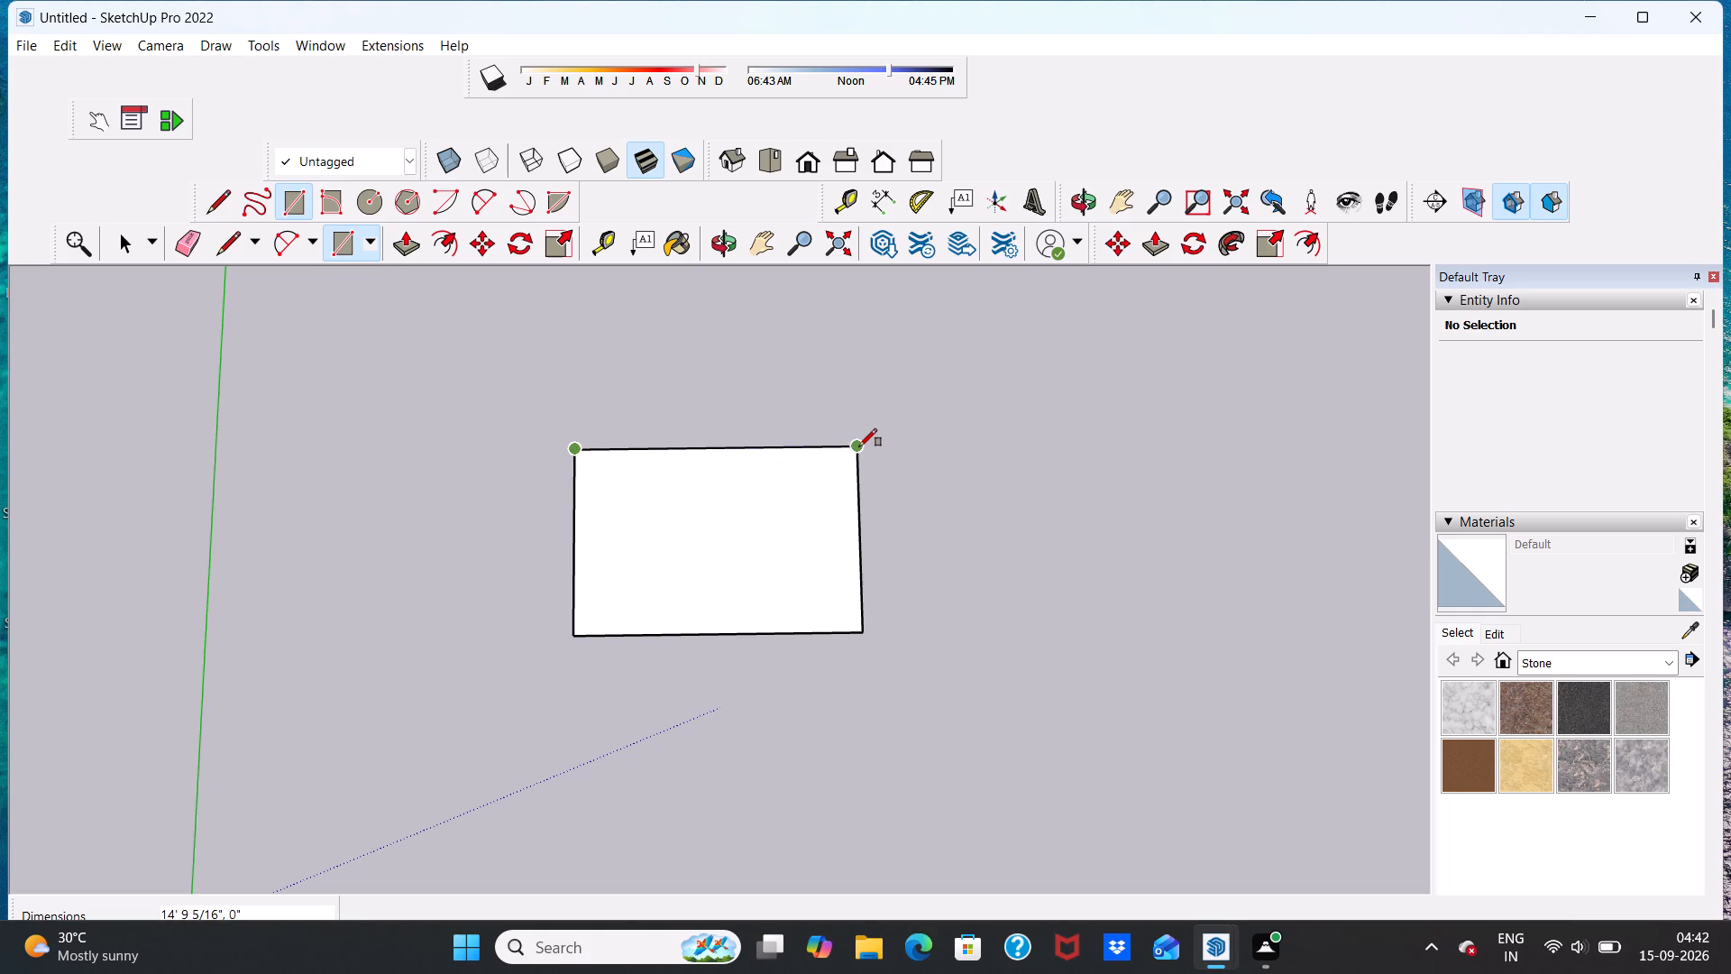
click(859, 446)
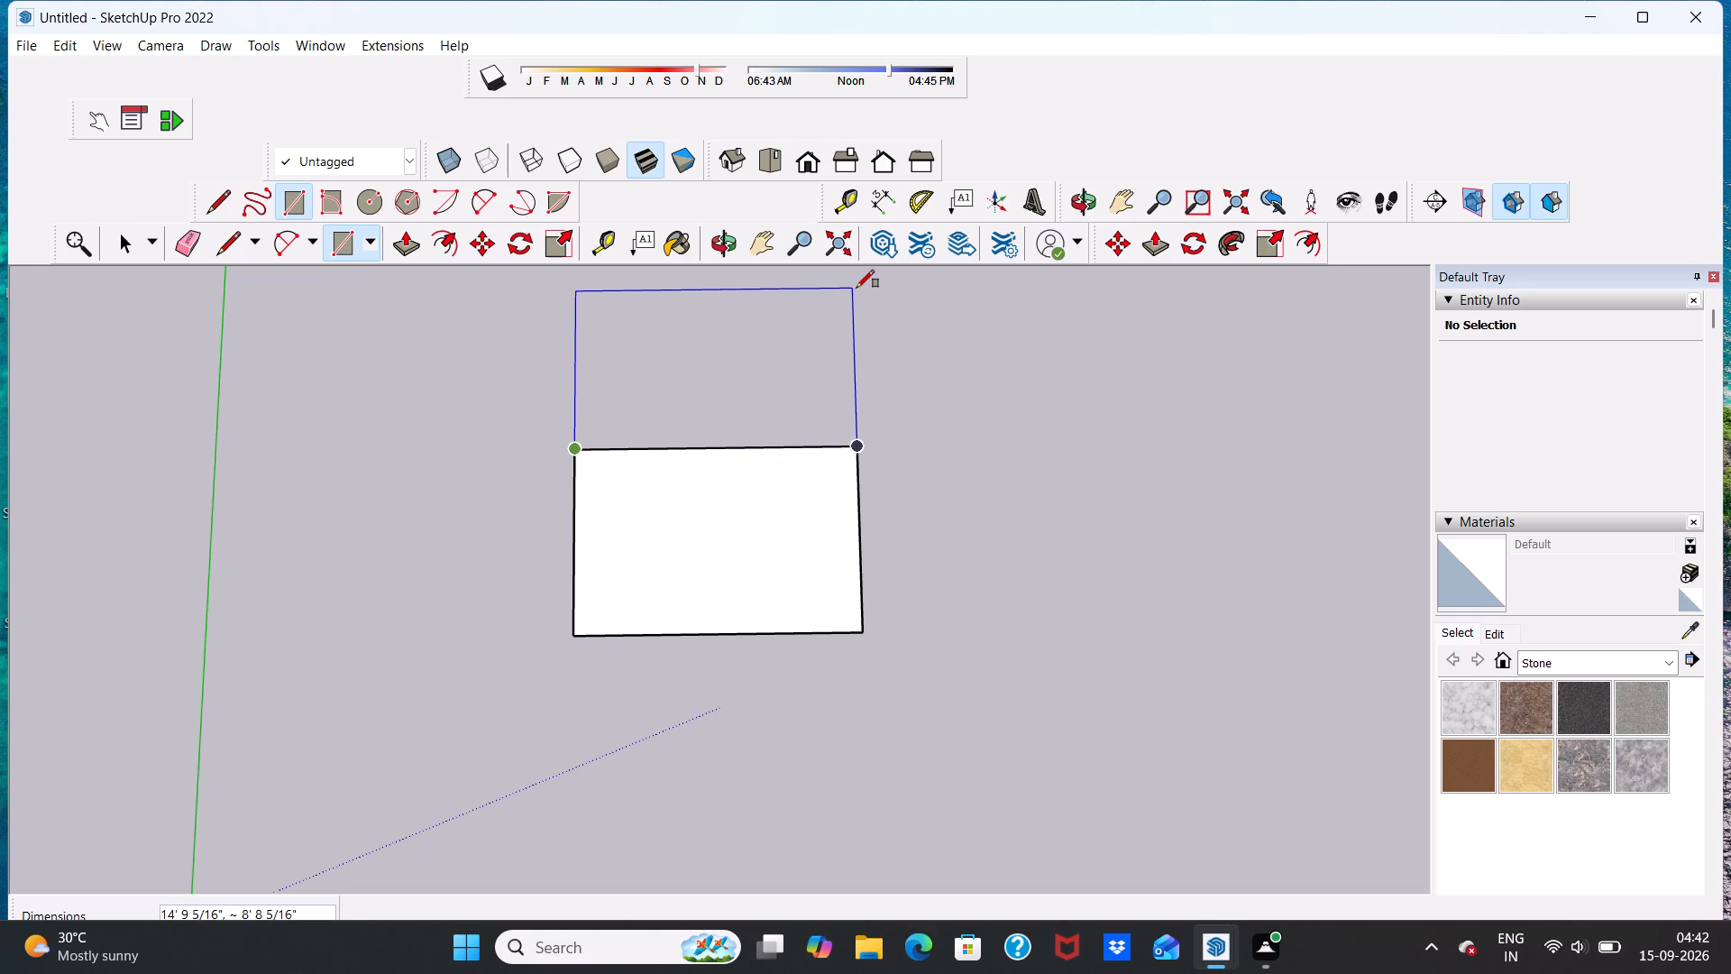
click(856, 288)
Erase the shared edge between the two adjoining rectangles to merge them into one floor face.
scroll(941, 451, up, 2)
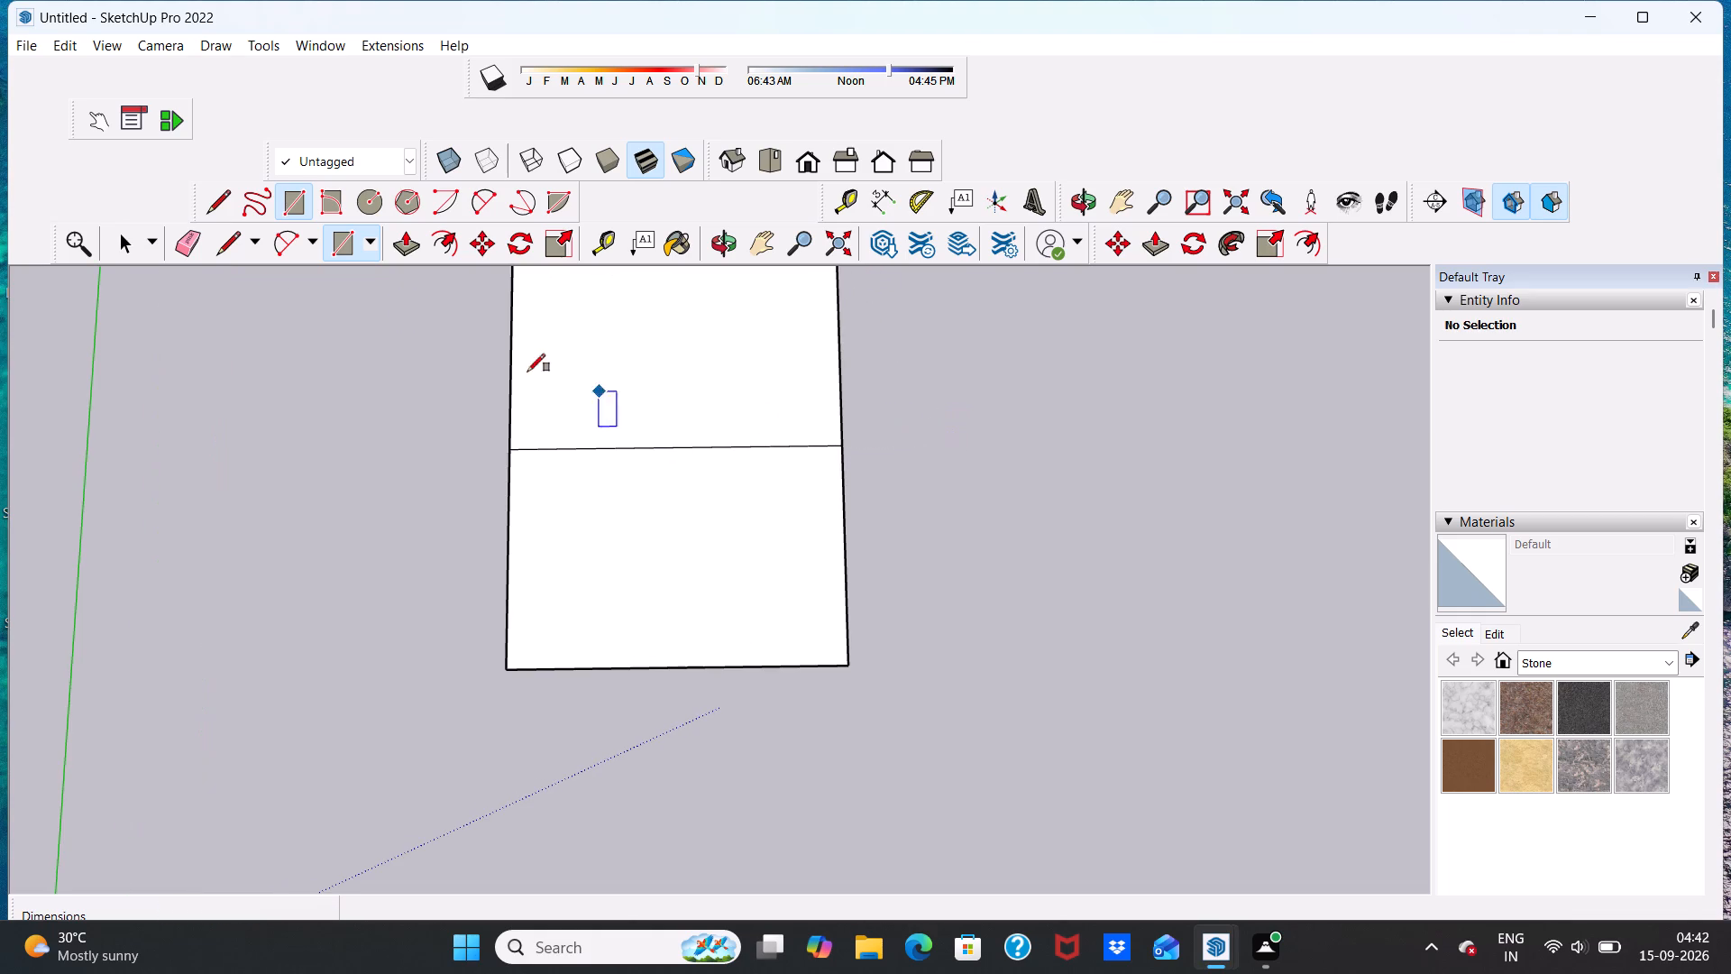
click(194, 246)
scroll(572, 348, up, 6)
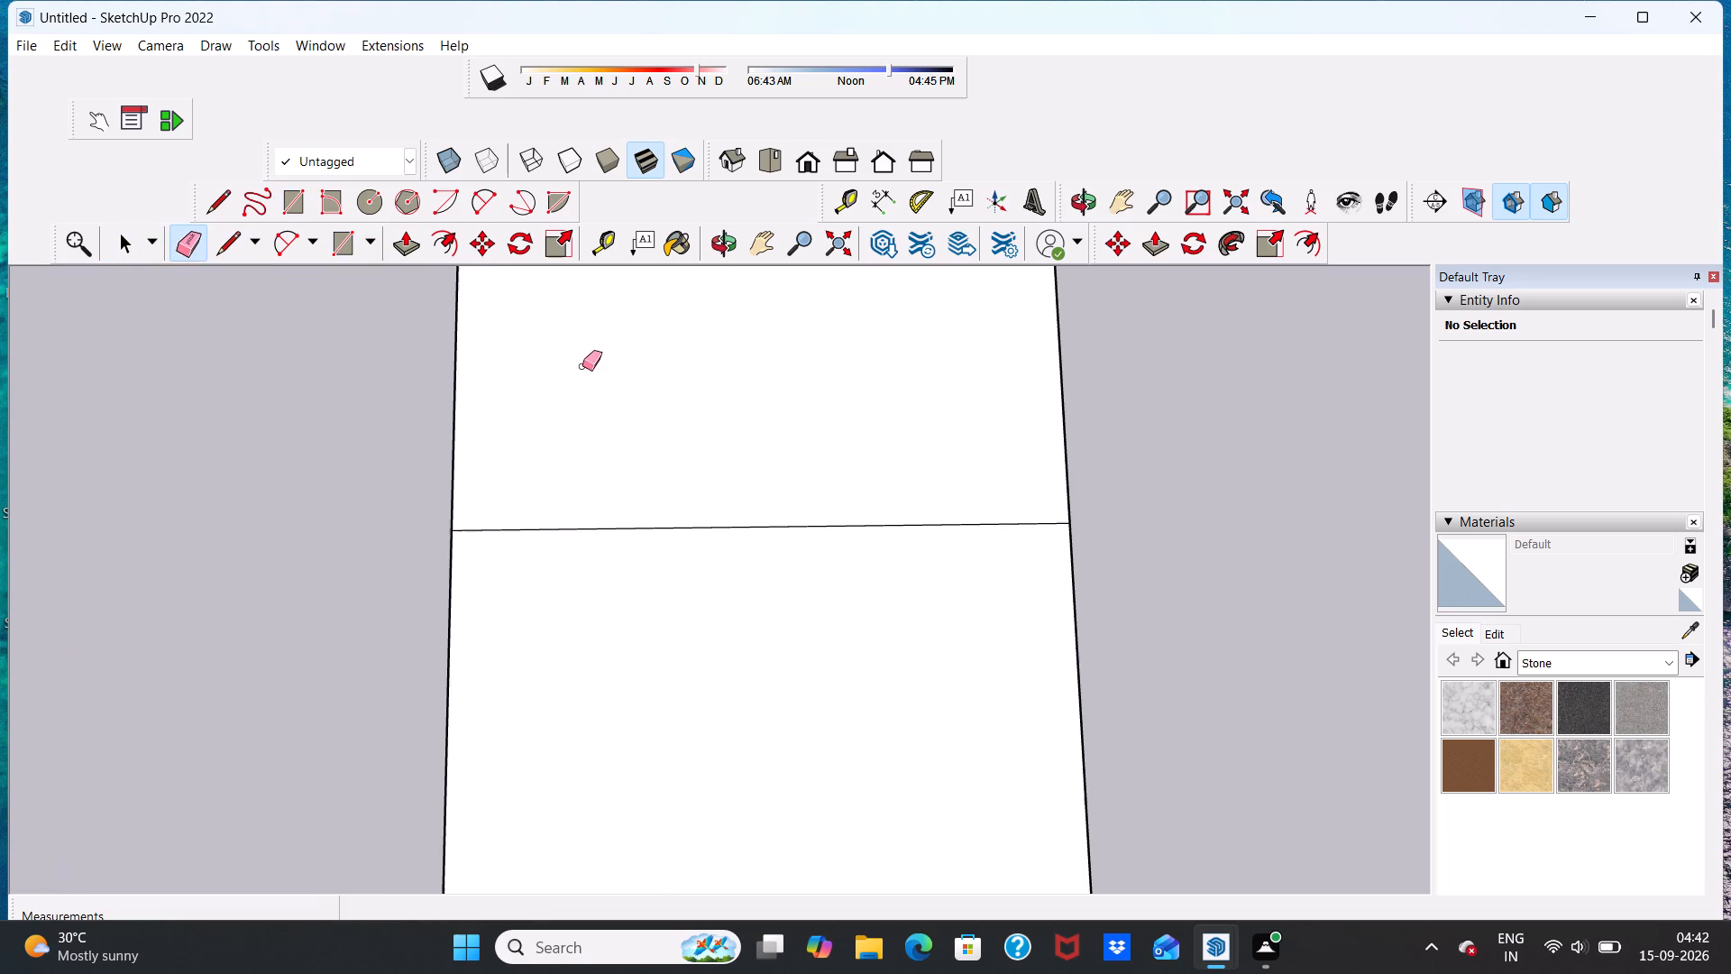
click(572, 528)
Offset the merged rectangle's outline inward by 9" to form the wall thickness.
scroll(599, 511, down, 10)
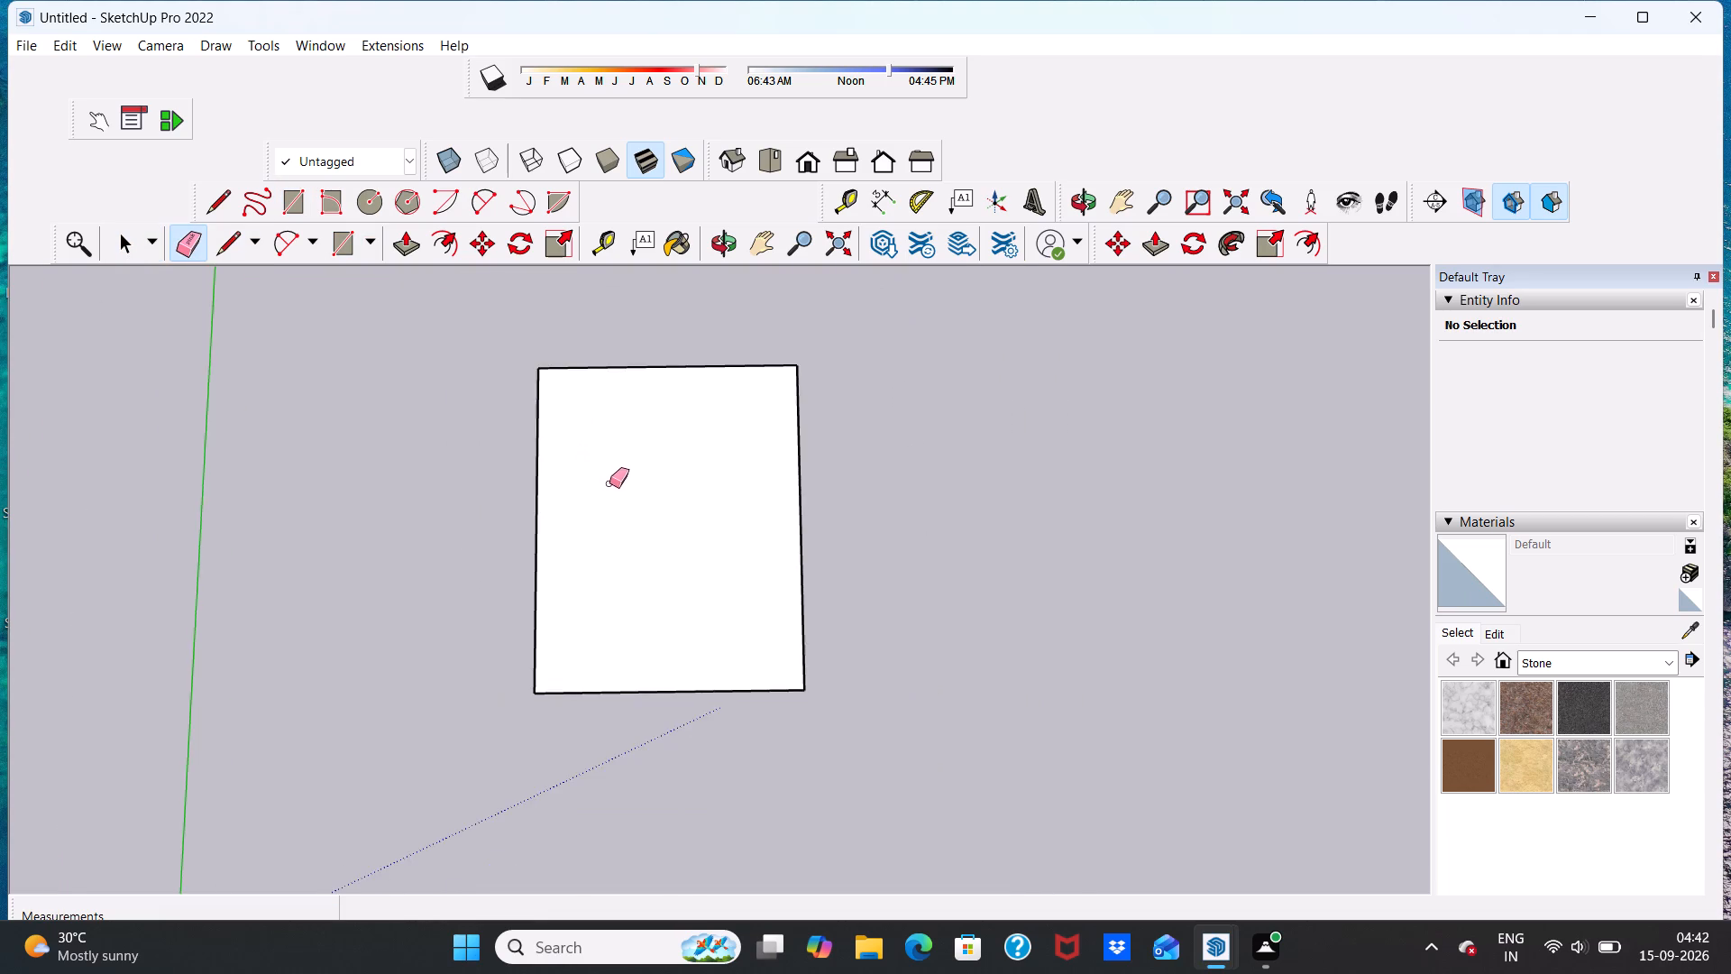
scroll(609, 483, down, 4)
scroll(612, 549, up, 7)
scroll(668, 474, down, 7)
scroll(652, 623, up, 4)
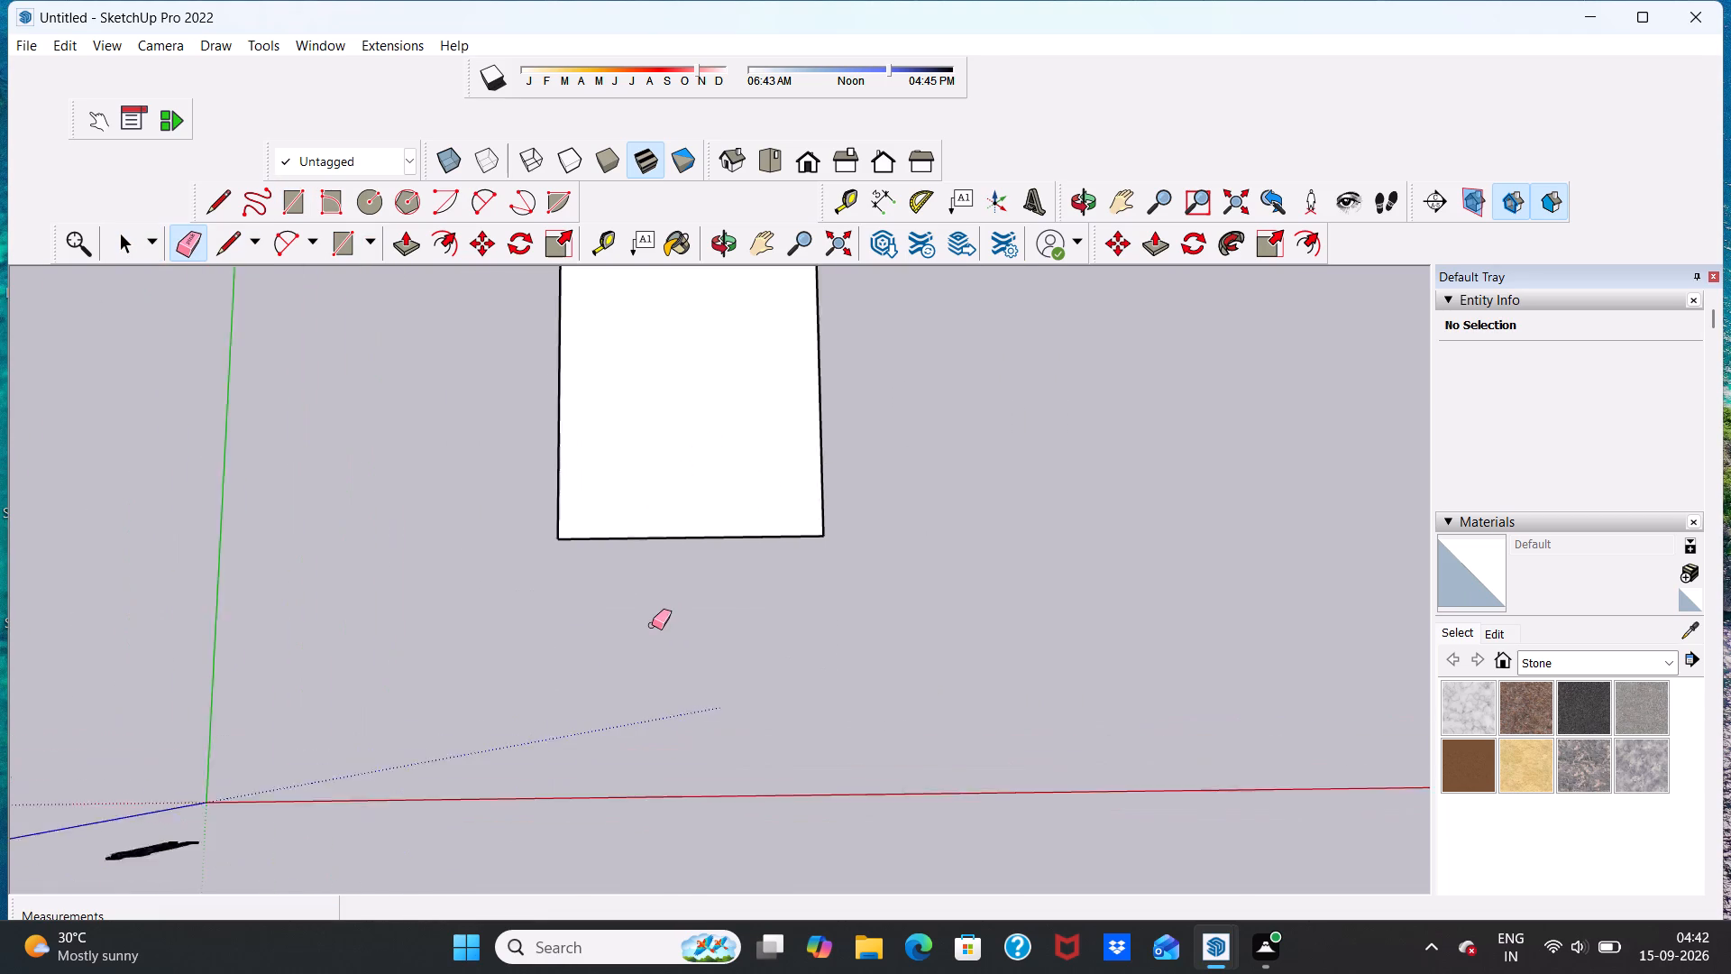
scroll(652, 625, up, 3)
scroll(652, 630, down, 8)
scroll(643, 463, up, 8)
scroll(645, 467, down, 5)
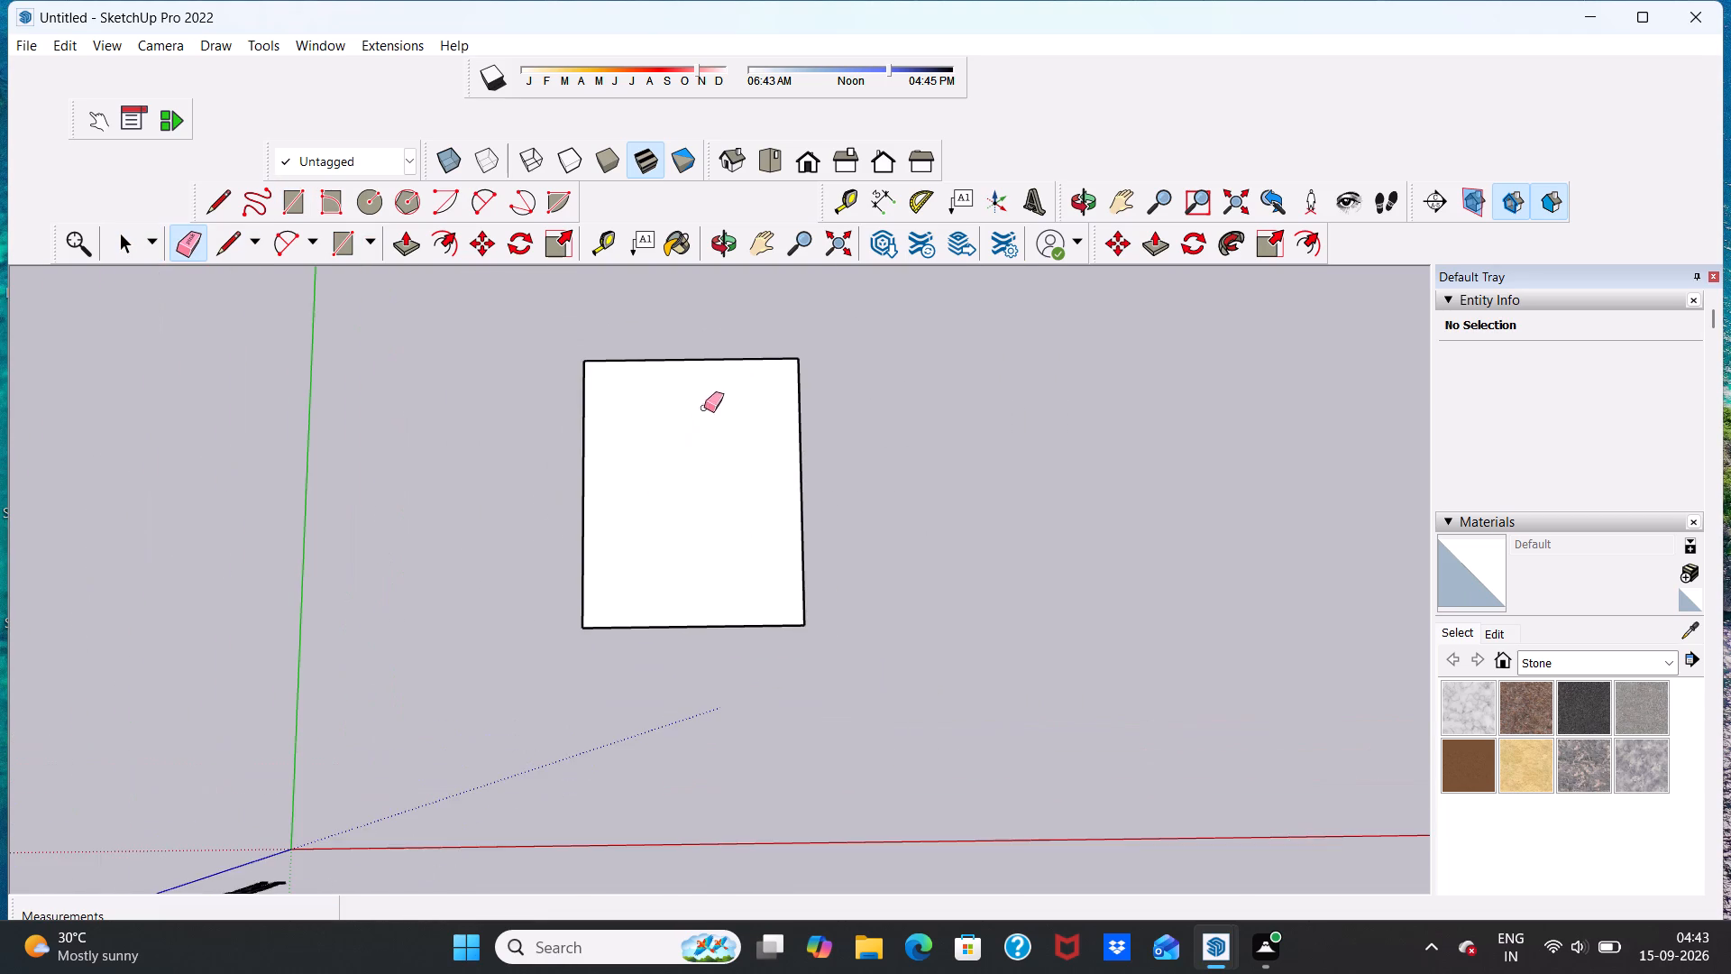
scroll(647, 504, up, 3)
scroll(683, 453, down, 5)
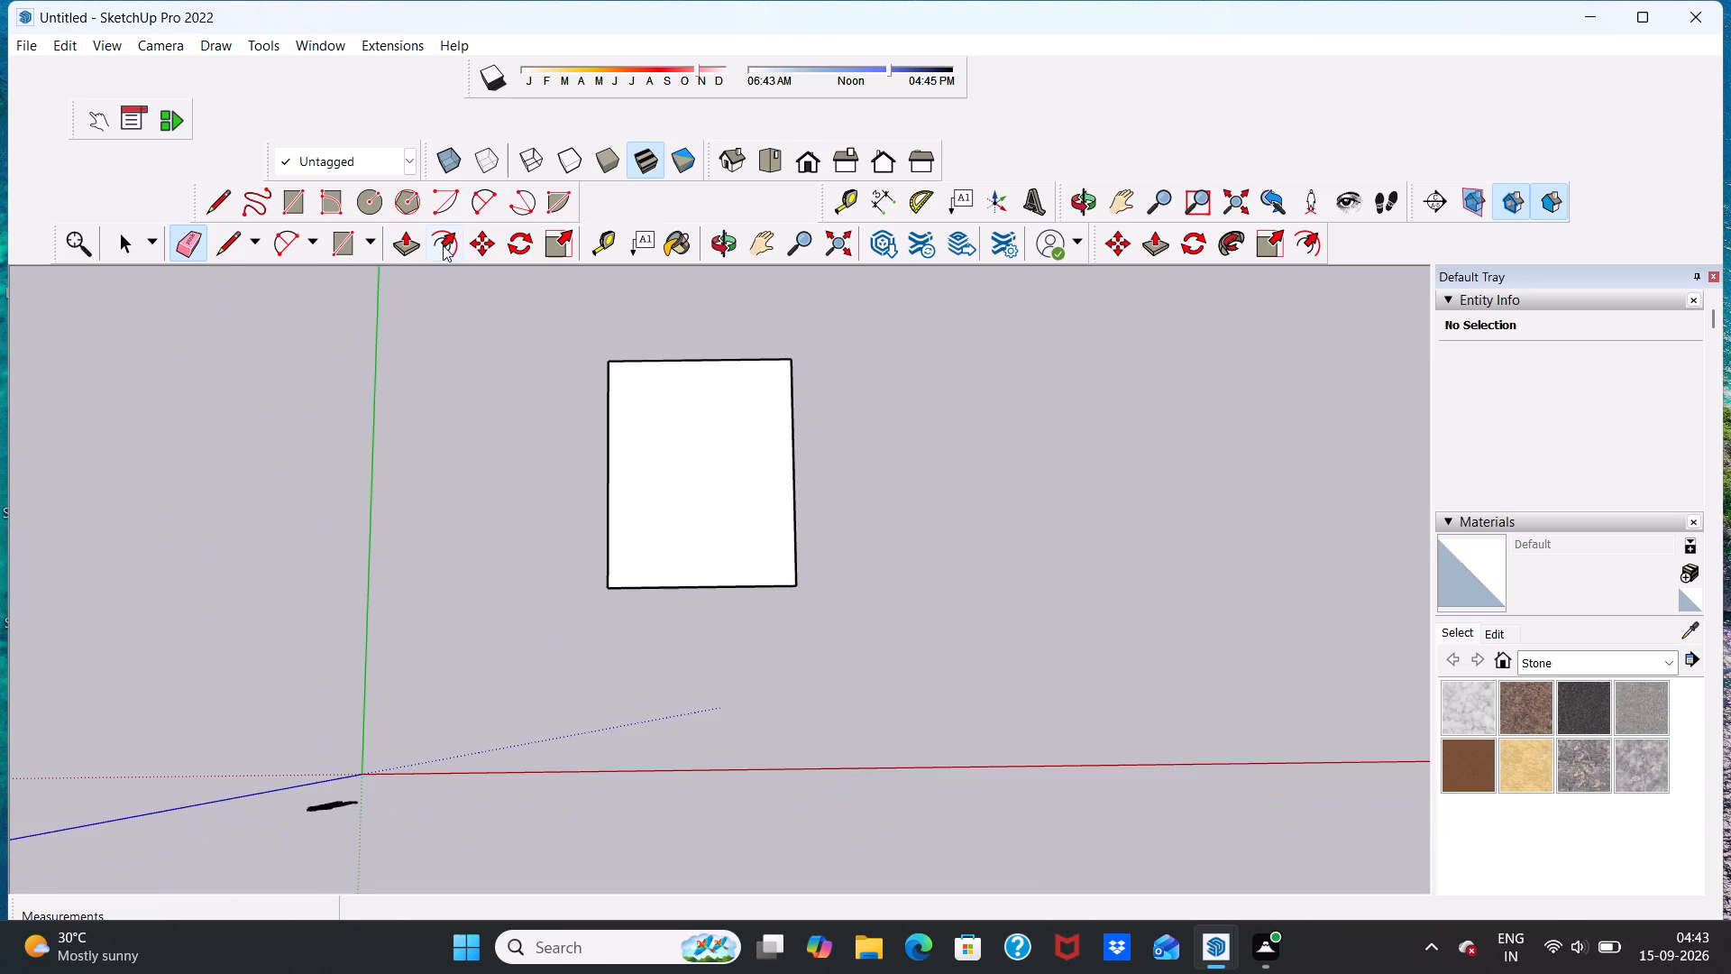
click(408, 240)
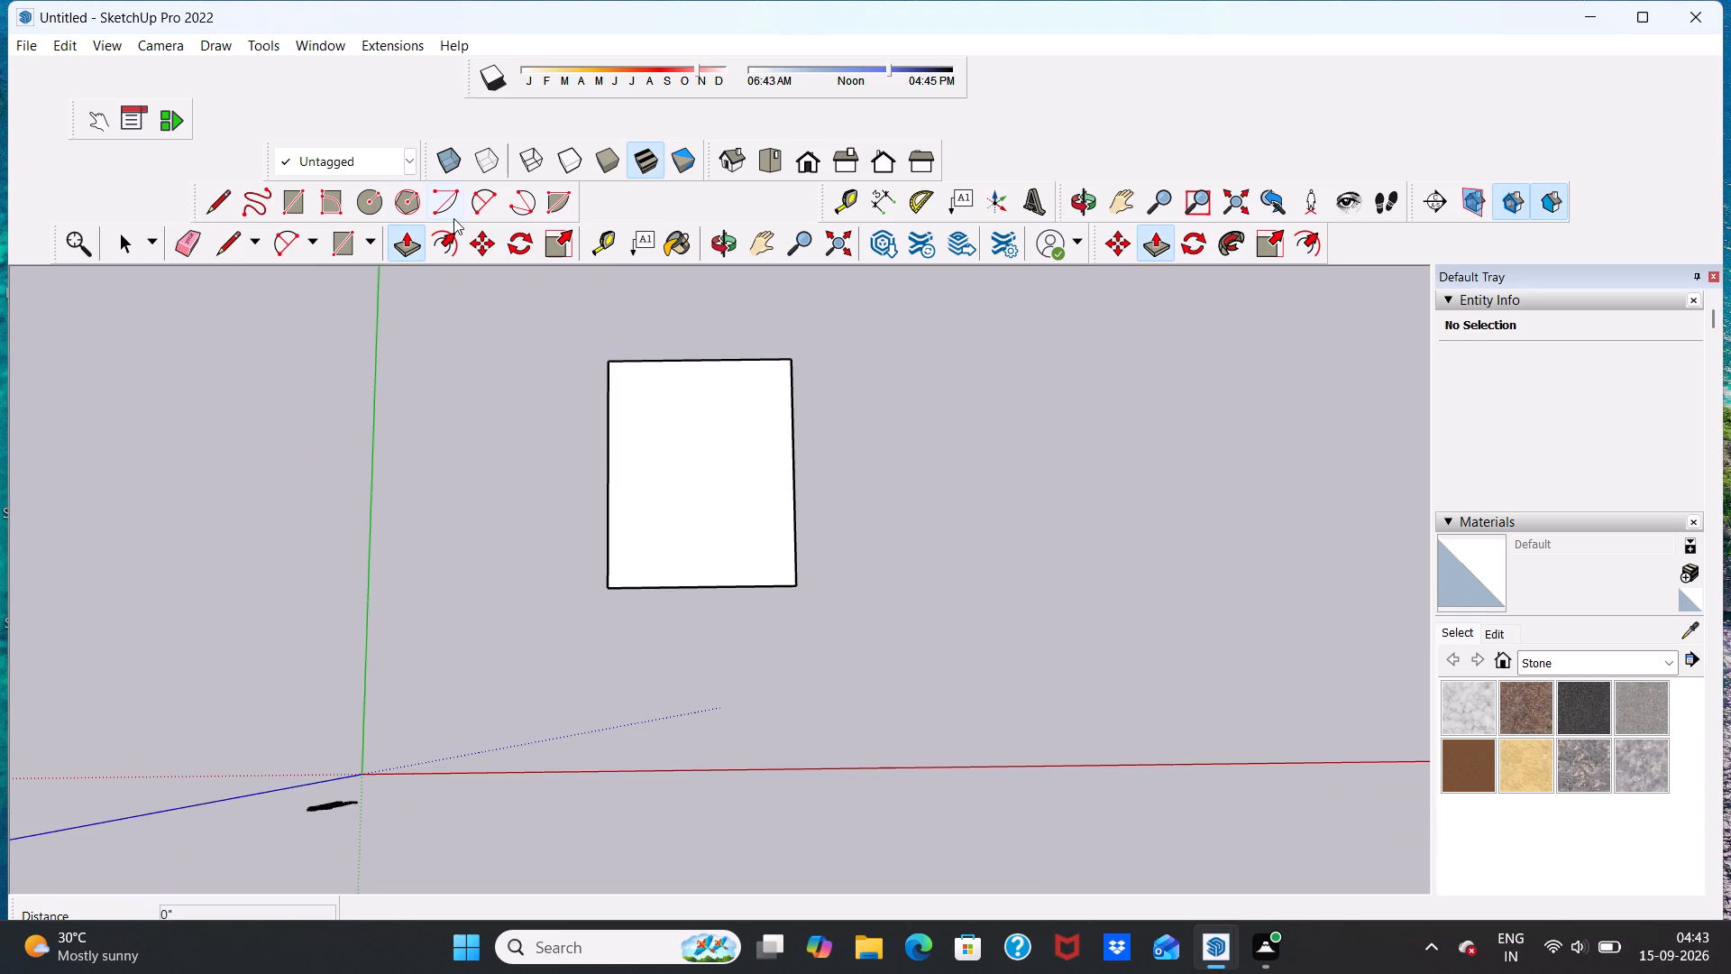
click(439, 243)
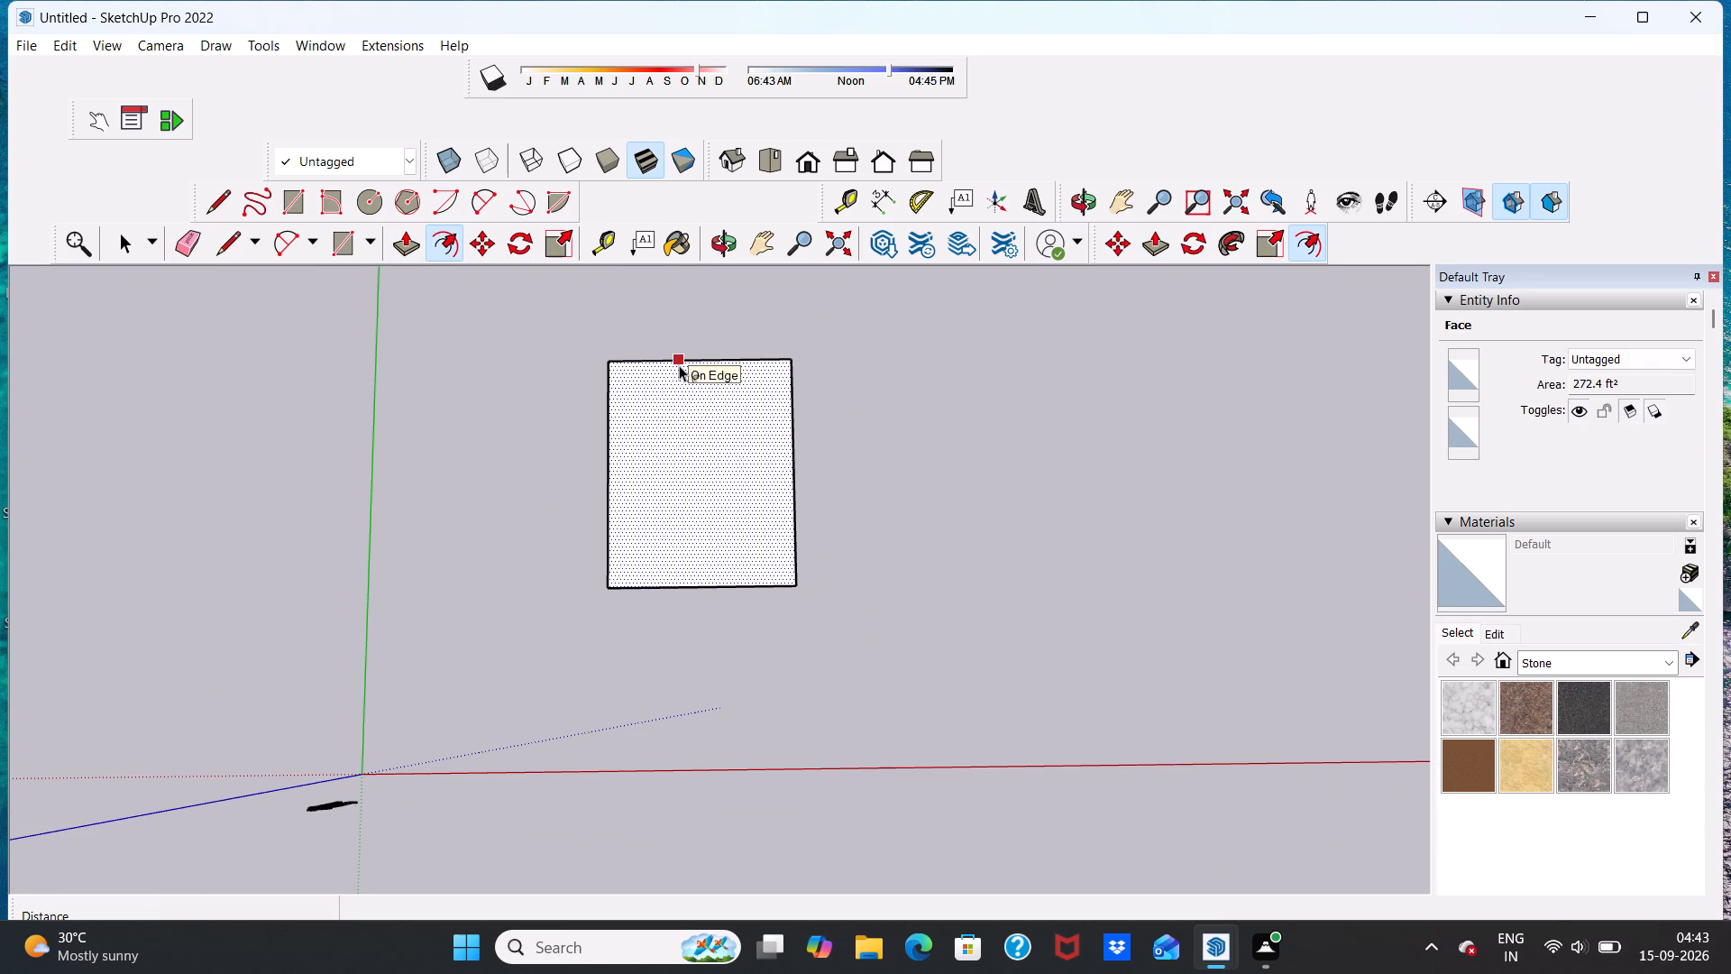
click(679, 365)
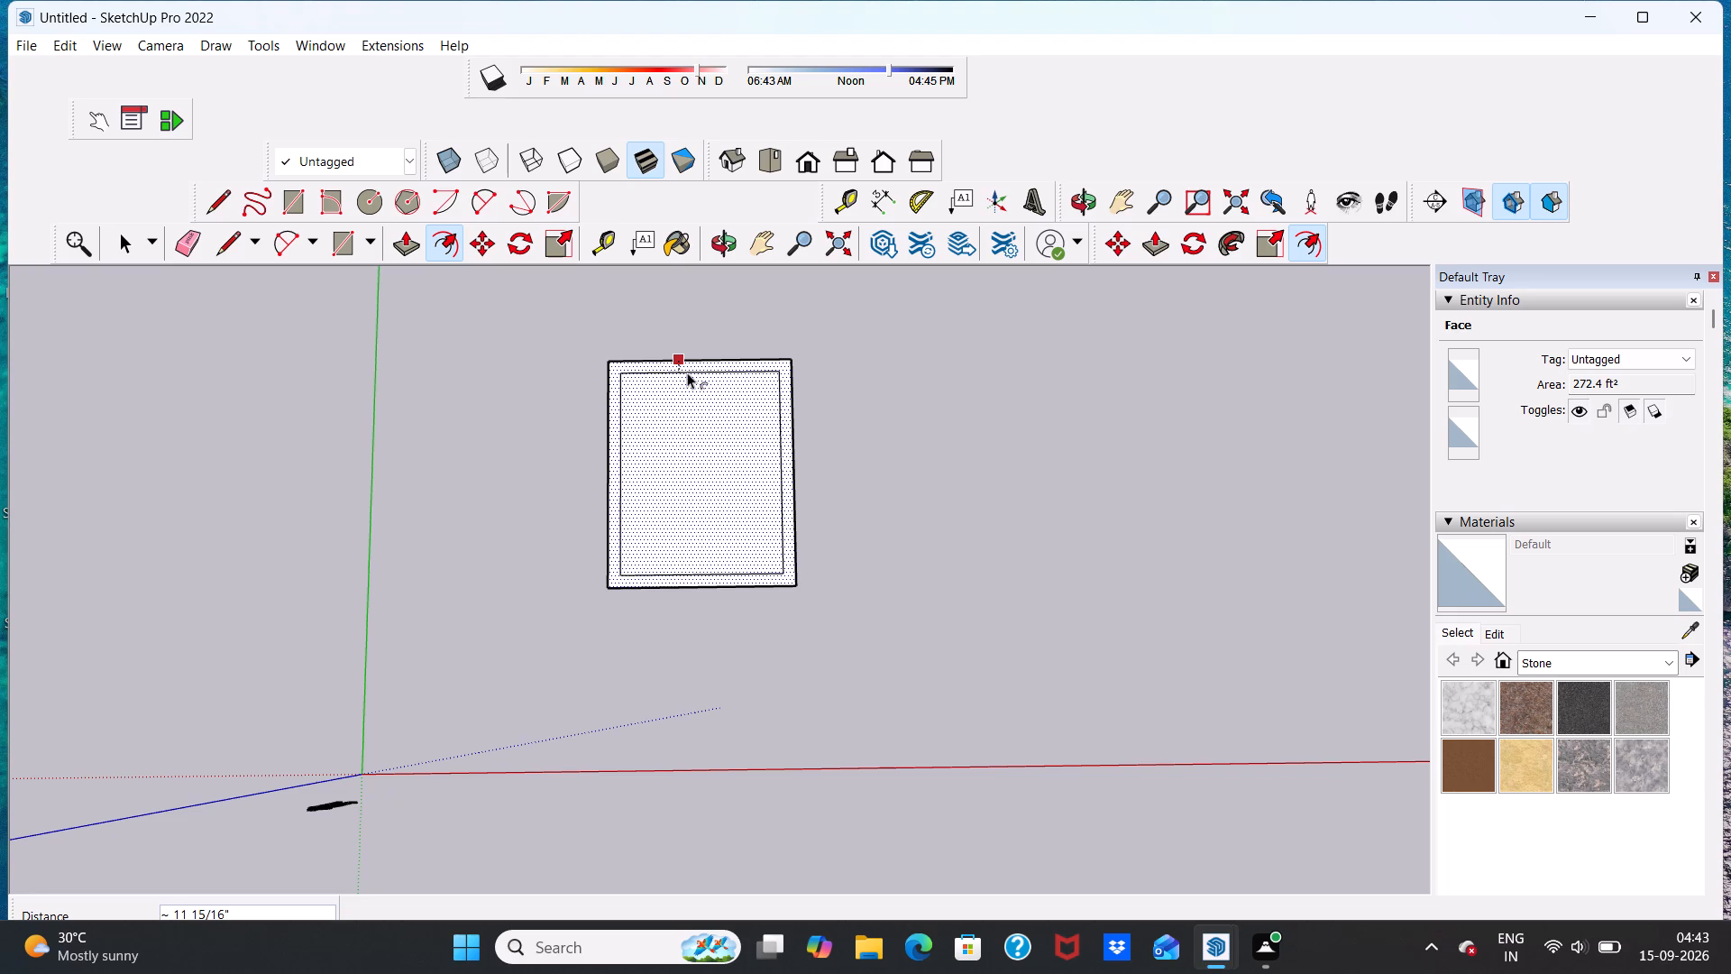
text(9")
key(Return)
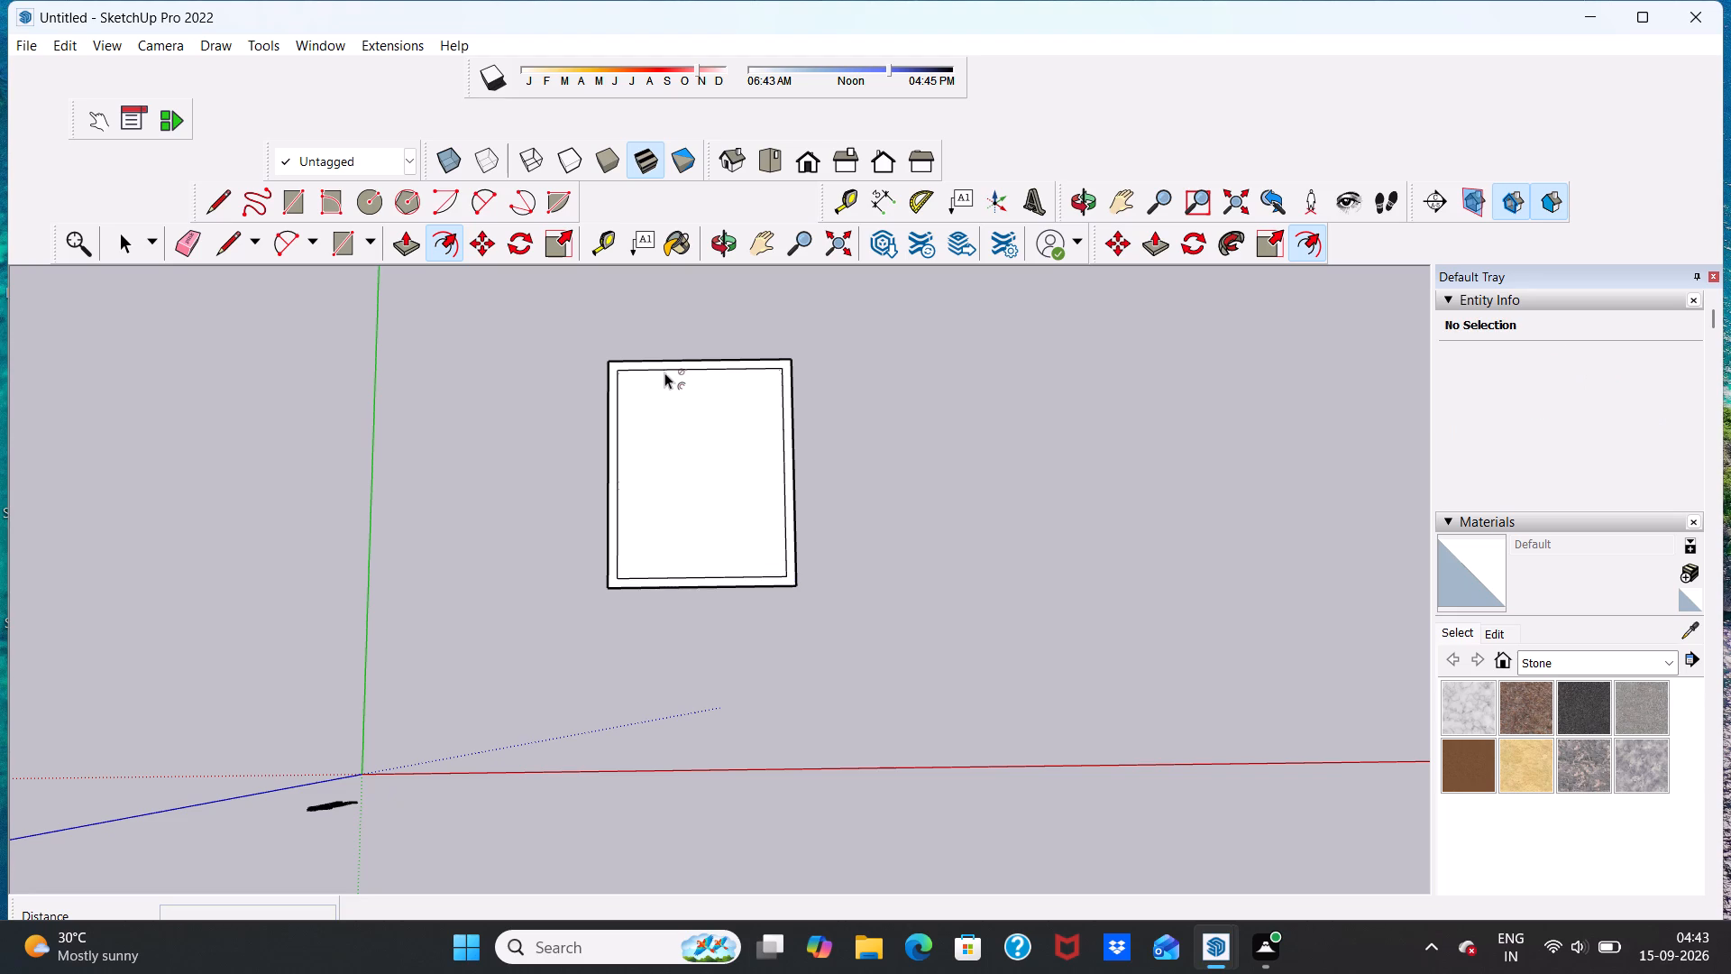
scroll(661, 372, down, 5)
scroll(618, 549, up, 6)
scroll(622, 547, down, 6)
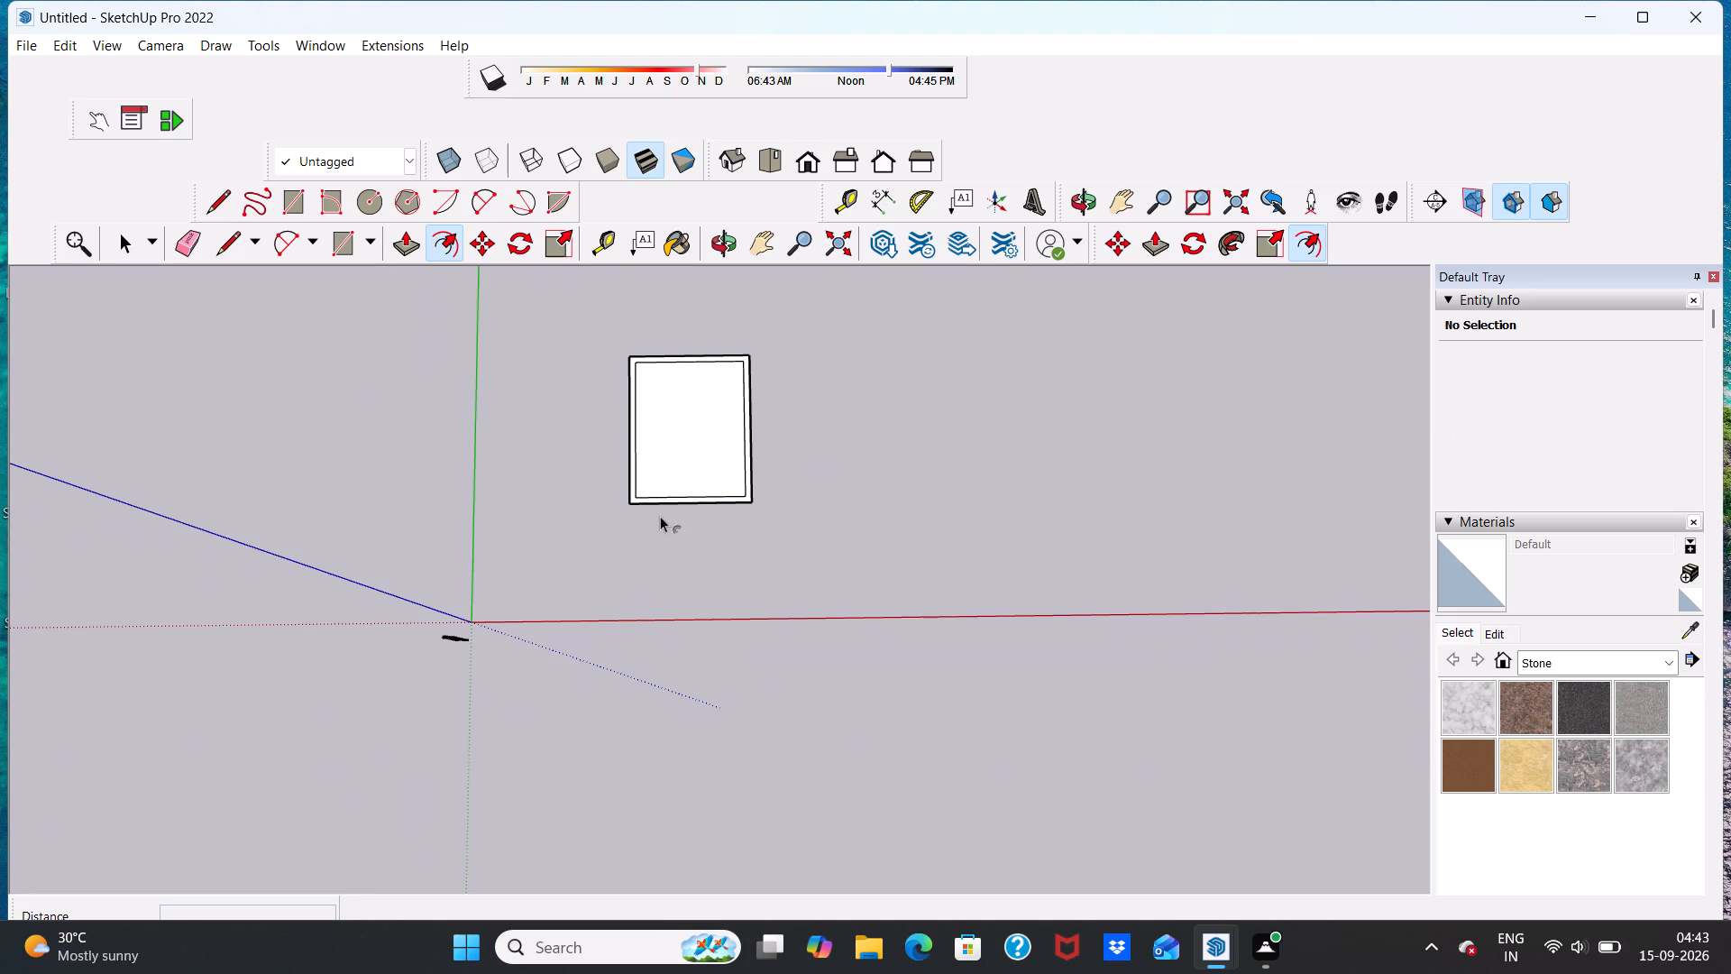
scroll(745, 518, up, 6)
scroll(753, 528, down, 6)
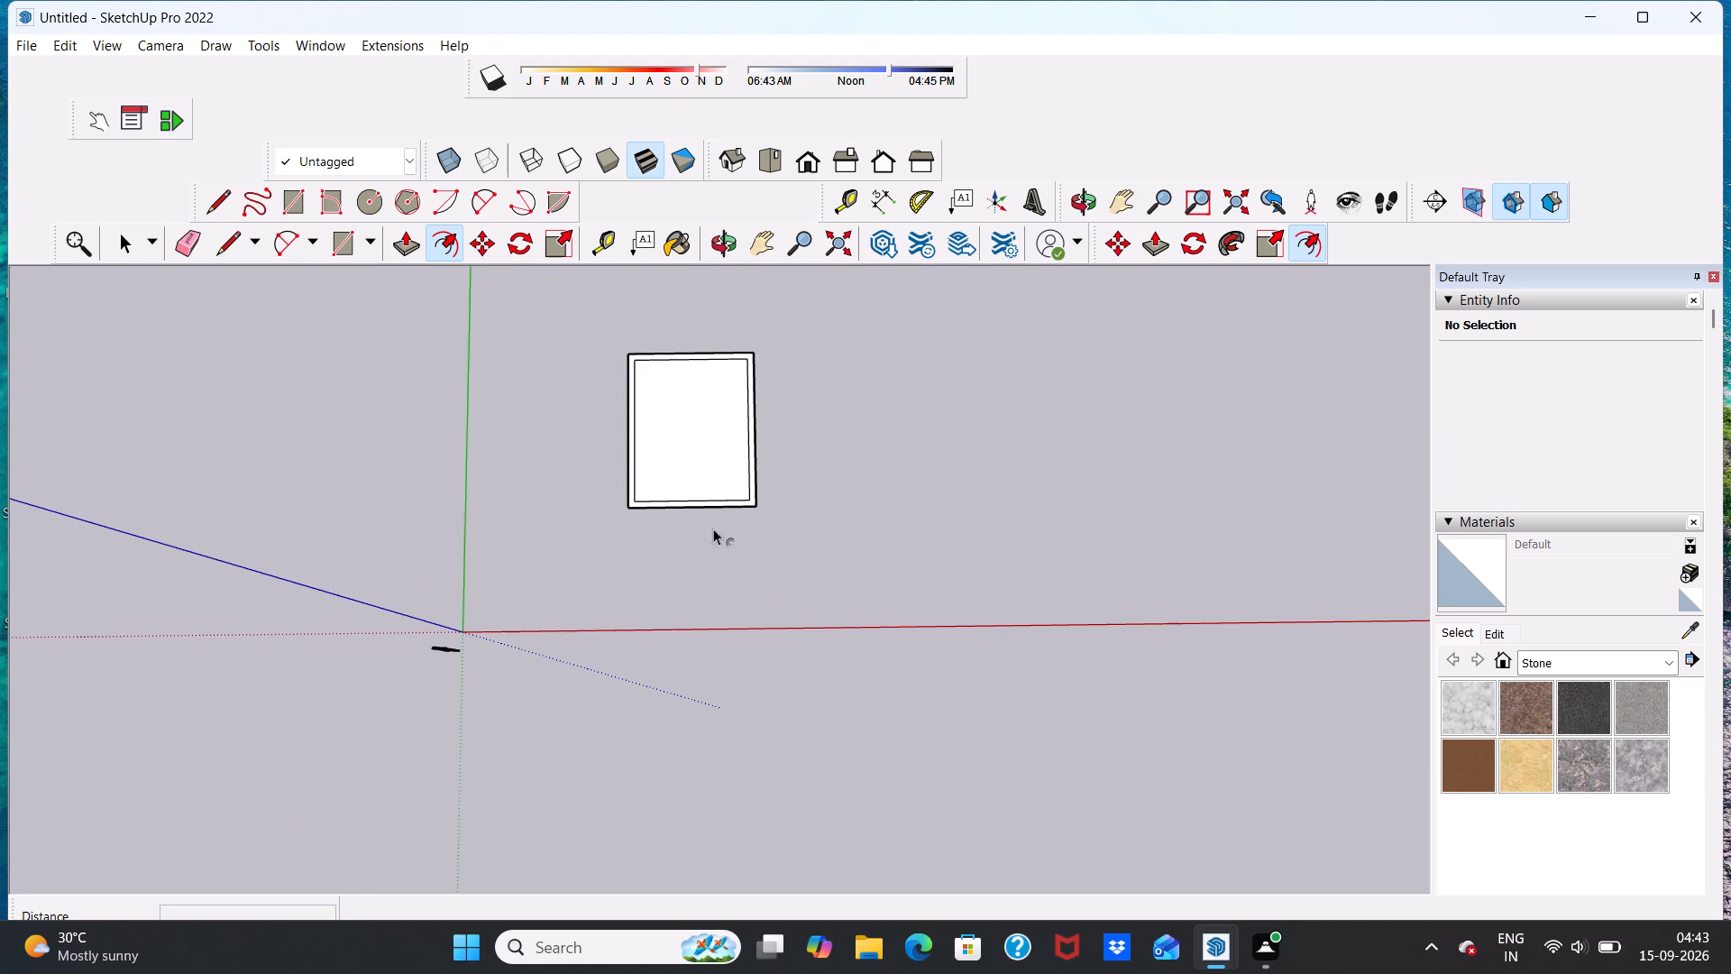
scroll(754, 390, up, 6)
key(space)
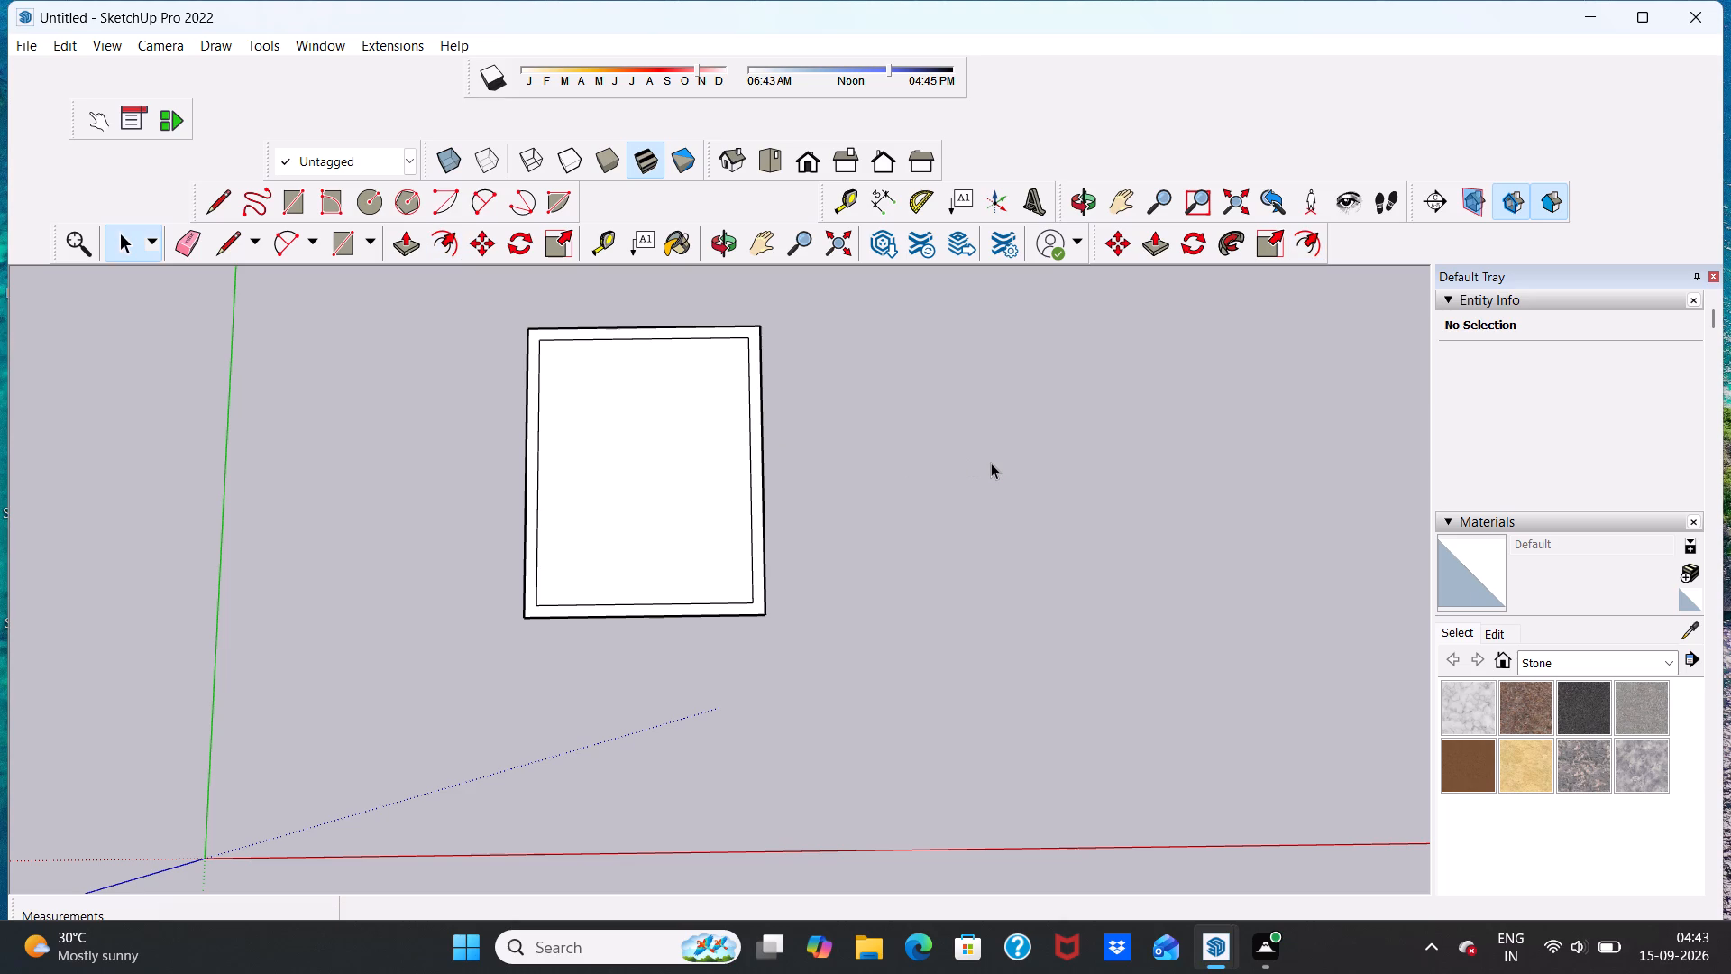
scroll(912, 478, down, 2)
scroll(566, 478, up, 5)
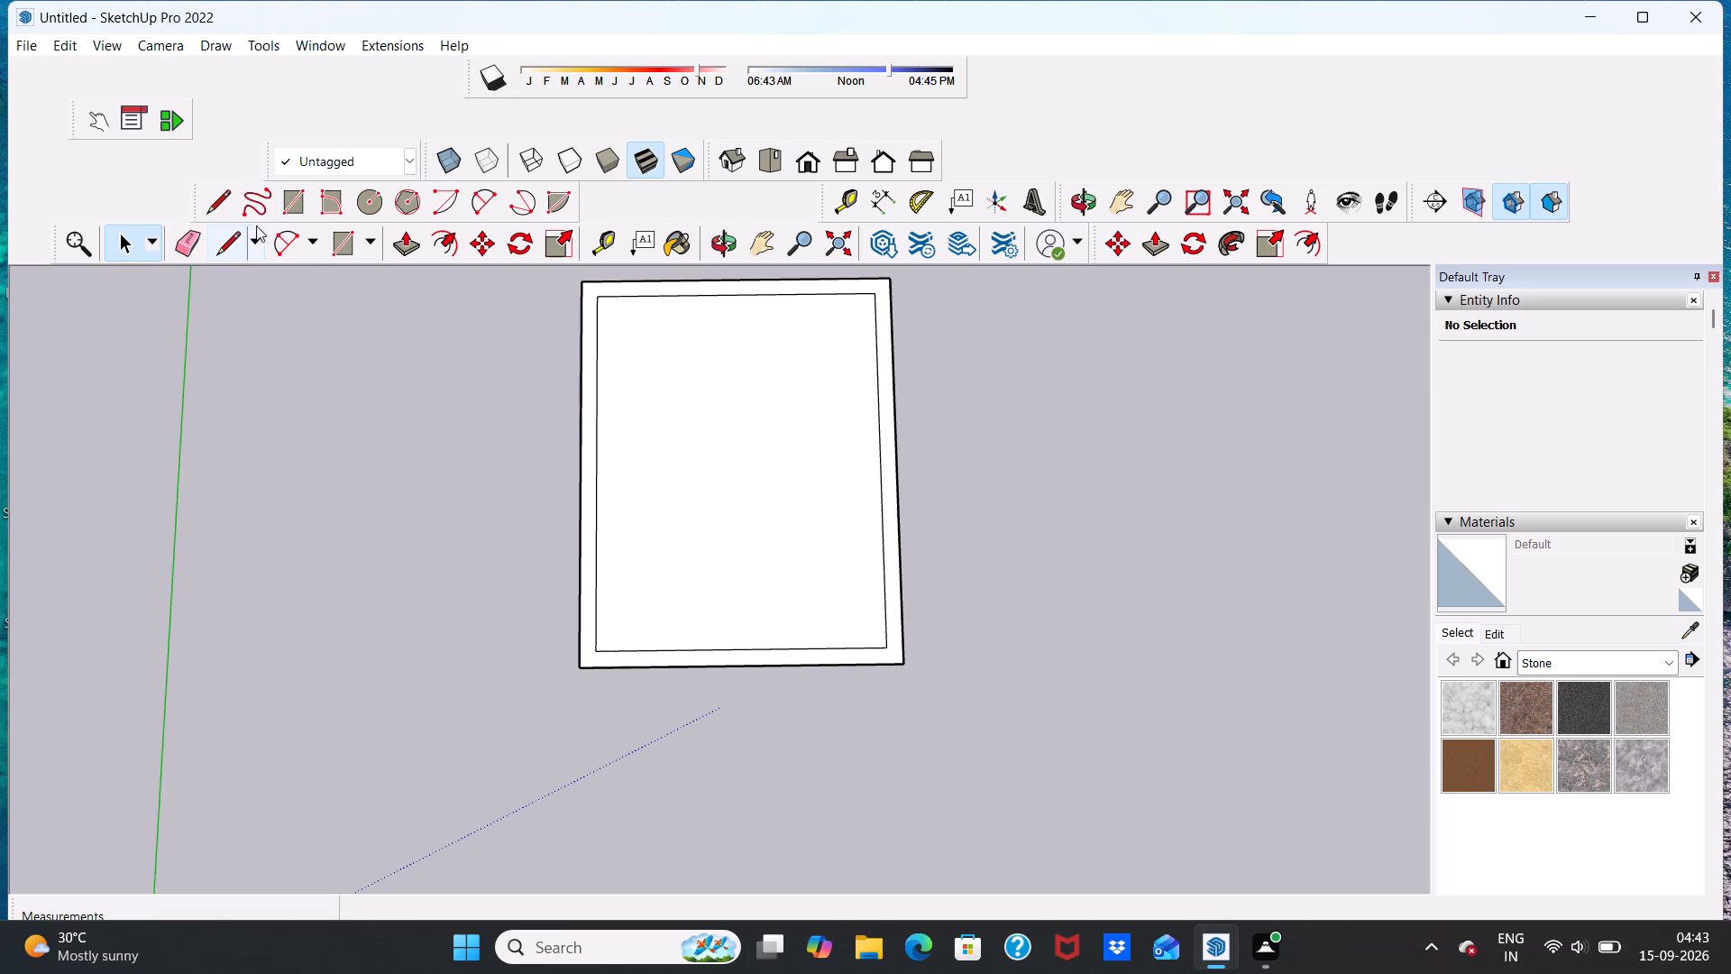
Draw a straight dividing line about 13' 3" long across the inner rectangle's width, slightly nearer its front edge than its middle.
click(221, 200)
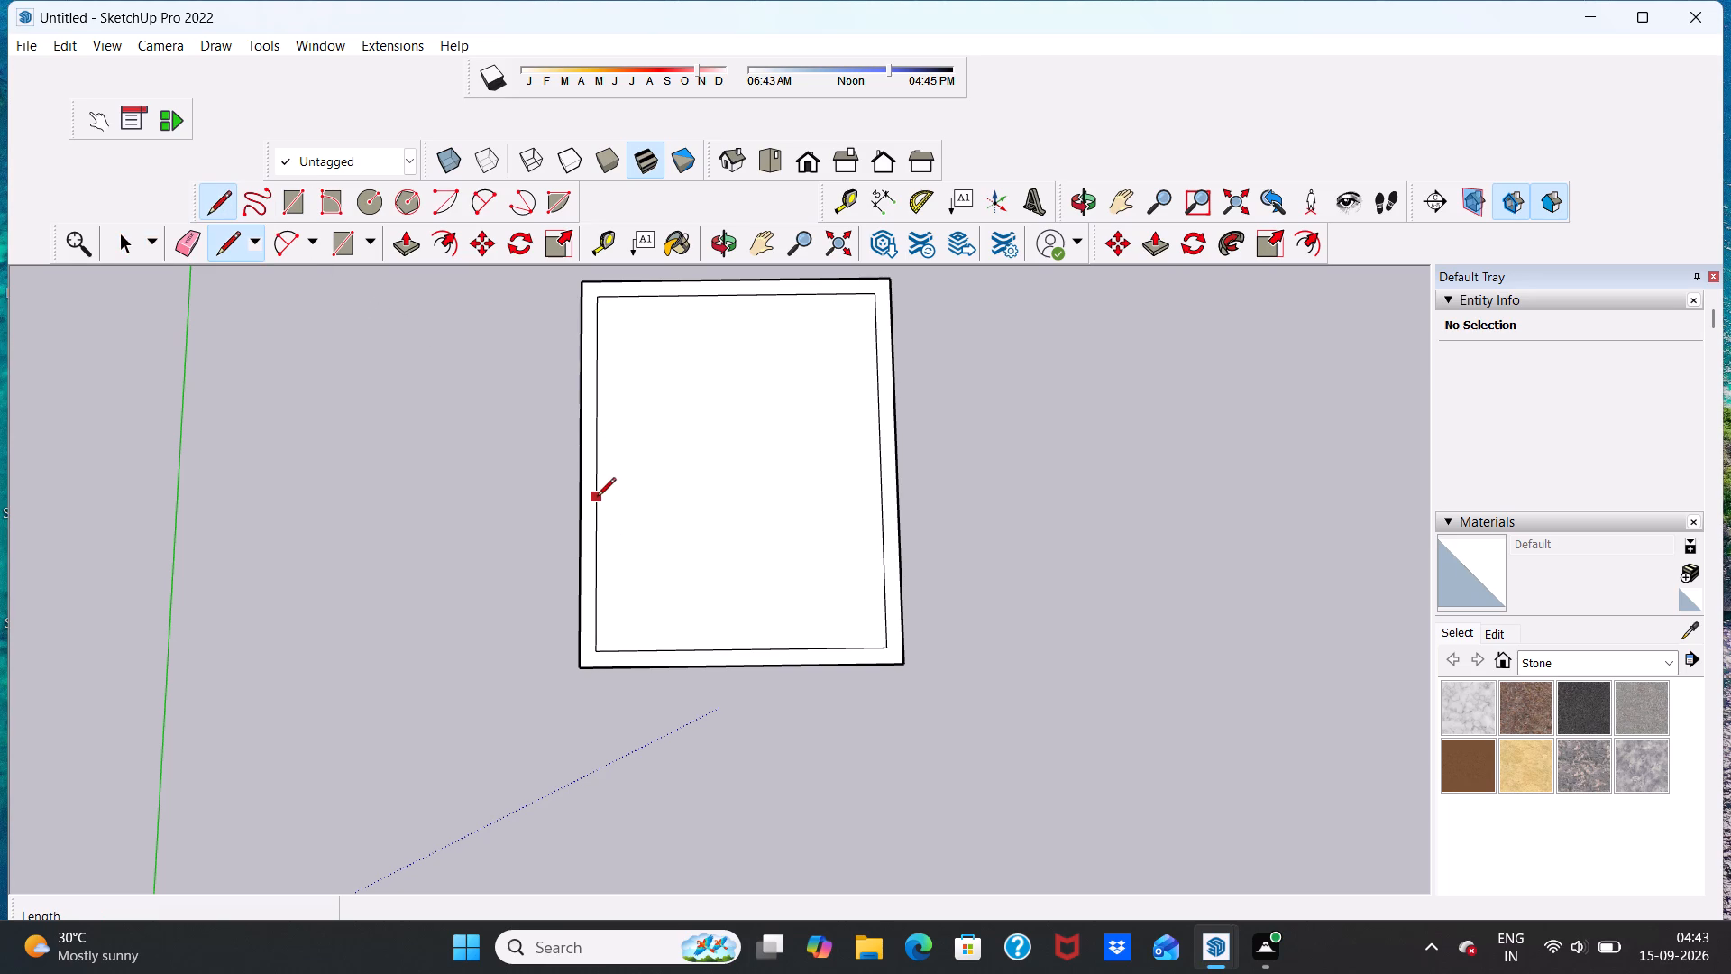
click(597, 498)
click(885, 494)
click(601, 528)
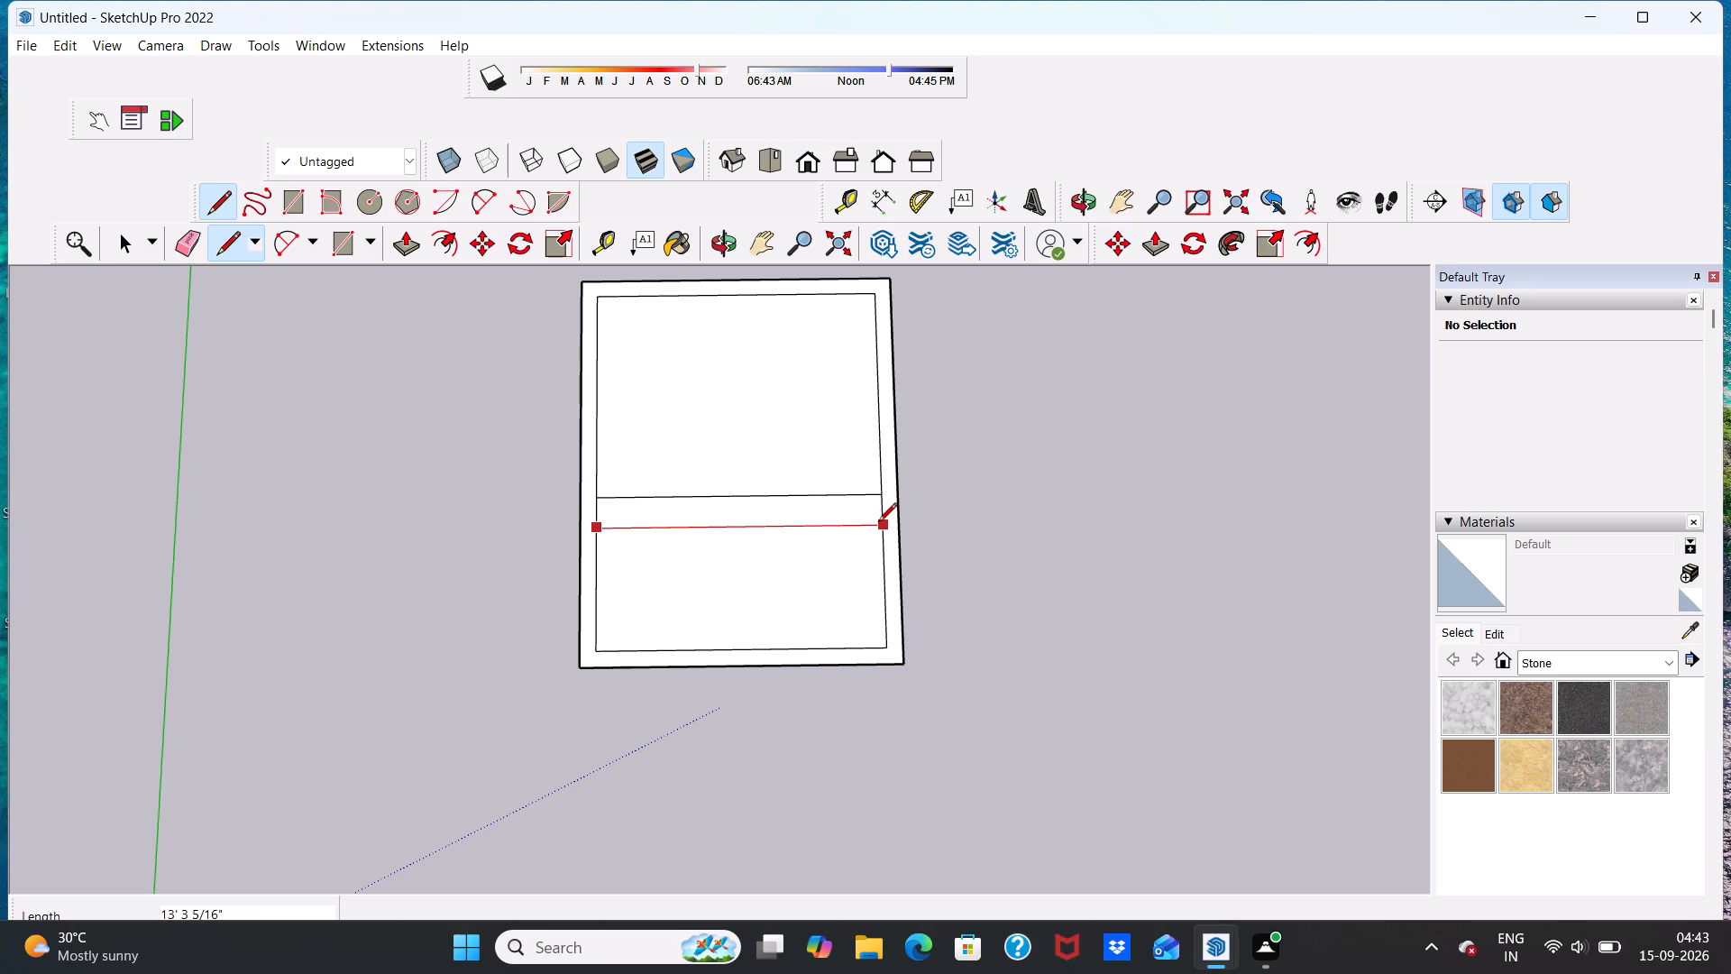
key(space)
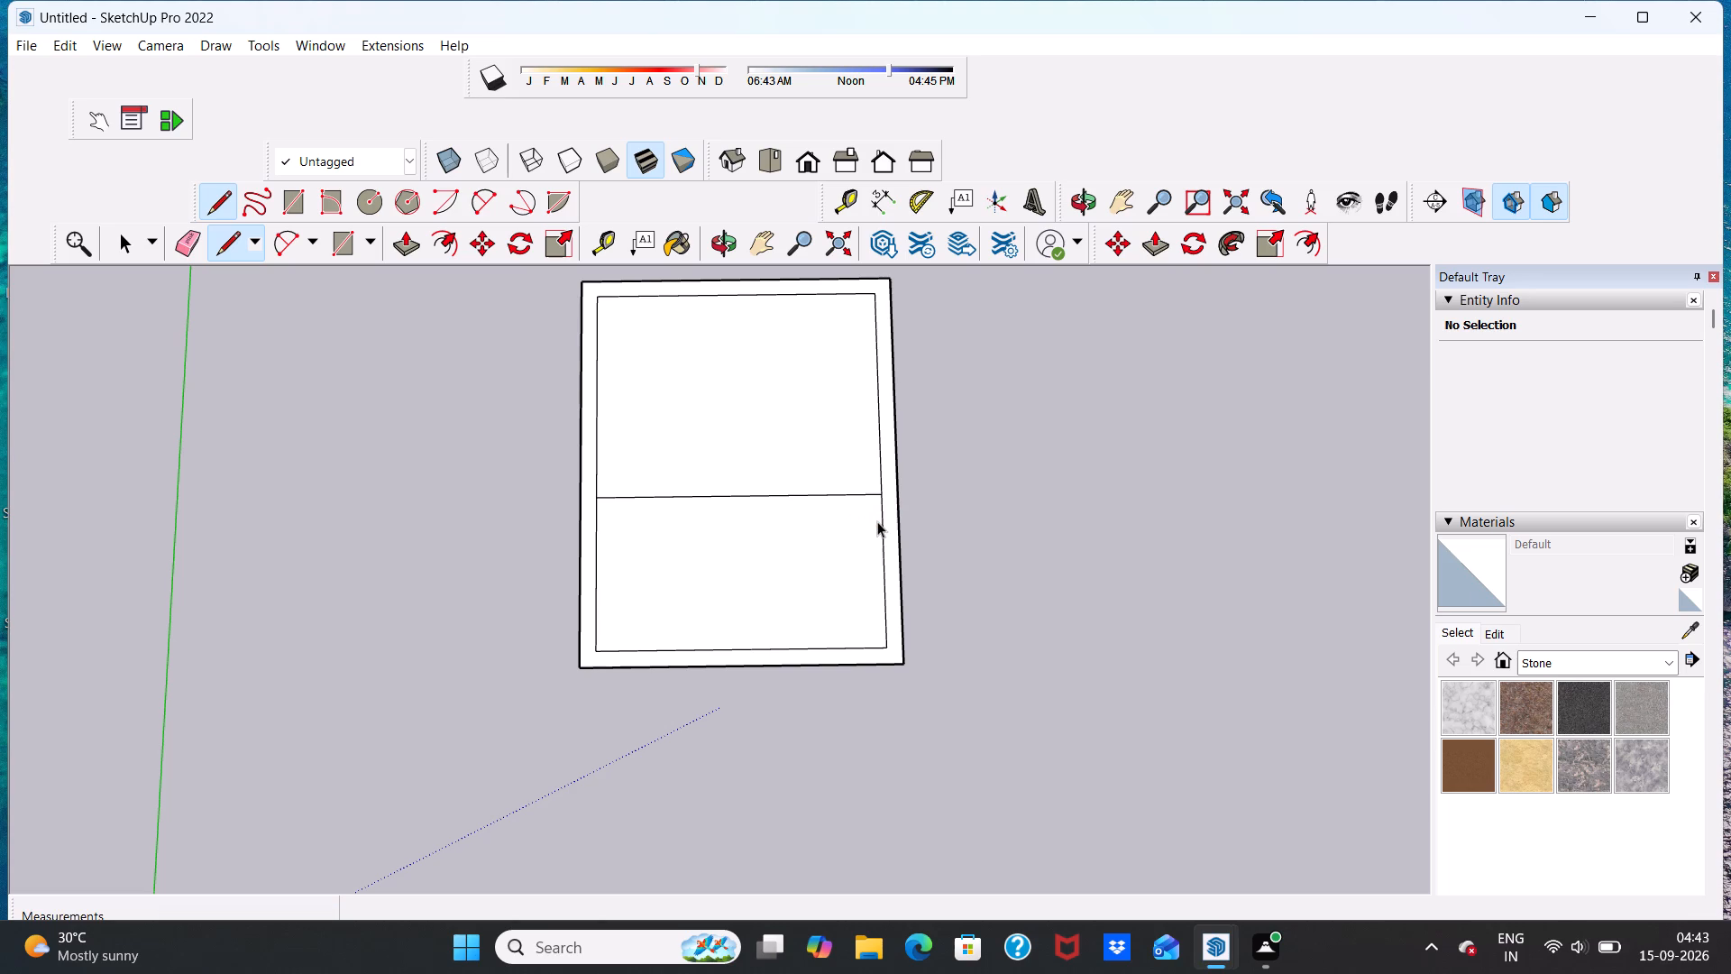
Draw a second, parallel line across the inner rectangle, 9" in front of the dividing line, to form the partition wall's thickness.
click(235, 230)
scroll(625, 506, up, 3)
click(581, 499)
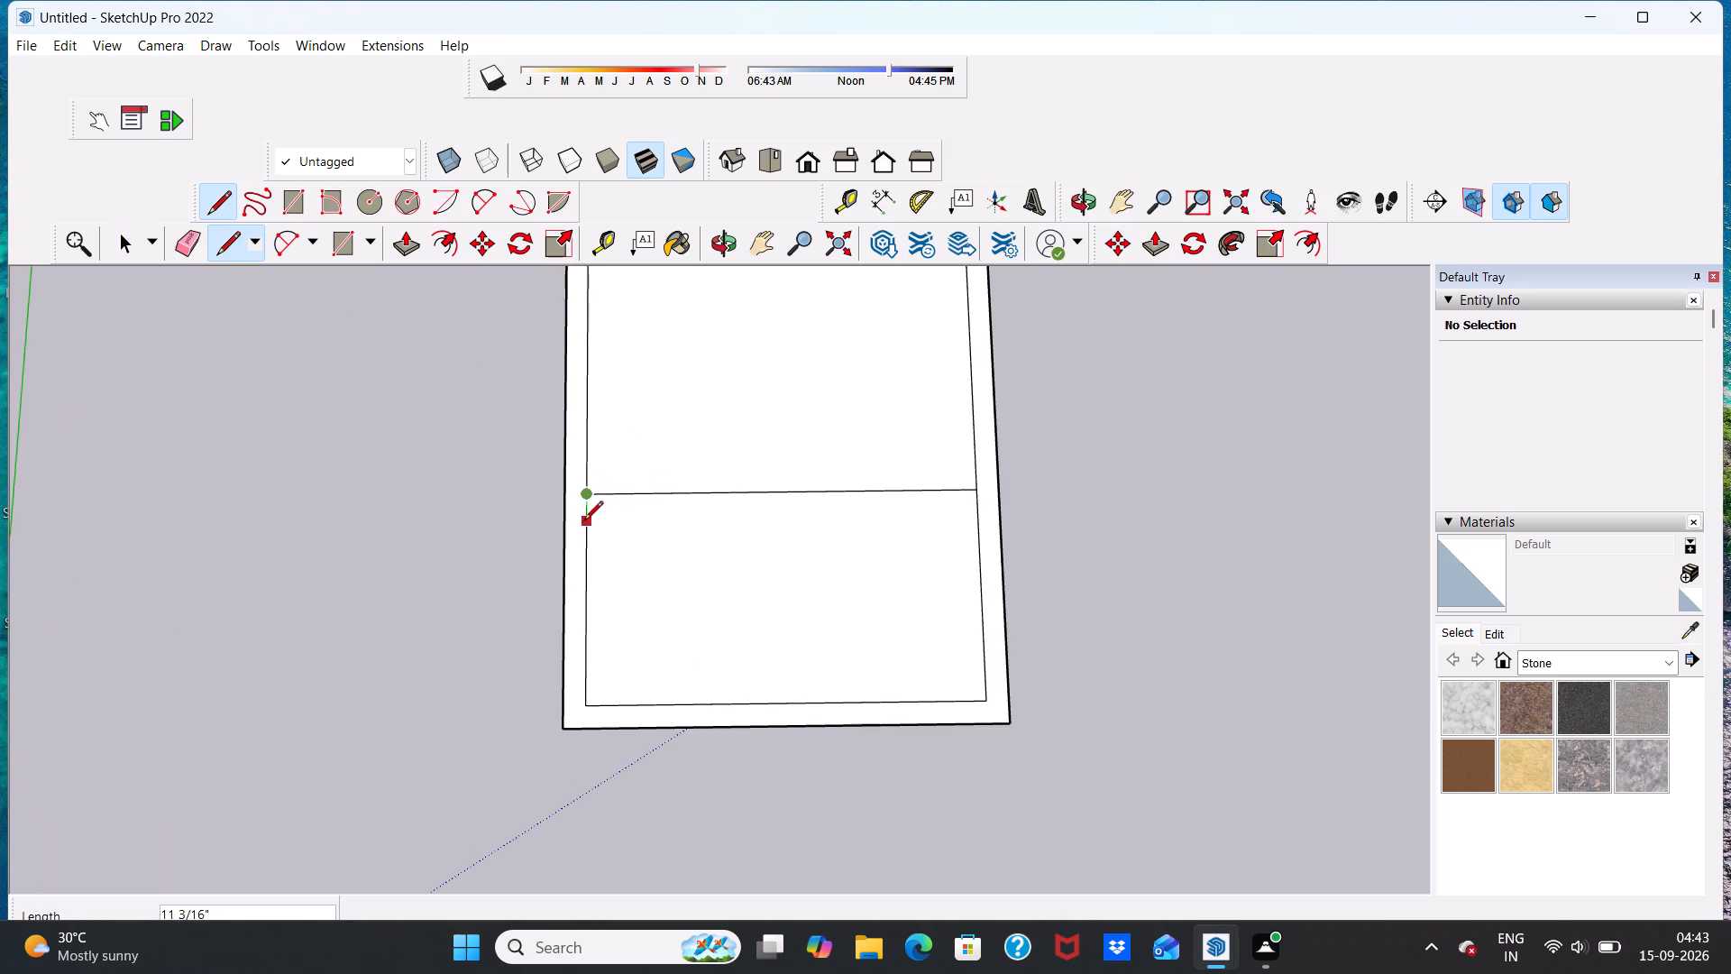
key(9)
key(shift+Return)
key(shift+quotedbl)
key(Return)
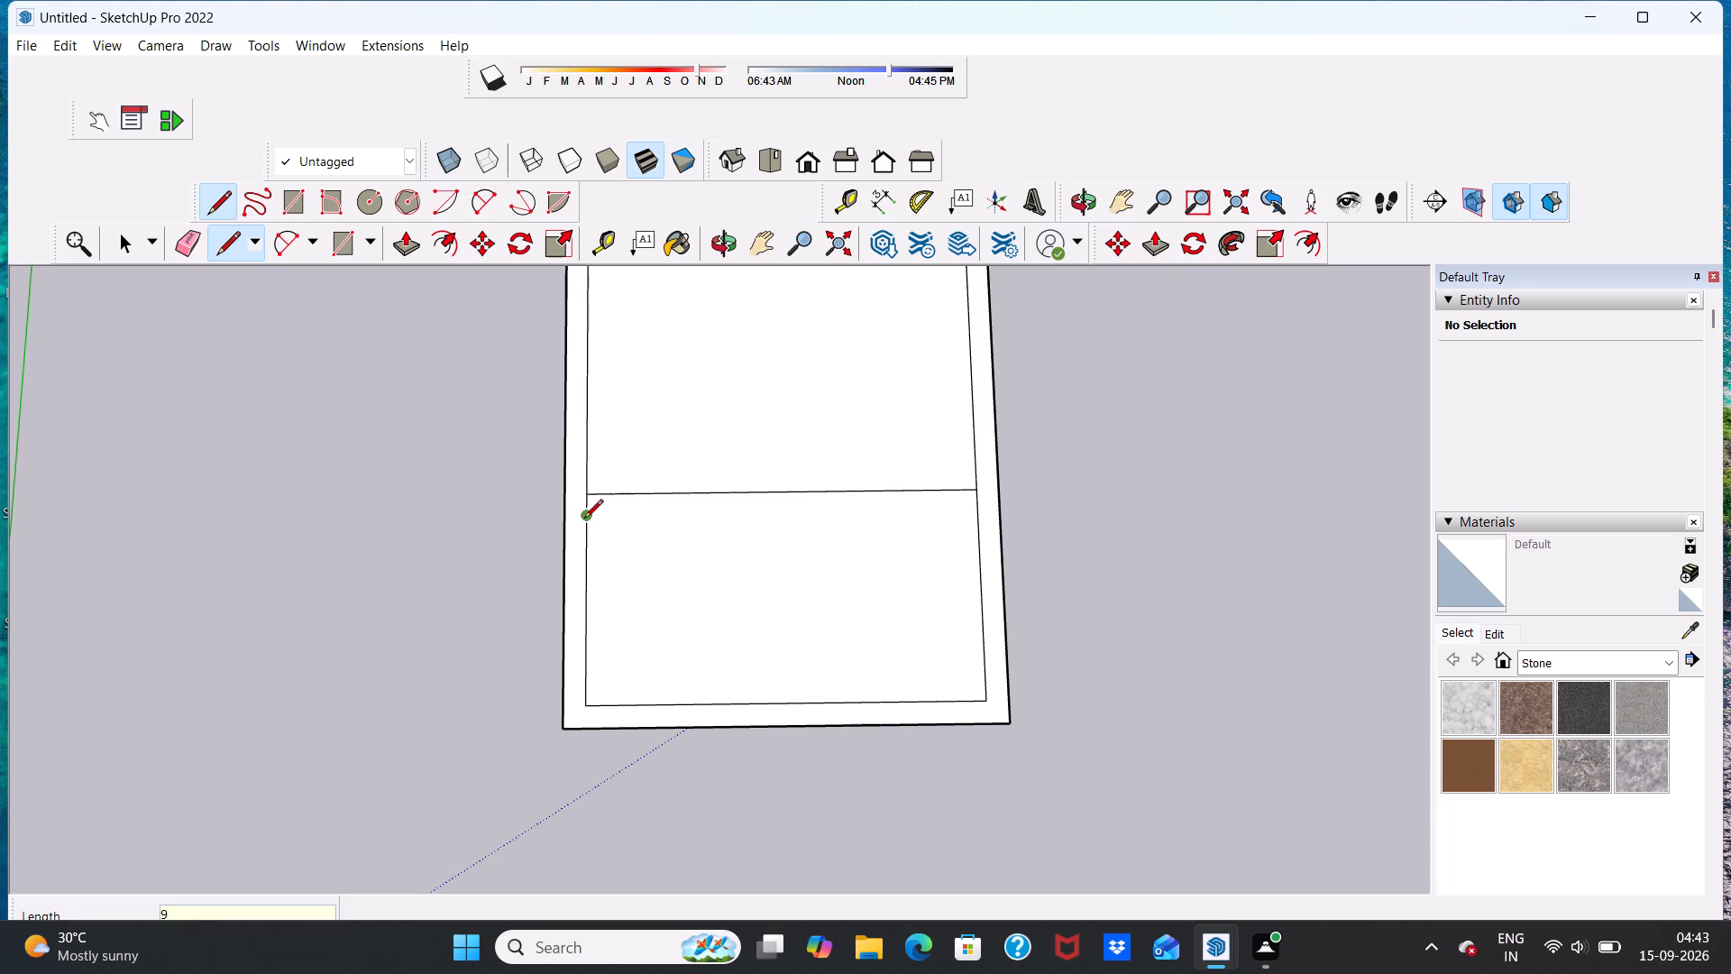
click(584, 519)
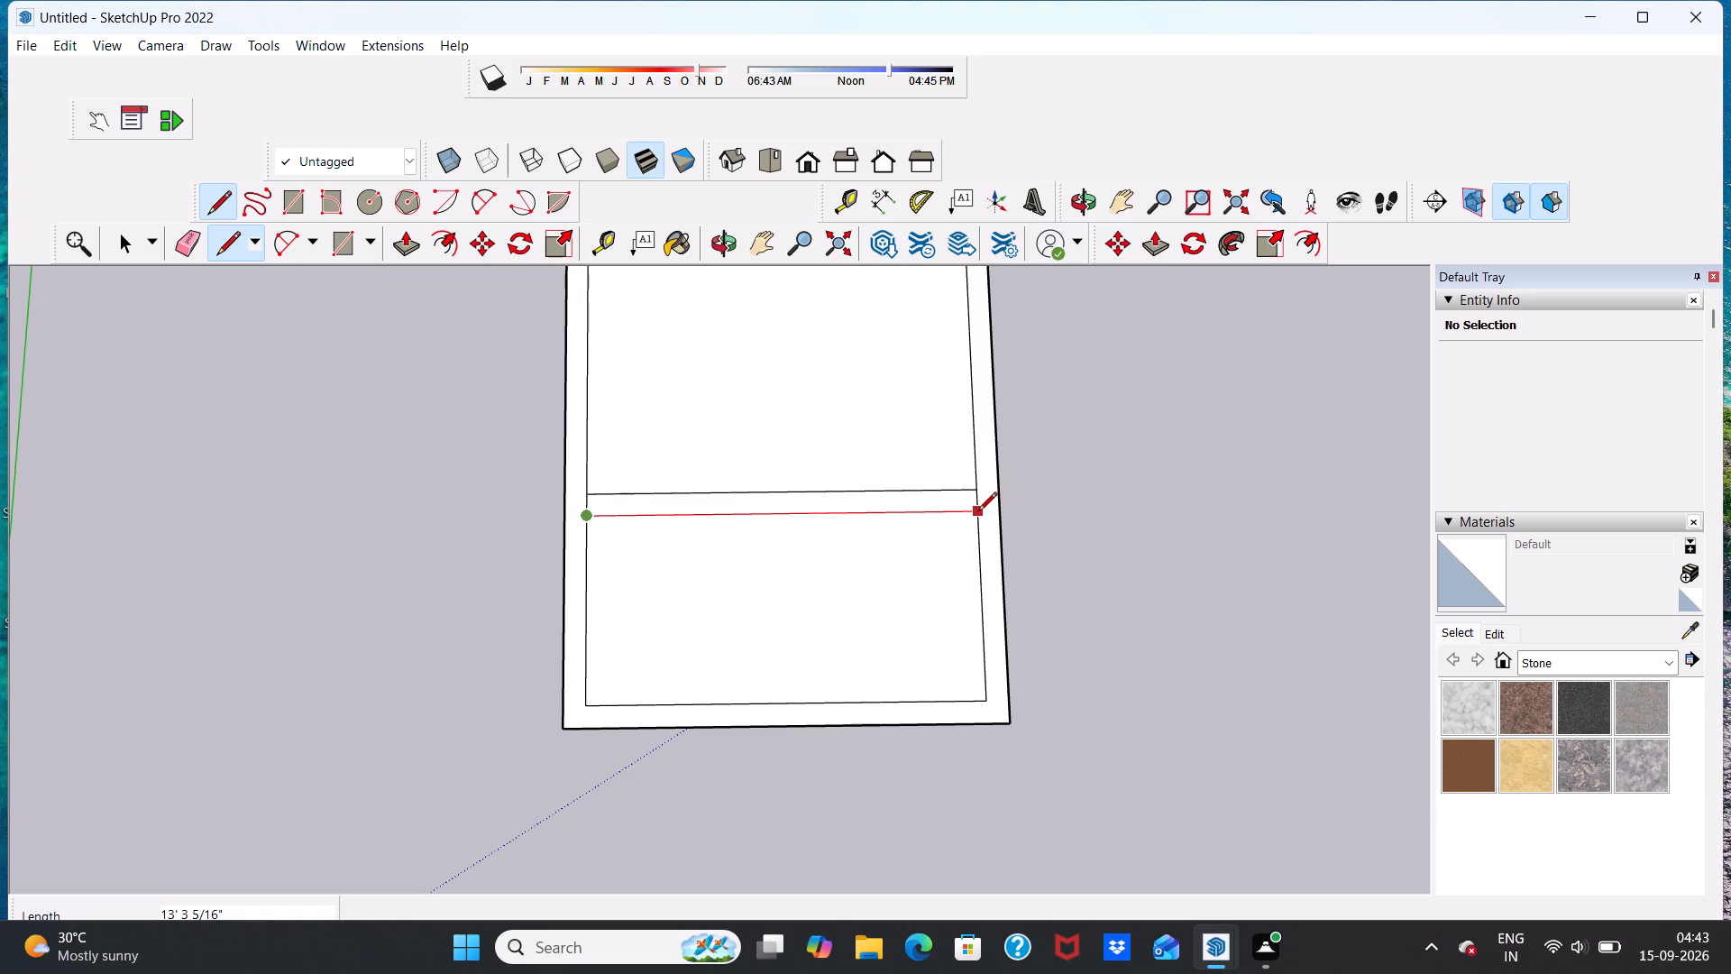
click(978, 512)
key(space)
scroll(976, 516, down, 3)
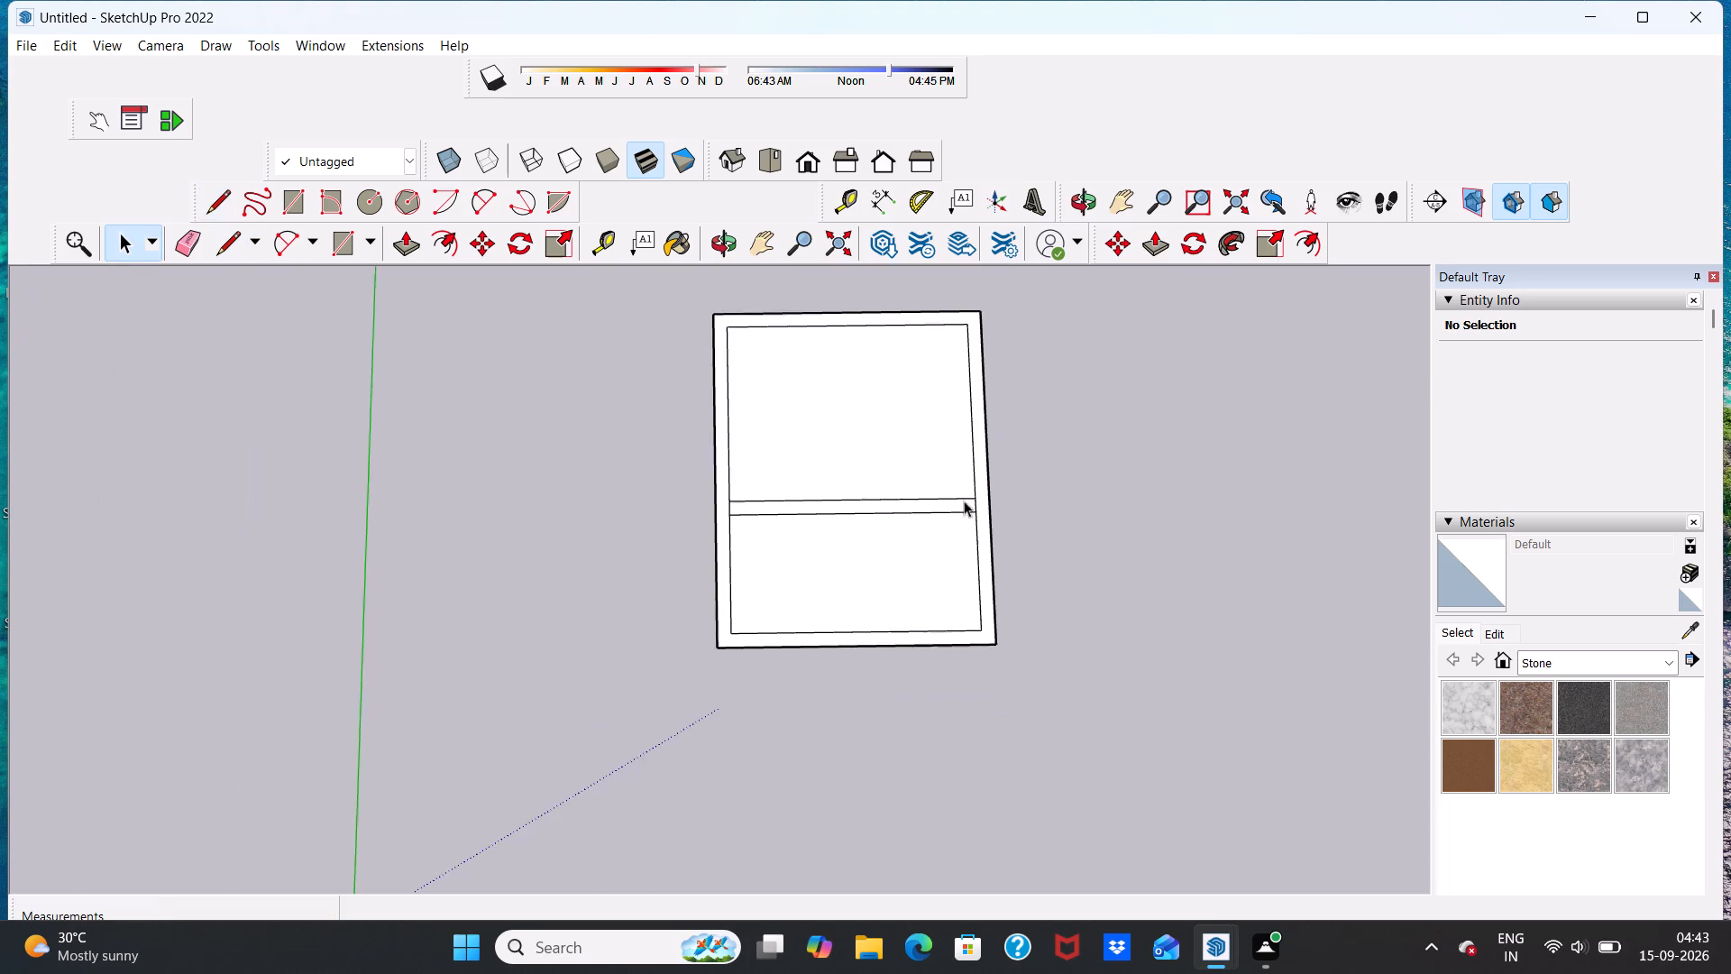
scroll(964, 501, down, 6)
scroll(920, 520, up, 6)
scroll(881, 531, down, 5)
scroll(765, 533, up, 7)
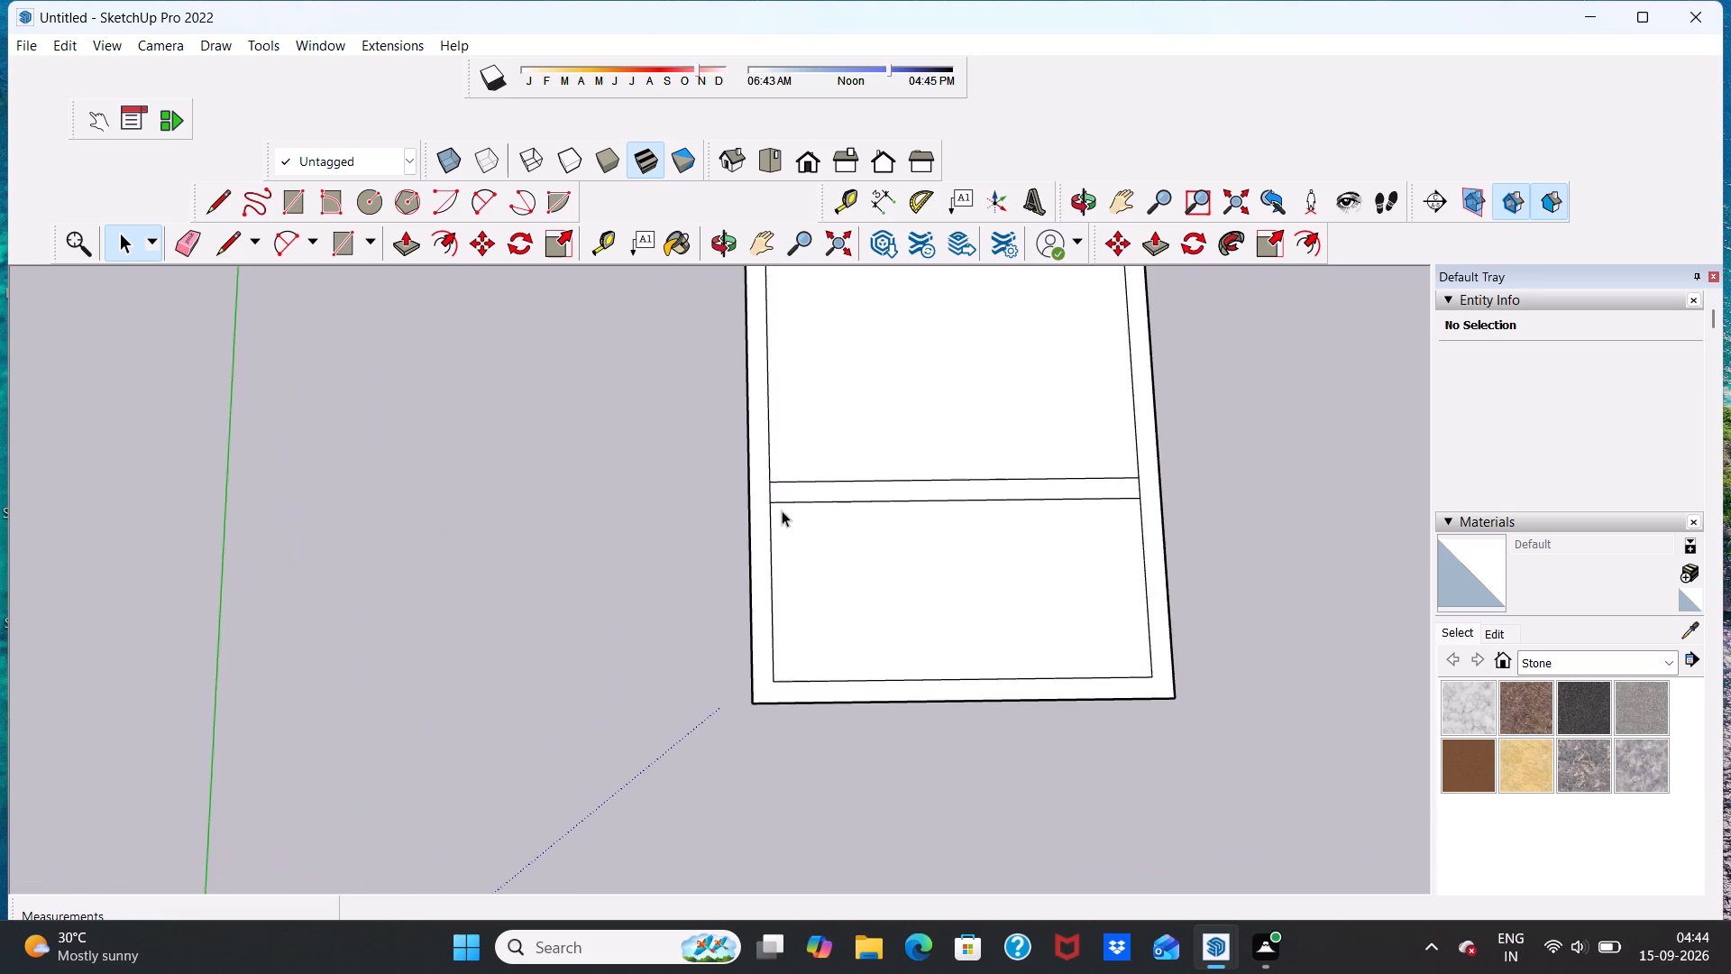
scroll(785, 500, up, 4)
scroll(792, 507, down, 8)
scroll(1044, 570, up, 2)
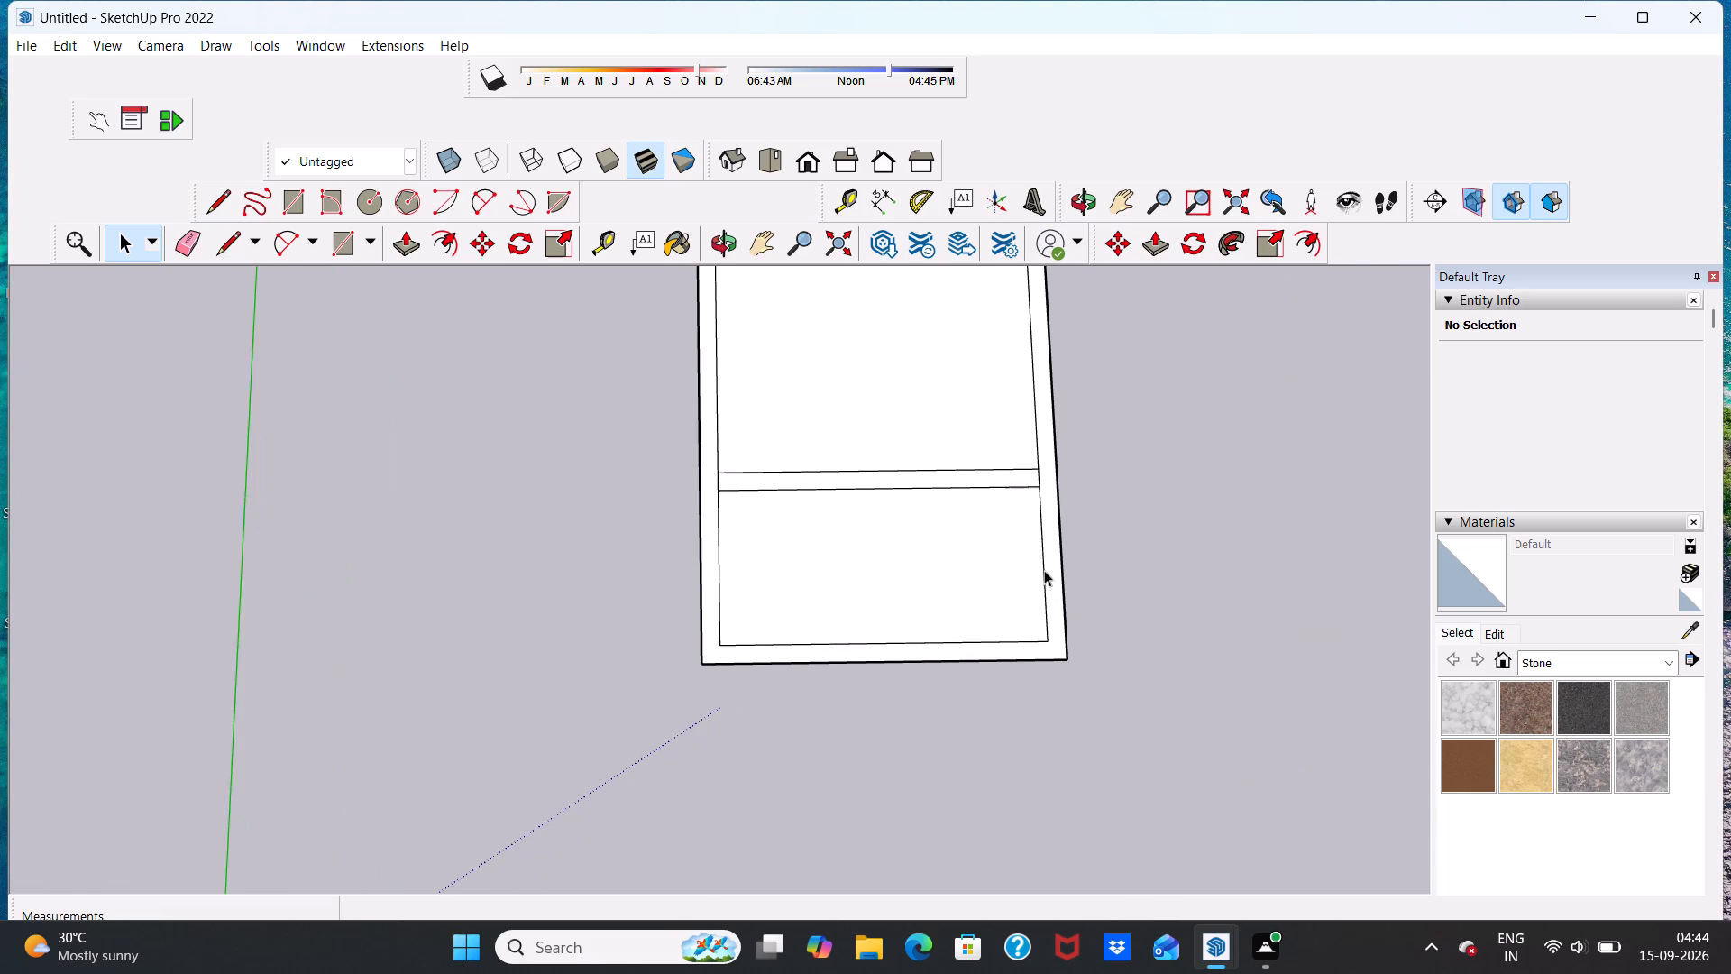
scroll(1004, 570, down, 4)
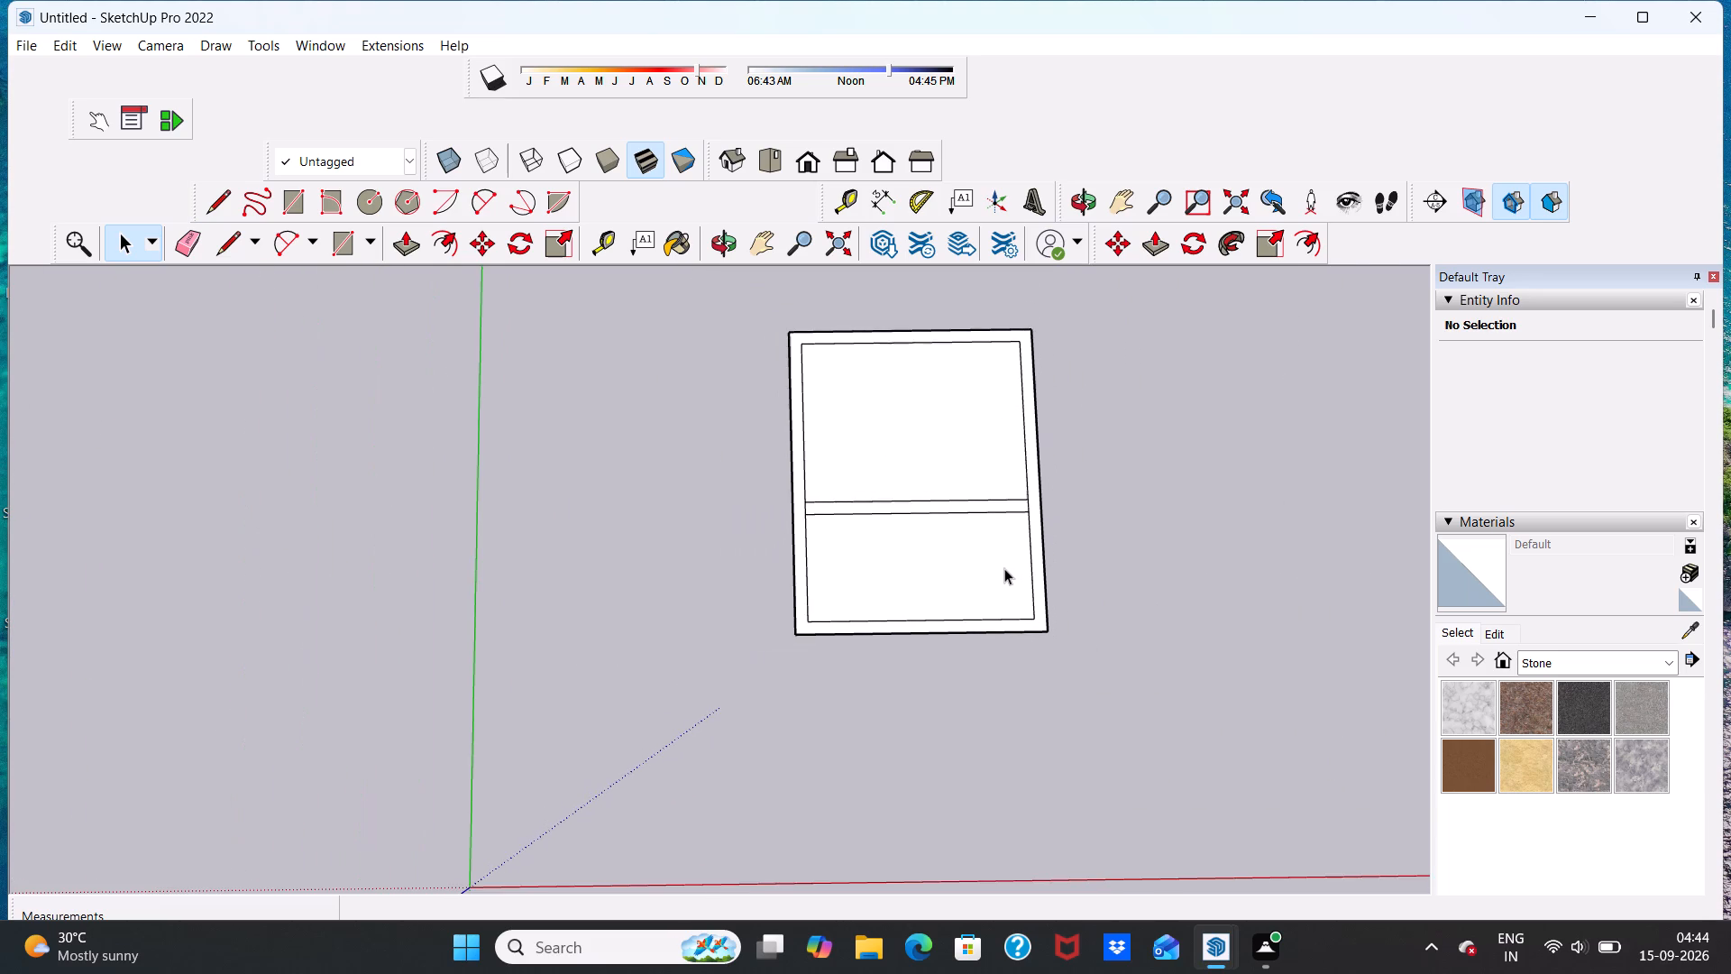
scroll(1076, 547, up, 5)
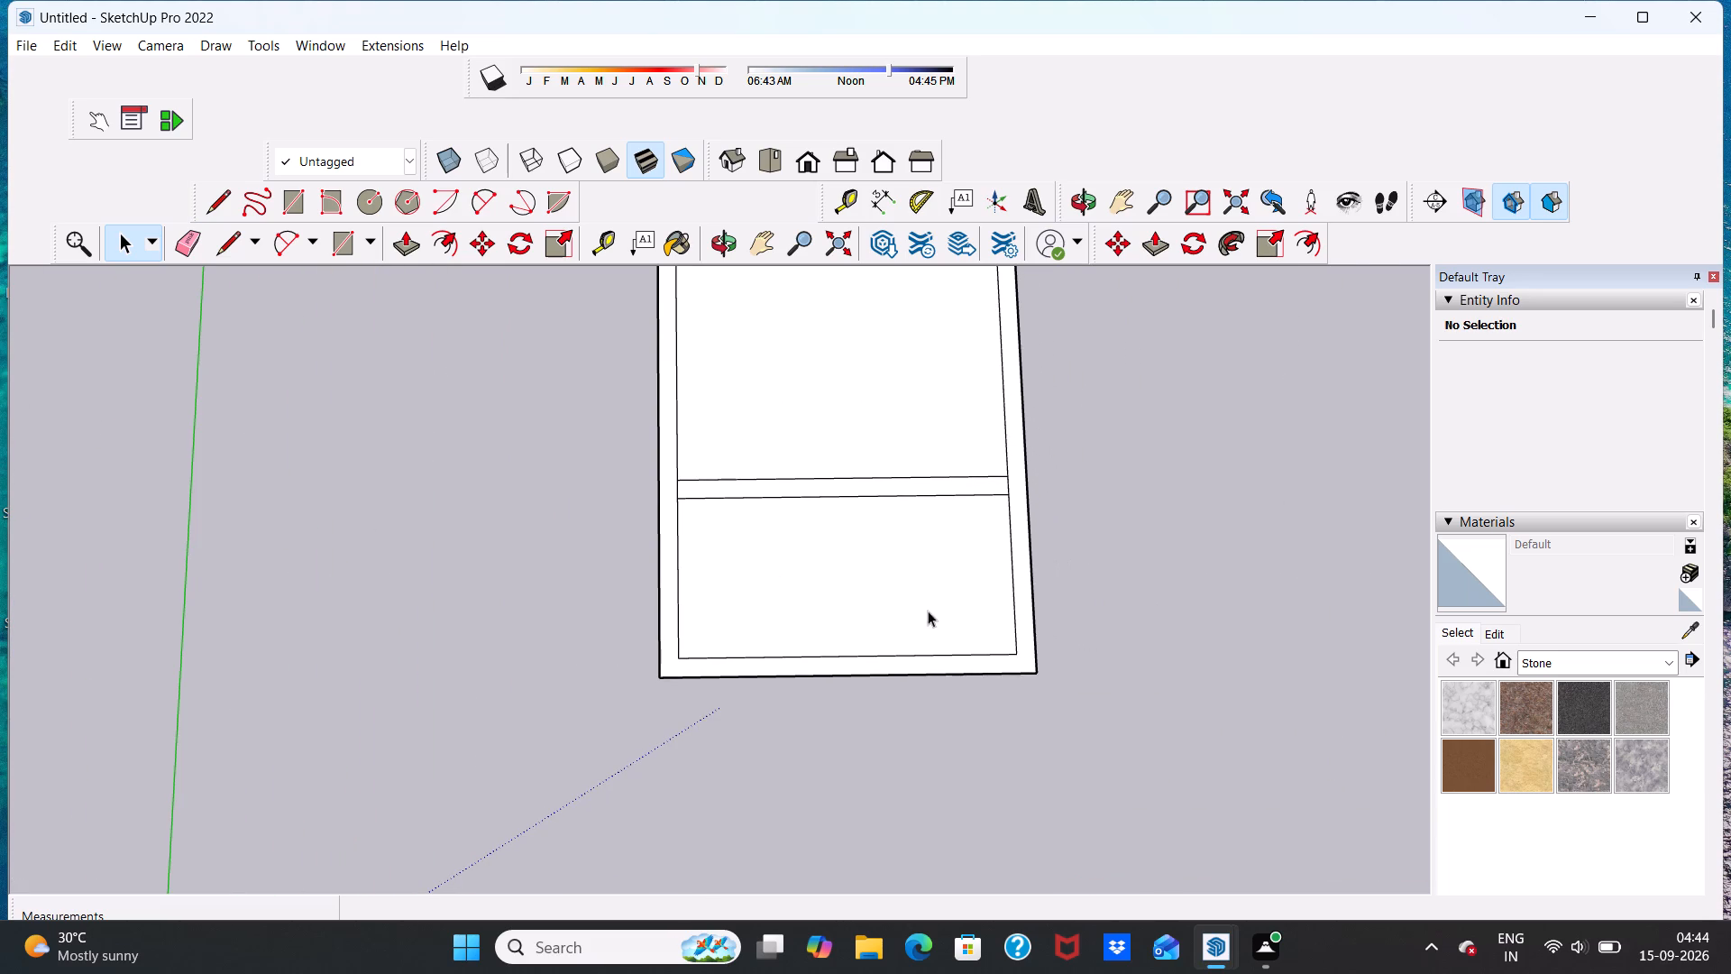
Extend the partition's front line 9" across the wall band nearest the green axis to the outer edge.
middle_drag(915, 616, 839, 362)
middle_drag(793, 521, 784, 659)
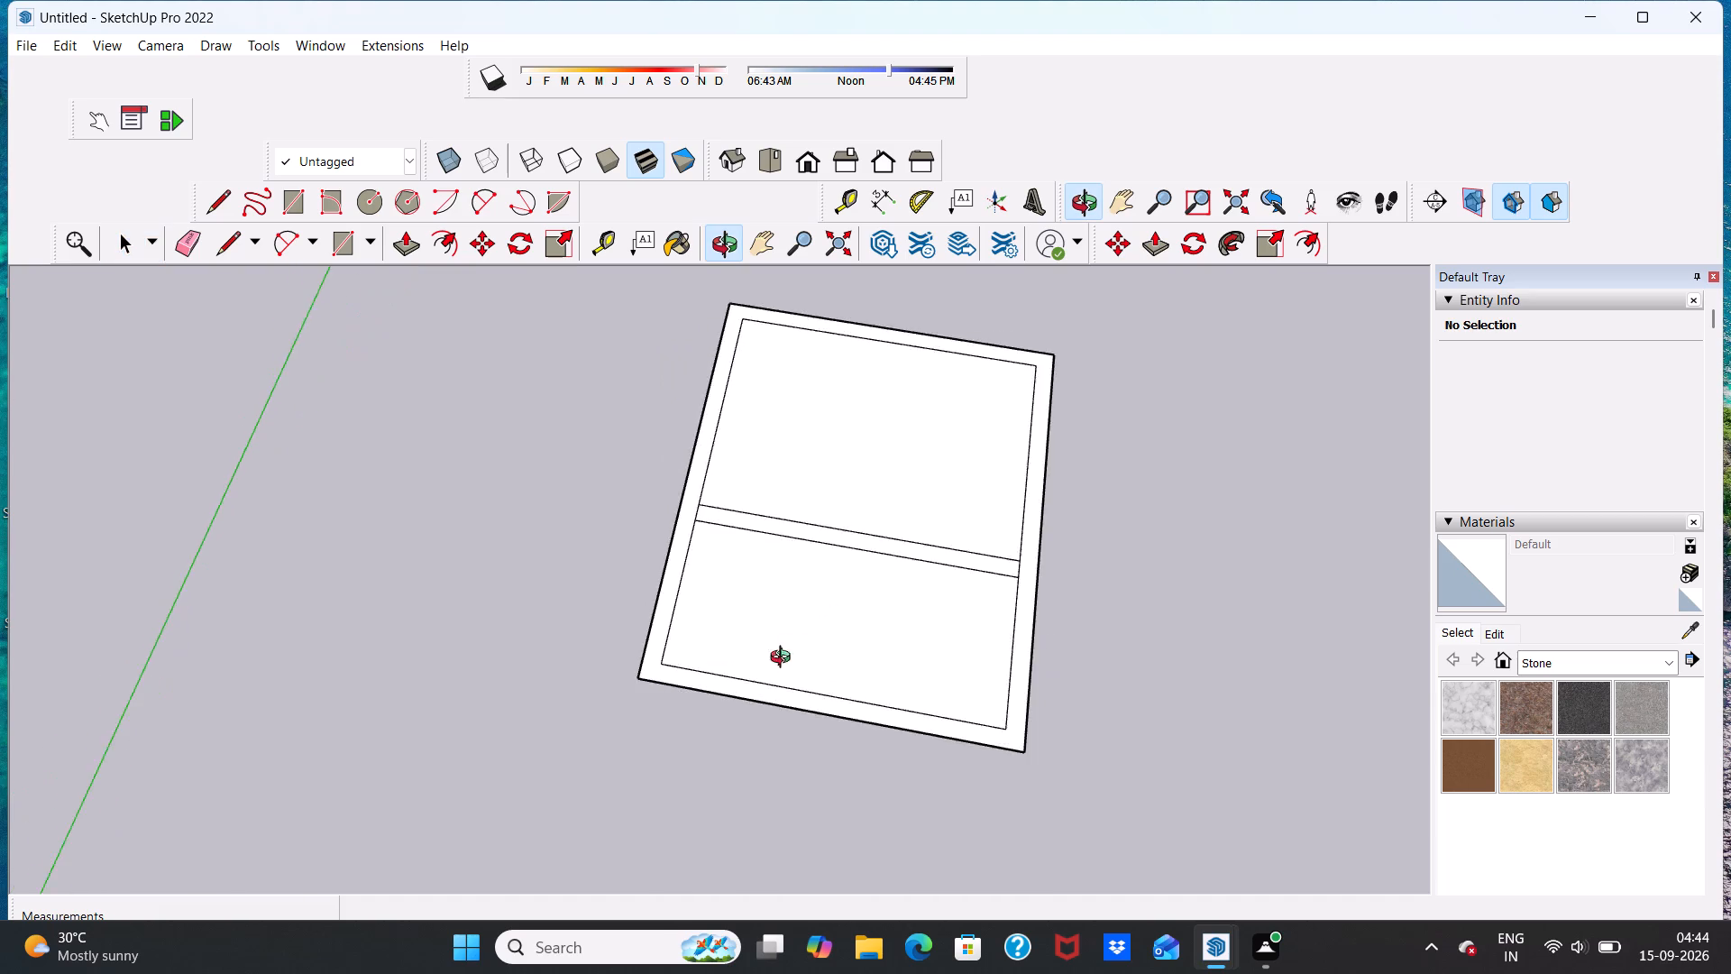
middle_drag(784, 659, 913, 589)
scroll(732, 510, up, 5)
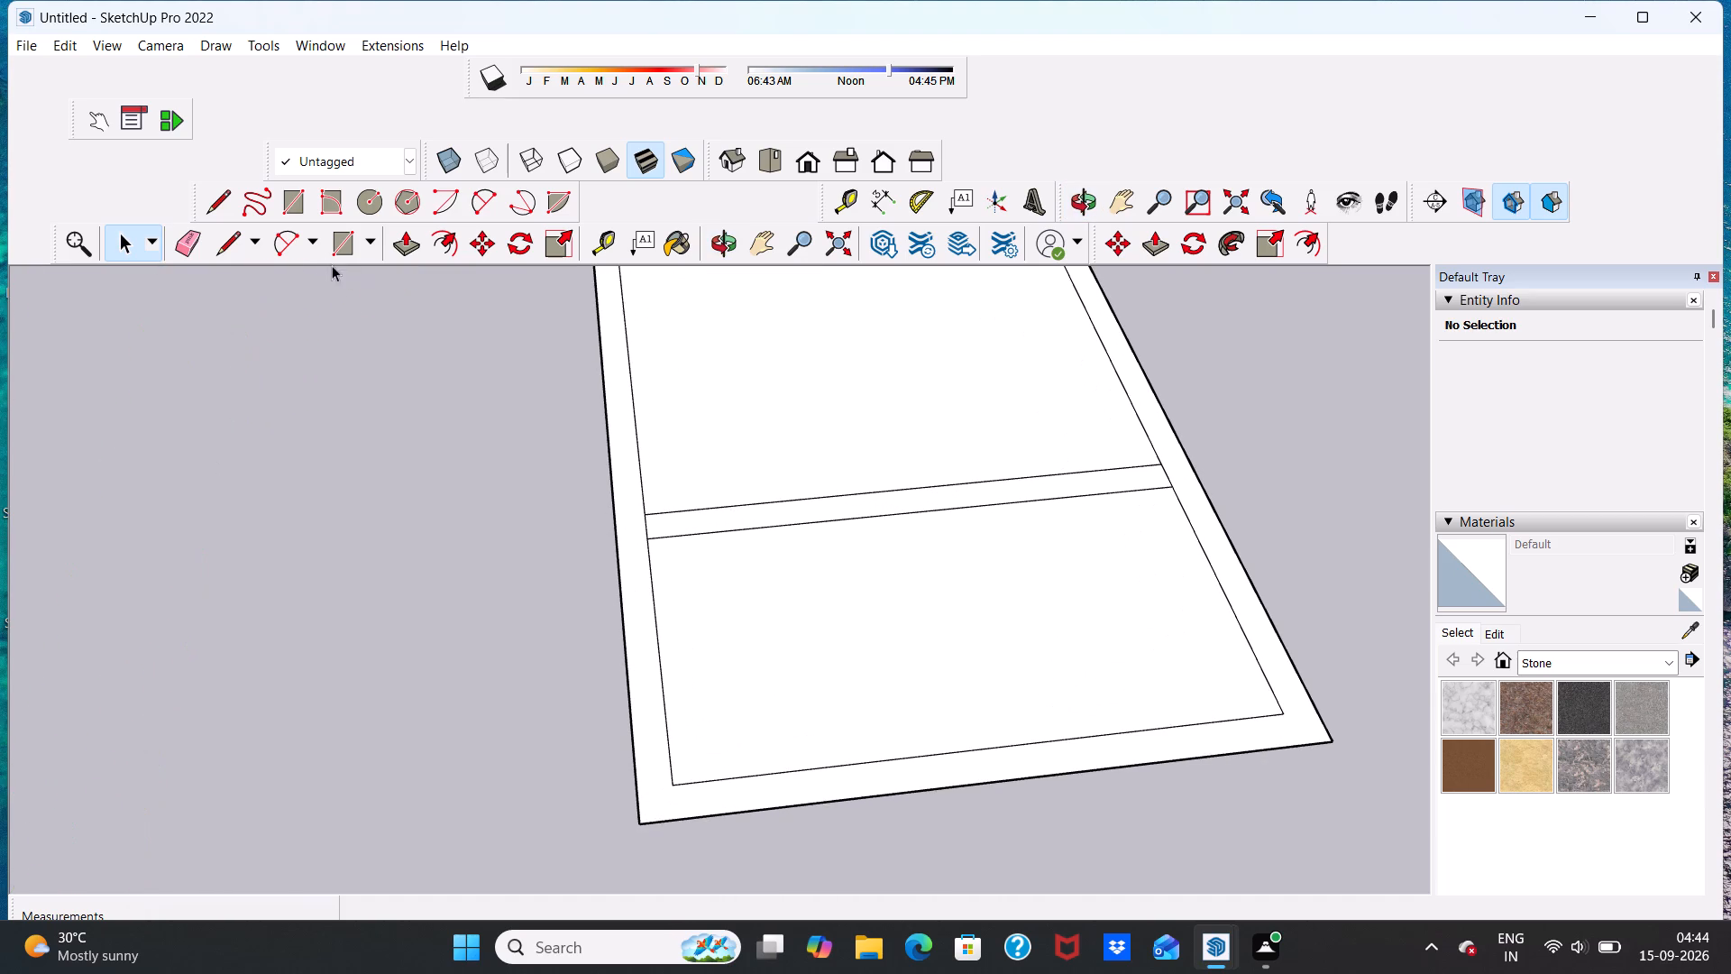
click(227, 246)
scroll(712, 577, up, 6)
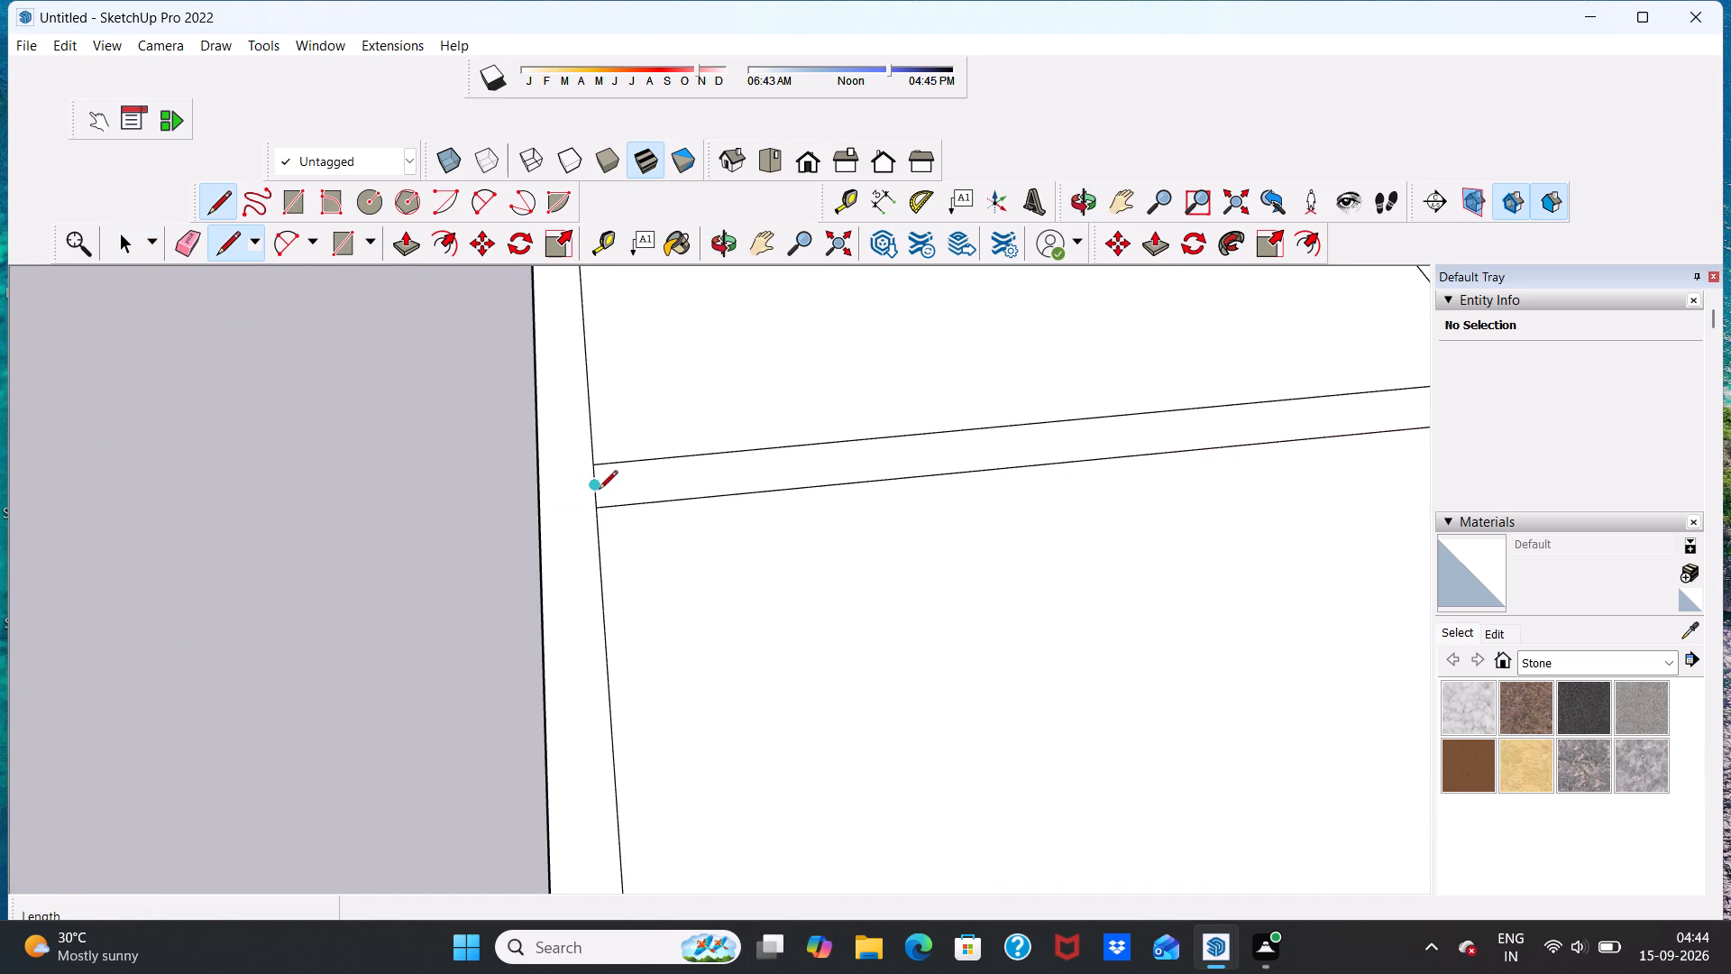
click(600, 504)
click(542, 510)
Push/Pull the wall band around the floor outline by 1 1/2".
scroll(658, 549, down, 13)
scroll(925, 485, up, 5)
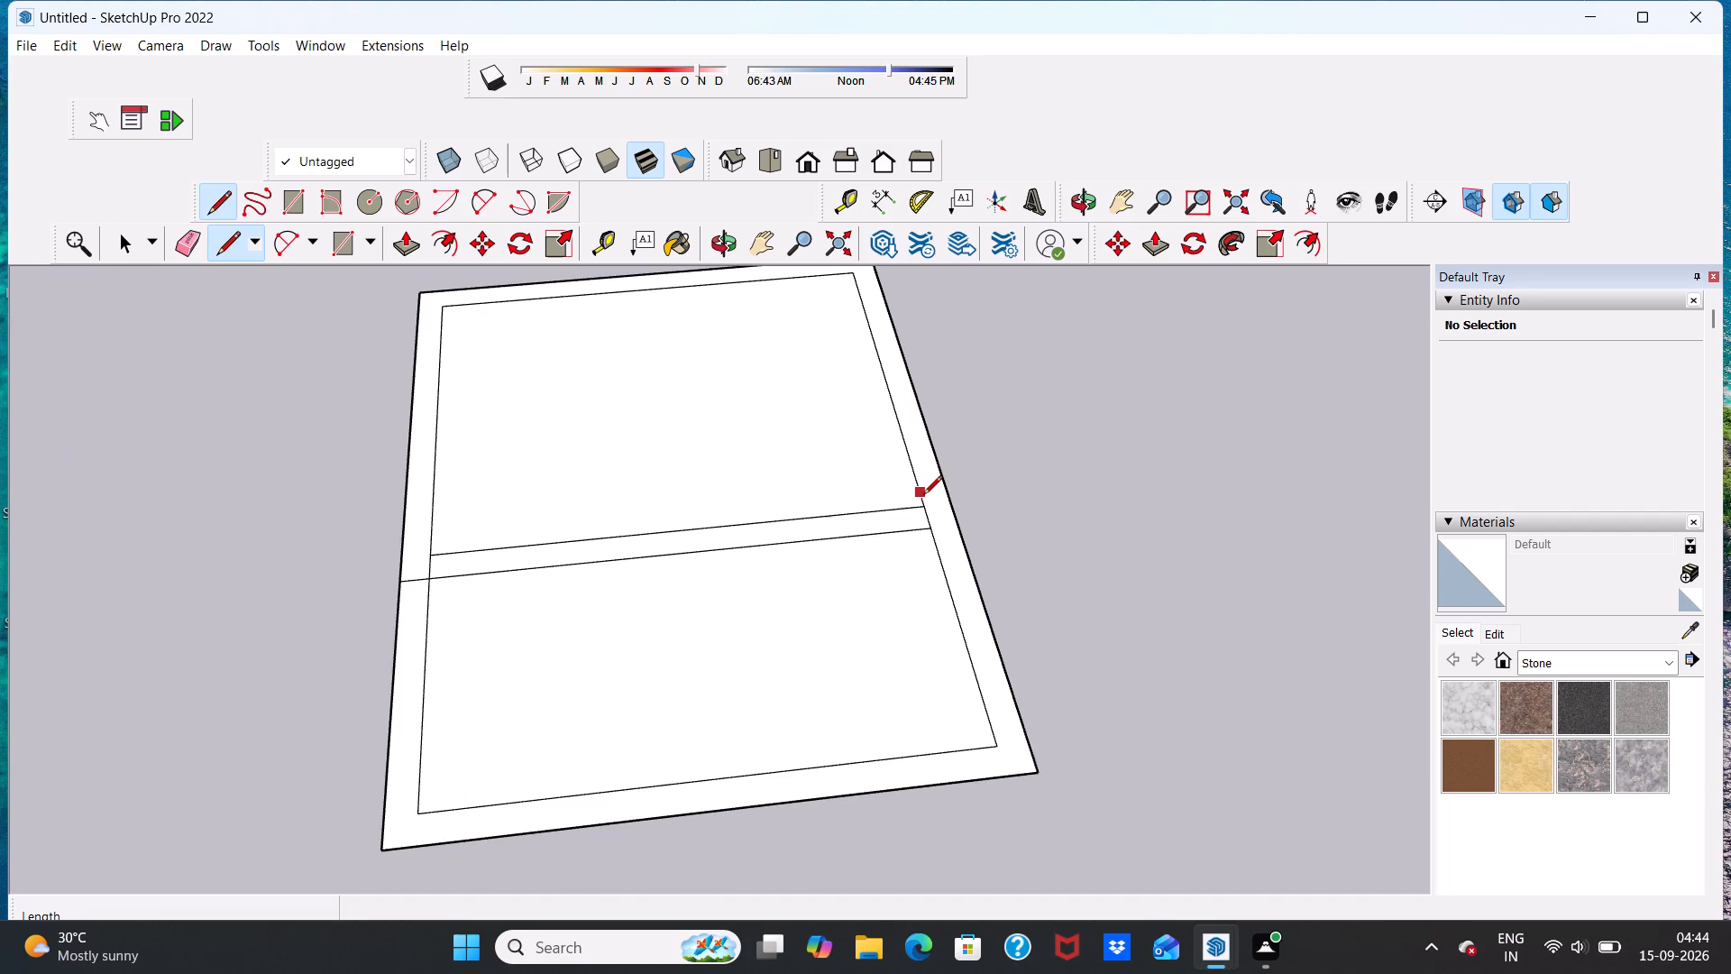
scroll(1087, 561, down, 5)
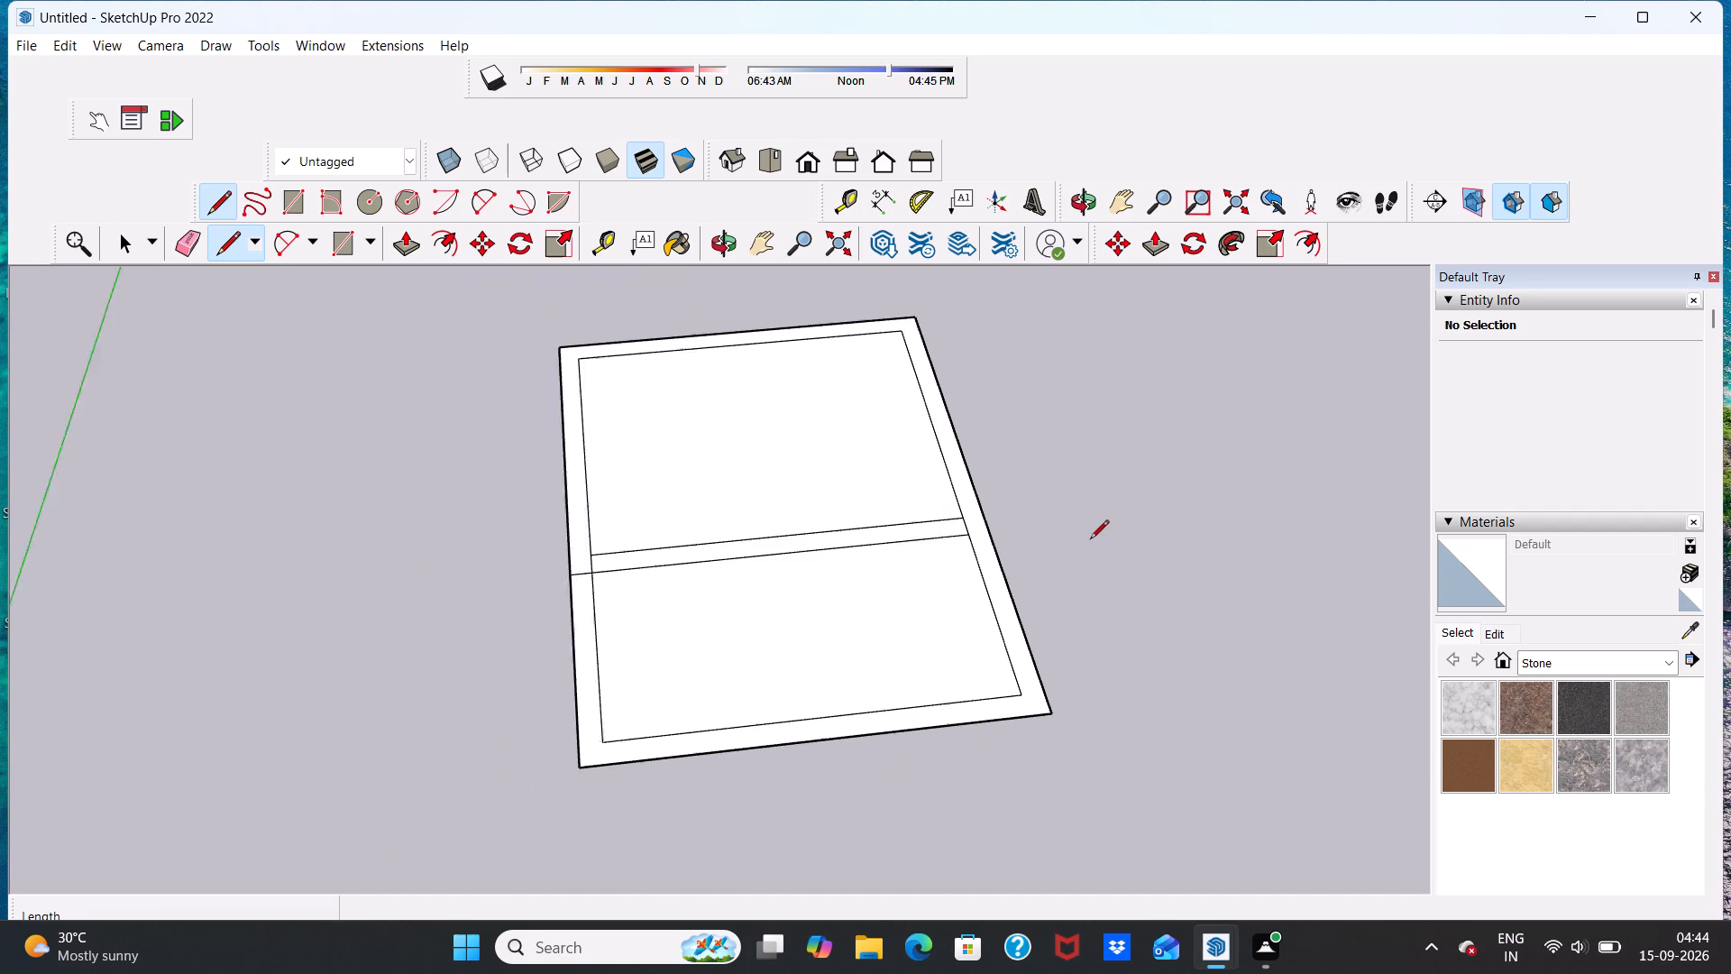
scroll(1090, 540, down, 1)
scroll(1182, 648, up, 1)
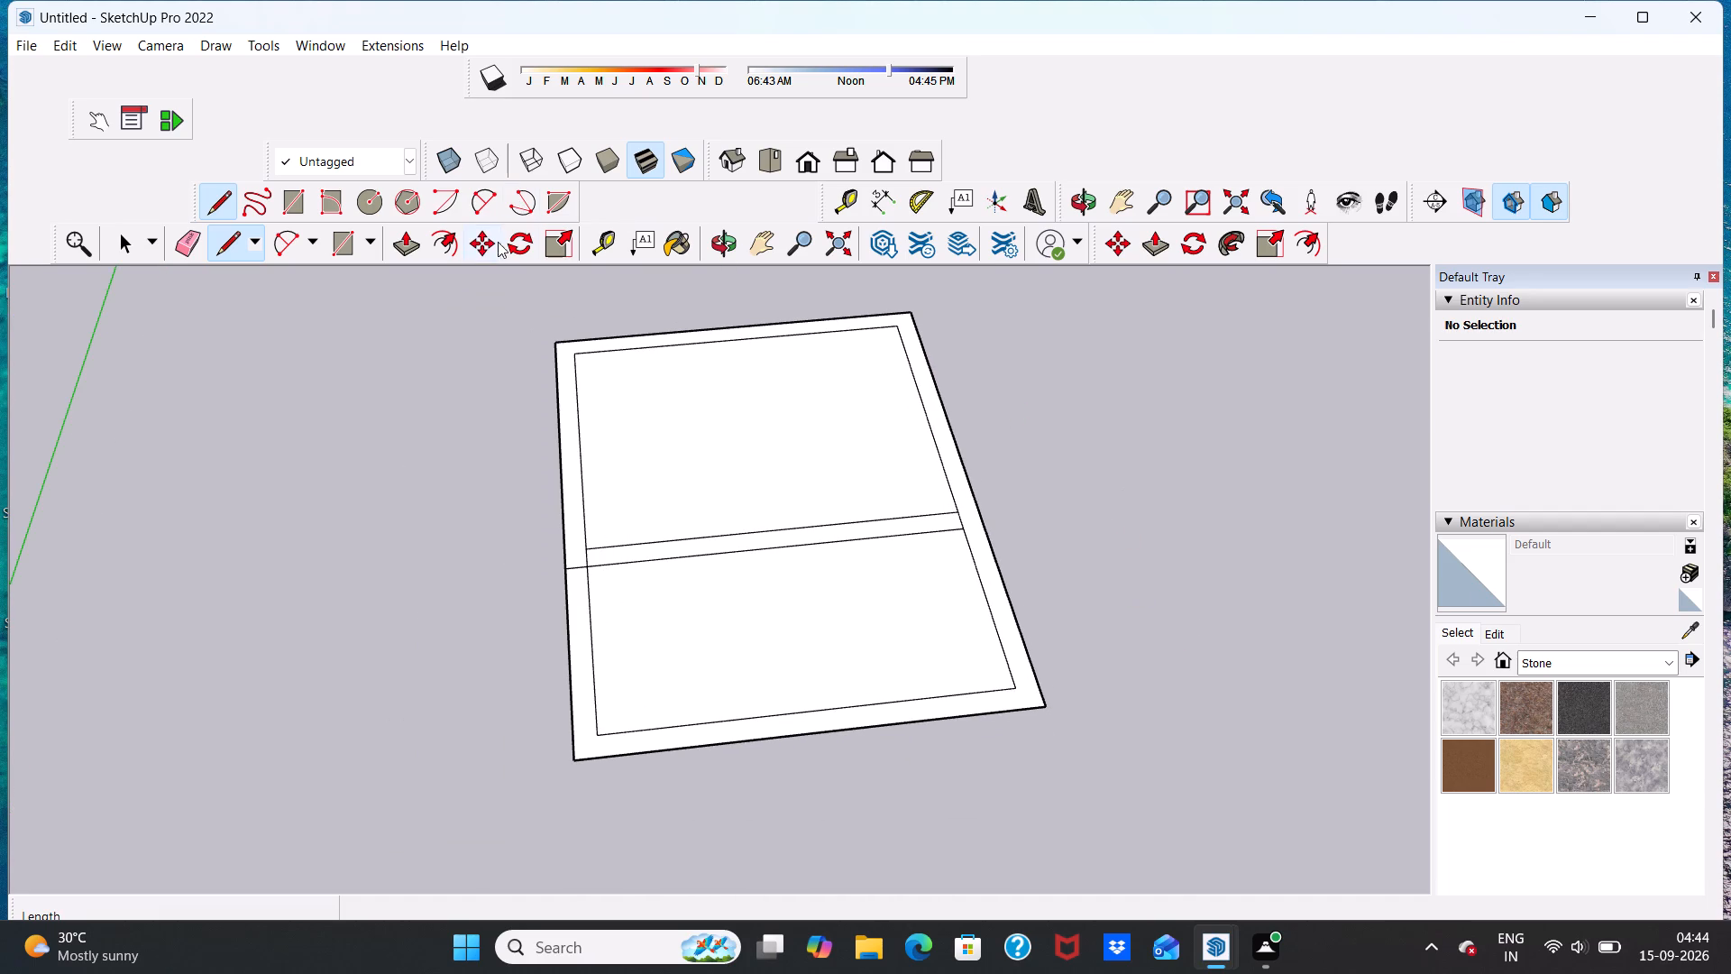
click(407, 246)
scroll(590, 705, up, 3)
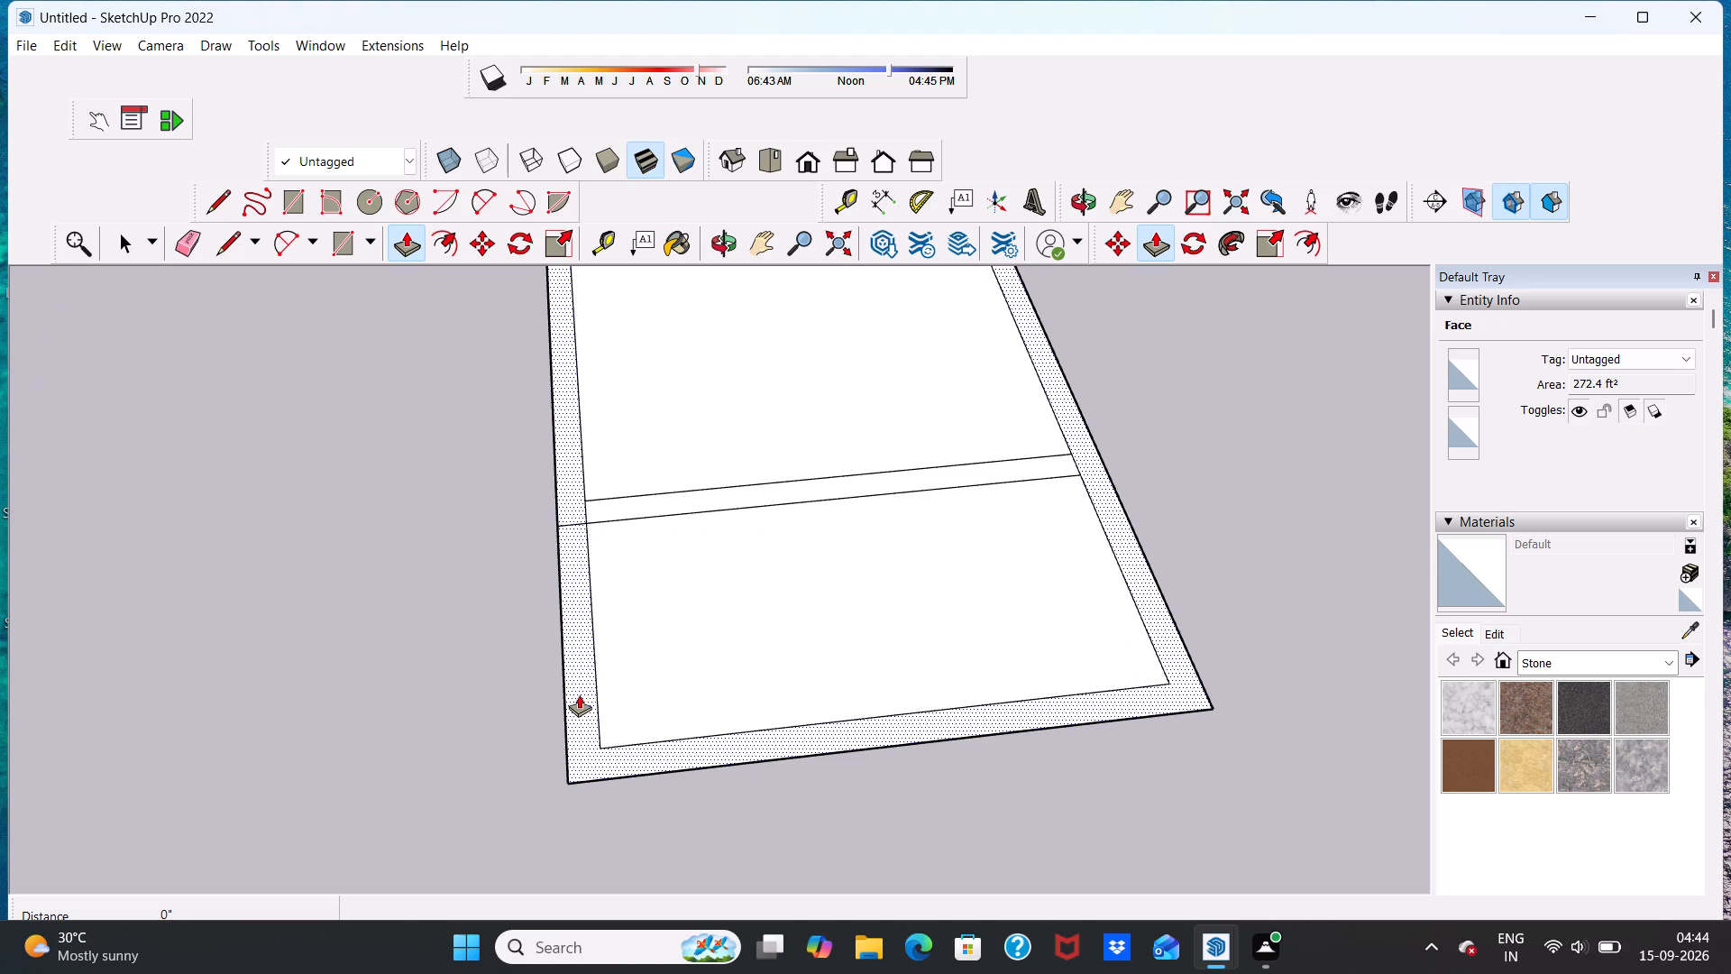
click(579, 696)
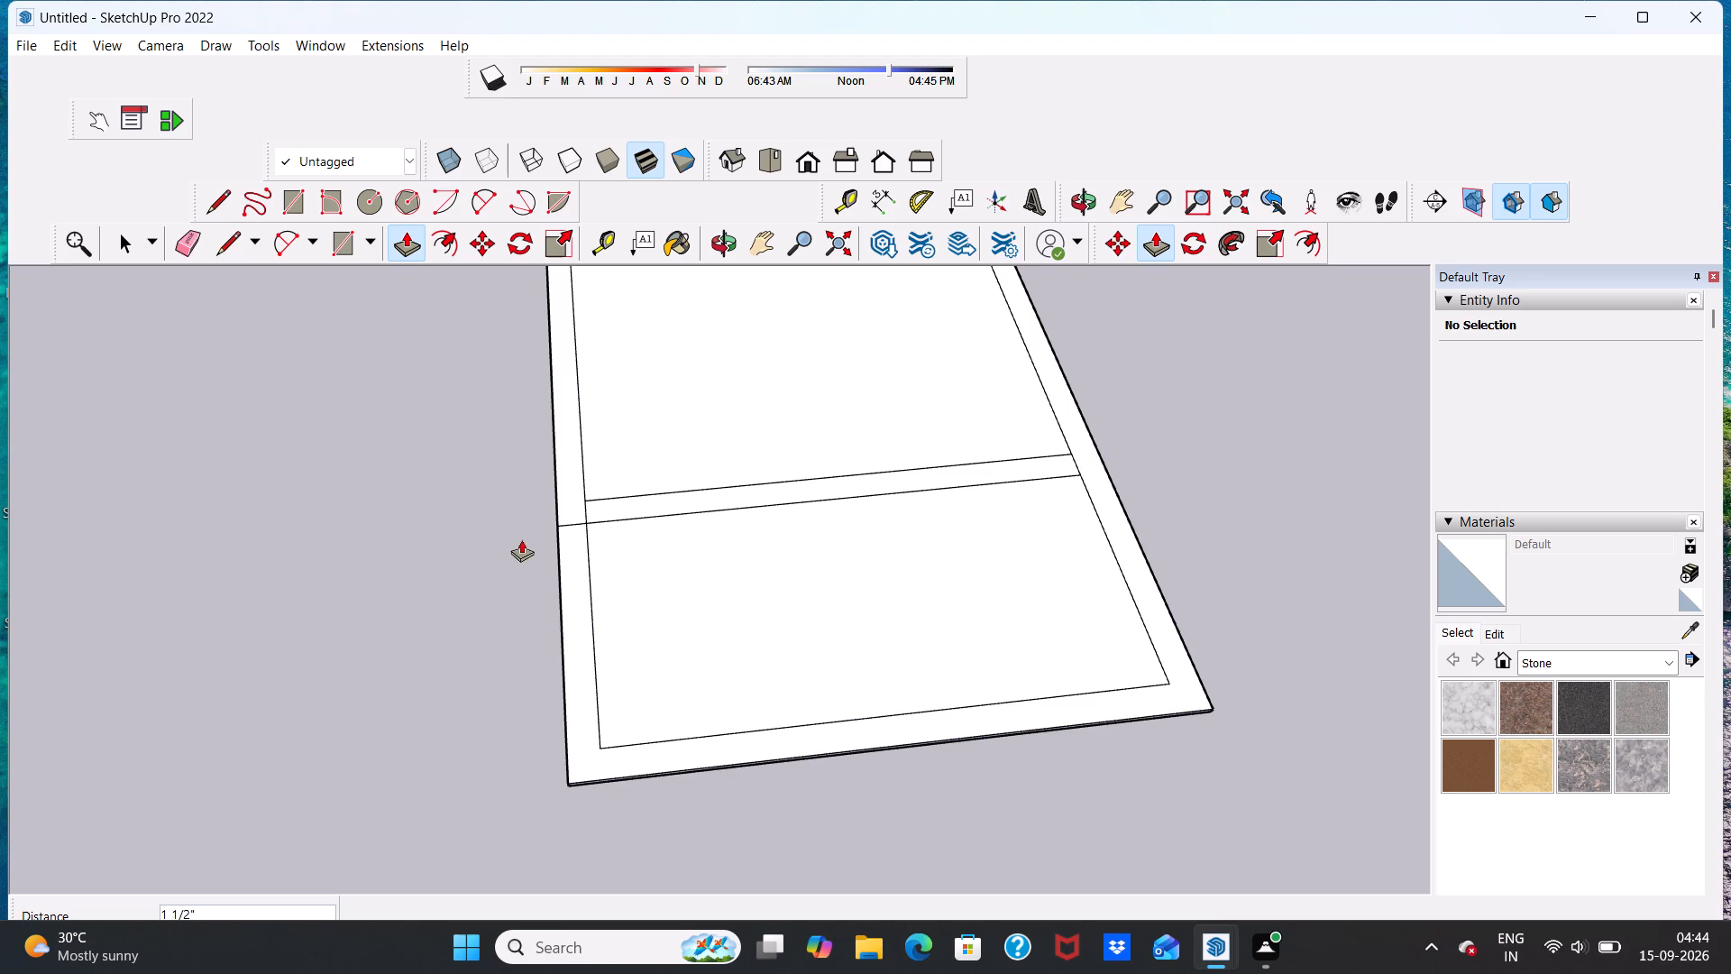
click(570, 644)
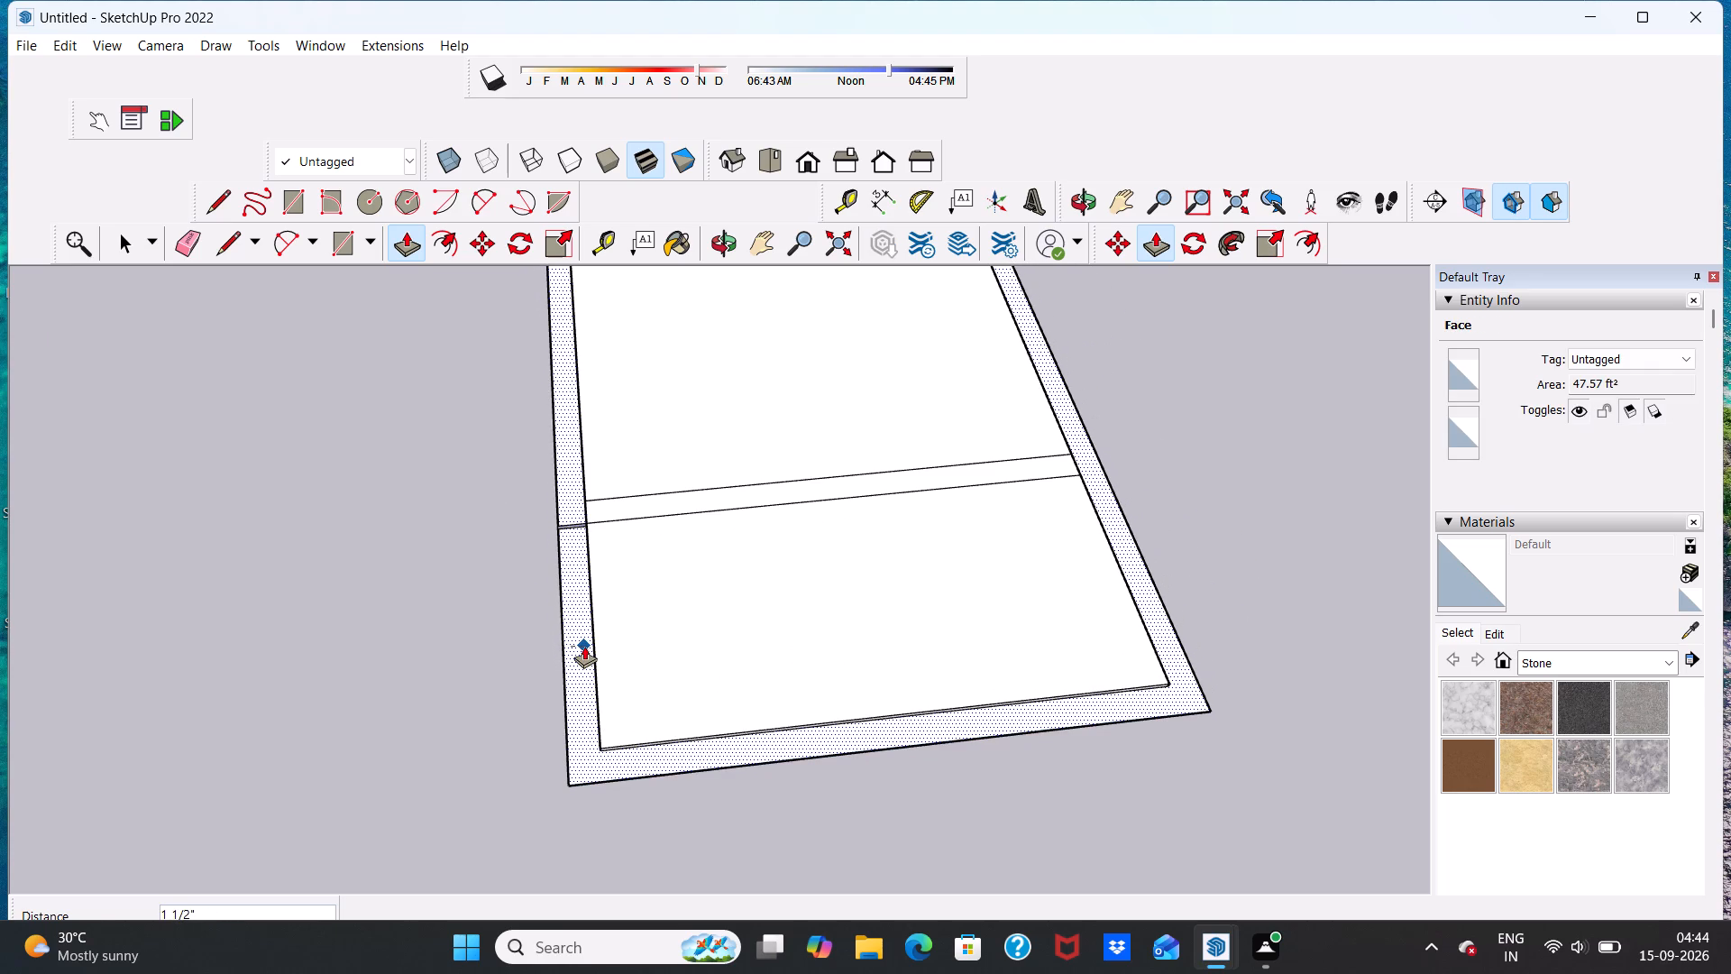
key(space)
Examine the raised outline's side faces and the junction where the partition lines meet the outer wall.
scroll(594, 610, down, 8)
scroll(556, 582, up, 6)
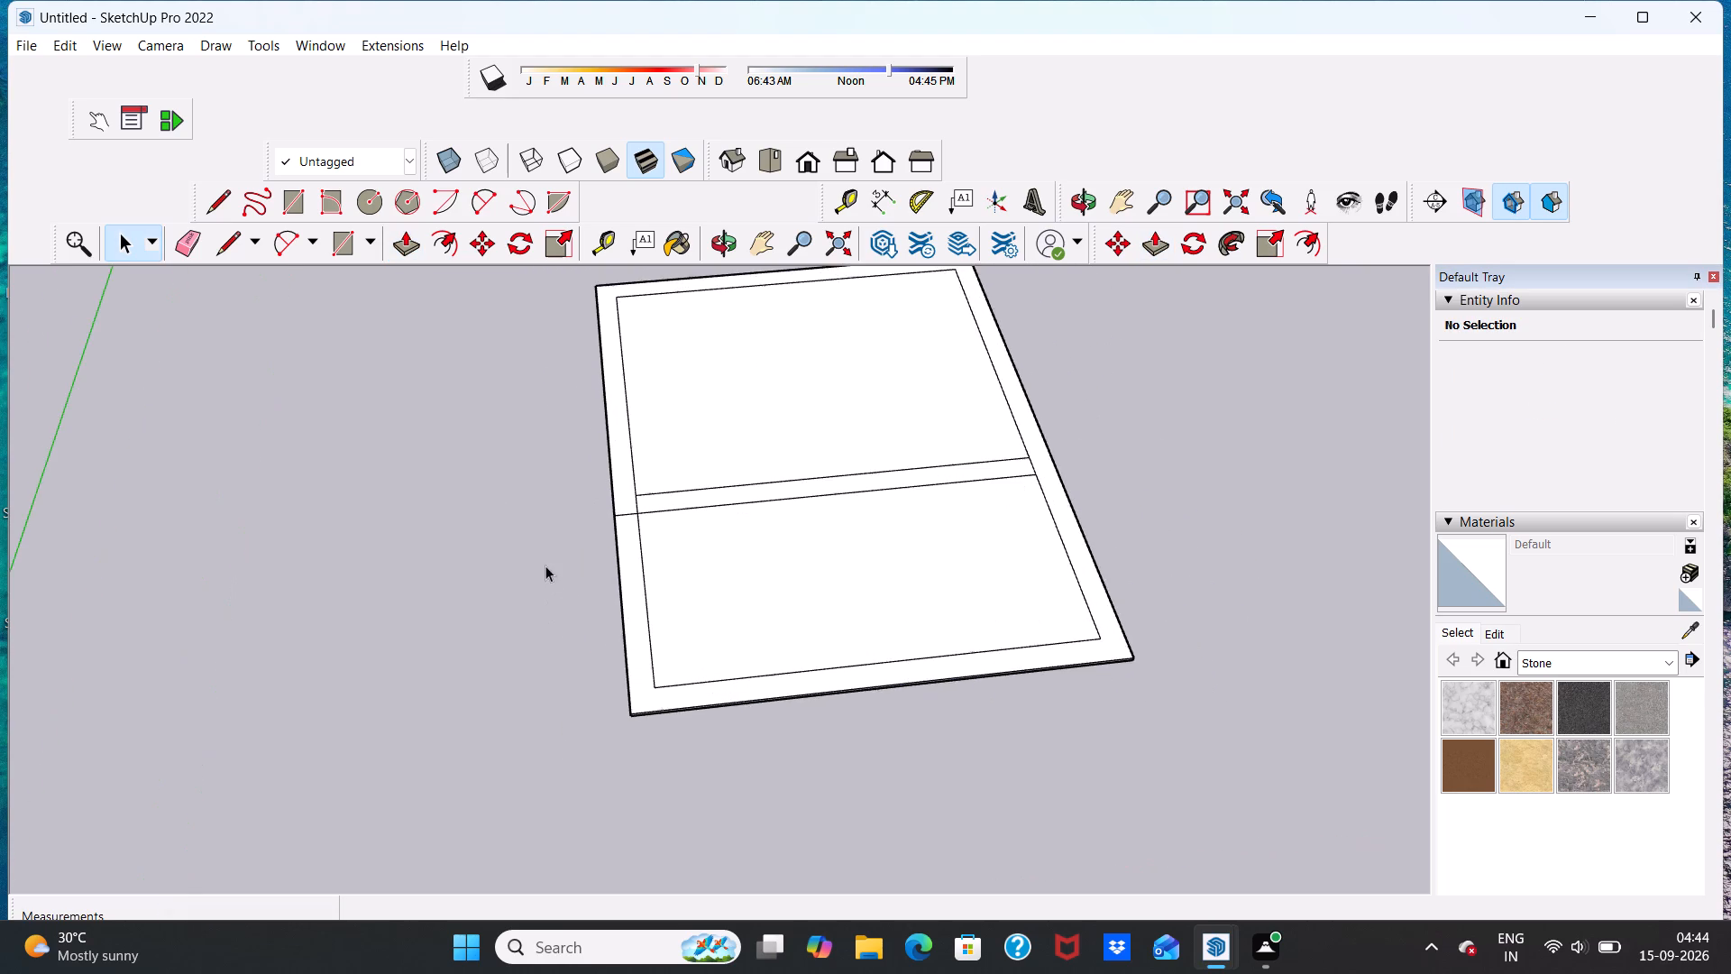
middle_drag(619, 606, 801, 383)
scroll(619, 606, up, 1)
scroll(560, 555, up, 12)
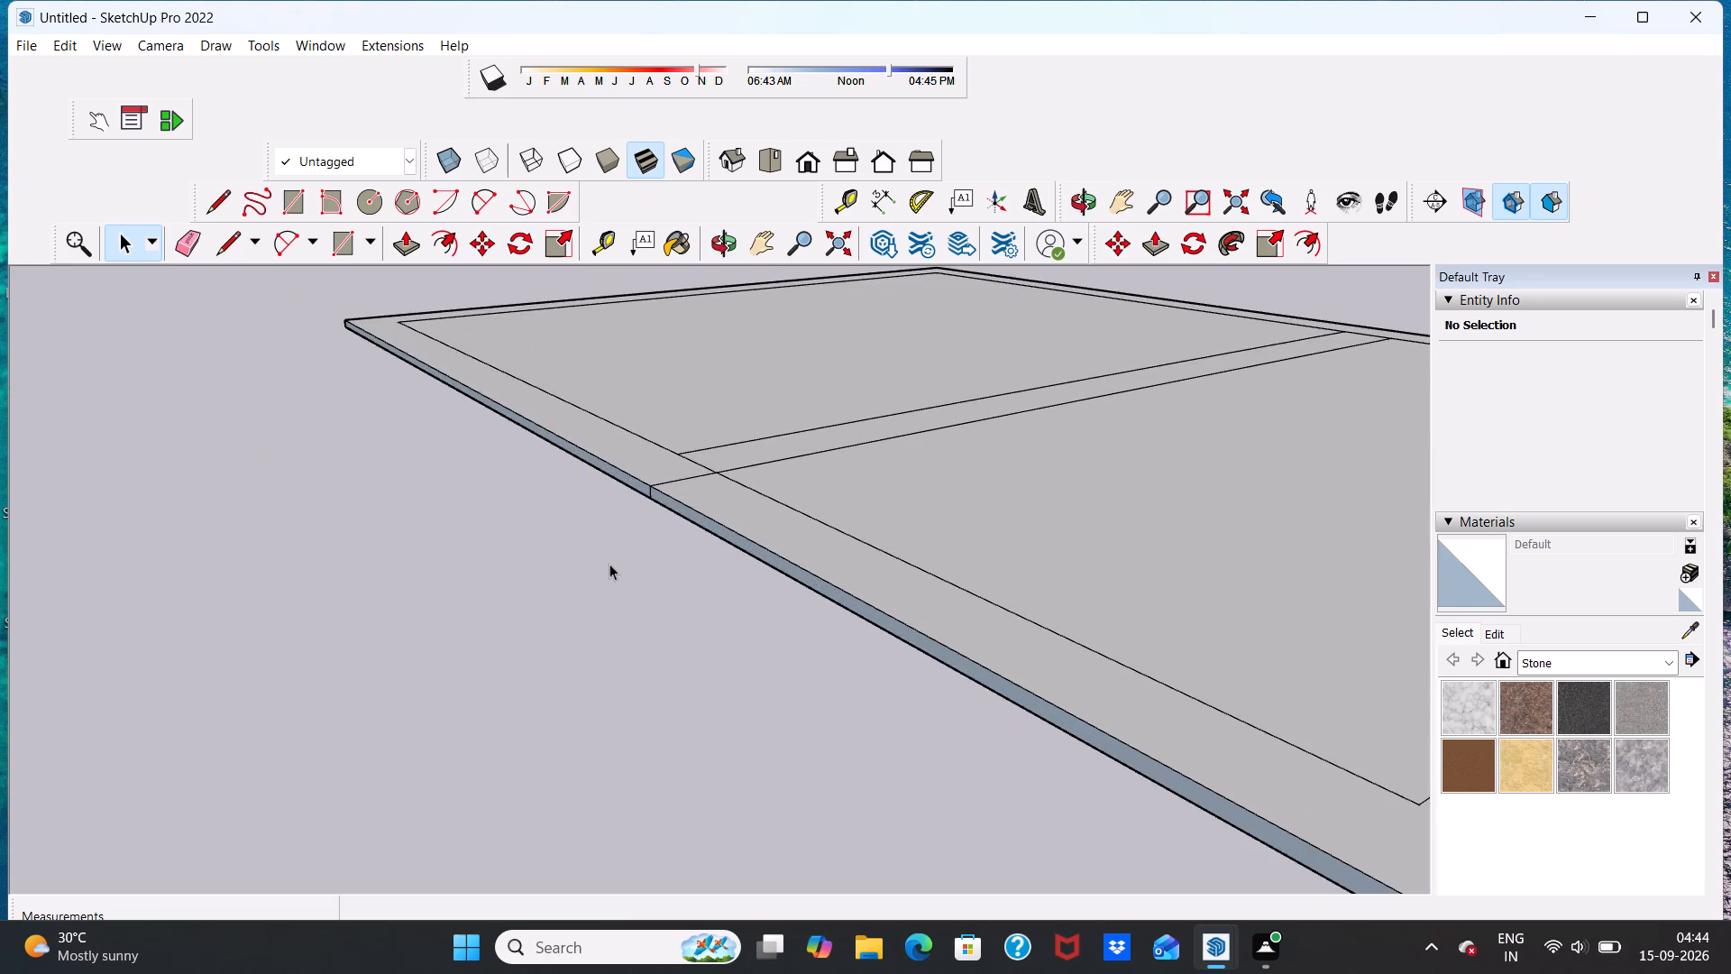
scroll(657, 525, up, 6)
scroll(637, 527, down, 12)
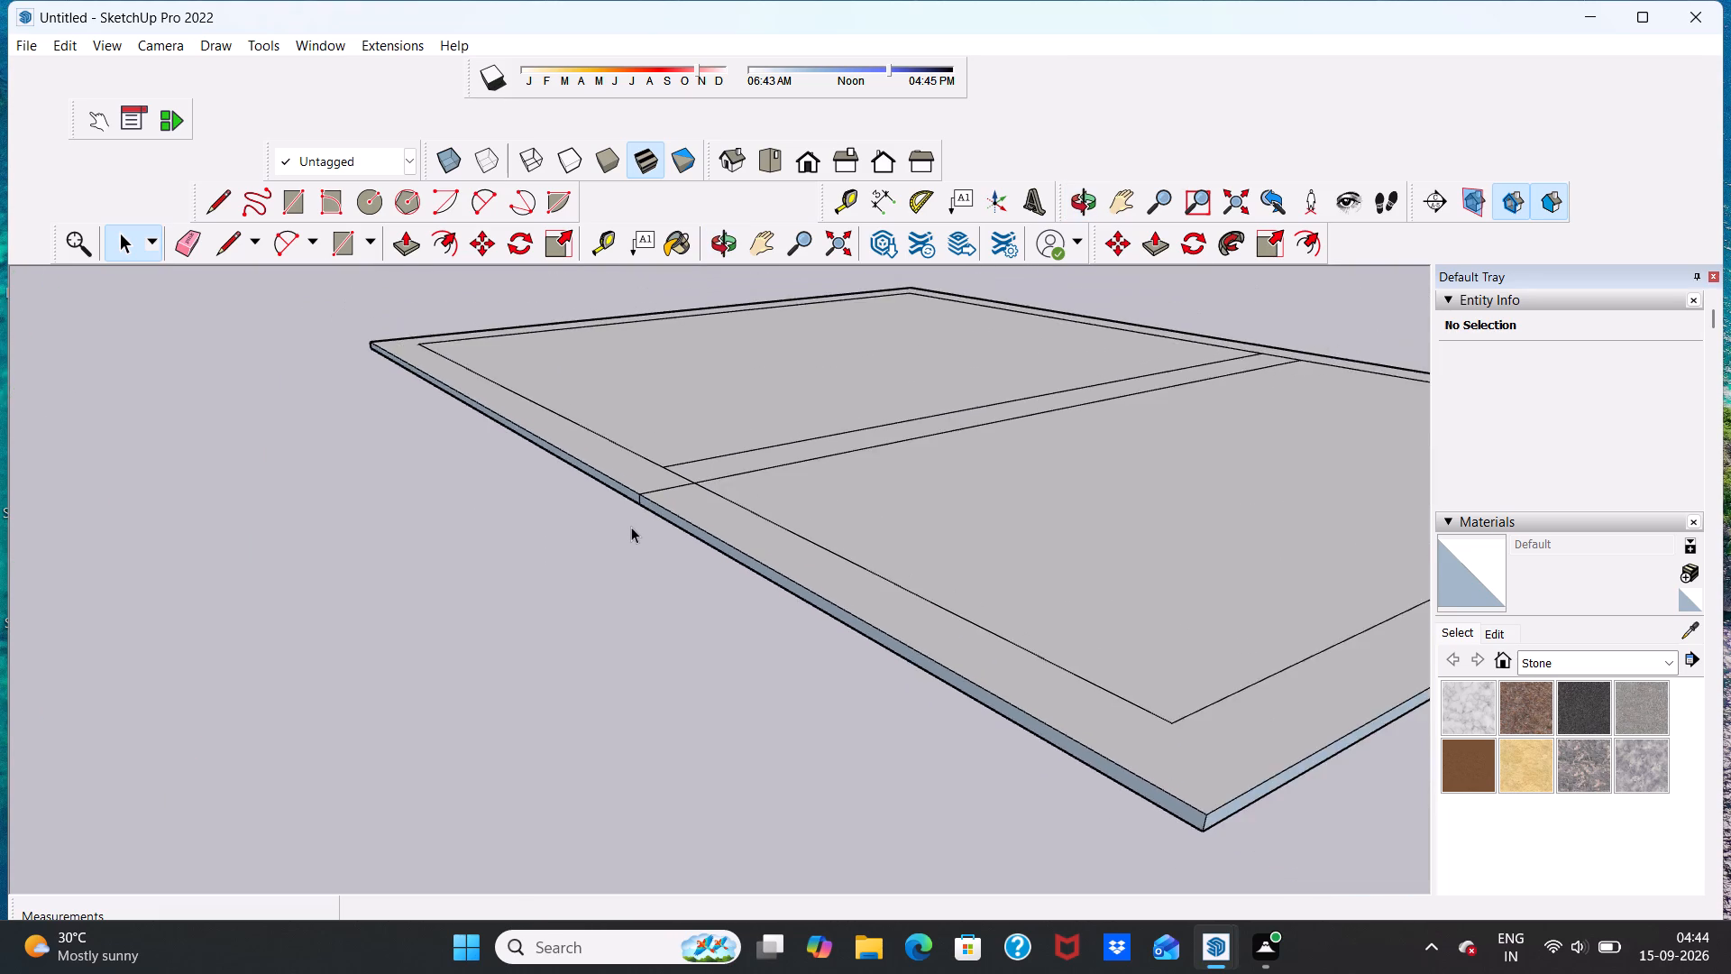
scroll(631, 527, down, 9)
scroll(756, 526, up, 5)
Erase the short inner-outline edge segments at both ends of the partition, between its two lines, to join it with the outer wall band.
middle_drag(726, 545, 483, 676)
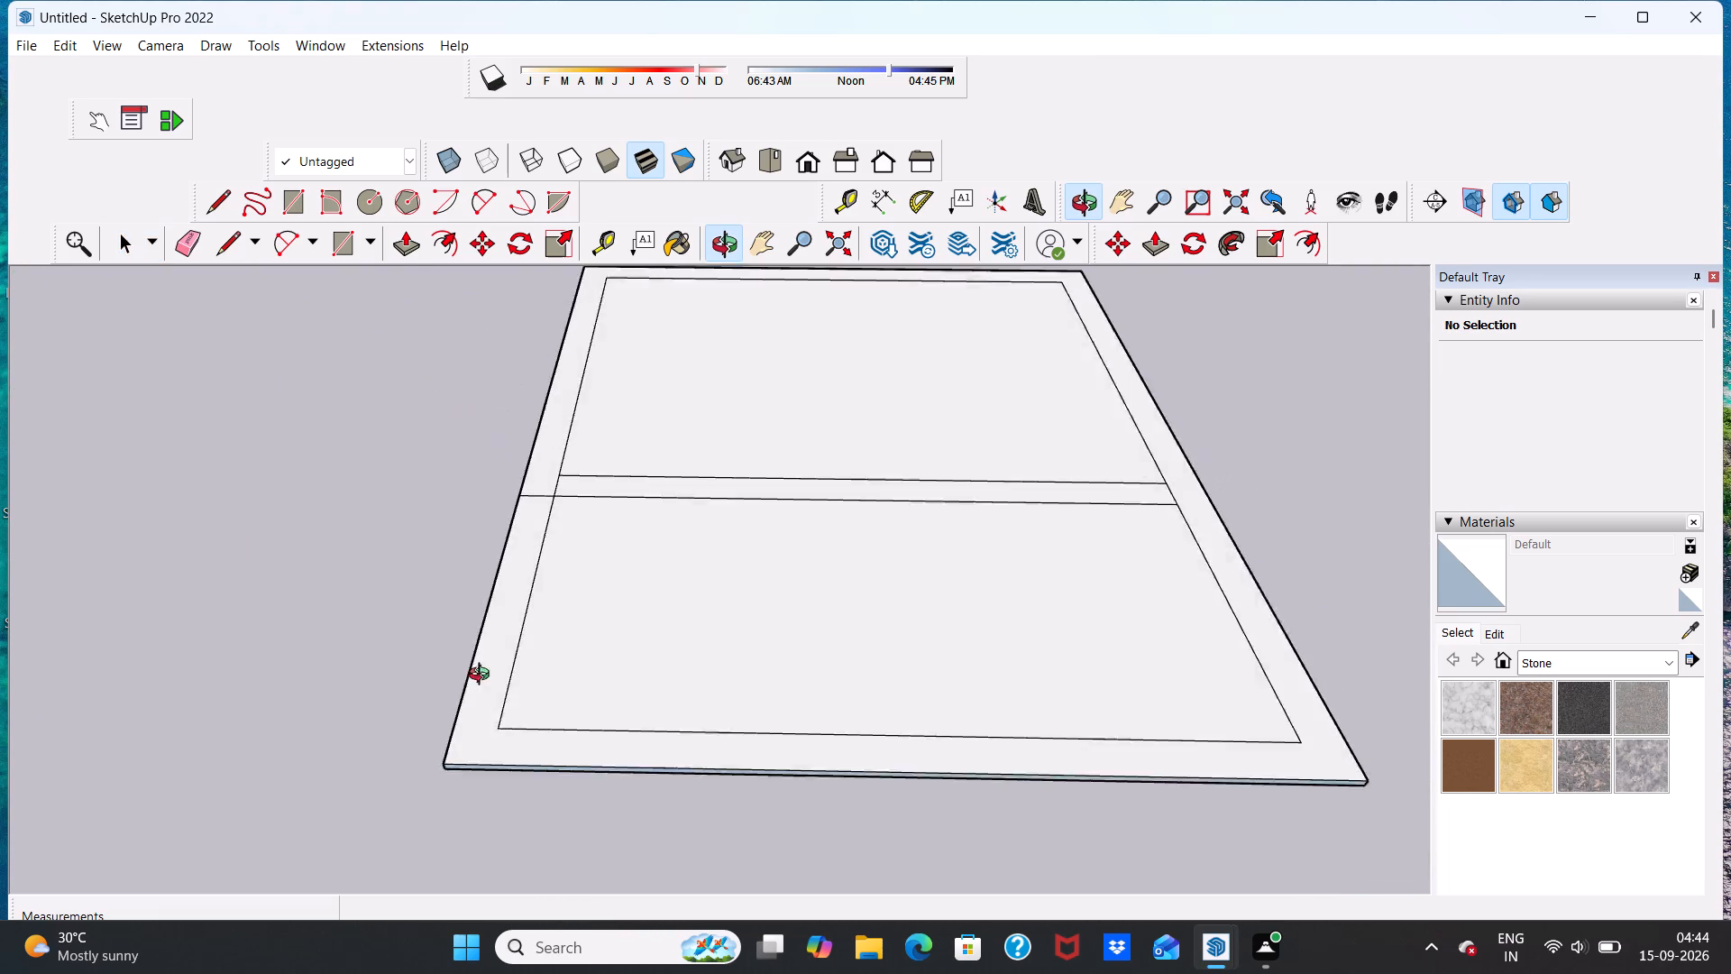
middle_drag(483, 676, 495, 786)
scroll(536, 494, up, 5)
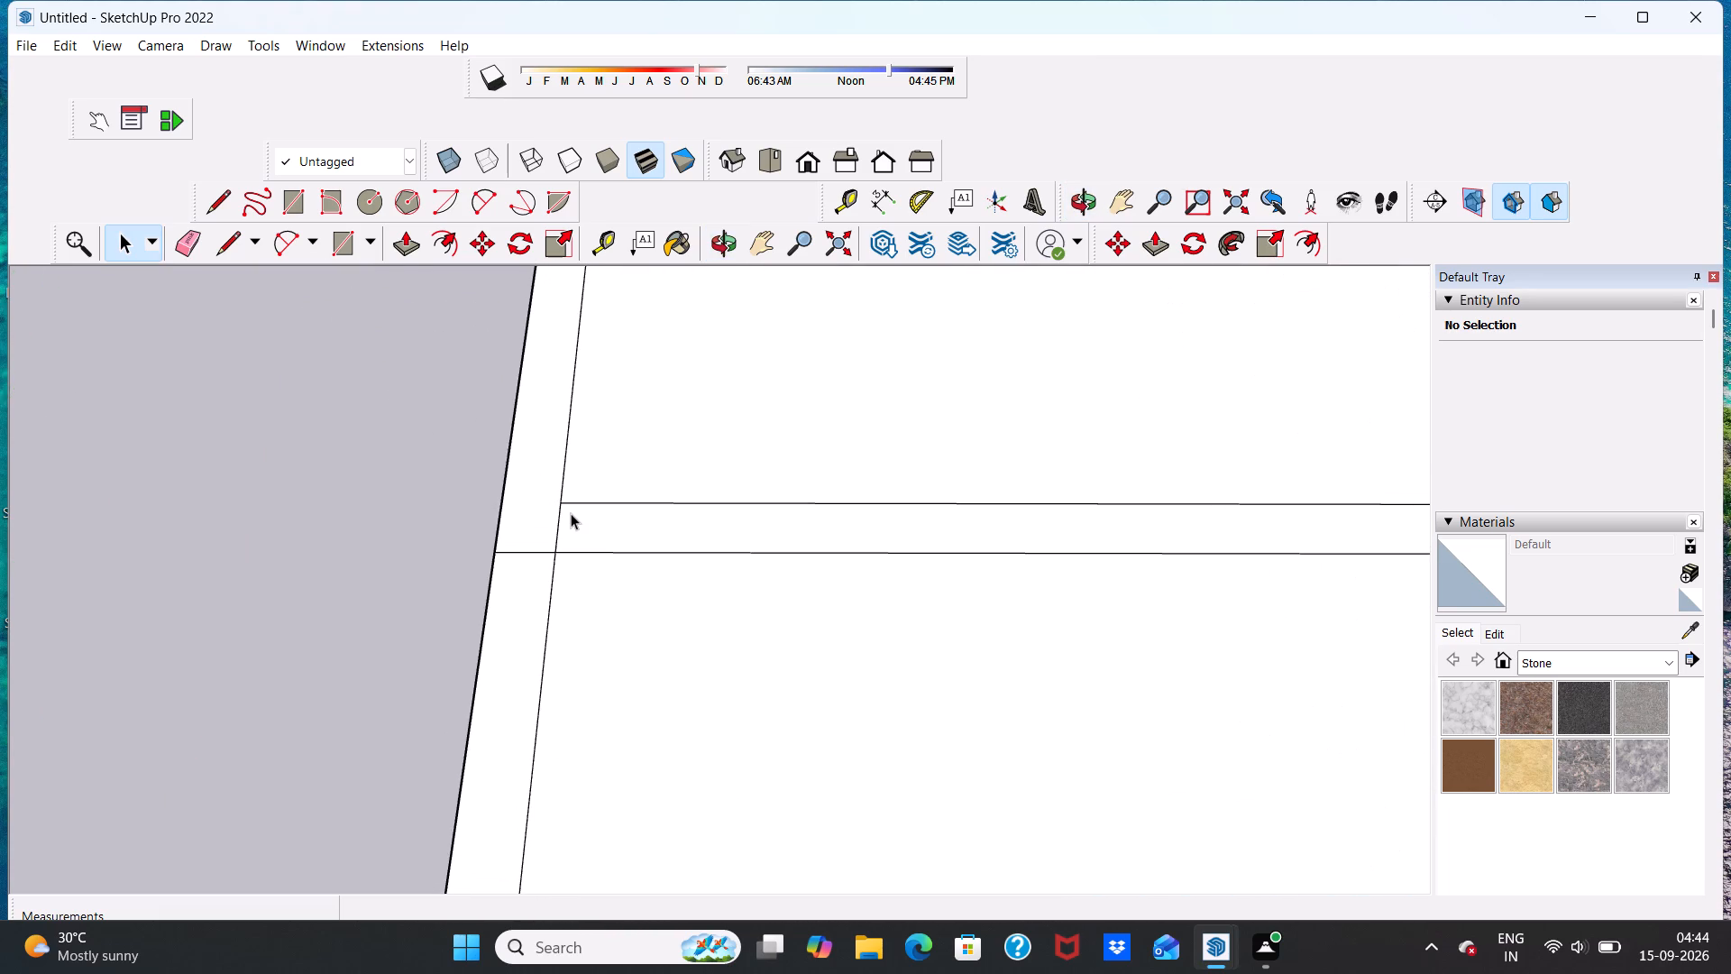
scroll(571, 513, down, 9)
scroll(593, 515, up, 7)
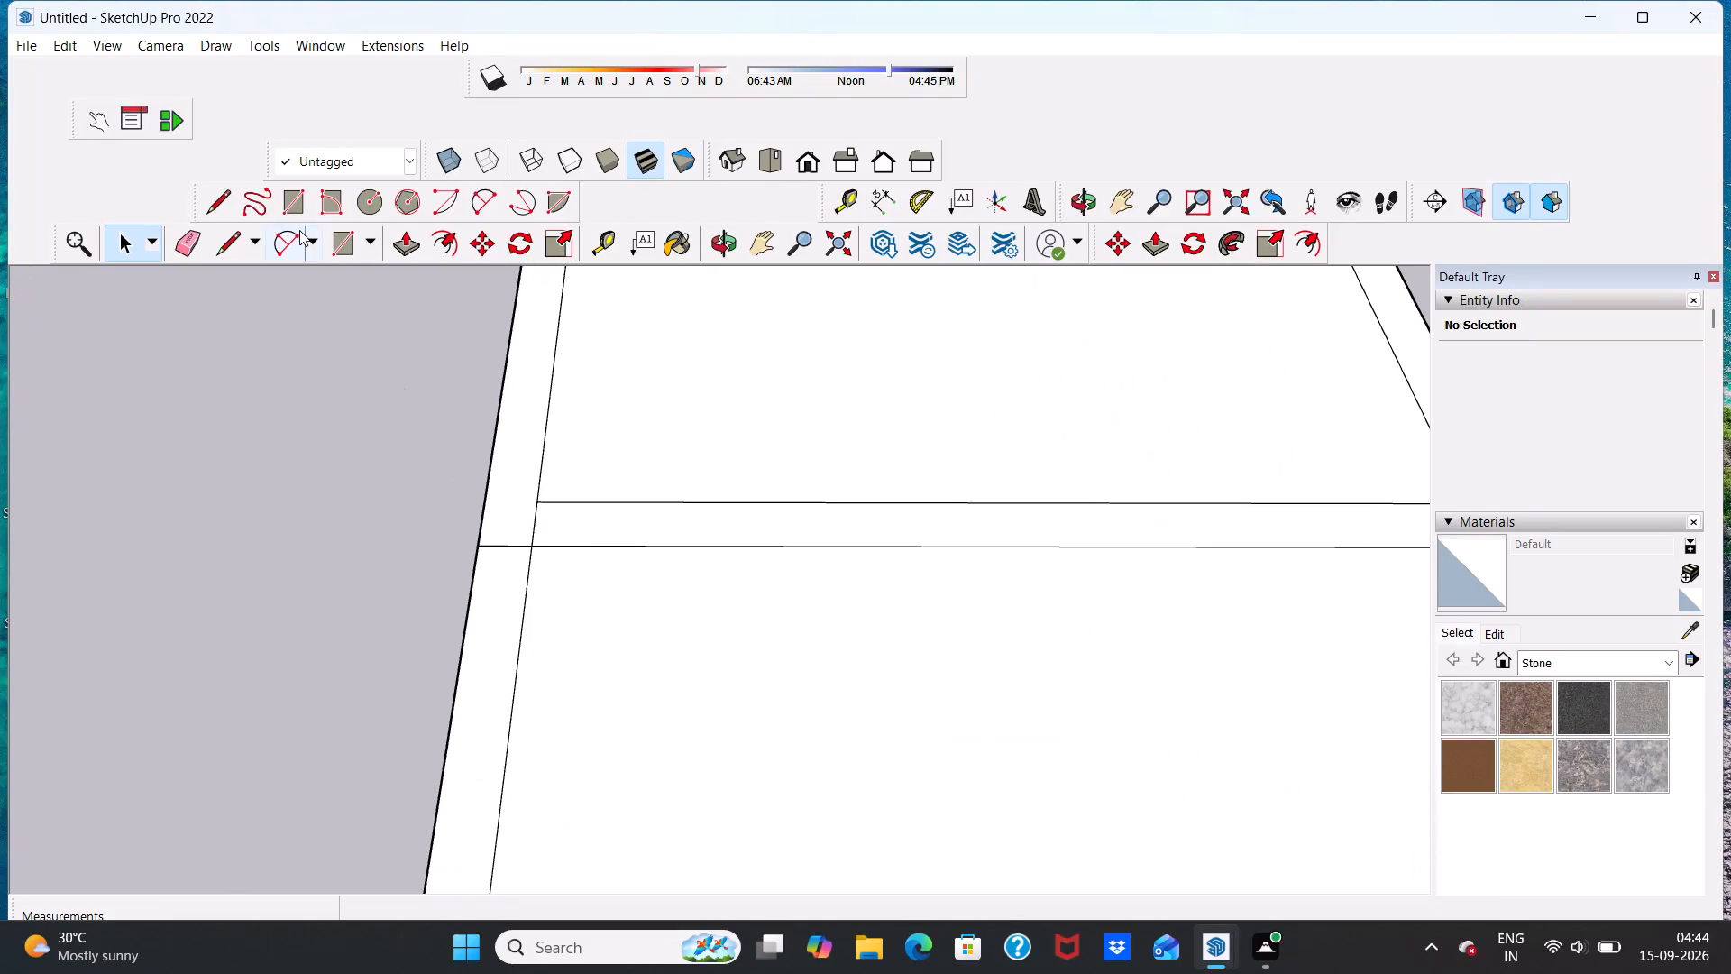
click(183, 248)
scroll(526, 473, up, 6)
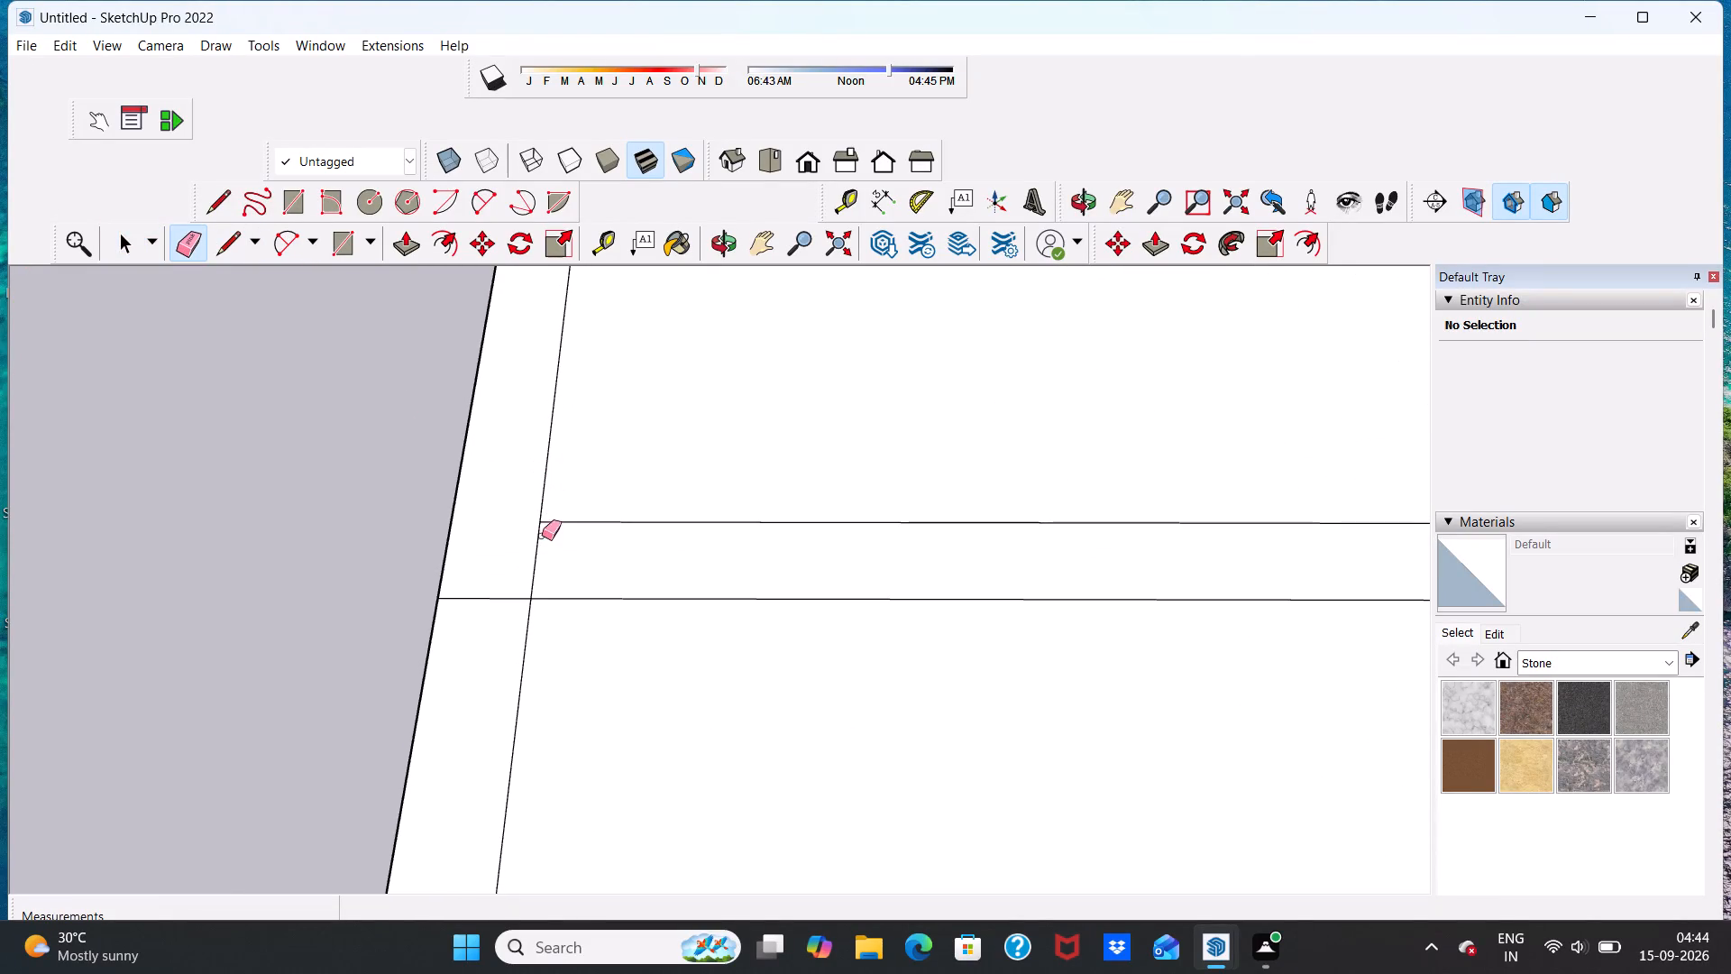
click(535, 565)
scroll(551, 556, down, 15)
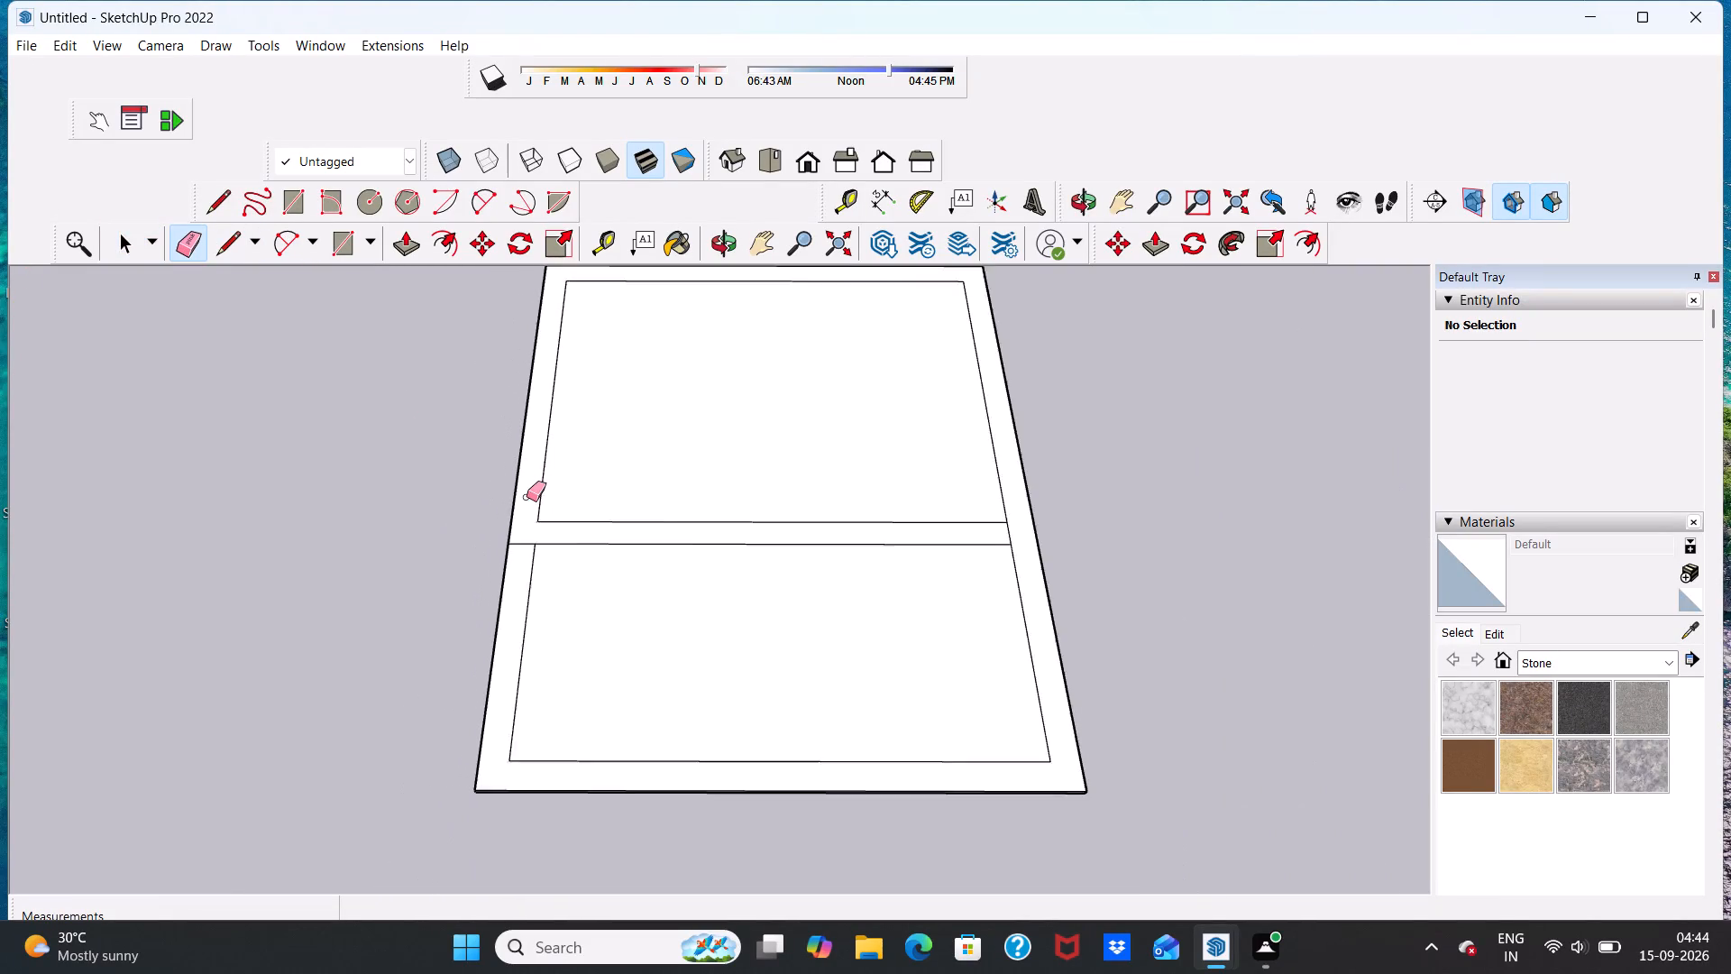
scroll(527, 497, down, 4)
scroll(918, 563, up, 6)
scroll(823, 504, up, 11)
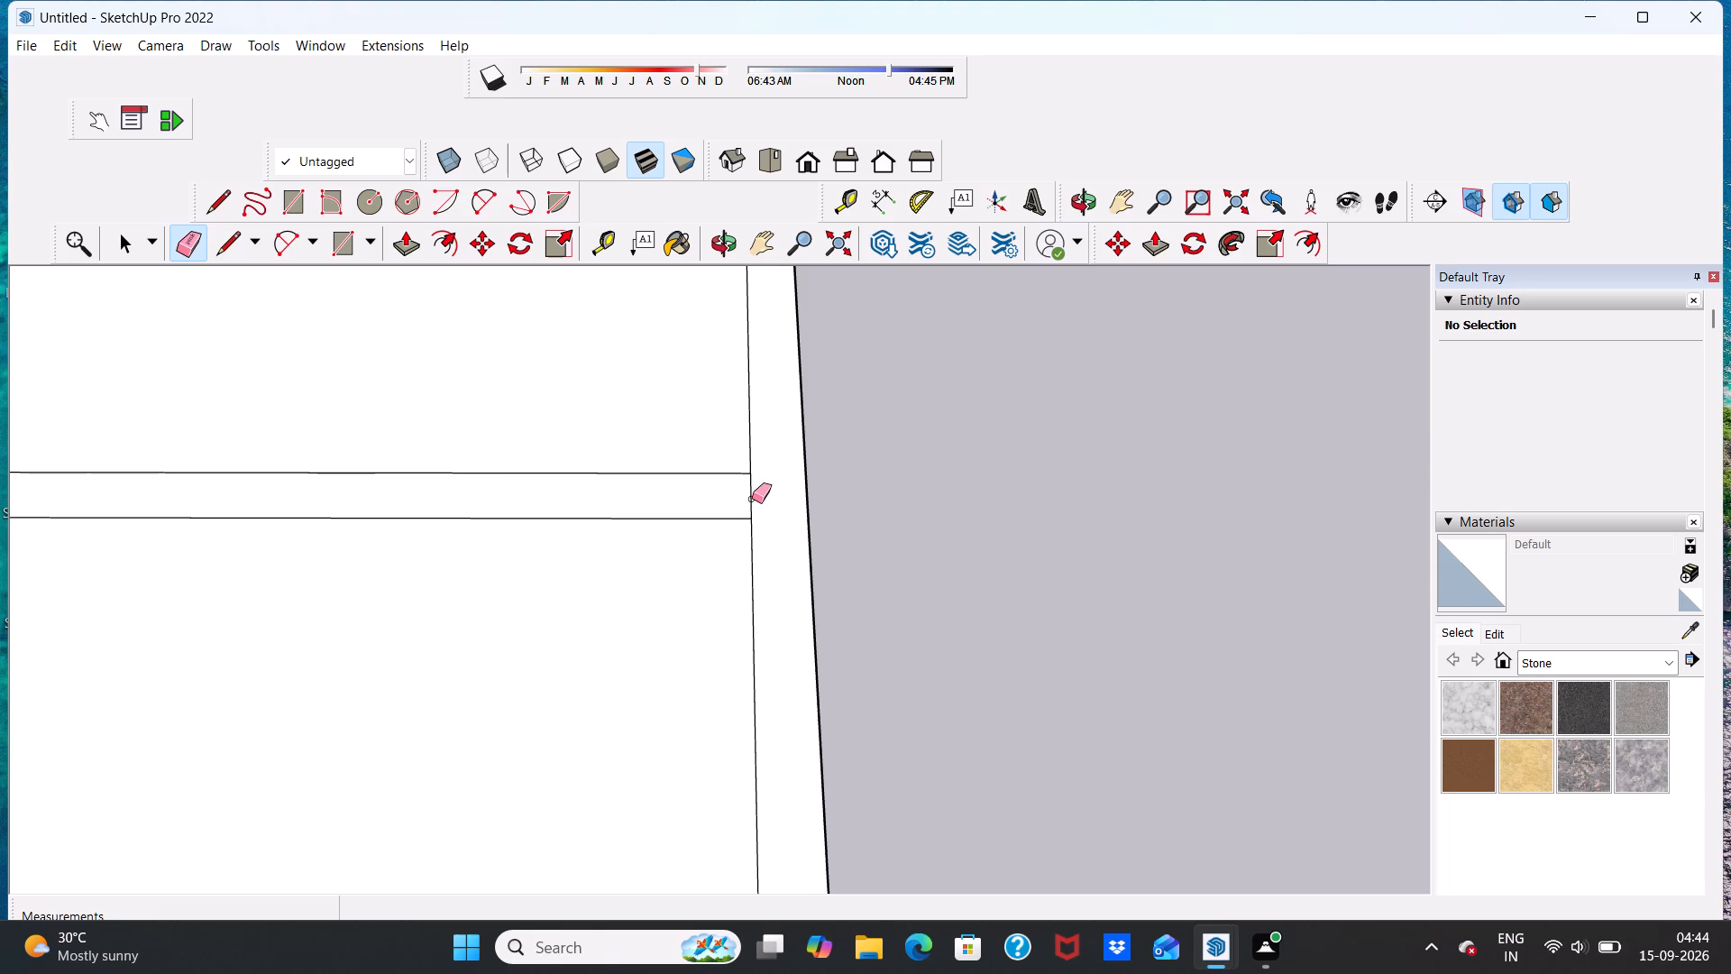
click(752, 499)
scroll(765, 501, down, 18)
scroll(516, 374, up, 5)
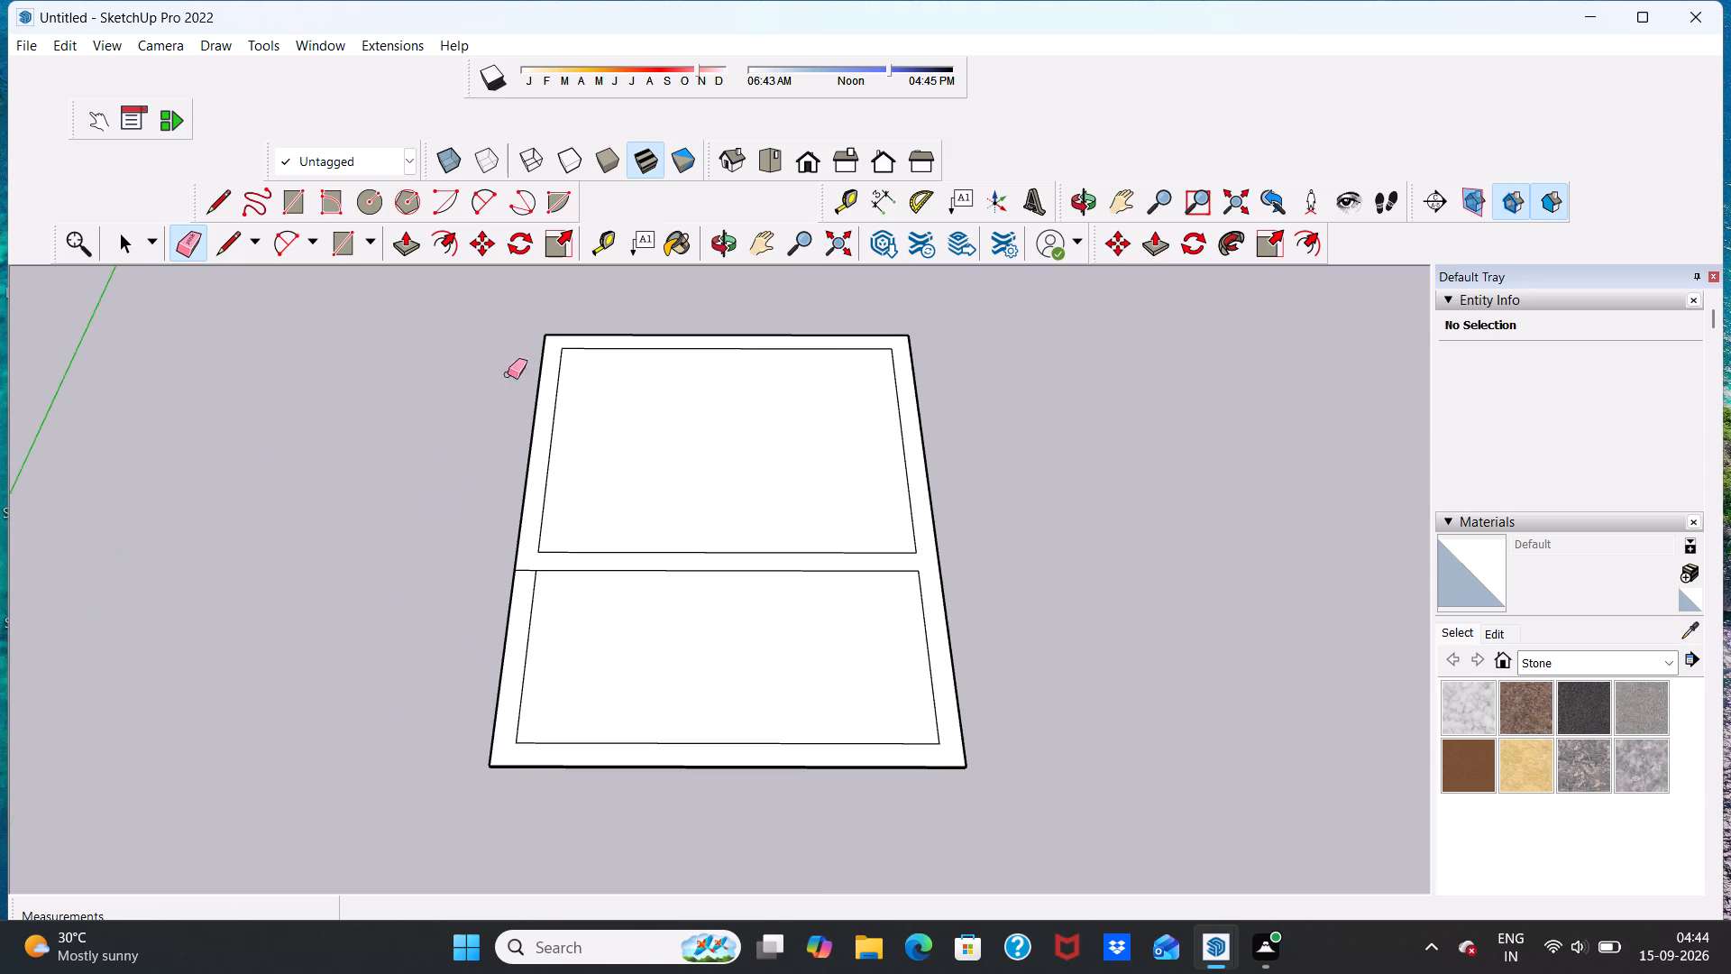
Draw a 9" line from the smaller room's inner front corner across the wall band to the outer edge nearest the green axis.
click(402, 248)
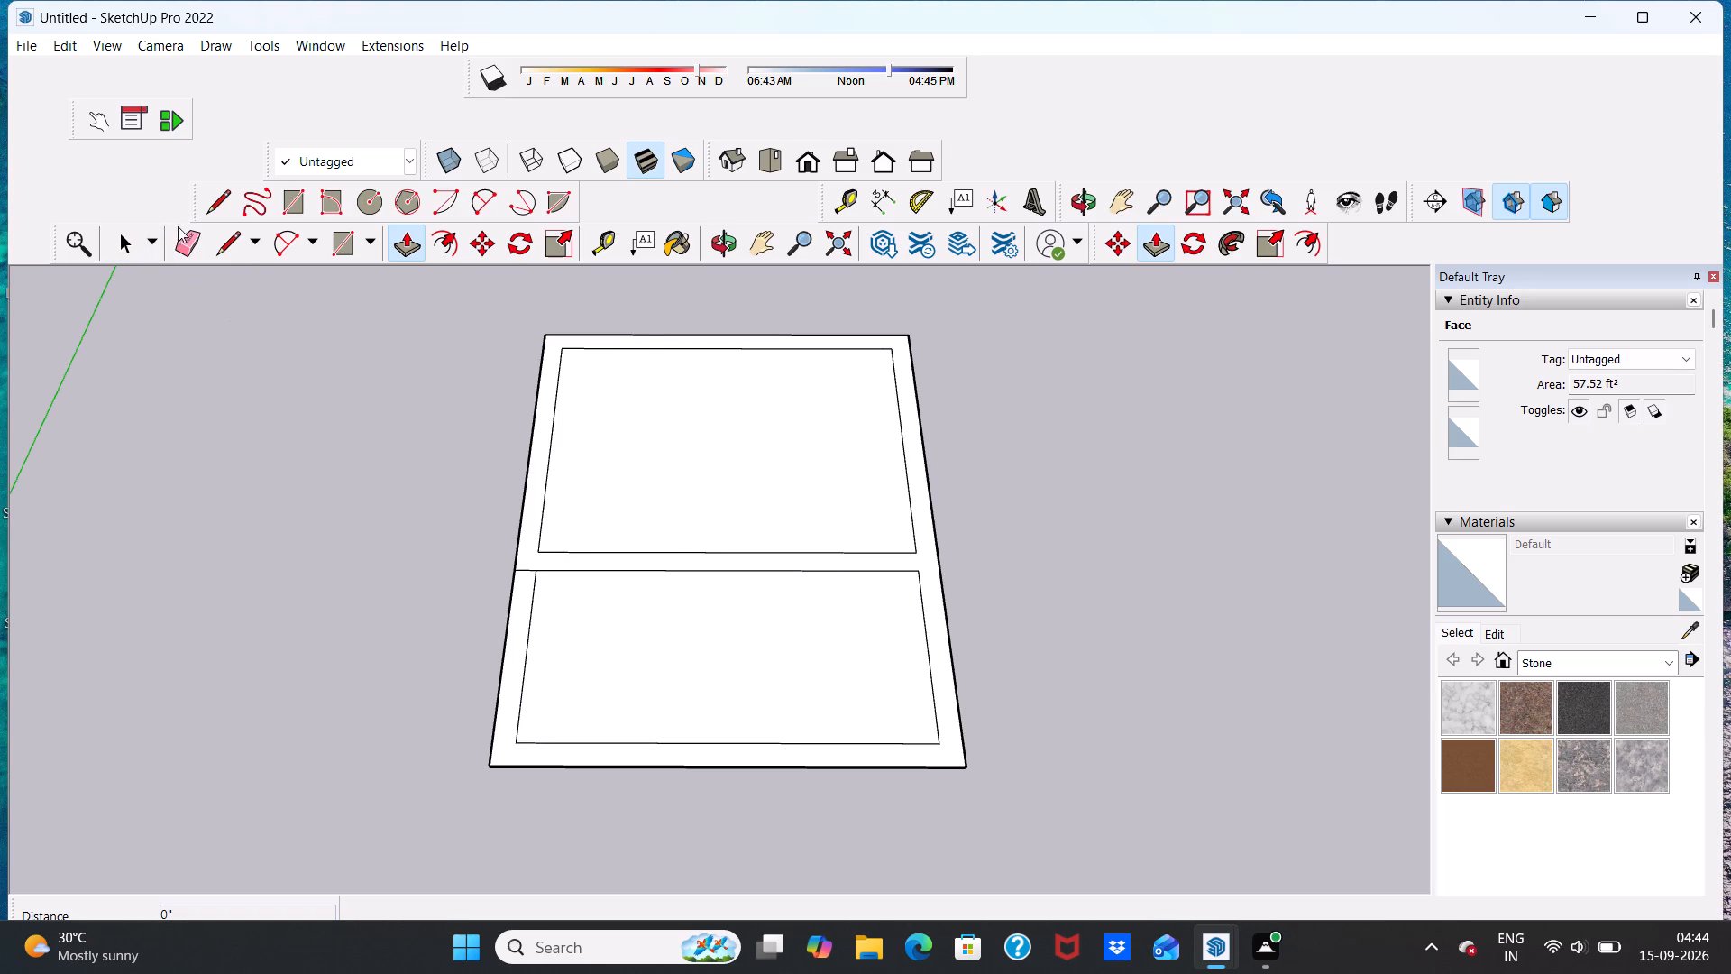
click(233, 252)
scroll(560, 696, up, 6)
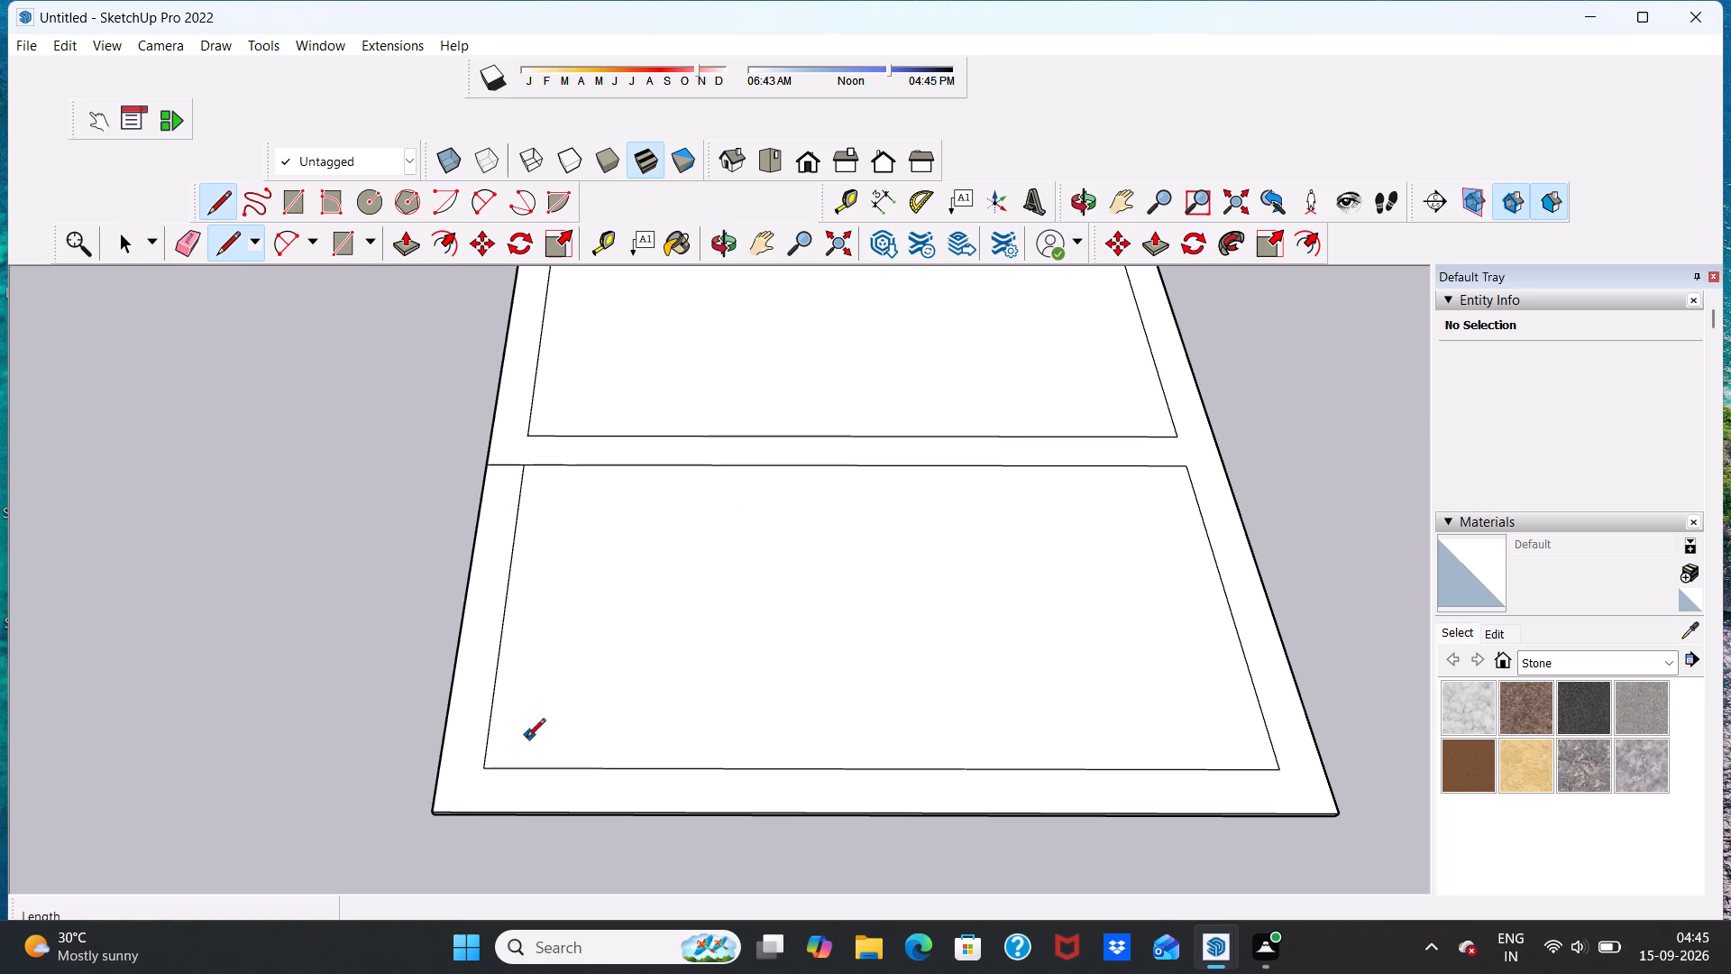
click(490, 769)
click(440, 763)
key(space)
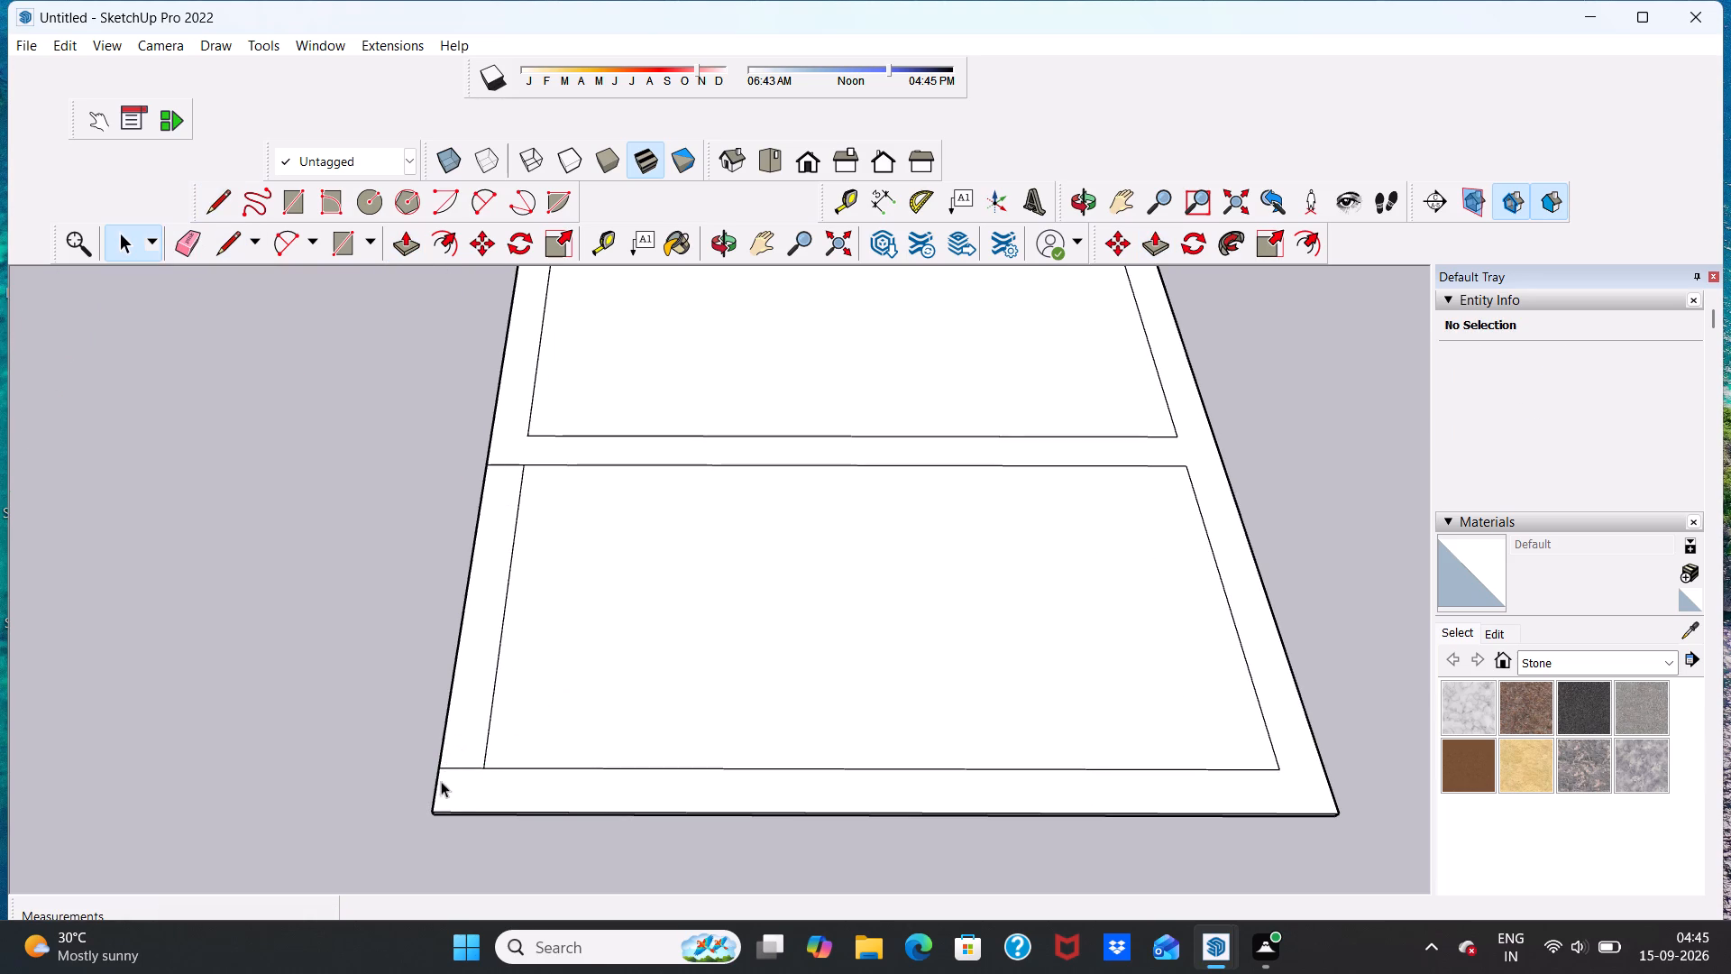
scroll(454, 787, up, 6)
scroll(466, 776, down, 13)
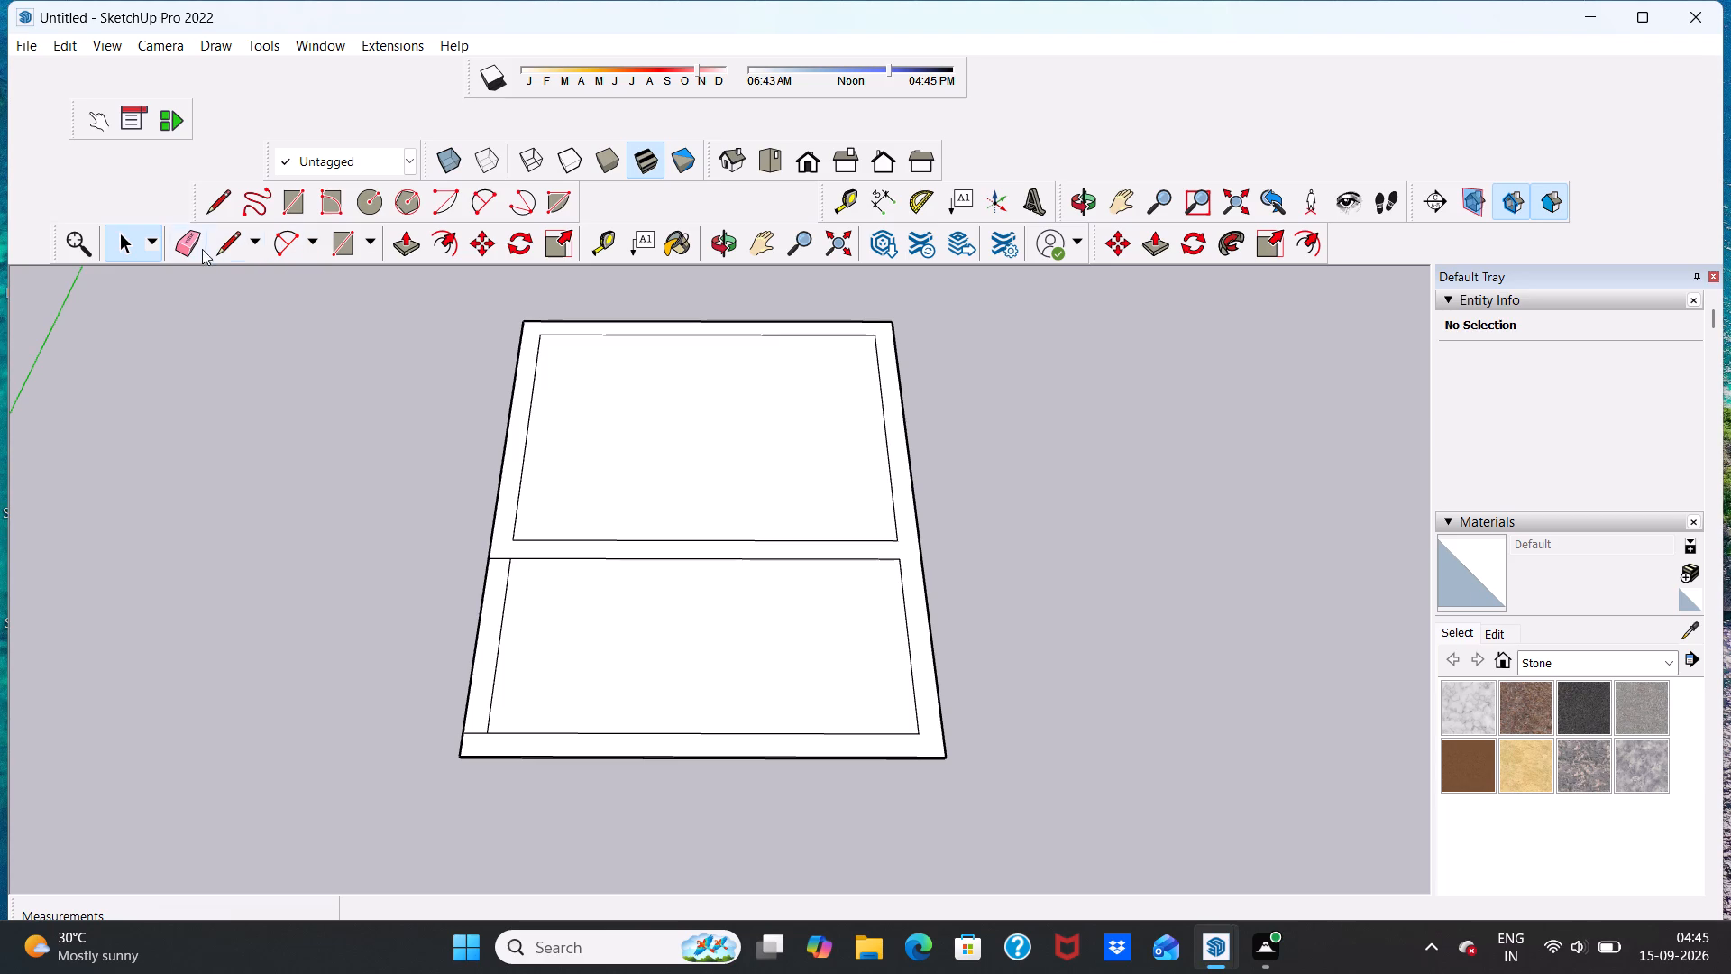
Push/Pull the connected outer wall and partition face up by 10'.
click(406, 253)
scroll(958, 690, up, 4)
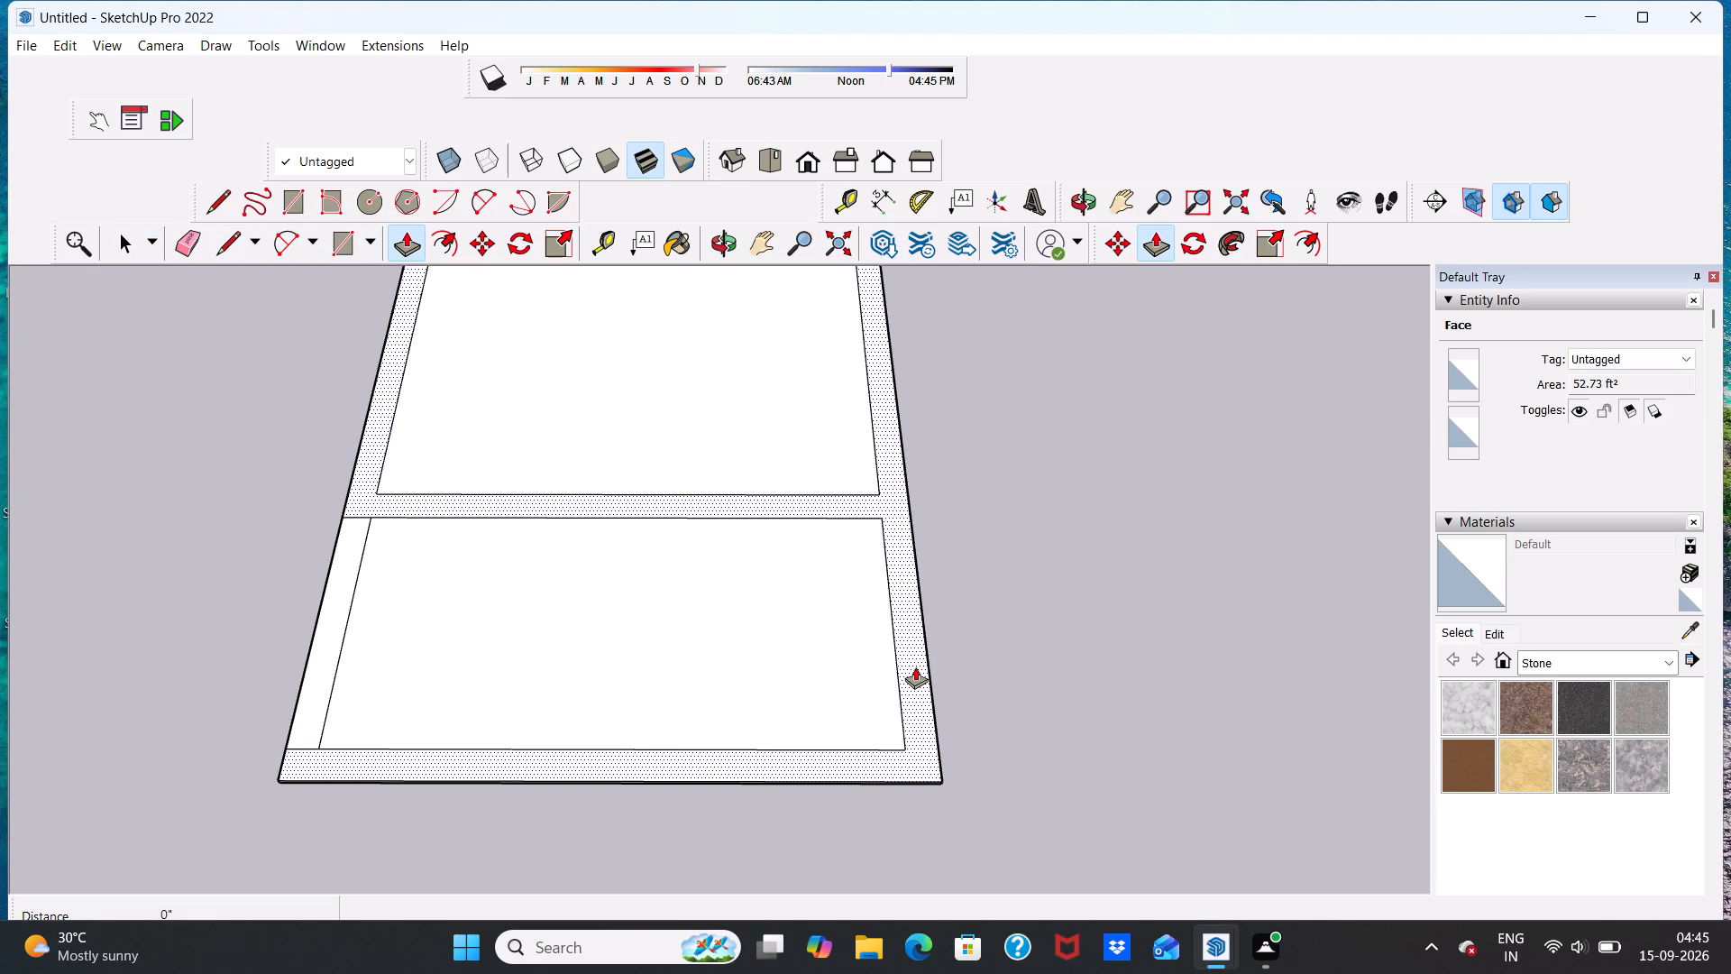
click(915, 666)
scroll(955, 582, down, 6)
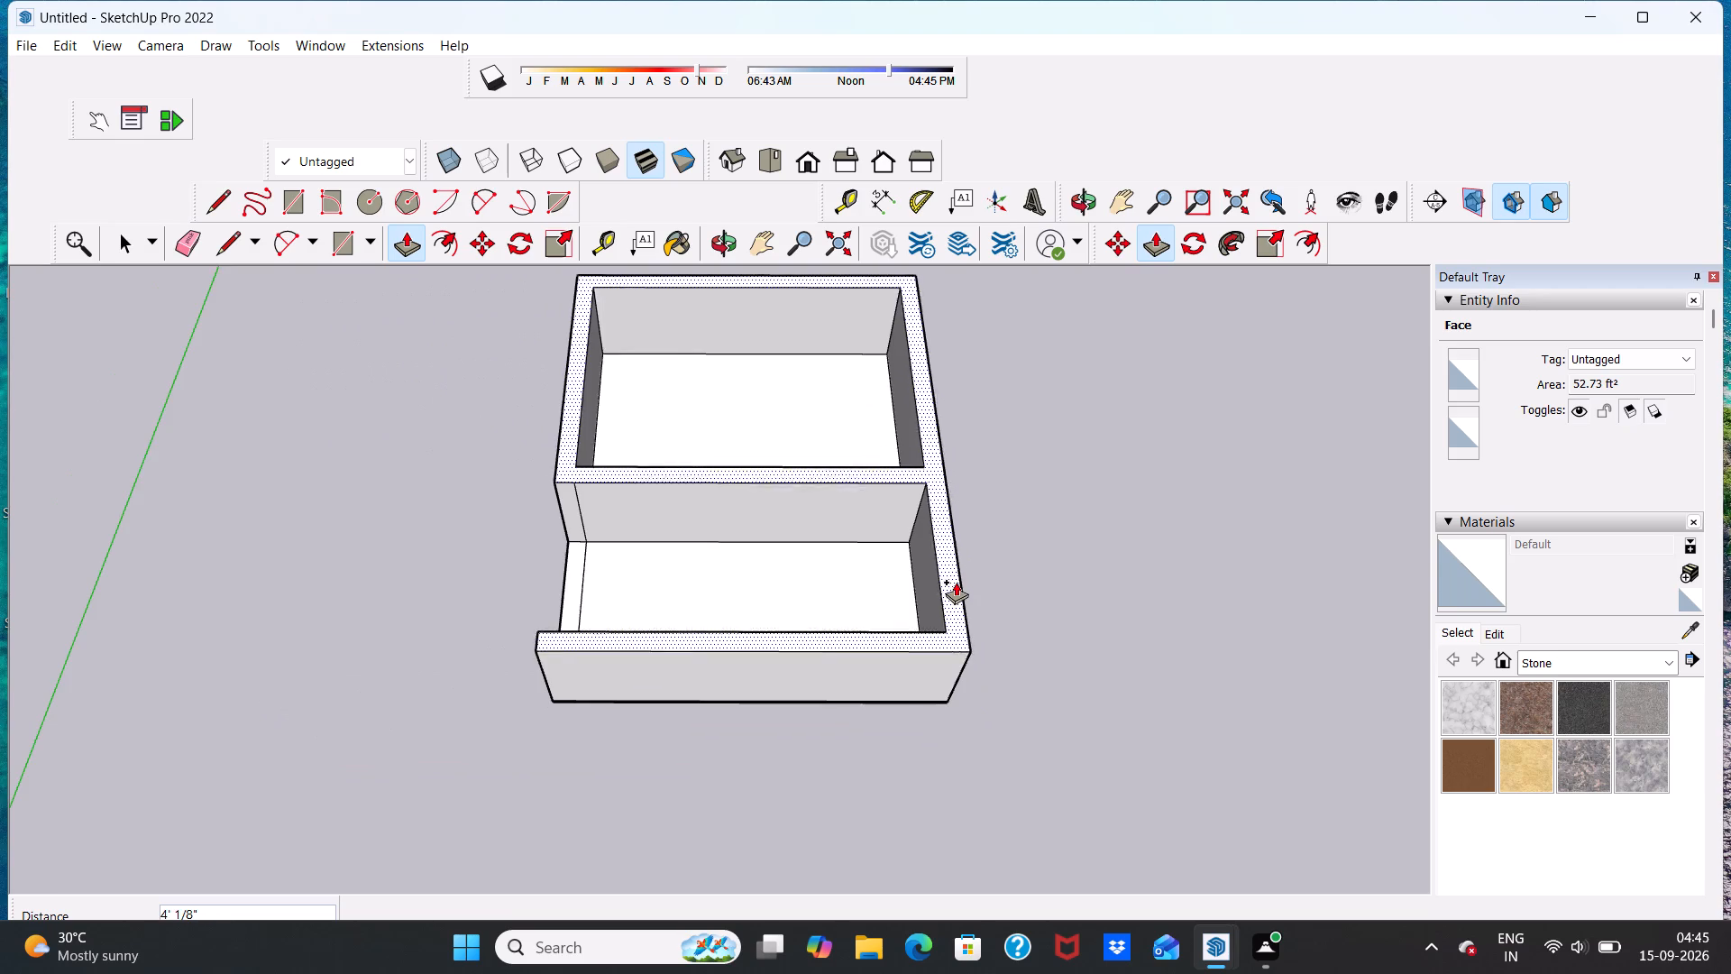
scroll(956, 582, down, 4)
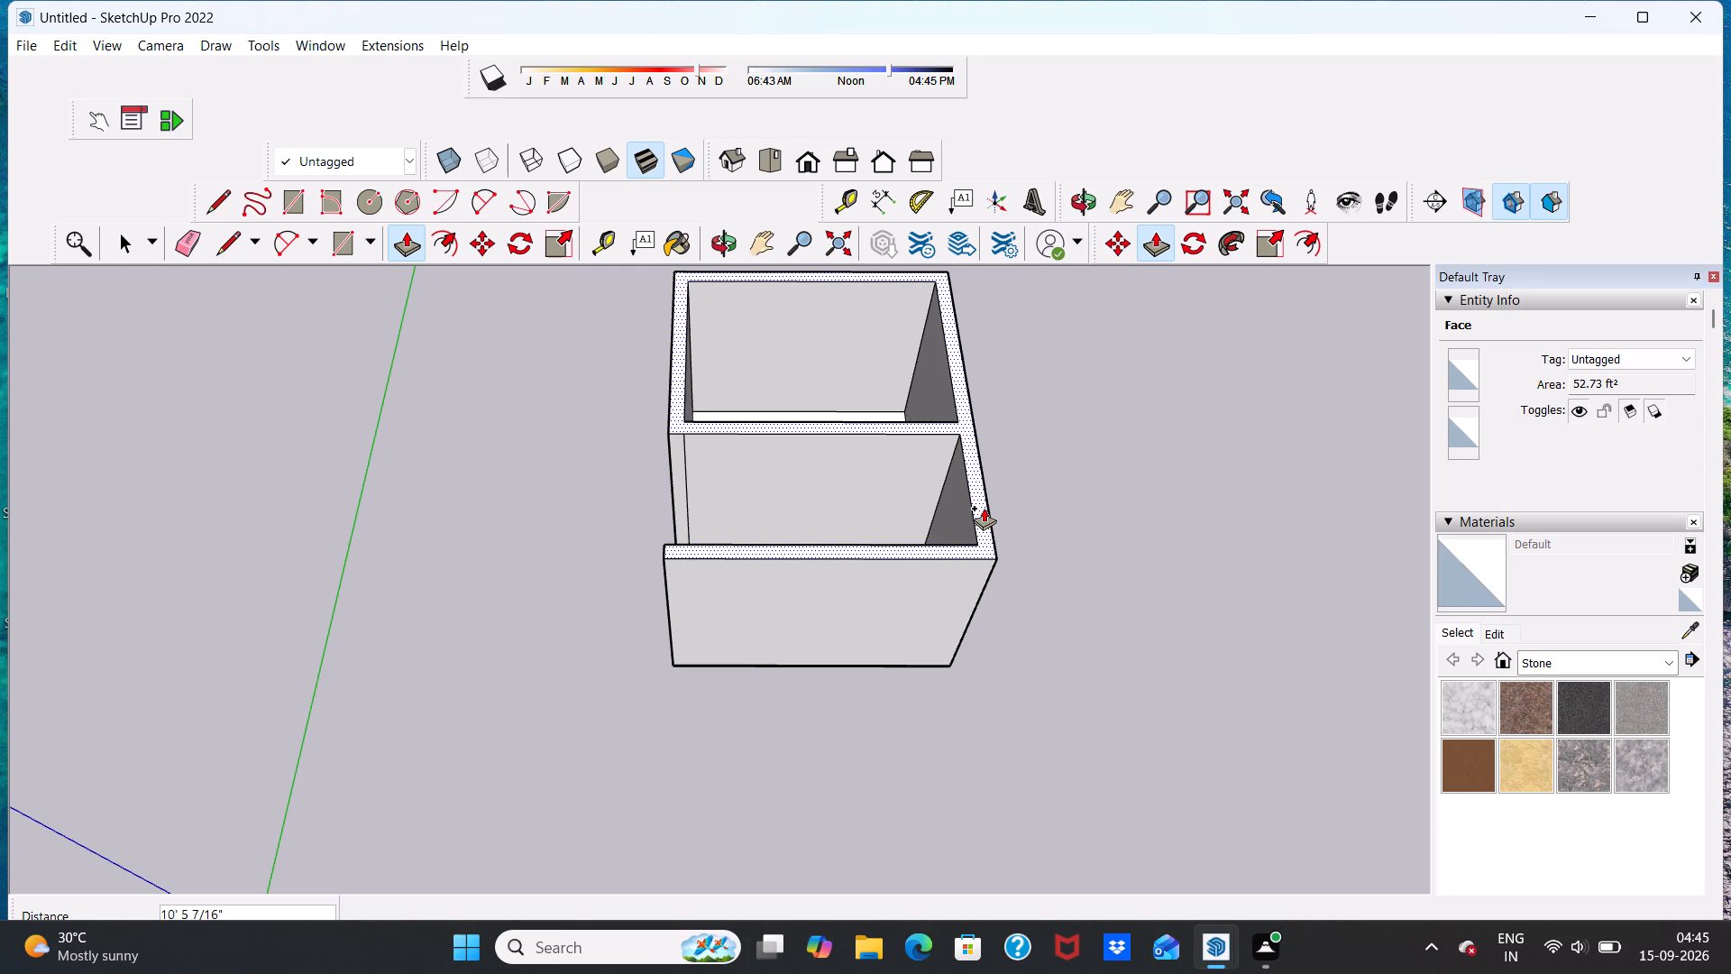
text(10')
key(Return)
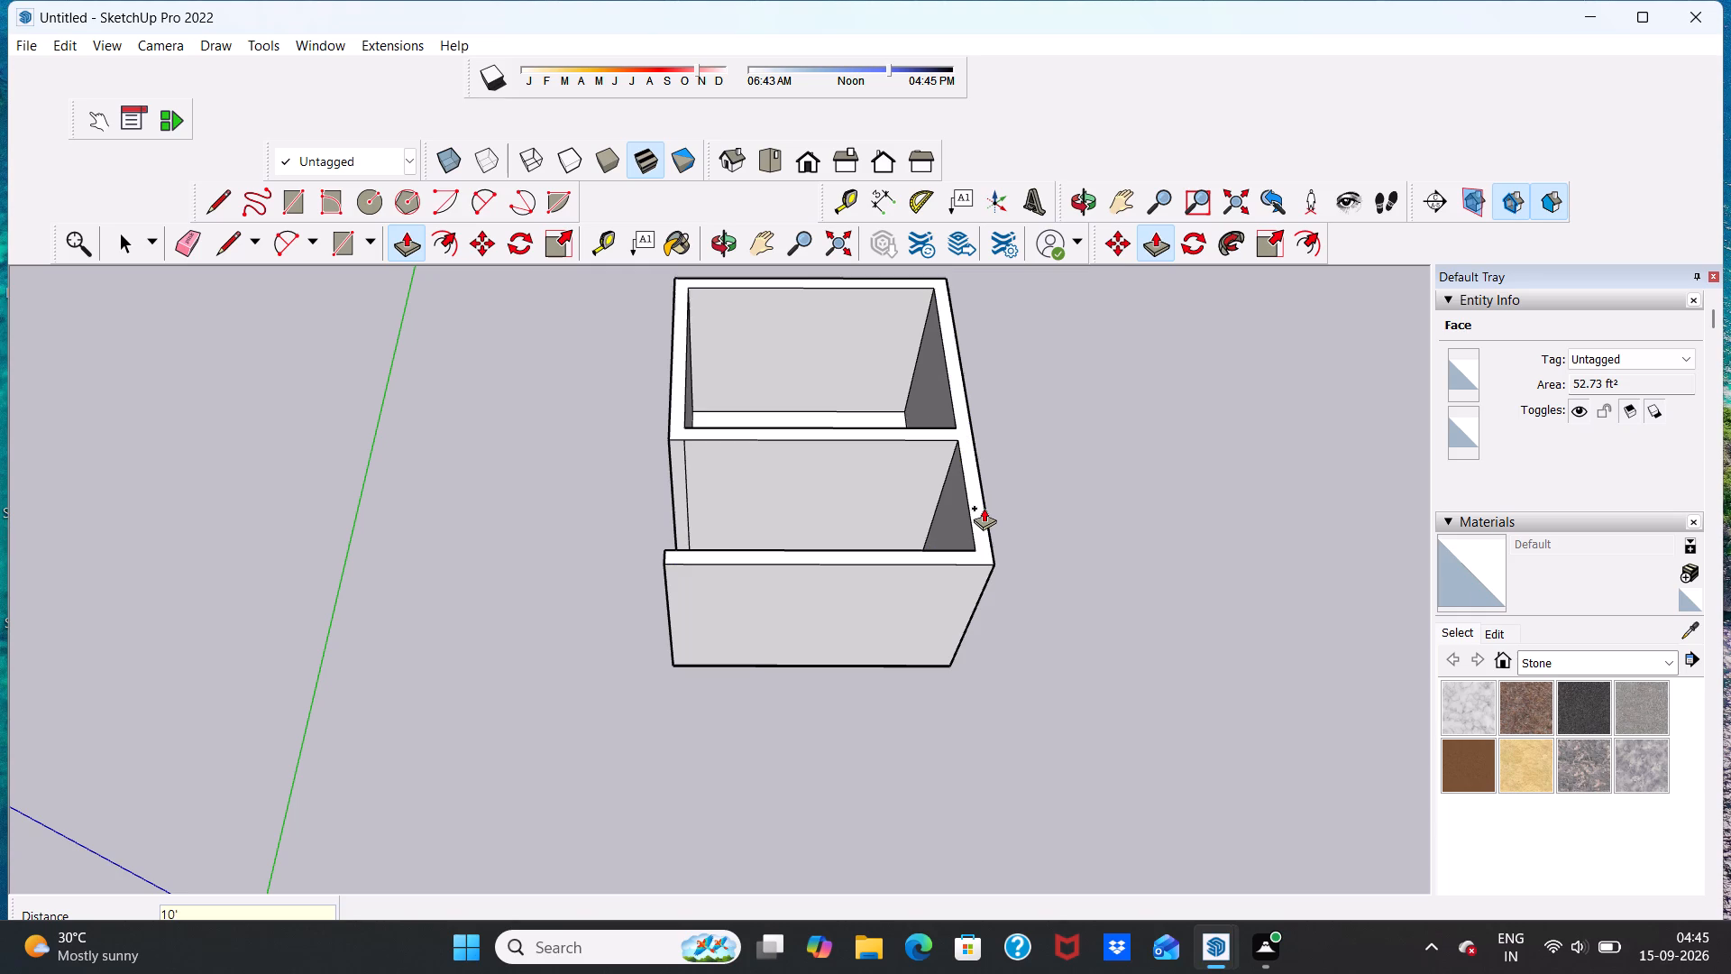
Examine the raised walls, the partition's end and the open side of the smaller room from several angles.
scroll(563, 453, down, 3)
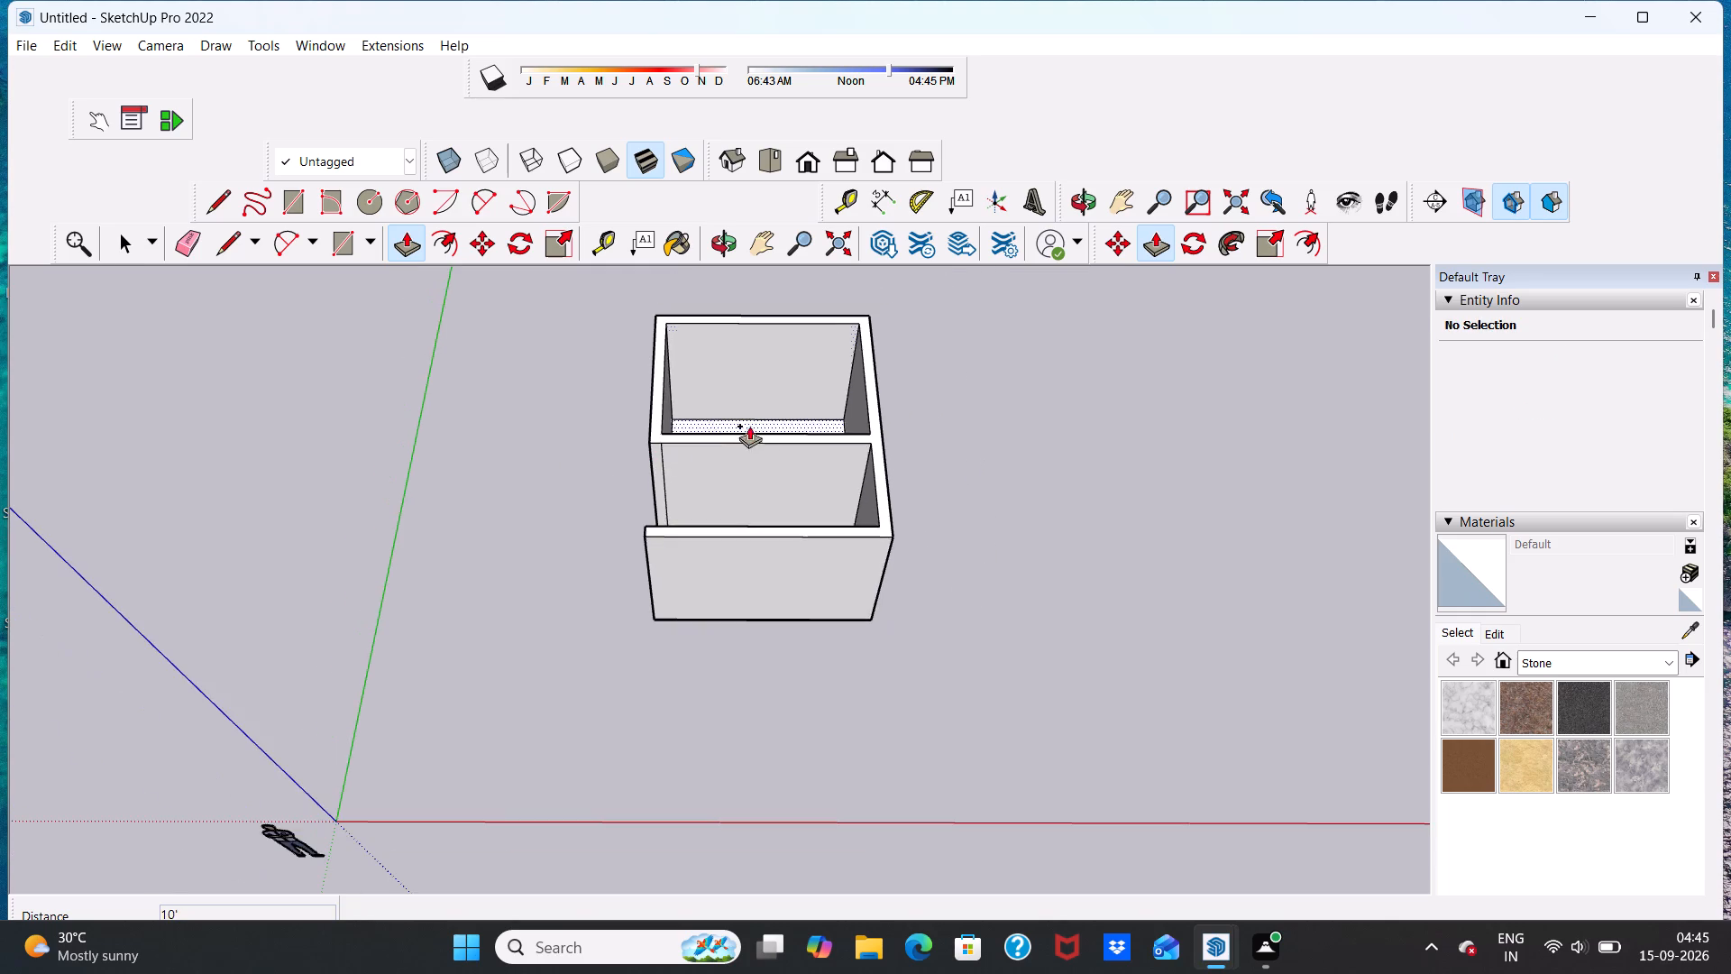
scroll(774, 422, up, 6)
scroll(853, 459, up, 2)
scroll(880, 479, down, 6)
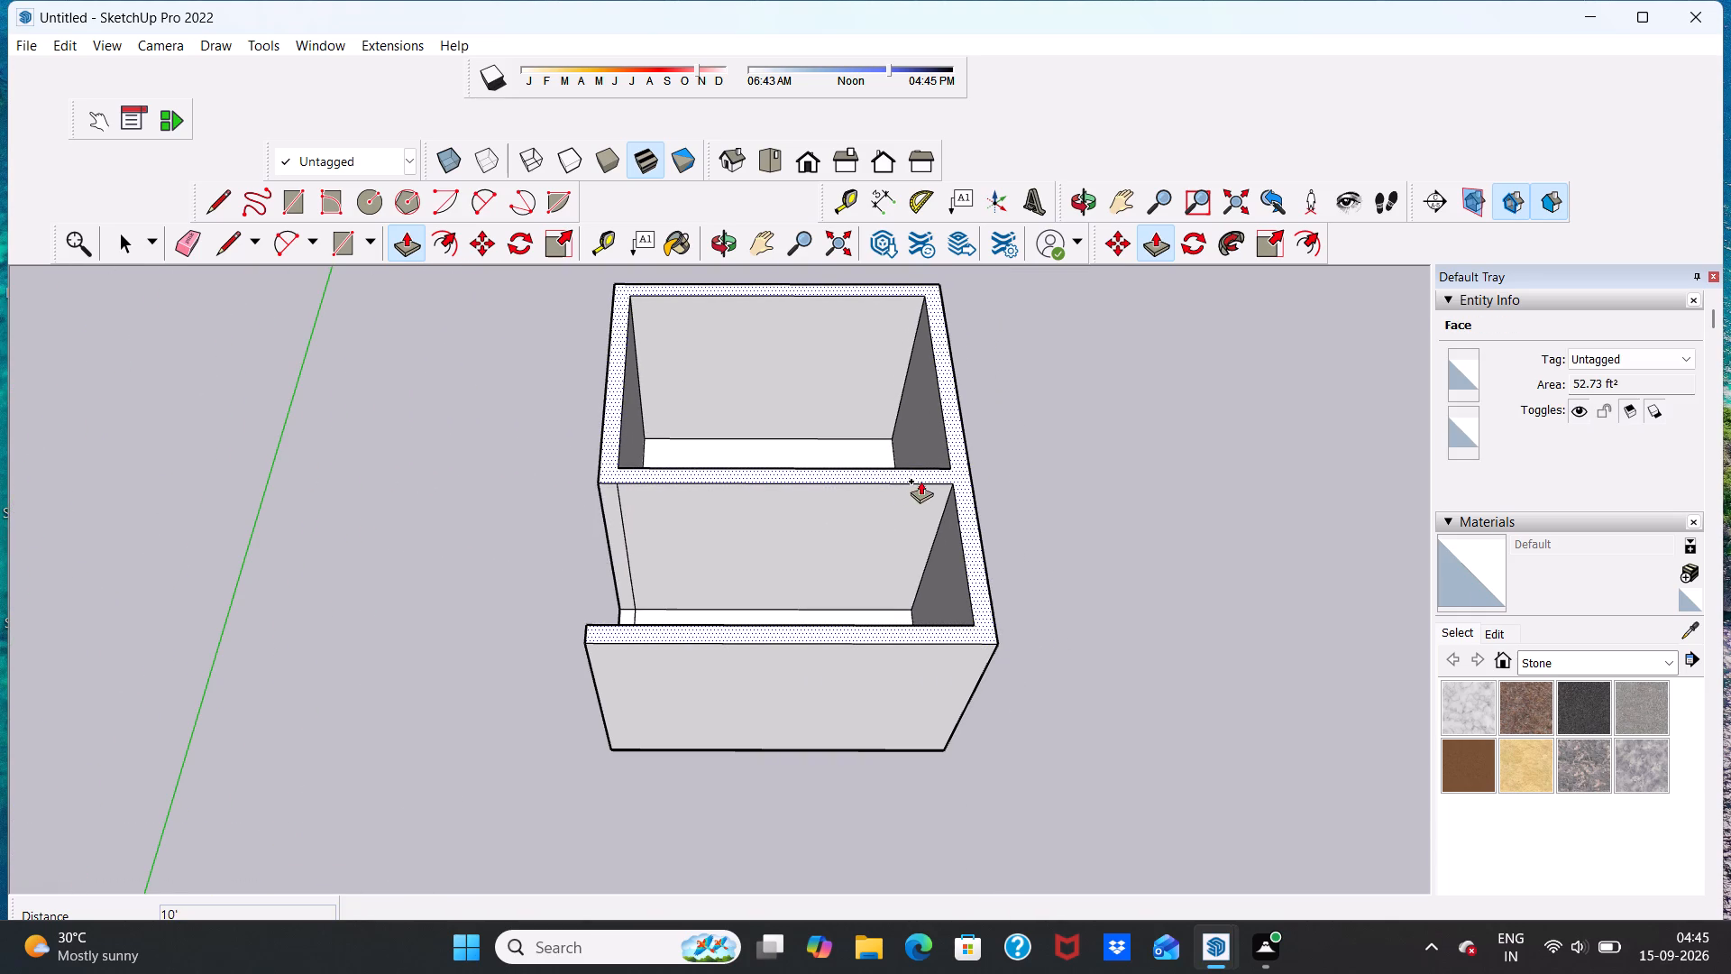
scroll(619, 452, up, 6)
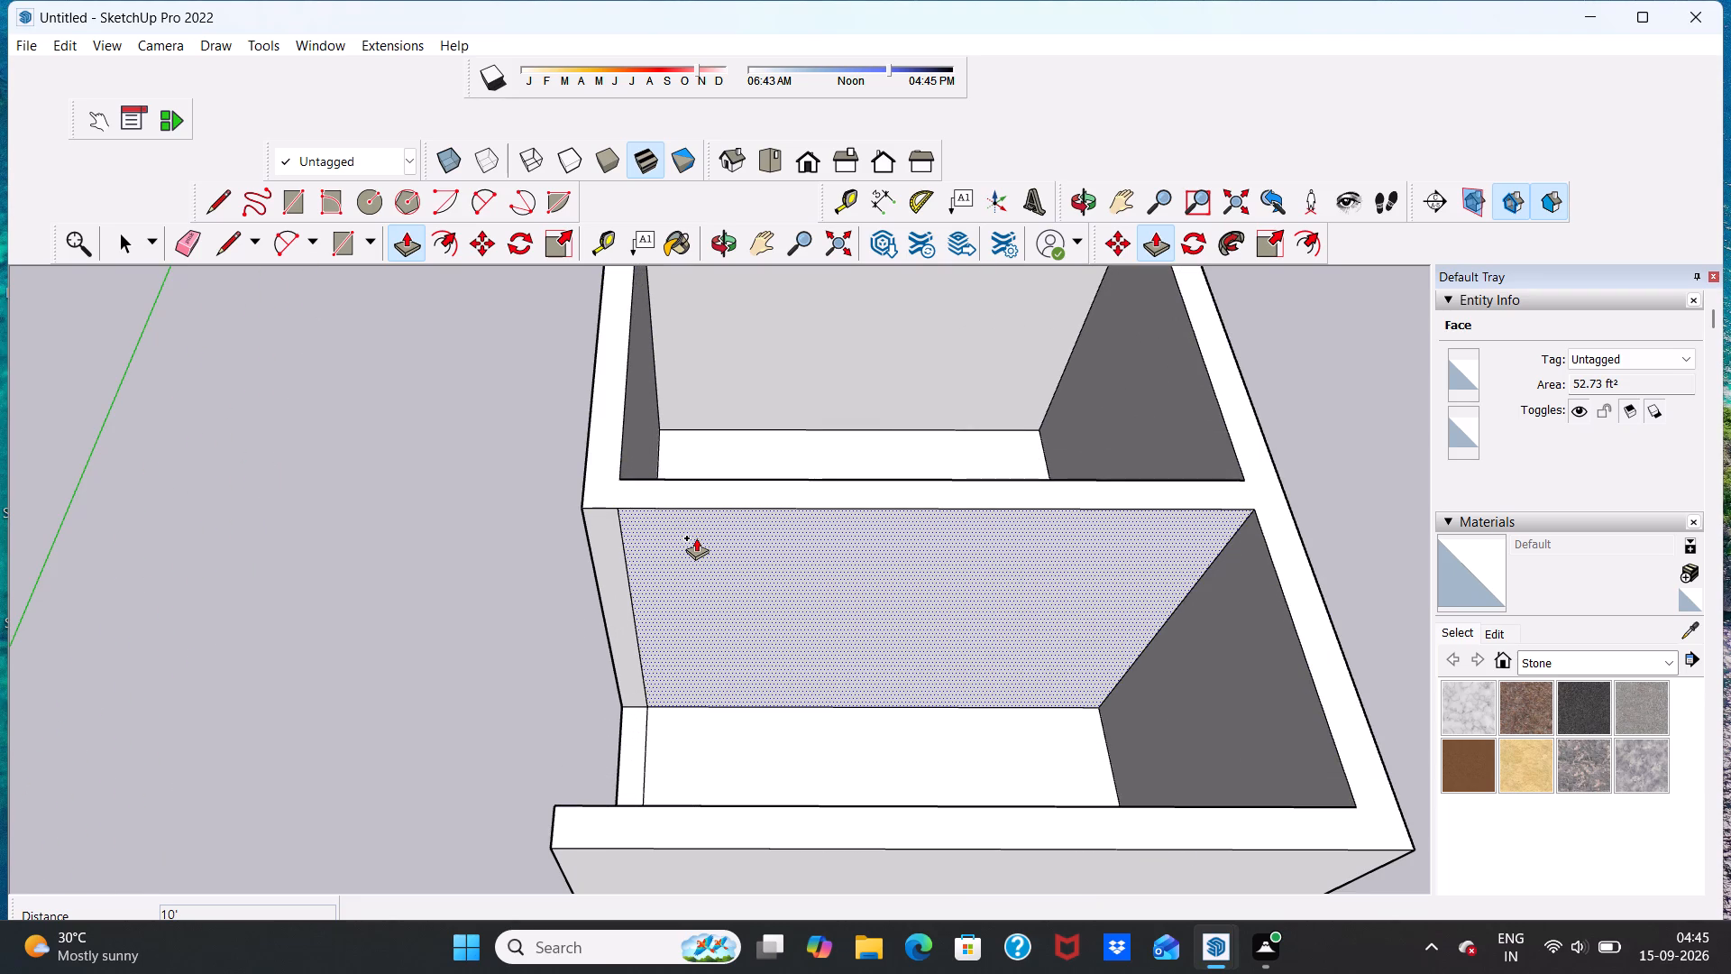
key(space)
scroll(687, 544, down, 7)
scroll(781, 690, up, 5)
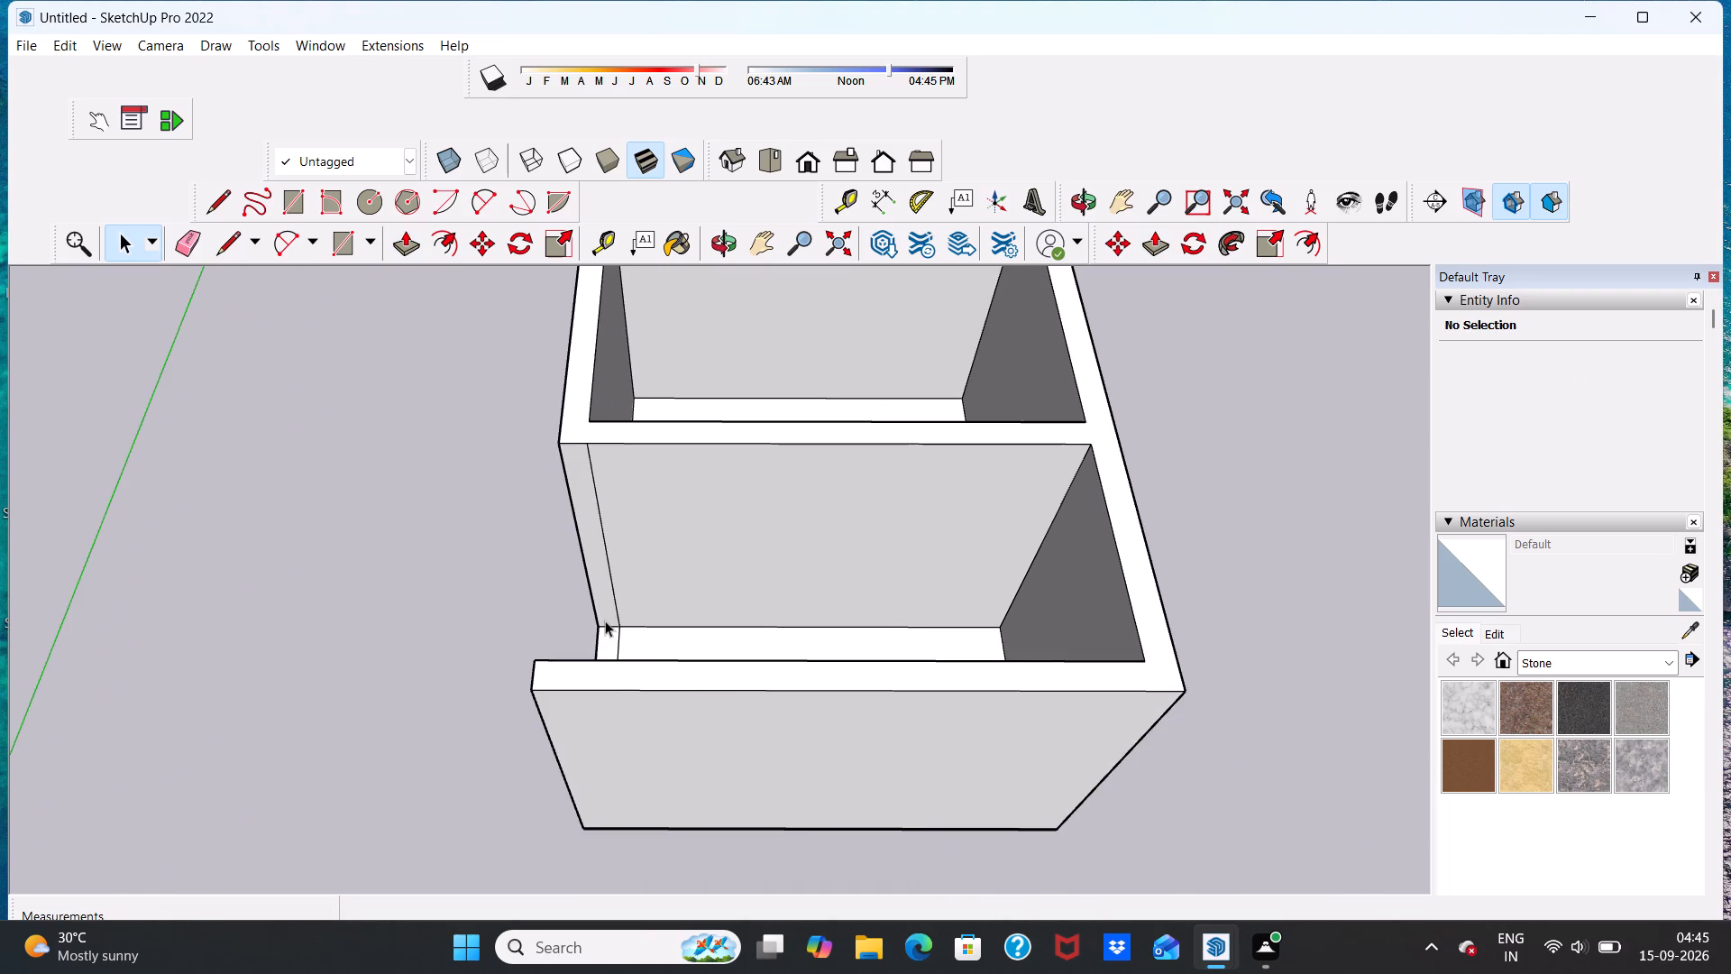
scroll(618, 613, down, 4)
middle_drag(583, 608, 1044, 541)
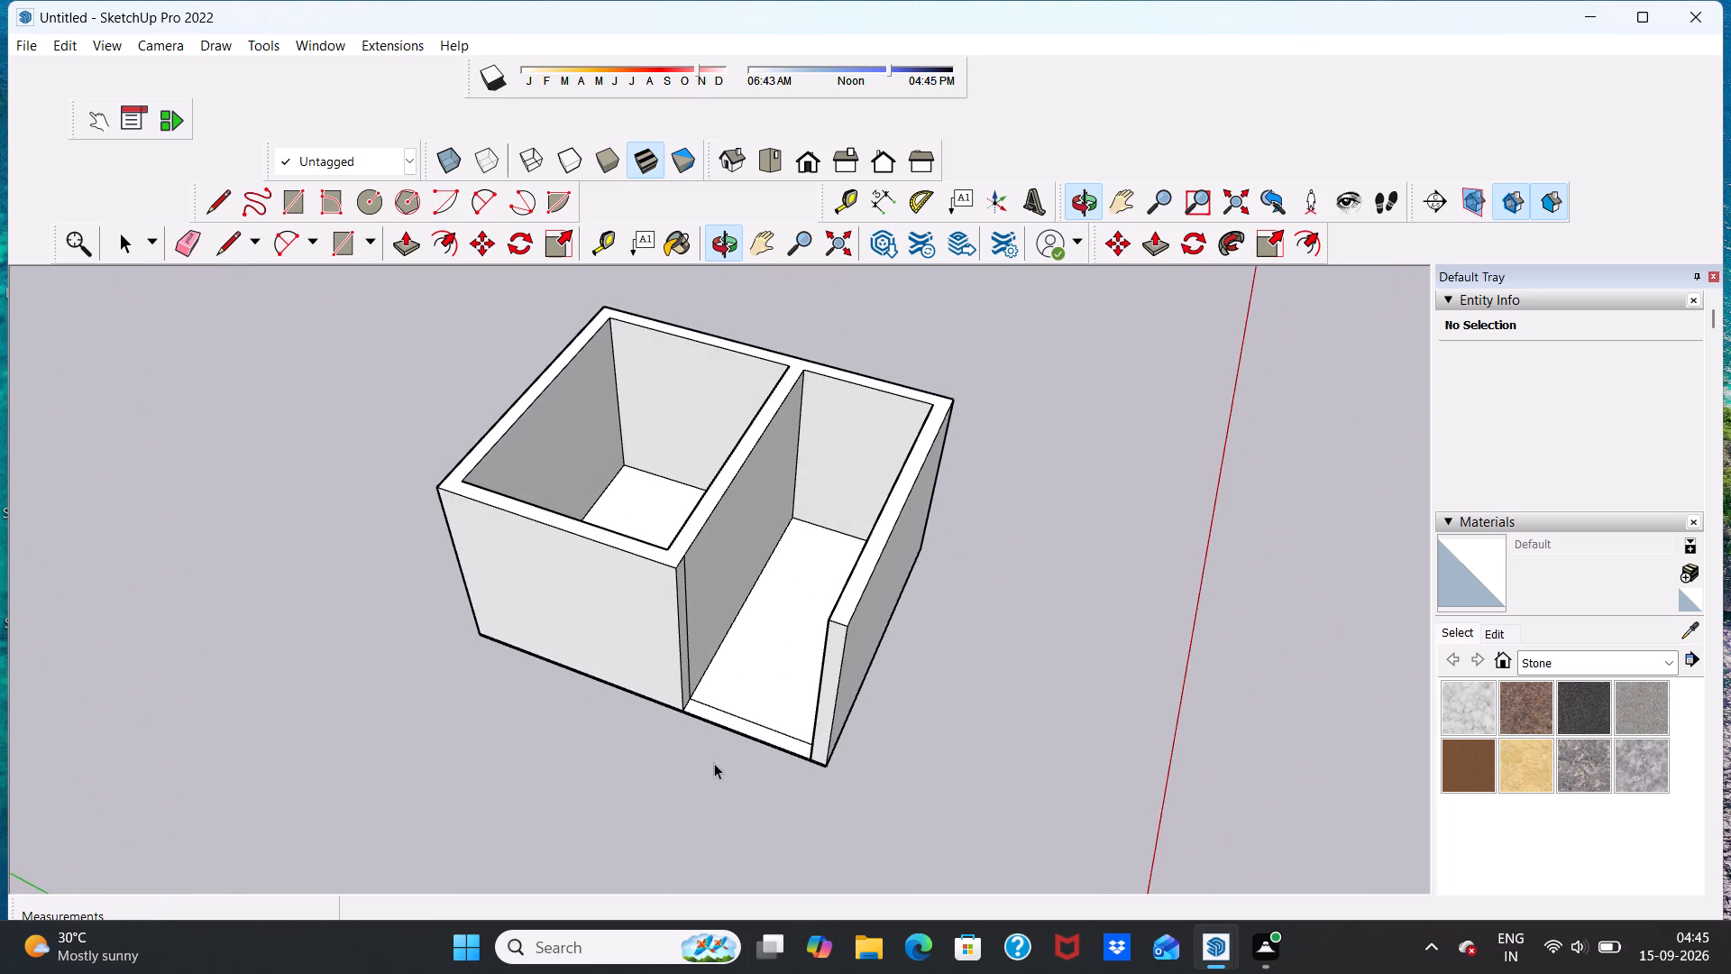
middle_drag(714, 755, 740, 820)
scroll(790, 709, up, 6)
middle_drag(804, 667, 325, 578)
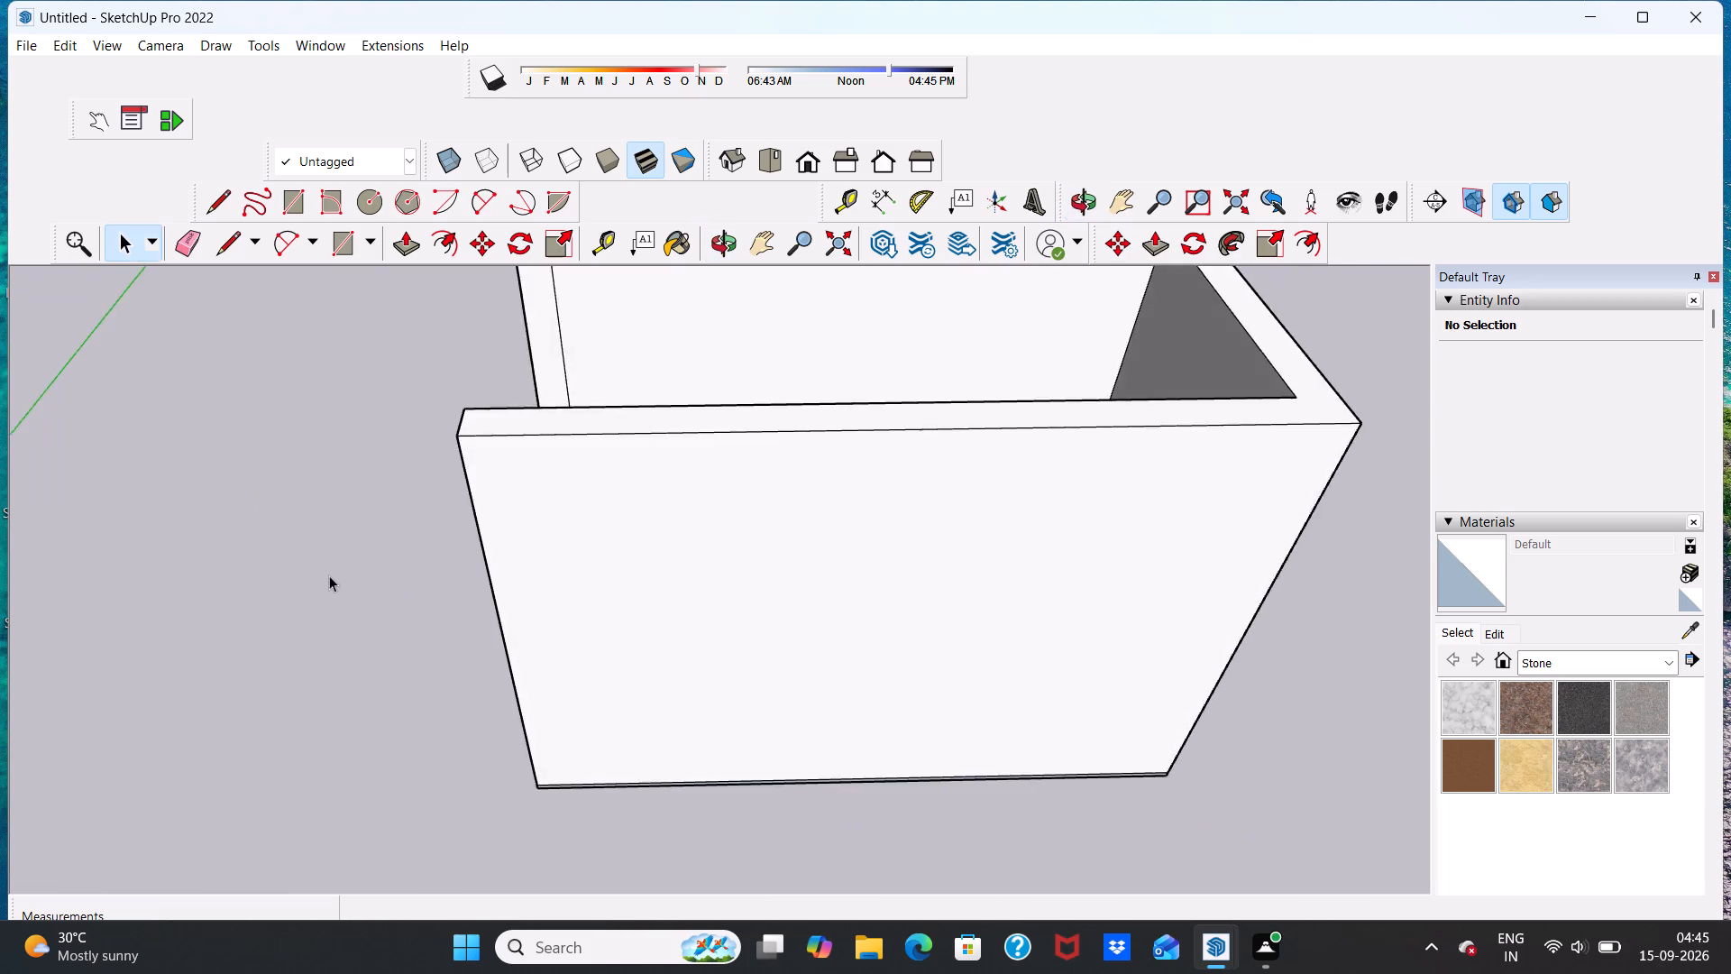
scroll(334, 574, down, 12)
scroll(424, 458, up, 6)
middle_drag(546, 657, 592, 718)
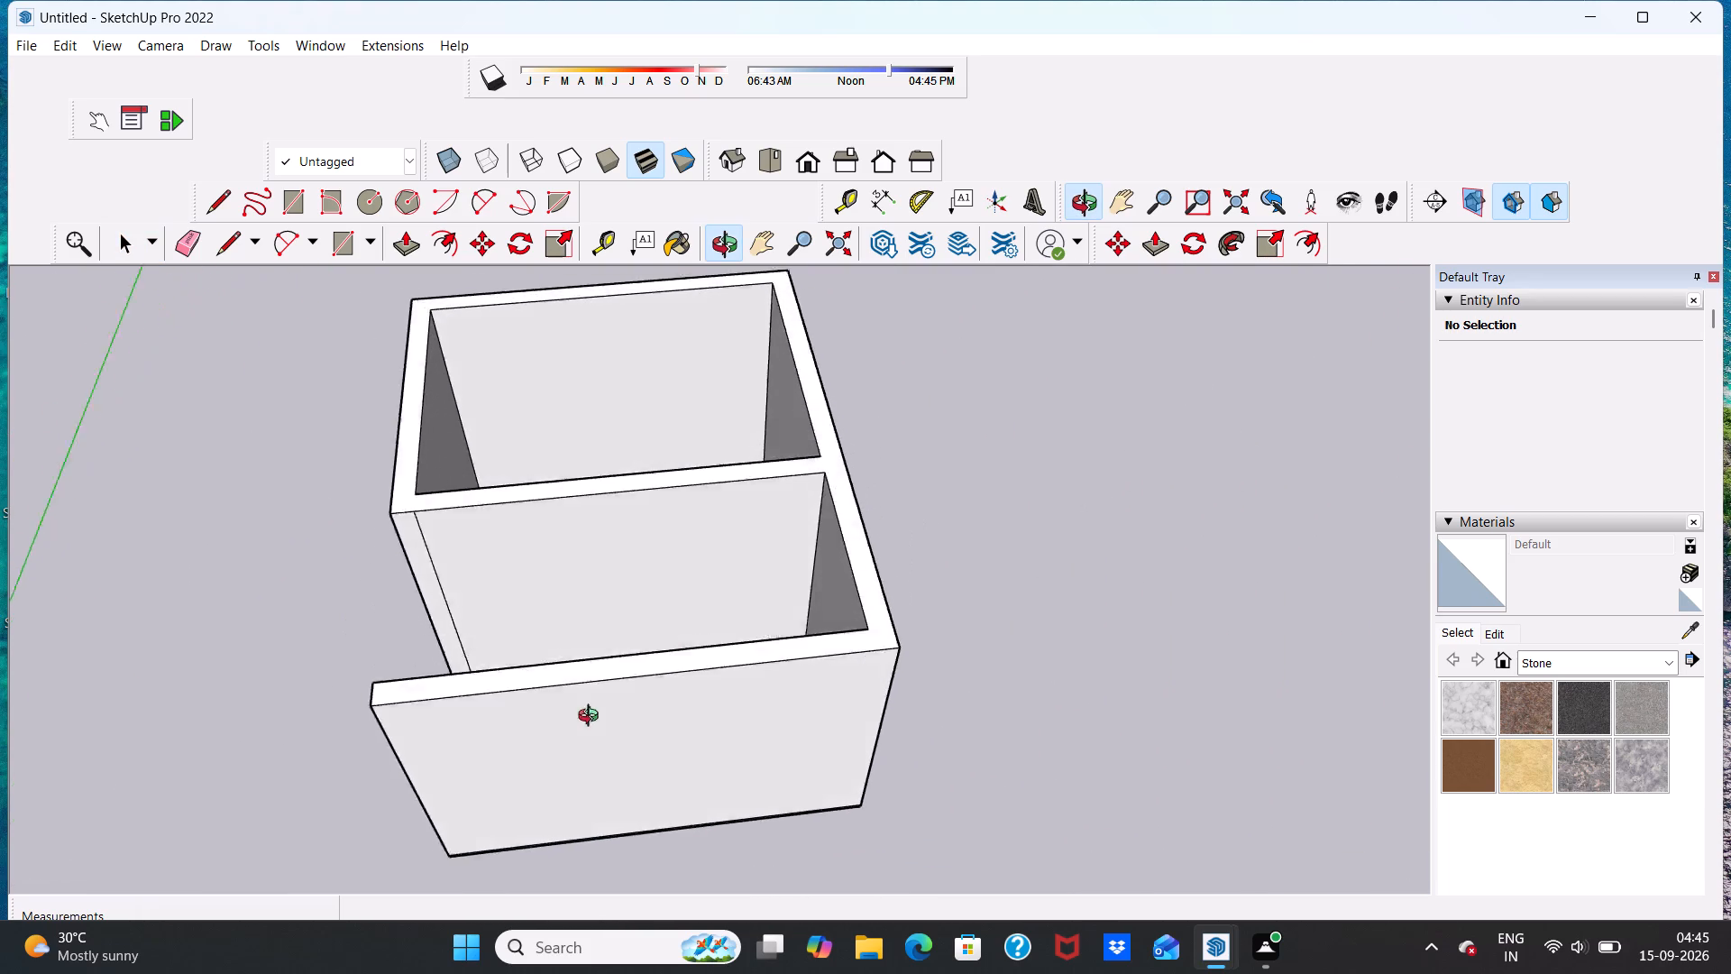
middle_drag(592, 718, 586, 818)
scroll(356, 543, up, 6)
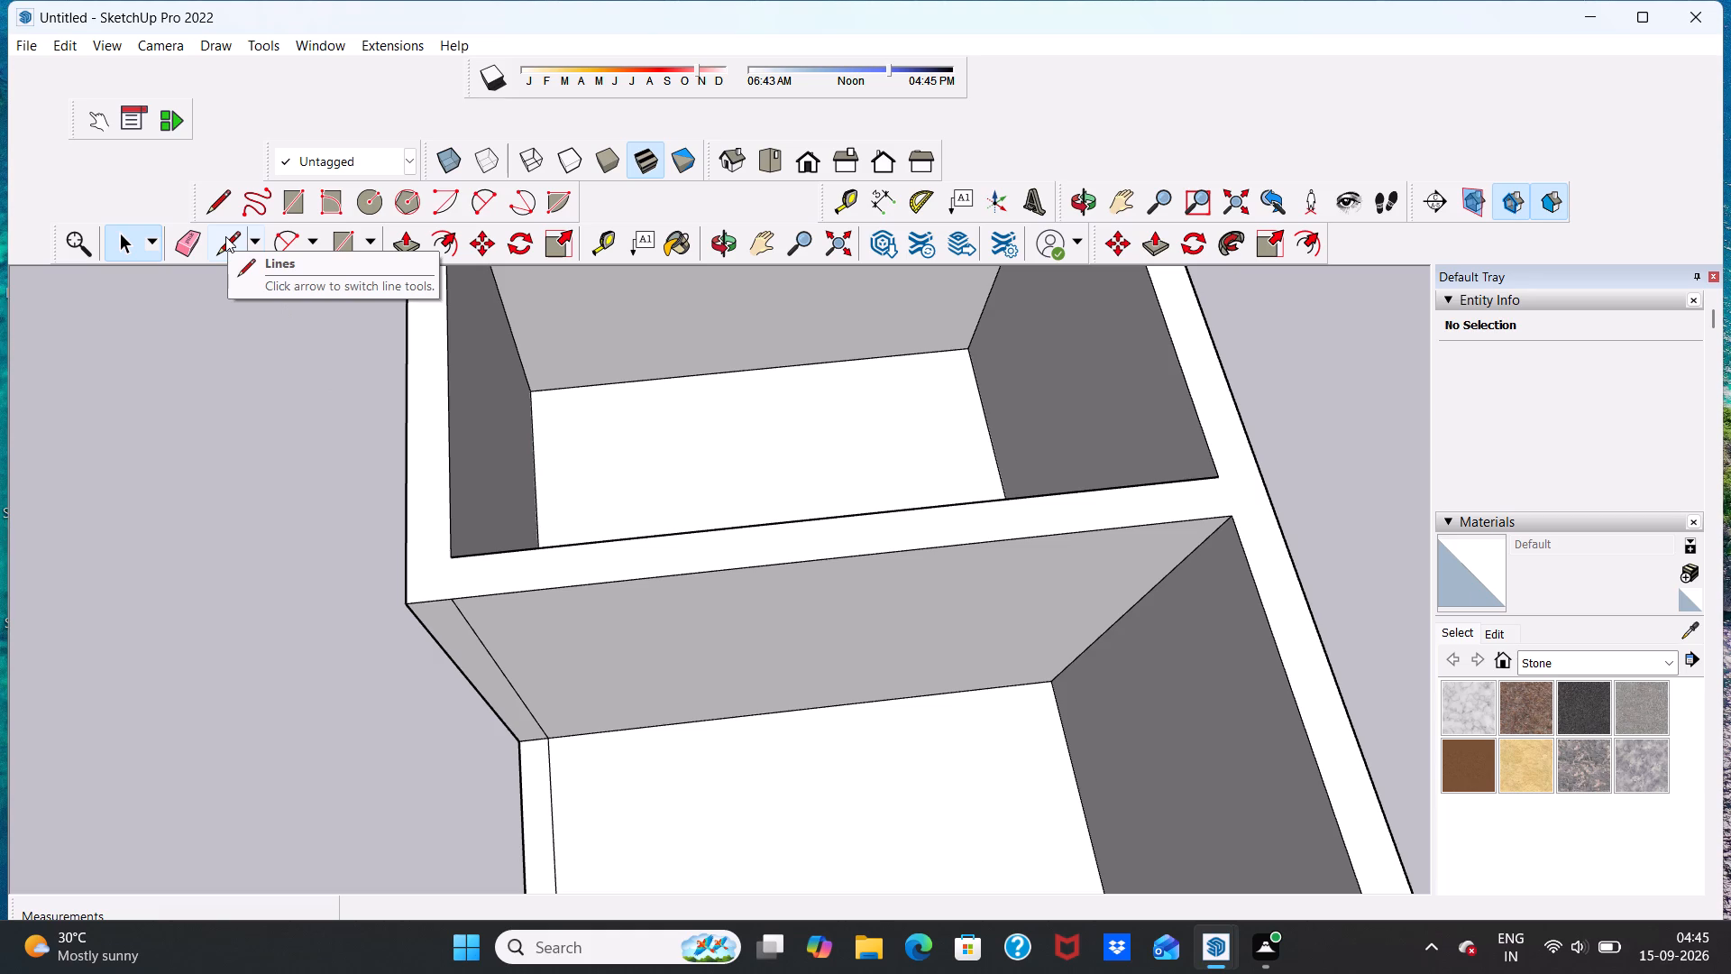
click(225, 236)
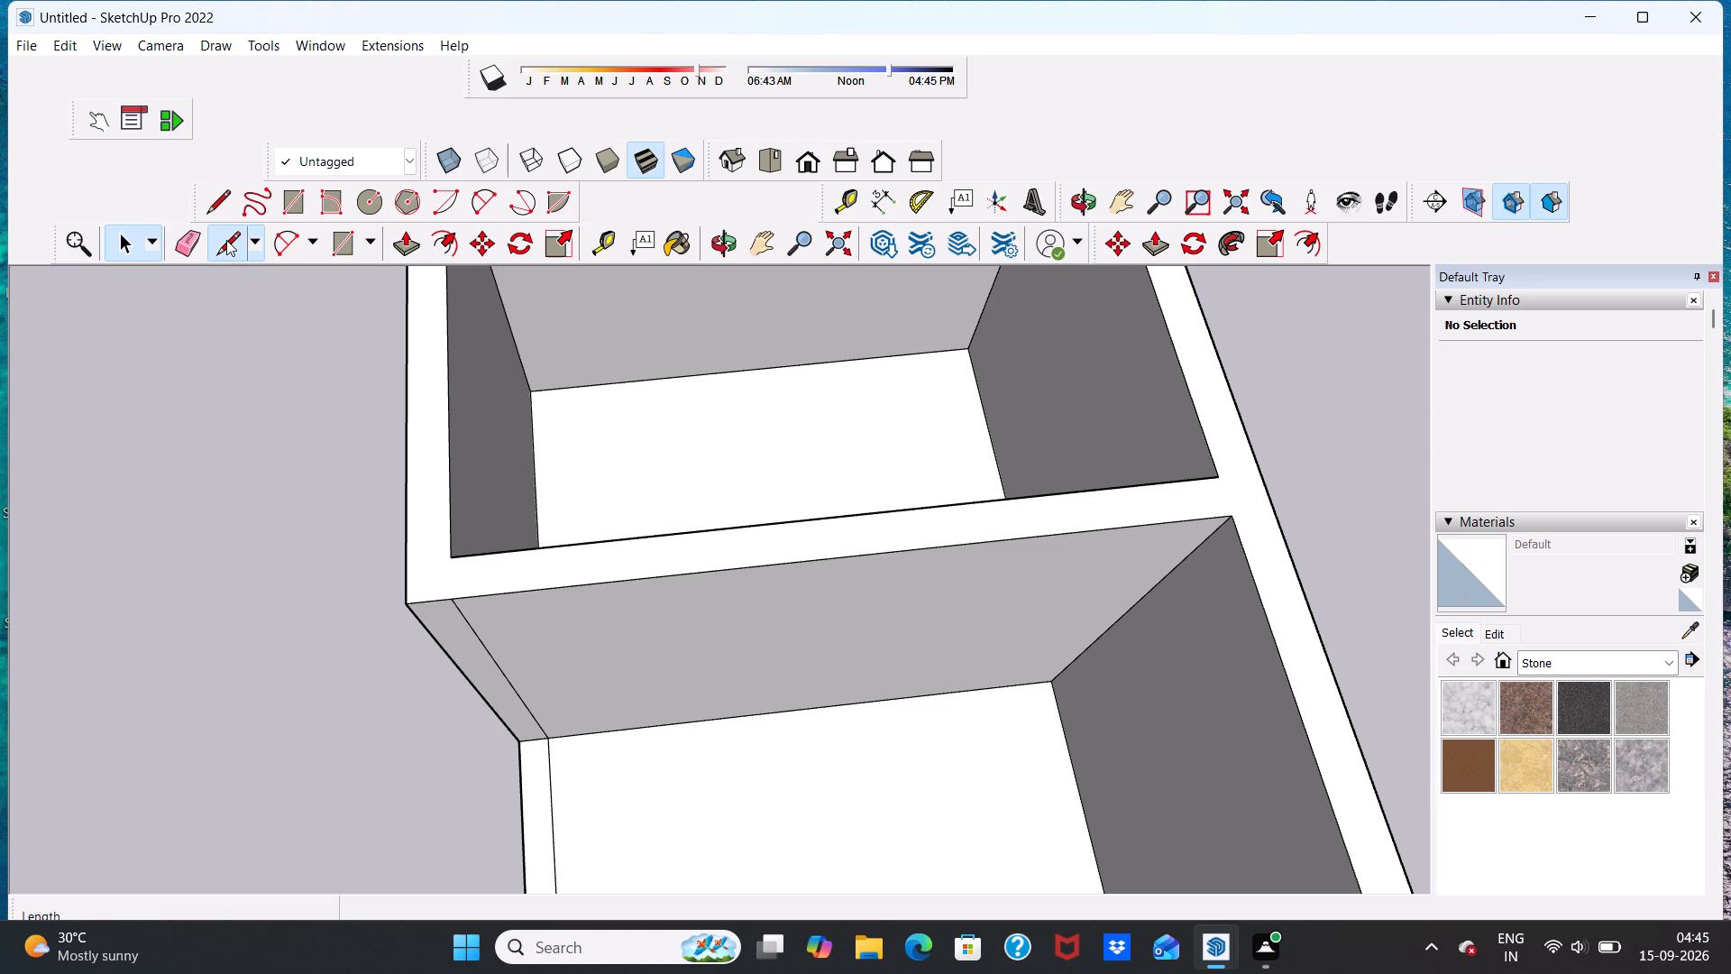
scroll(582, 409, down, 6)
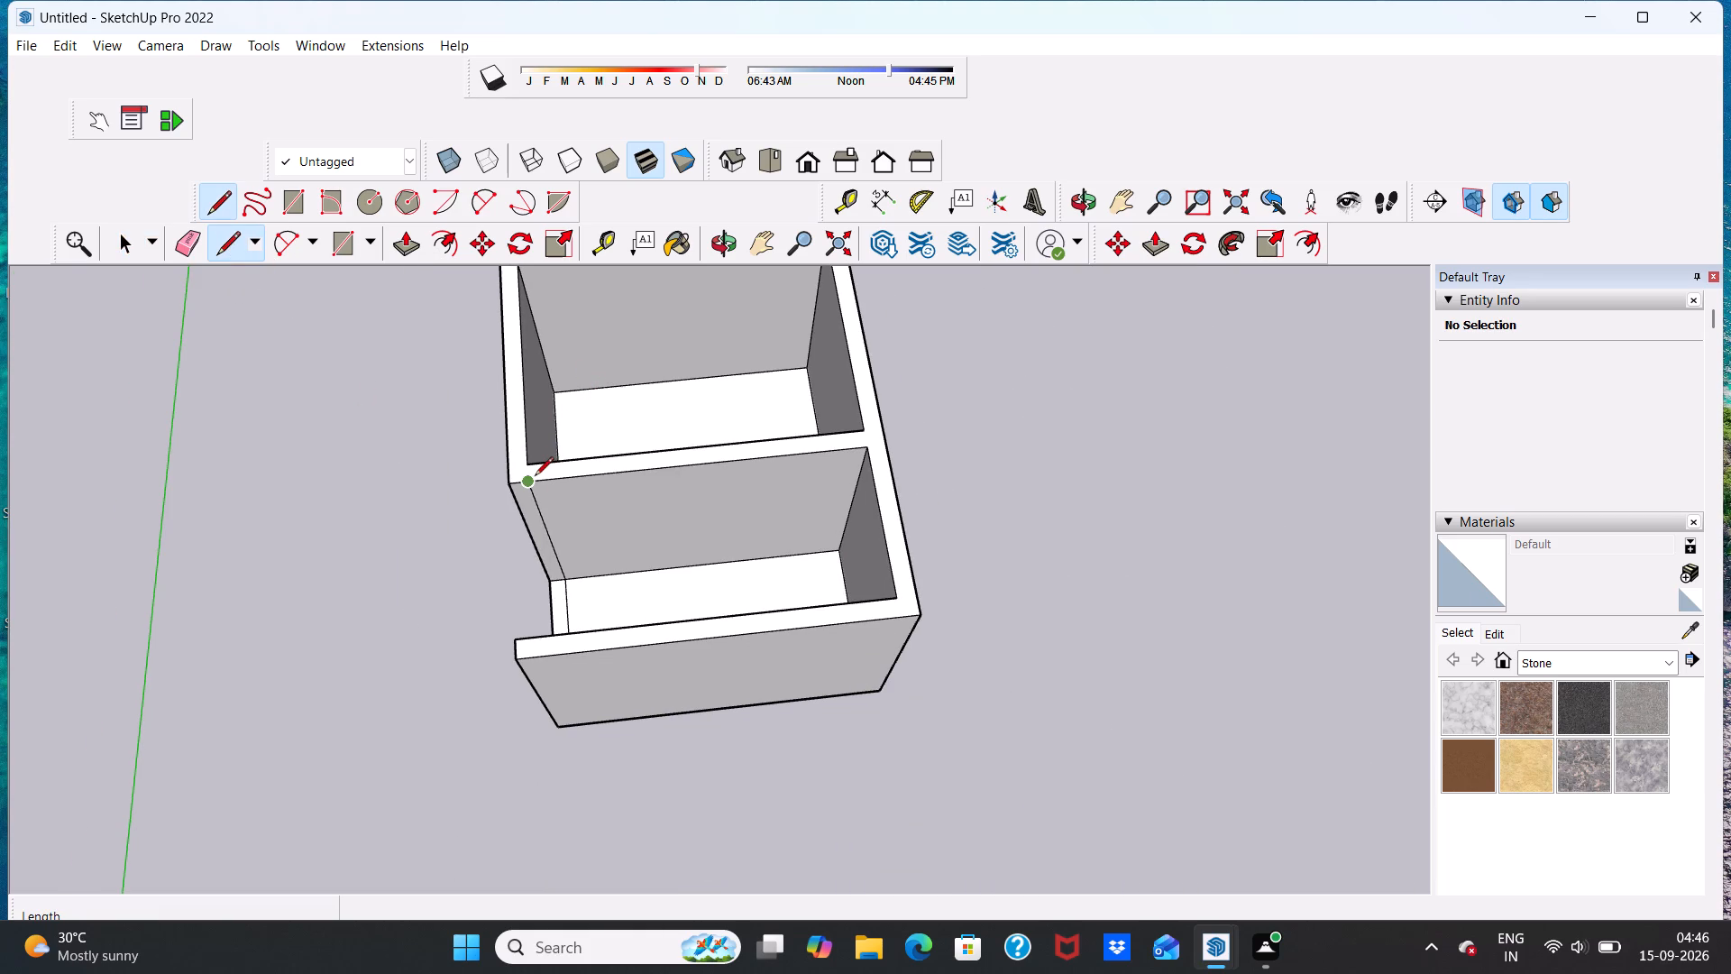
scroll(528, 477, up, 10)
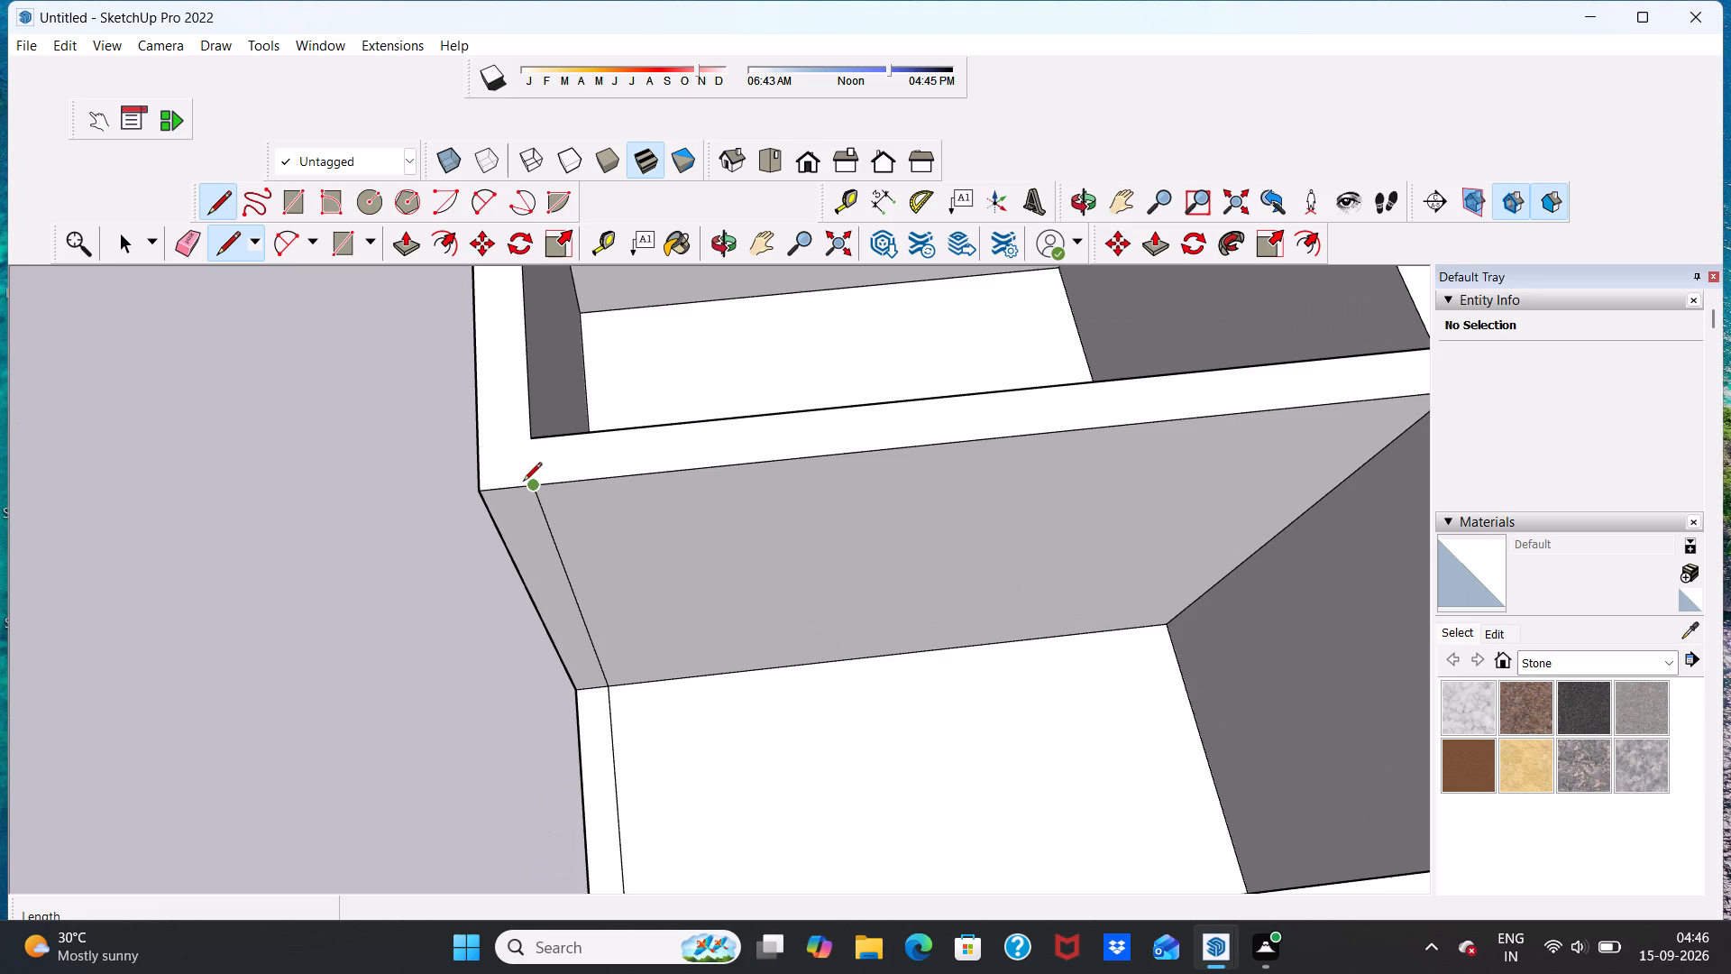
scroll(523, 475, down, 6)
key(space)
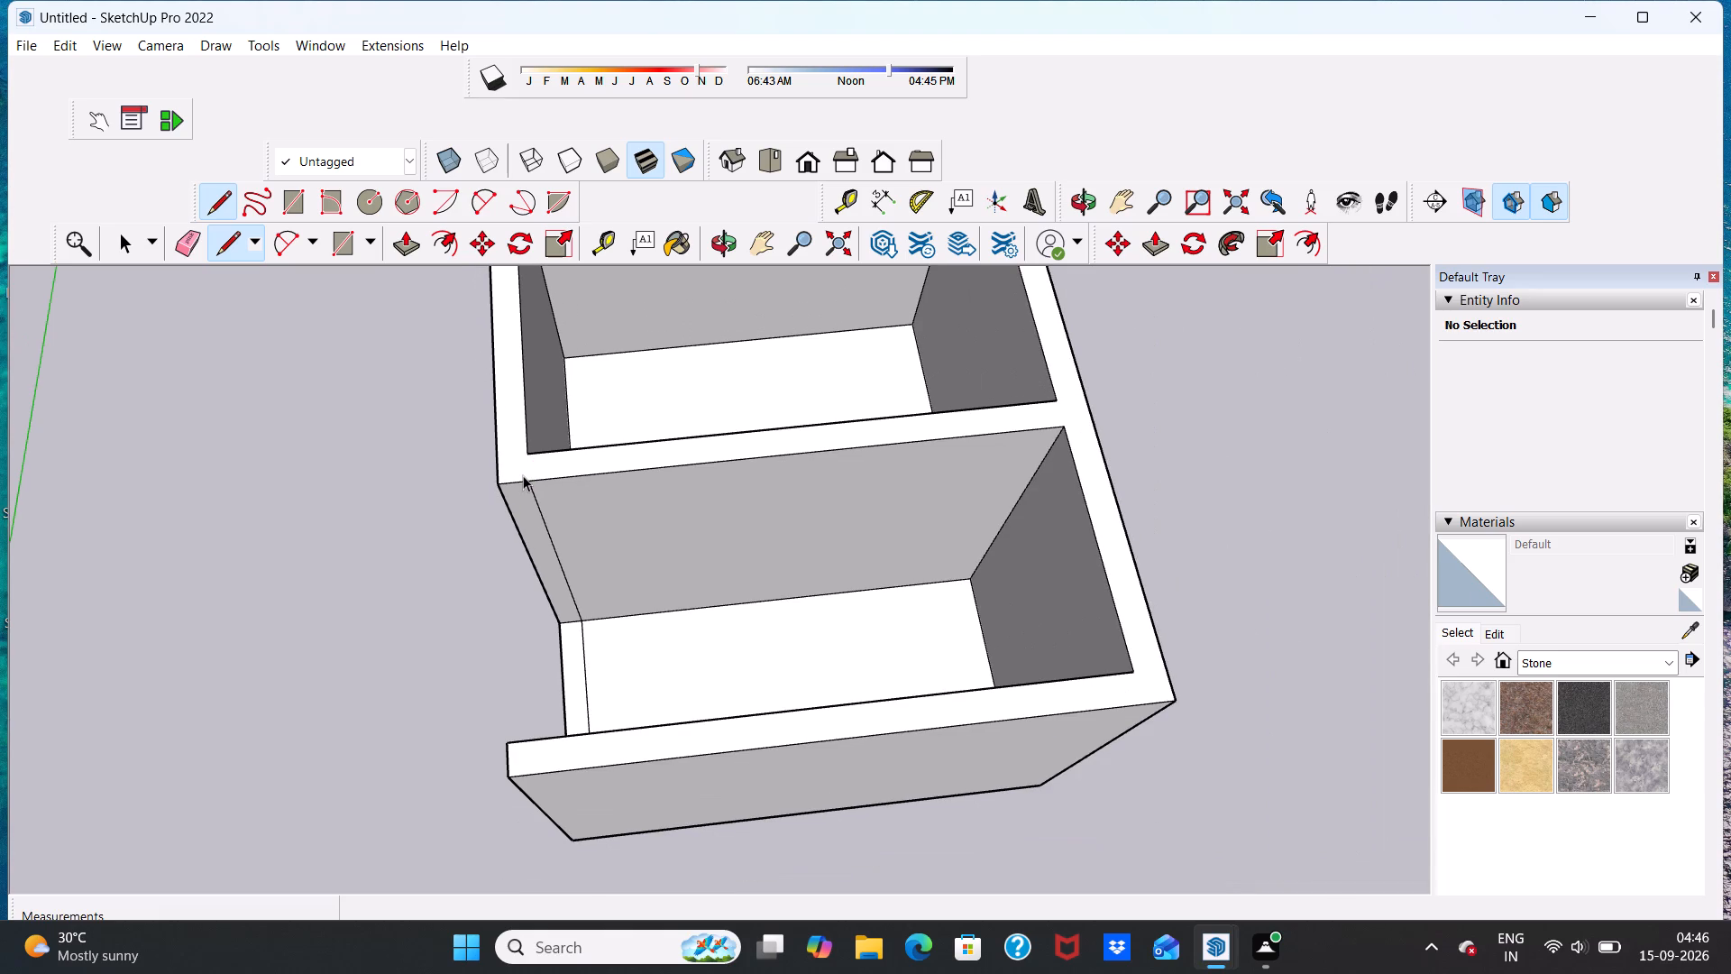
Push/Pull the base strip across the smaller room's open side, between the partition end and the front wall, up about 4' 8".
scroll(398, 491, down, 6)
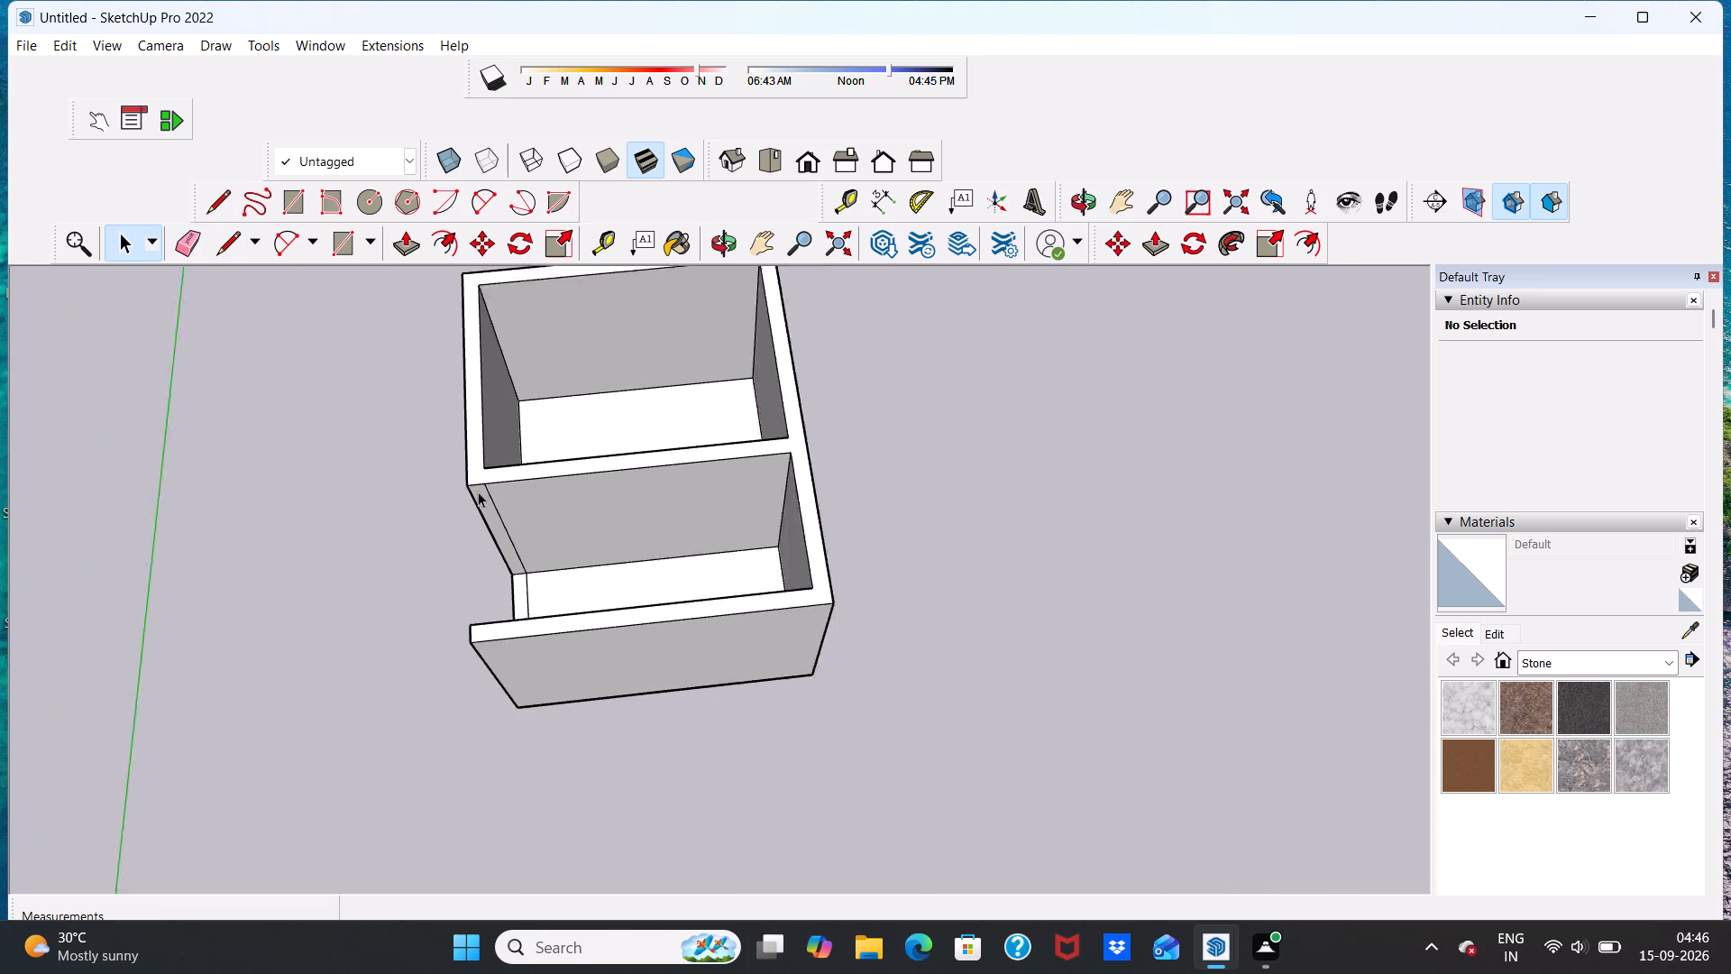
scroll(478, 492, down, 2)
scroll(430, 647, up, 6)
middle_drag(509, 558, 516, 246)
middle_drag(775, 553, 721, 512)
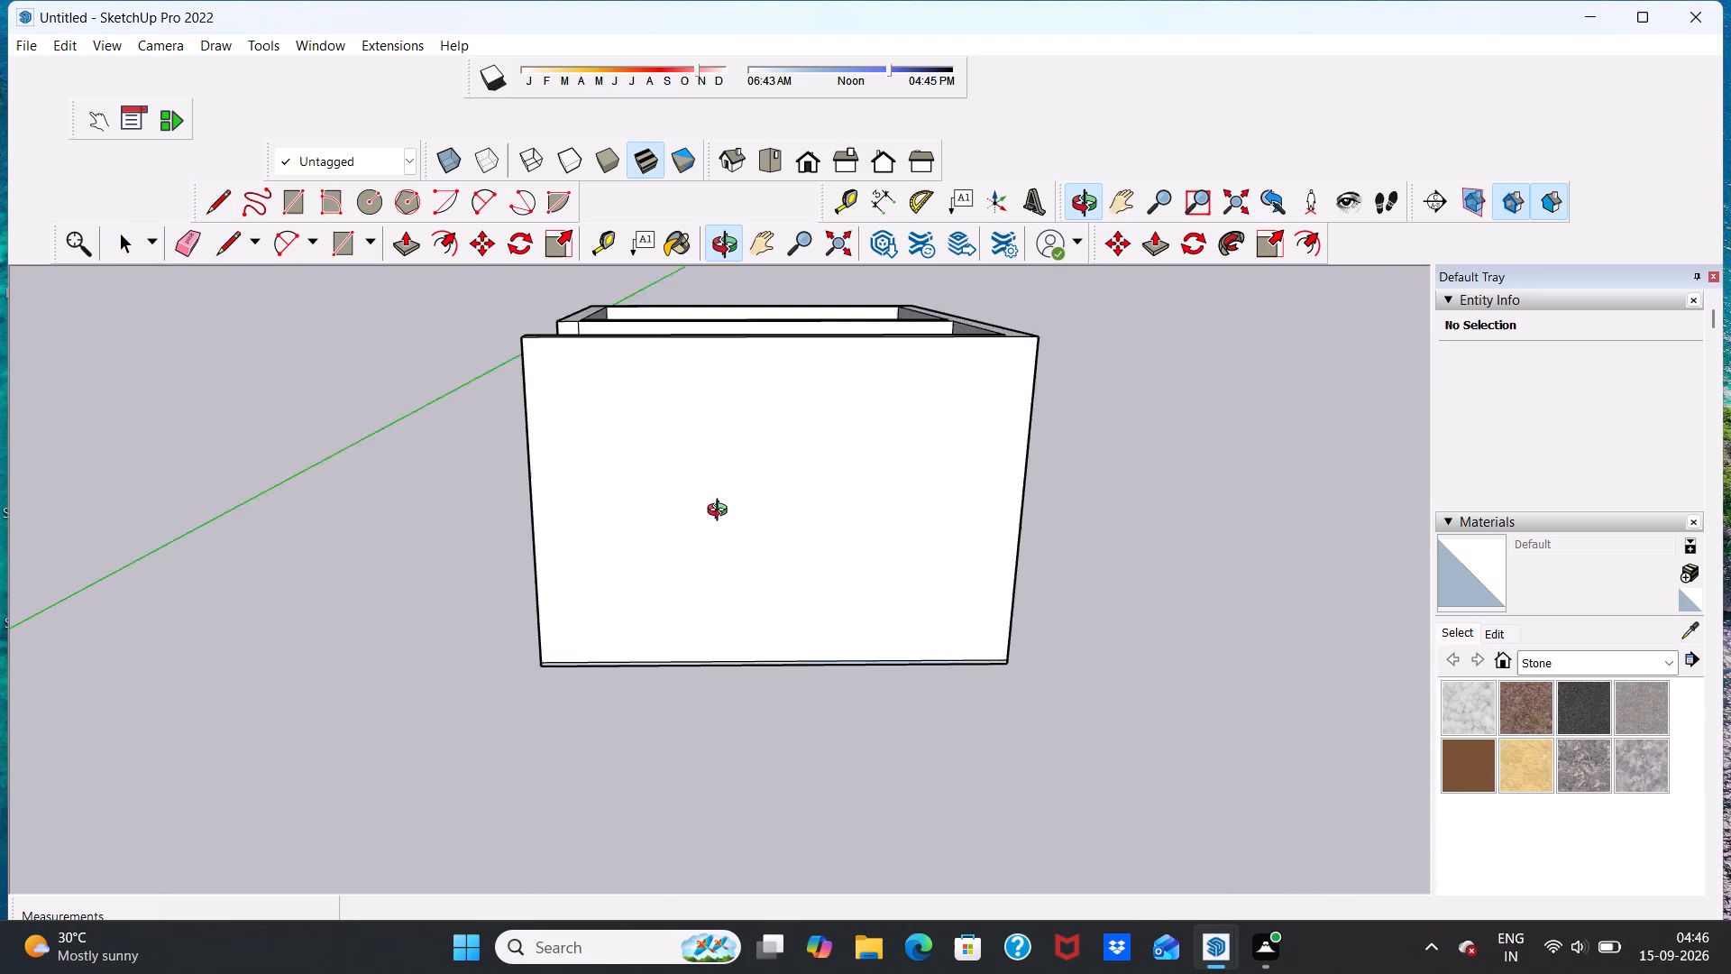
middle_drag(721, 512, 1074, 583)
middle_drag(863, 611, 846, 730)
scroll(828, 741, up, 1)
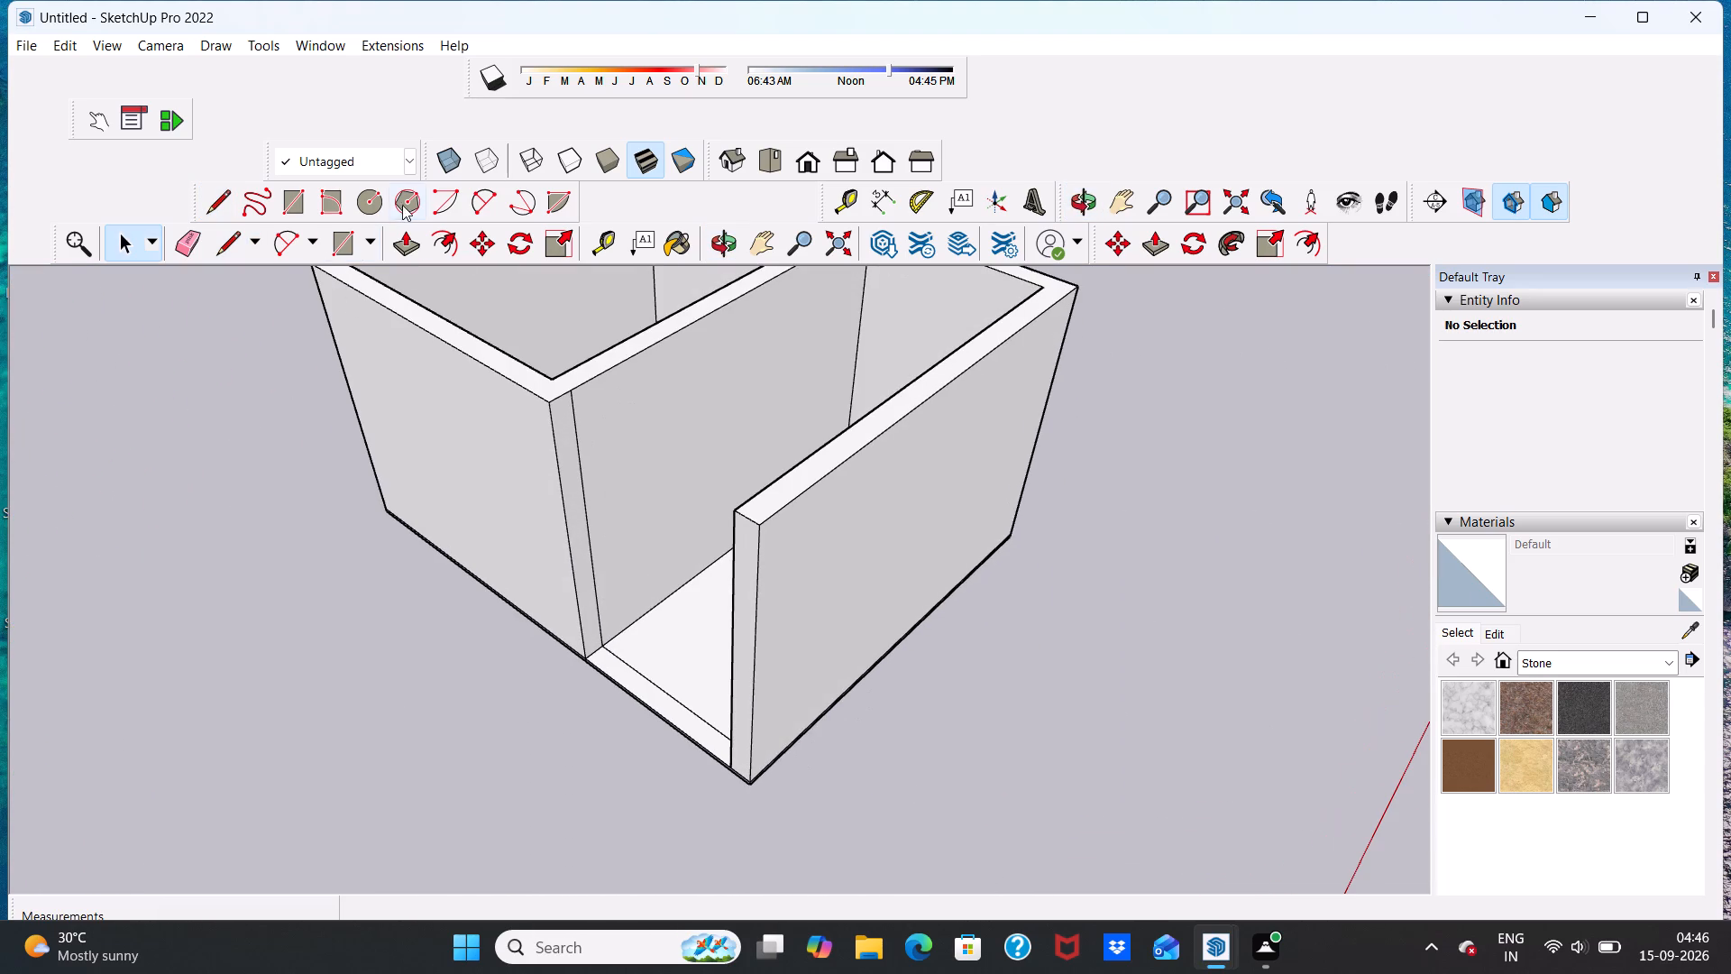
click(402, 243)
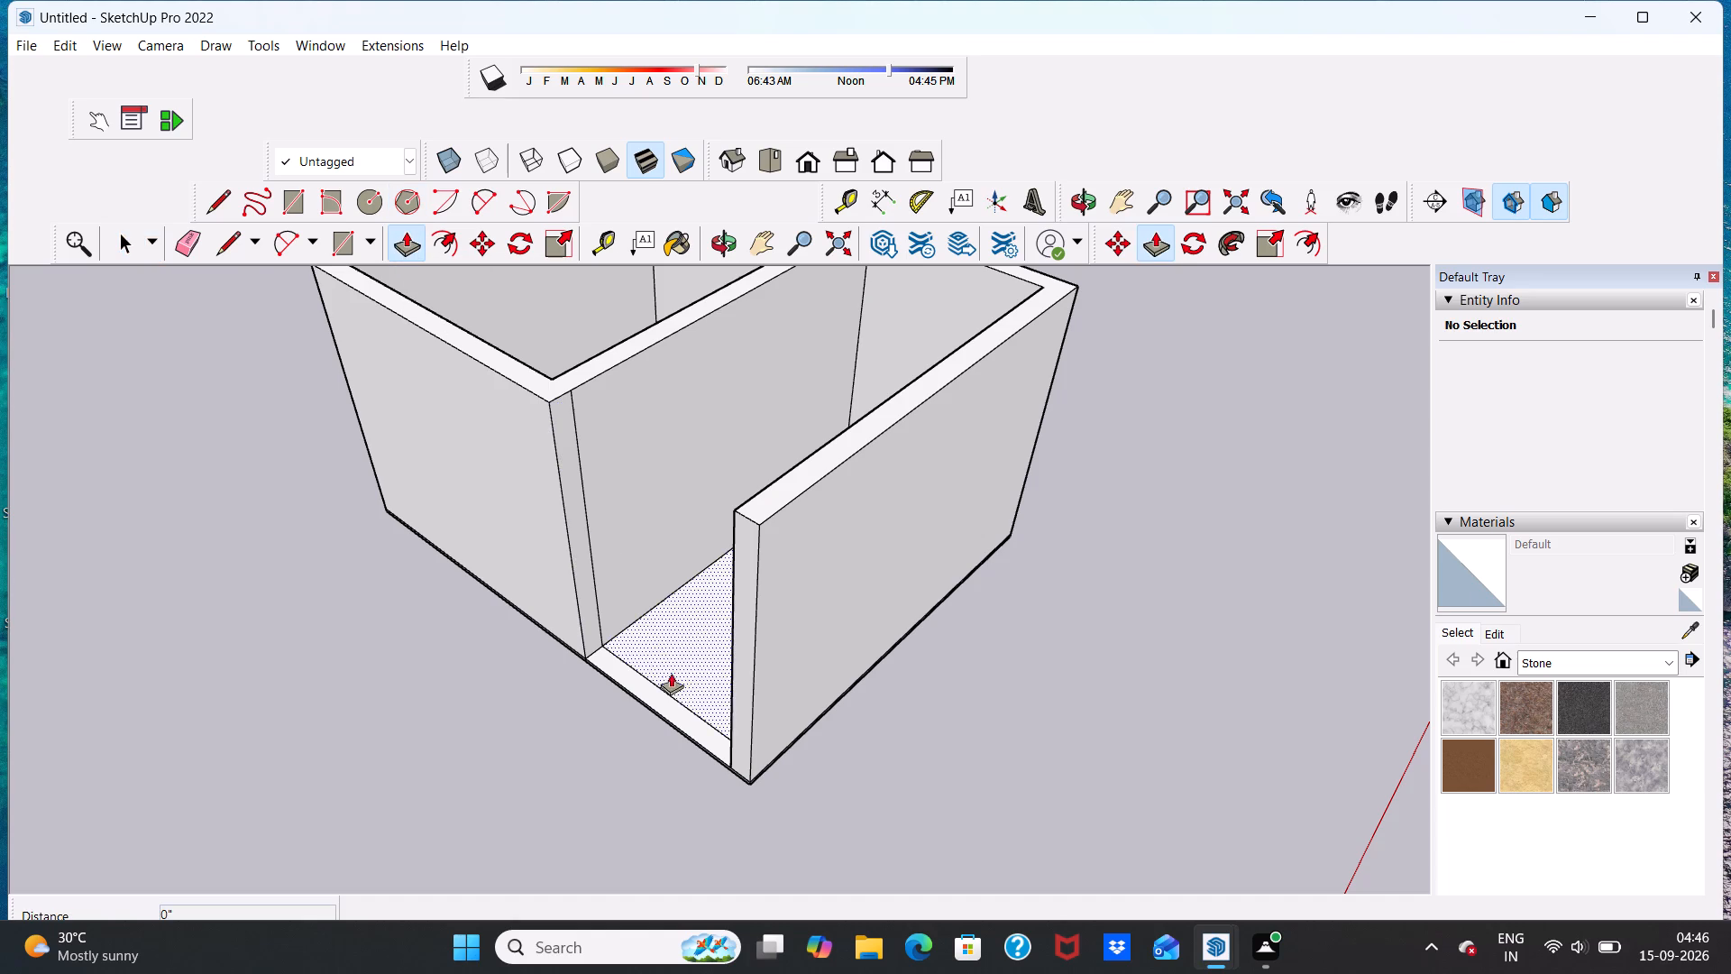
scroll(685, 690, up, 3)
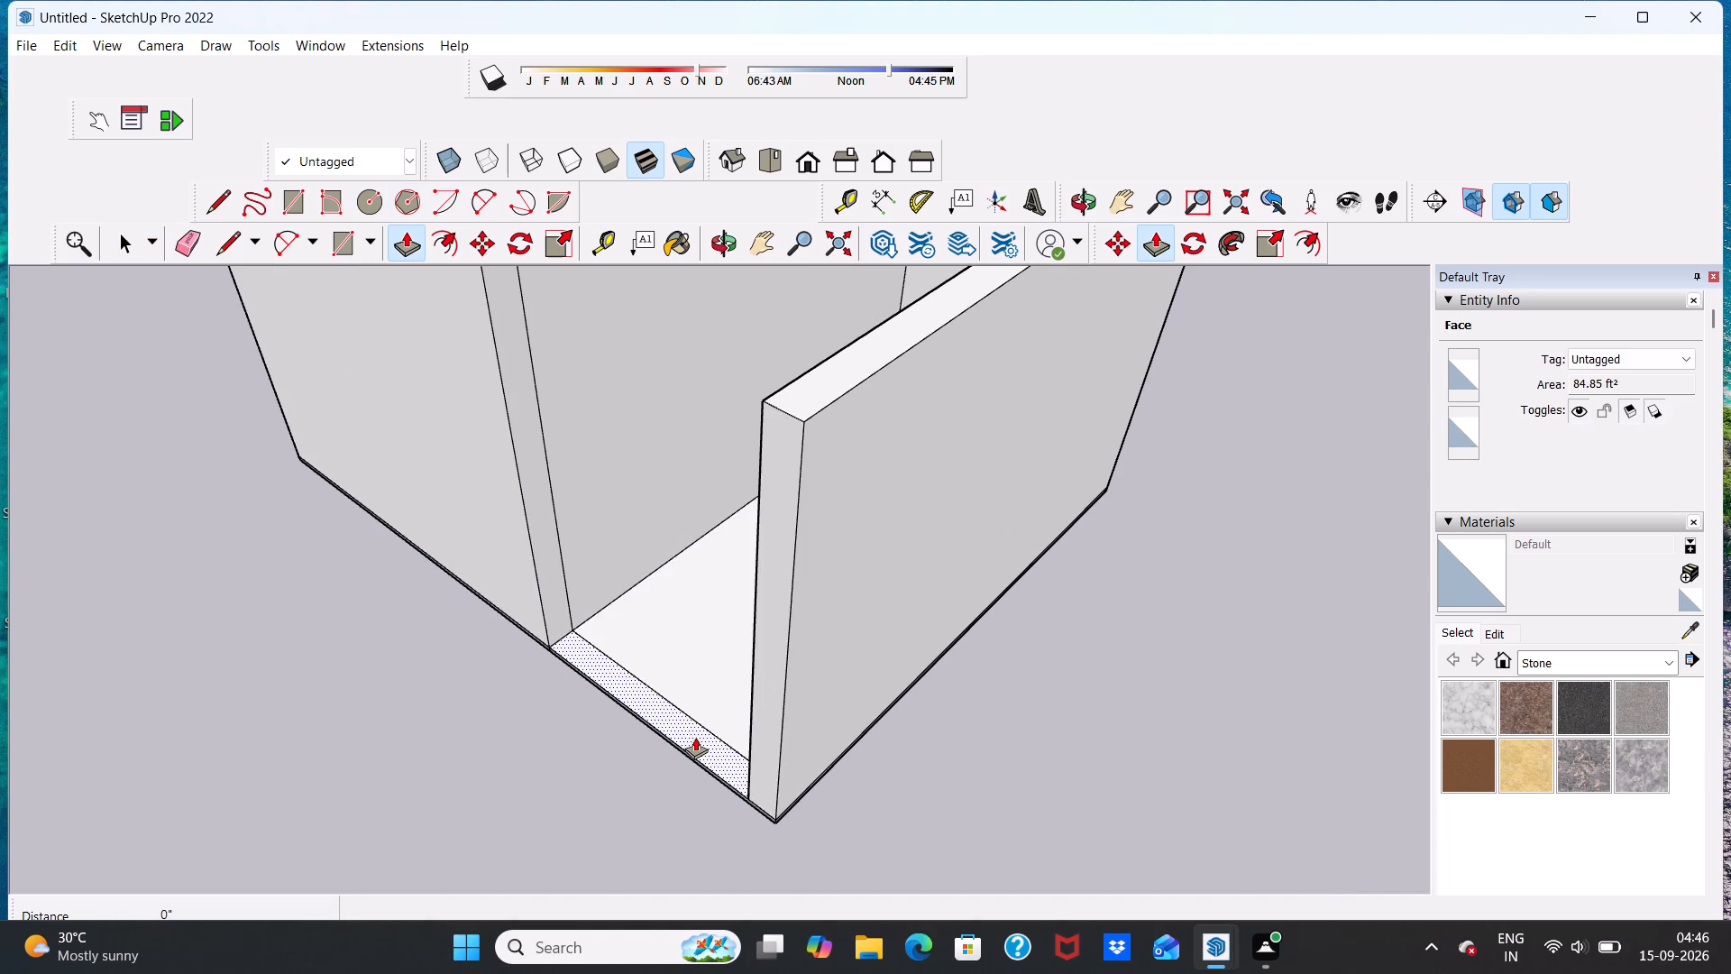
click(695, 737)
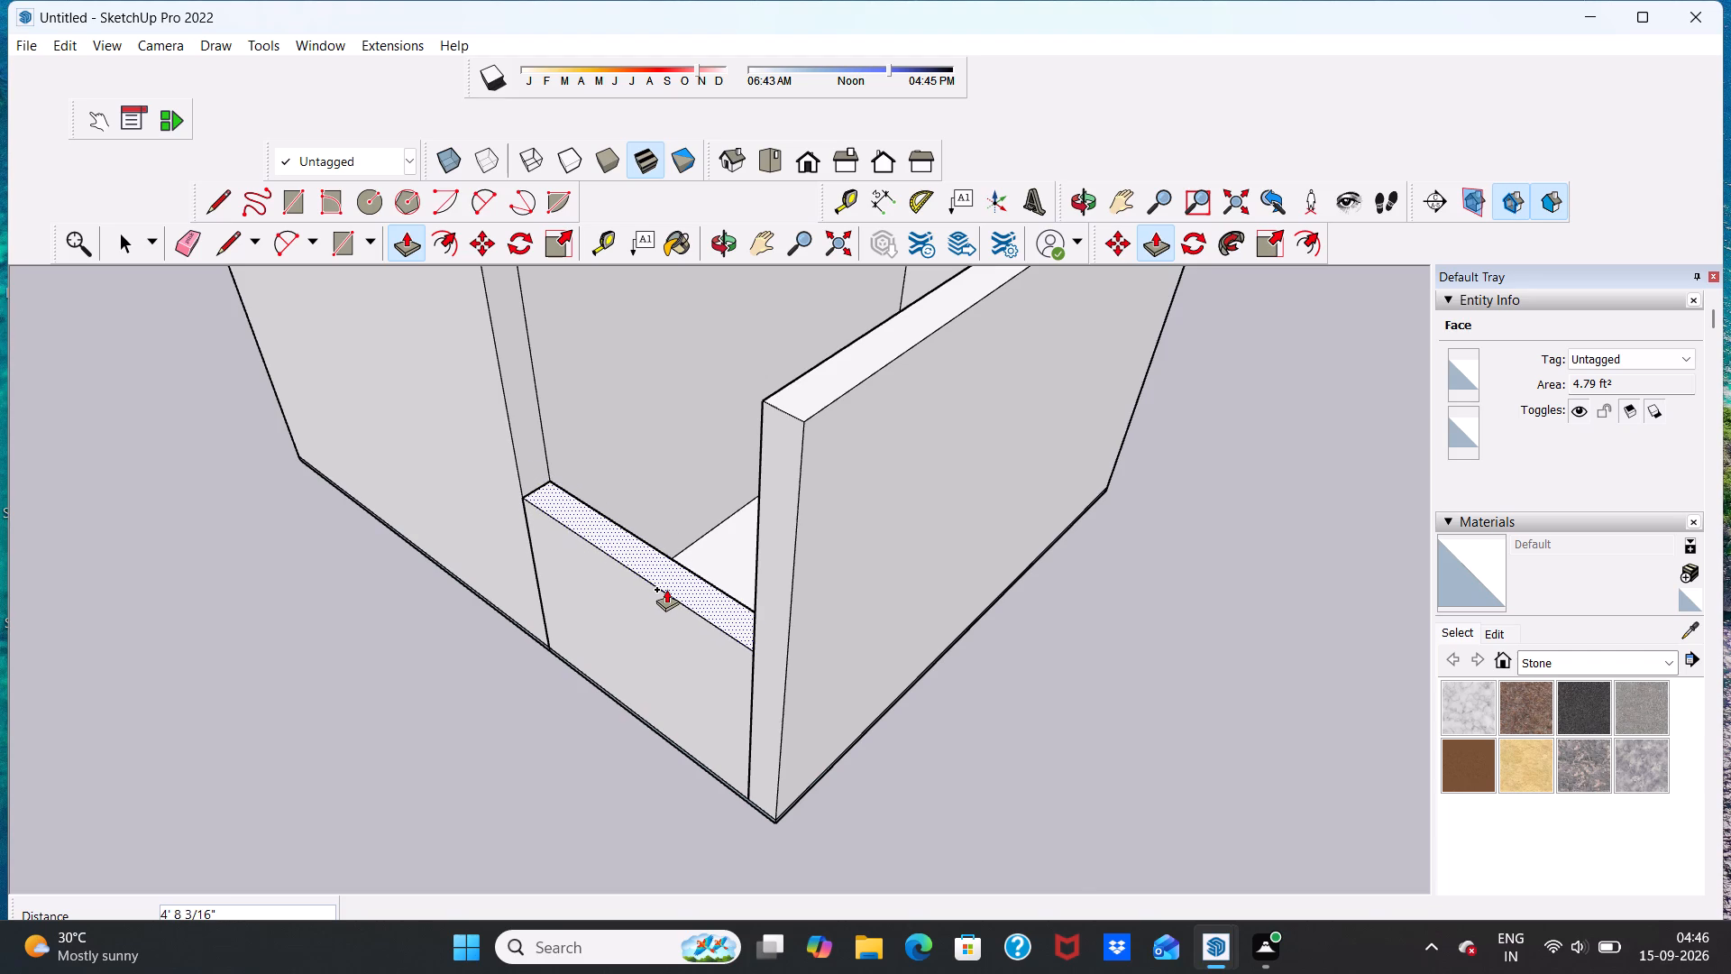
click(666, 589)
Draw a 9" line along the front wall's top outer edge from its free end, and continue it vertically down 10' to the base.
scroll(639, 712, down, 11)
scroll(657, 659, up, 8)
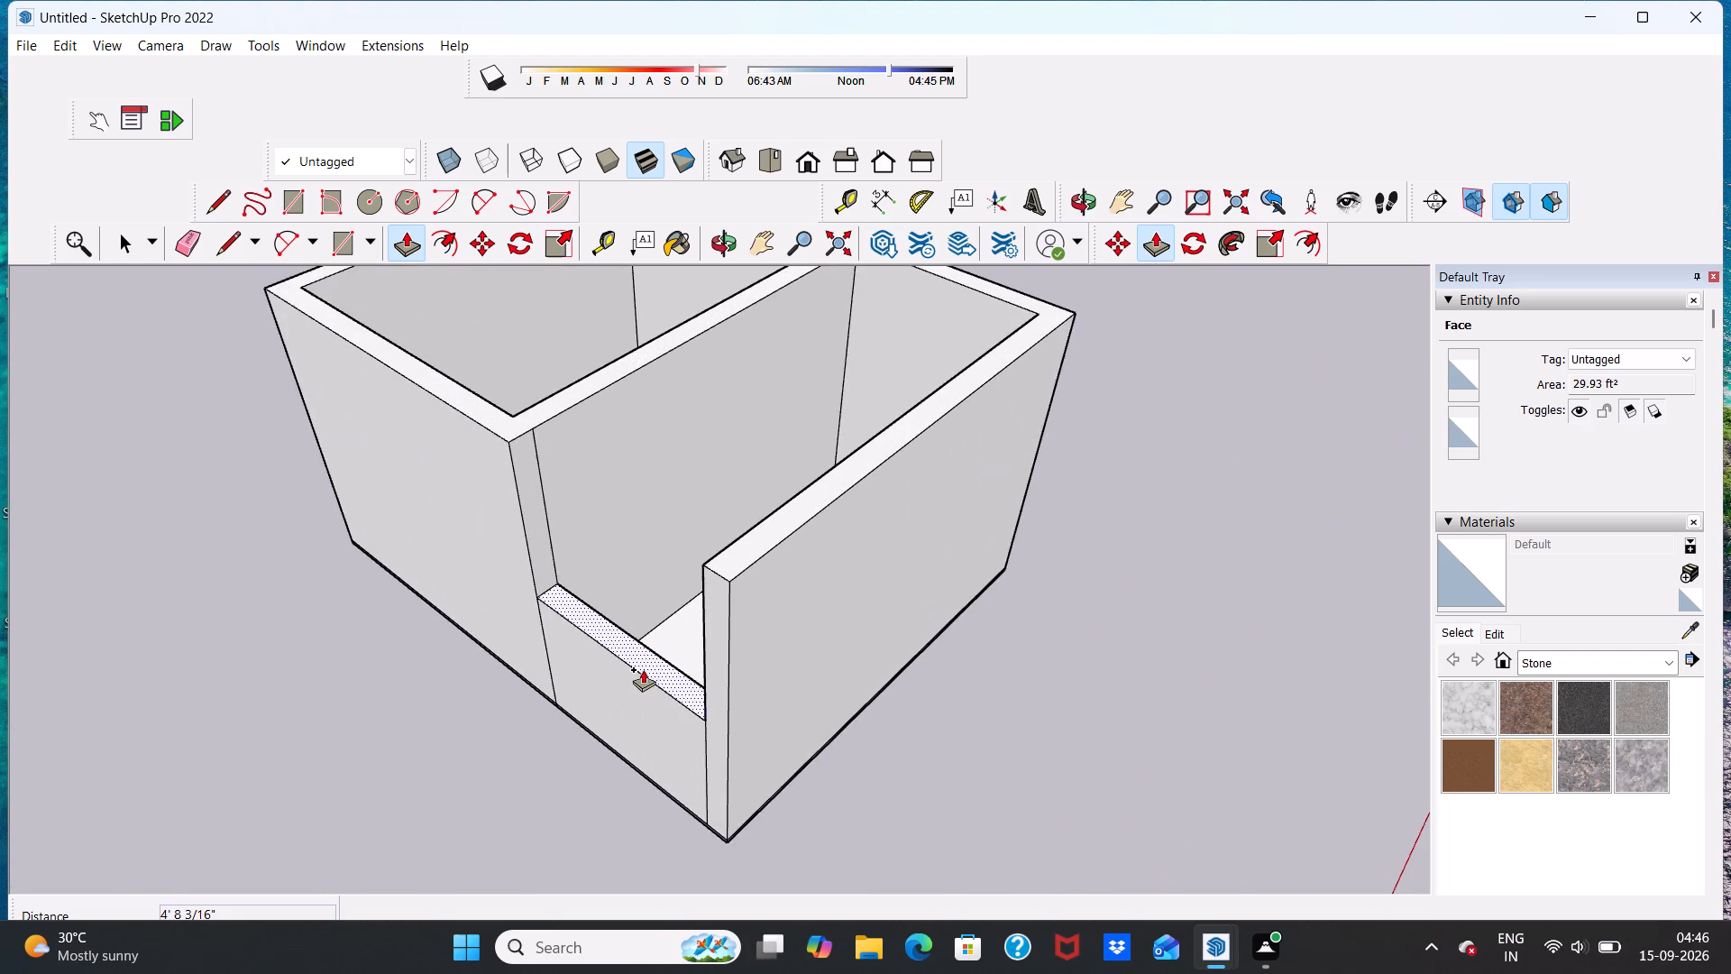
scroll(738, 564, down, 9)
middle_drag(1031, 610, 684, 516)
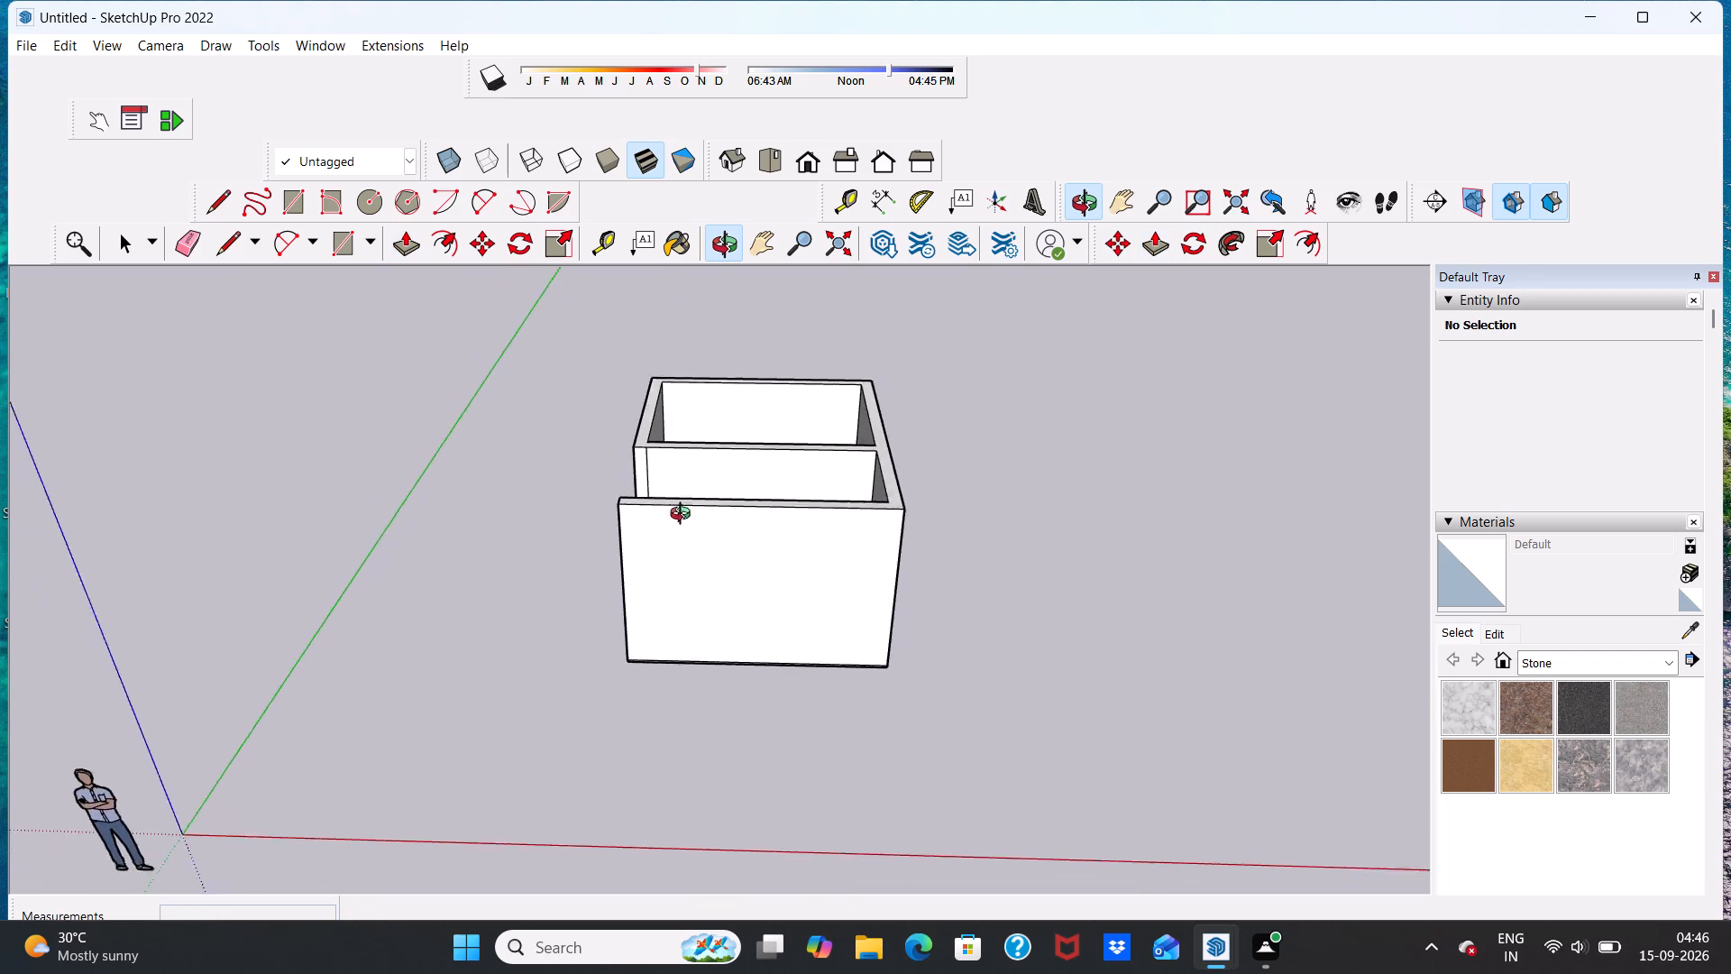
middle_drag(684, 516, 687, 606)
scroll(682, 602, down, 4)
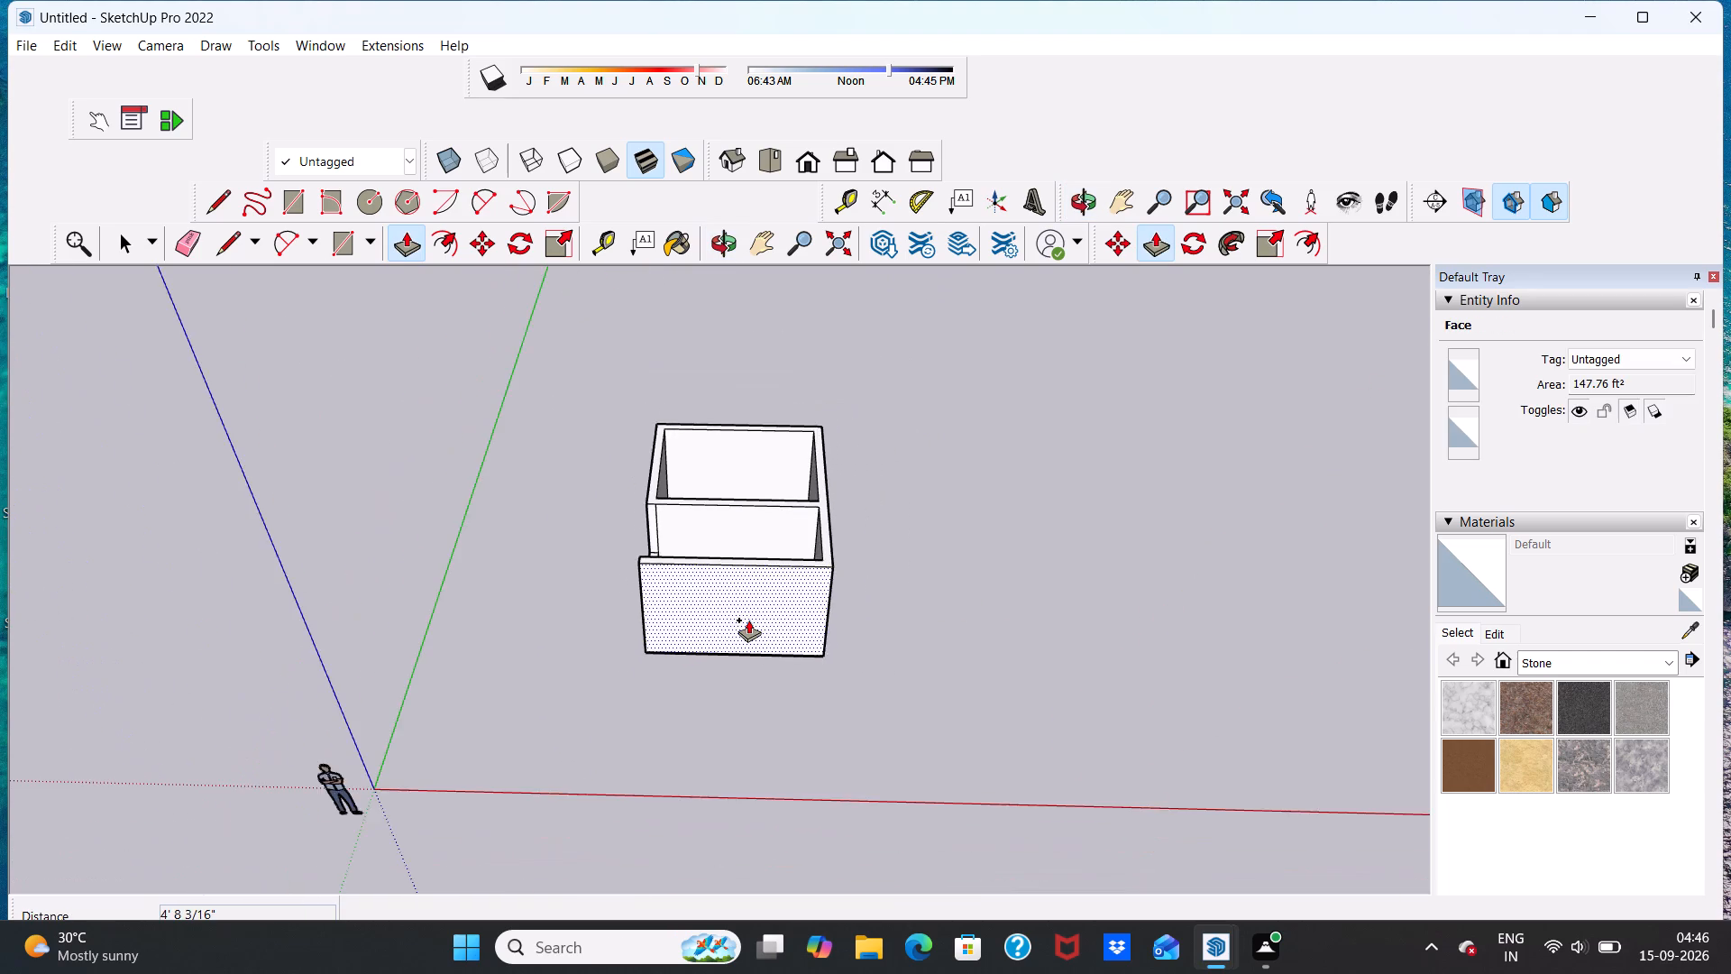
scroll(748, 620, up, 6)
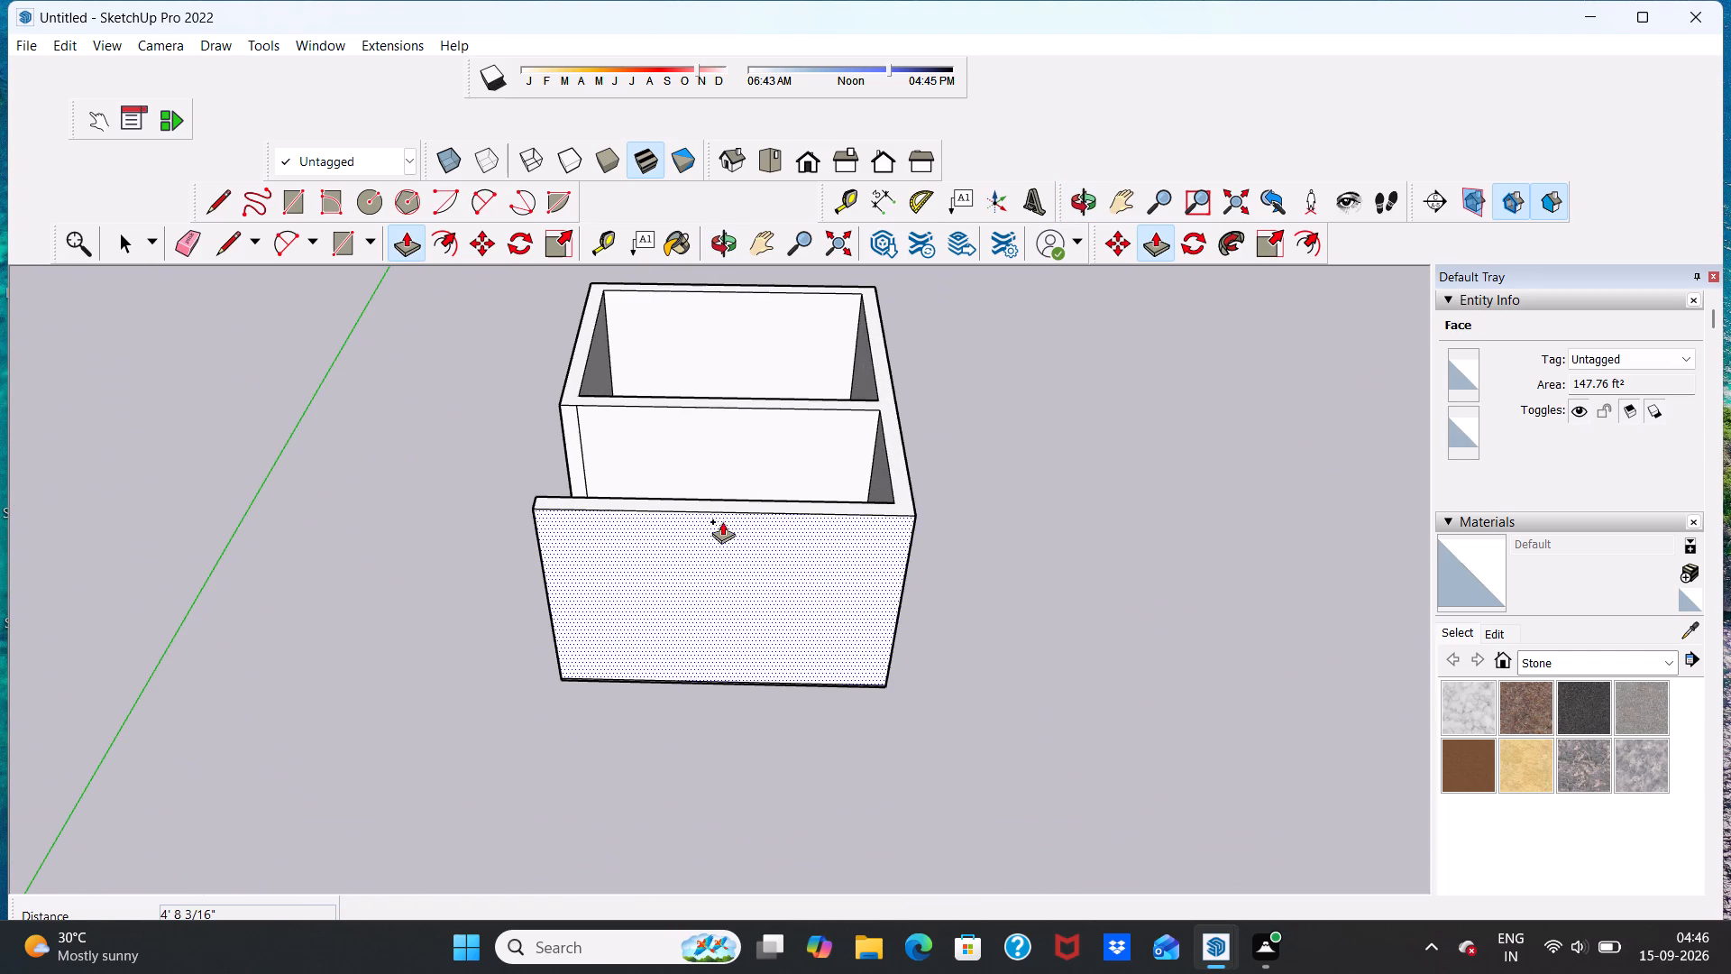
middle_drag(727, 544, 735, 415)
scroll(672, 461, up, 2)
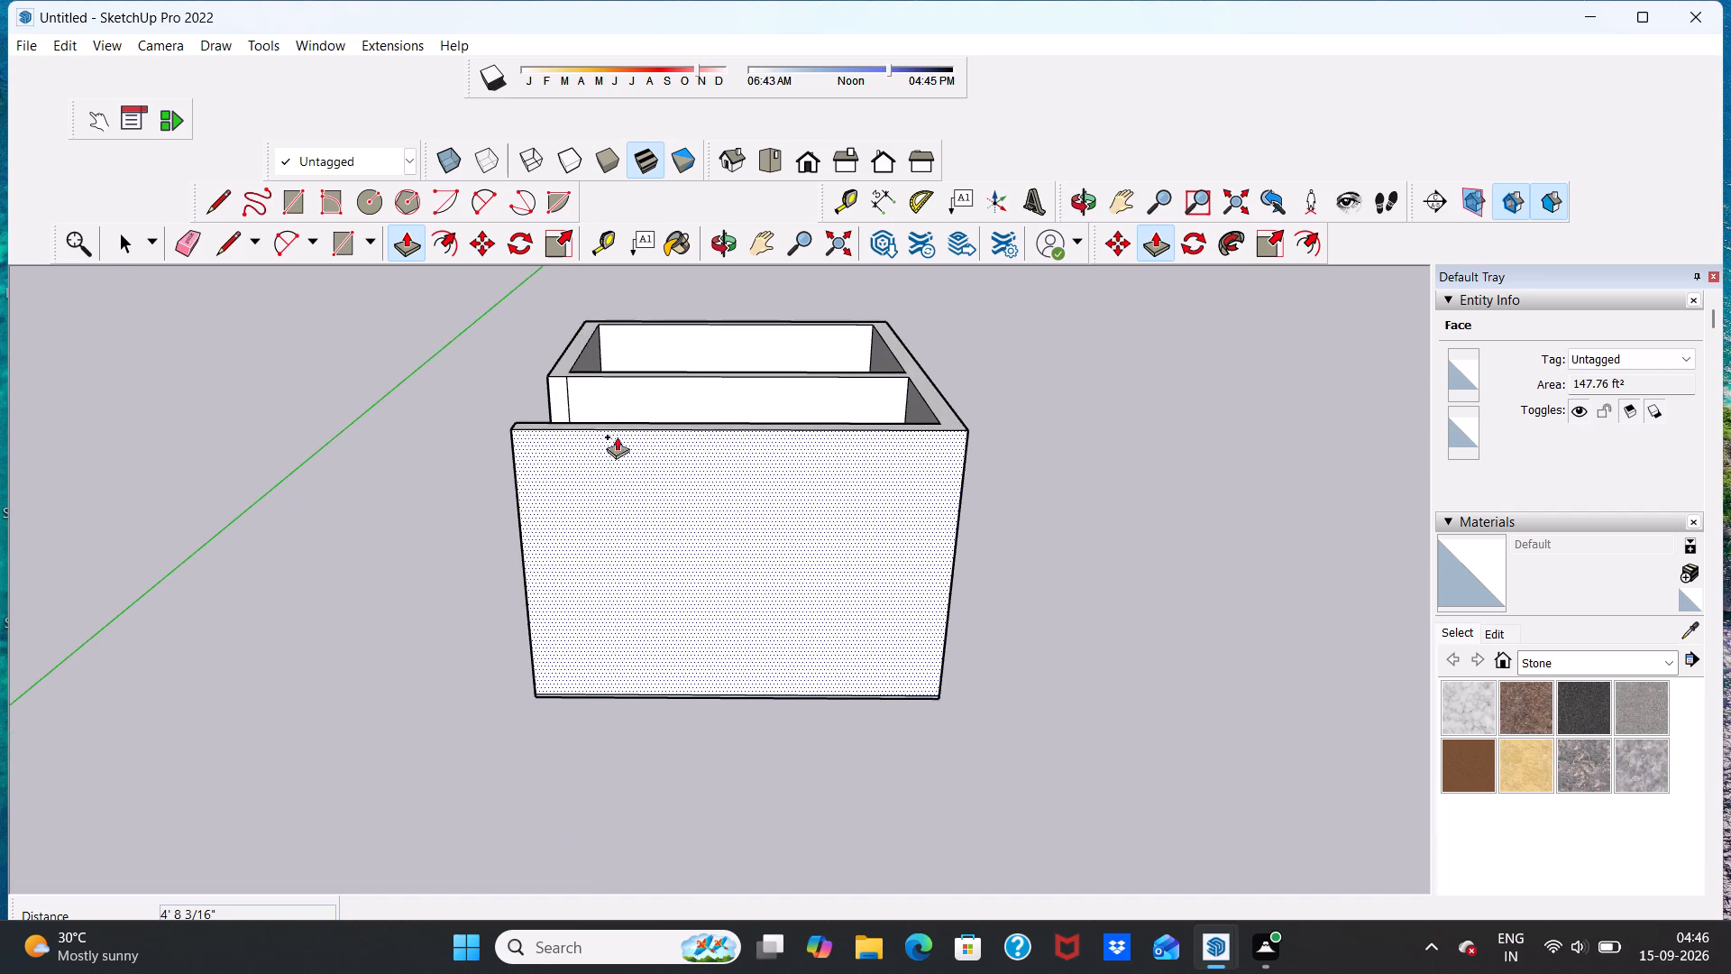
click(221, 241)
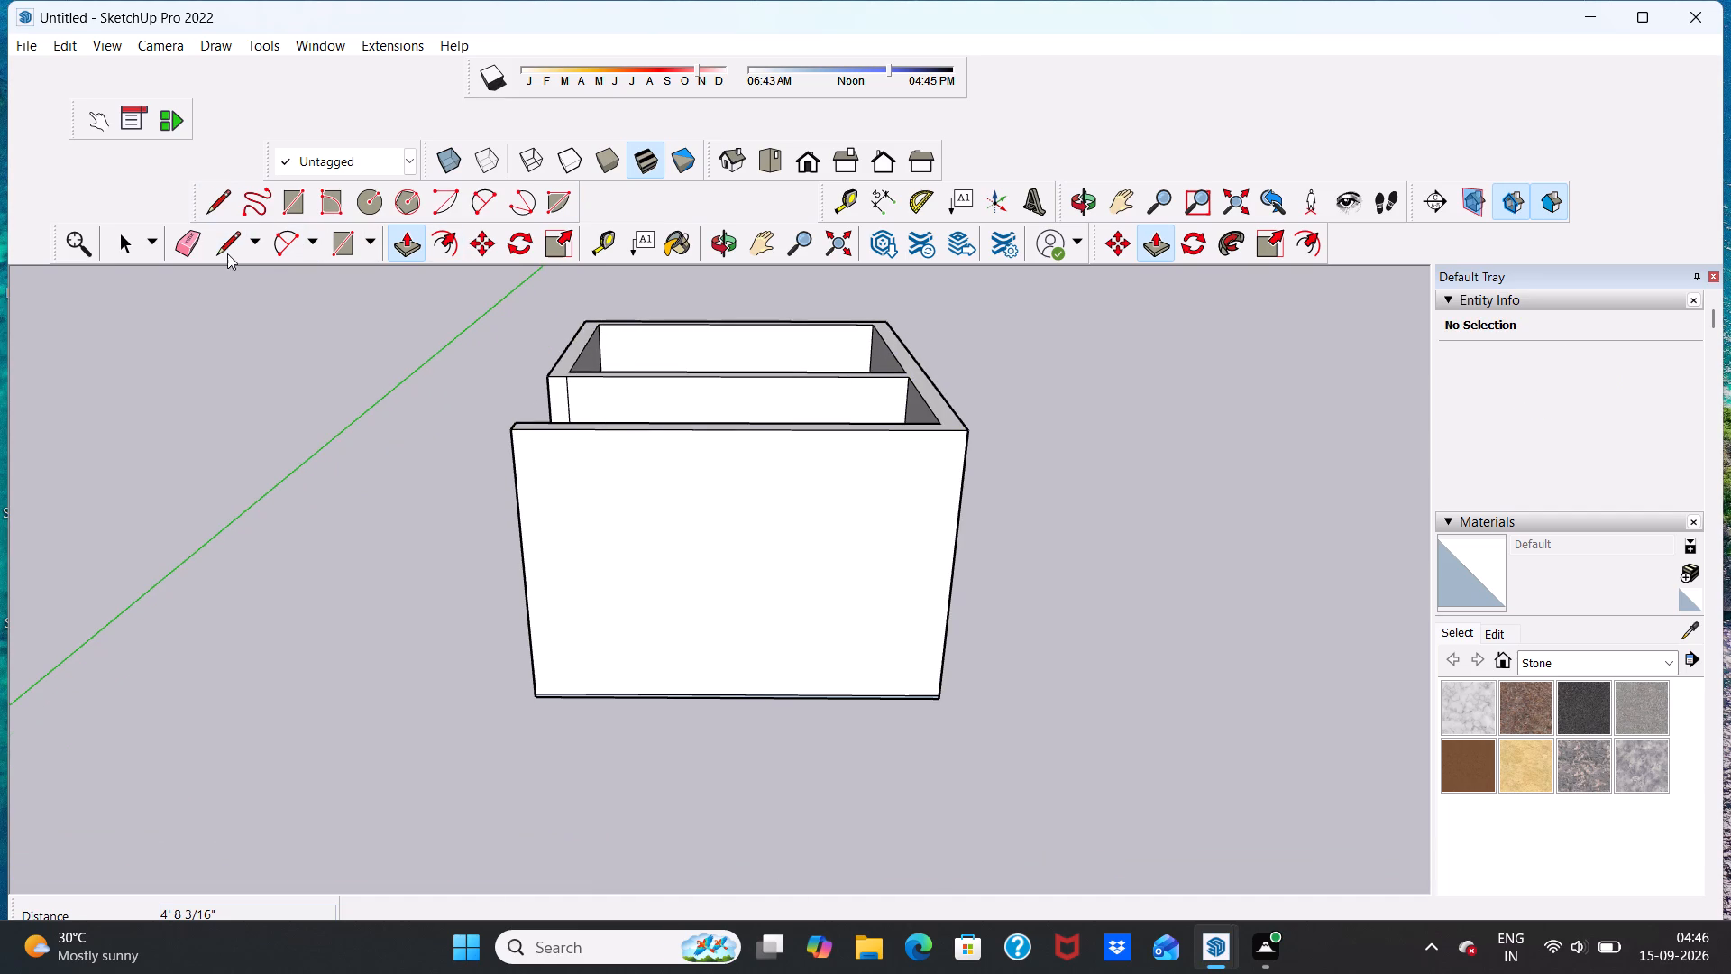
scroll(762, 500, up, 3)
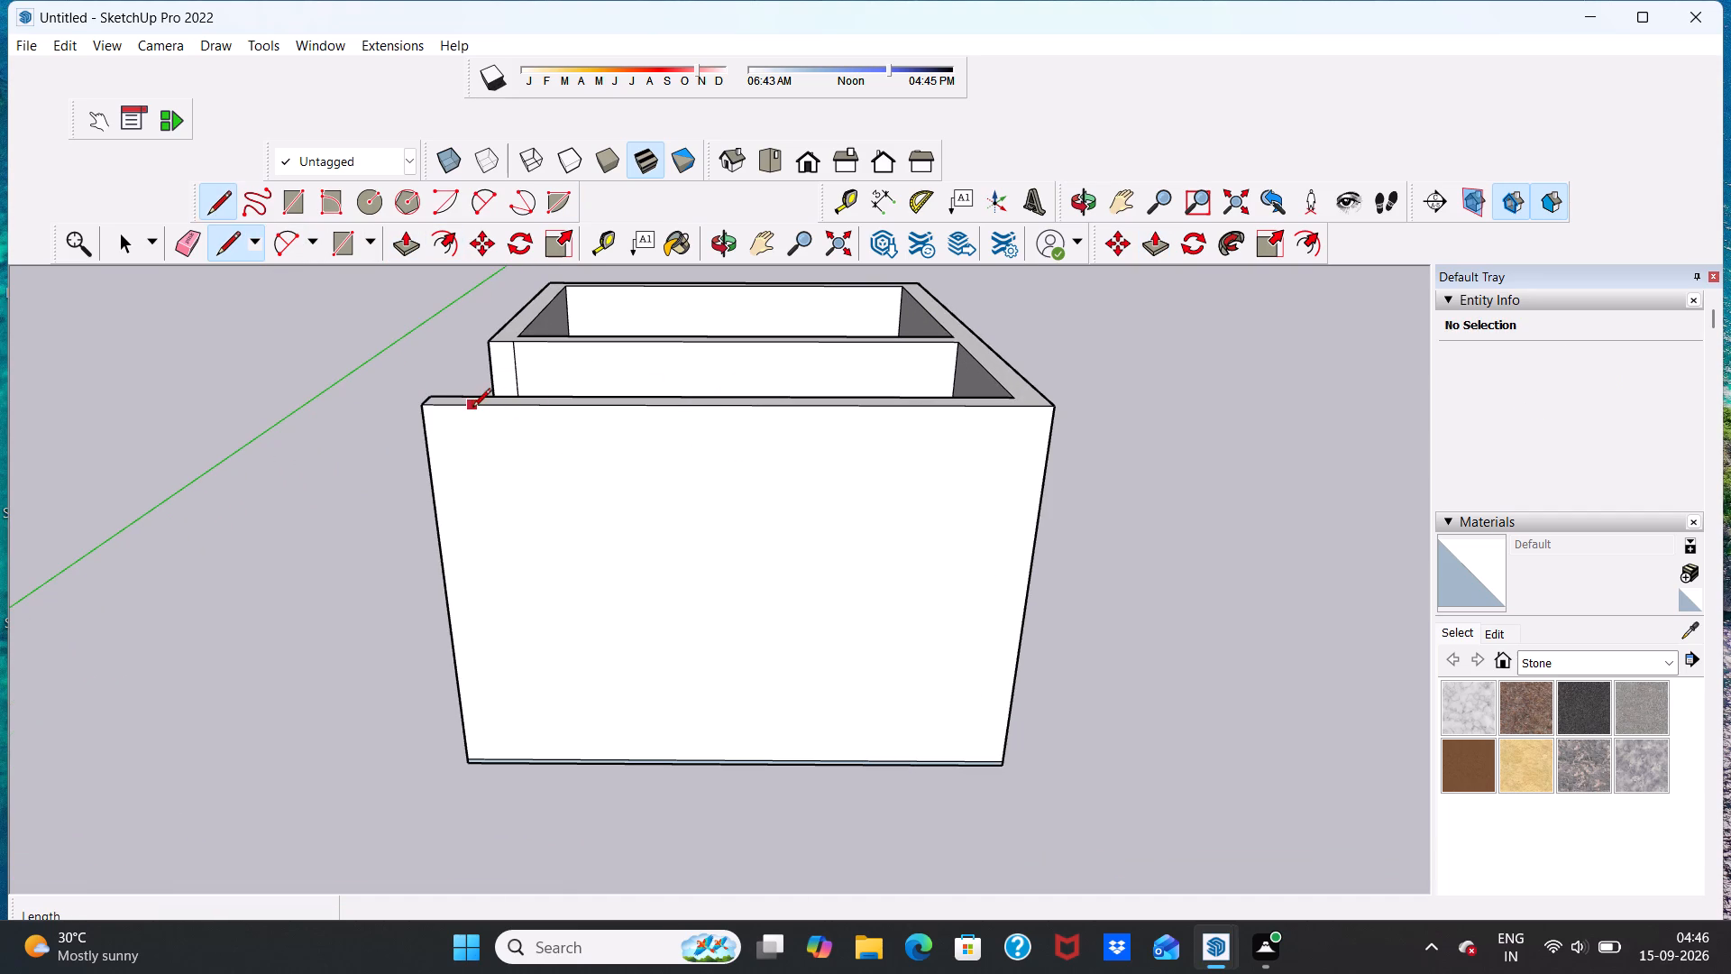
scroll(469, 412, up, 3)
scroll(530, 416, down, 9)
scroll(512, 446, up, 6)
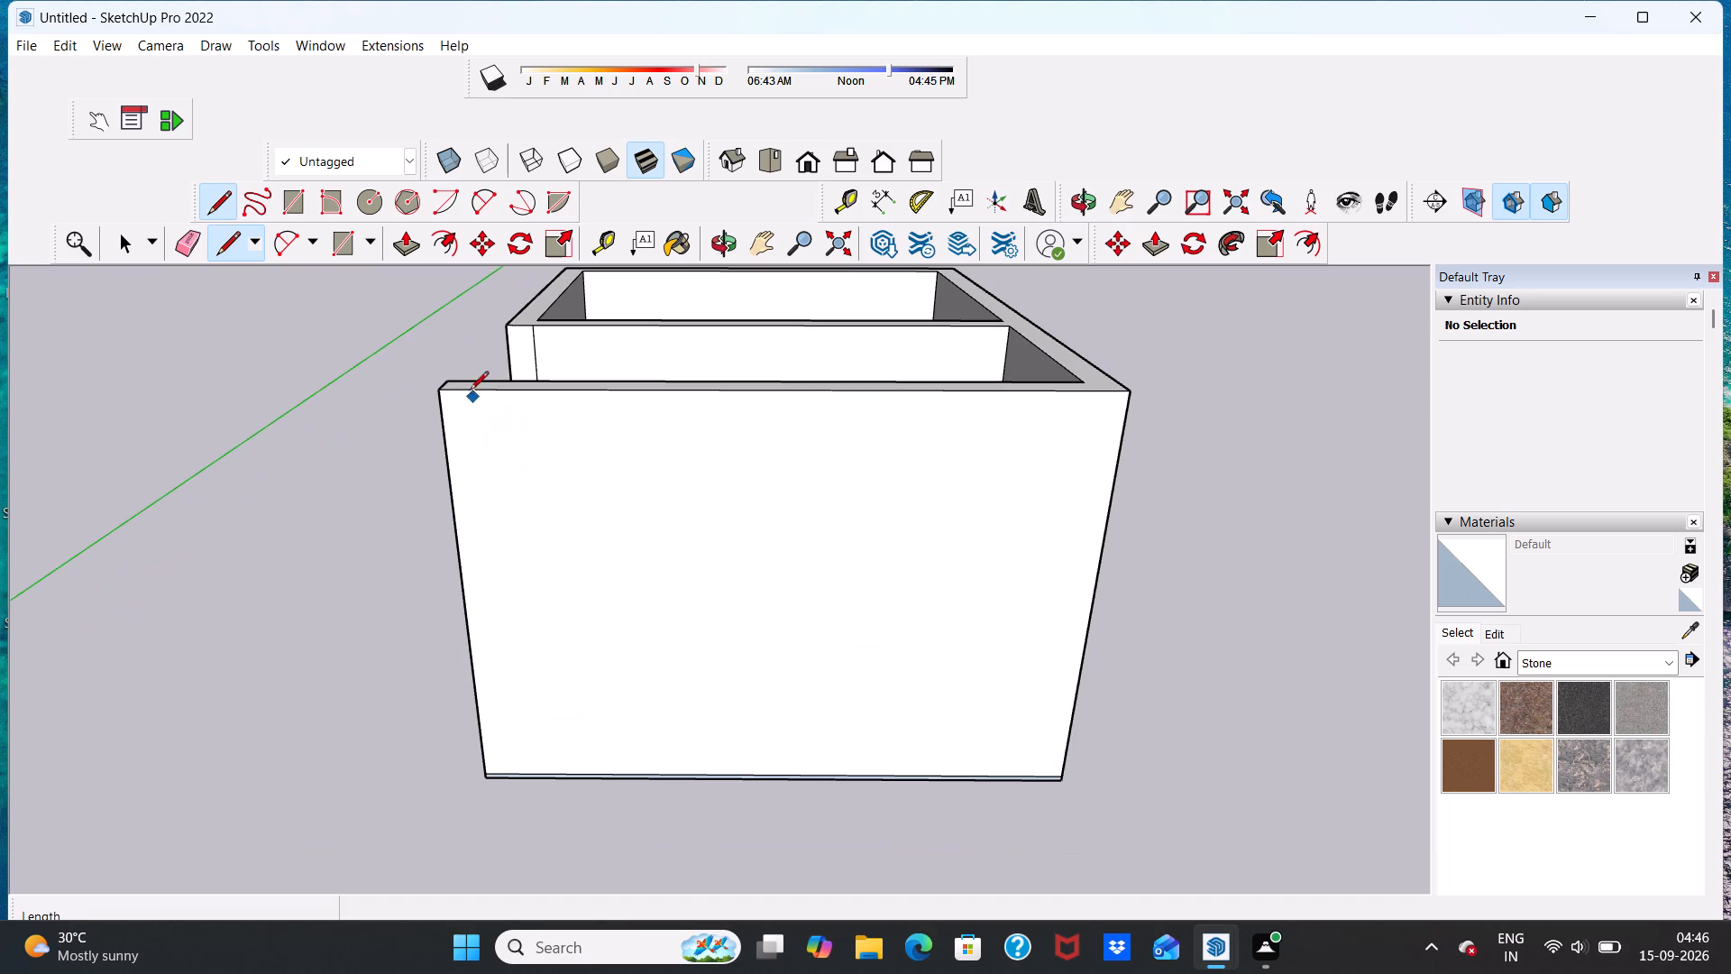
drag(433, 396, 443, 398)
text(9")
key(Return)
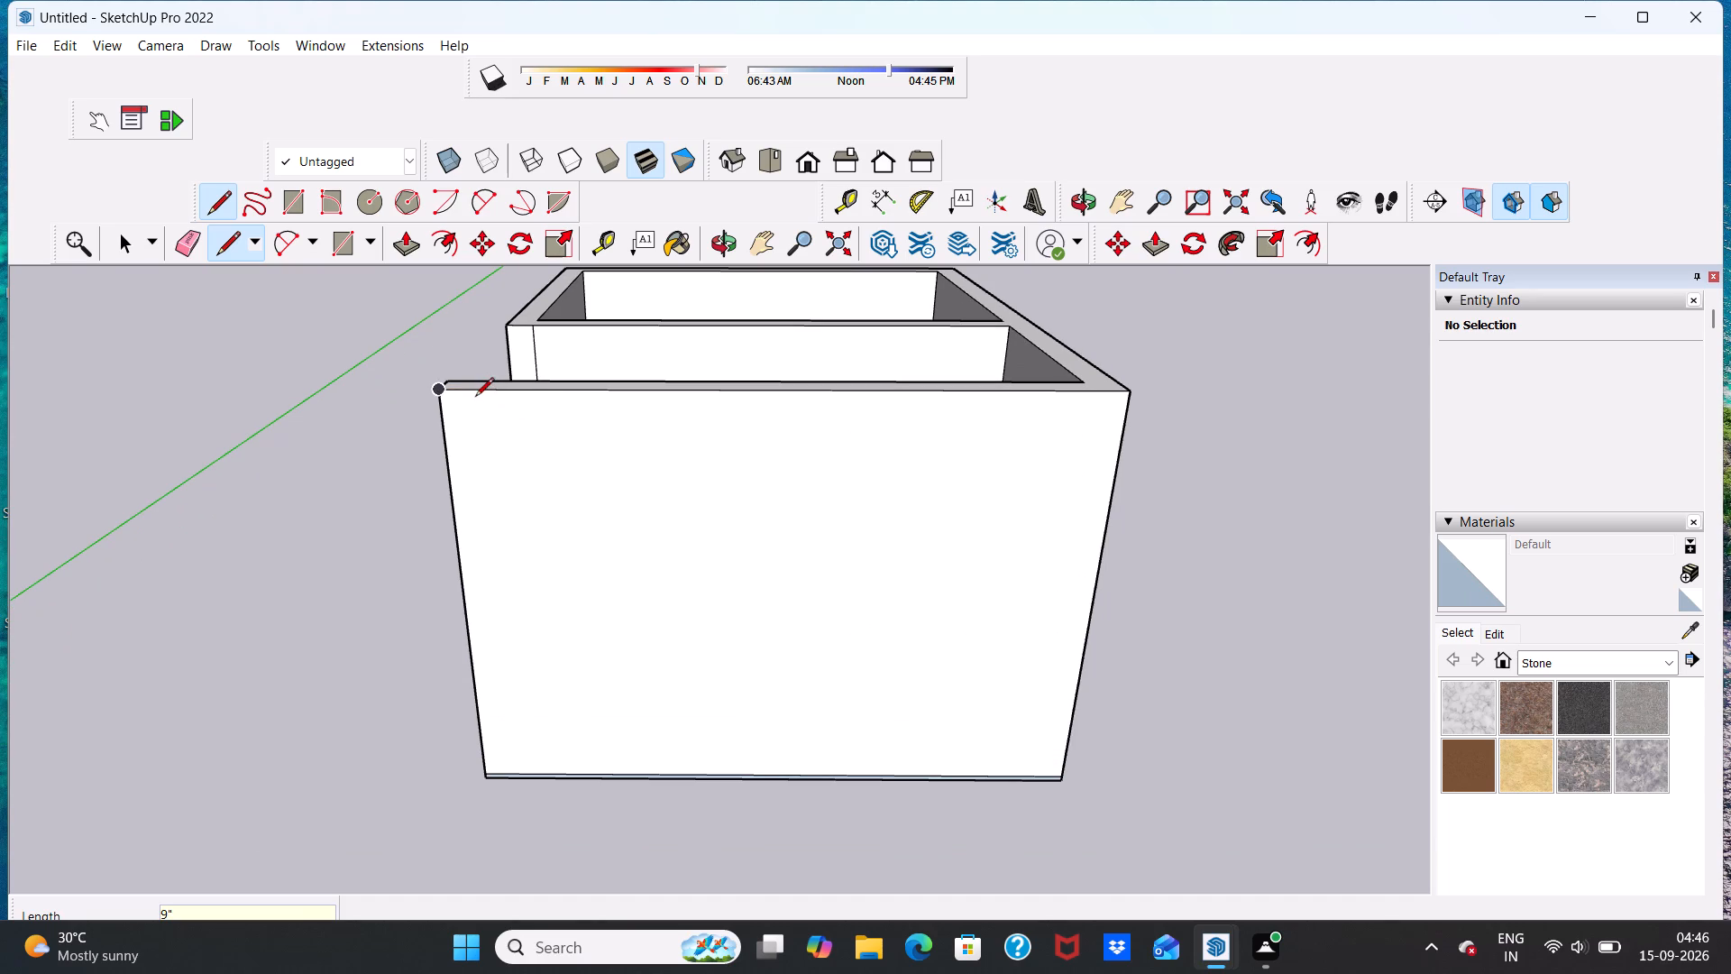
click(475, 393)
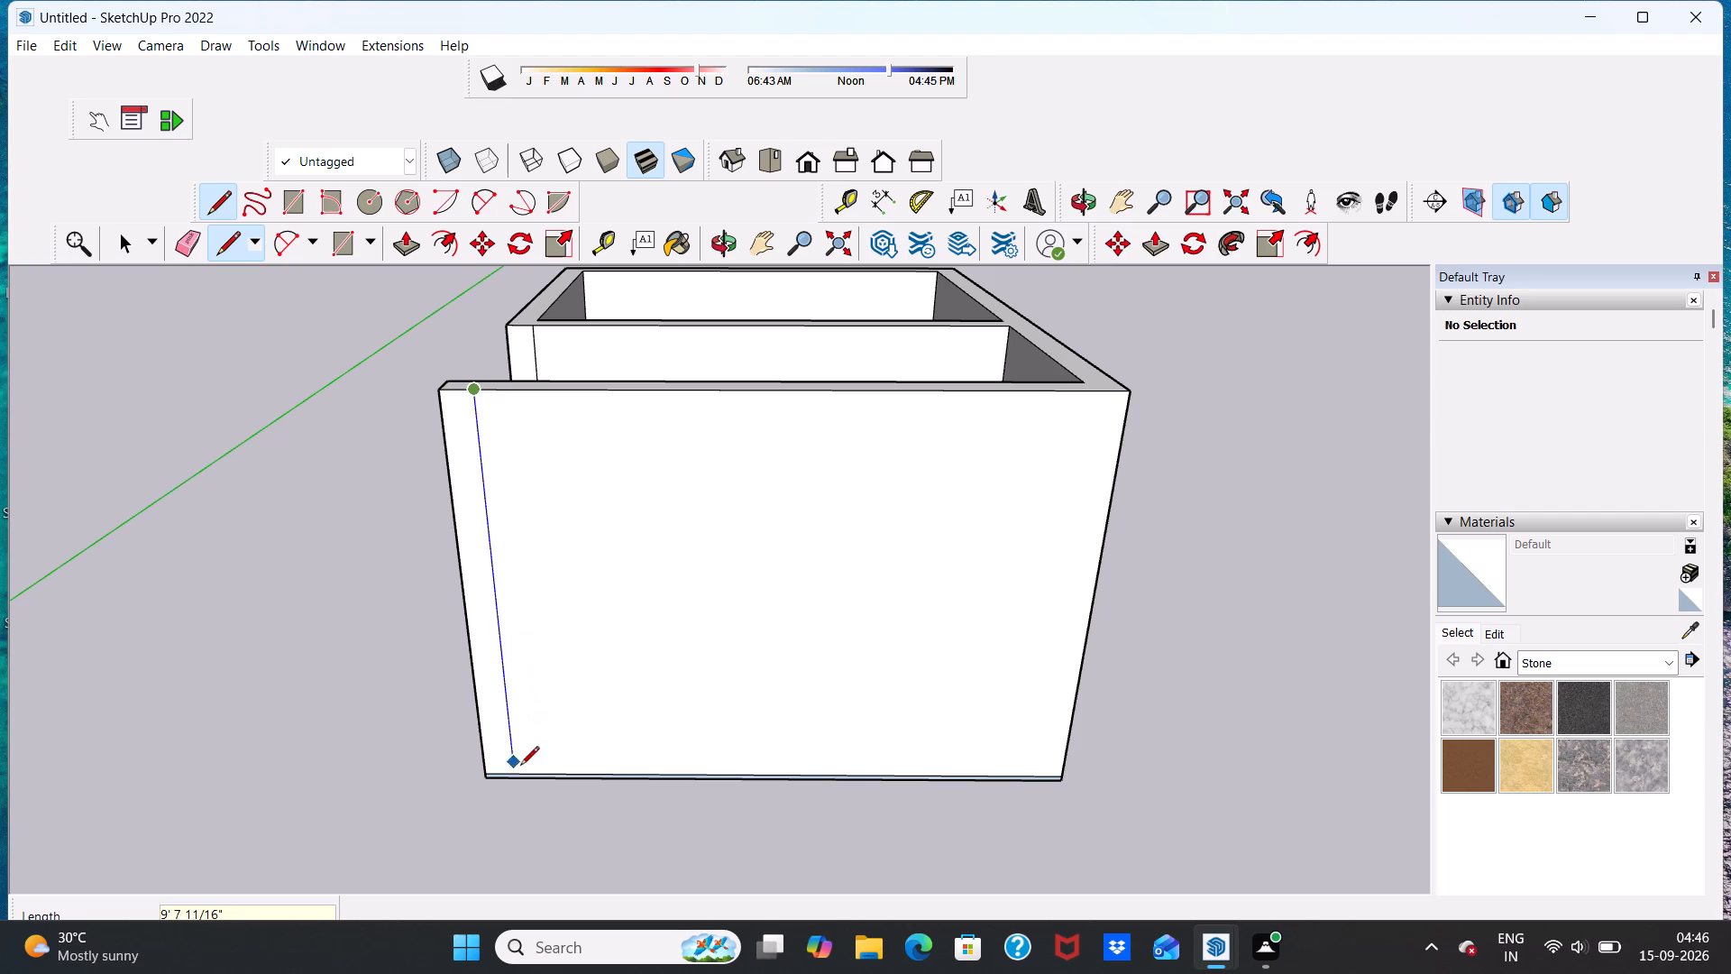
click(514, 777)
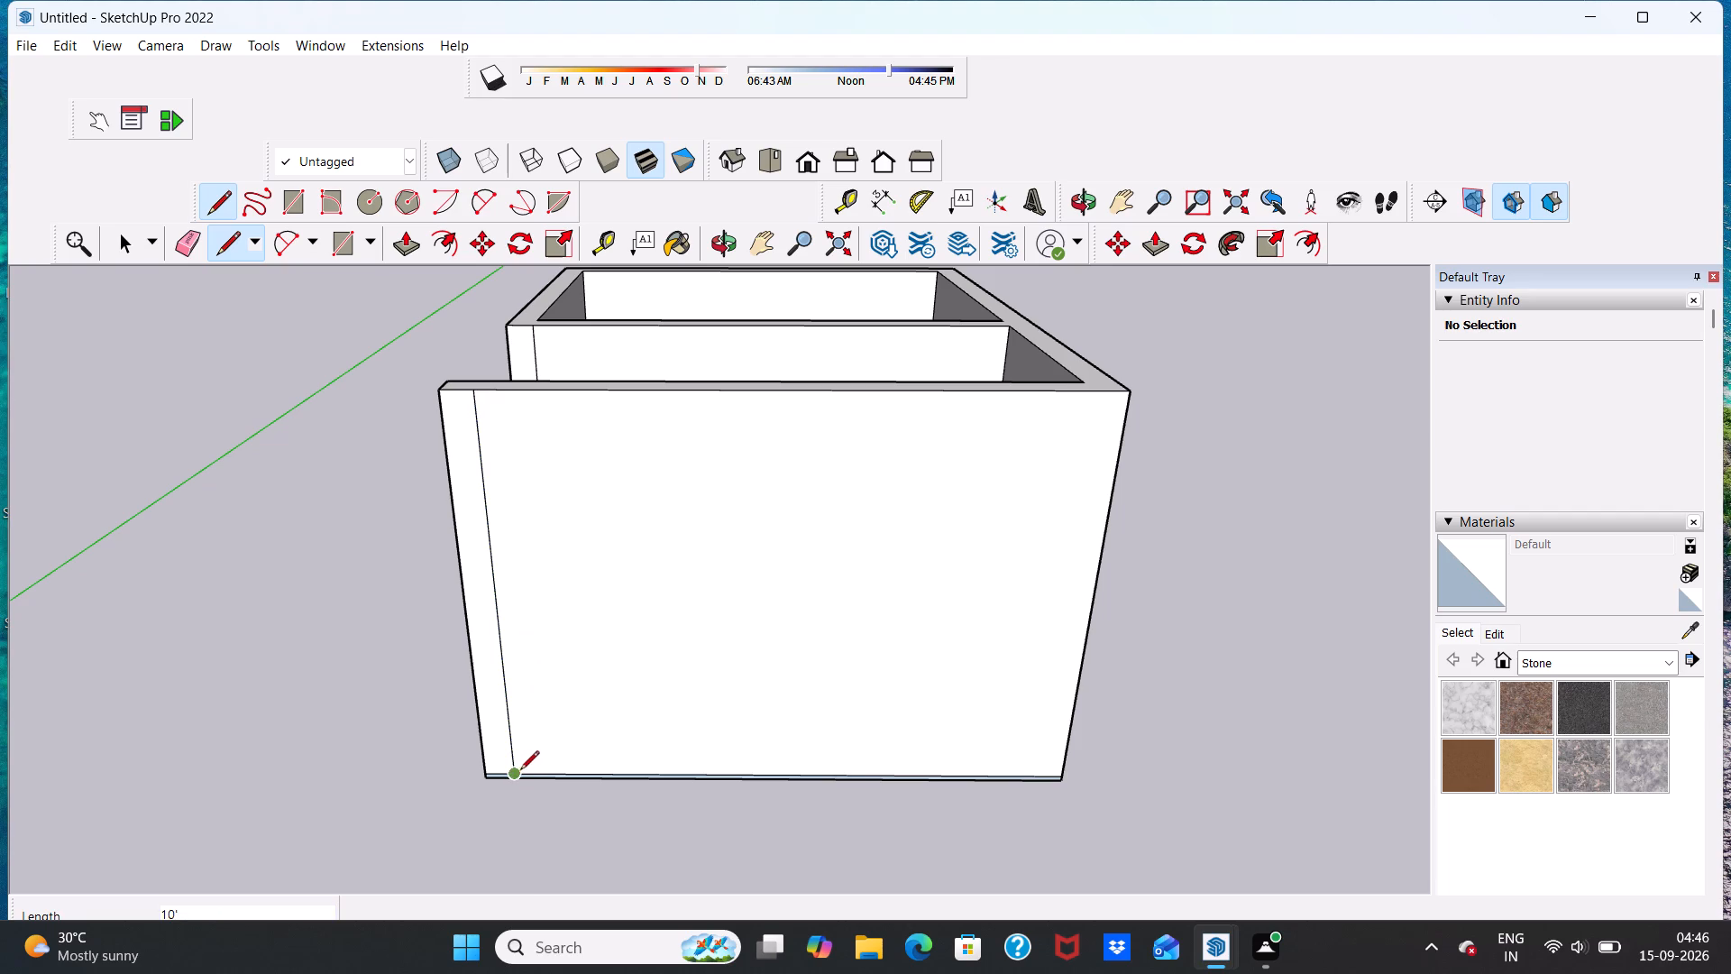
Draw a 9" line across the front wall's top from the vertical line's upper end to the inner edge.
scroll(557, 723, down, 6)
scroll(537, 523, up, 13)
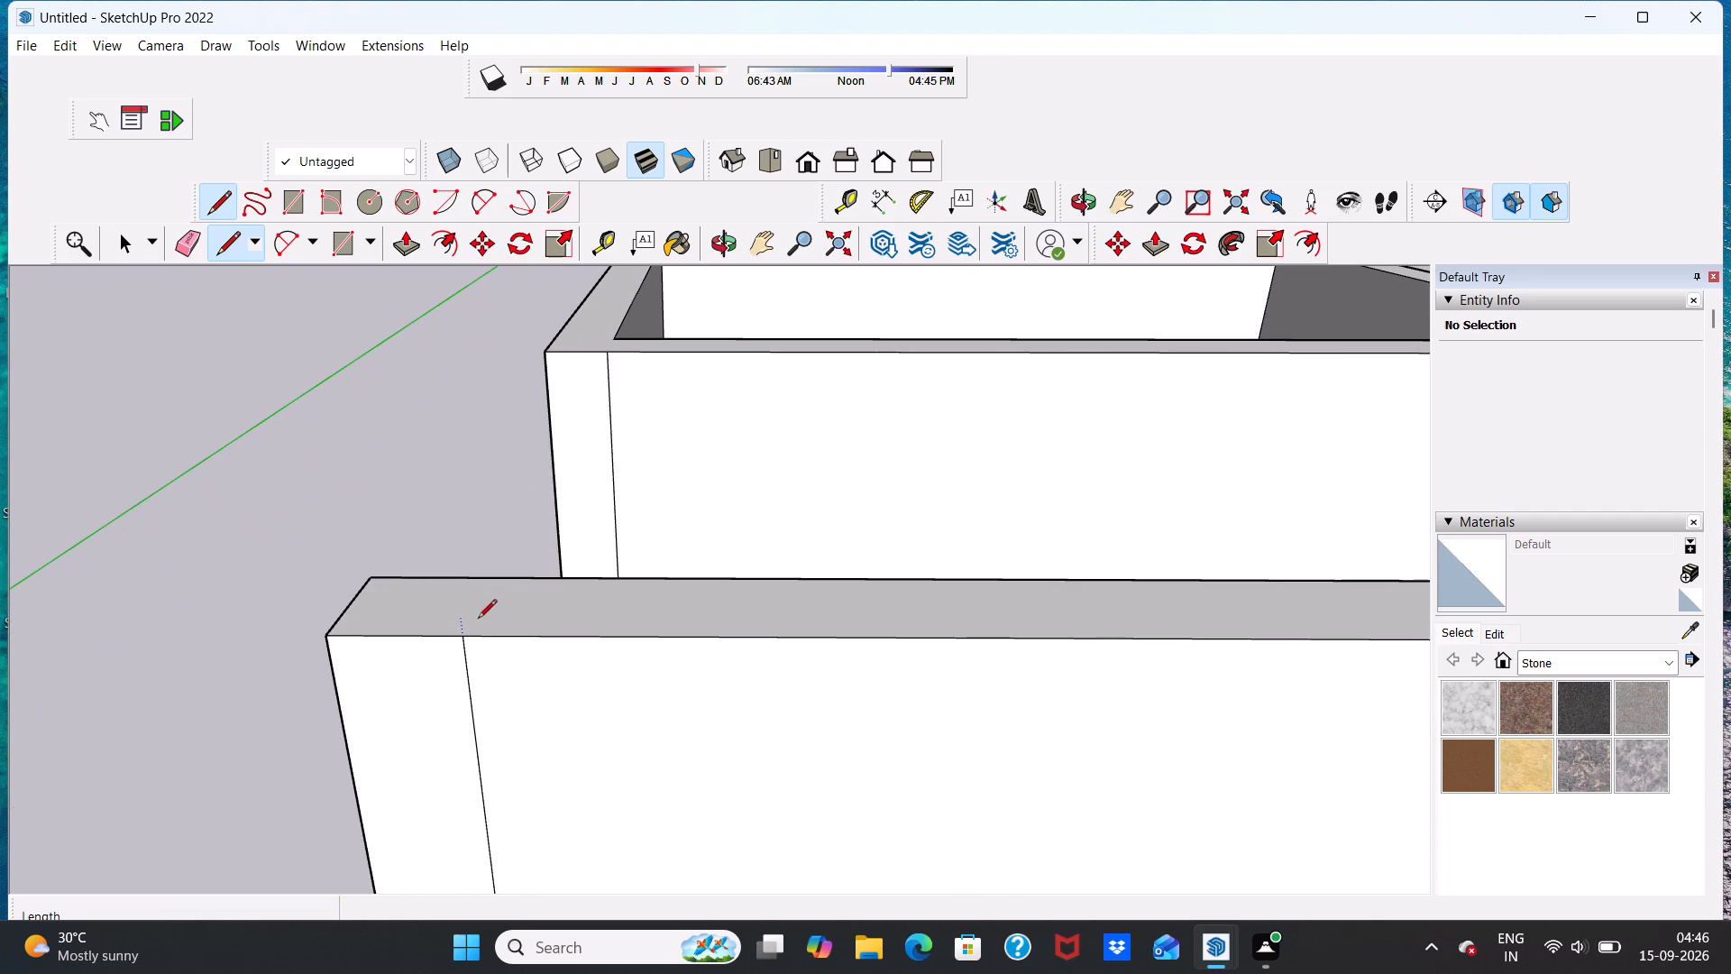
click(460, 639)
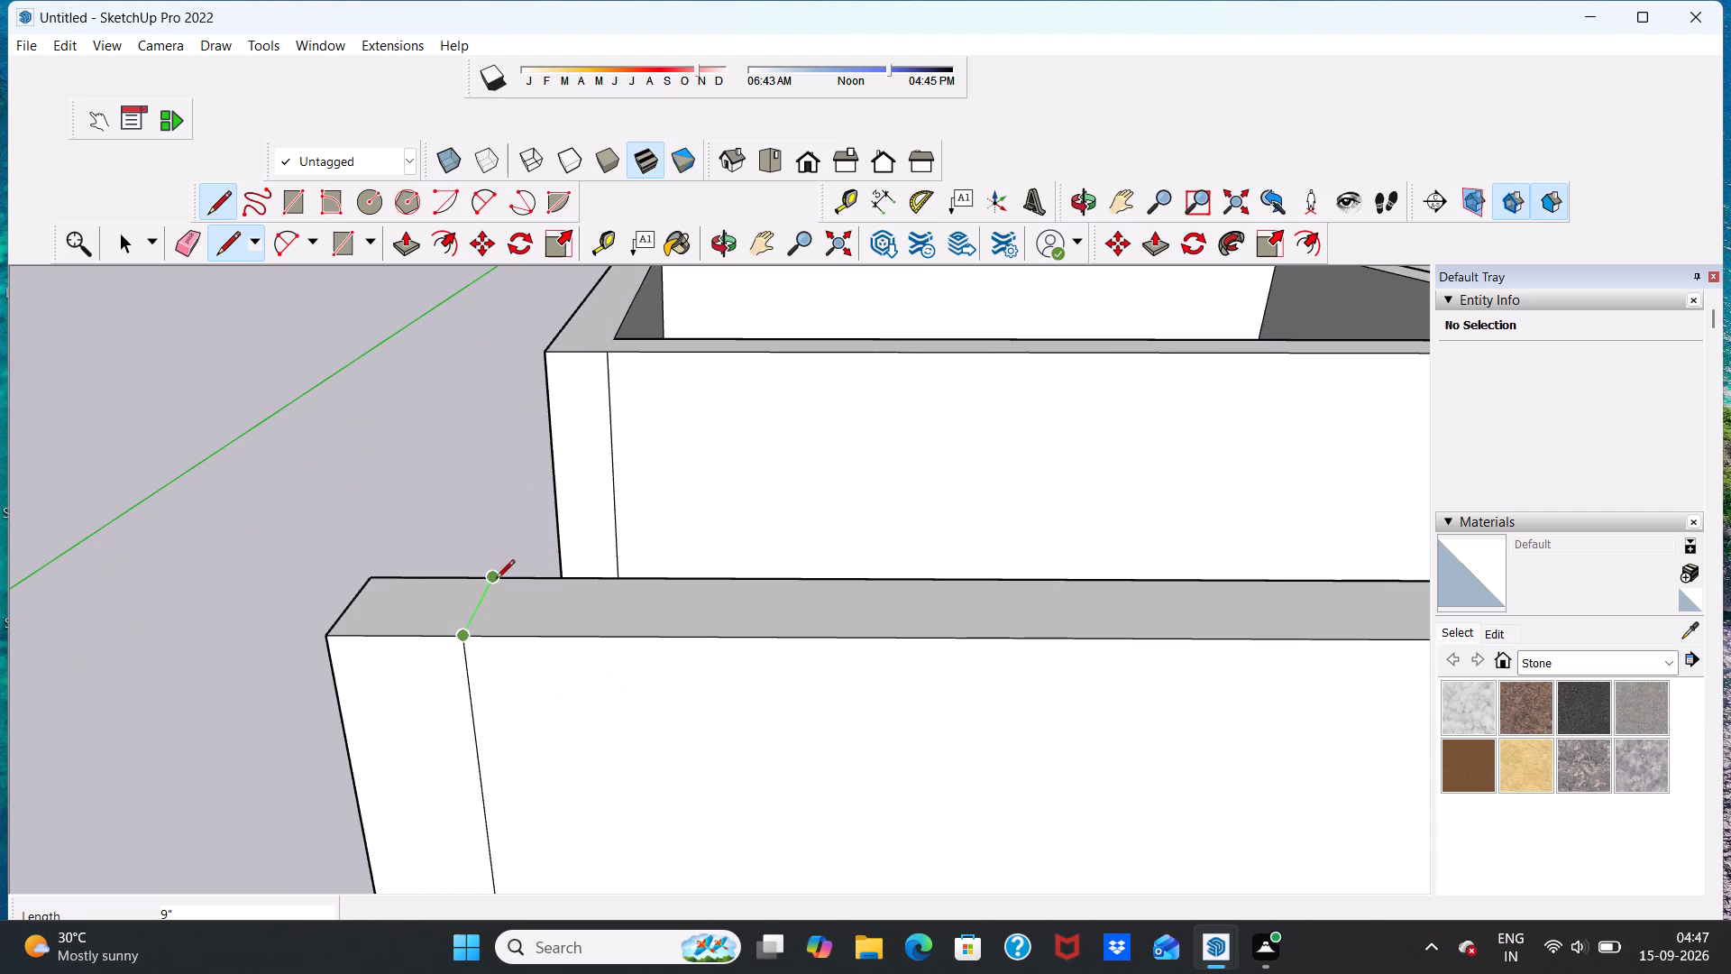
scroll(494, 576, up, 6)
click(495, 579)
Examine the marked end of the front wall and the low wall behind it from several angles.
scroll(513, 590, down, 8)
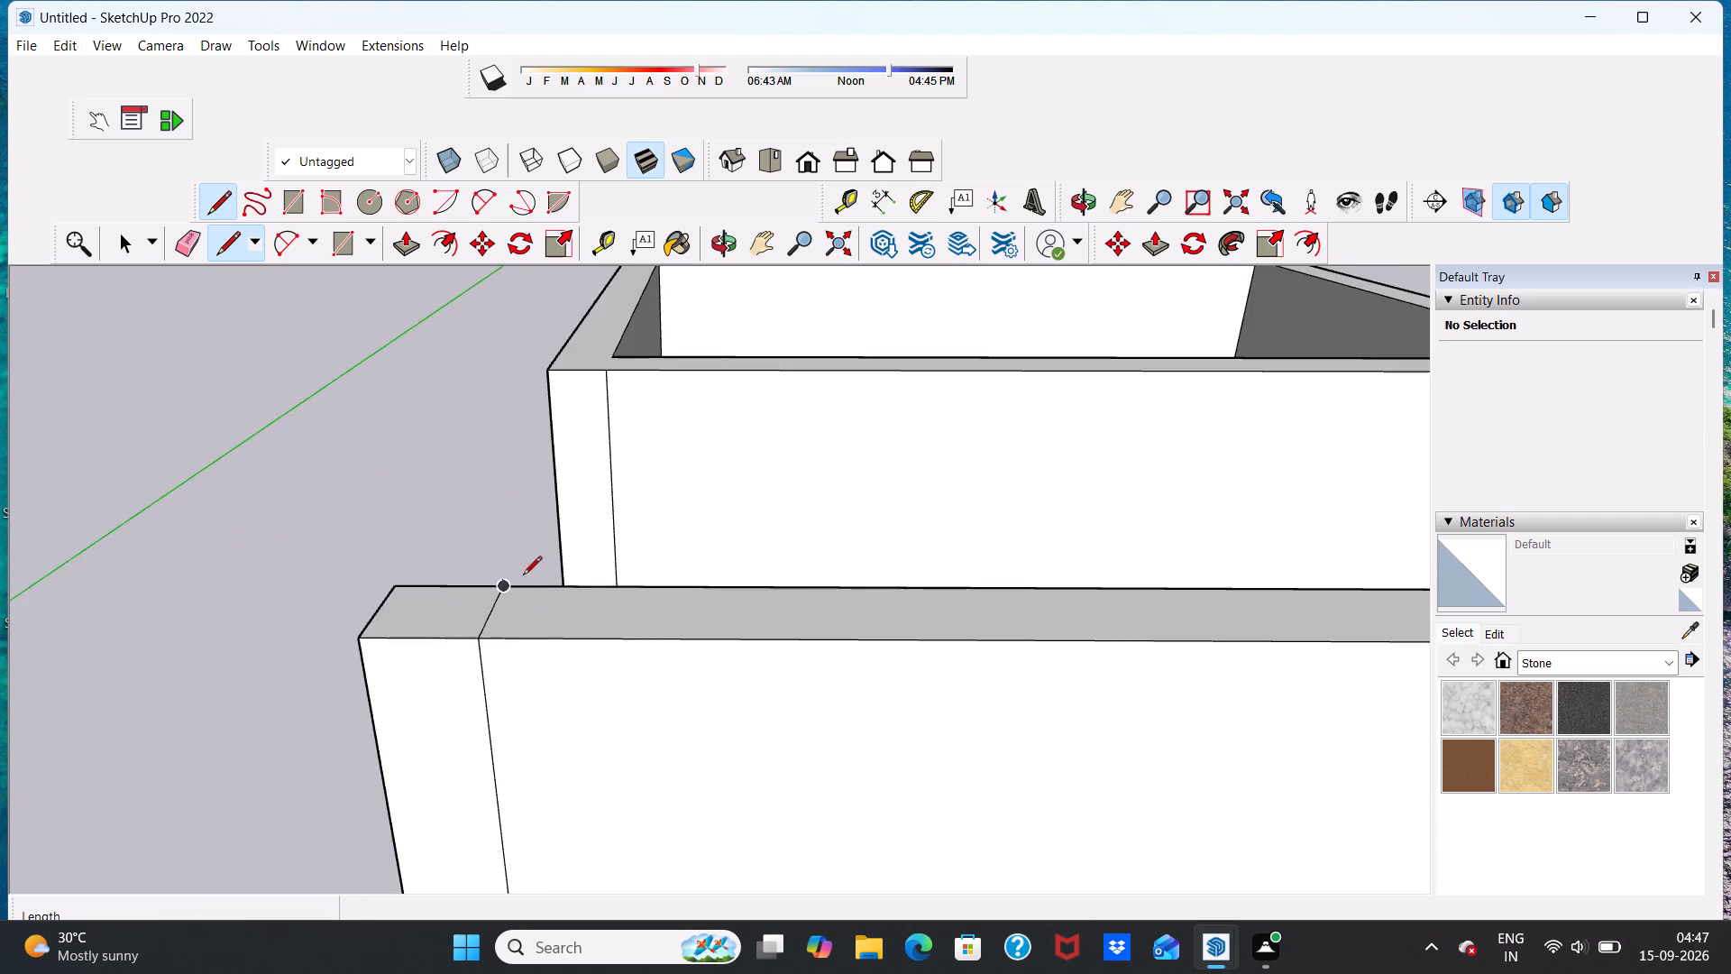
scroll(523, 576, down, 17)
scroll(638, 678, up, 6)
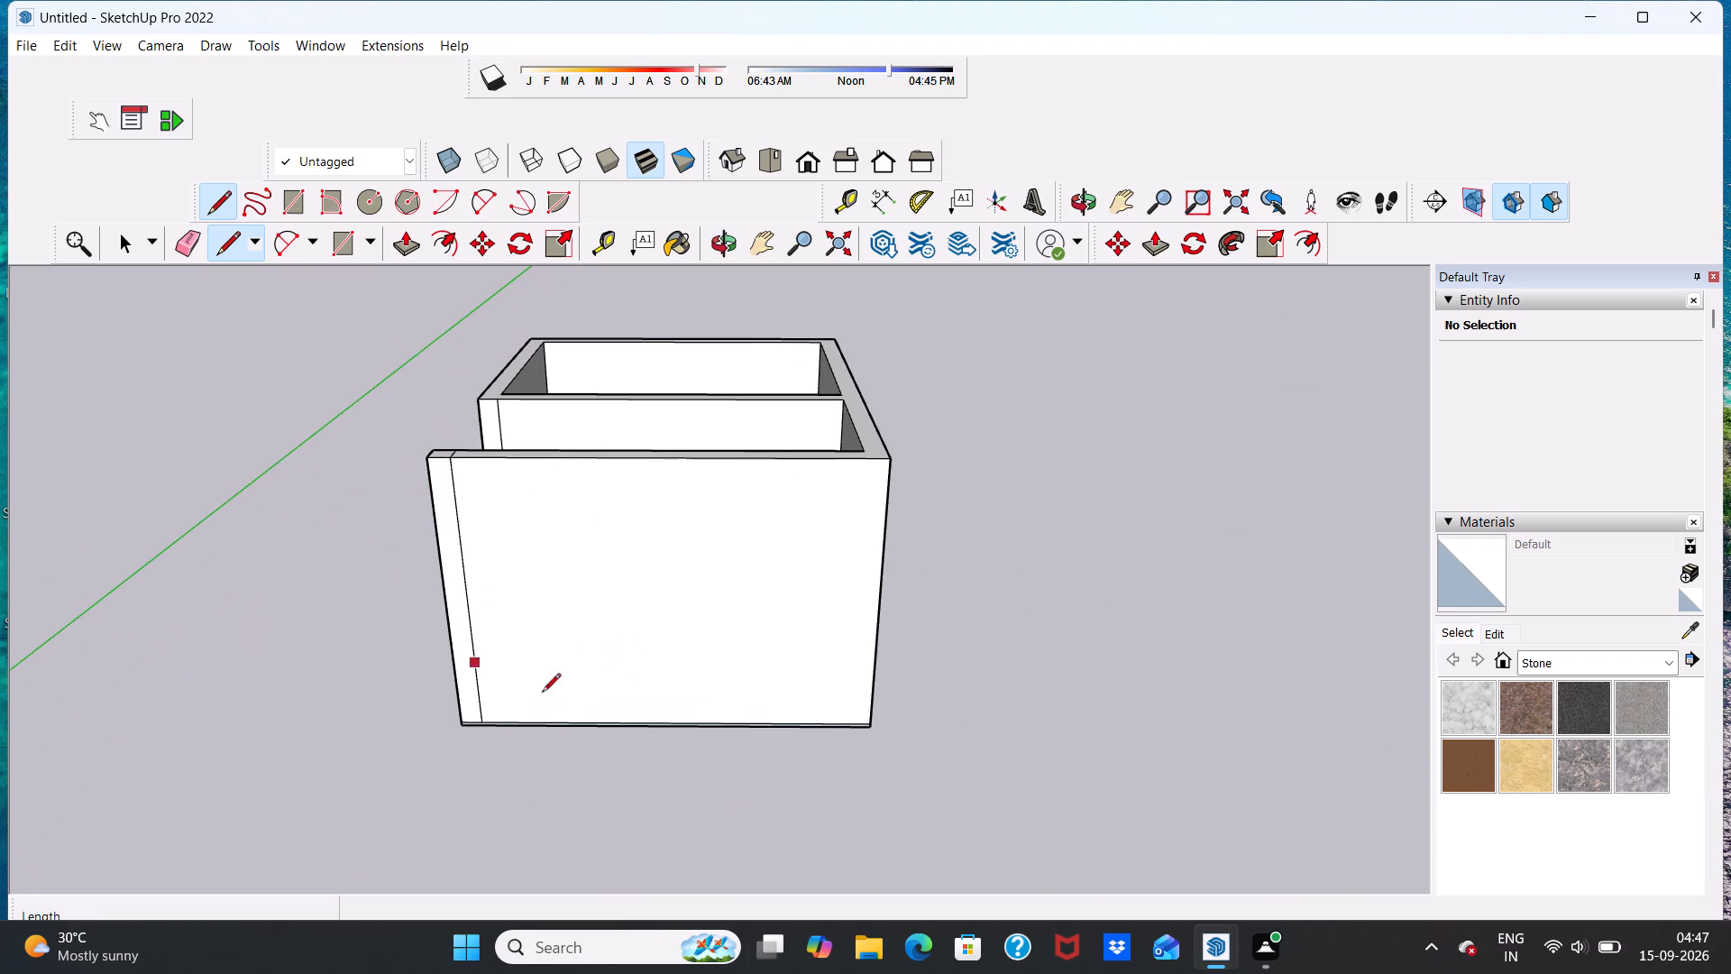
scroll(664, 713, down, 5)
scroll(482, 685, up, 10)
scroll(498, 639, down, 7)
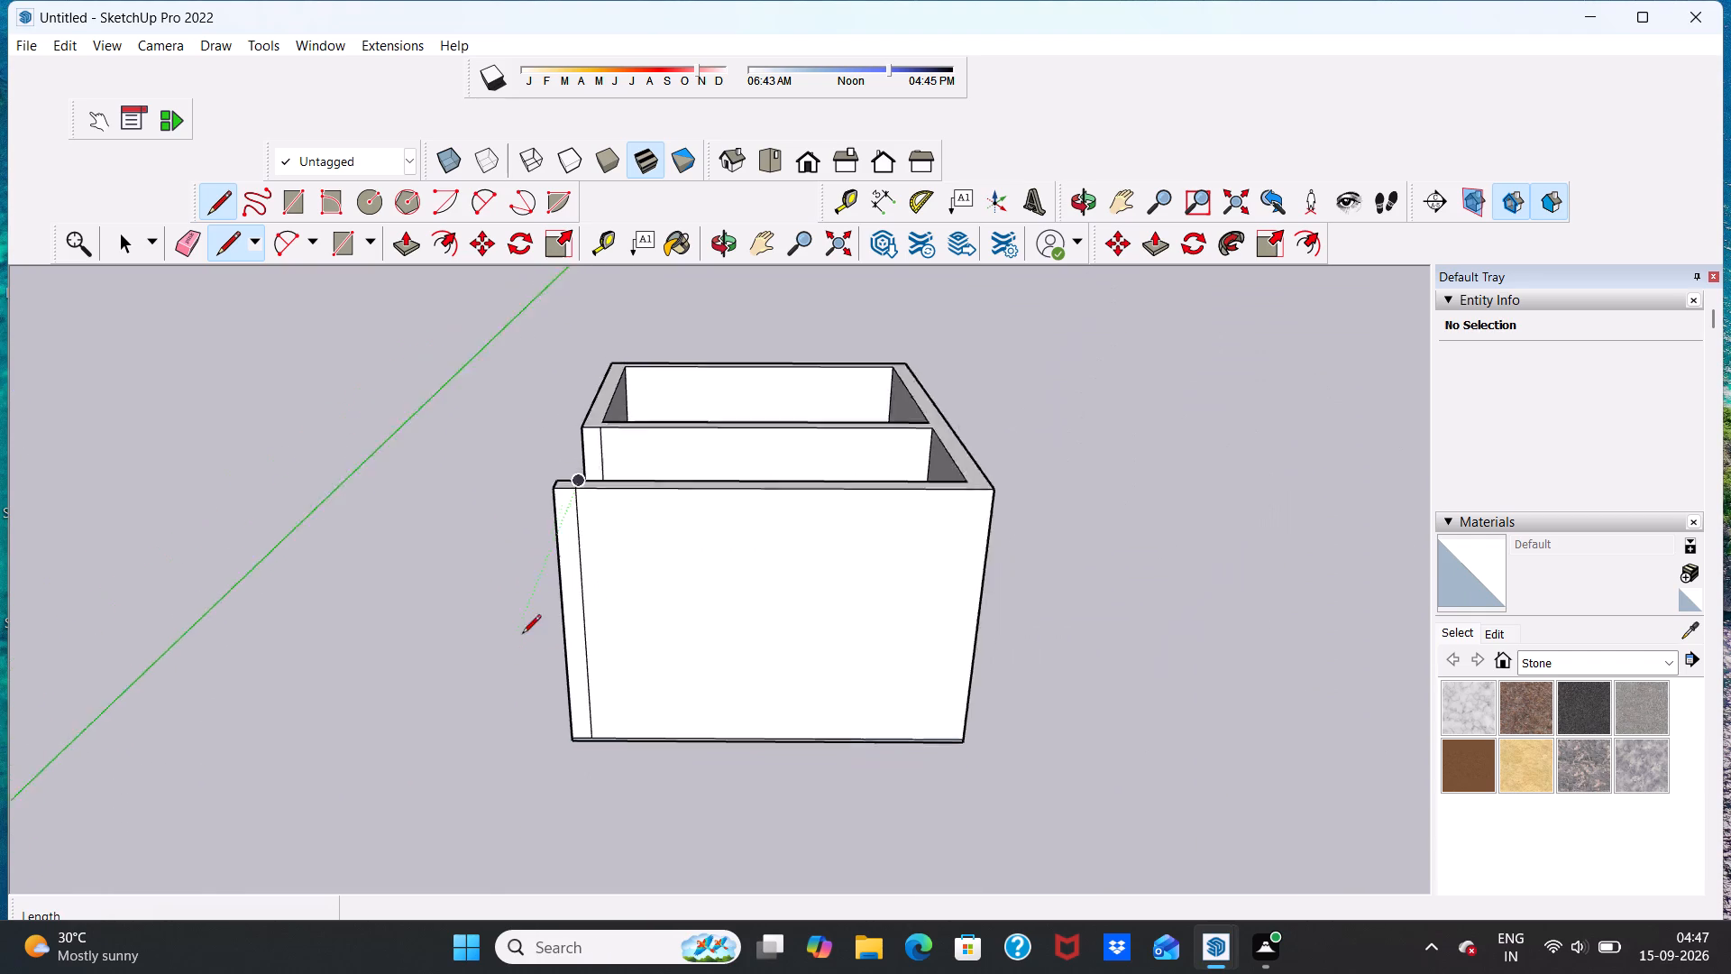
scroll(522, 635, down, 1)
middle_drag(479, 586, 317, 661)
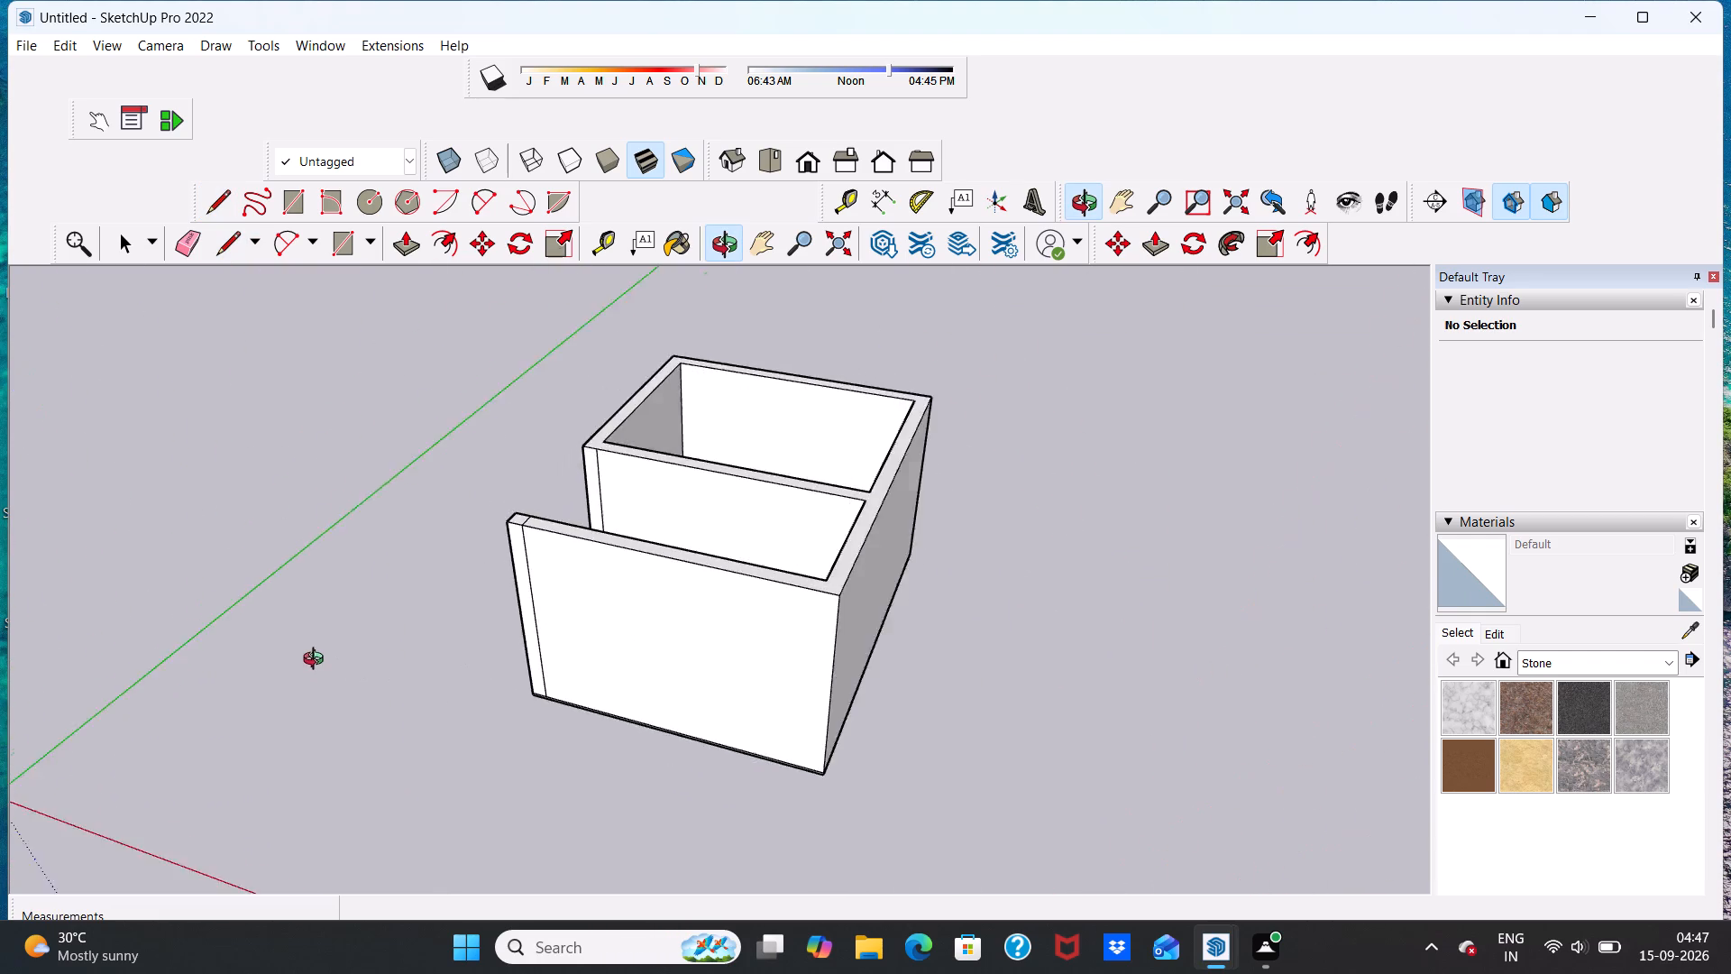
middle_drag(317, 661, 469, 542)
scroll(570, 597, up, 2)
scroll(565, 583, down, 9)
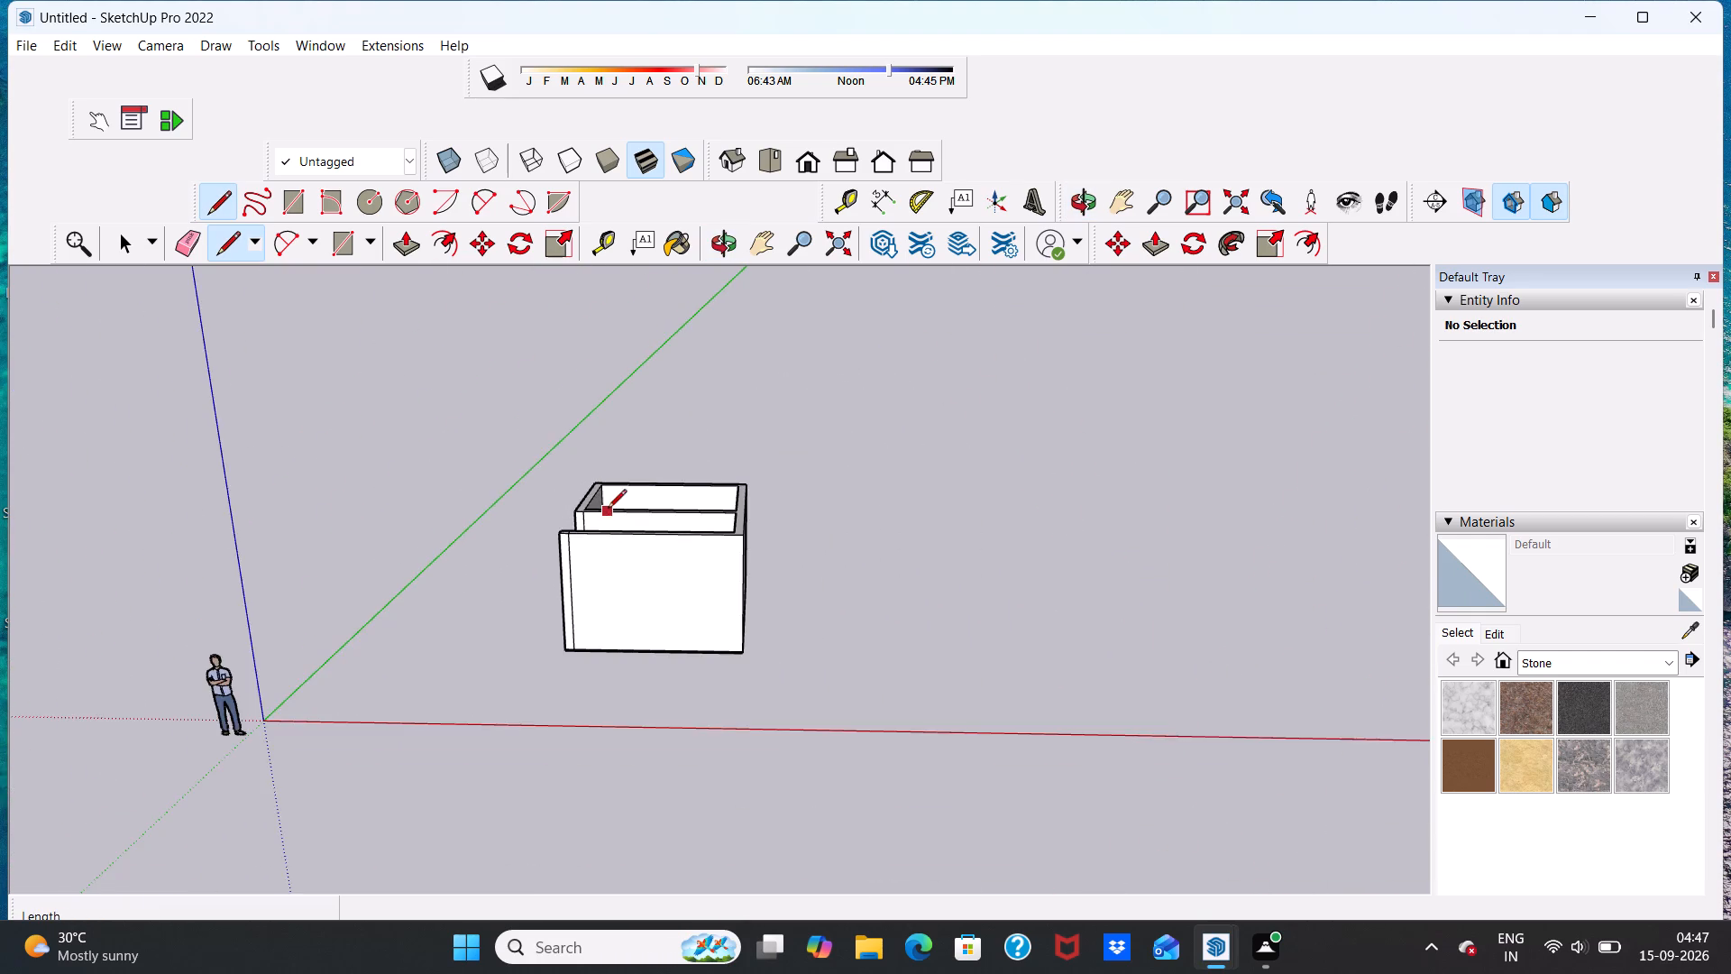
scroll(607, 510, up, 7)
middle_drag(545, 577, 554, 728)
scroll(527, 661, up, 8)
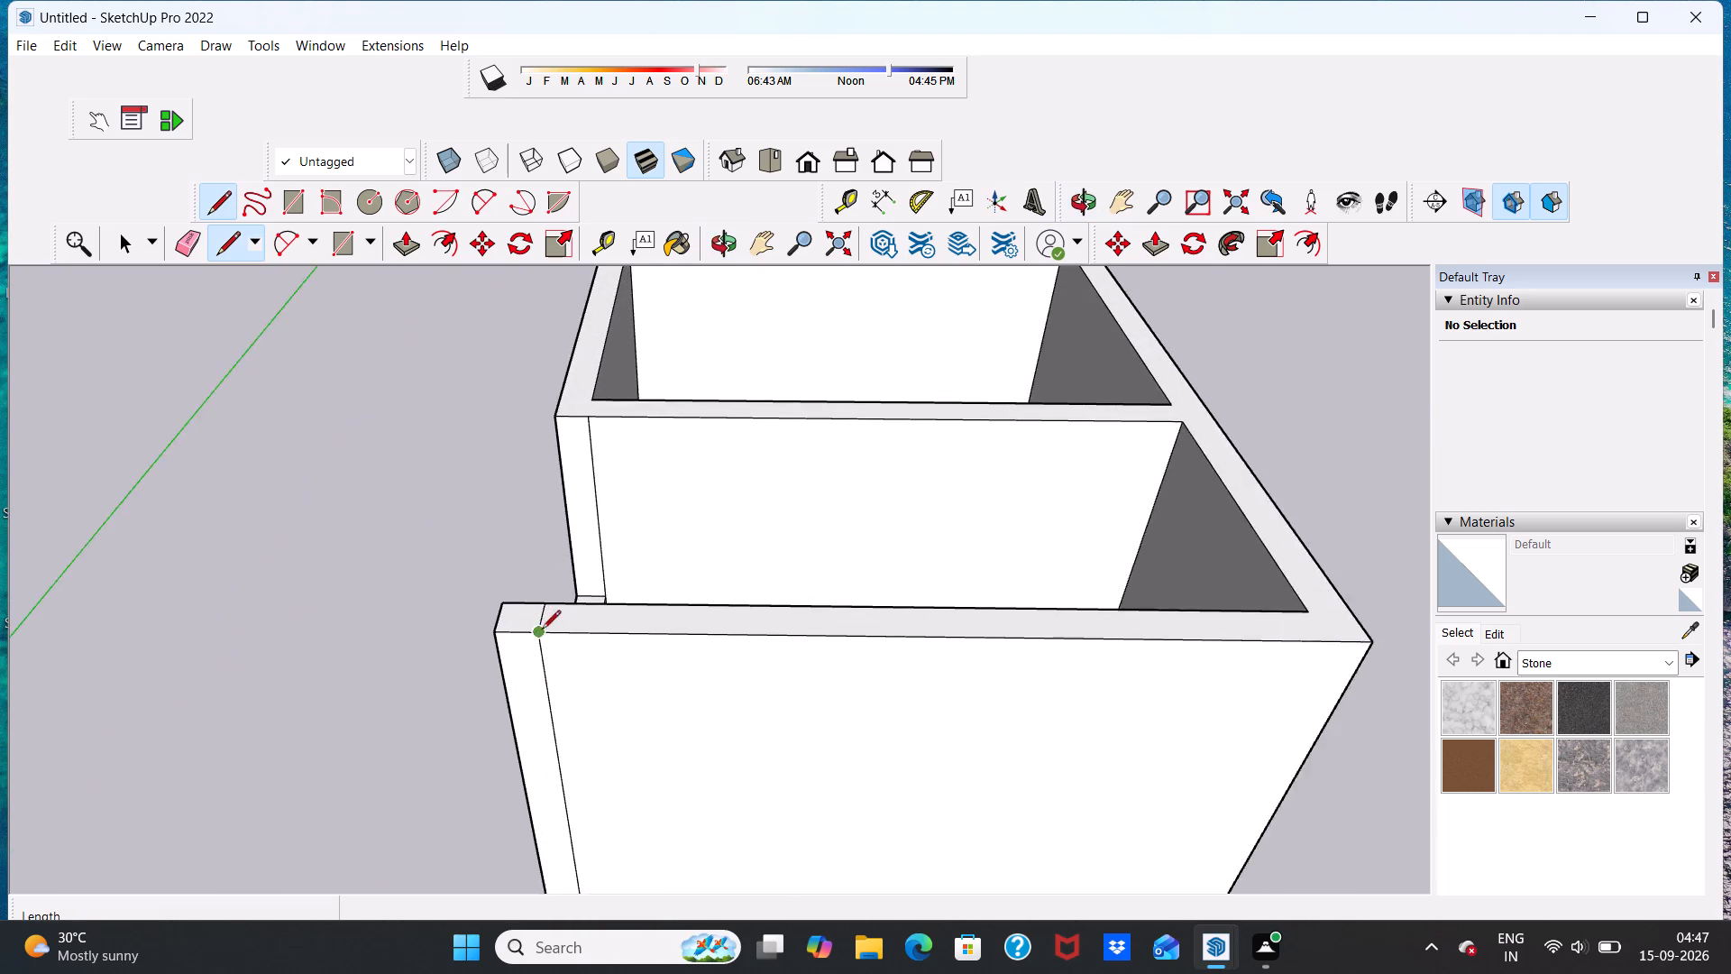
scroll(542, 630, up, 11)
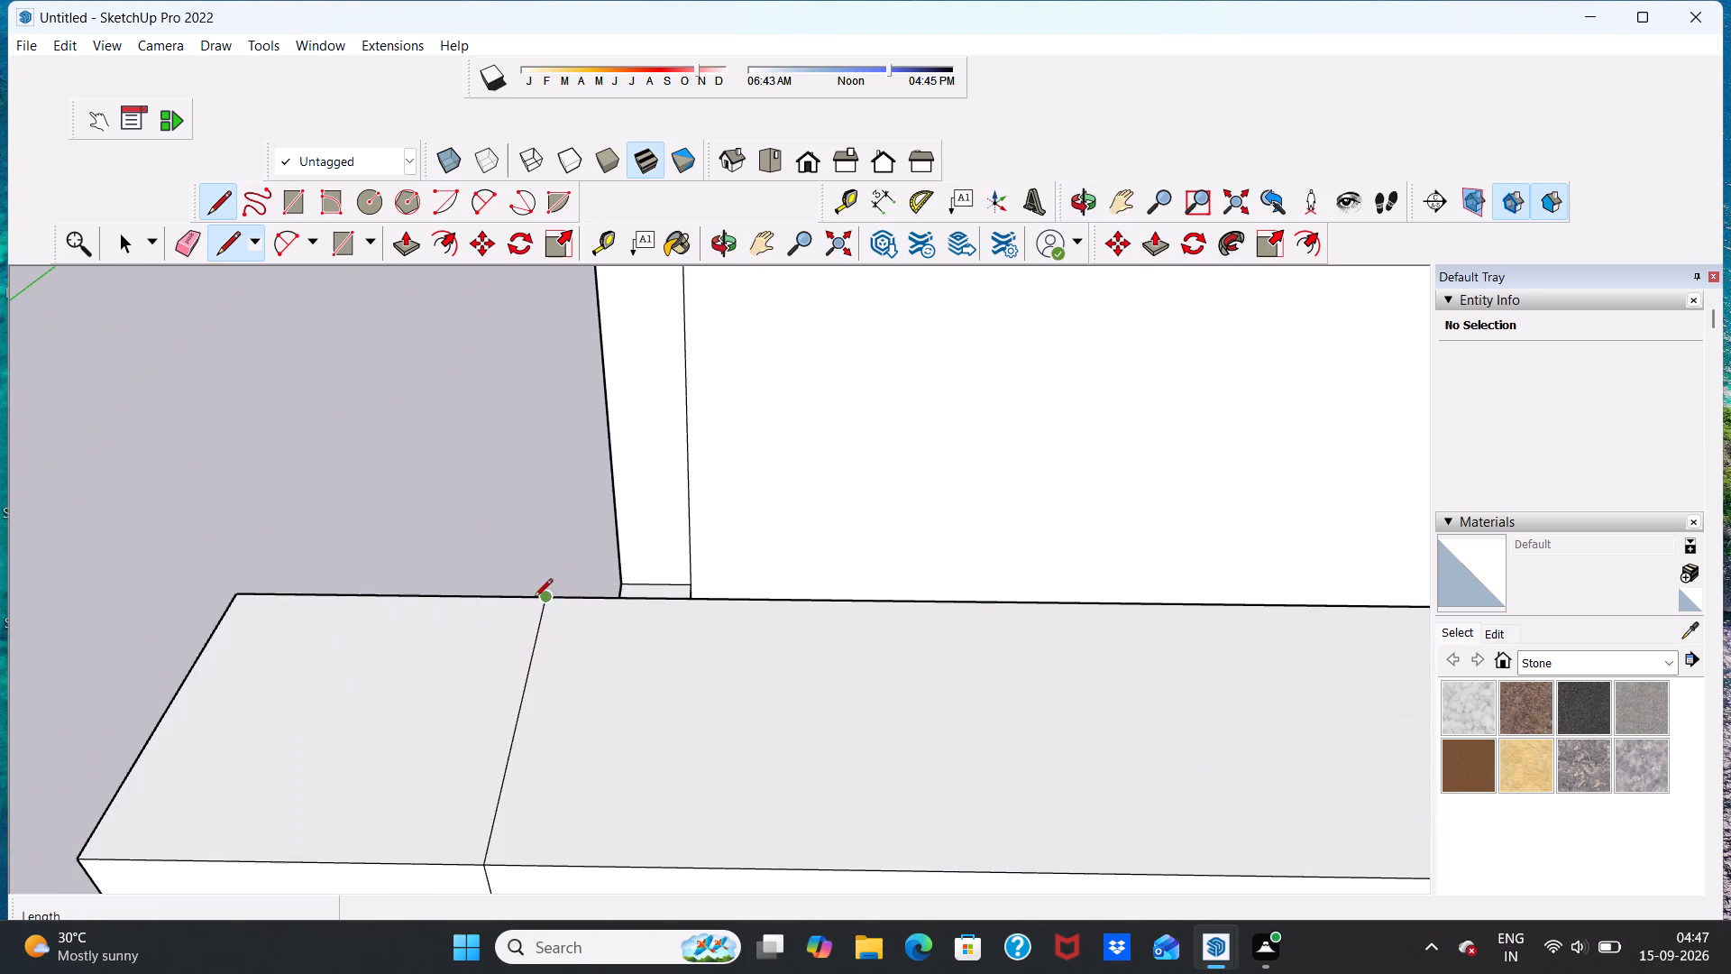
scroll(541, 591, up, 6)
scroll(576, 607, down, 11)
scroll(622, 614, up, 2)
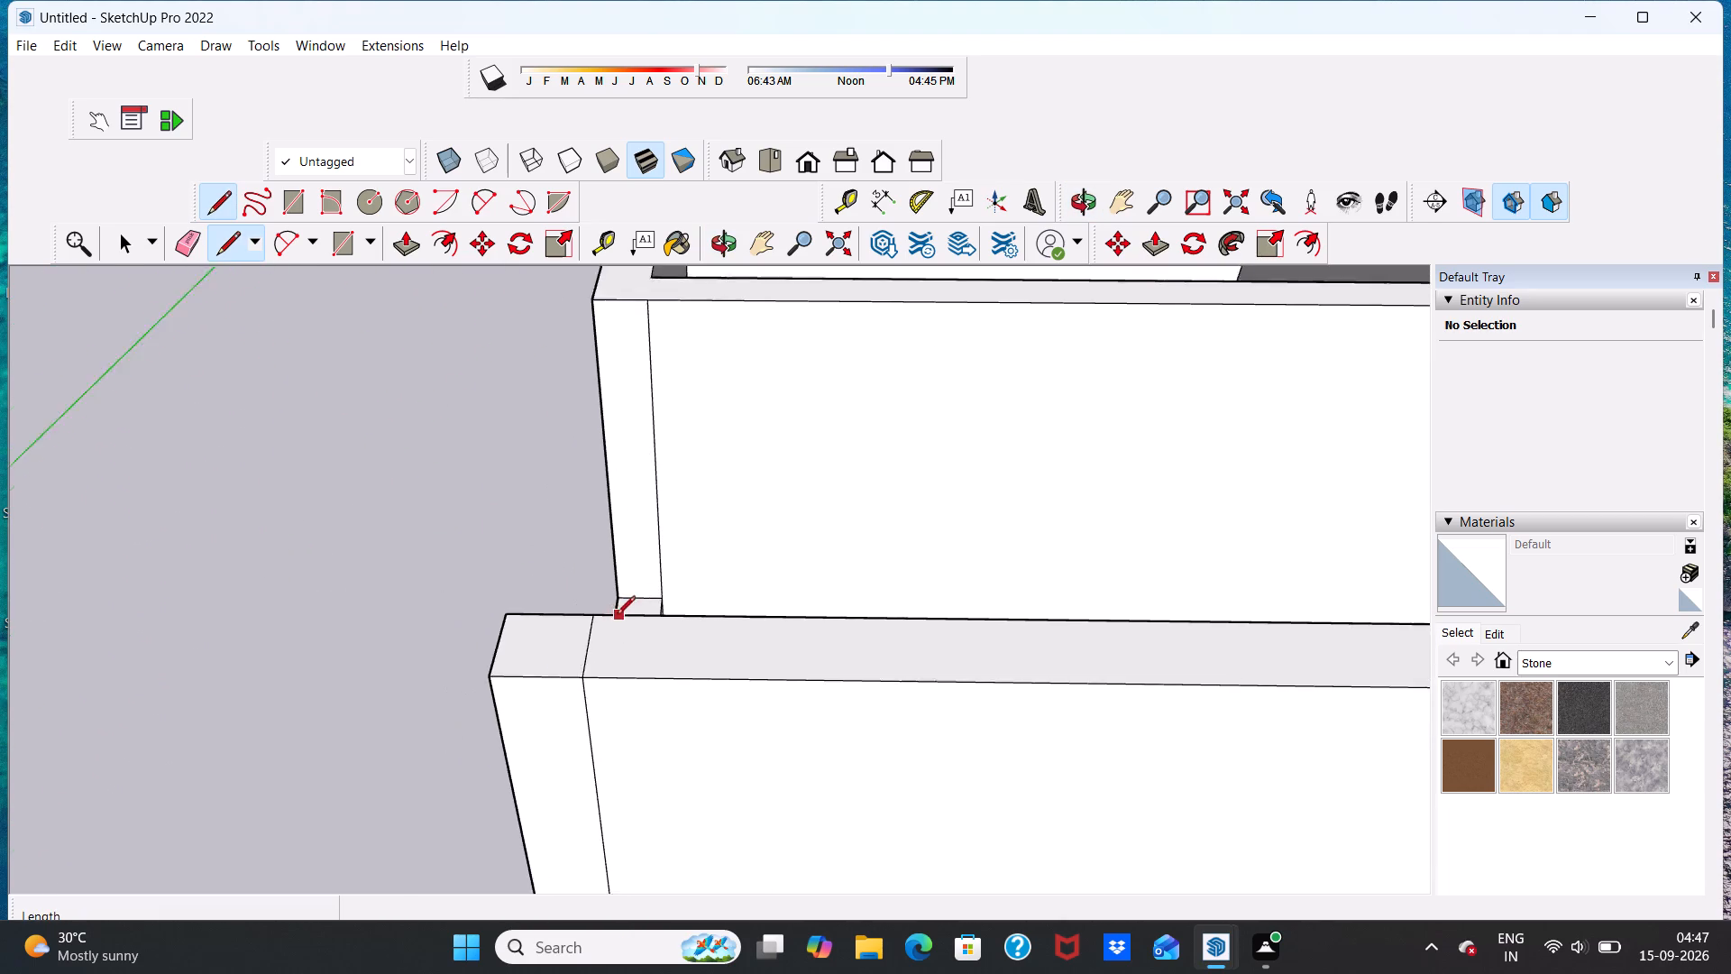
scroll(617, 616, up, 9)
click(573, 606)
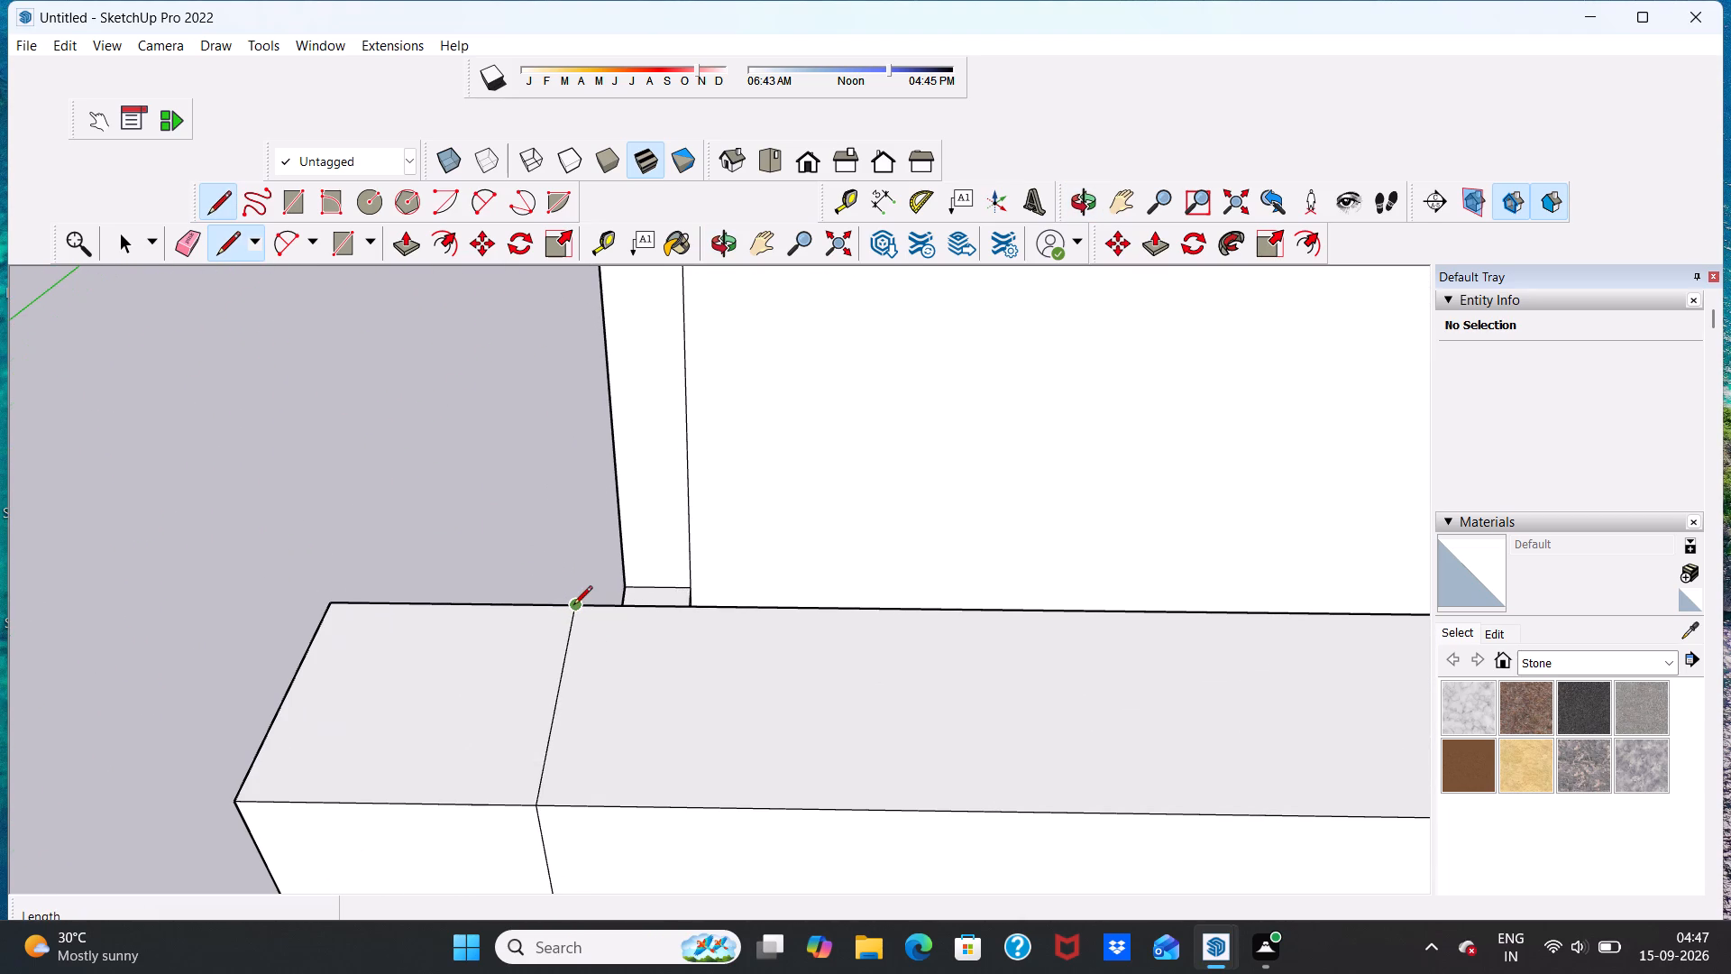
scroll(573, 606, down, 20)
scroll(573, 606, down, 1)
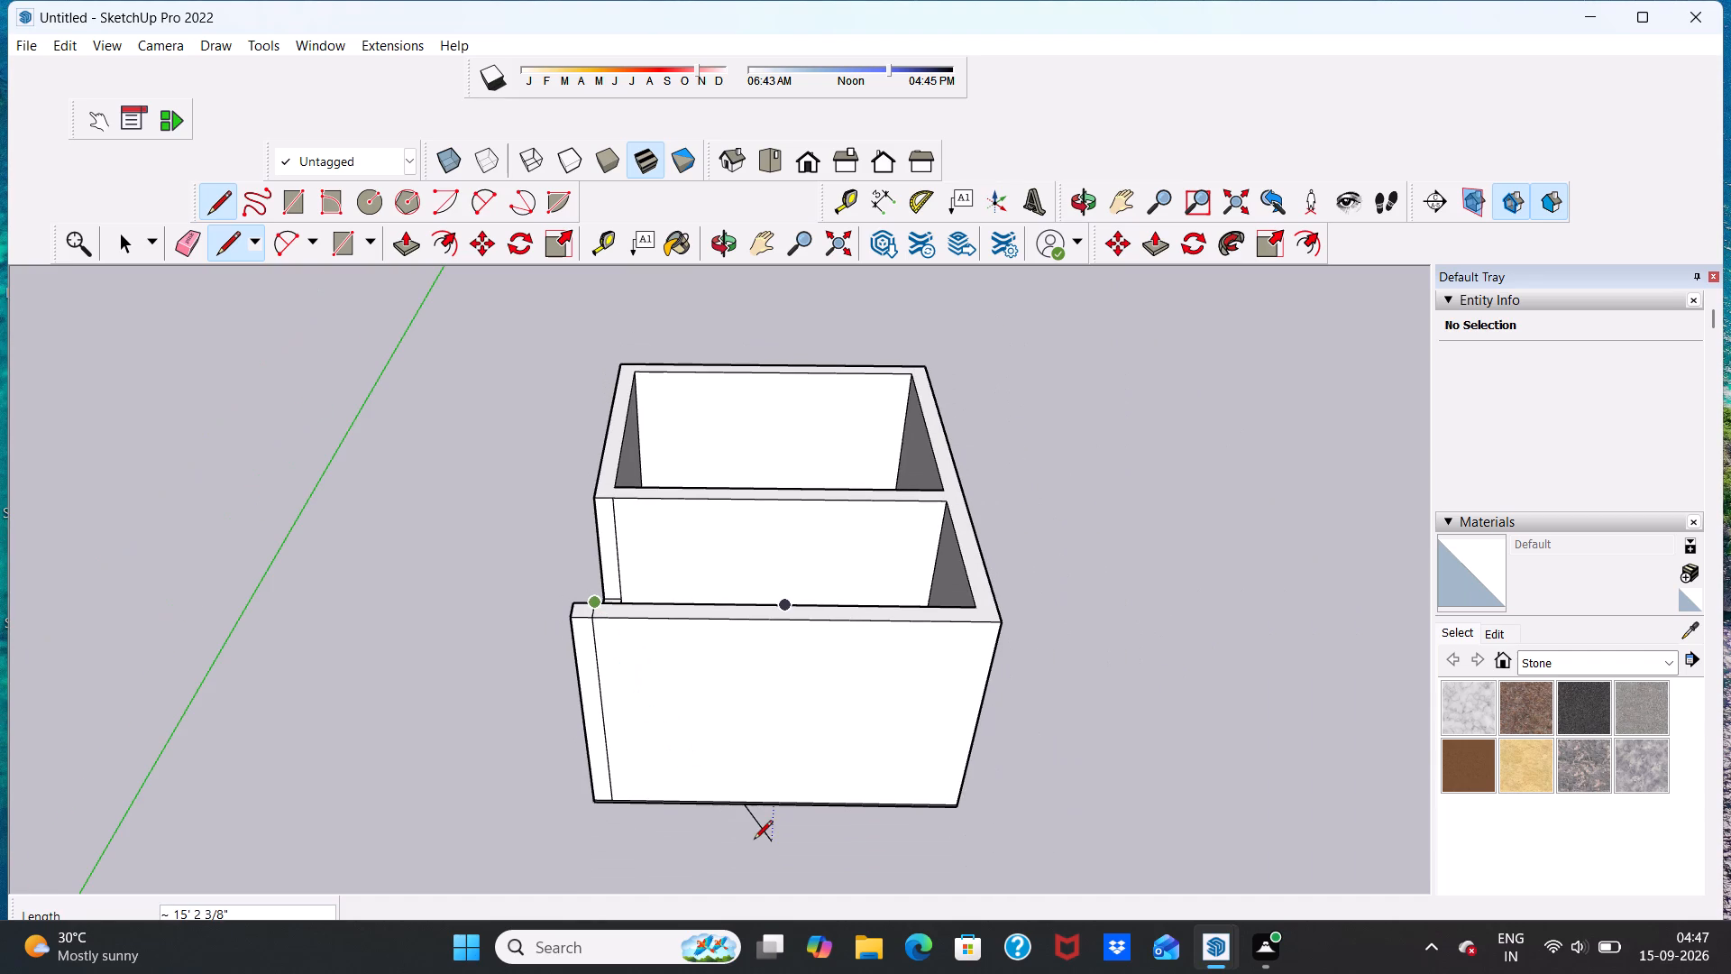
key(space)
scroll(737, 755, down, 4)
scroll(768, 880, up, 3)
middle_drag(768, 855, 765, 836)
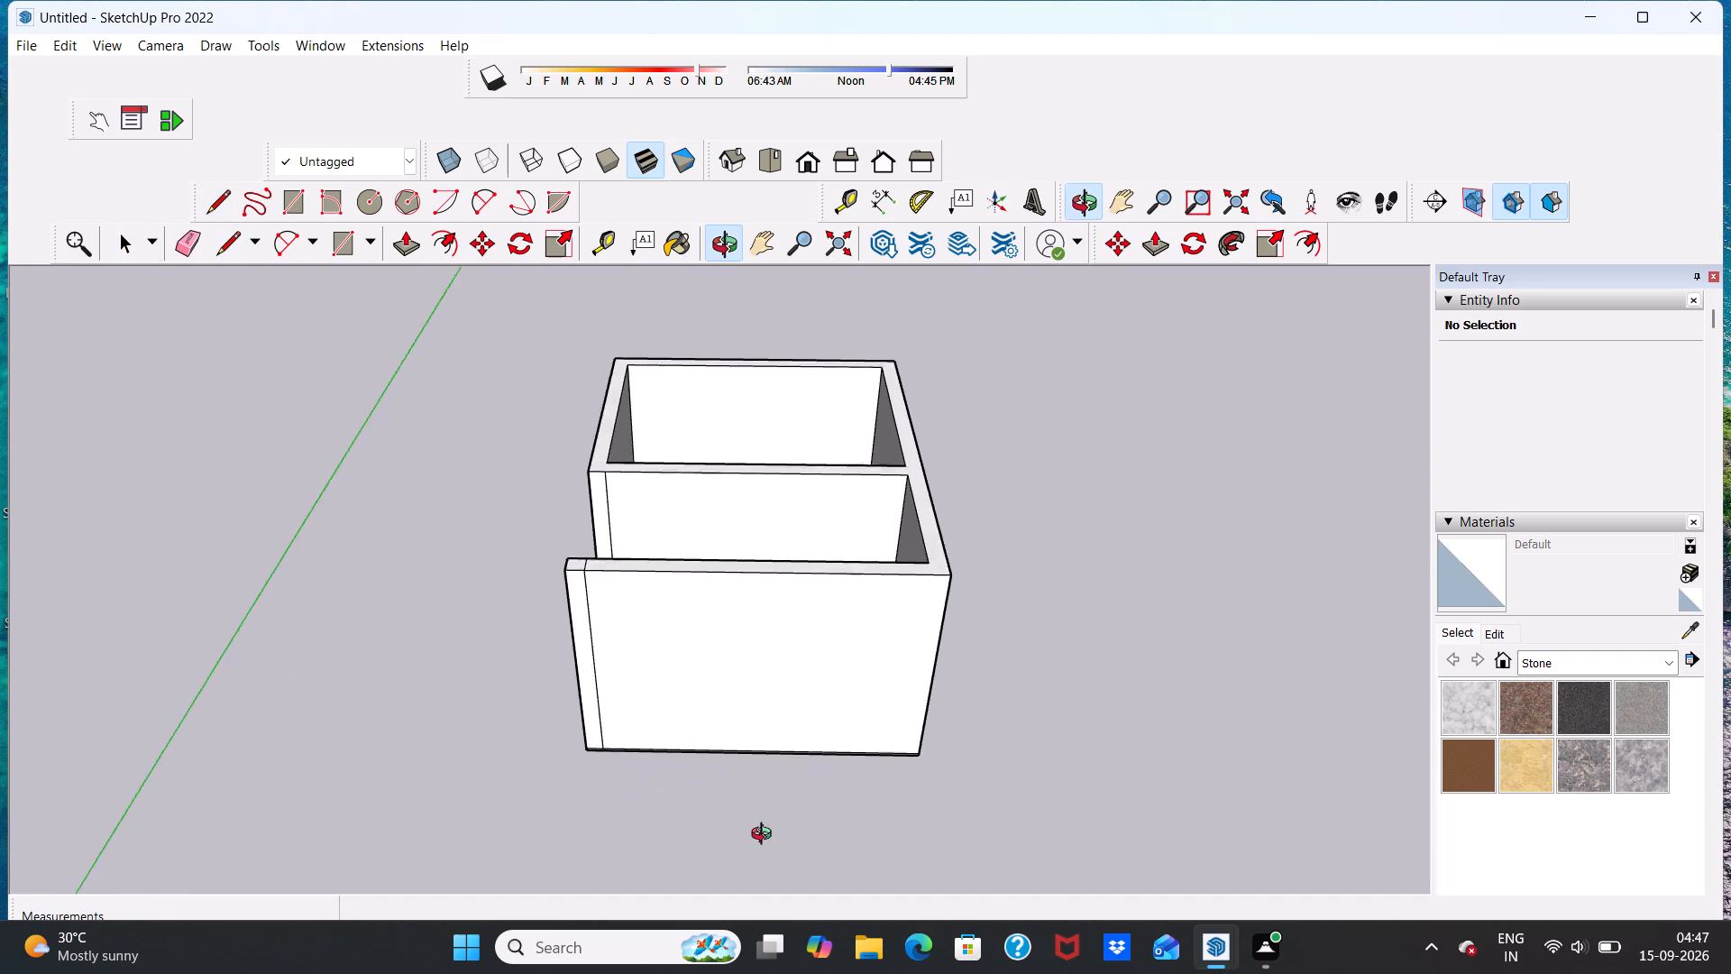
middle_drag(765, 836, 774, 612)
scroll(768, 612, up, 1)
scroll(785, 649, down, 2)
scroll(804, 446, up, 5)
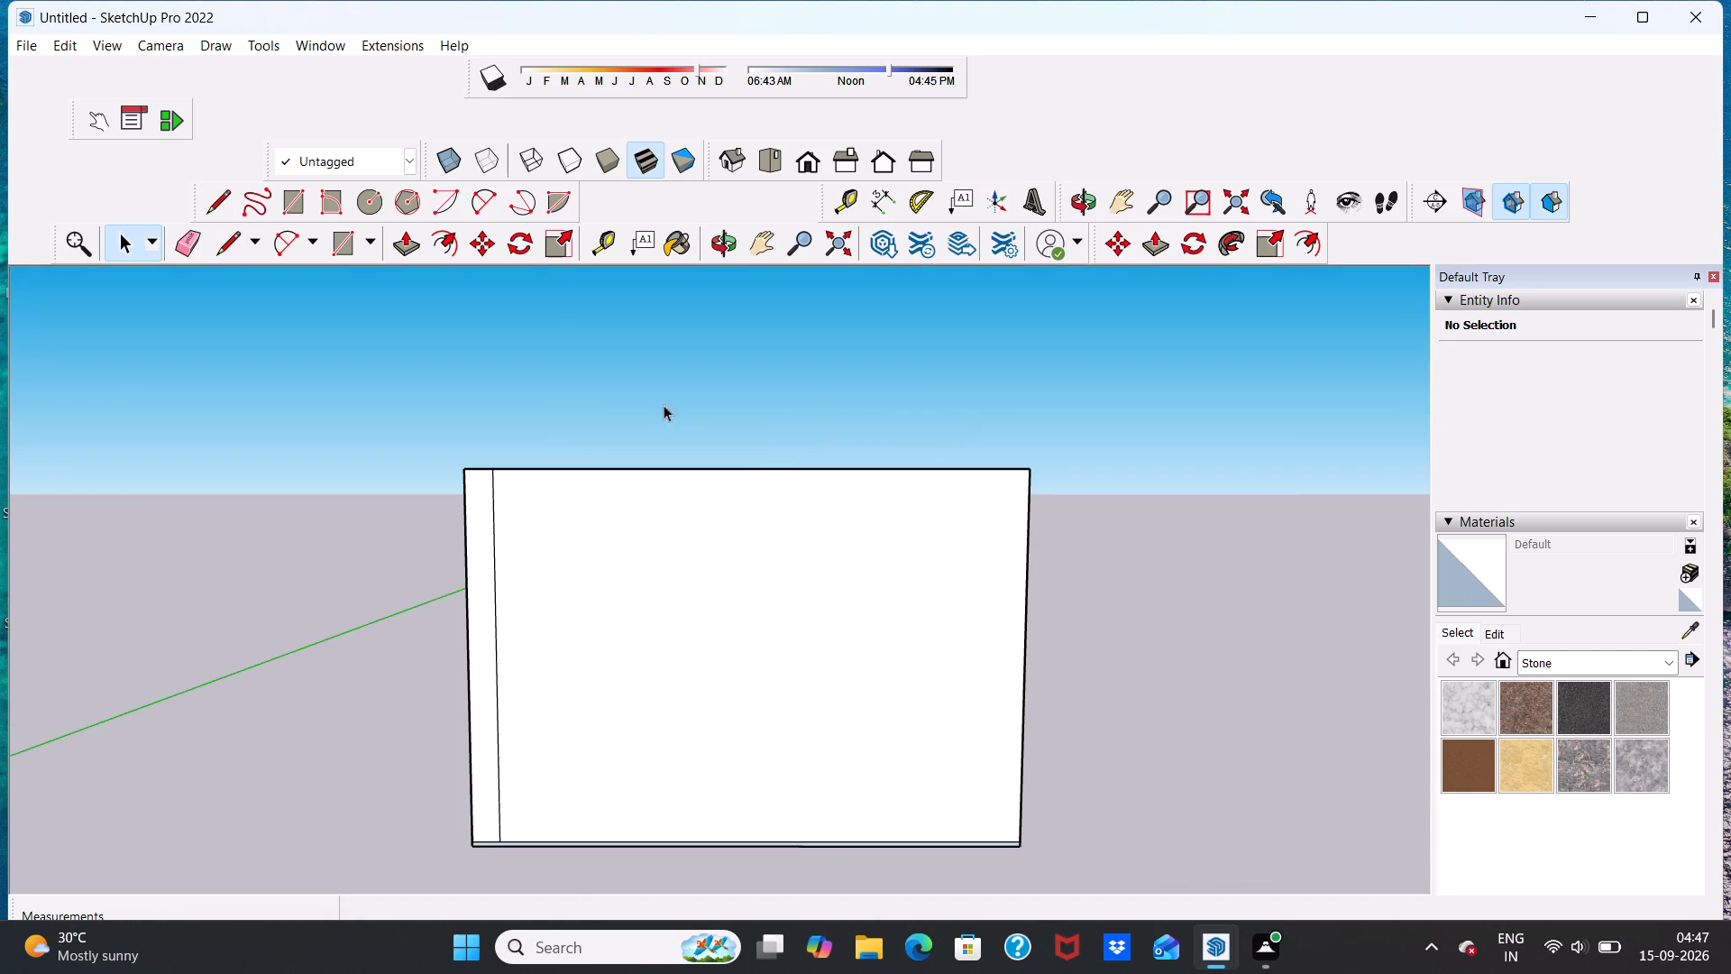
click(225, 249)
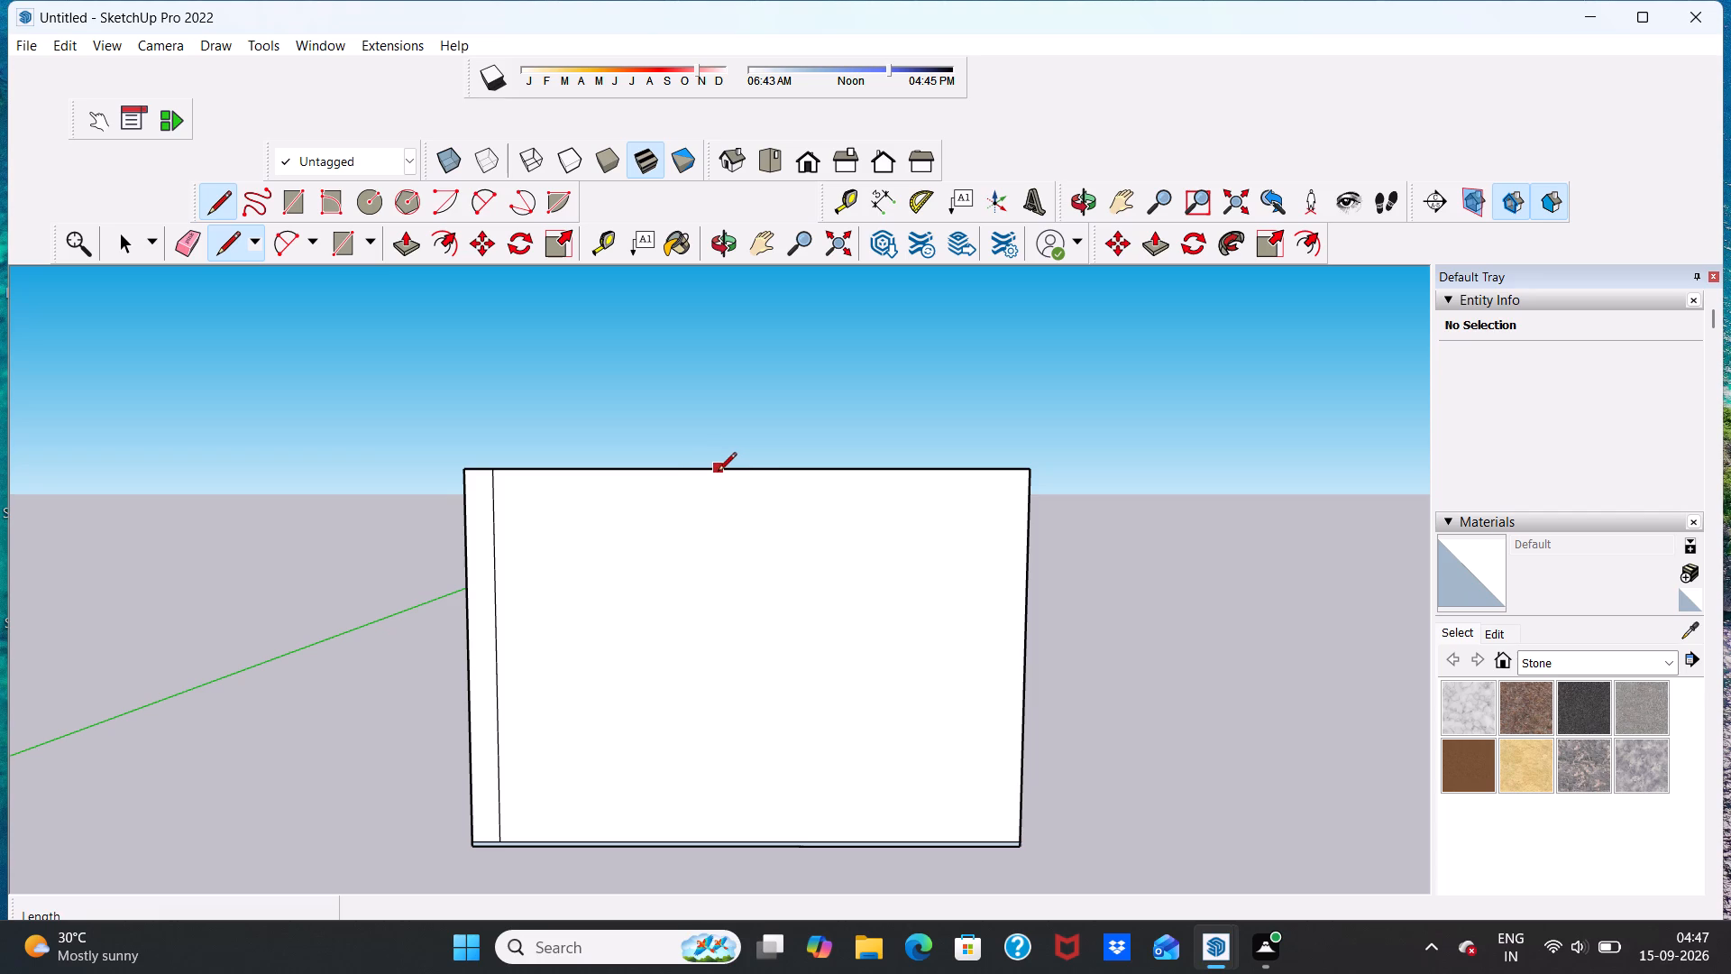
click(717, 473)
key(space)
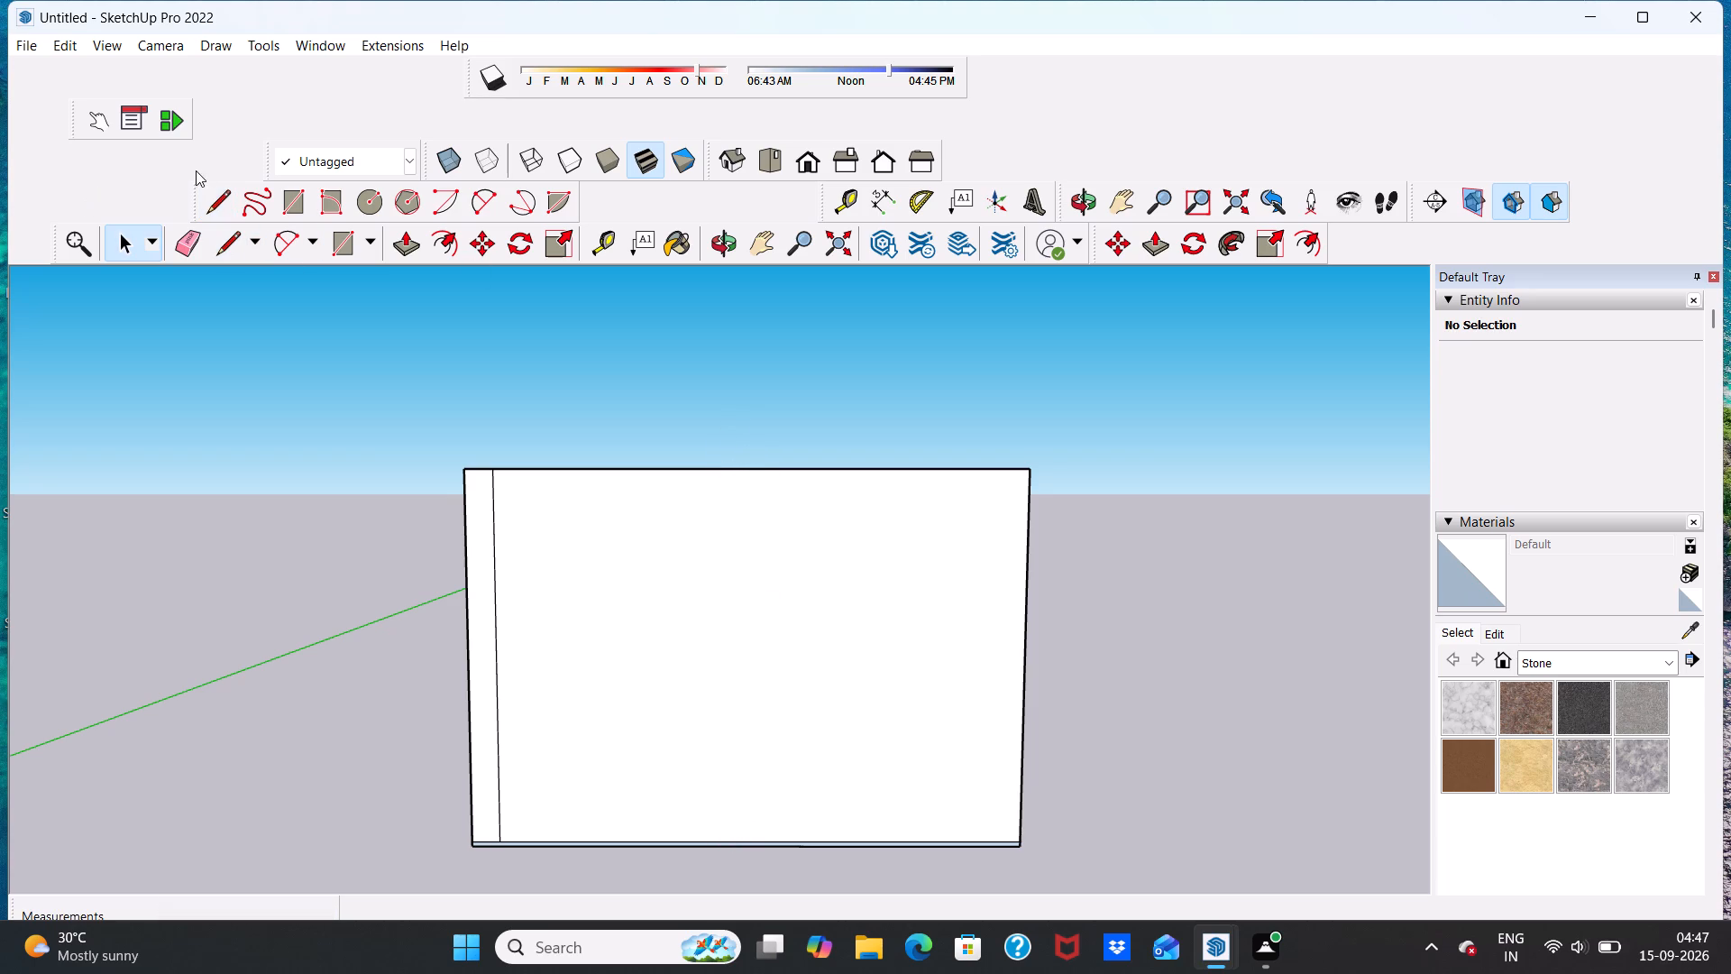
Draw a 10' vertical line down the front wall's outer face from the midpoint of its top edge to the base.
drag(212, 202, 221, 202)
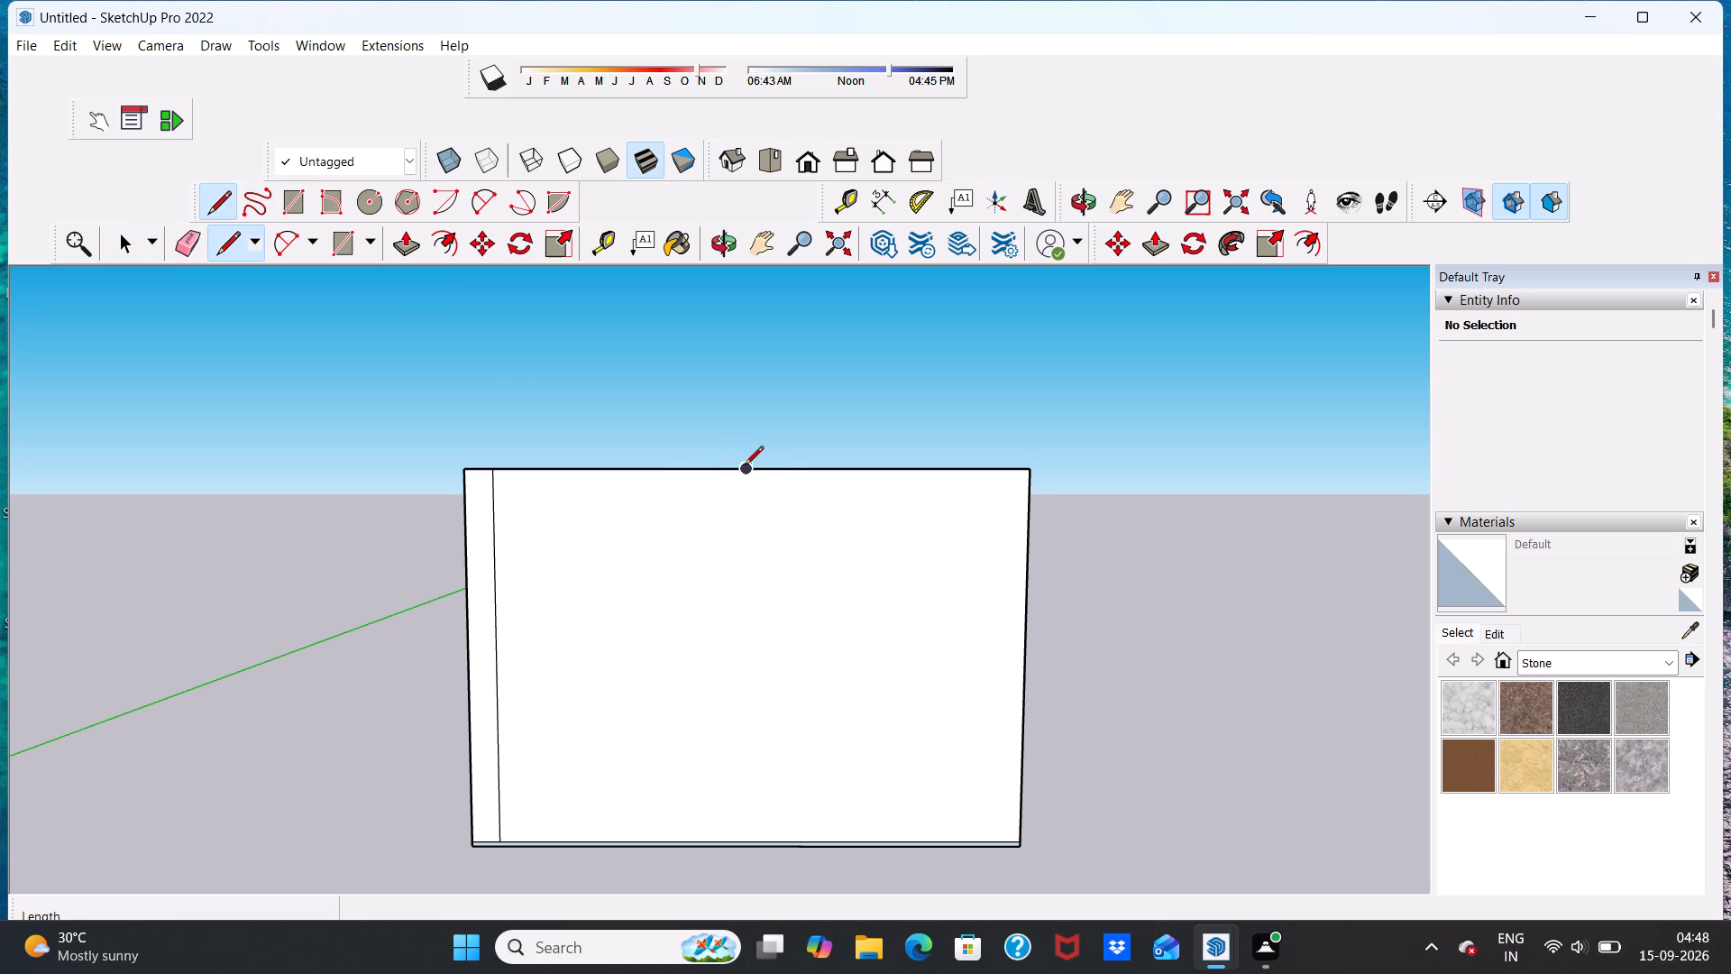
click(745, 466)
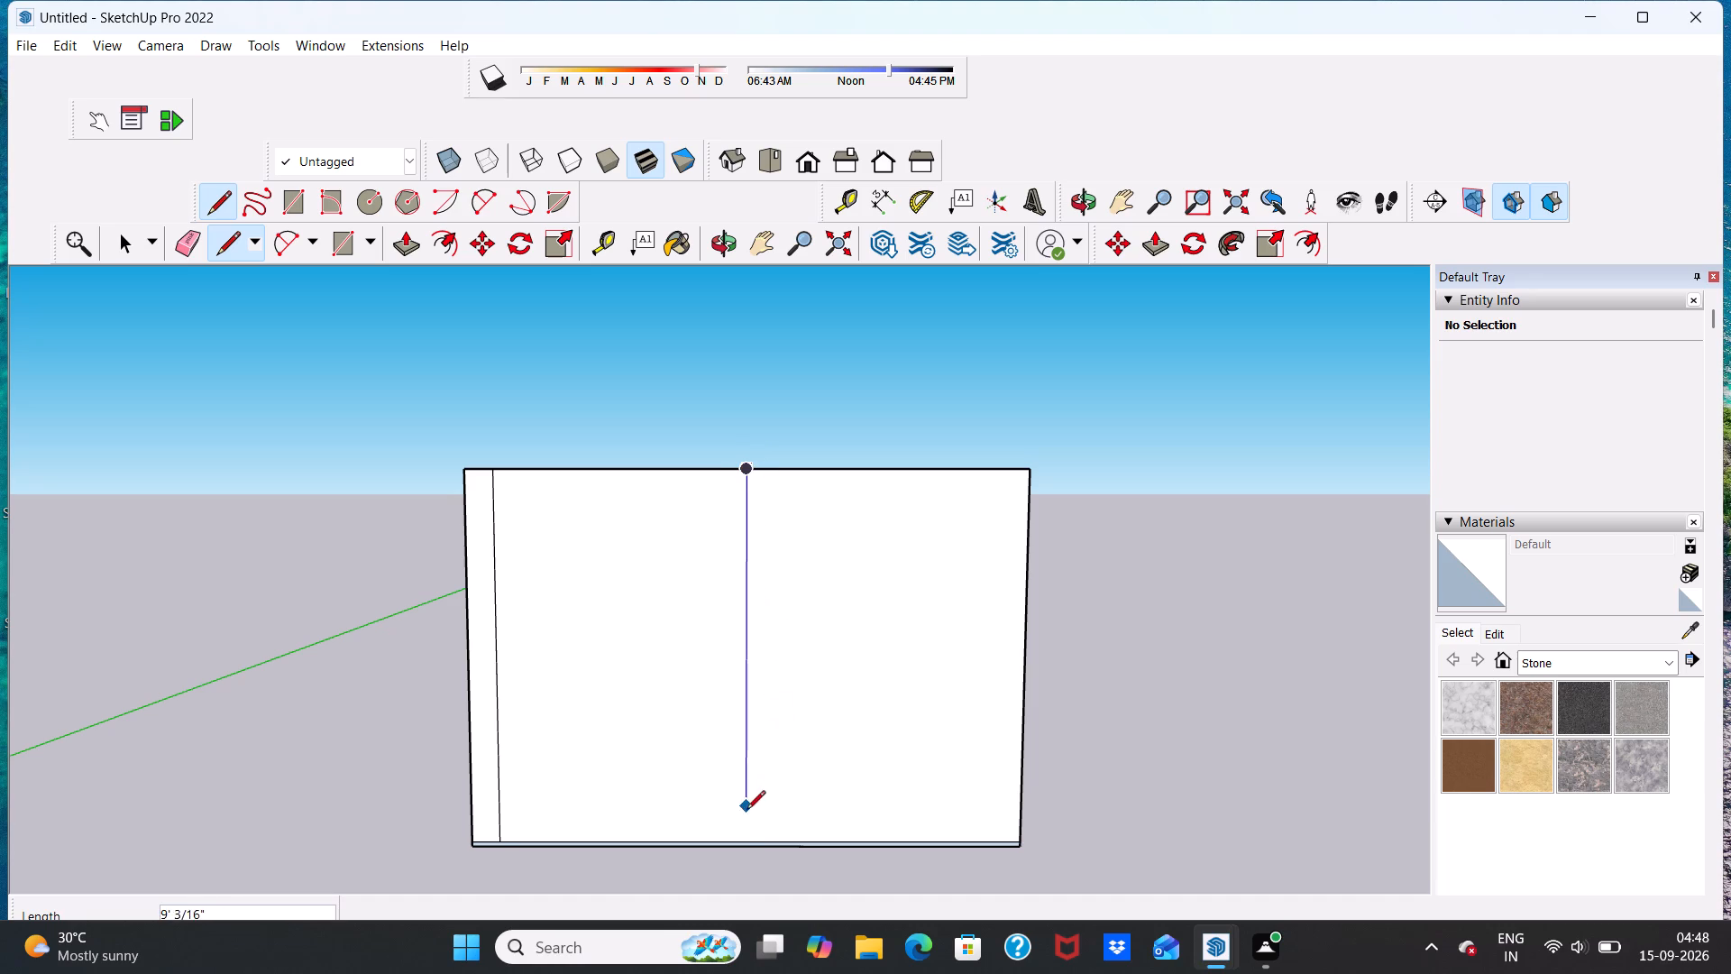
click(745, 841)
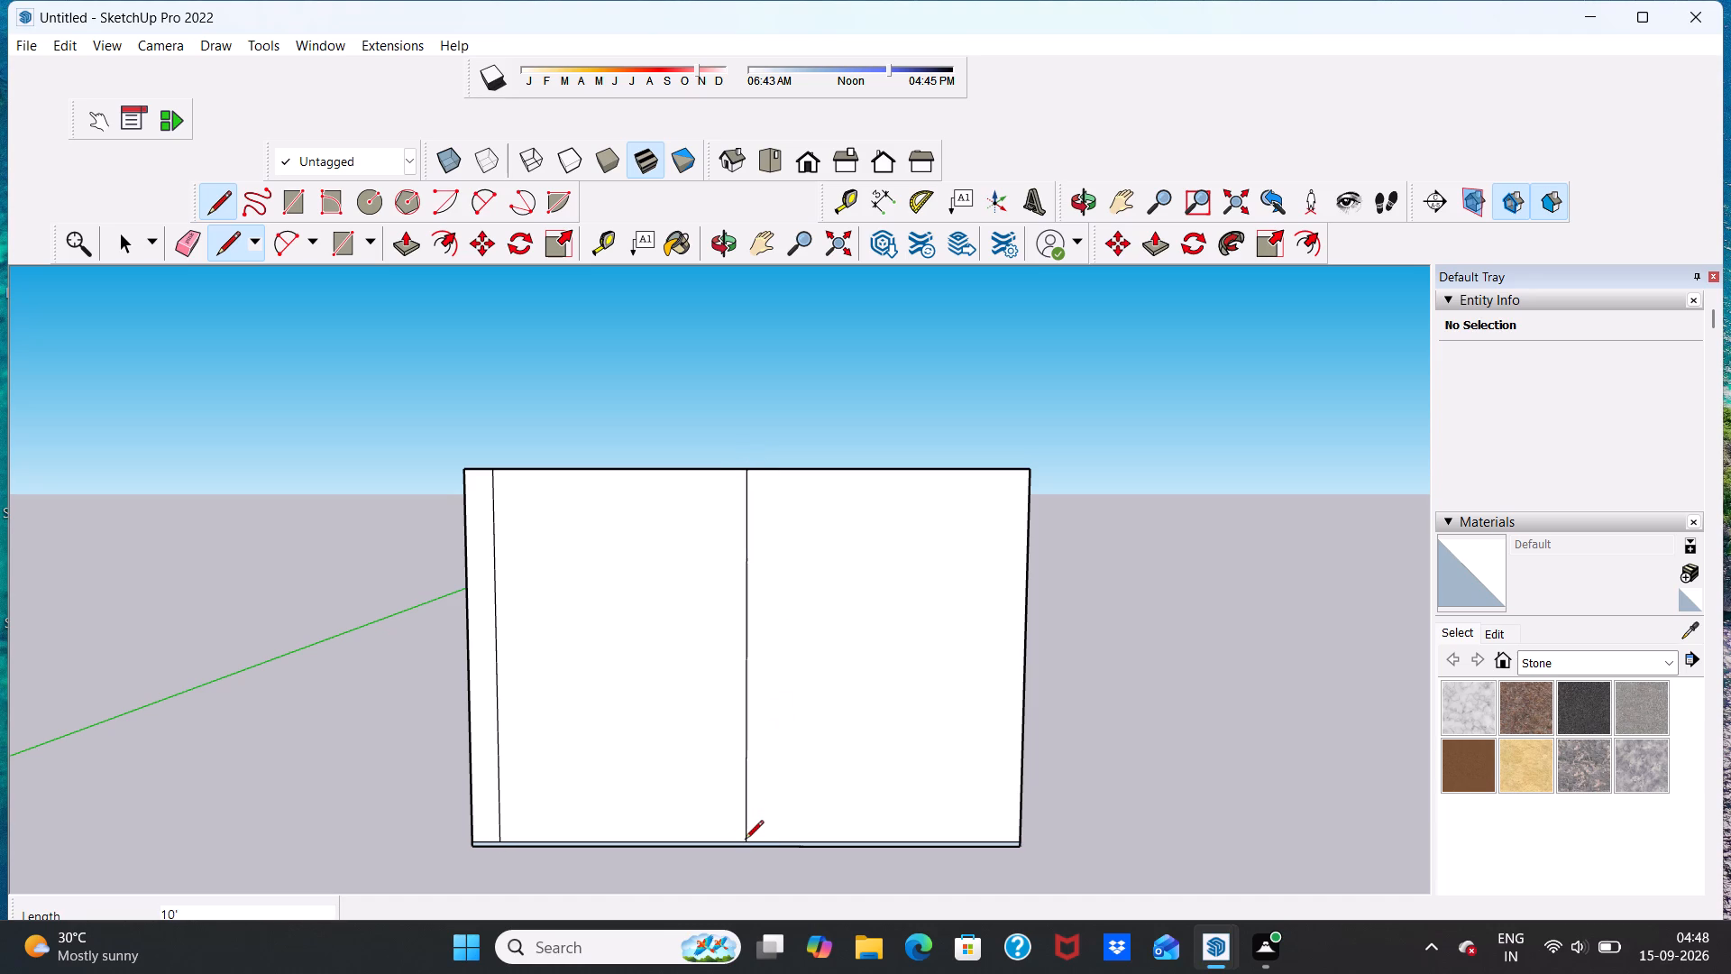
key(space)
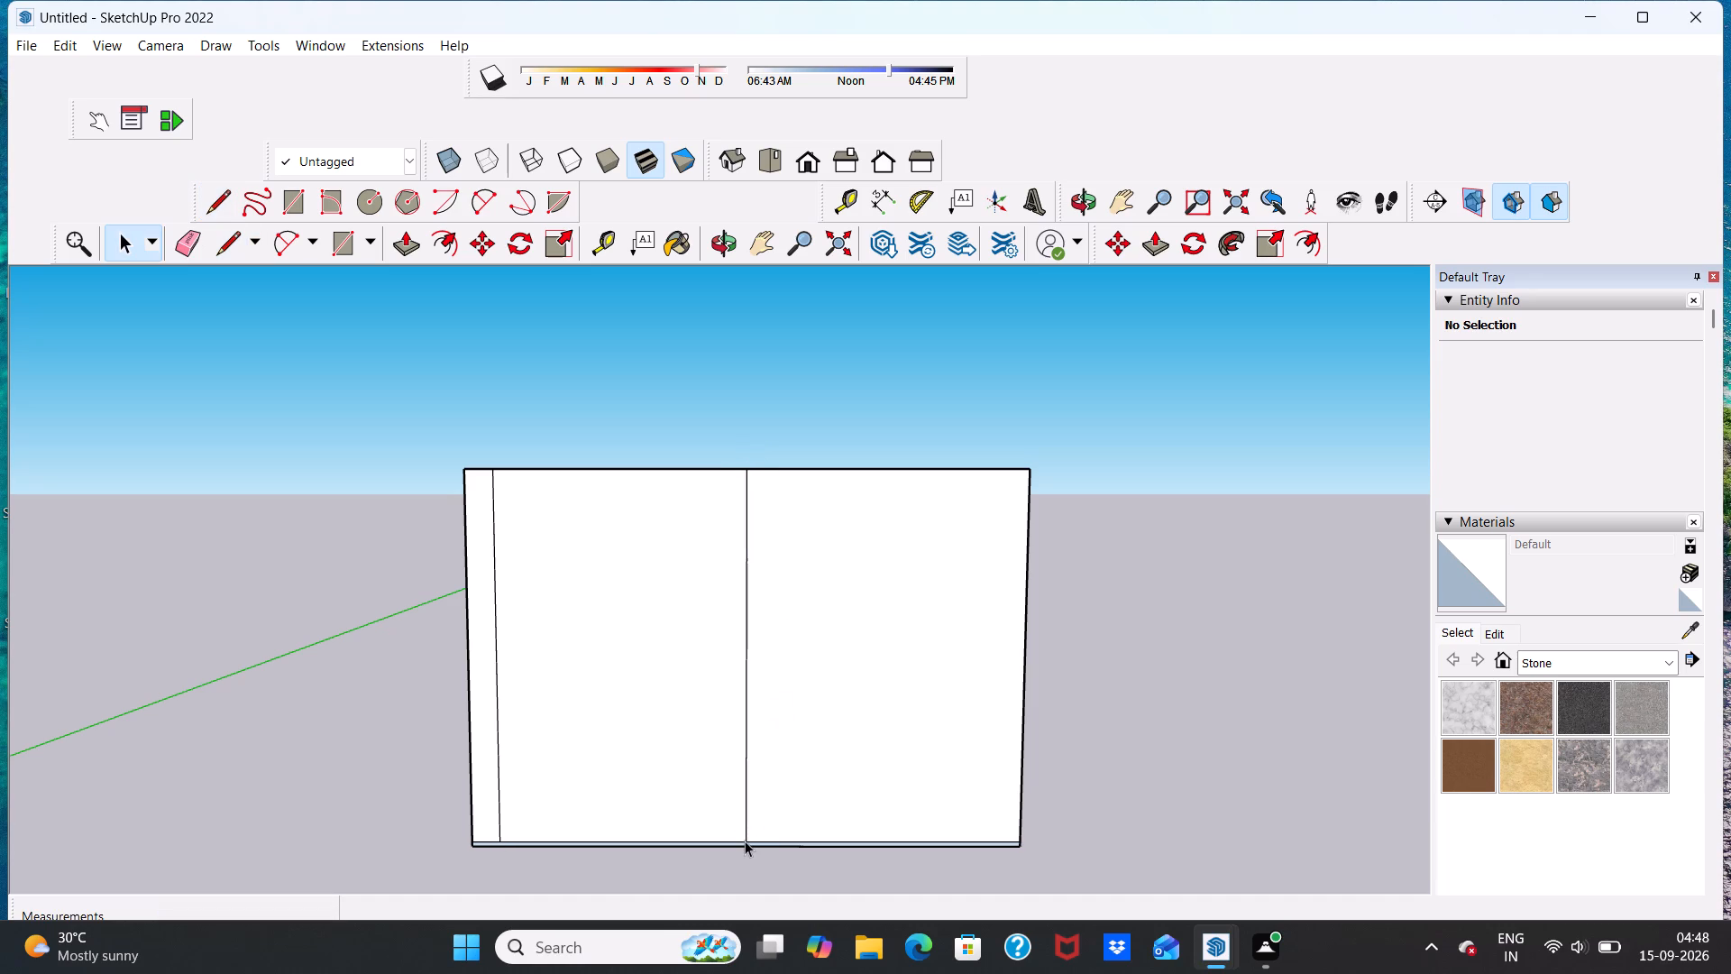
Draw a 9" line across the front wall's top from the vertical midline's upper end to the inner edge.
scroll(872, 916, down, 7)
scroll(995, 800, down, 7)
scroll(815, 537, up, 1)
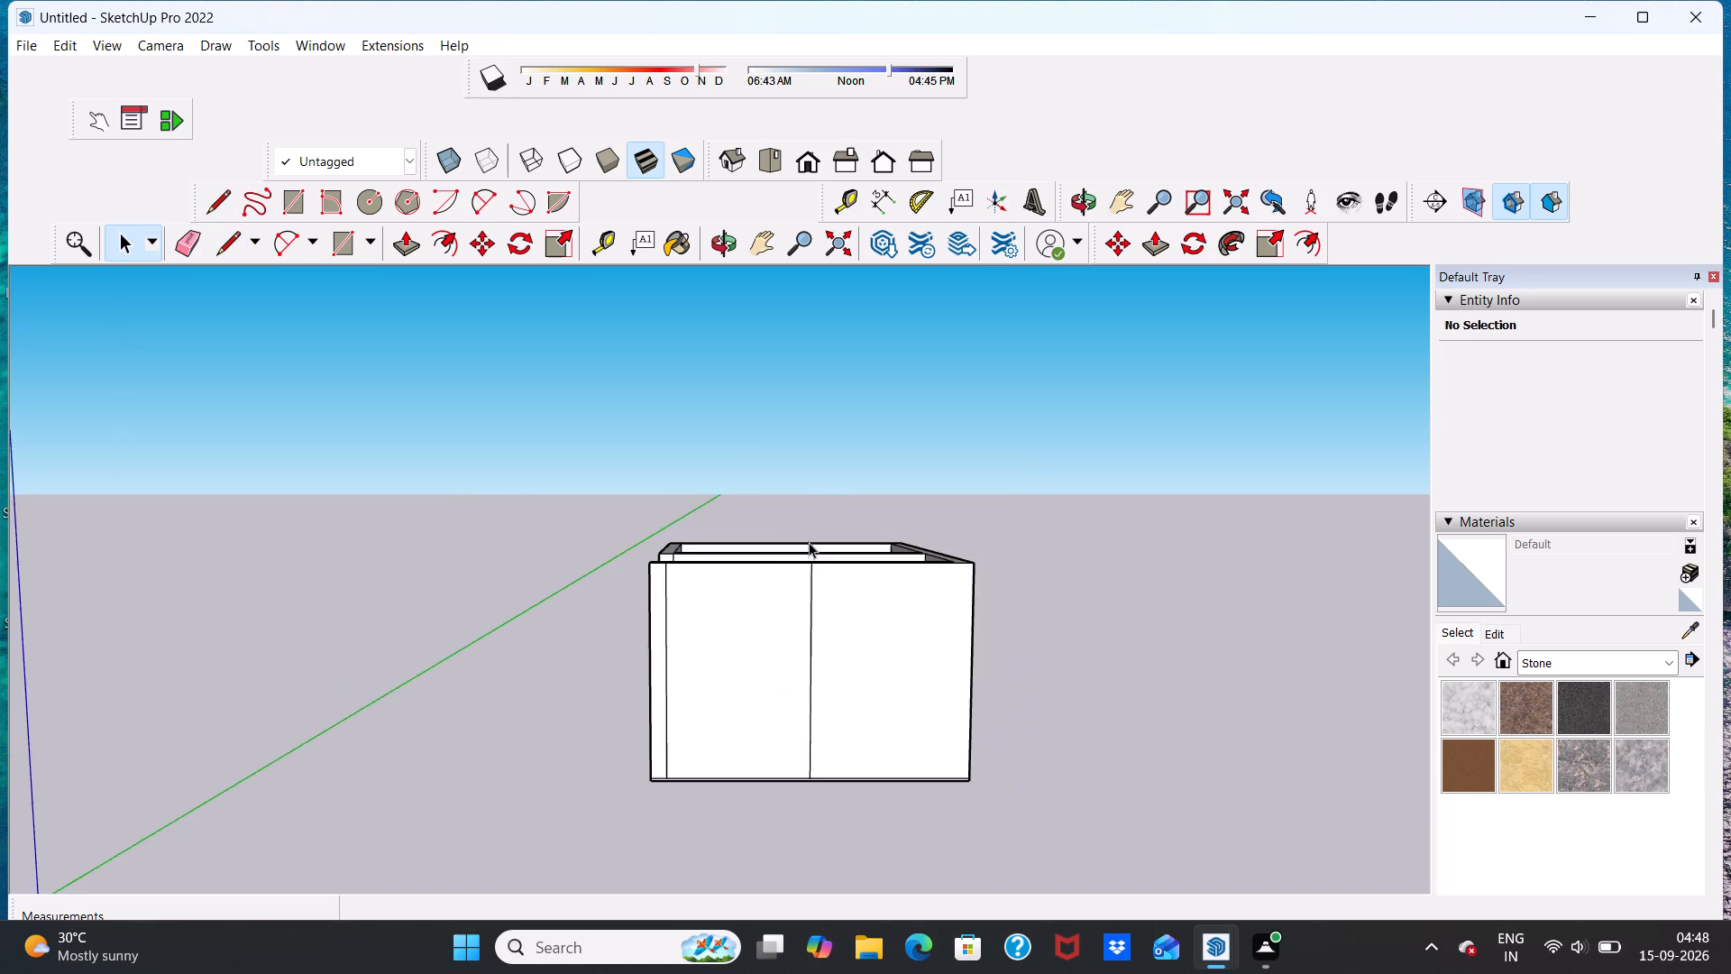
middle_drag(788, 562, 721, 764)
scroll(749, 694, up, 7)
middle_drag(767, 665, 874, 734)
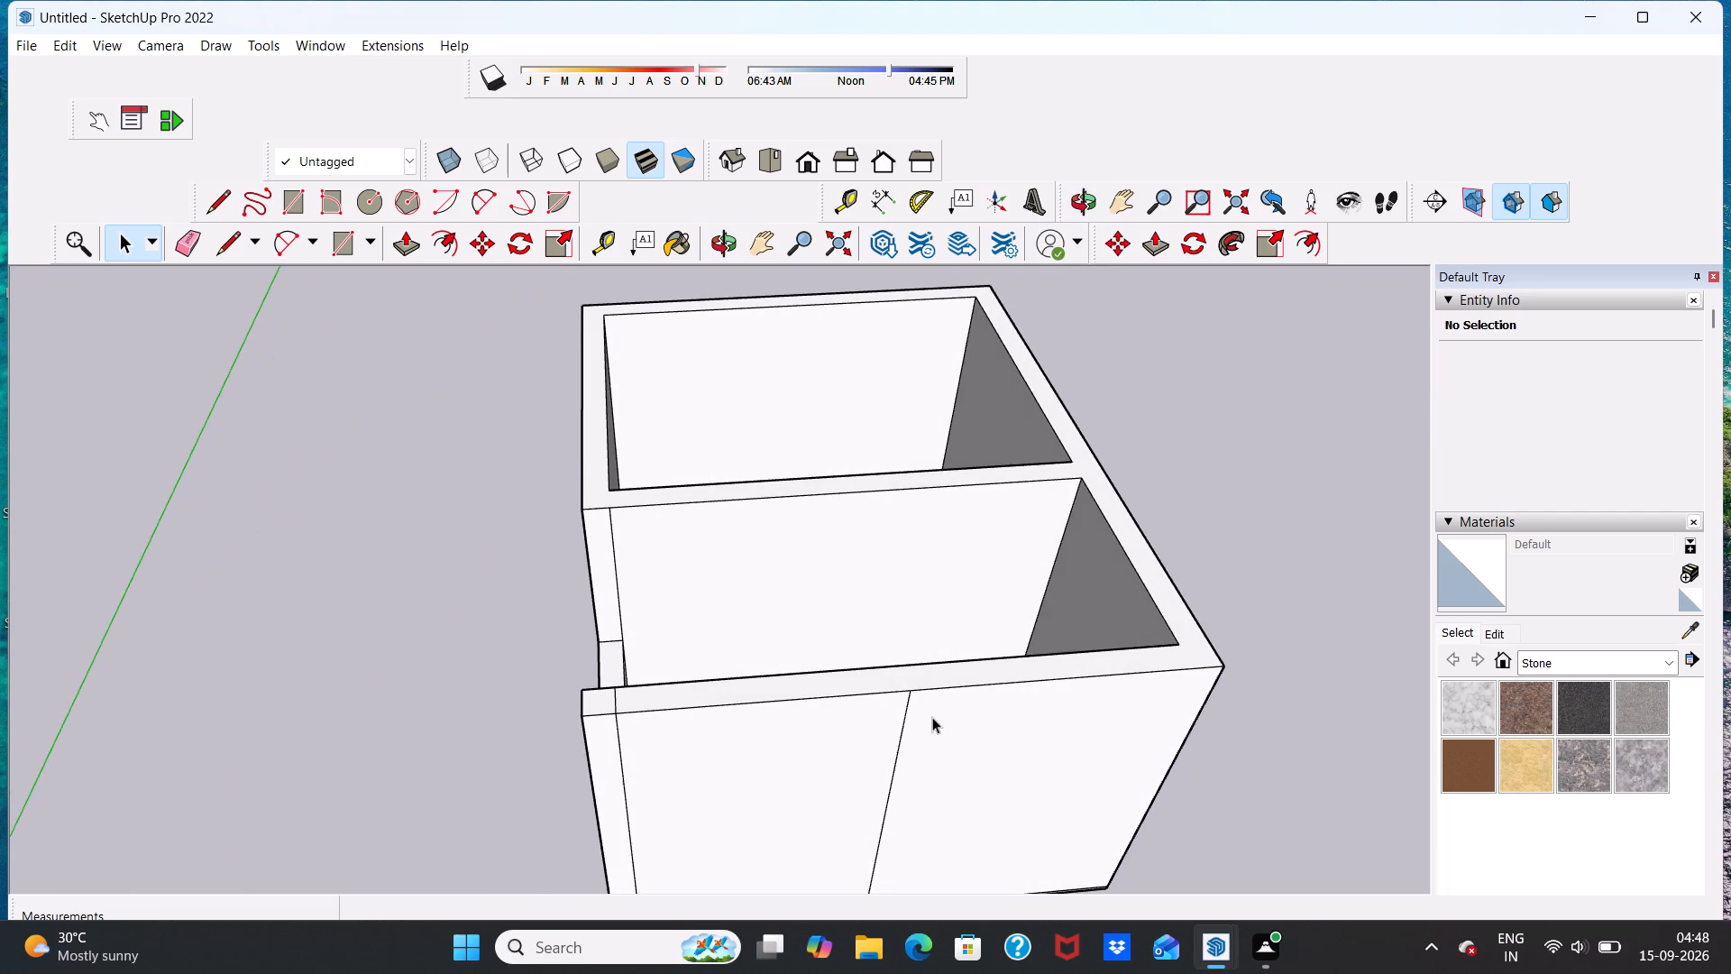
middle_drag(929, 717, 907, 774)
scroll(909, 755, up, 4)
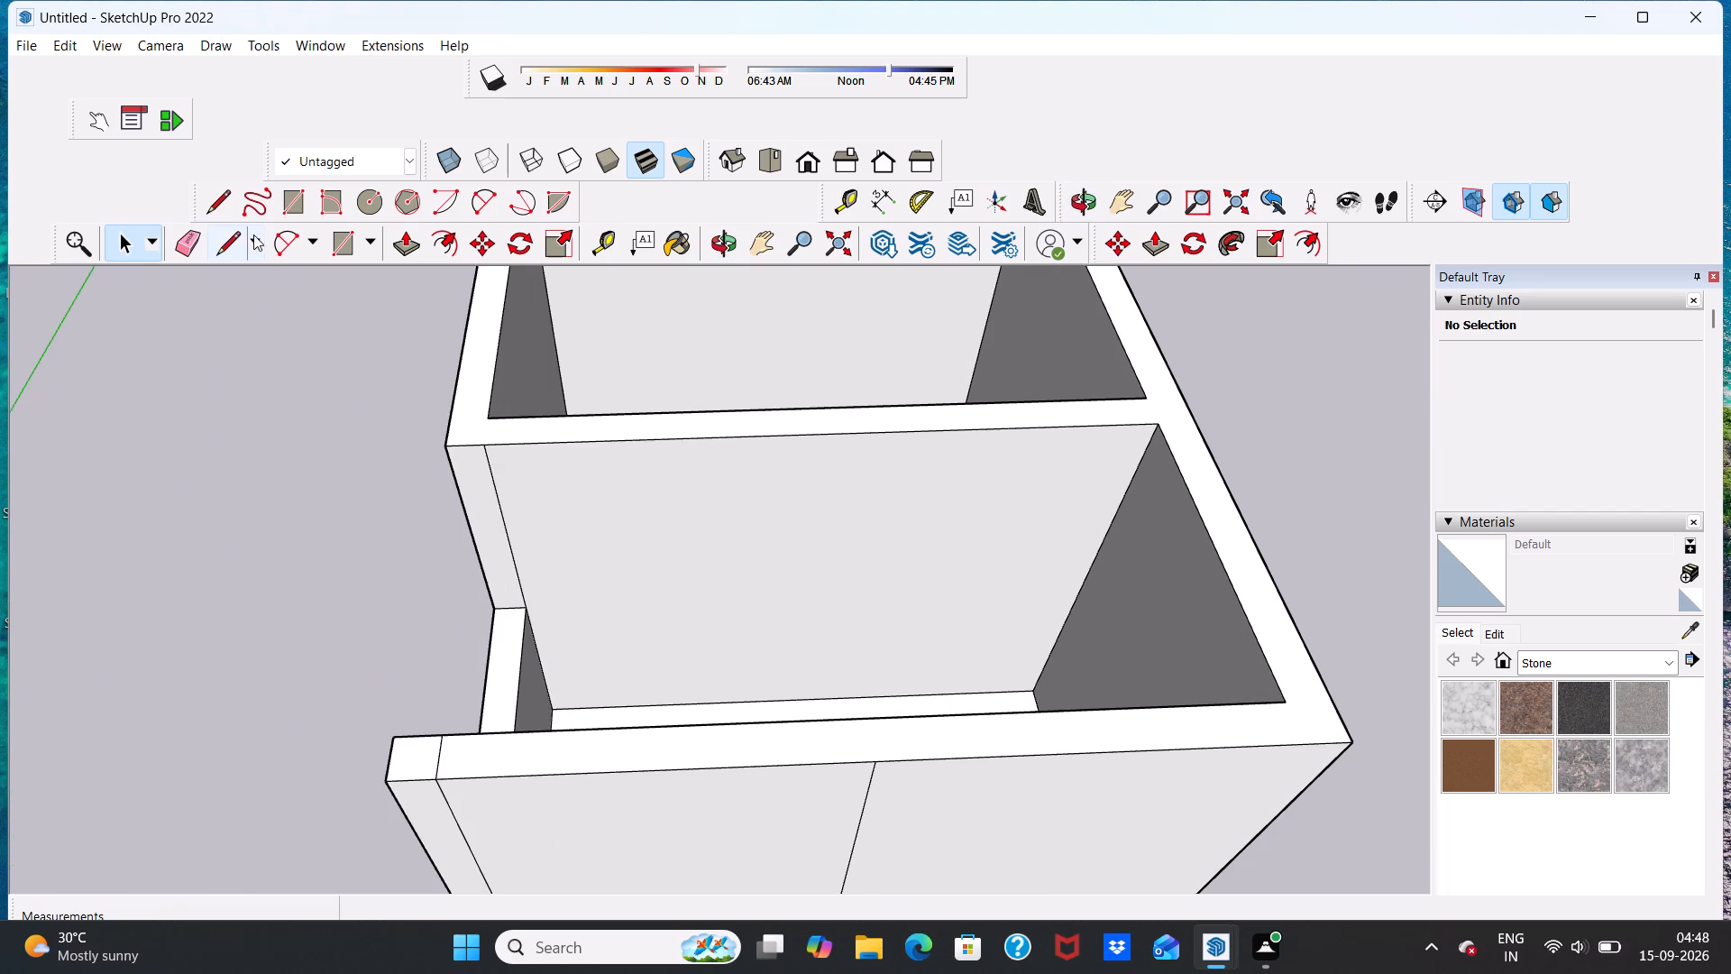
click(227, 234)
scroll(901, 793, up, 3)
click(866, 754)
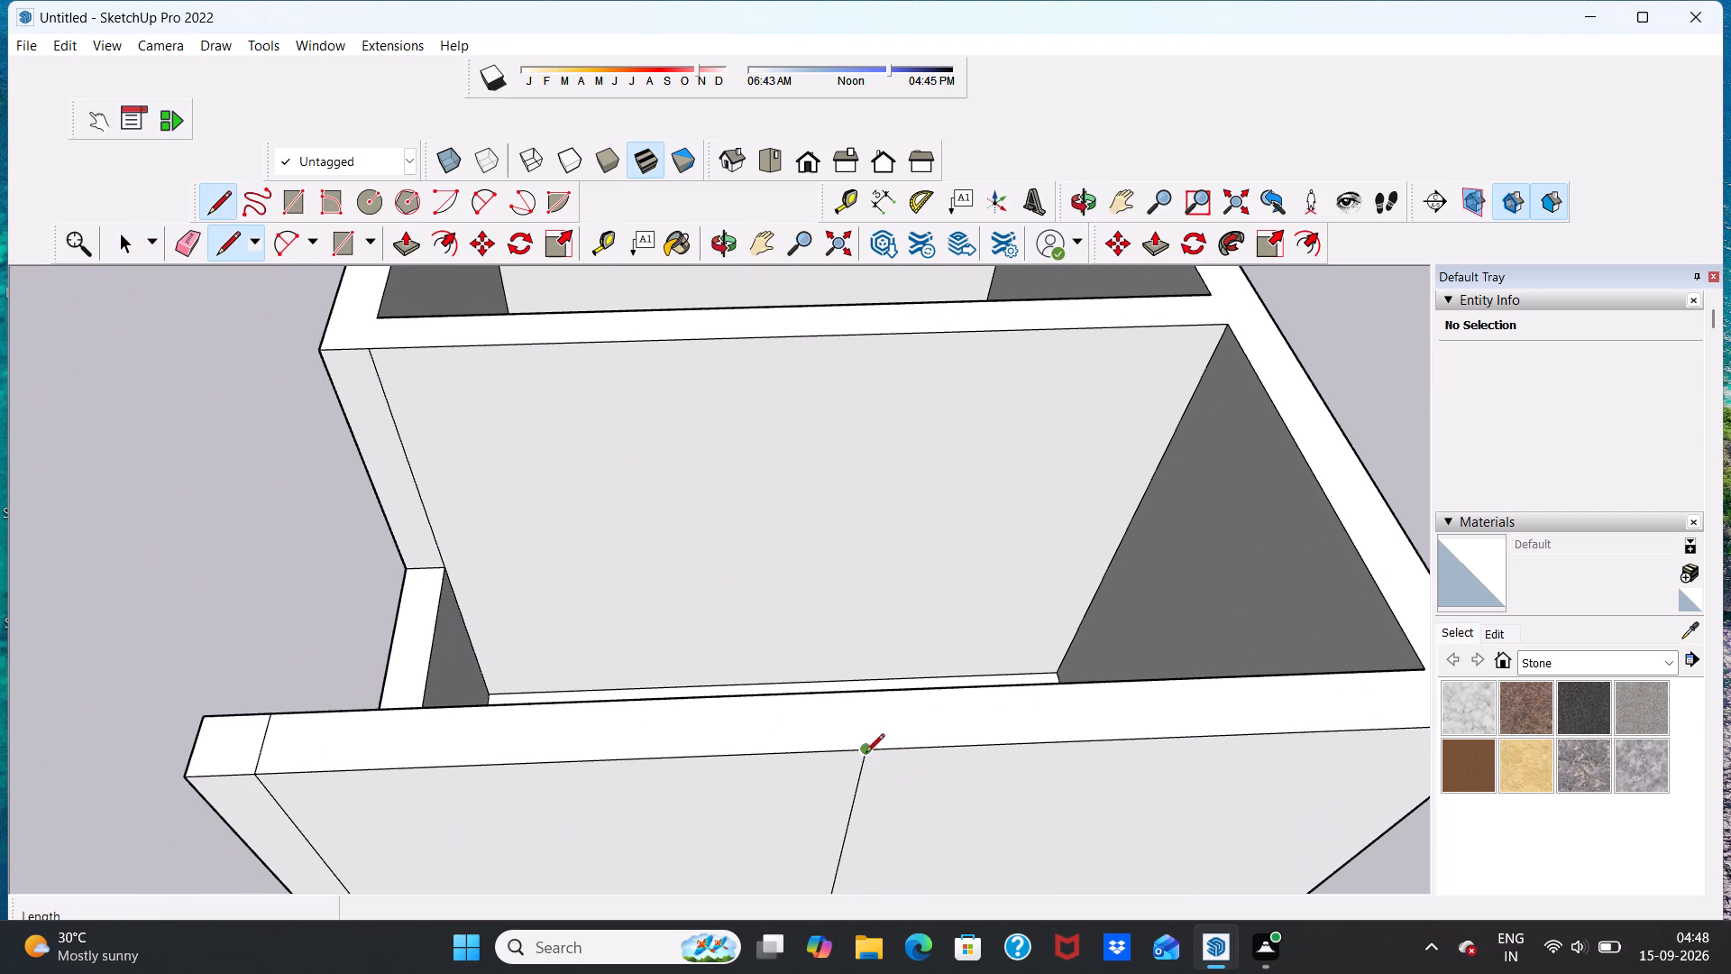
click(859, 690)
scroll(875, 652, down, 11)
scroll(855, 745, up, 3)
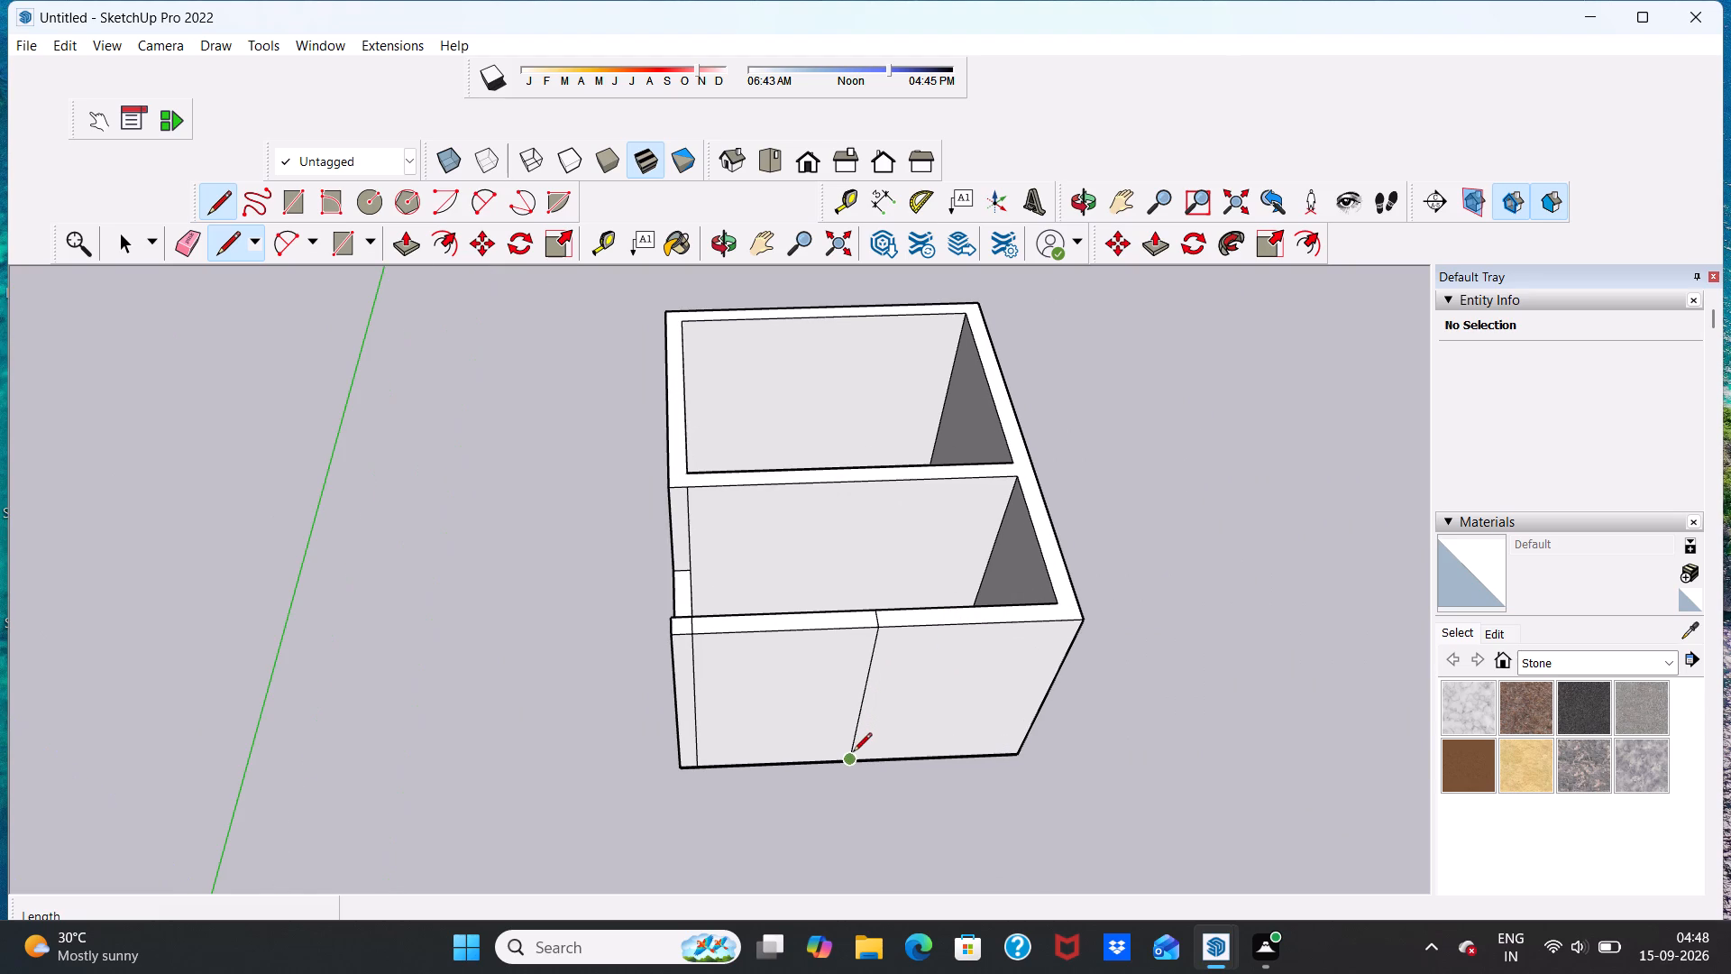
key(space)
Draw a 10' vertical line down the front wall's inner face from the top cross line's inner end to the floor.
scroll(838, 764, down, 2)
scroll(668, 595, up, 3)
middle_drag(683, 652, 1289, 796)
scroll(683, 652, up, 1)
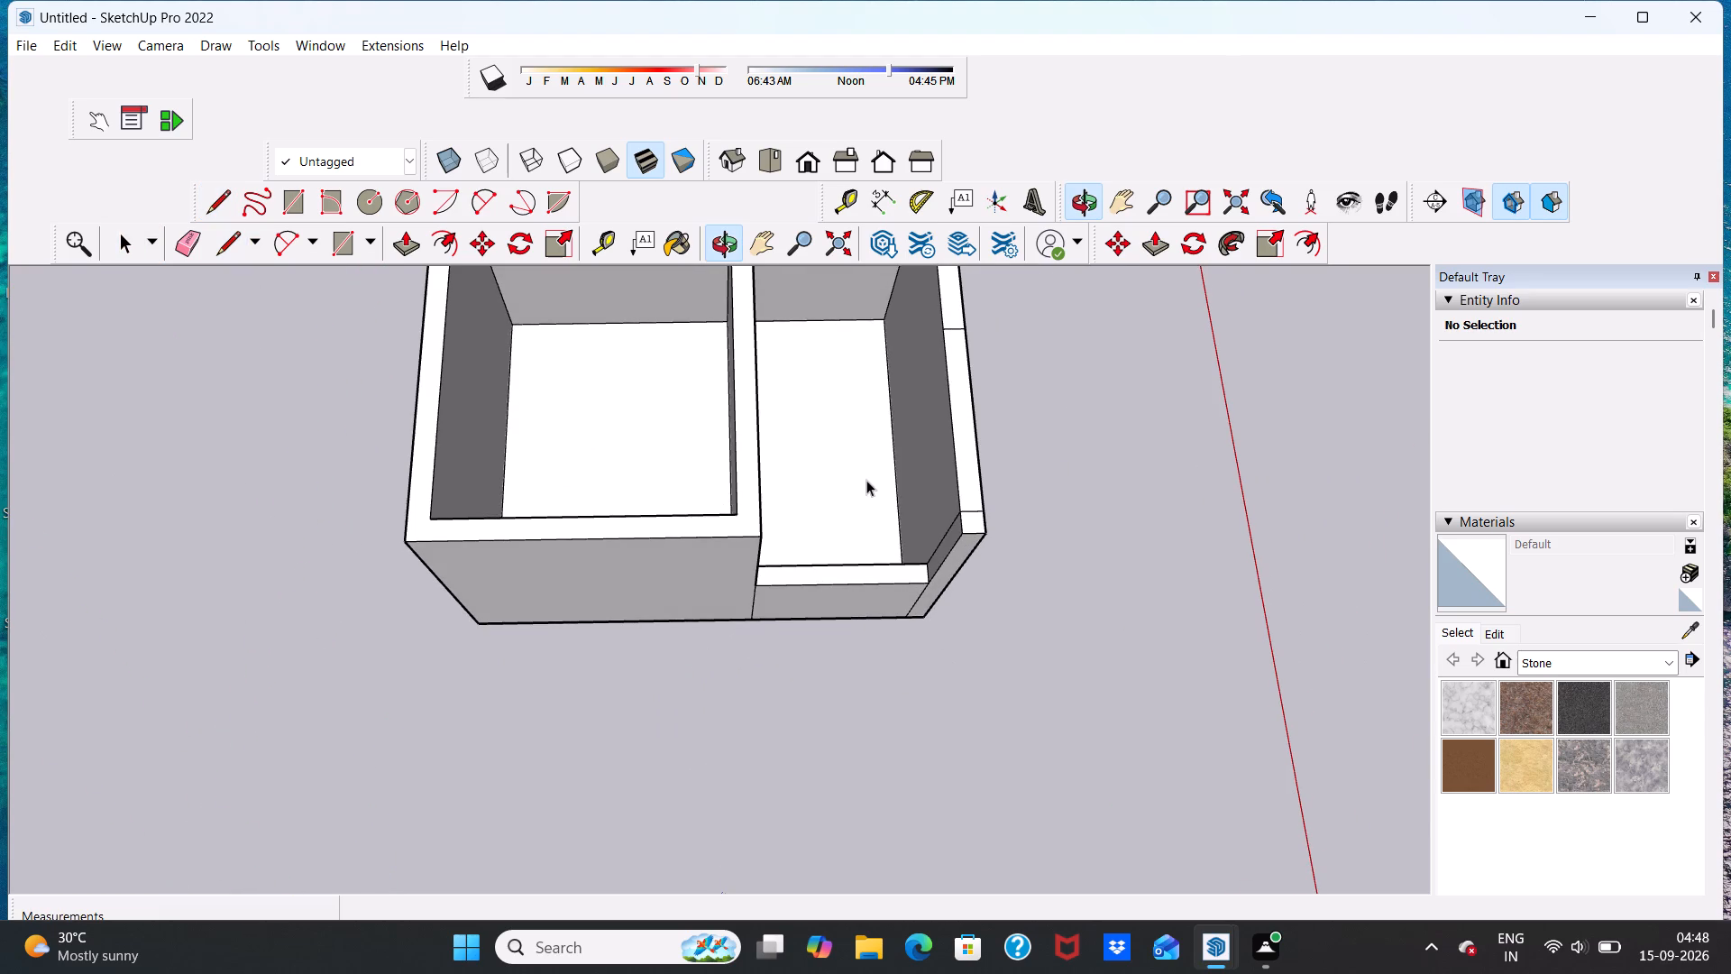
scroll(867, 476, down, 8)
middle_drag(867, 447, 965, 310)
scroll(764, 387, up, 1)
middle_drag(764, 387, 961, 383)
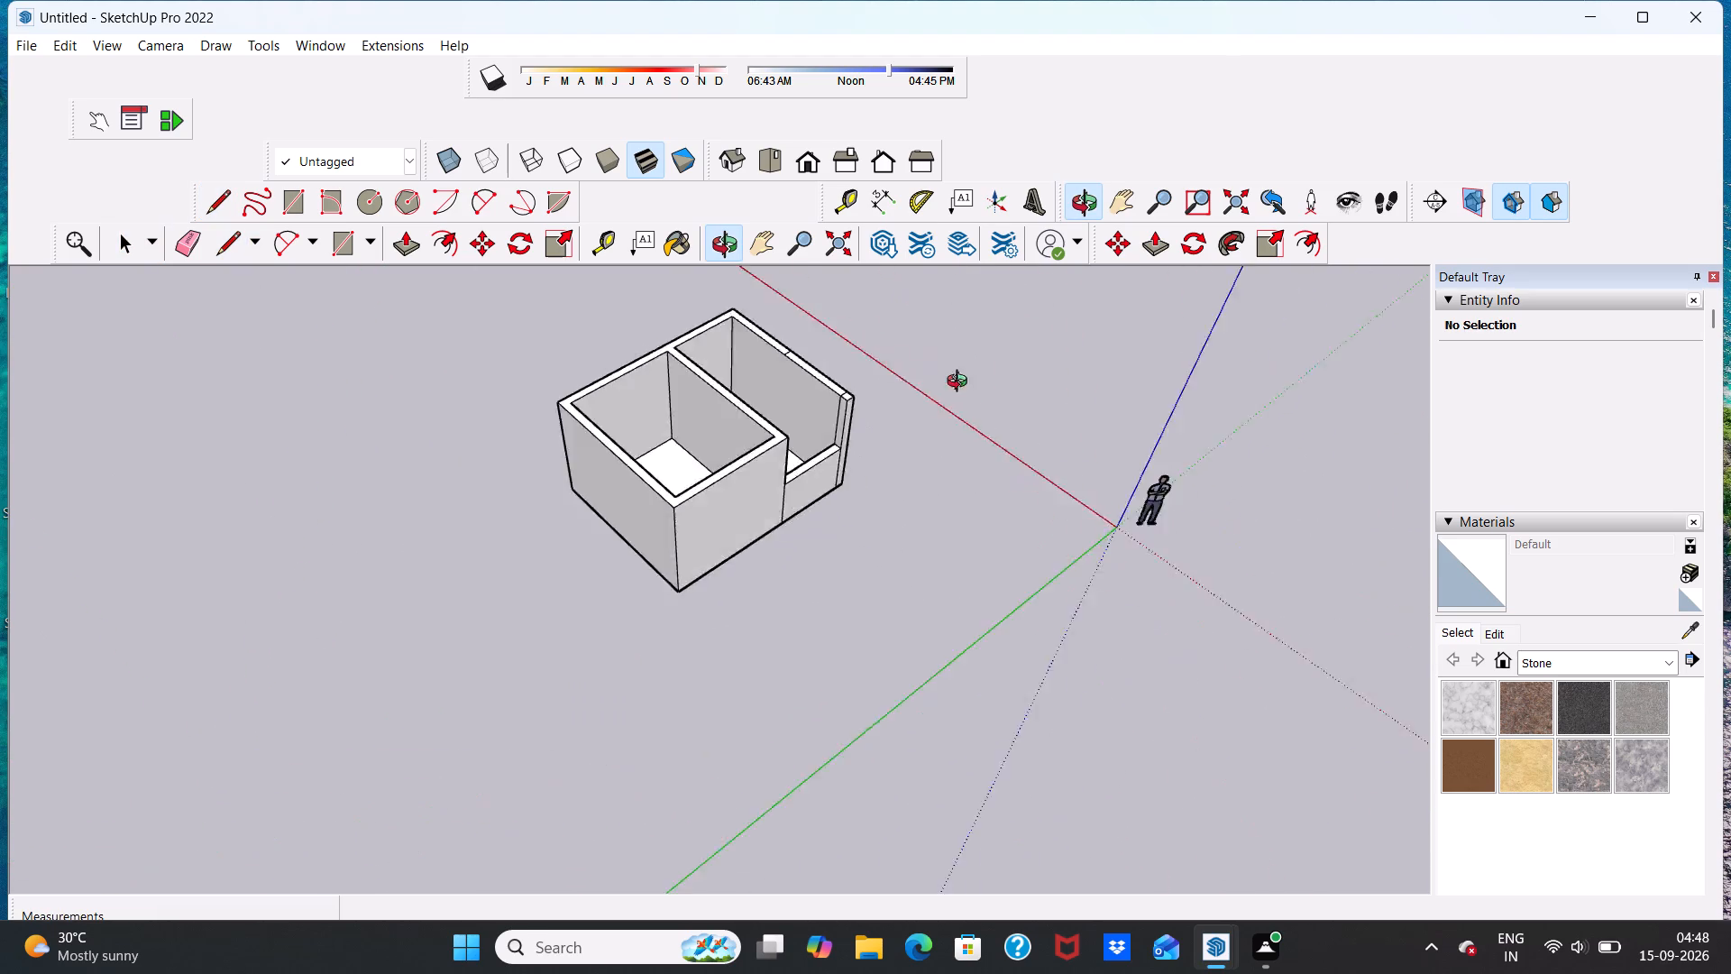
middle_drag(961, 383, 1125, 339)
middle_drag(701, 353, 811, 351)
scroll(634, 361, up, 13)
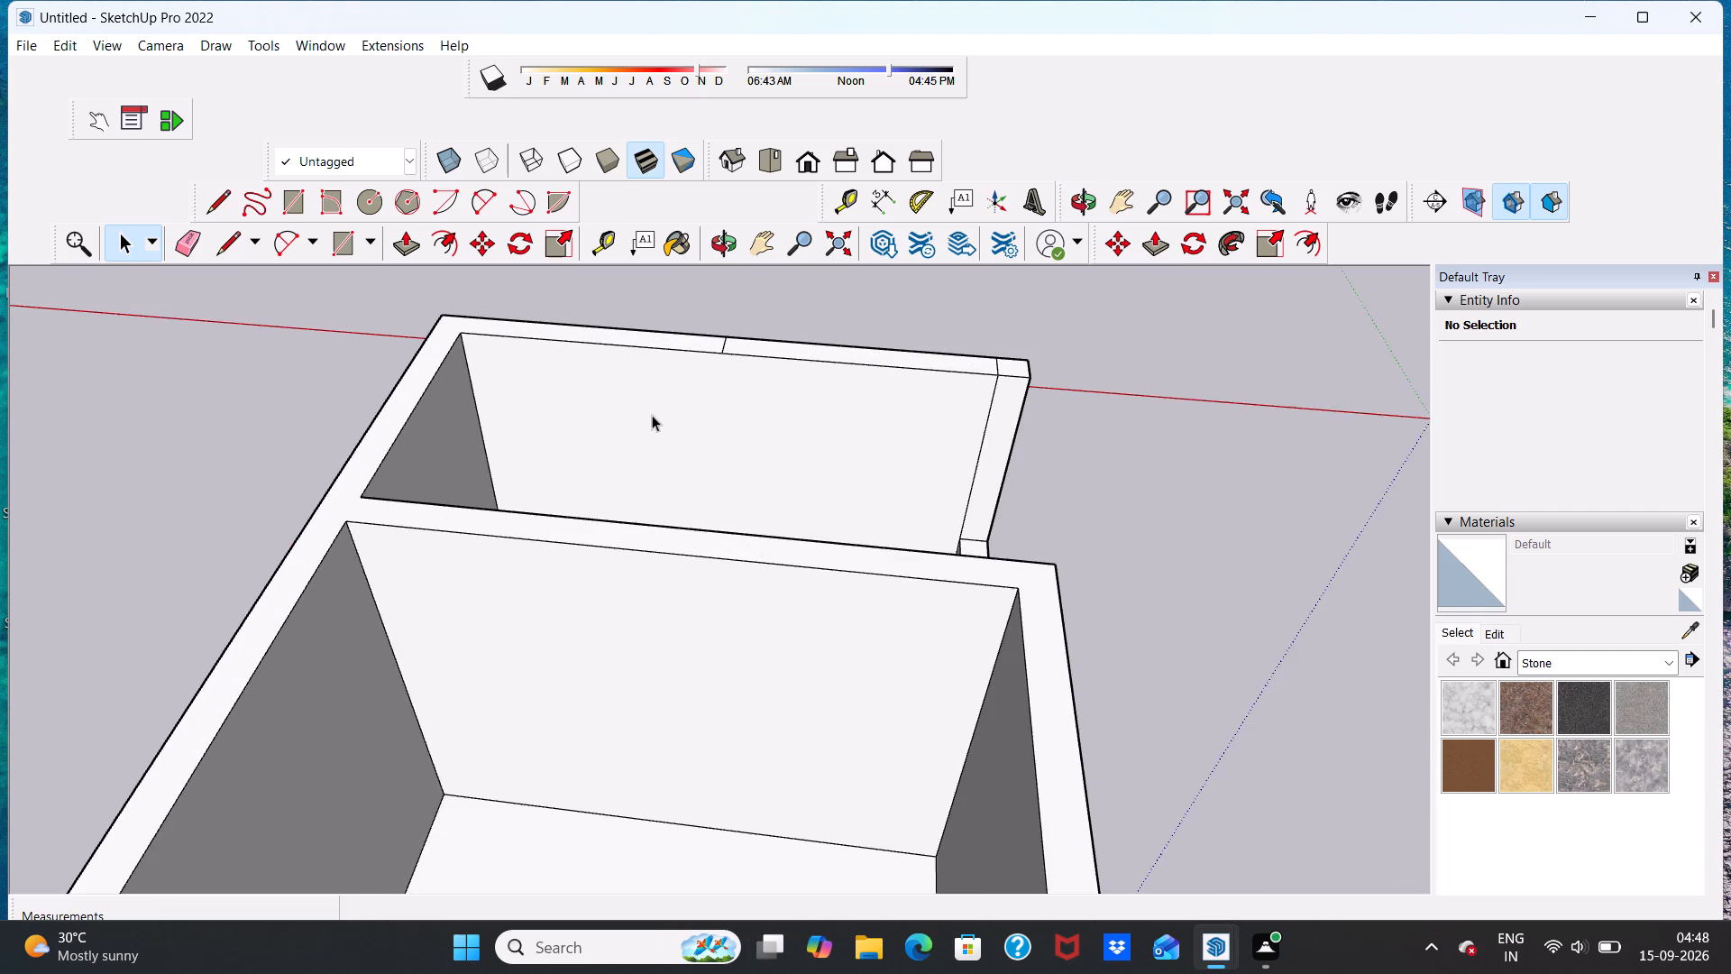
middle_drag(676, 417, 701, 560)
scroll(734, 409, up, 4)
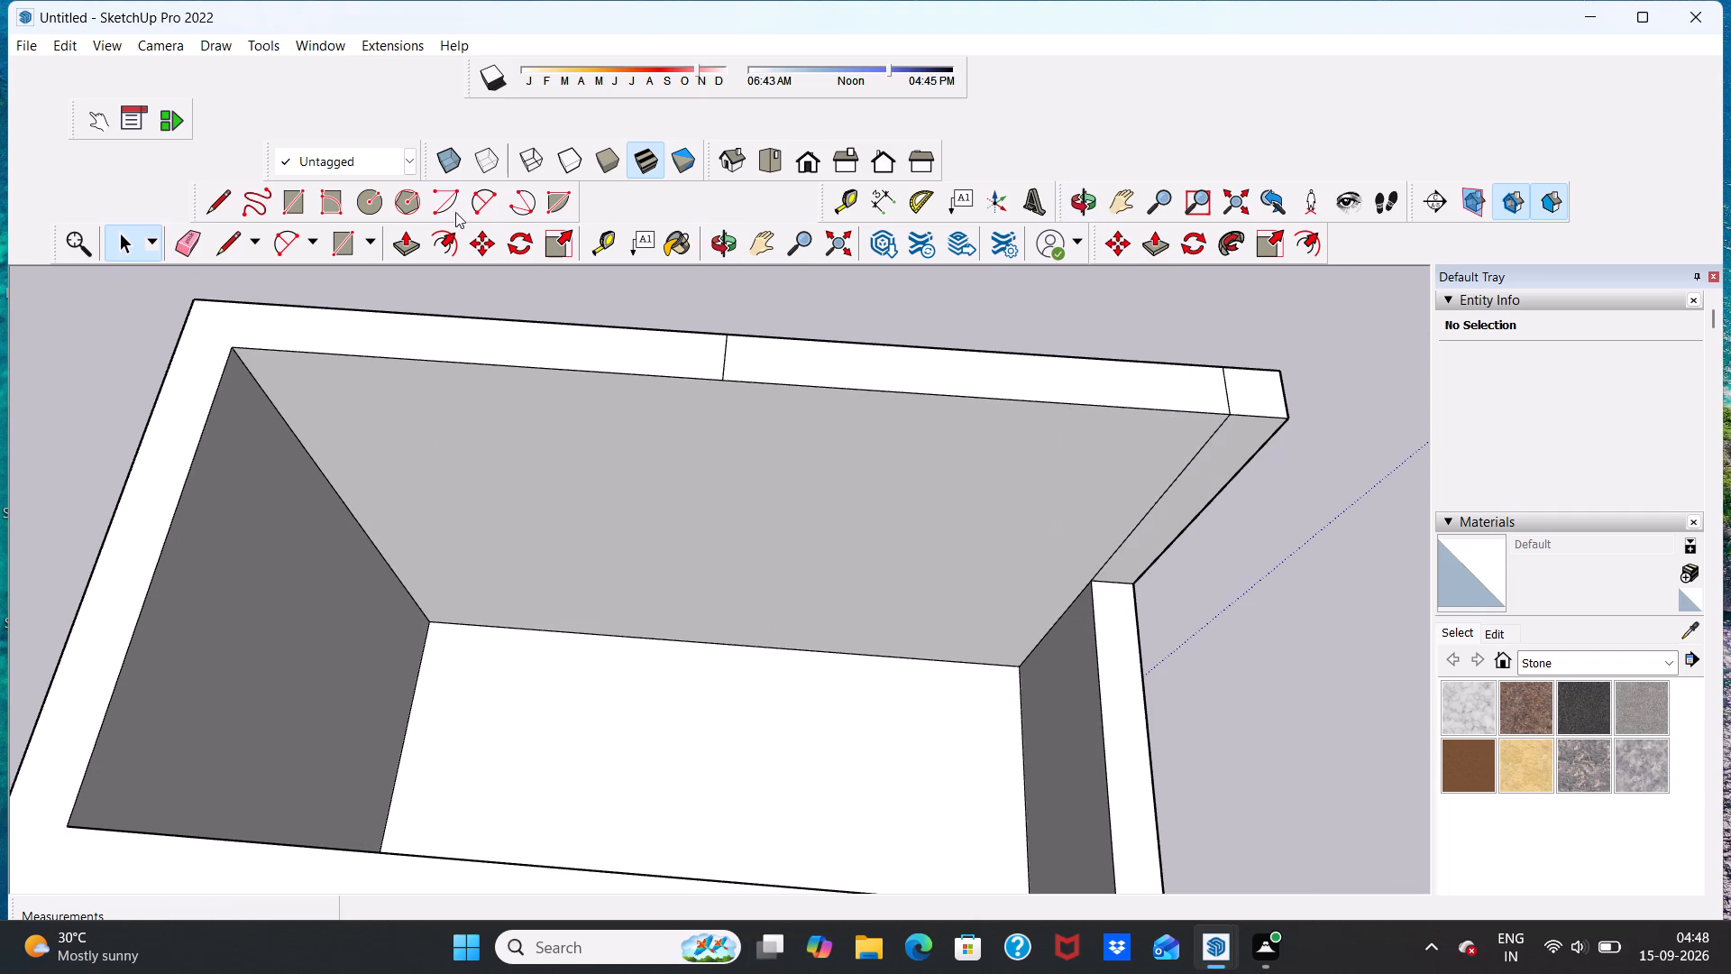
click(228, 208)
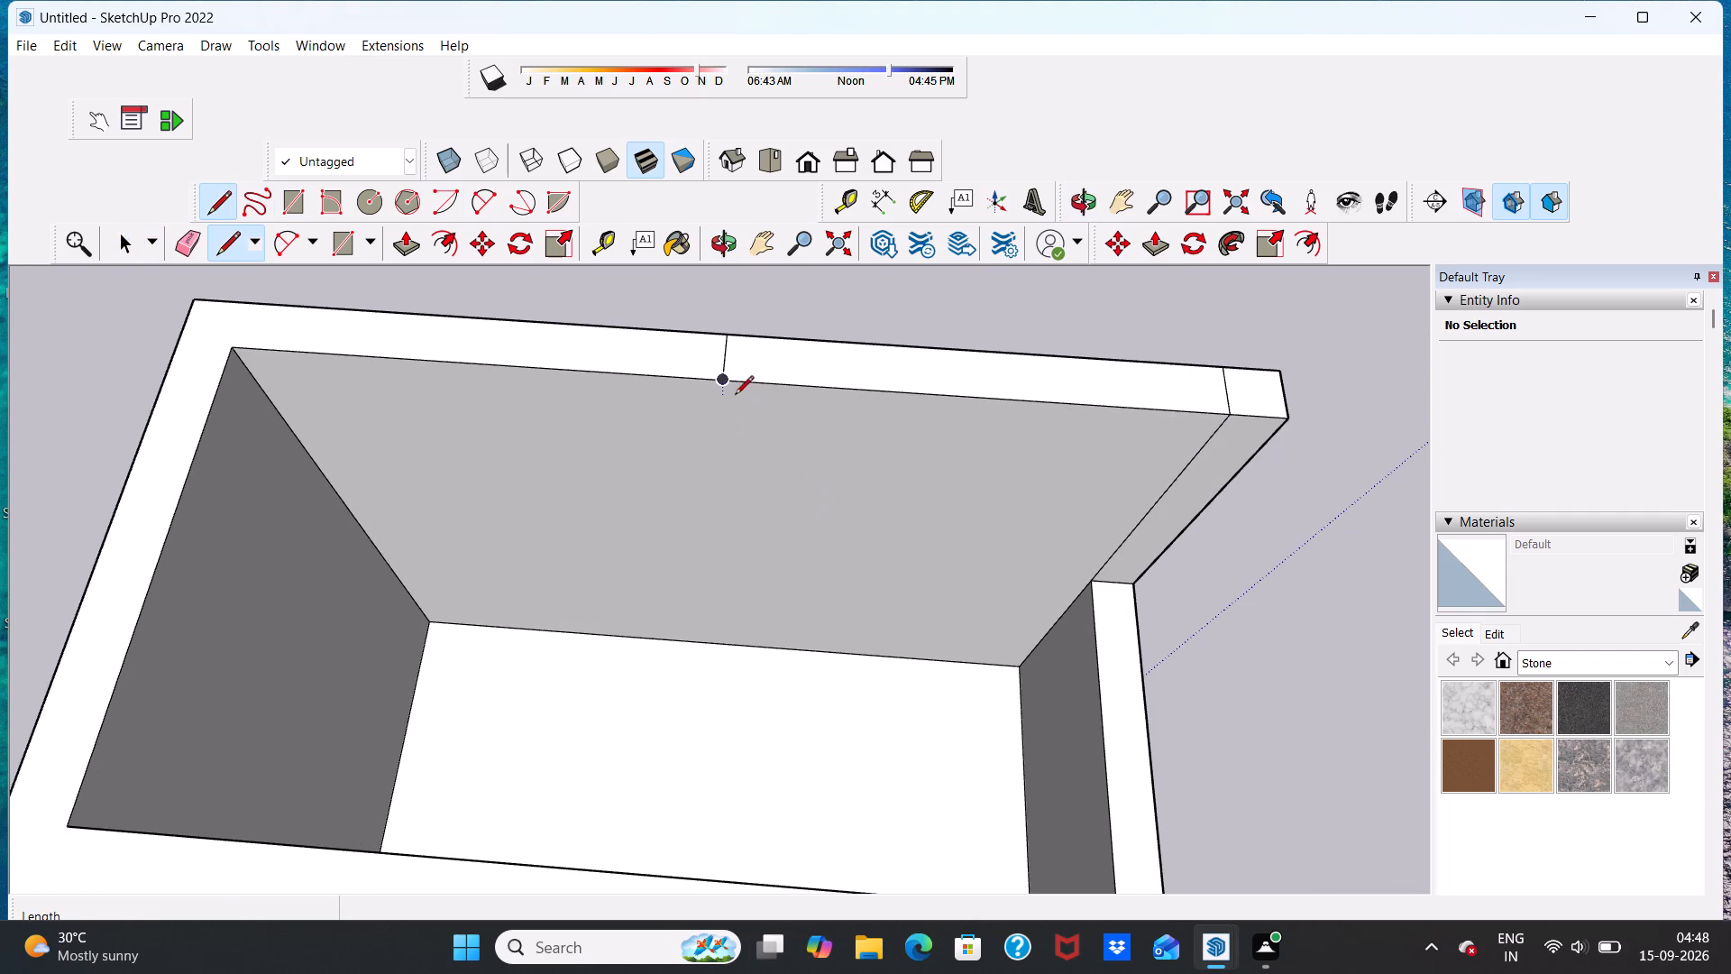
click(723, 381)
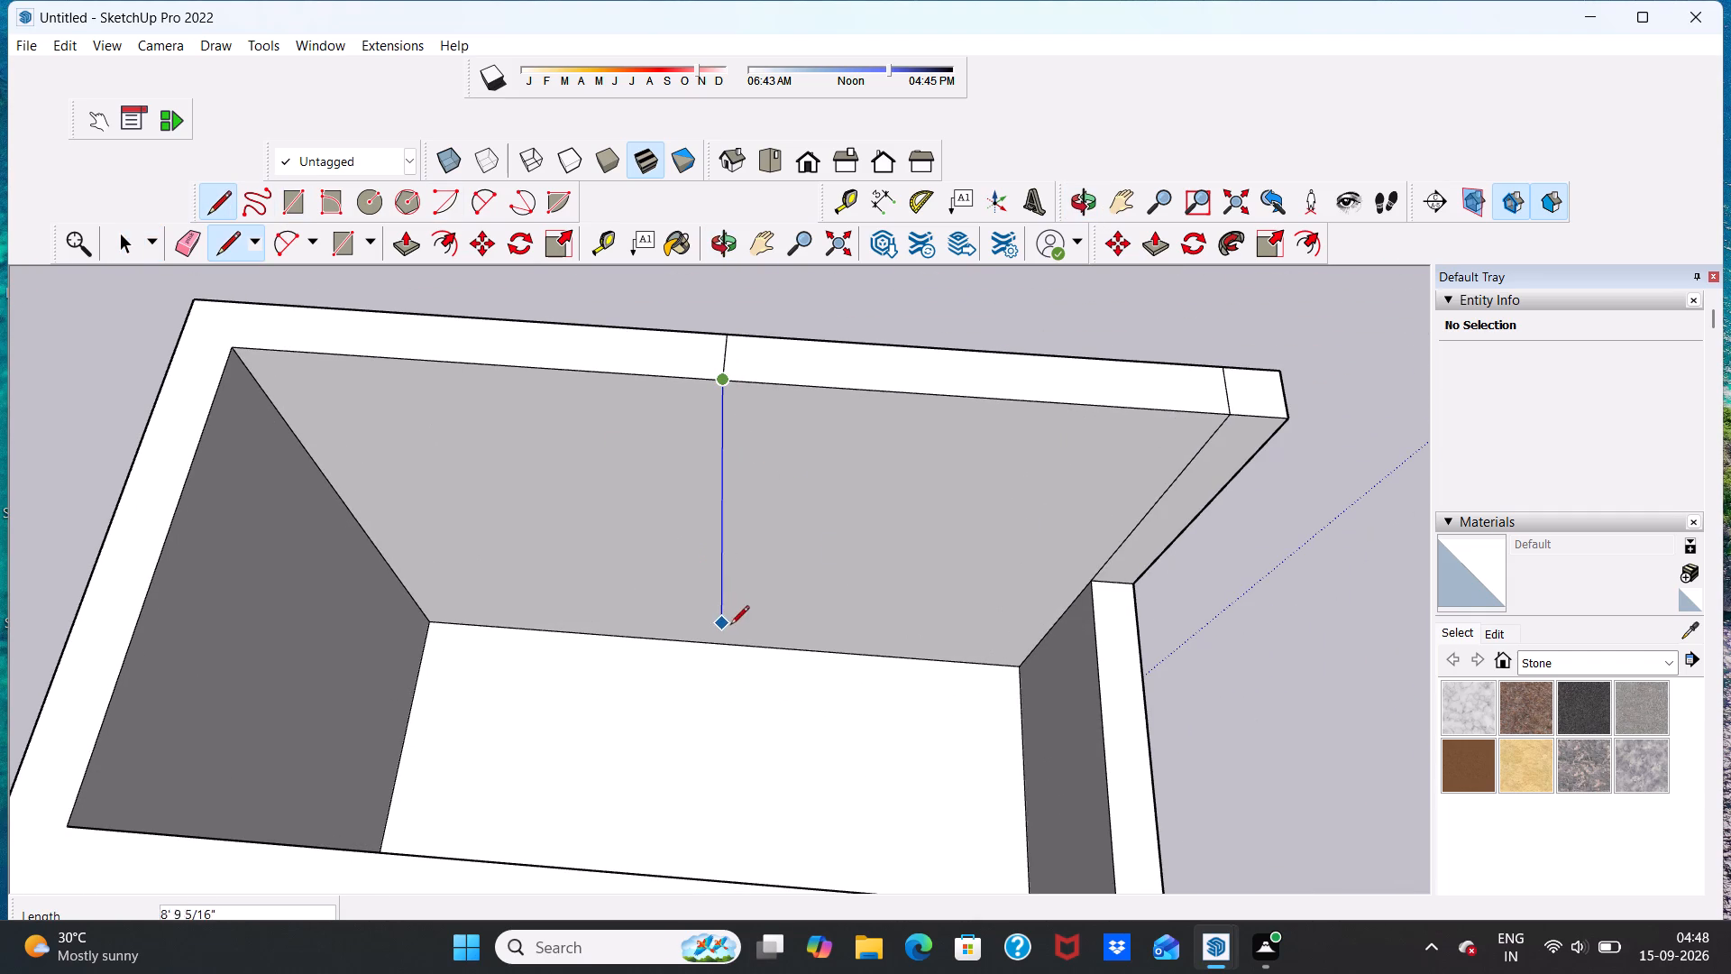
click(719, 647)
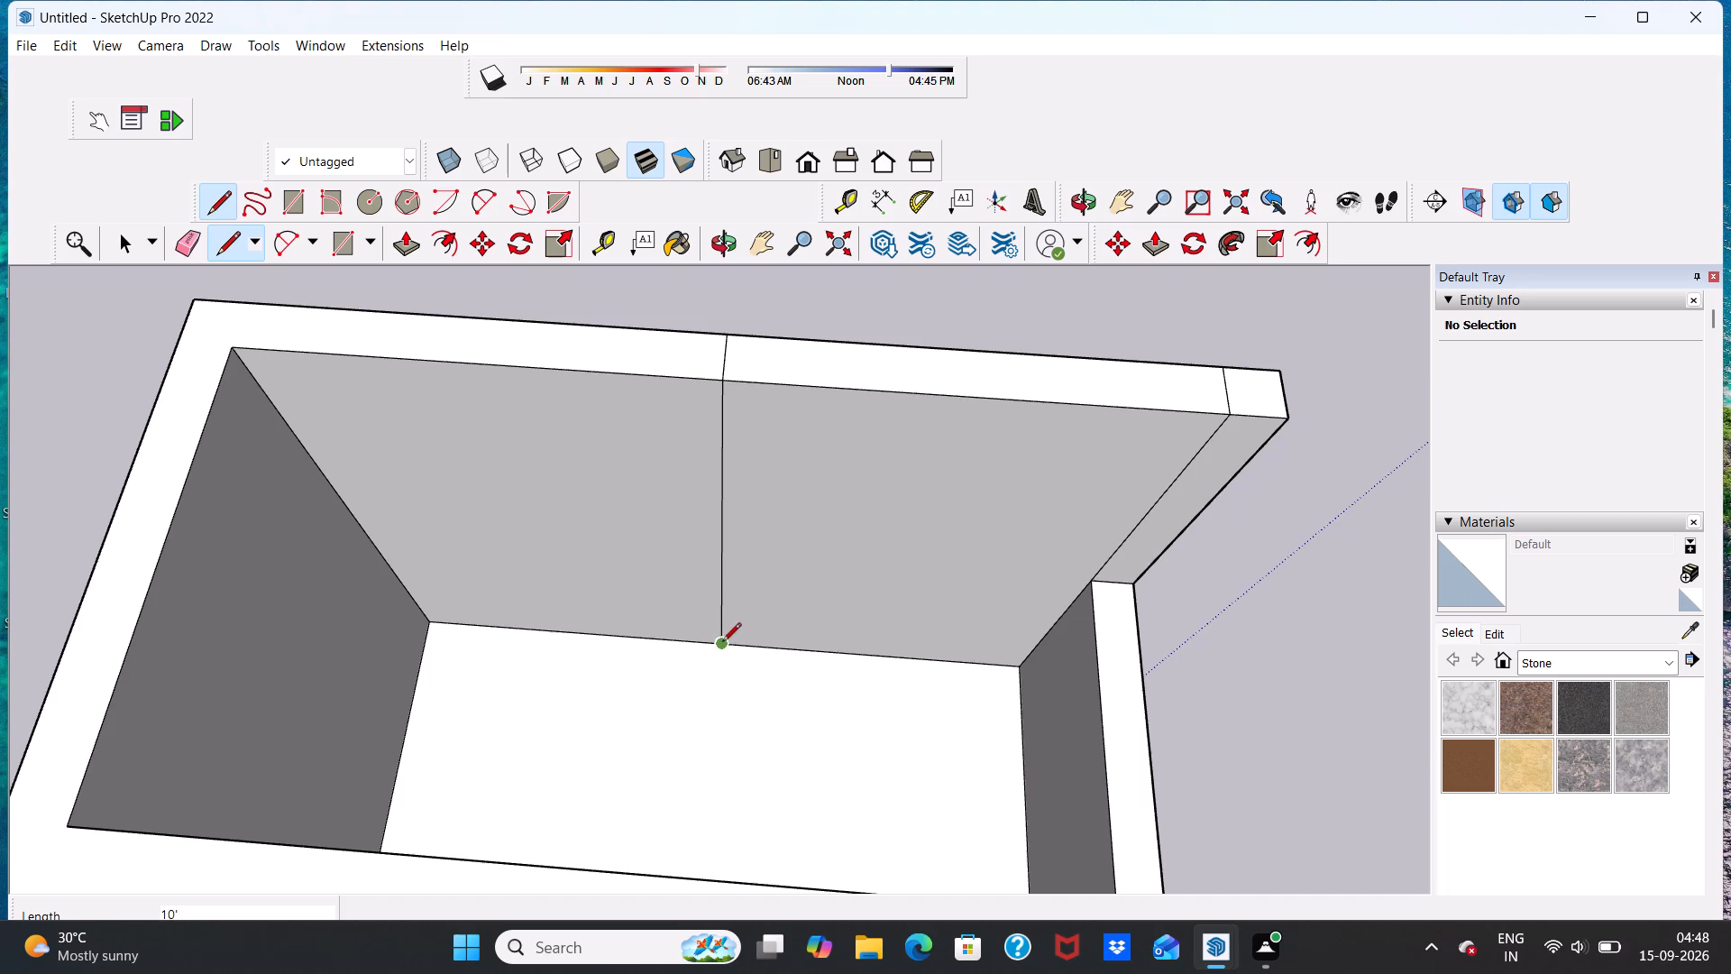
scroll(754, 596, down, 6)
middle_drag(747, 665, 759, 501)
scroll(758, 533, up, 11)
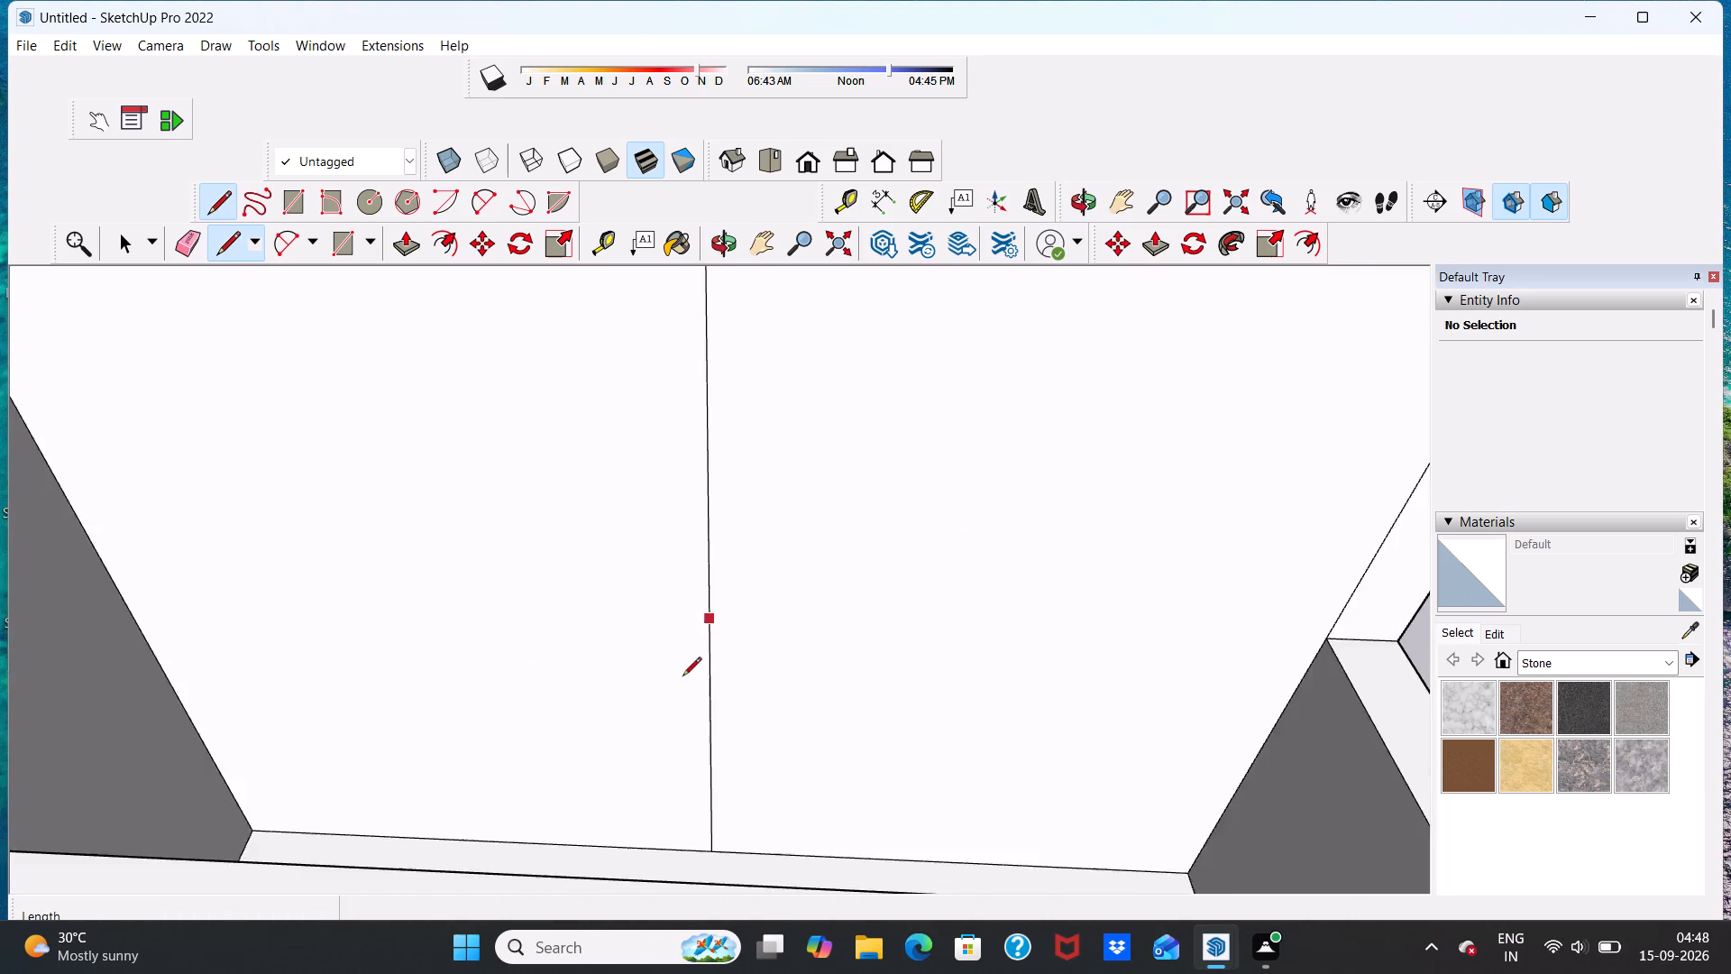
scroll(682, 677, up, 4)
scroll(754, 699, down, 19)
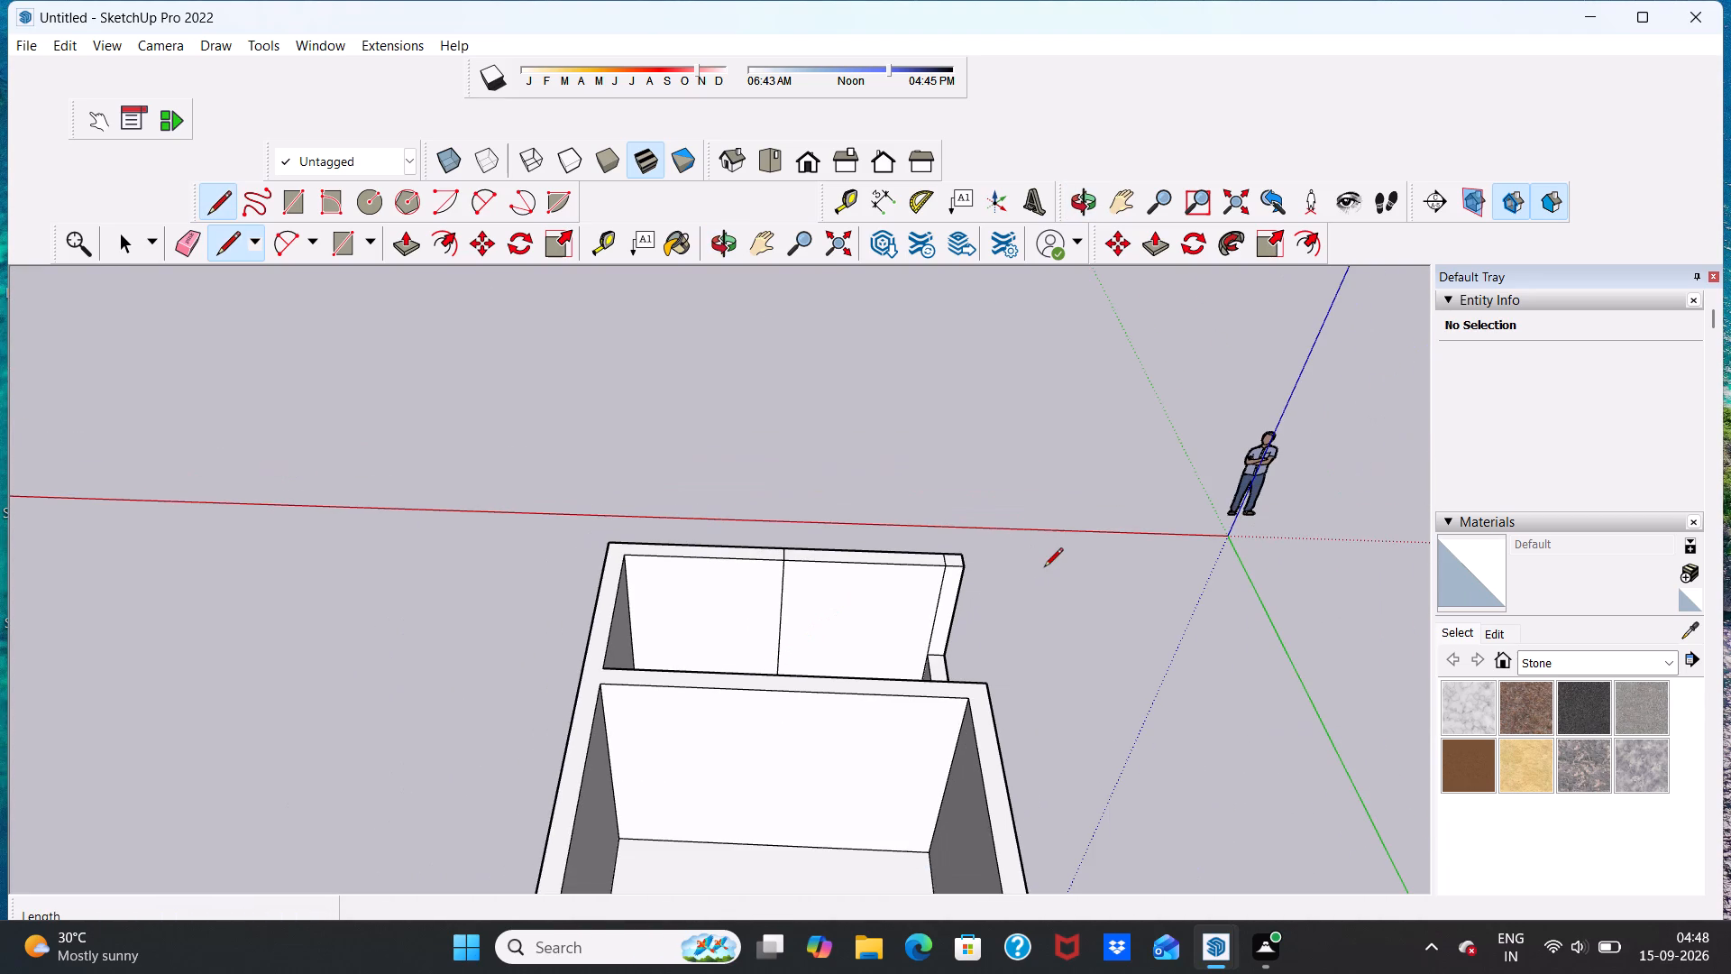
key(space)
Erase the front wall's outer and inner top edges between the 9" end strip and the midline to open that section.
middle_drag(1008, 584, 171, 499)
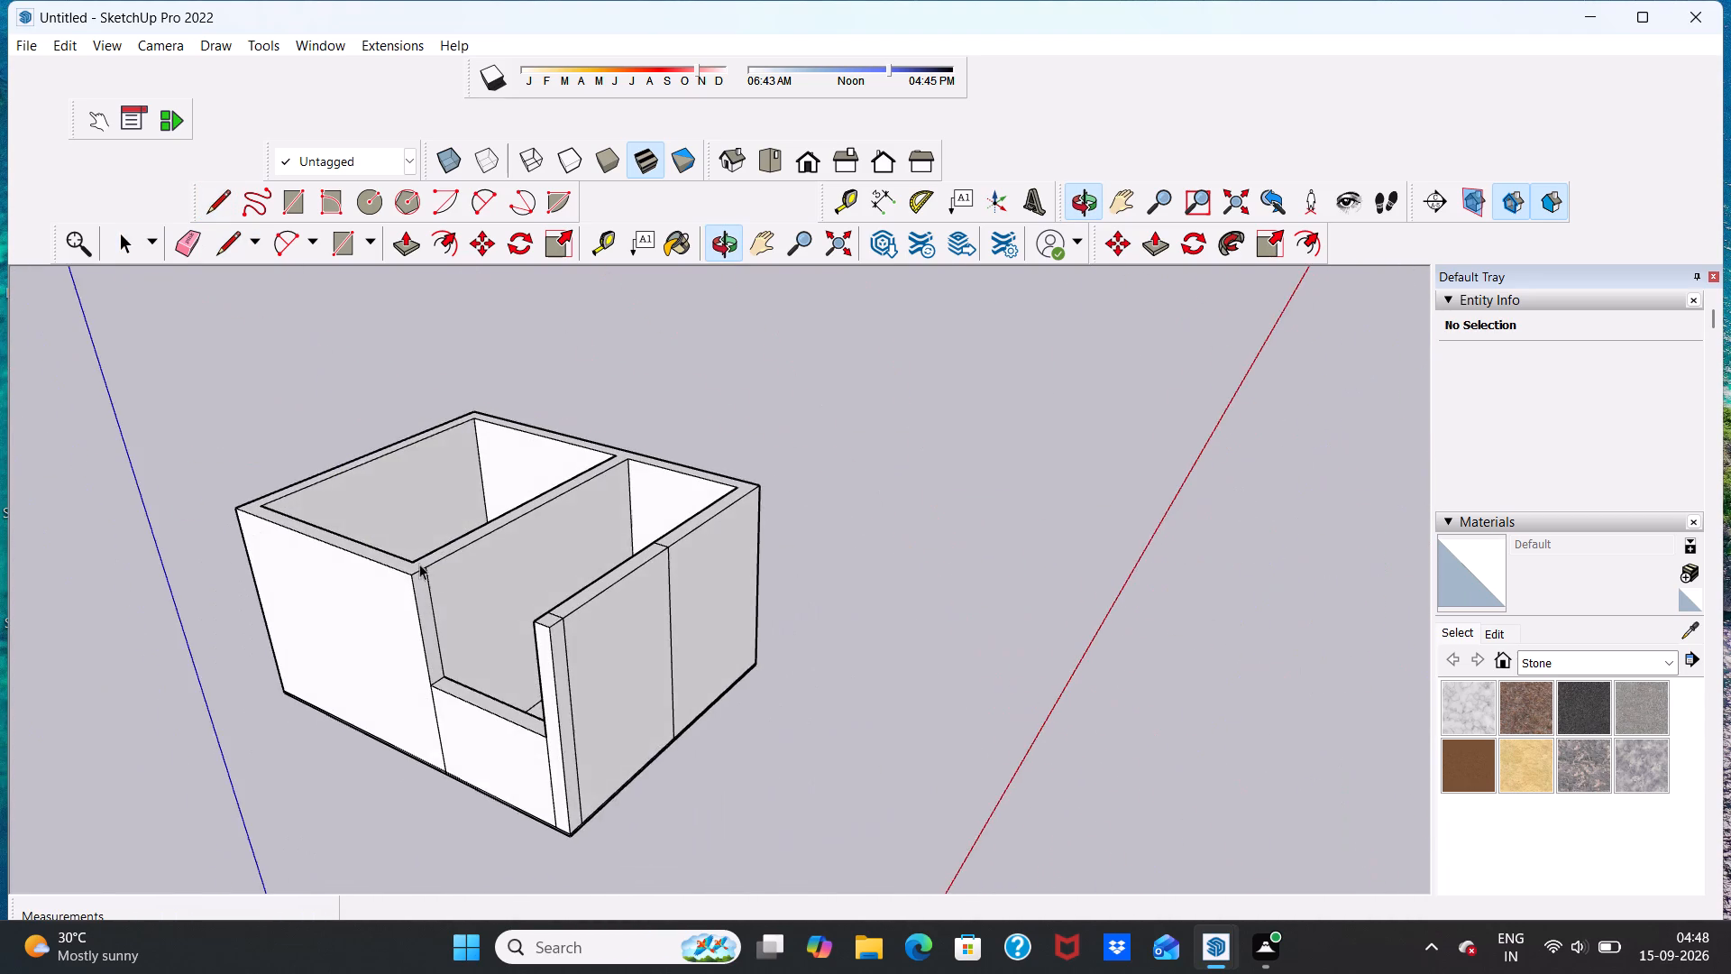
middle_drag(504, 600, 61, 588)
middle_drag(463, 530, 575, 639)
scroll(581, 630, up, 3)
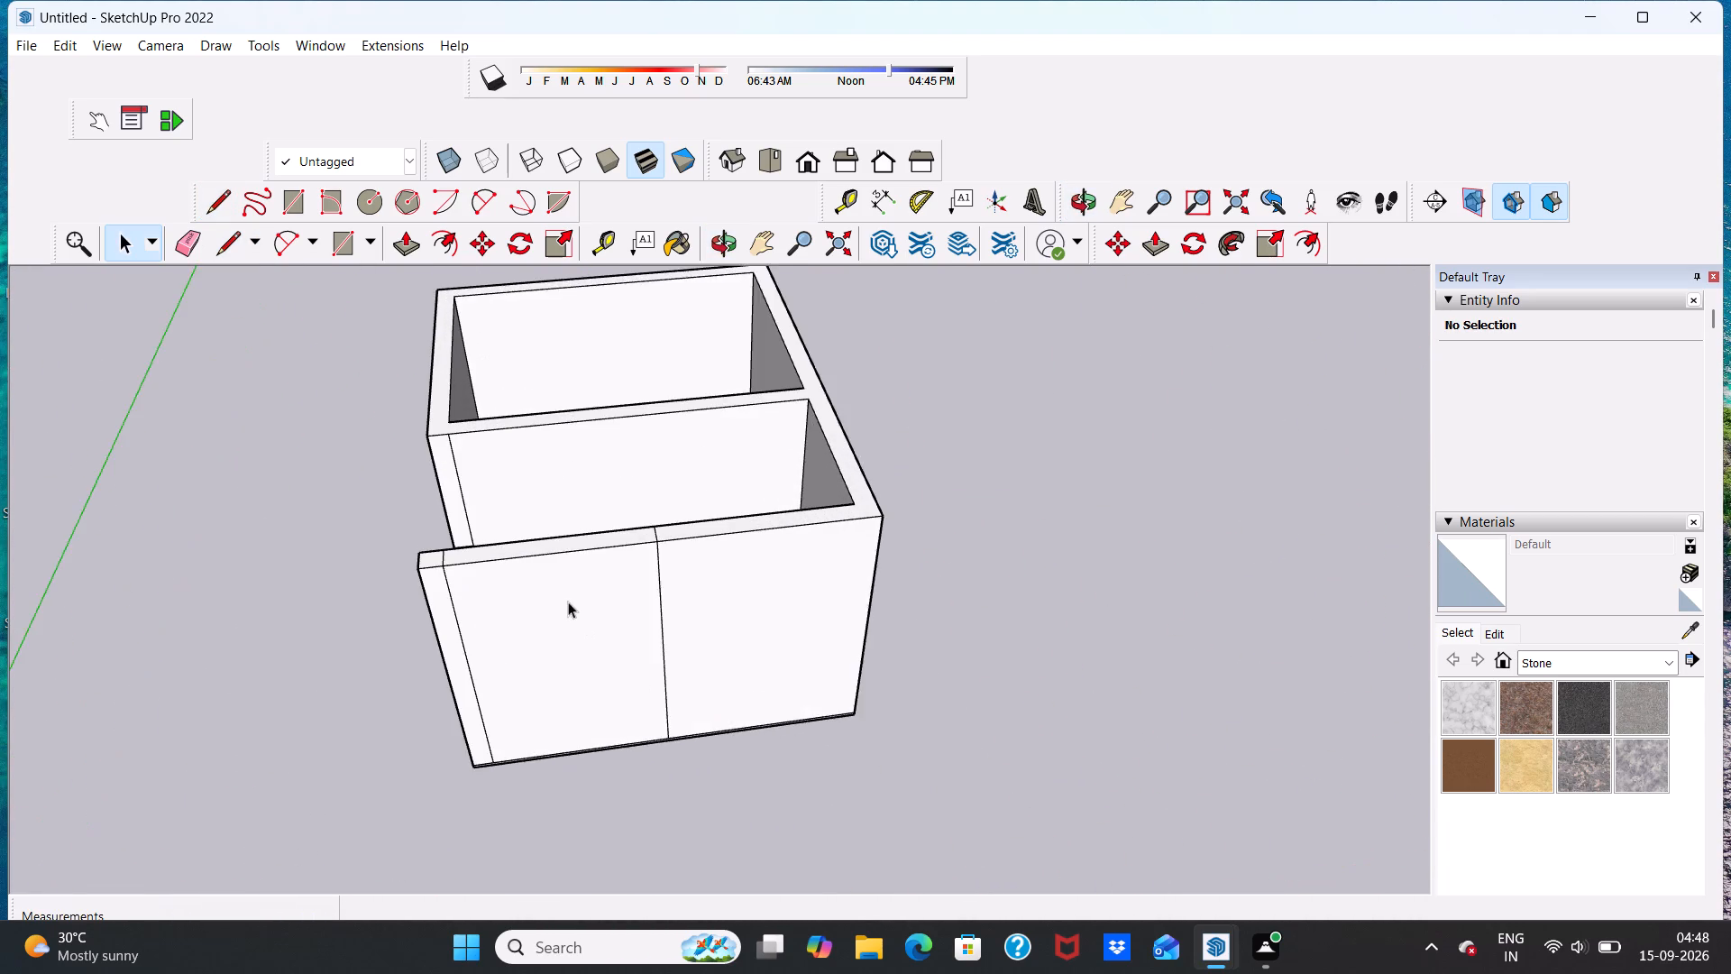
scroll(568, 602, up, 2)
click(189, 233)
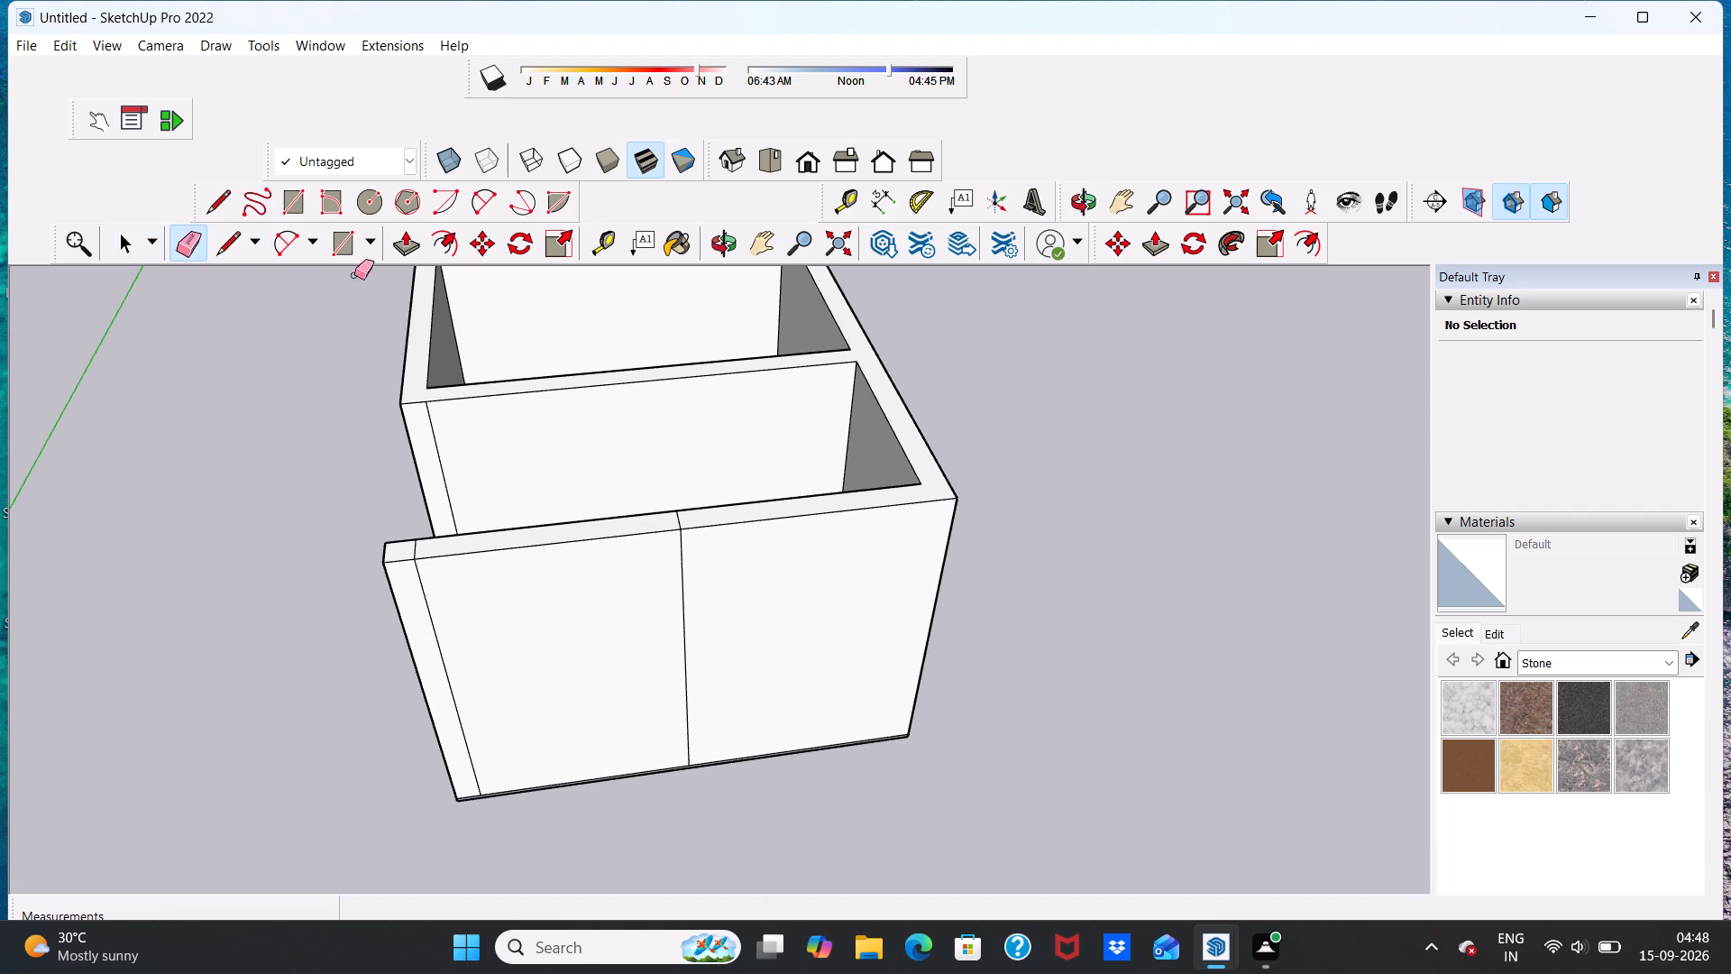
scroll(523, 409, up, 7)
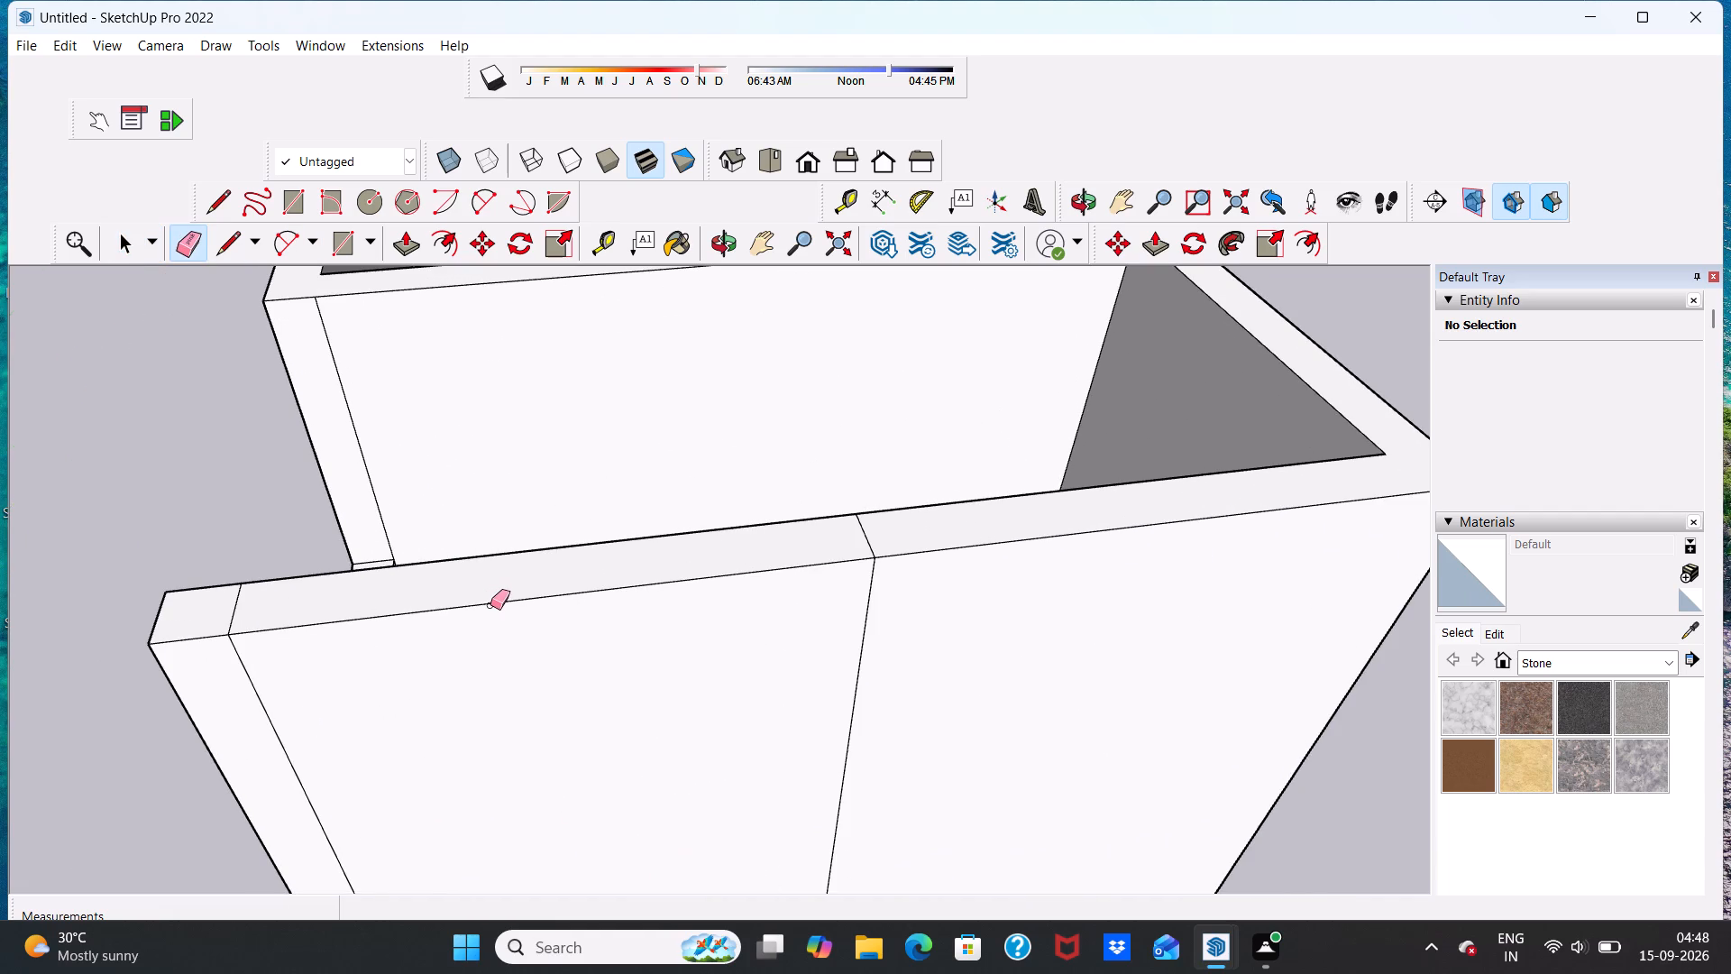
click(490, 602)
scroll(528, 623, down, 5)
scroll(563, 582, up, 2)
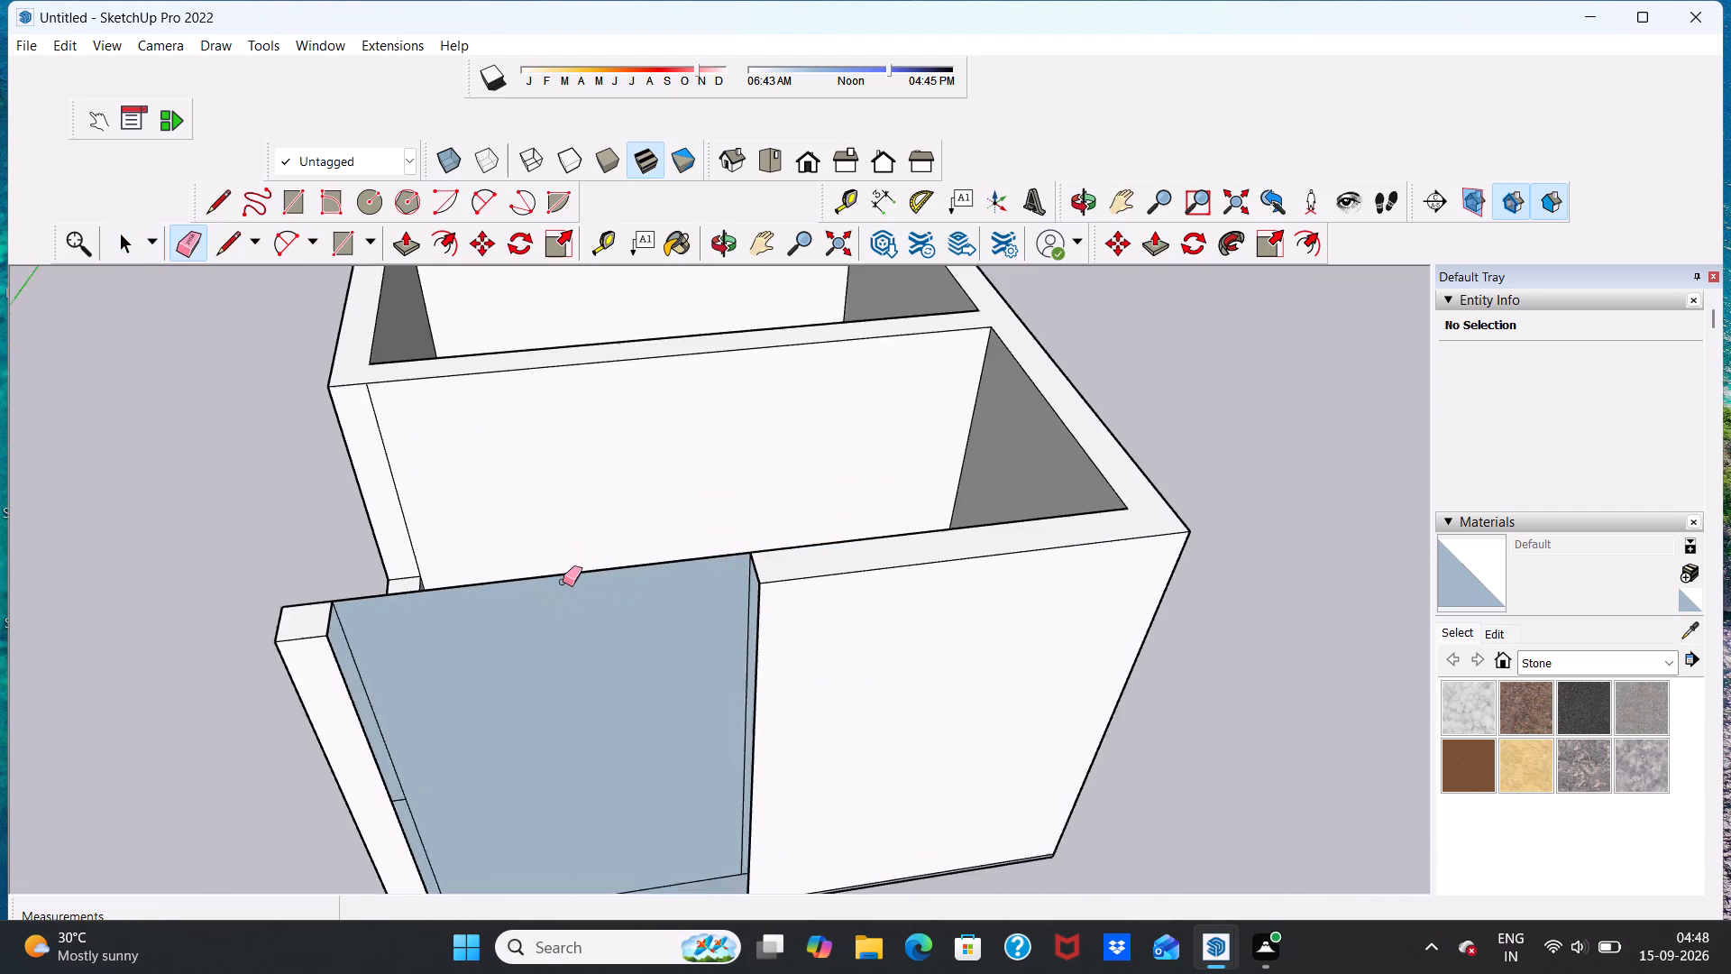
scroll(563, 582, up, 3)
click(557, 571)
Draw lines across the wall thickness at the opening's base, along the foot of the end post and of the remaining wall.
scroll(579, 592, down, 10)
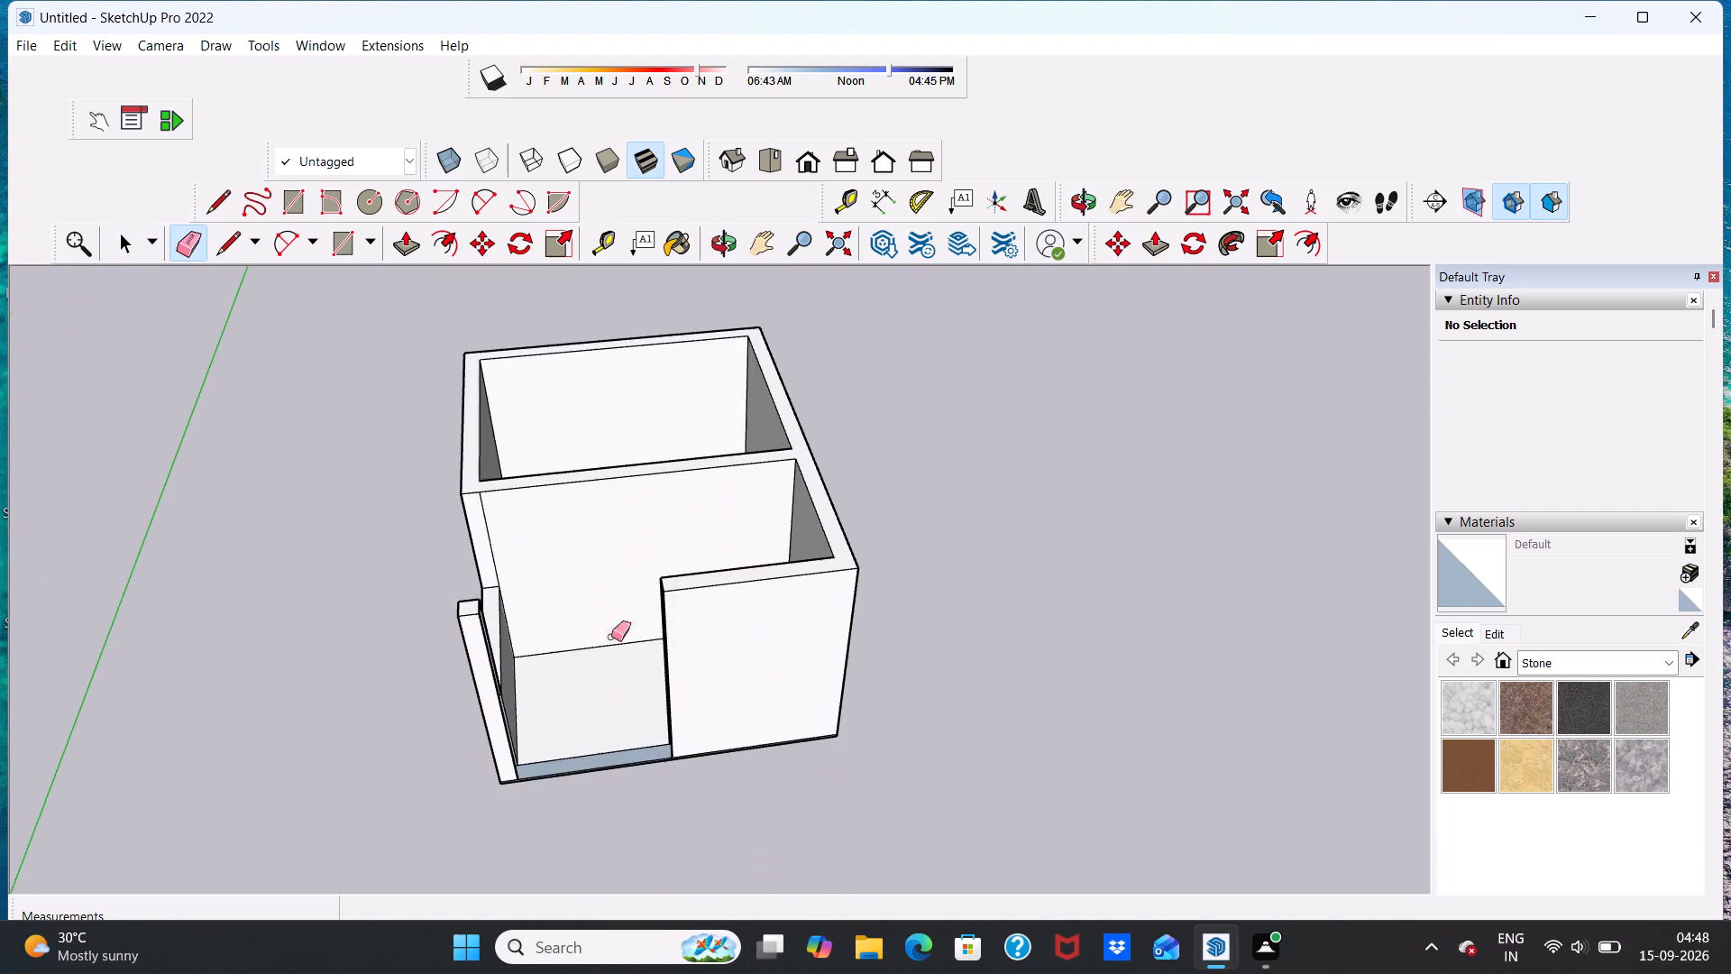
scroll(621, 726, up, 6)
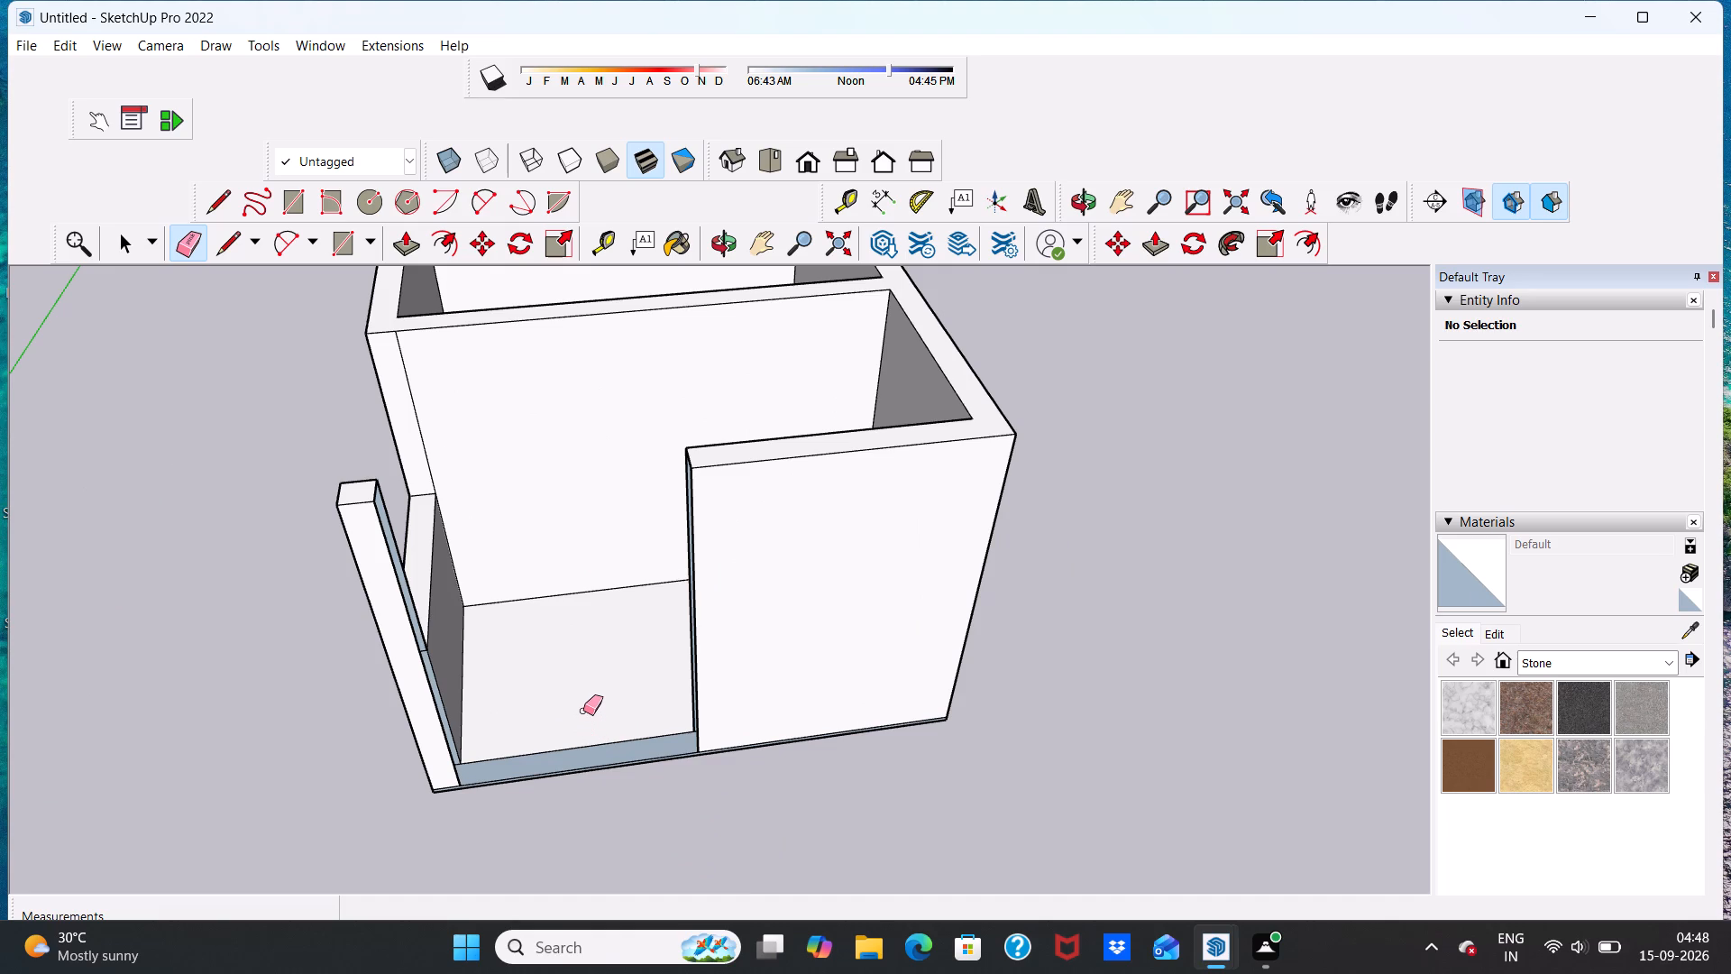
scroll(543, 672, up, 3)
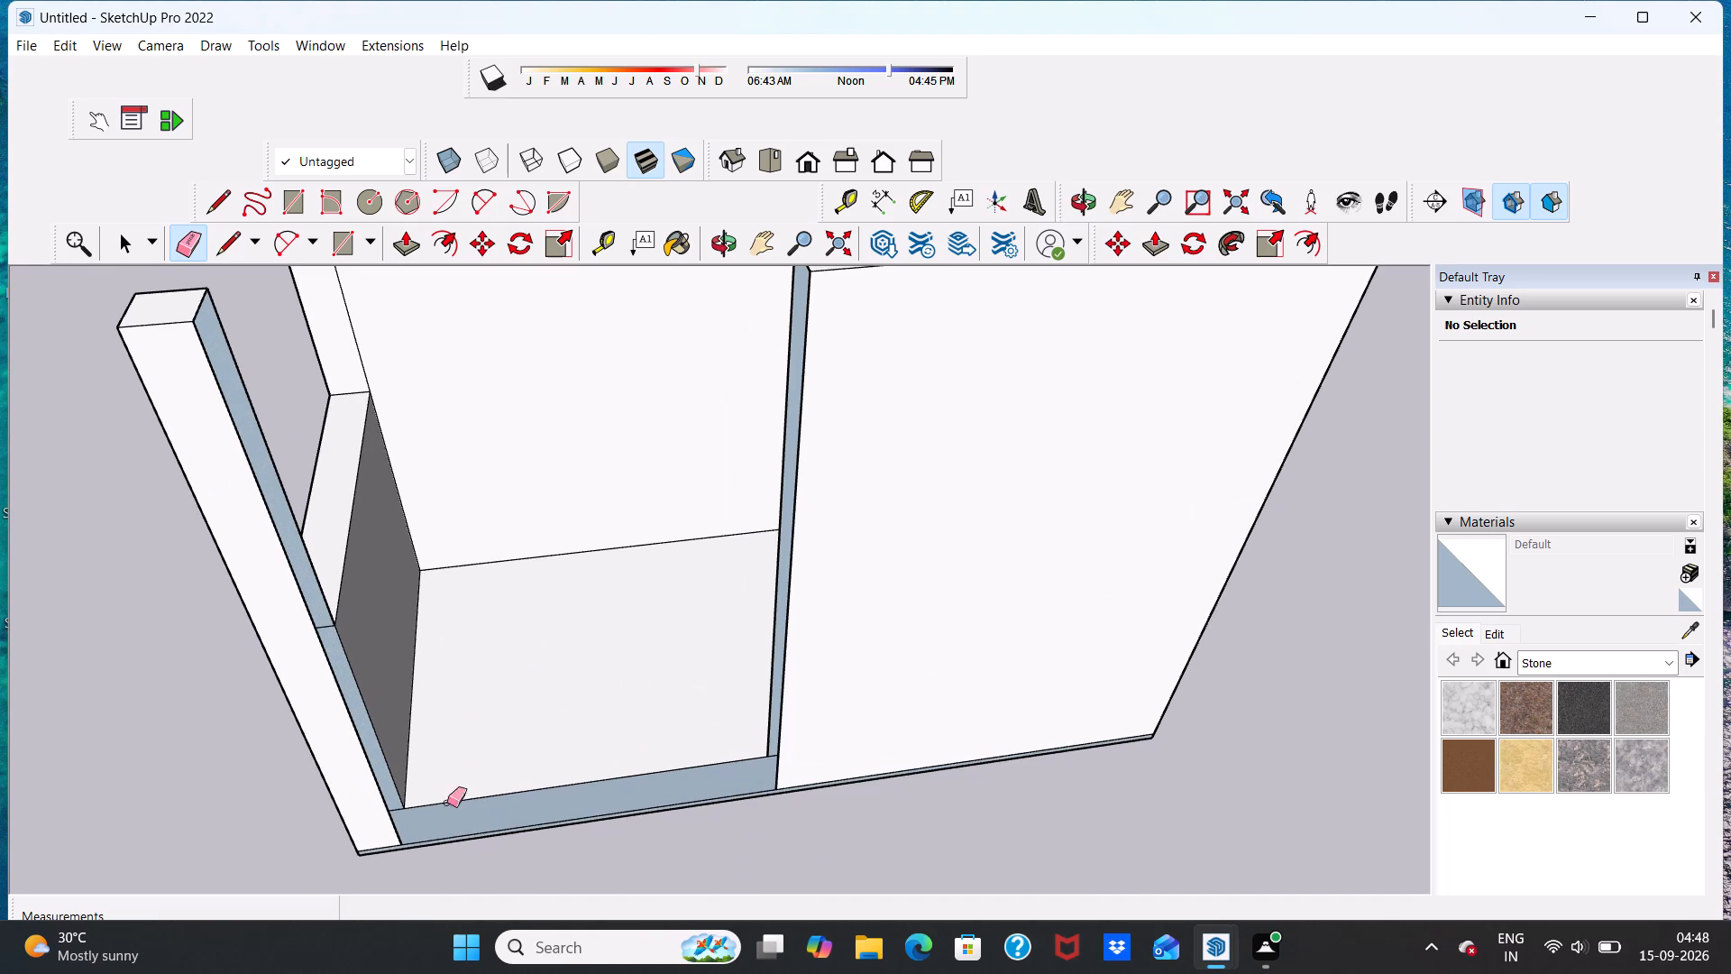
click(222, 252)
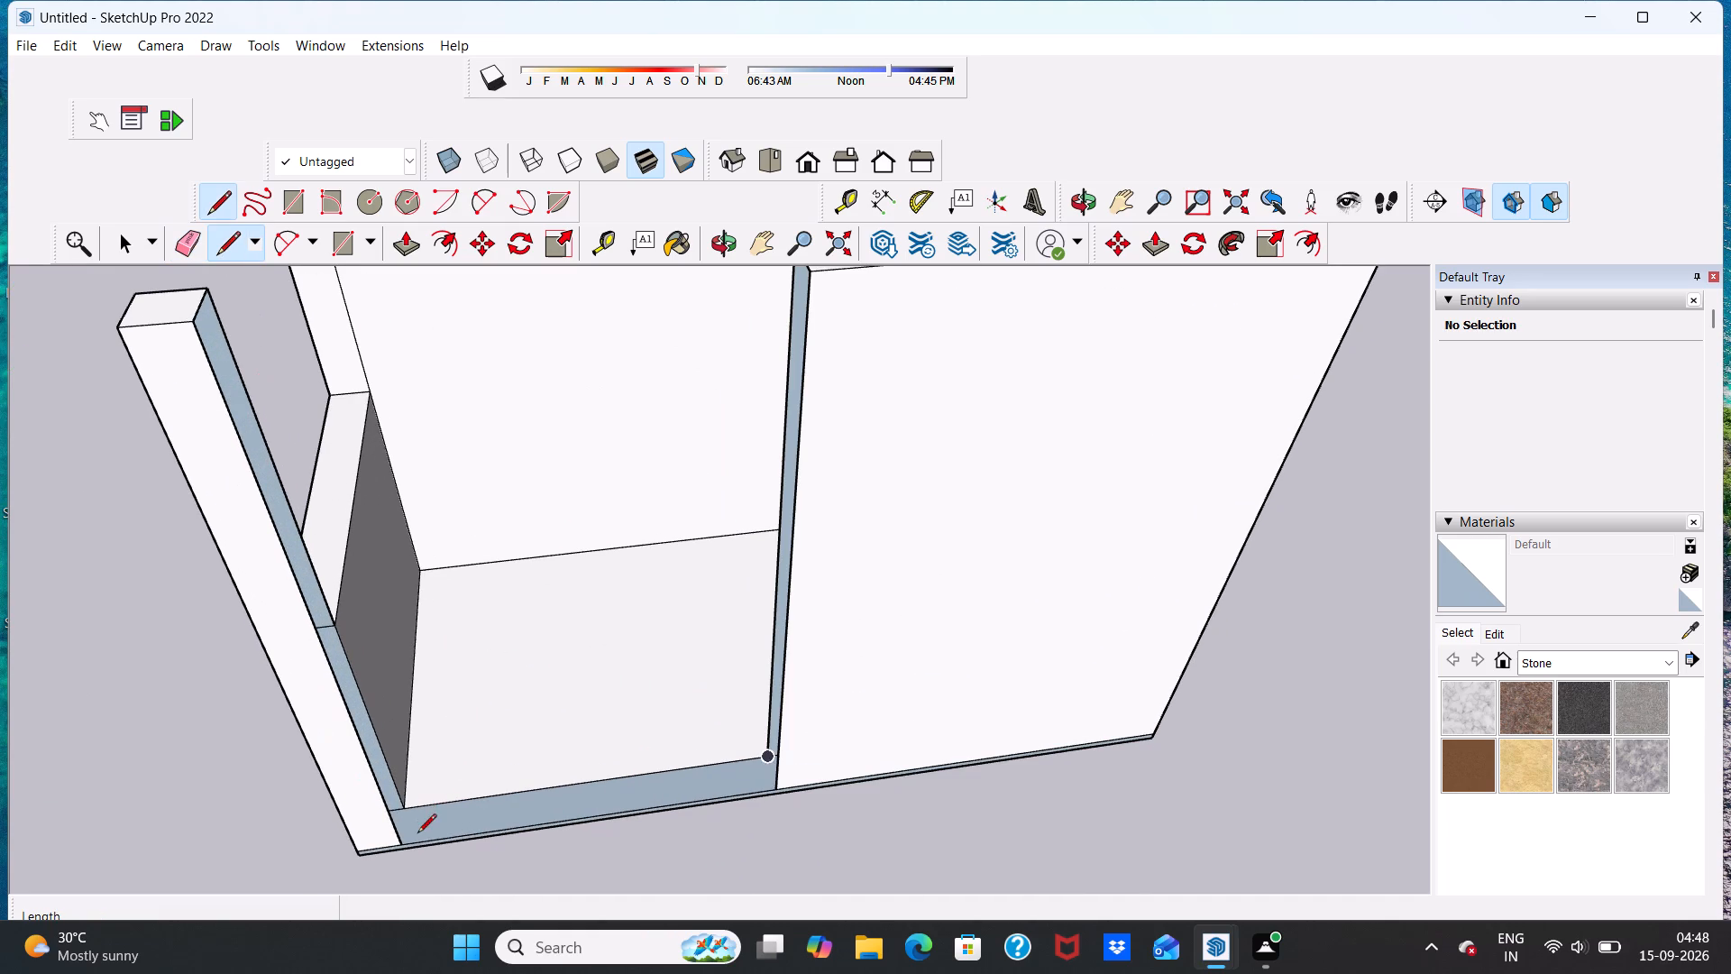
click(408, 846)
click(407, 812)
scroll(527, 791, down, 5)
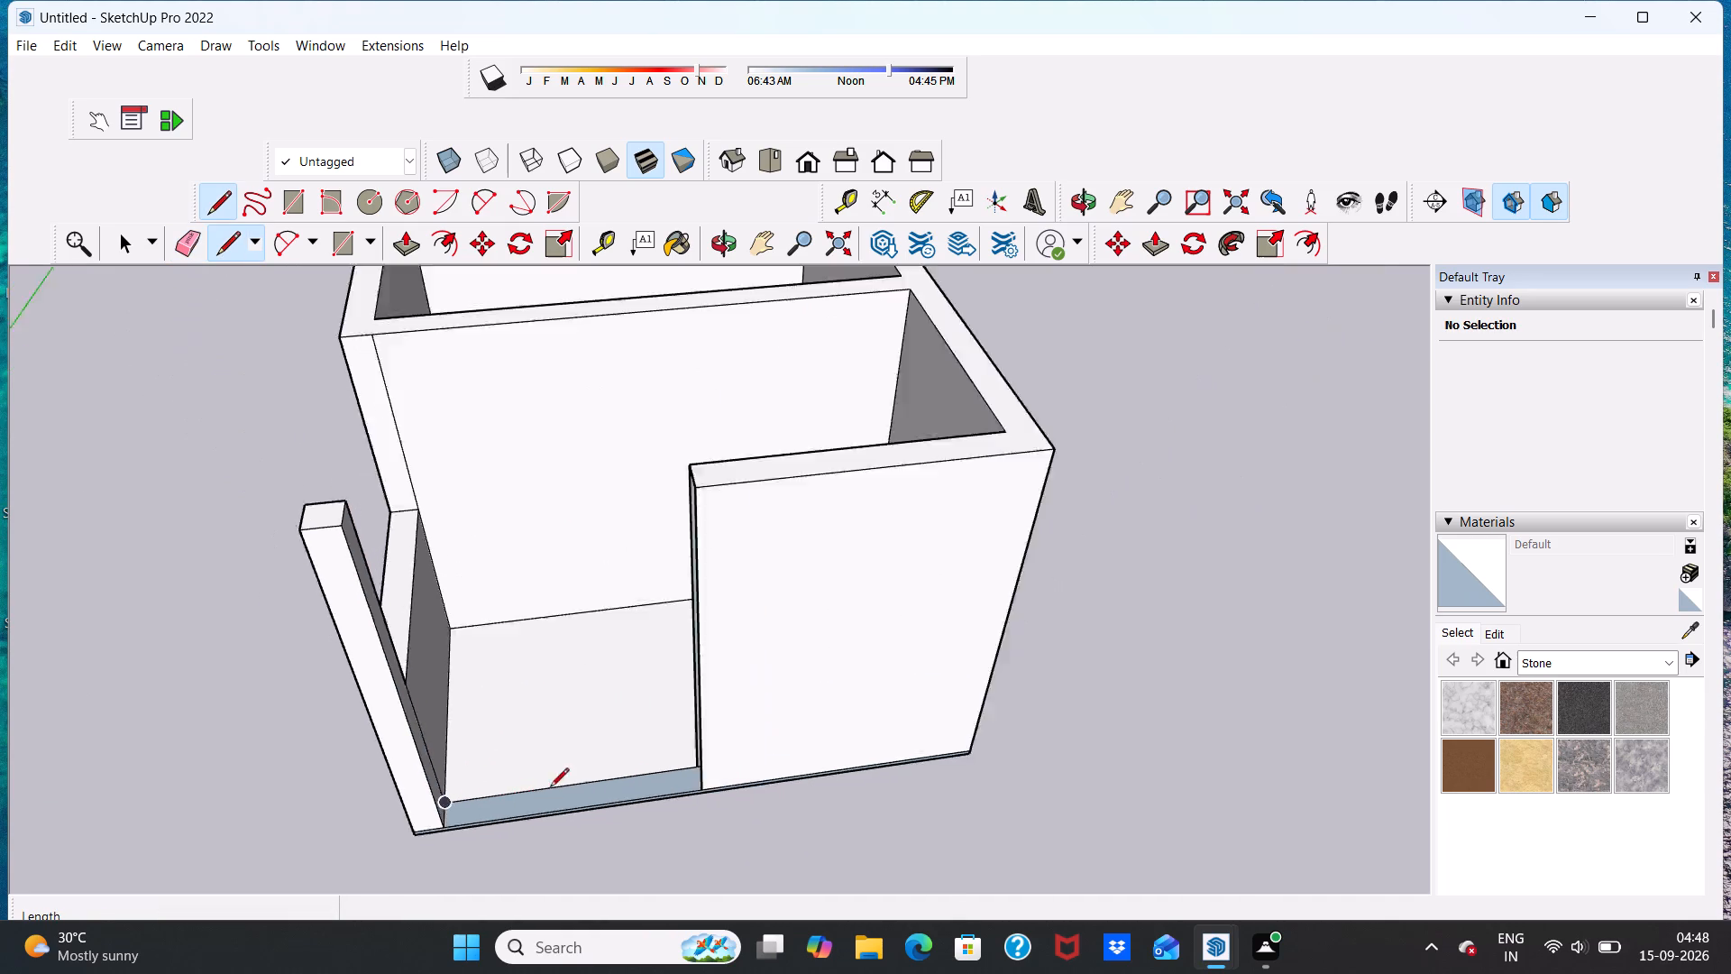
scroll(550, 788, down, 2)
middle_drag(583, 777, 719, 786)
scroll(729, 772, up, 11)
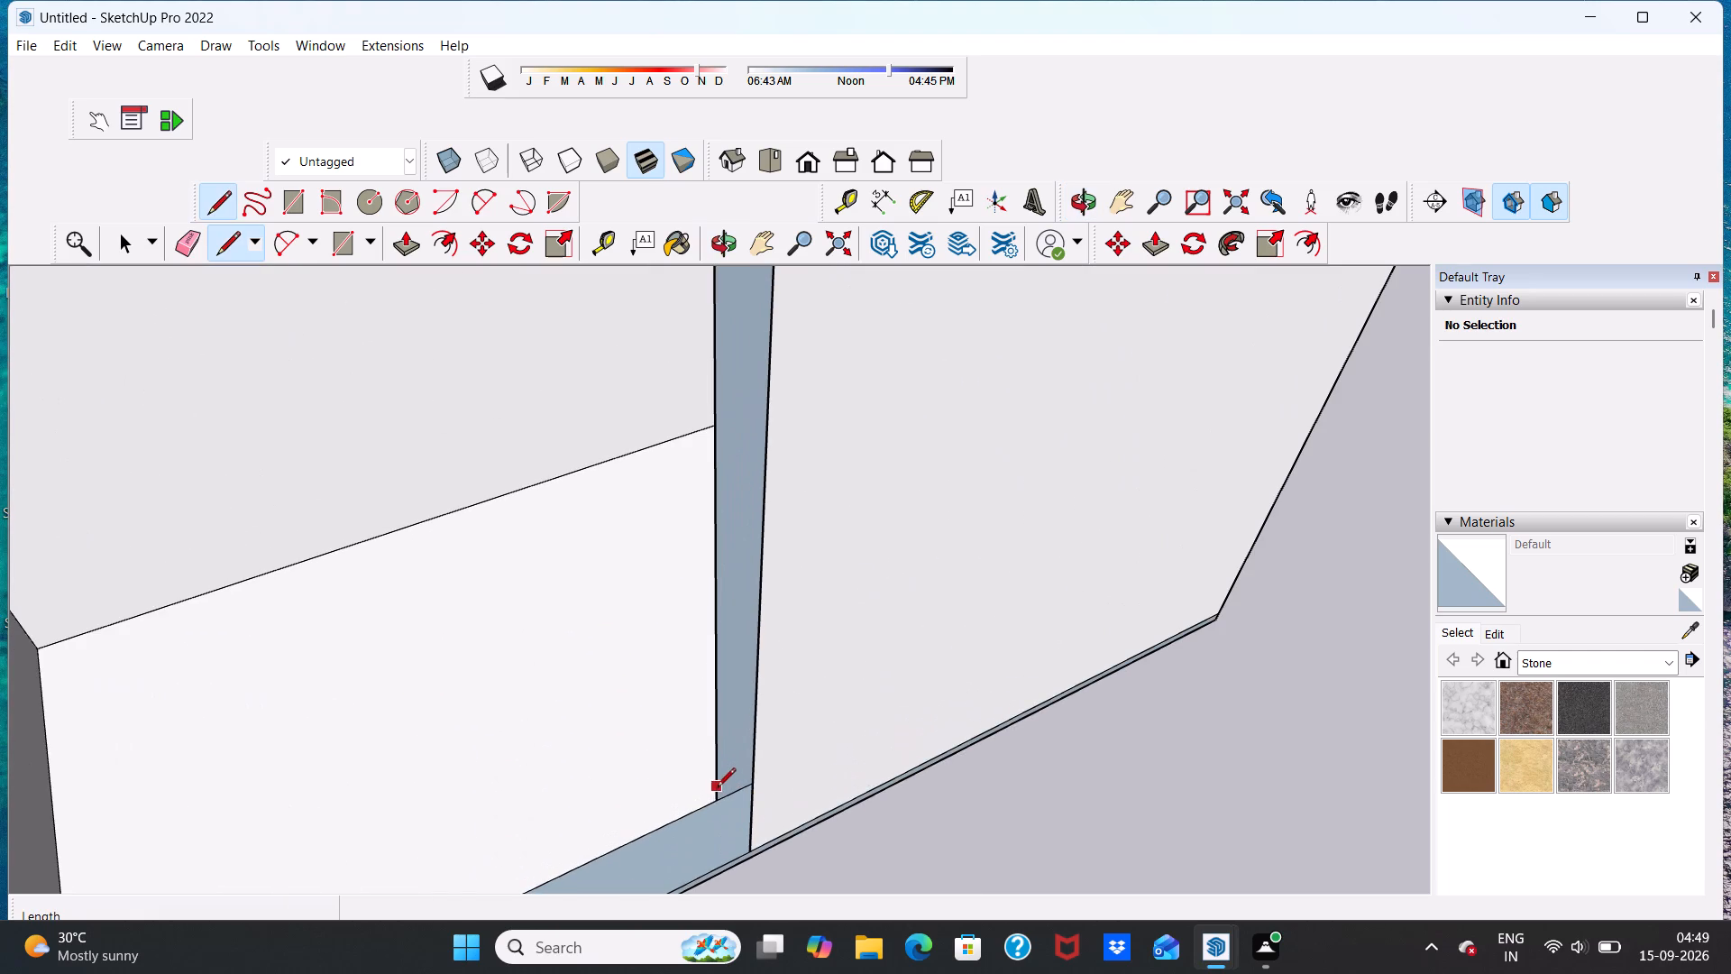
click(717, 797)
click(755, 850)
scroll(751, 809, down, 12)
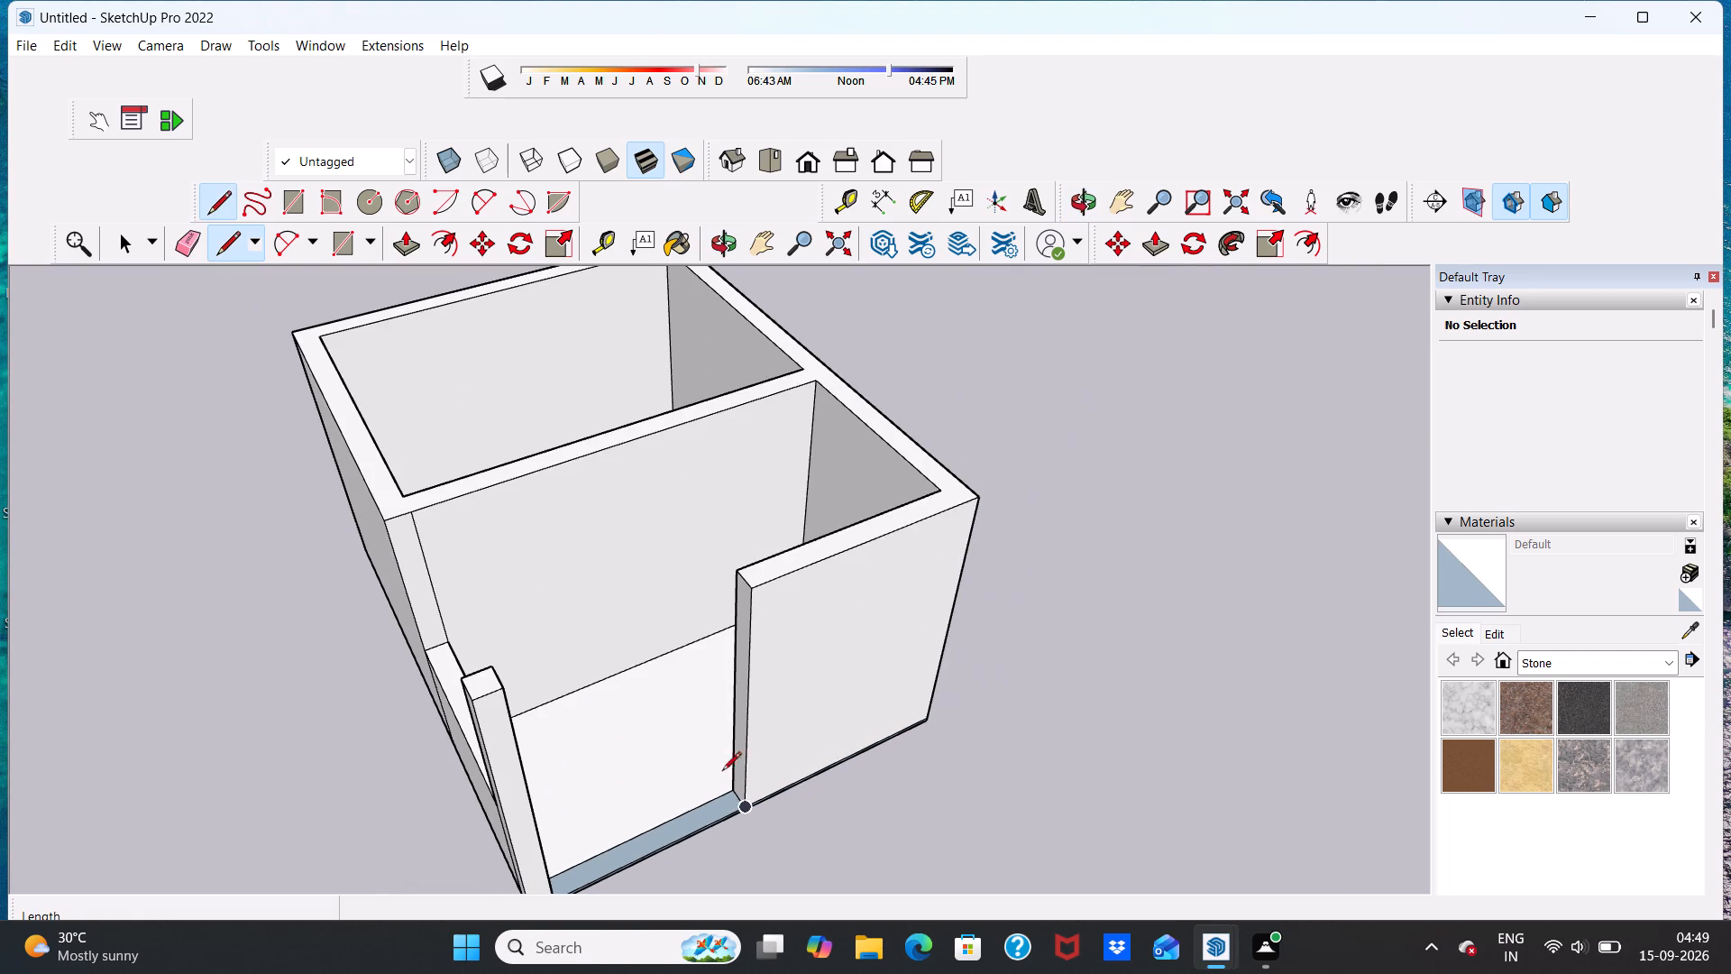
Draw a 1 1/2" line down the base strip's front edge from the end post's inner outside corner at the opening.
middle_drag(685, 825, 577, 582)
scroll(560, 596, down, 5)
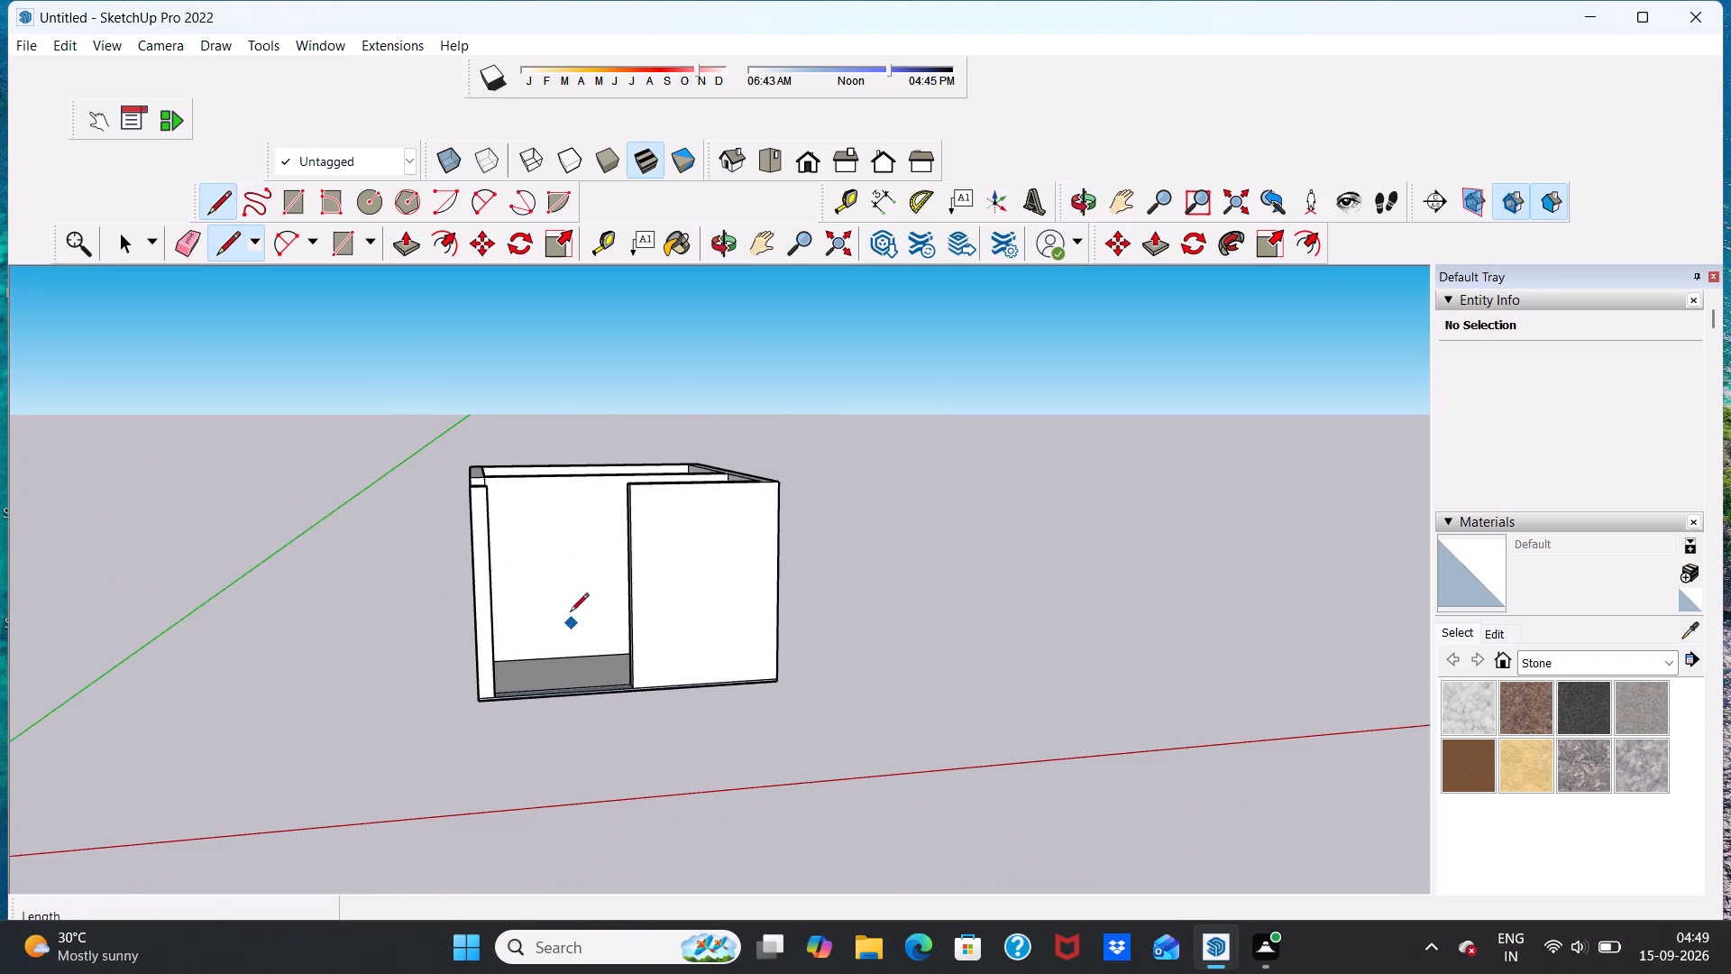
scroll(562, 600, up, 6)
scroll(540, 785, up, 4)
middle_drag(536, 794, 437, 937)
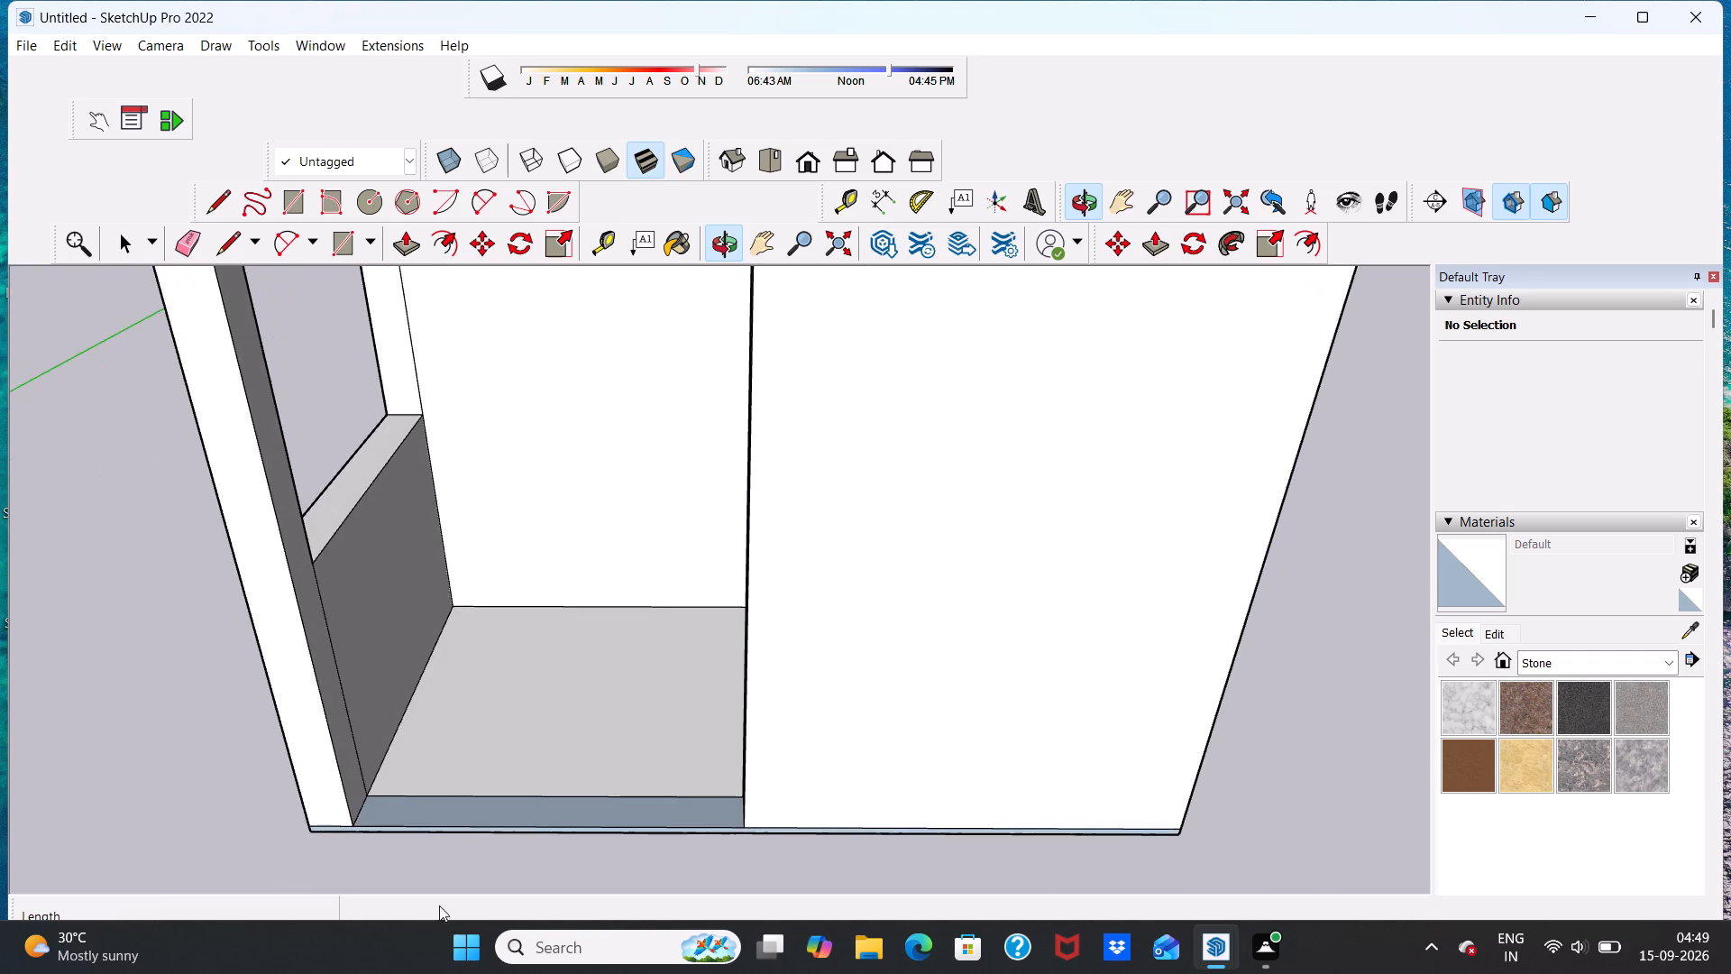
scroll(453, 812, up, 9)
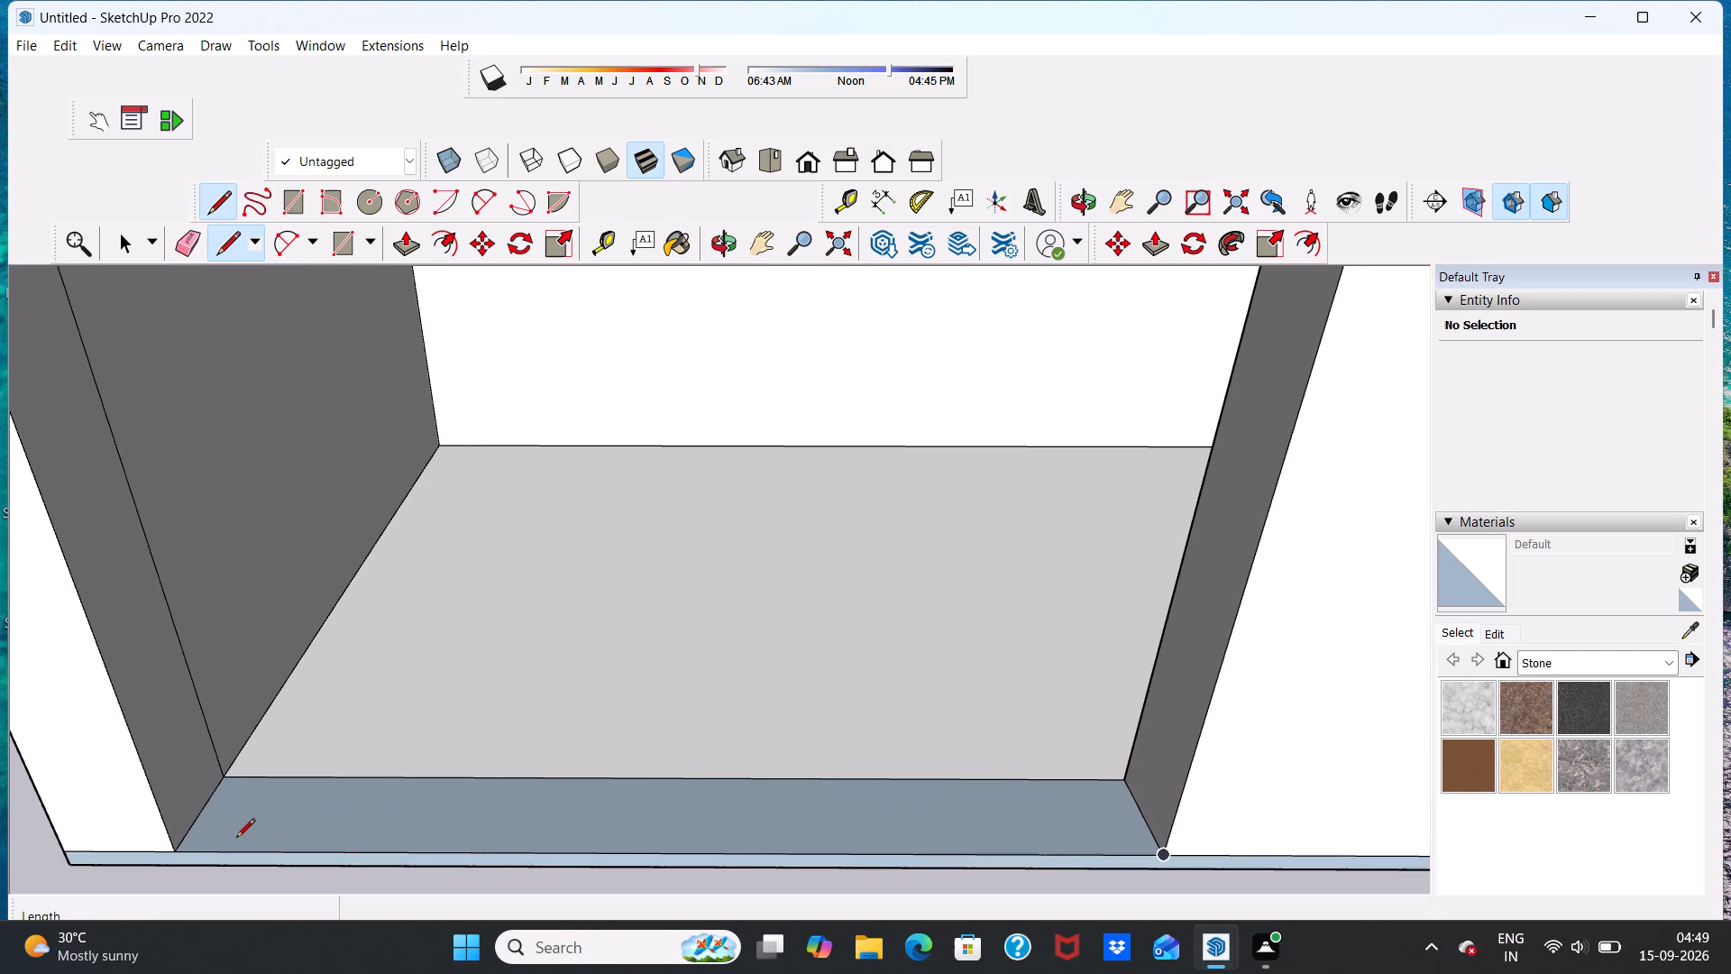
scroll(234, 841, up, 4)
scroll(316, 804, down, 6)
scroll(184, 844, up, 8)
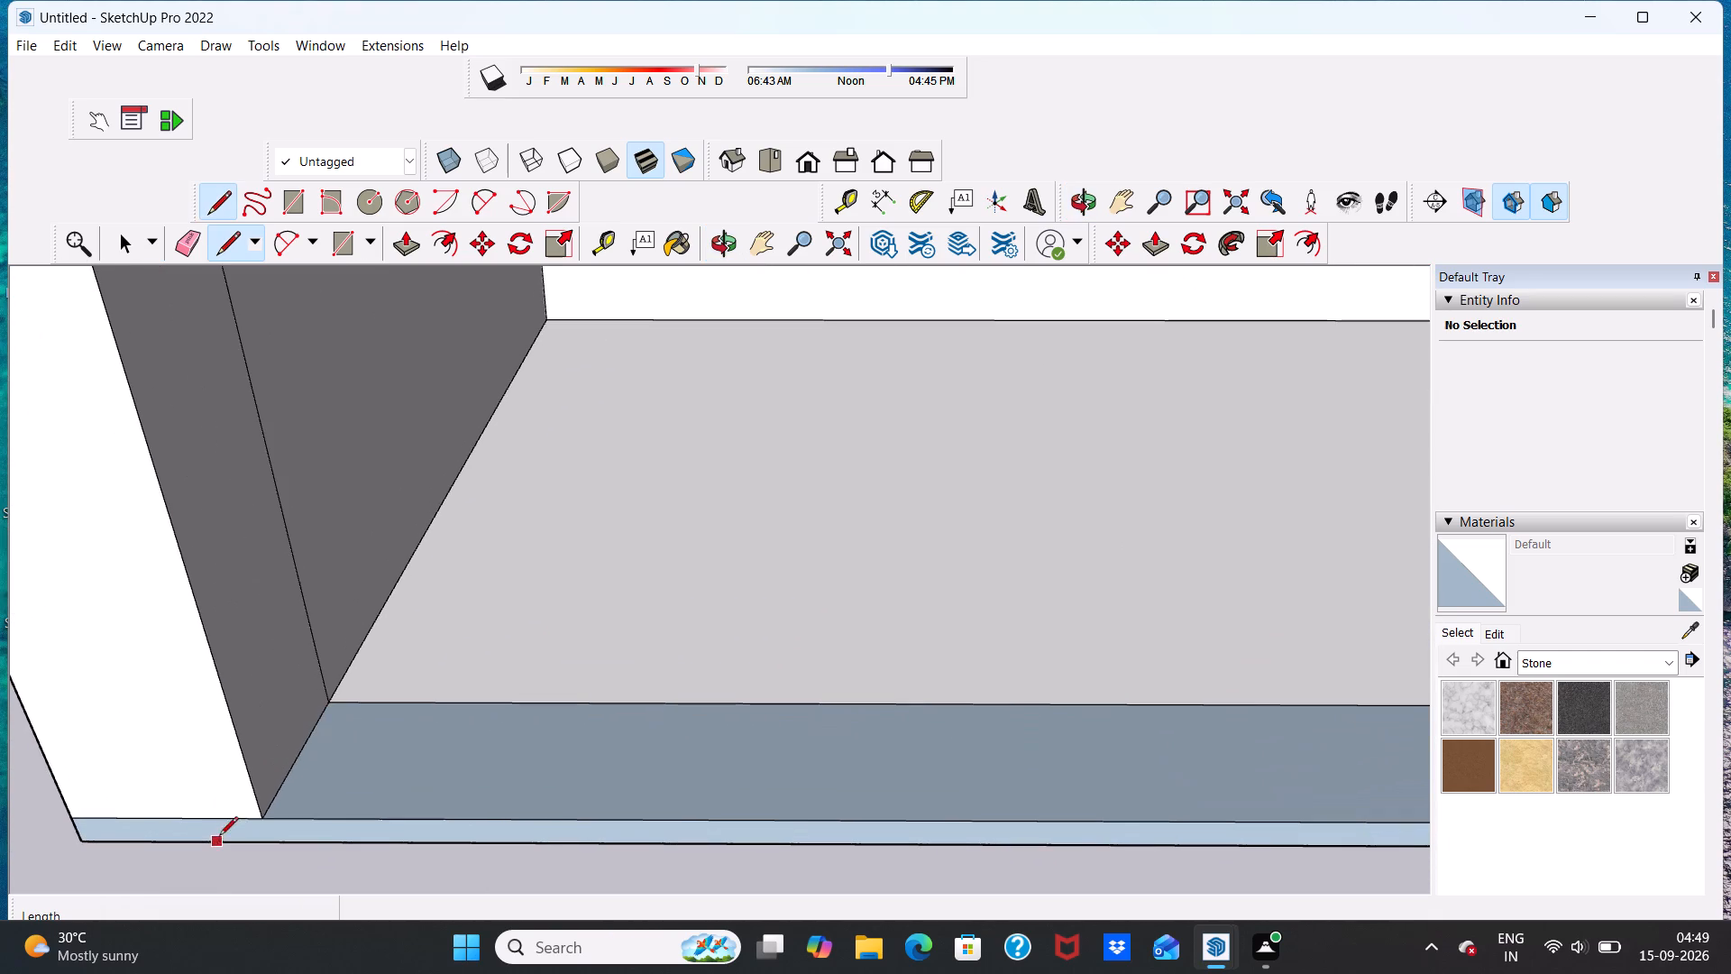
click(258, 824)
click(264, 846)
Undo the last short line drawn on the base strip's front edge at the end post.
scroll(320, 822, up, 1)
scroll(327, 817, down, 9)
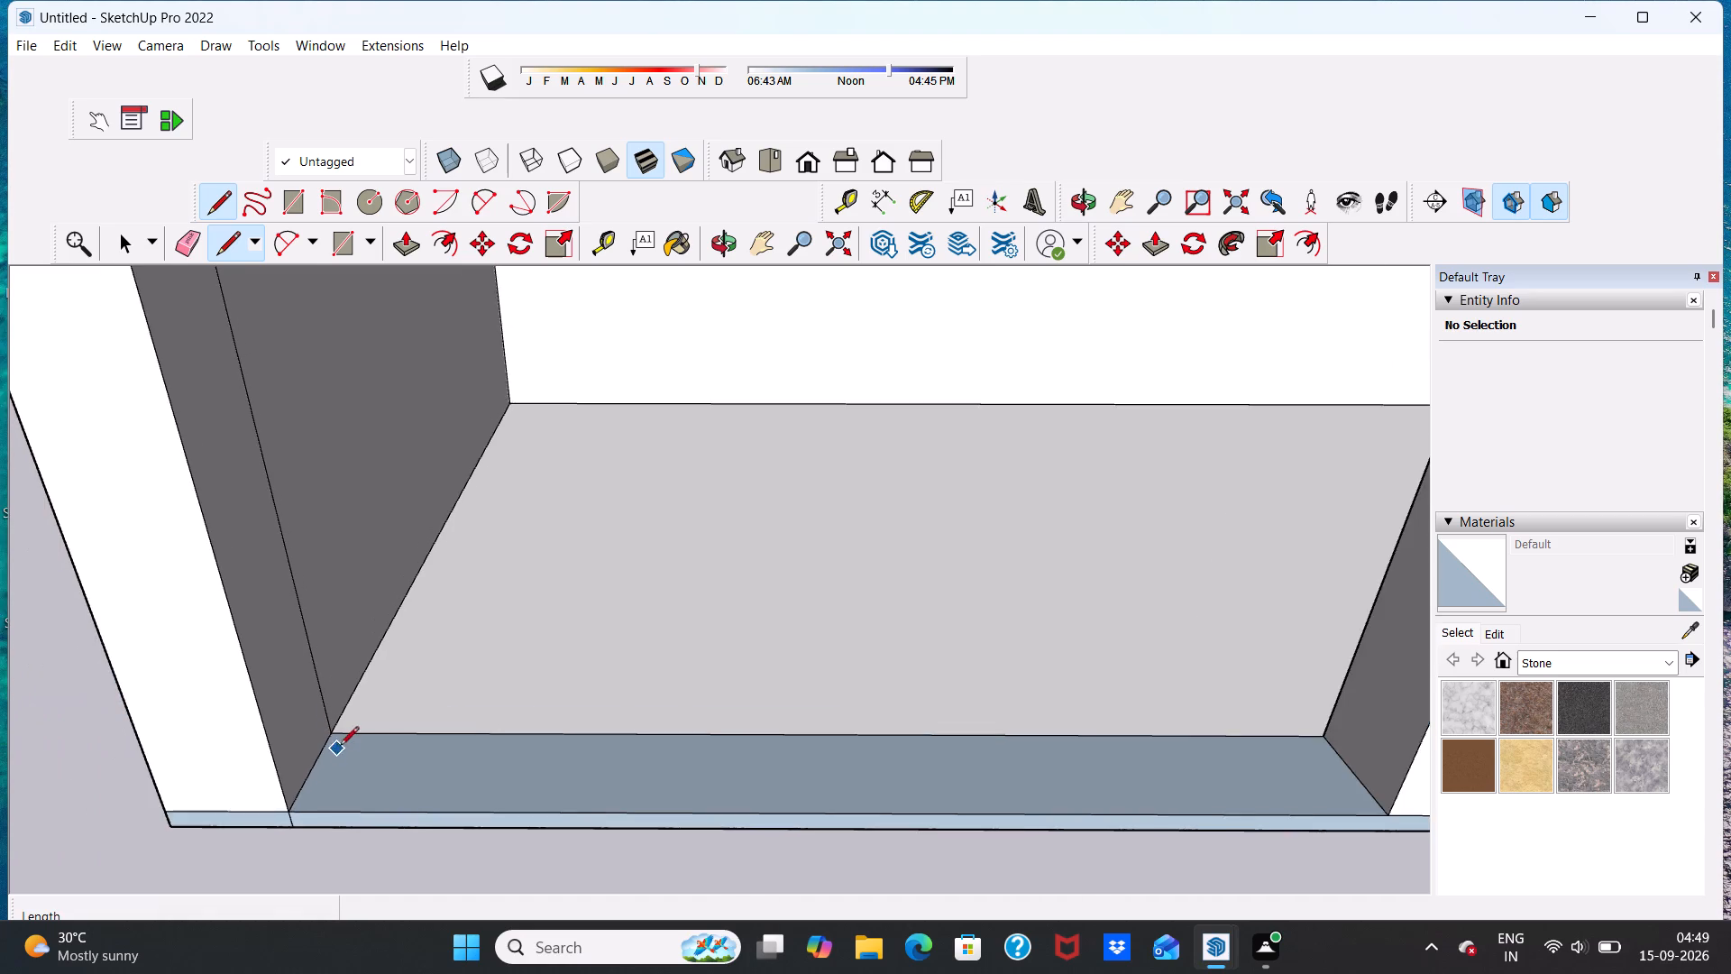
scroll(340, 747, down, 4)
scroll(883, 768, up, 4)
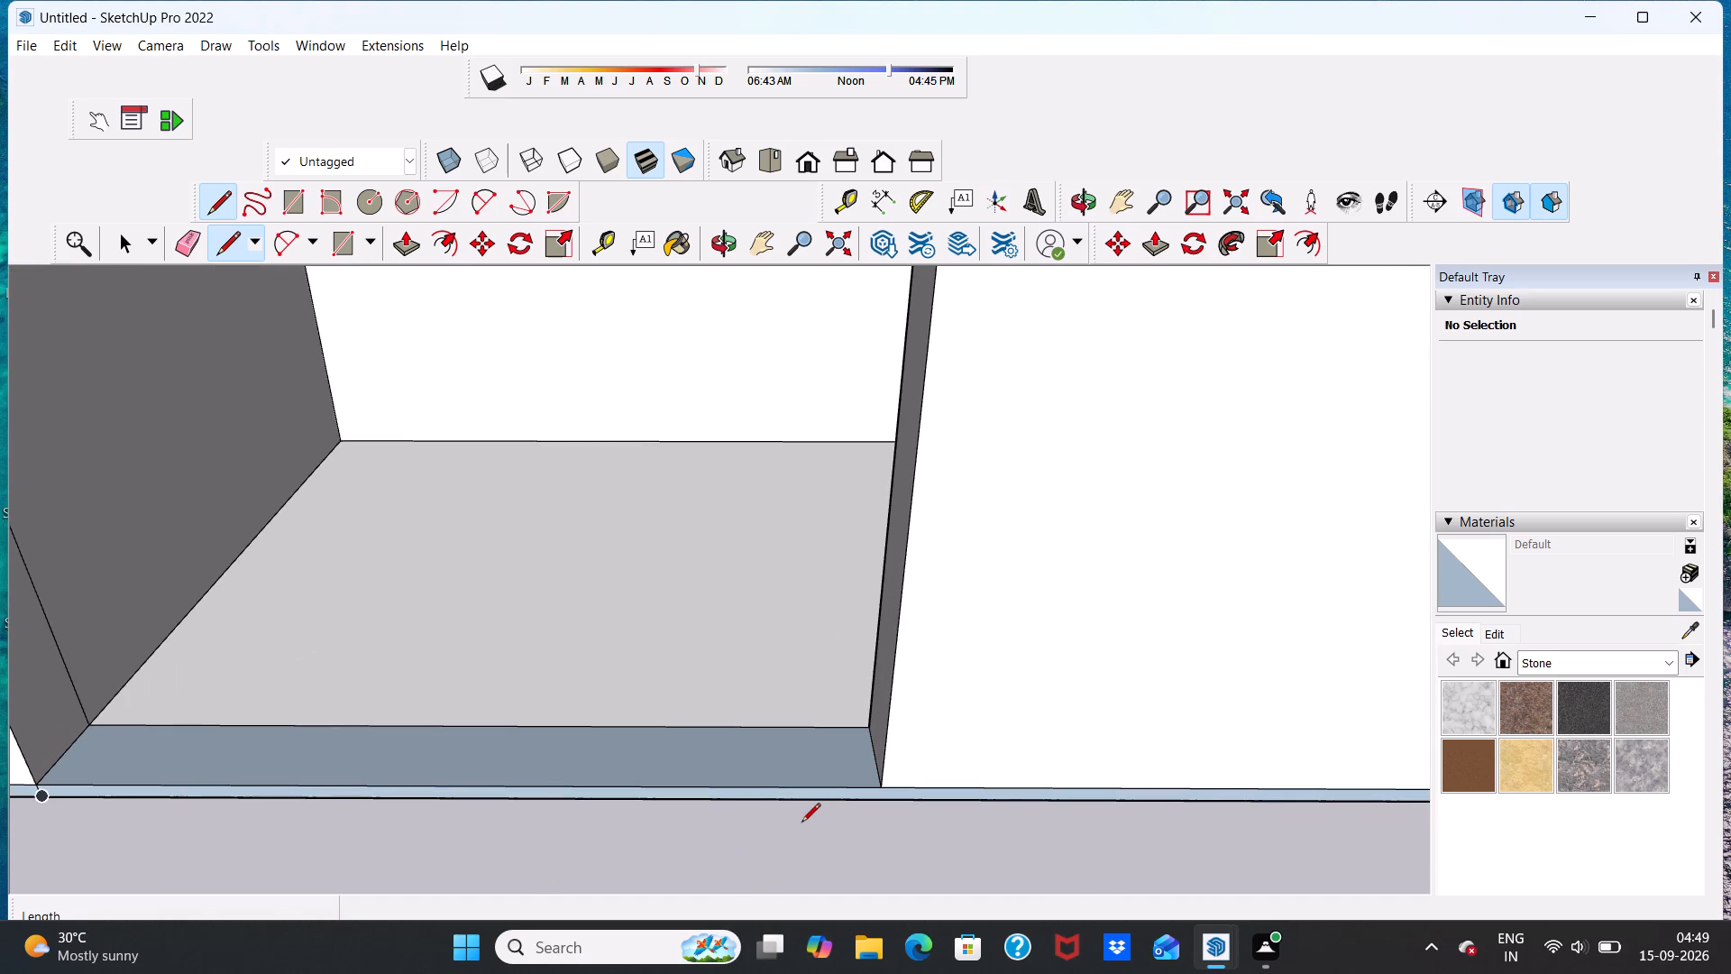
key(space)
key(ctrl+z)
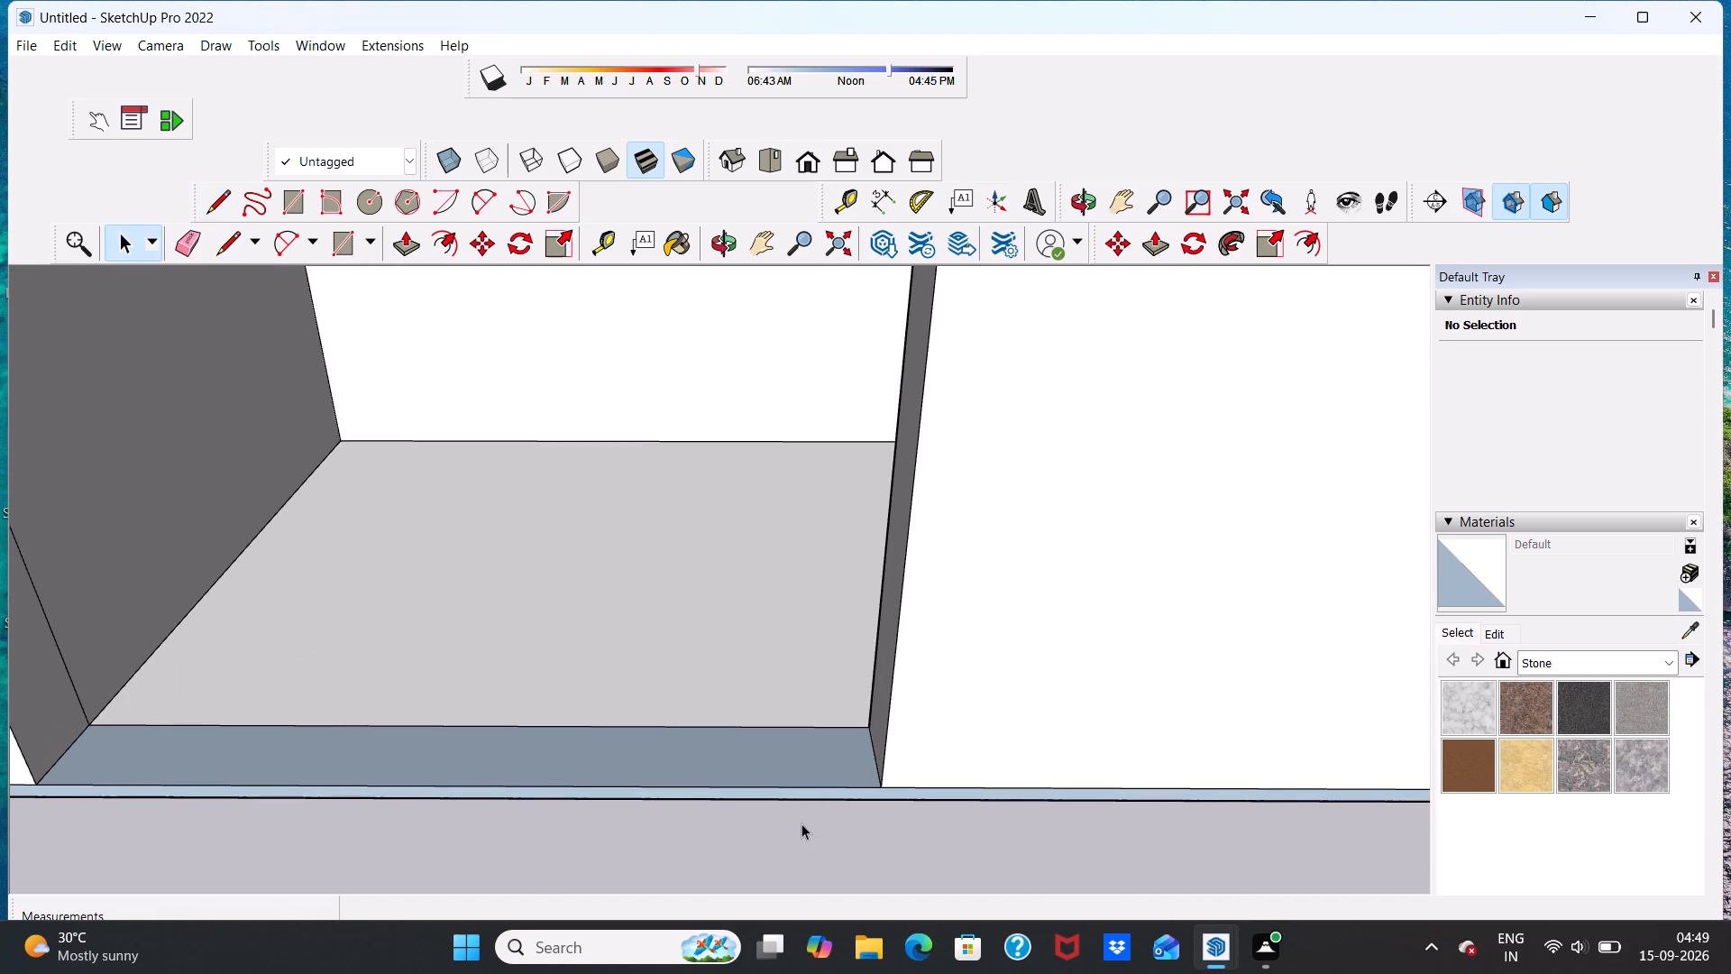
Examine the front opening, corner post, low side wall and interior of the building from several angles.
scroll(424, 388, down, 20)
scroll(424, 388, down, 2)
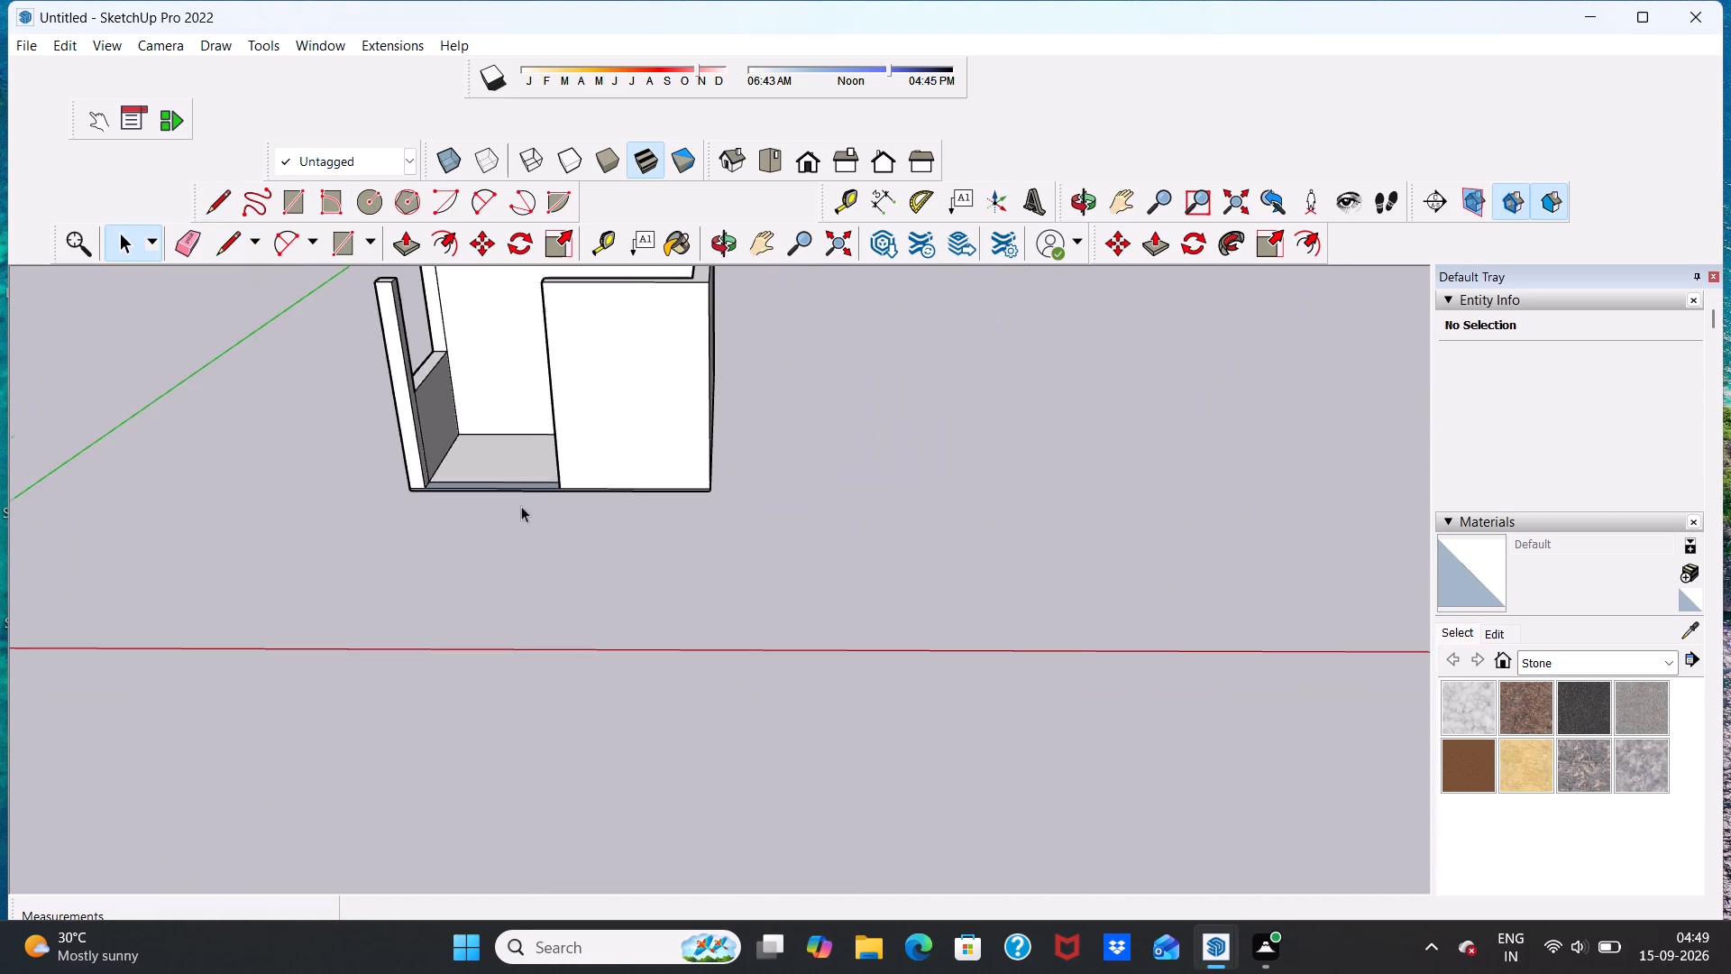
scroll(489, 327, up, 4)
middle_drag(490, 326, 541, 531)
scroll(532, 486, down, 14)
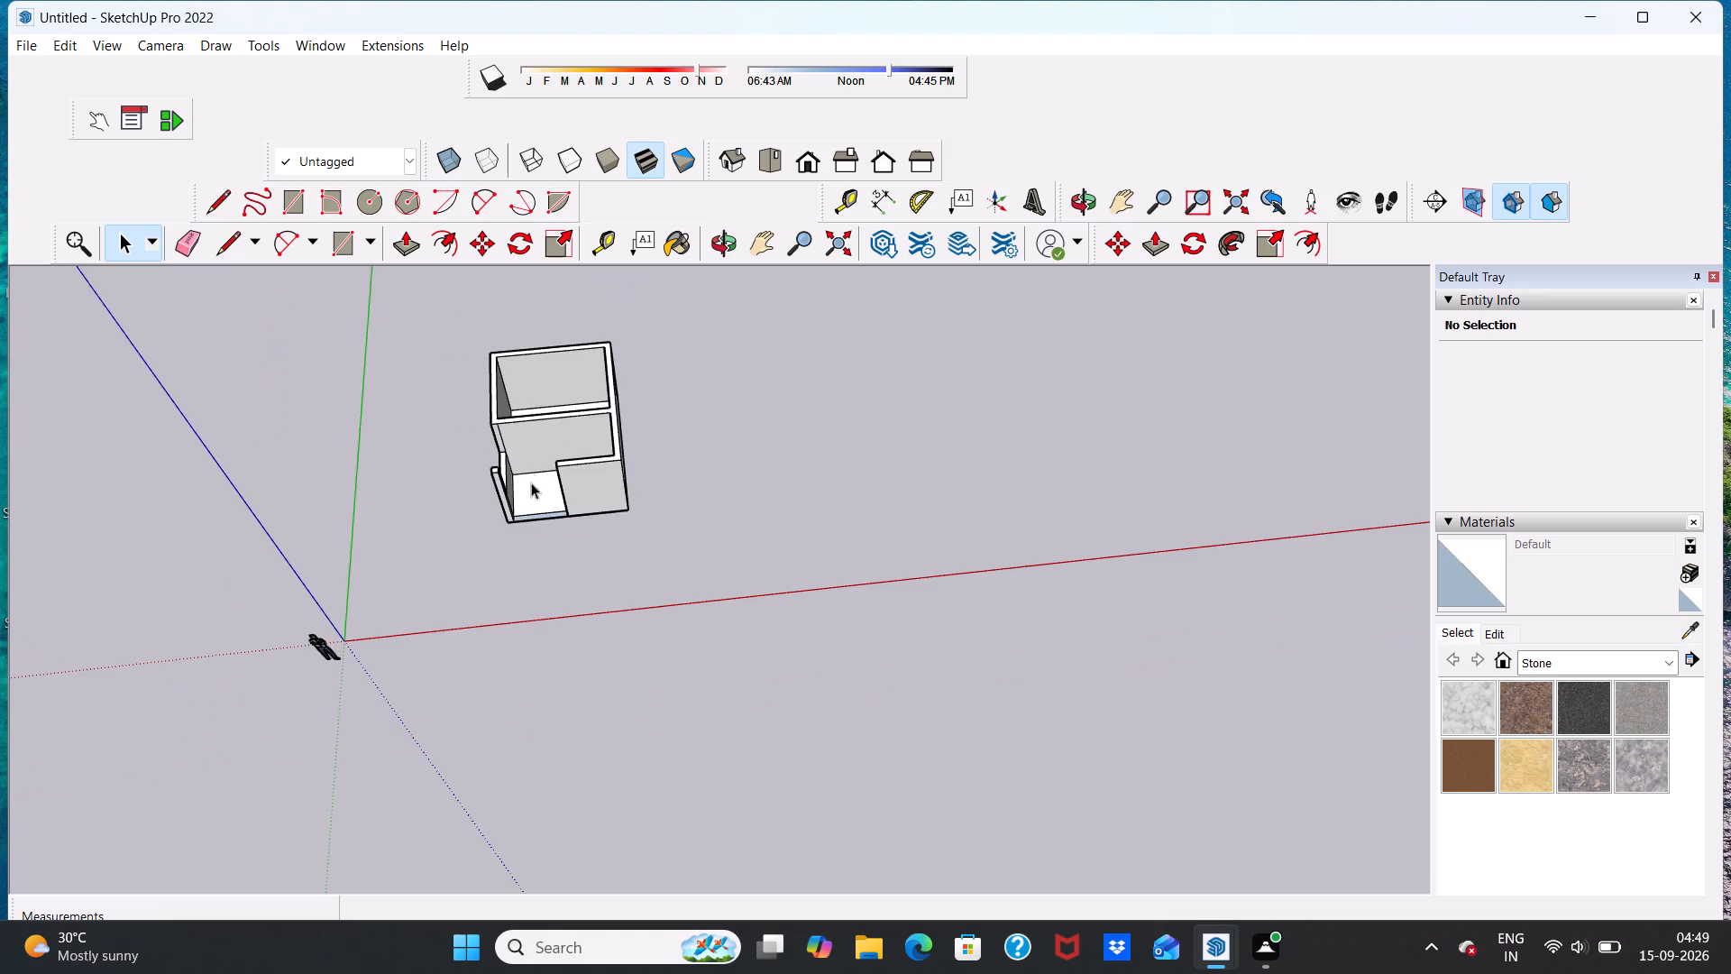
middle_drag(531, 484, 563, 371)
scroll(531, 461, up, 5)
middle_drag(564, 490, 545, 363)
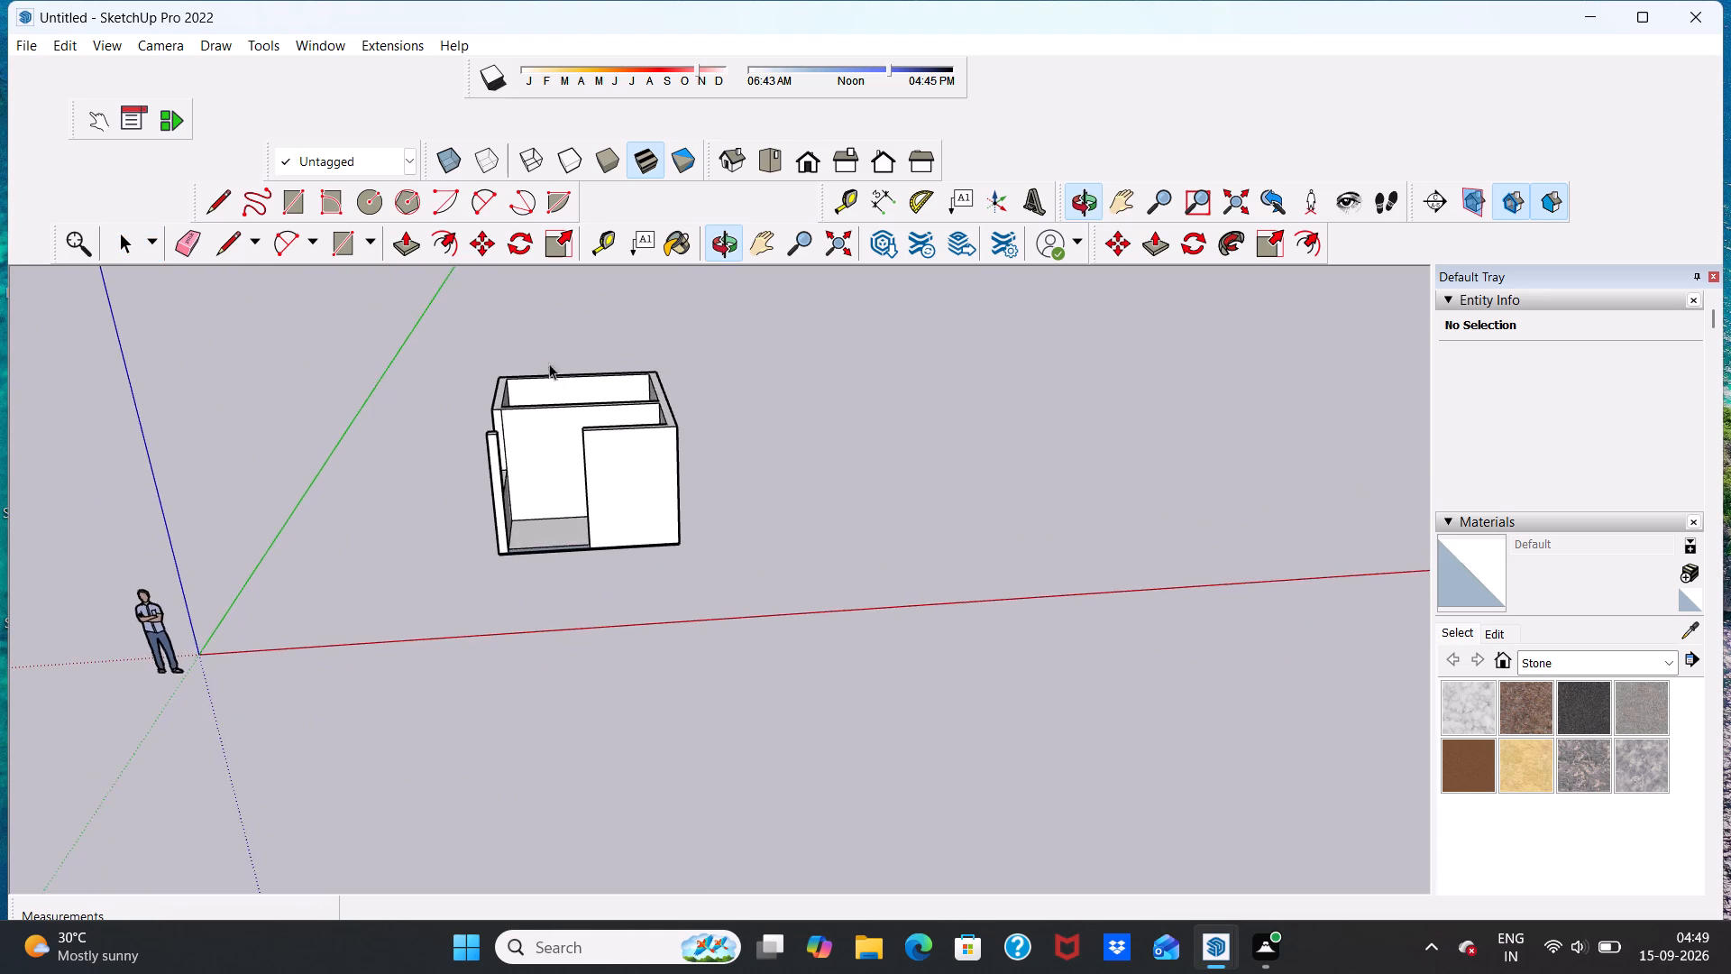
middle_drag(563, 496, 520, 381)
scroll(555, 463, up, 6)
middle_drag(536, 521, 536, 577)
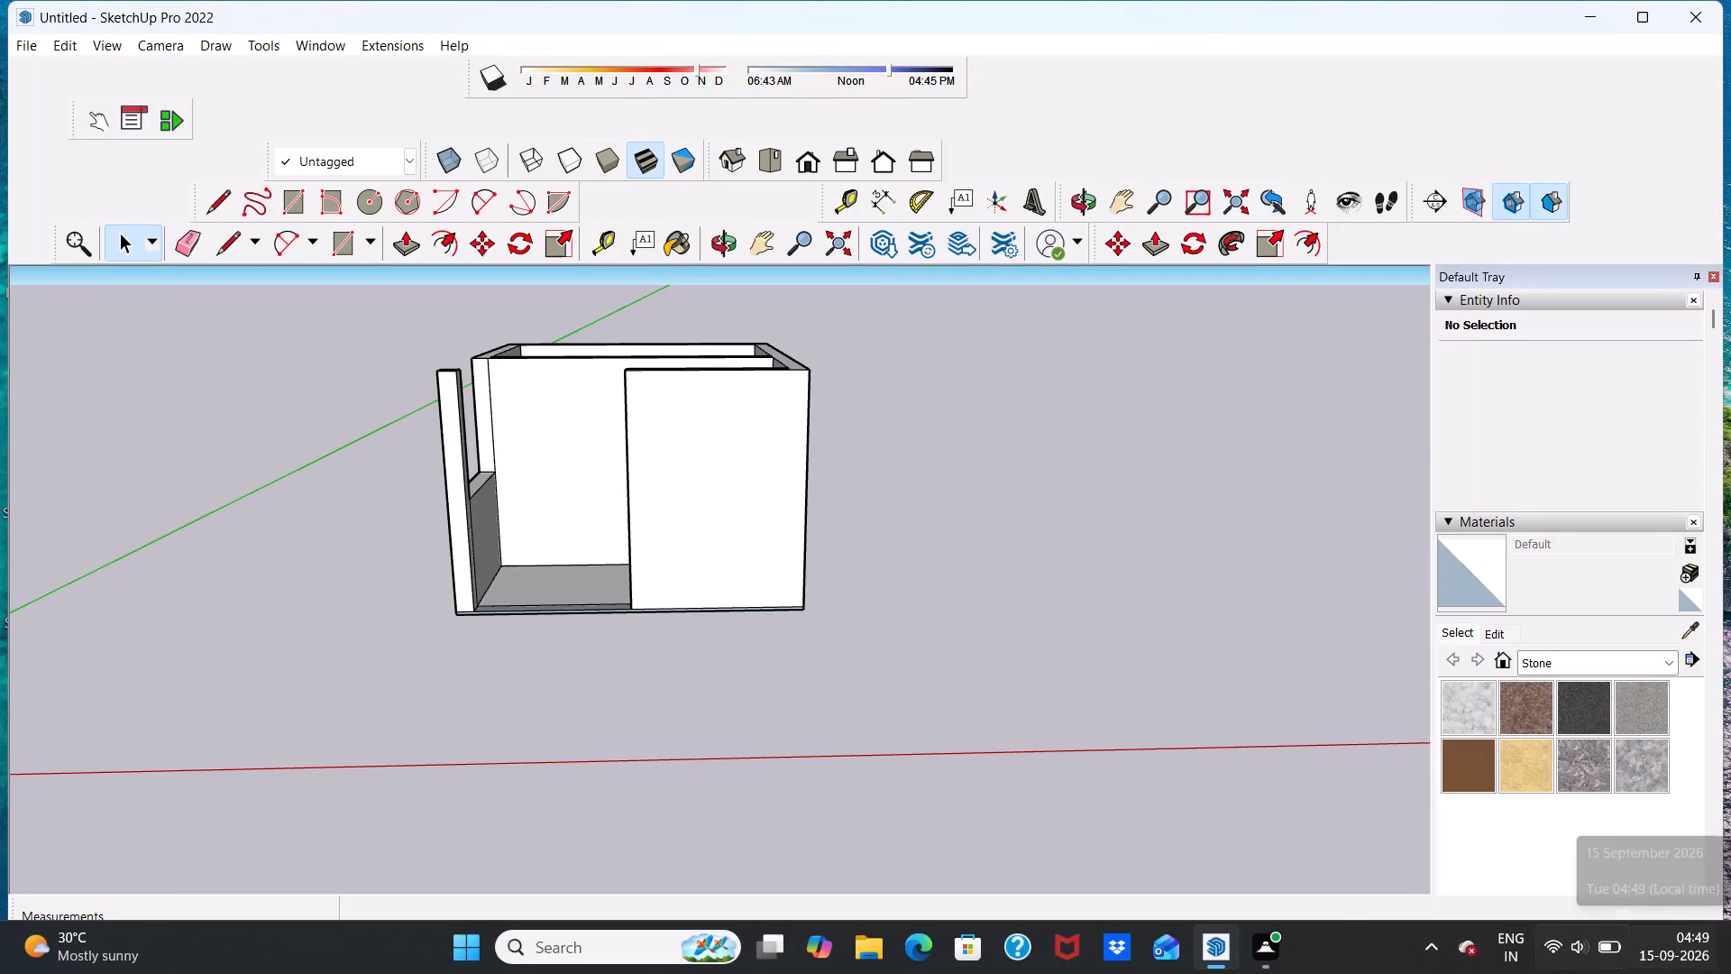
scroll(616, 469, up, 4)
scroll(600, 477, down, 5)
scroll(503, 421, up, 4)
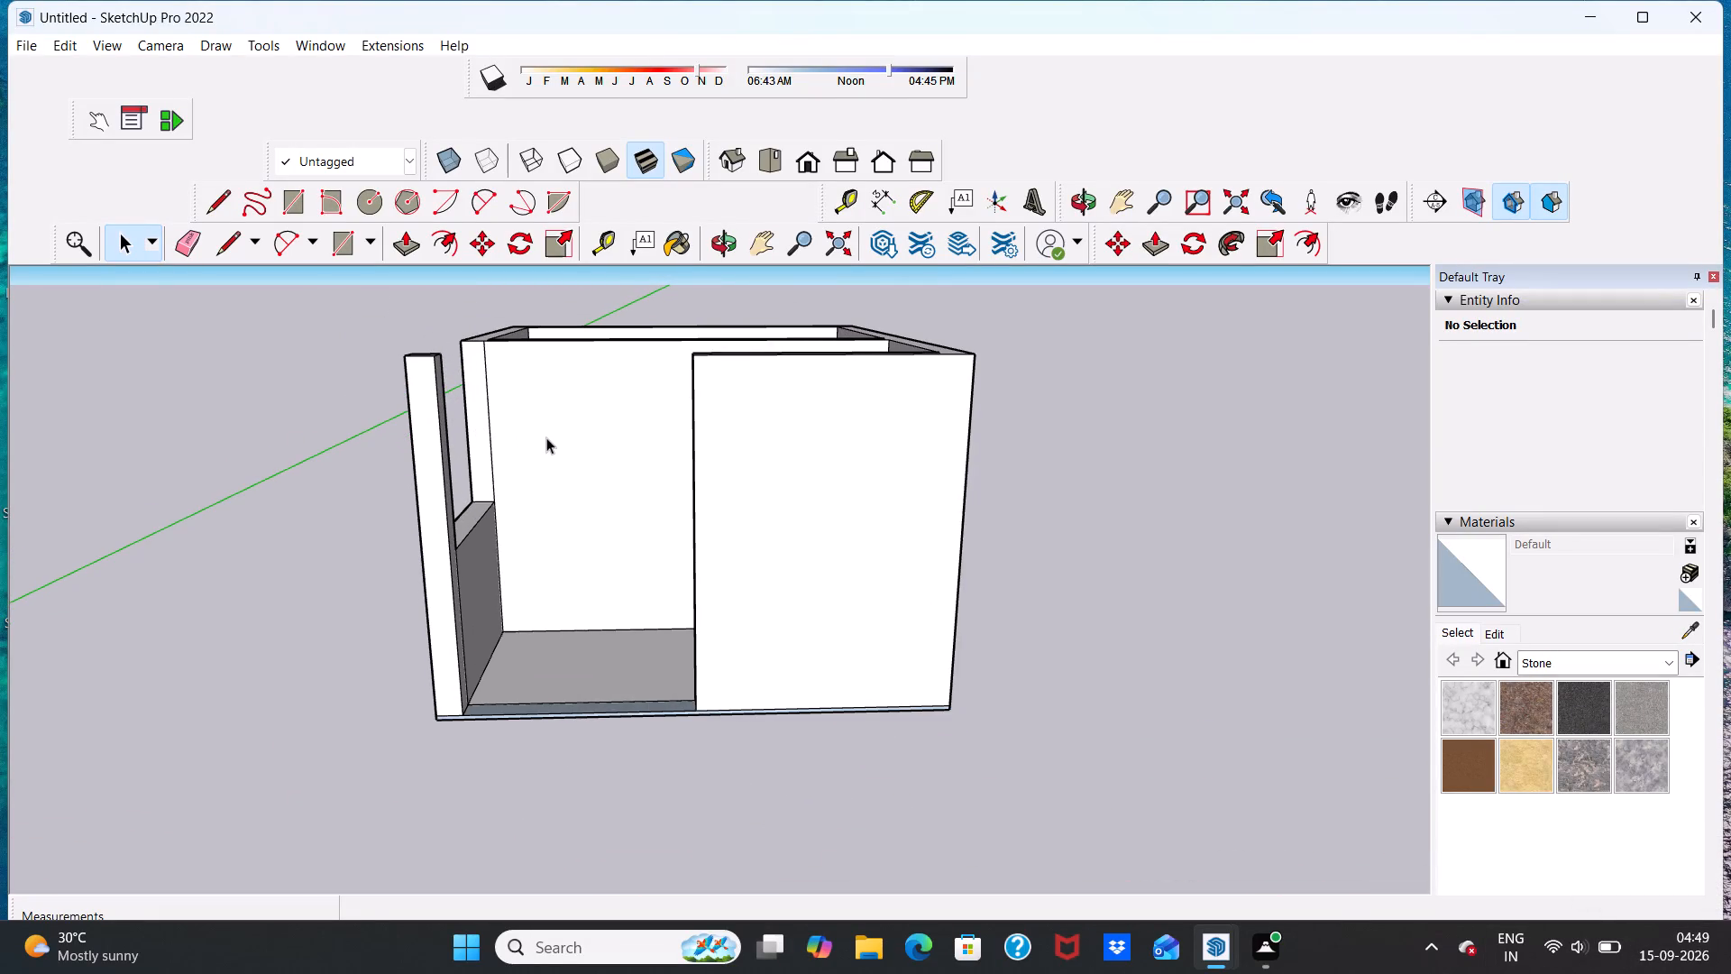
middle_drag(545, 377, 520, 498)
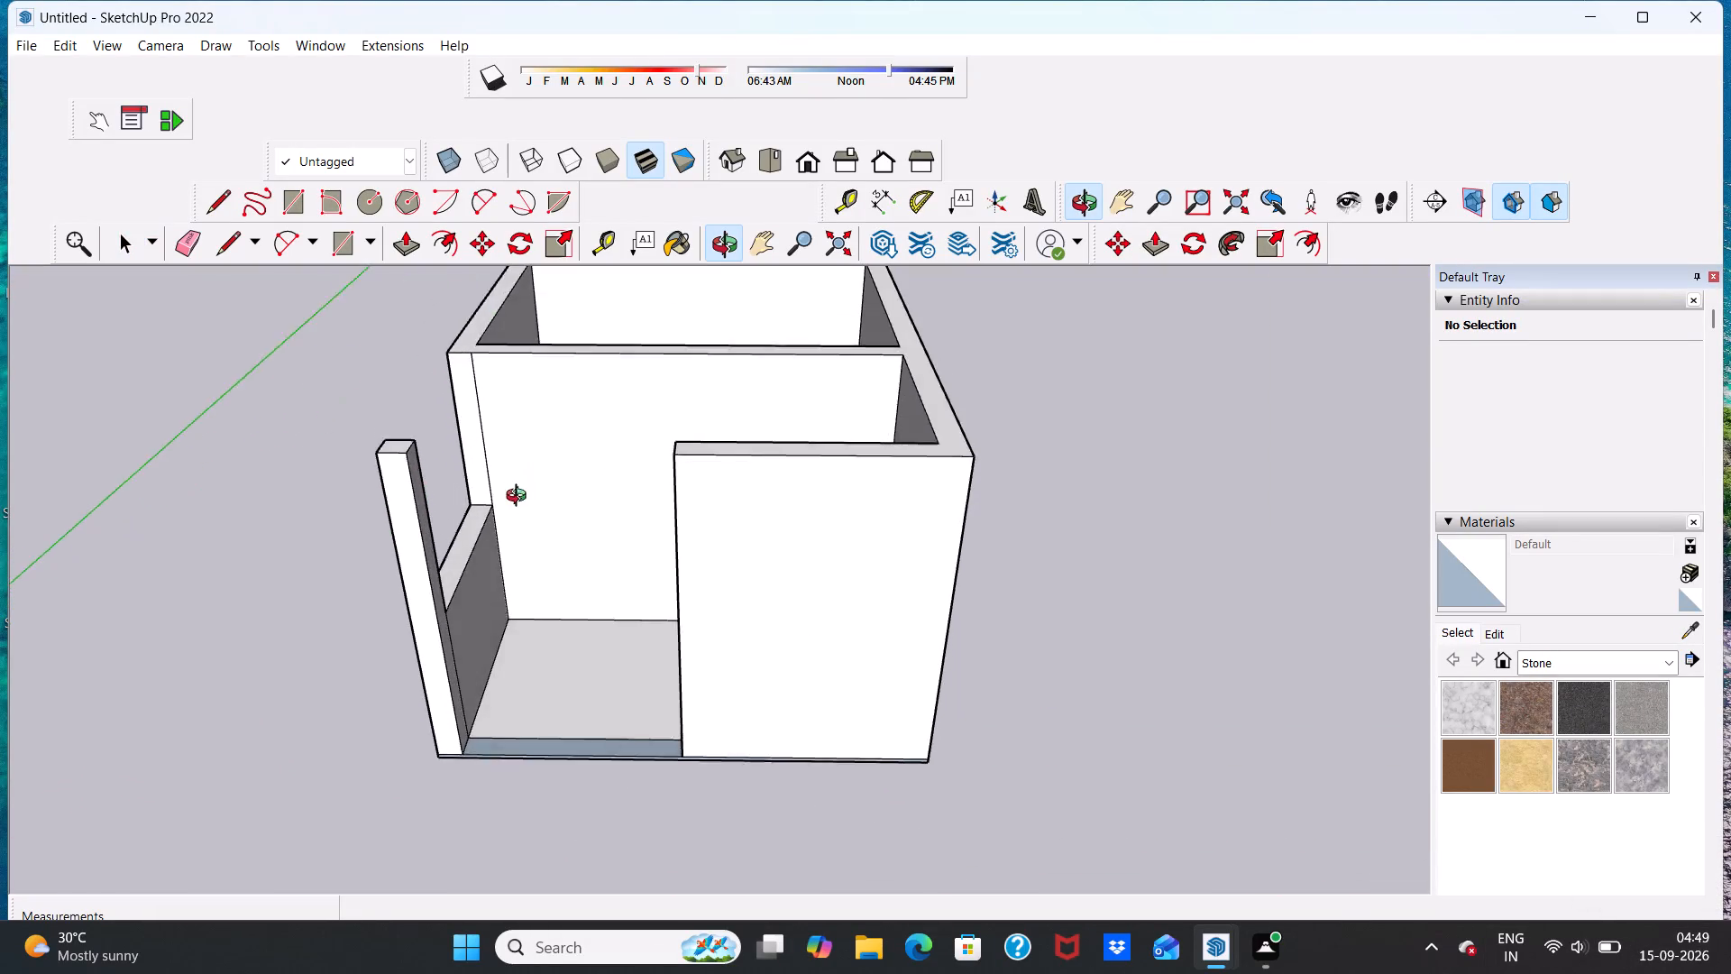
middle_drag(520, 498, 527, 542)
scroll(576, 489, down, 8)
scroll(571, 465, up, 5)
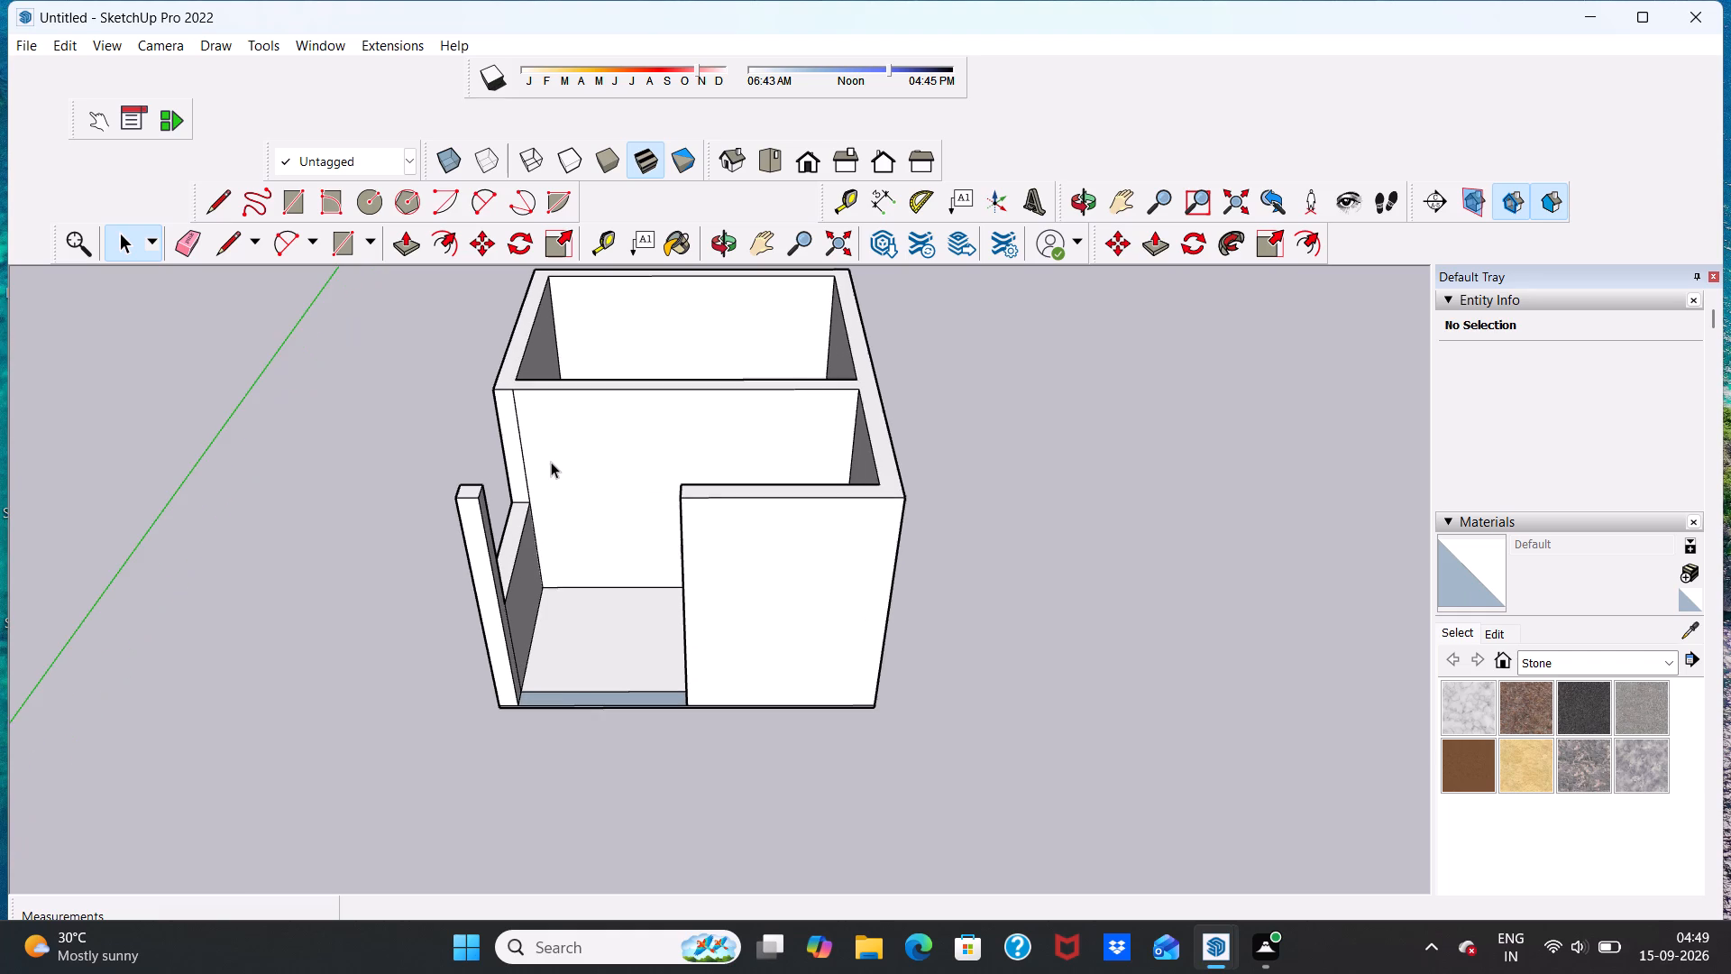
middle_drag(579, 537, 581, 455)
scroll(573, 471, down, 4)
middle_drag(573, 508, 596, 418)
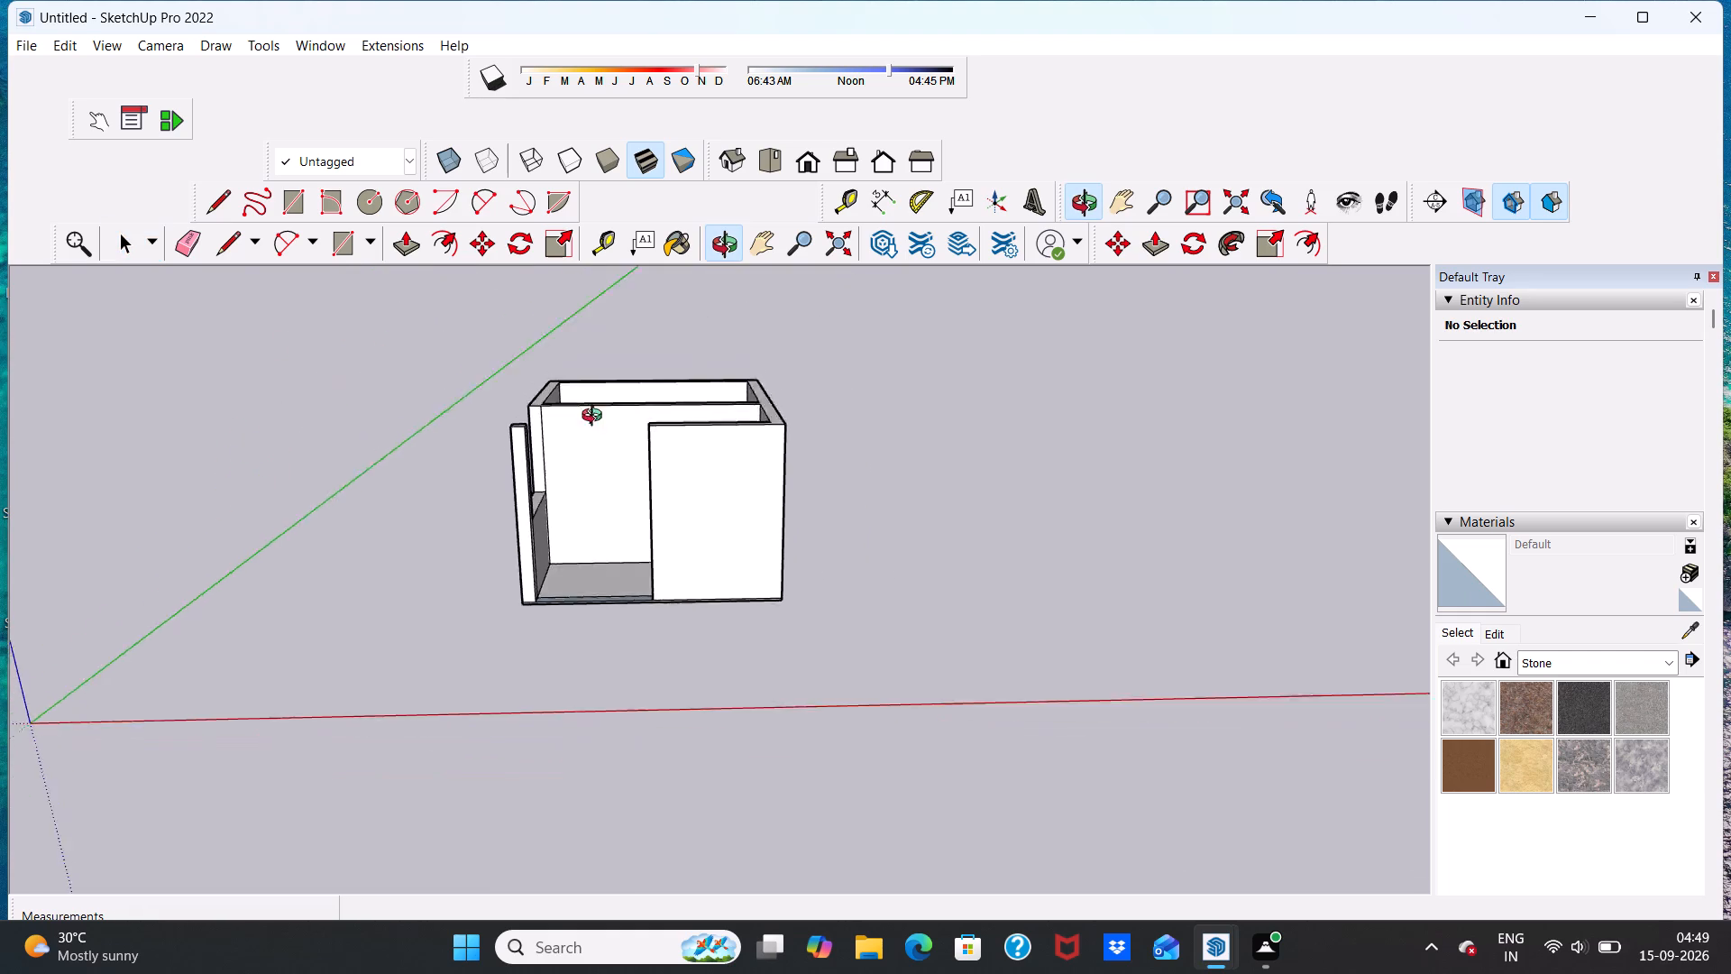
middle_drag(596, 418, 612, 404)
scroll(637, 519, up, 6)
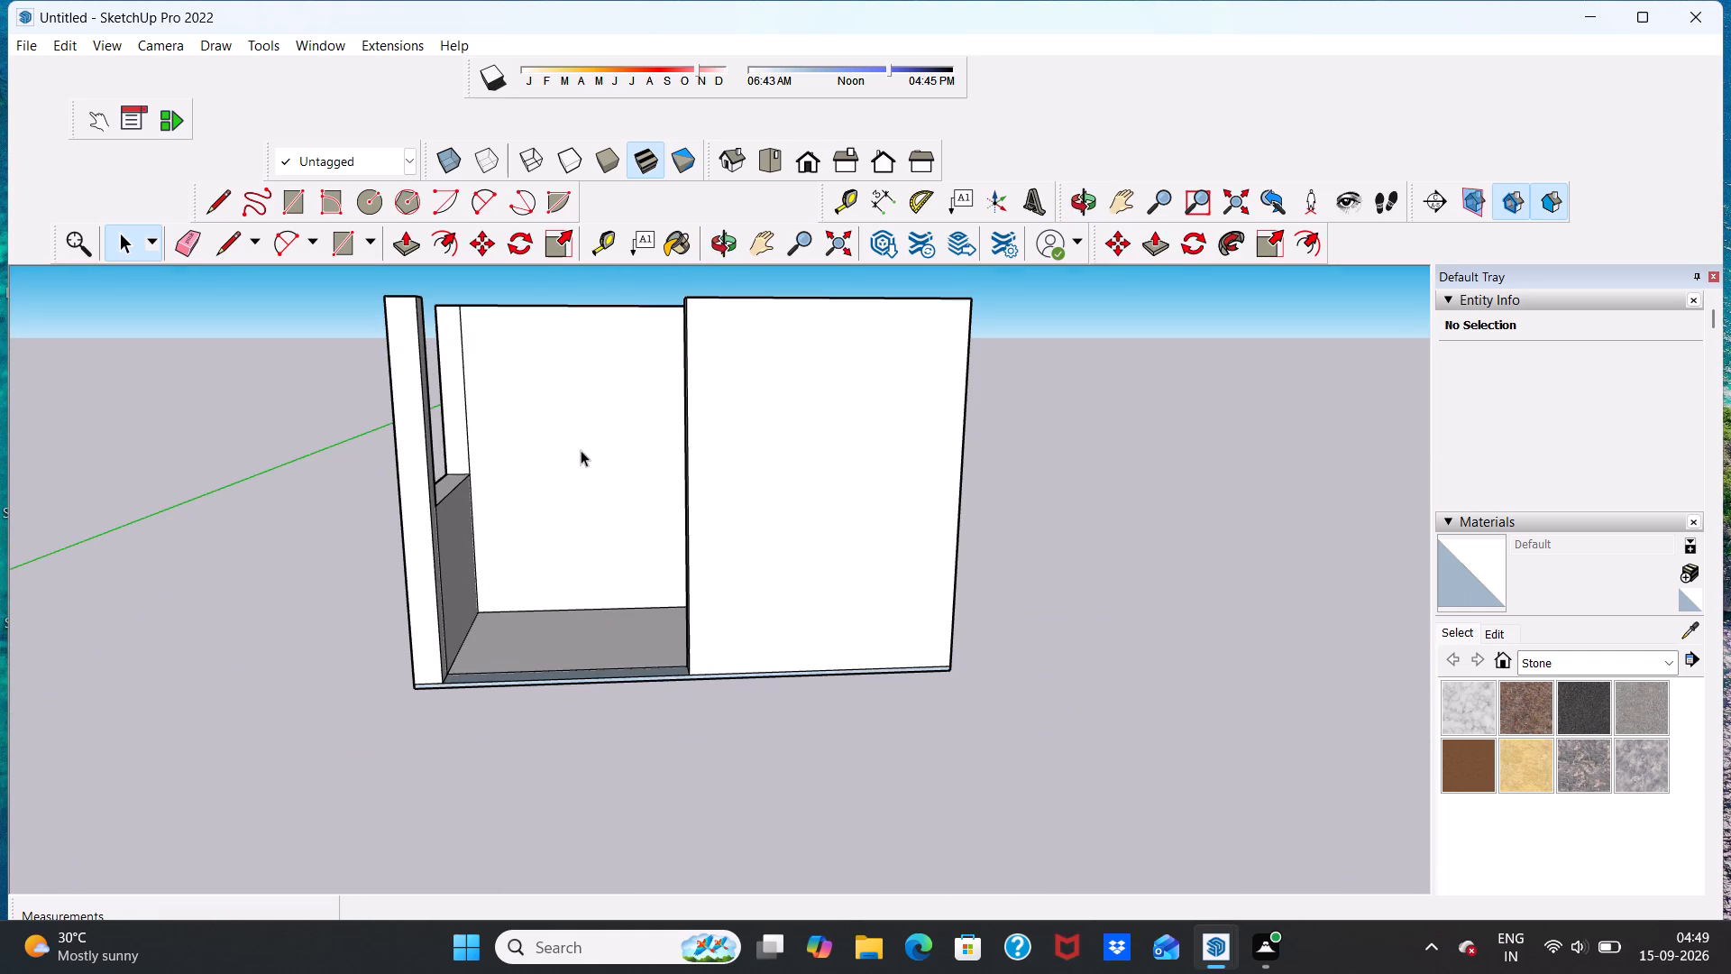
Draw a doorway rectangle about 5' 5 11/16" wide by 8' 2 1/4" high on the dividing wall, starting from its floor edge.
click(290, 205)
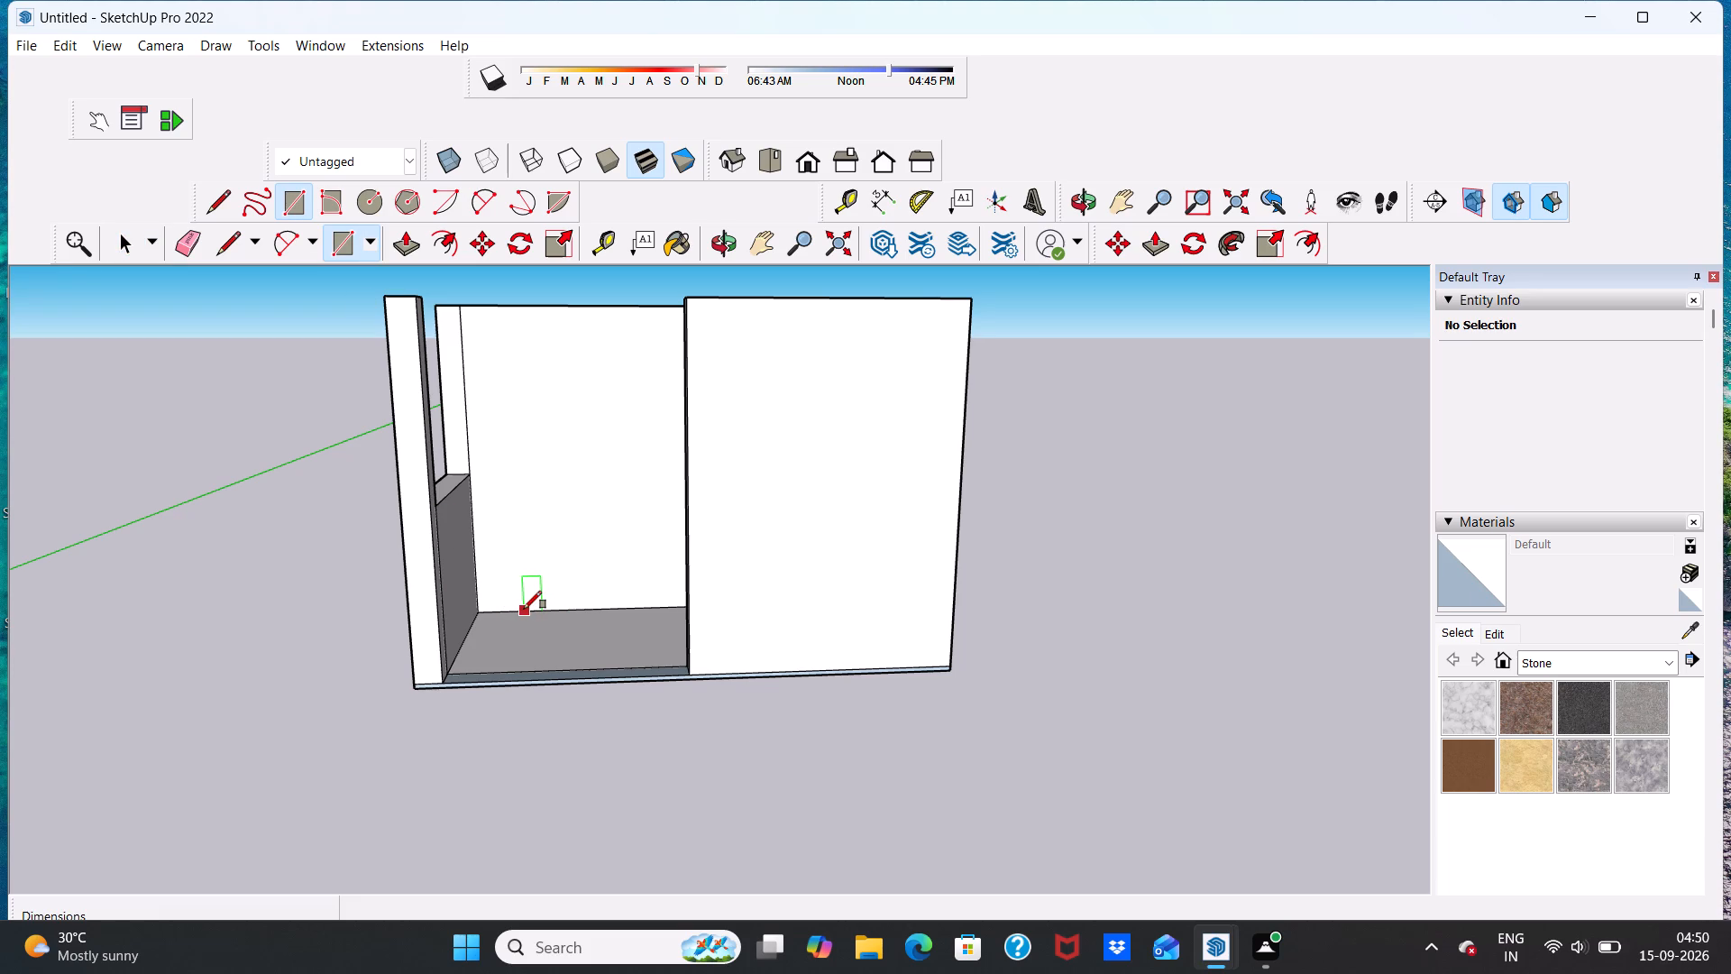
scroll(530, 609, down, 5)
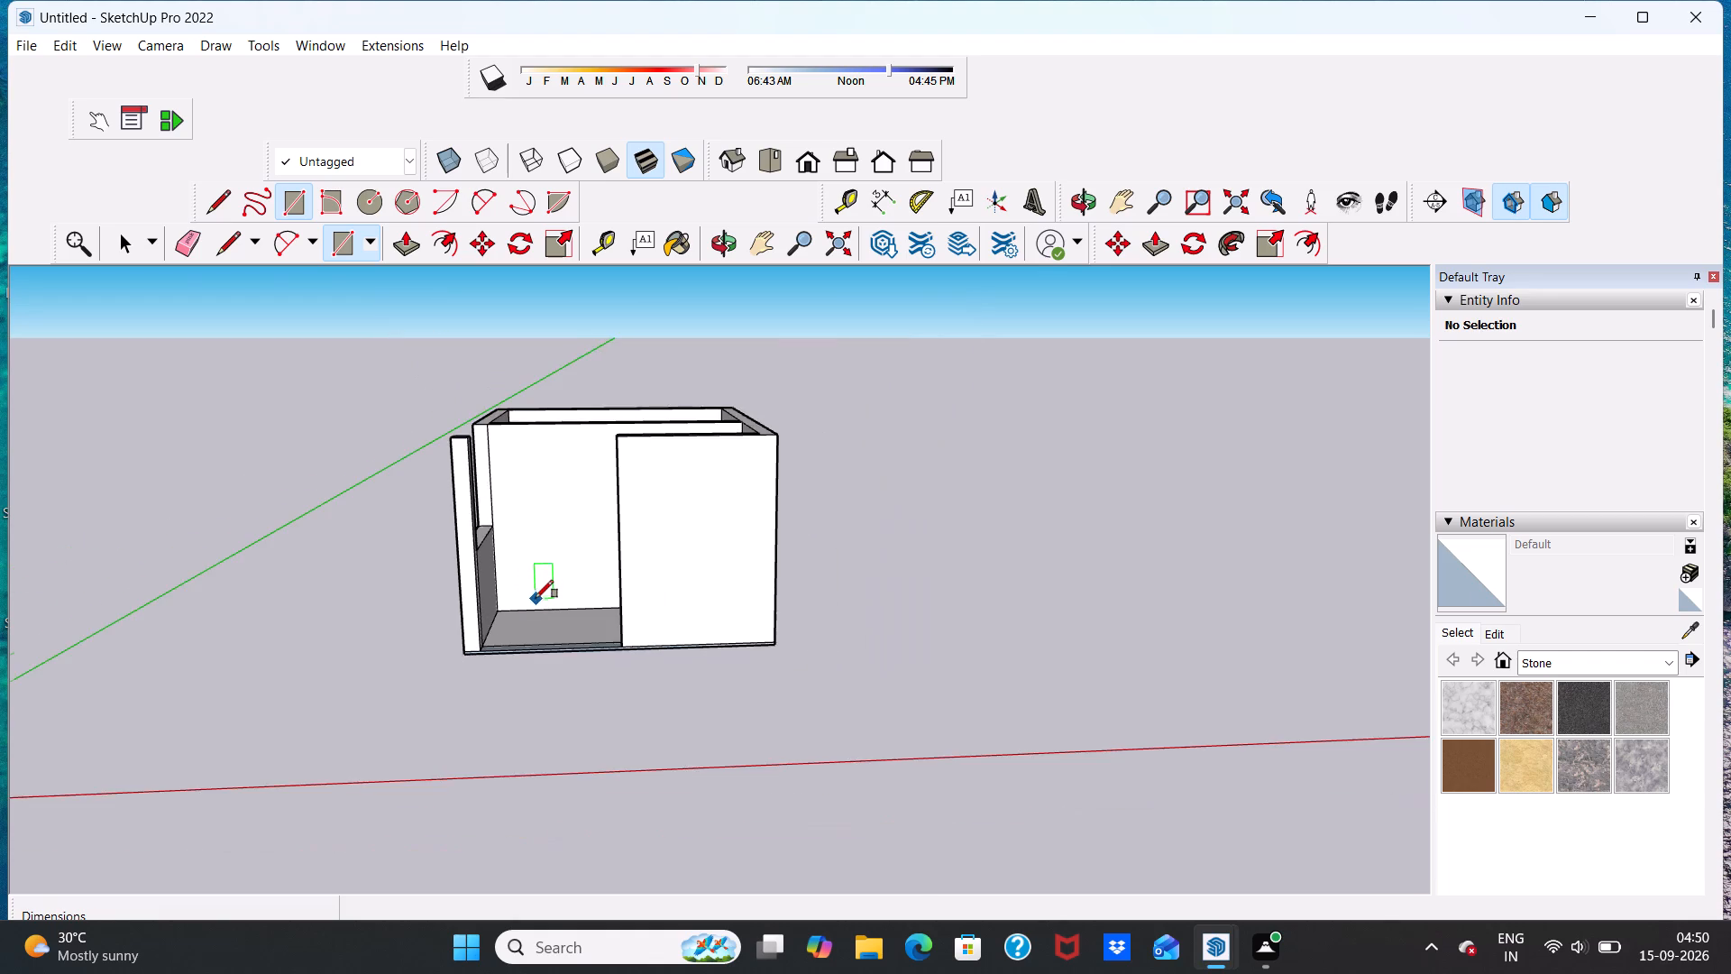
scroll(536, 598, up, 6)
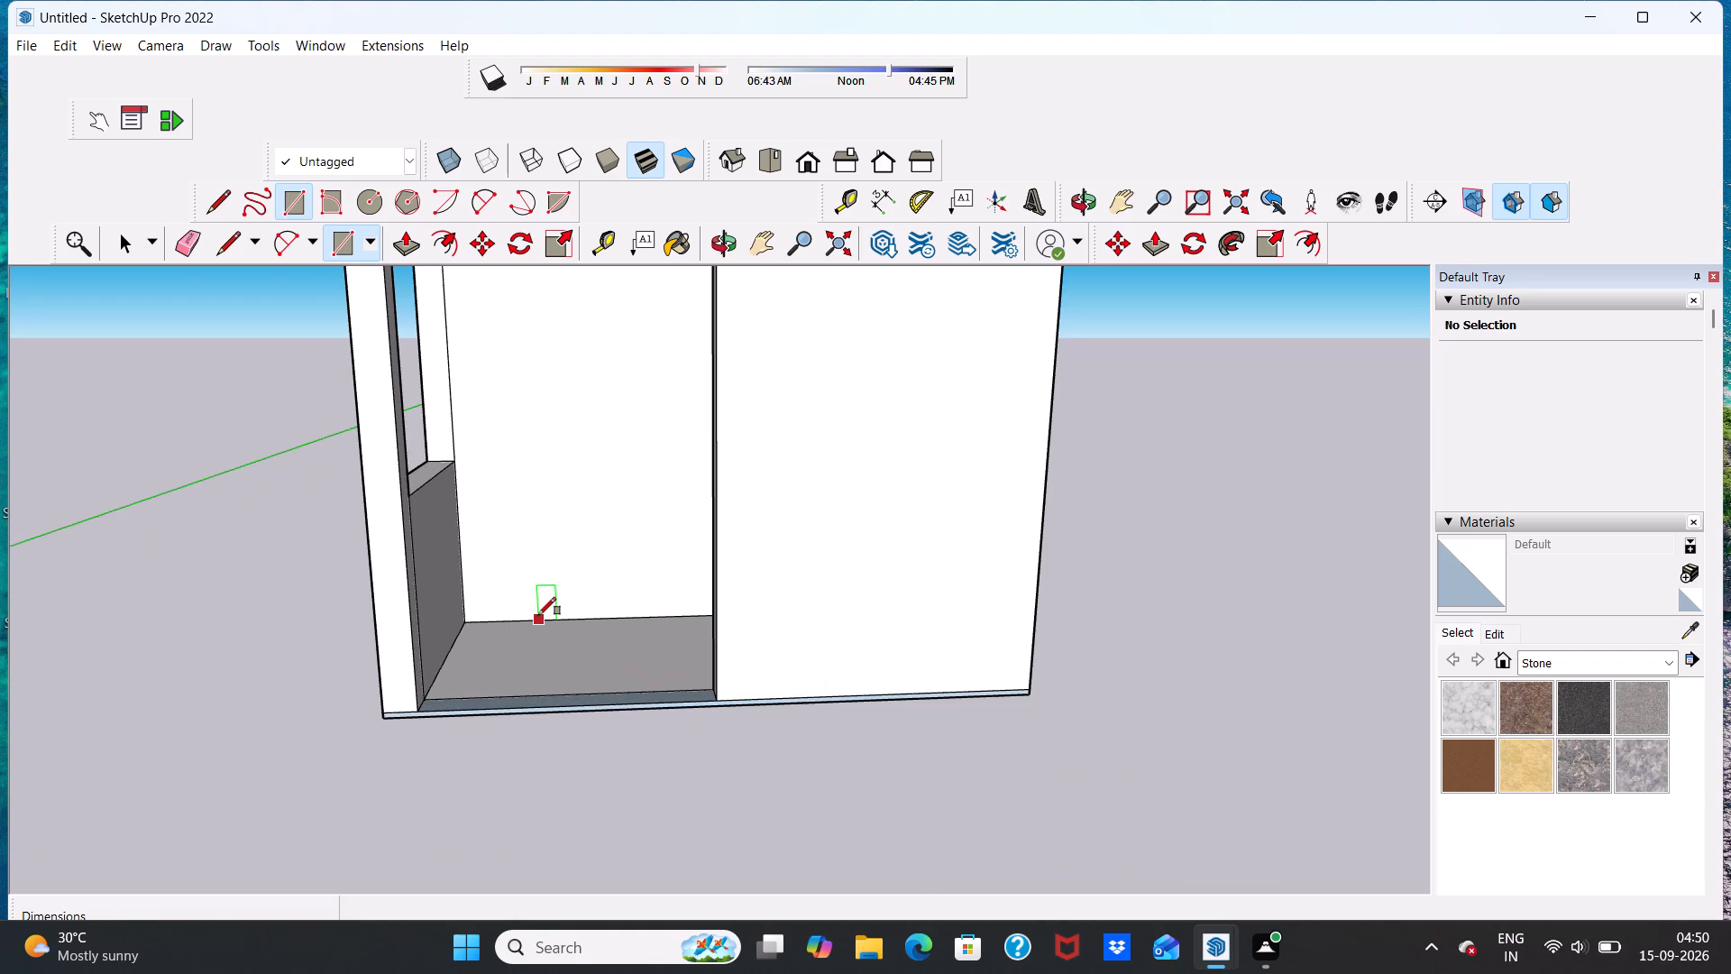
click(538, 616)
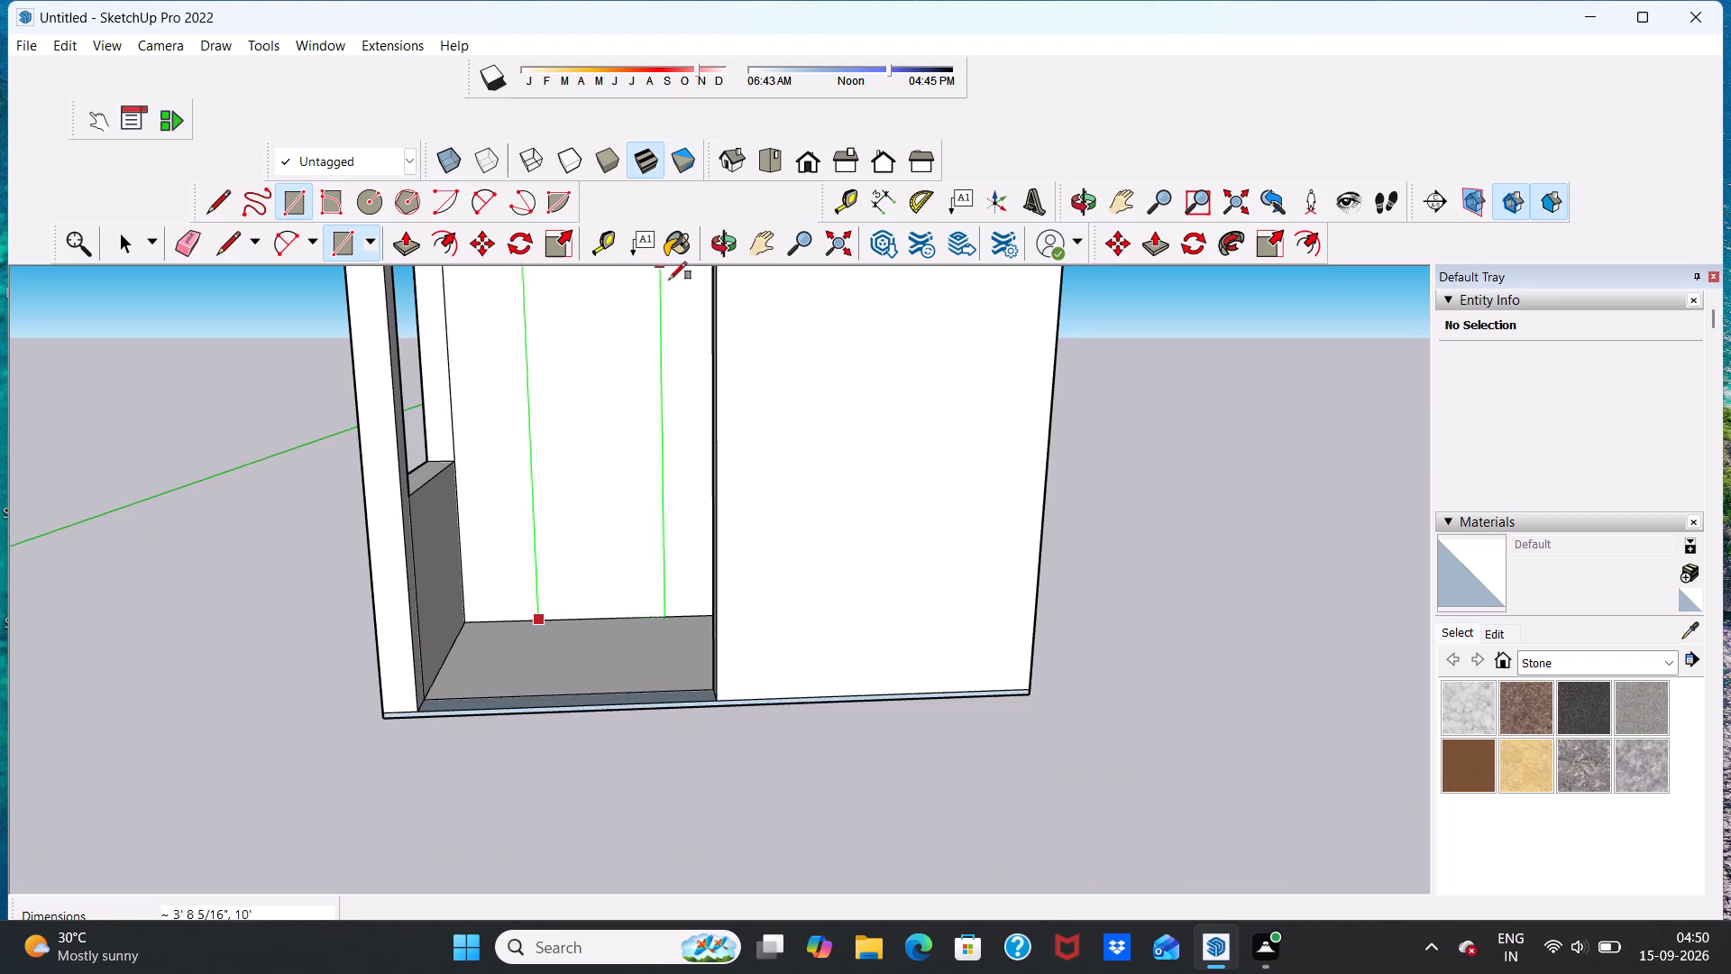
scroll(674, 312, down, 10)
scroll(666, 327, up, 9)
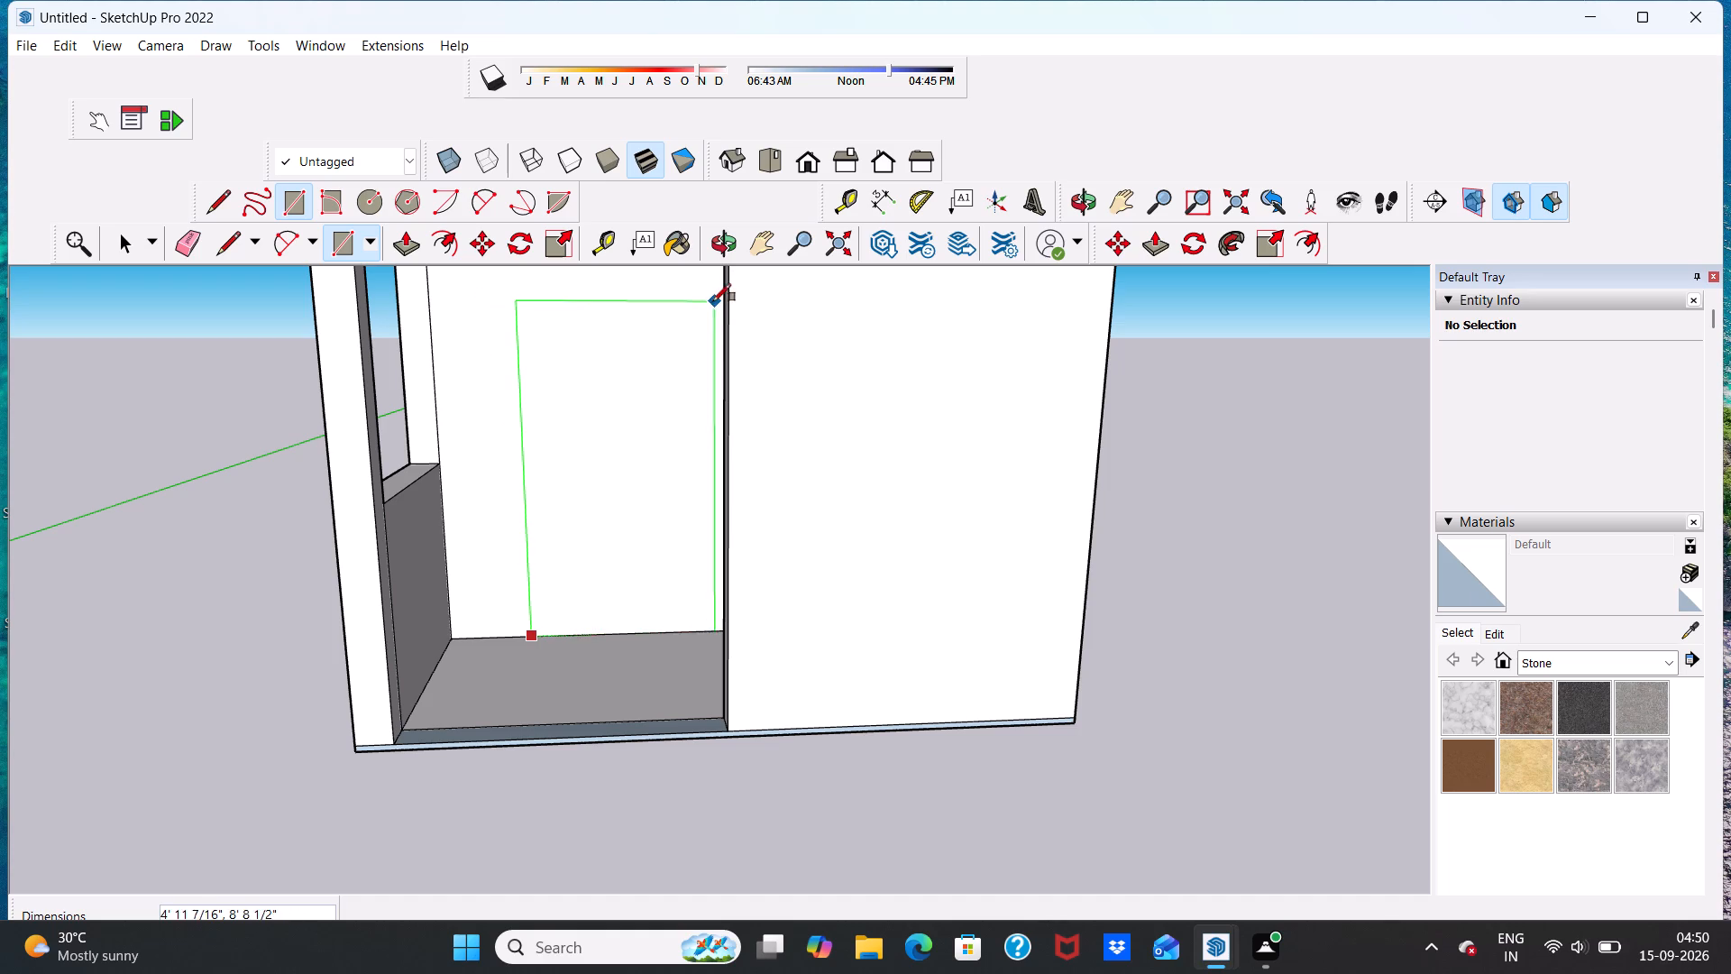
middle_drag(709, 299, 733, 456)
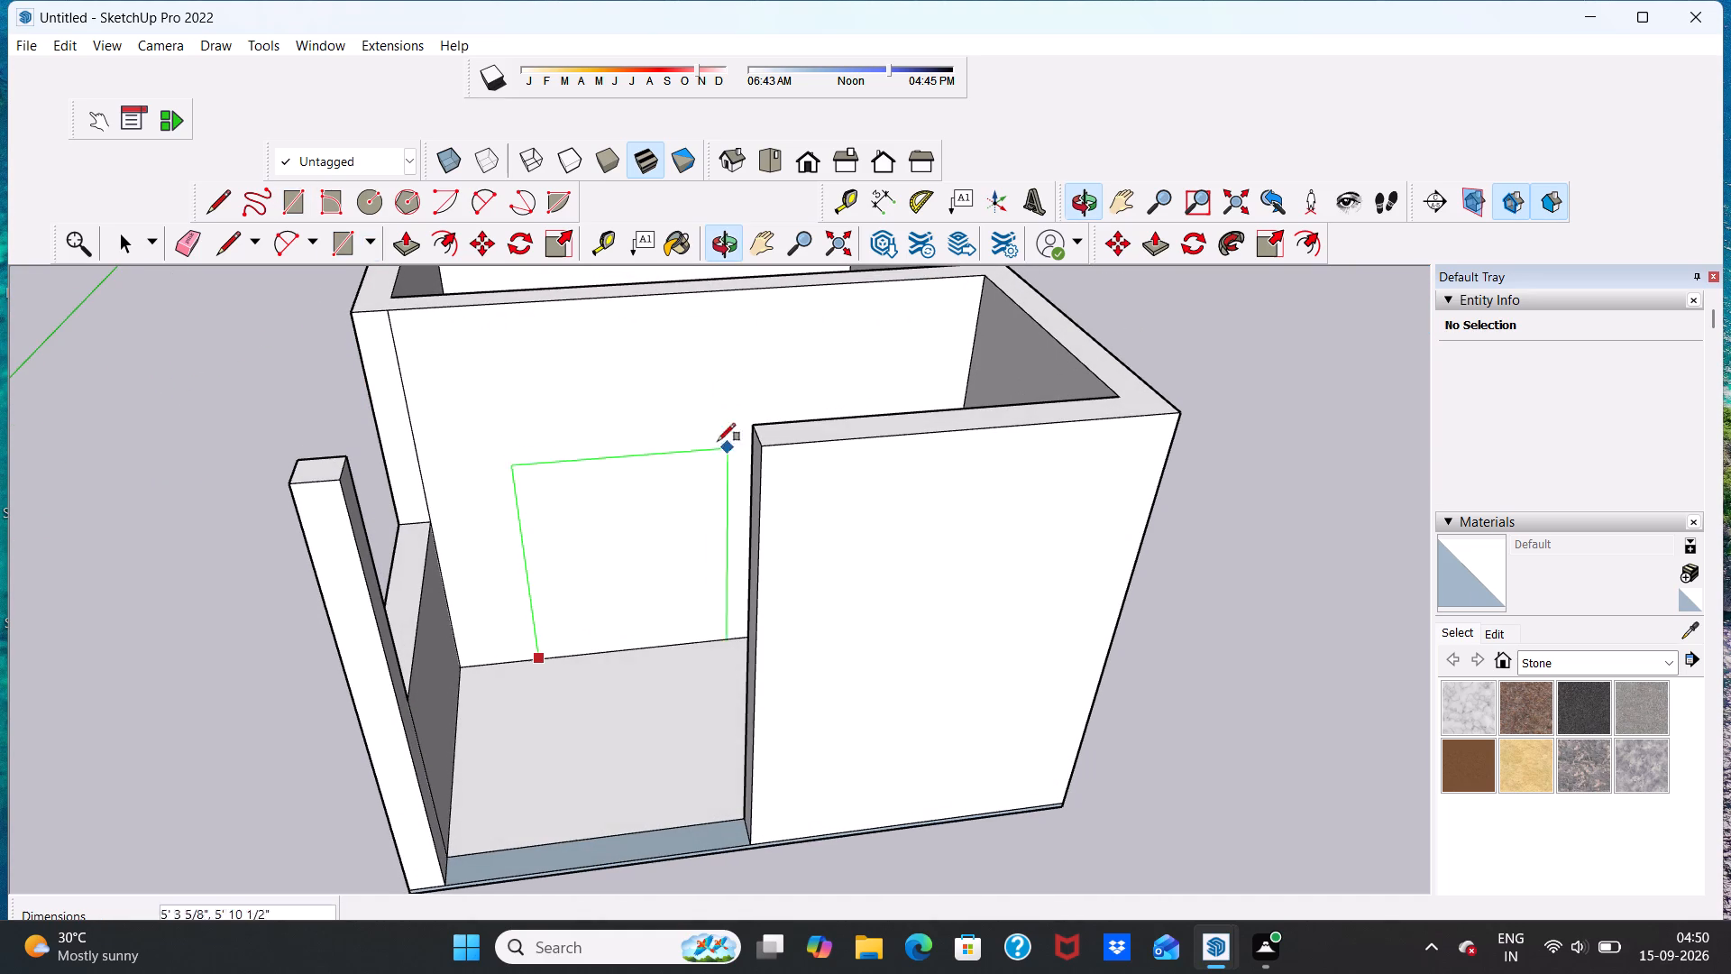
click(739, 366)
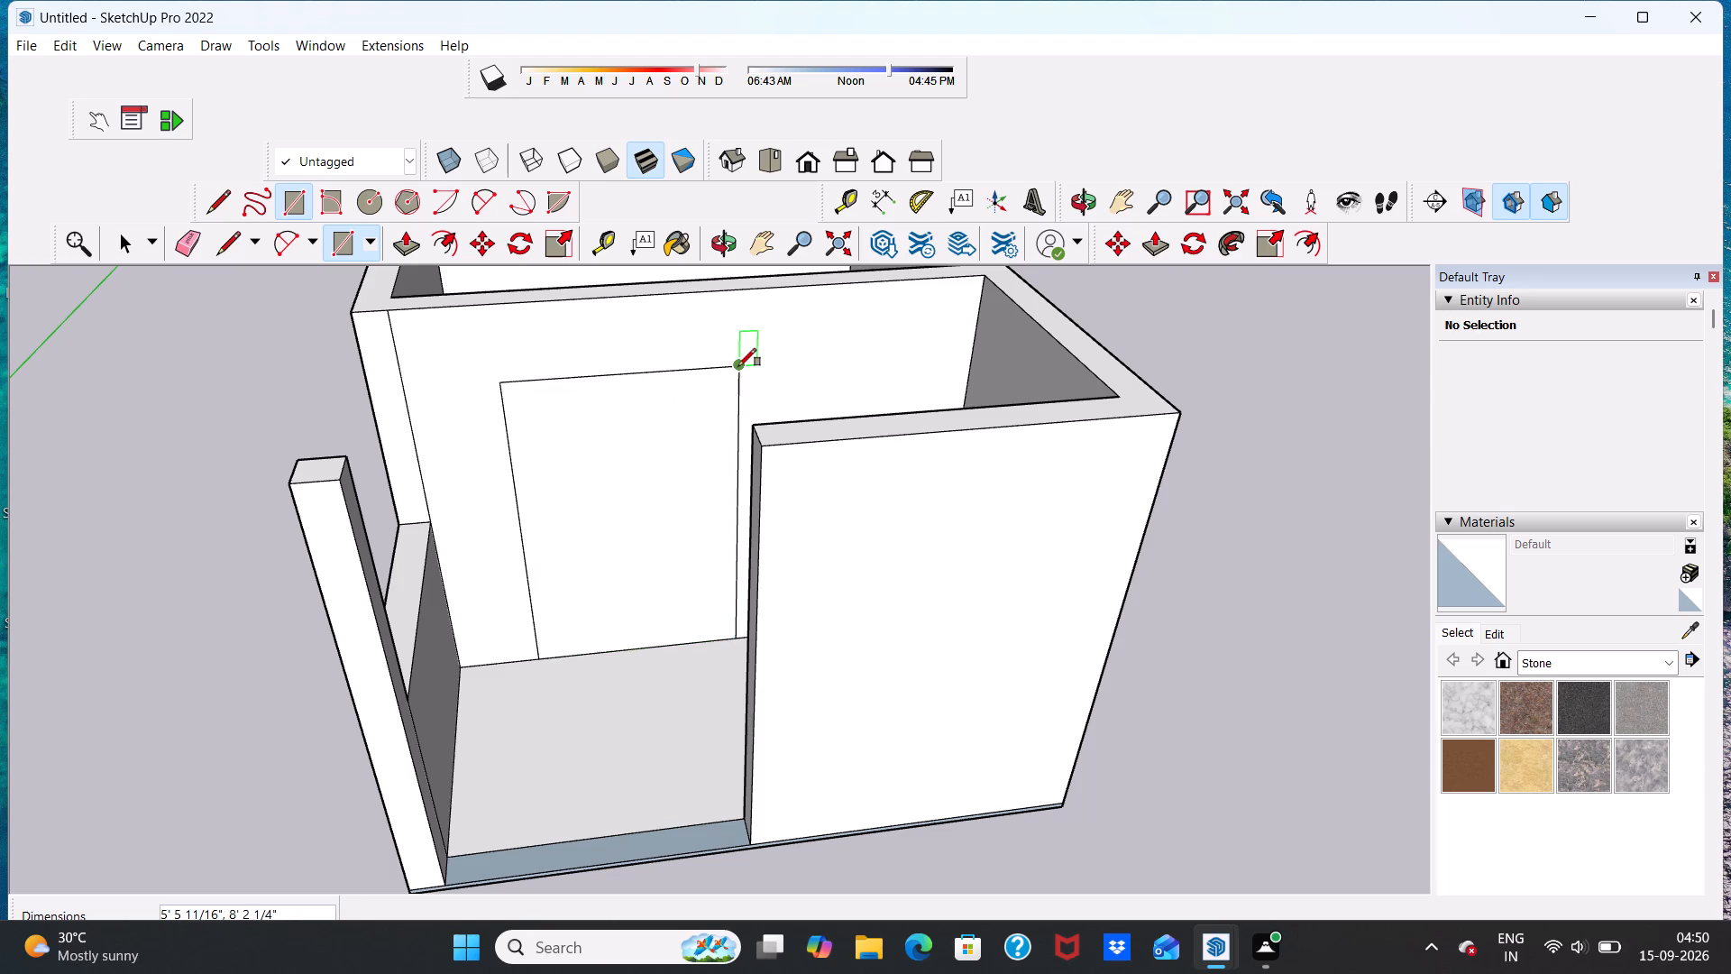
scroll(585, 485, down, 5)
key(space)
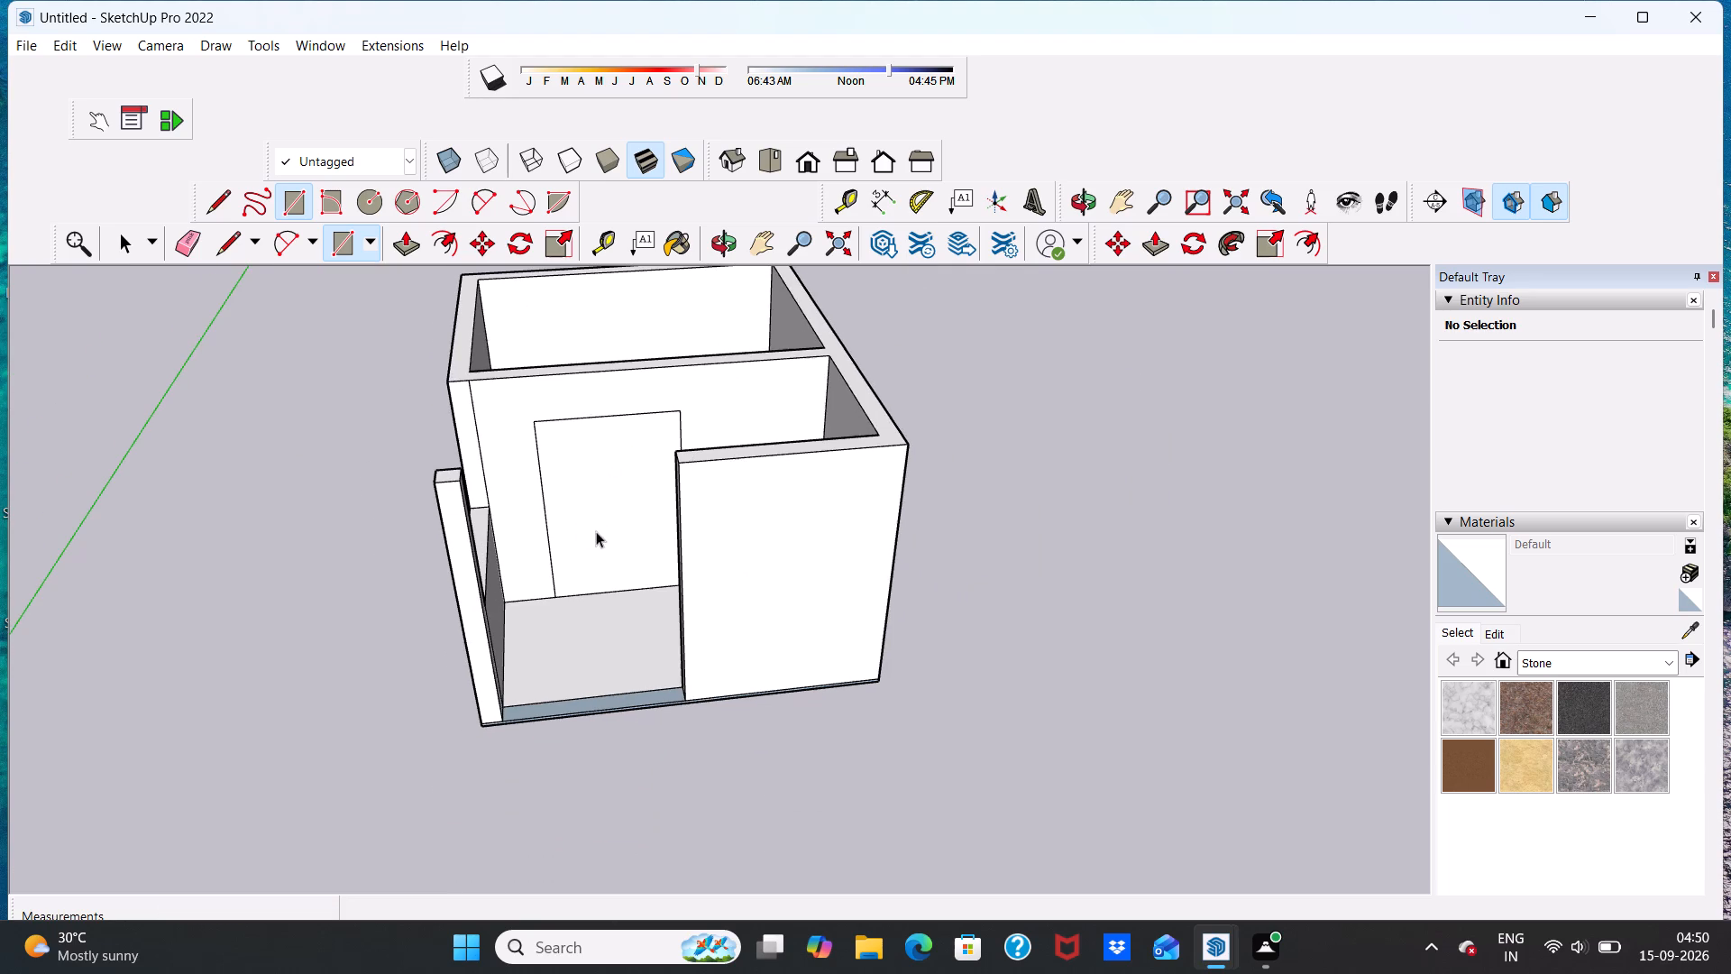
Push the doorway rectangle 9" through the dividing wall to cut an opening between the two rooms.
middle_drag(596, 531, 600, 388)
scroll(600, 388, down, 6)
scroll(659, 483, up, 8)
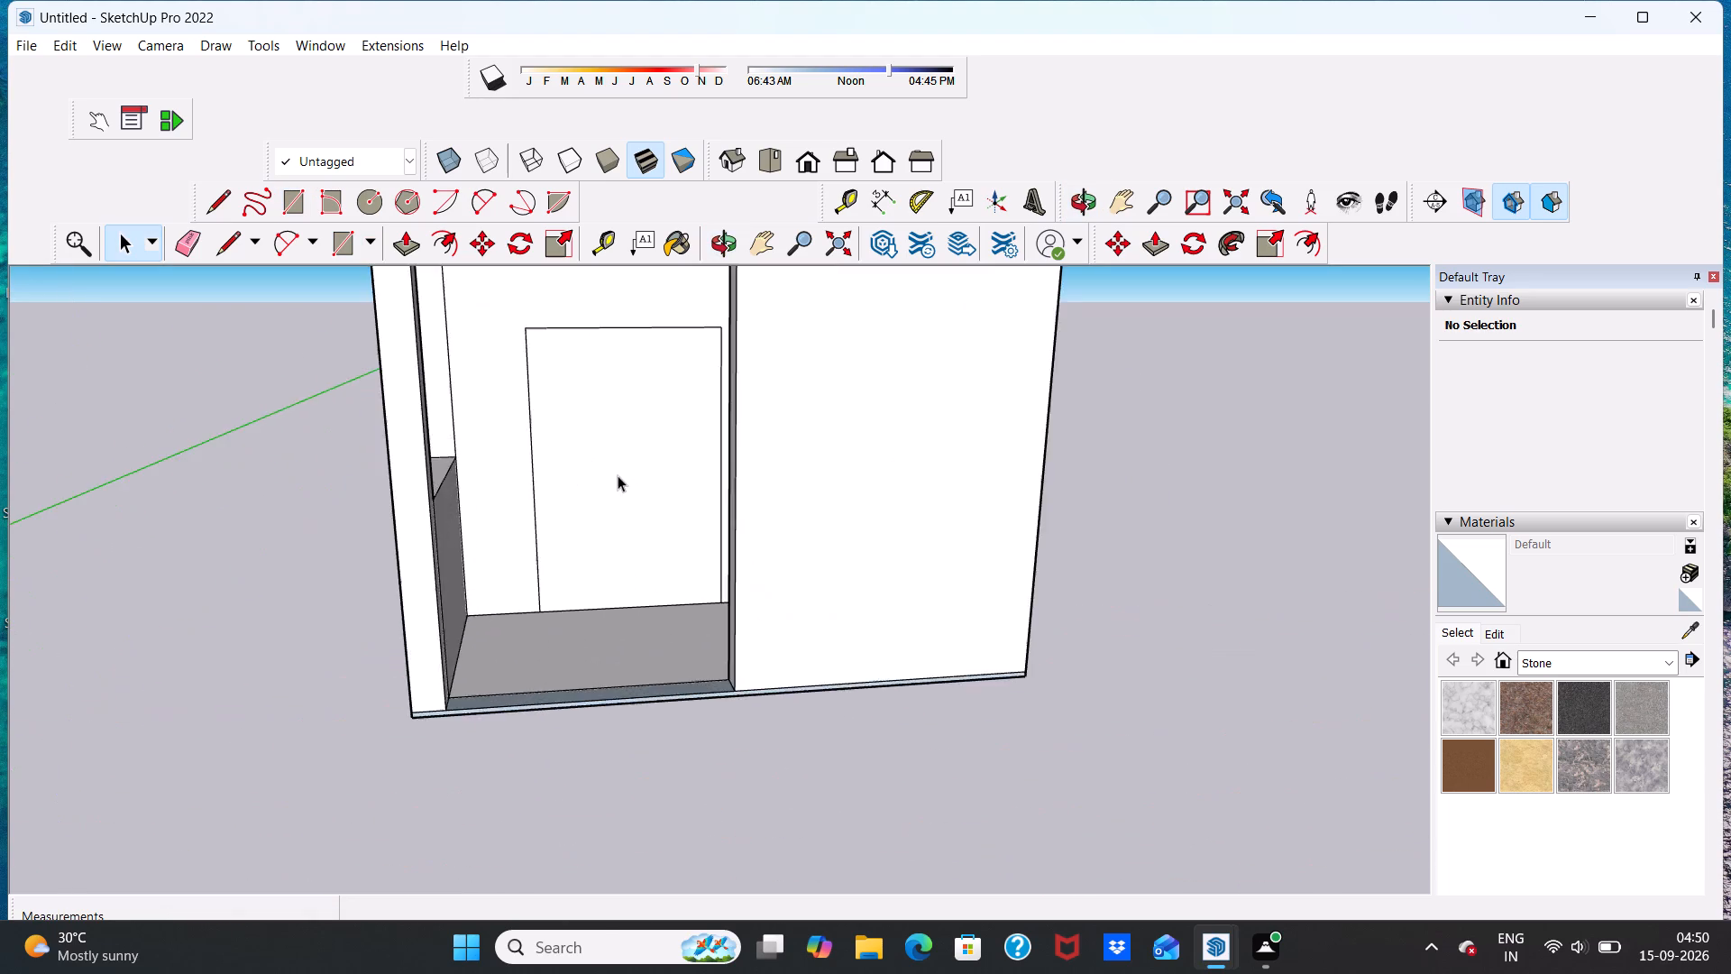
scroll(618, 475, down, 10)
scroll(650, 498, up, 9)
scroll(626, 503, down, 5)
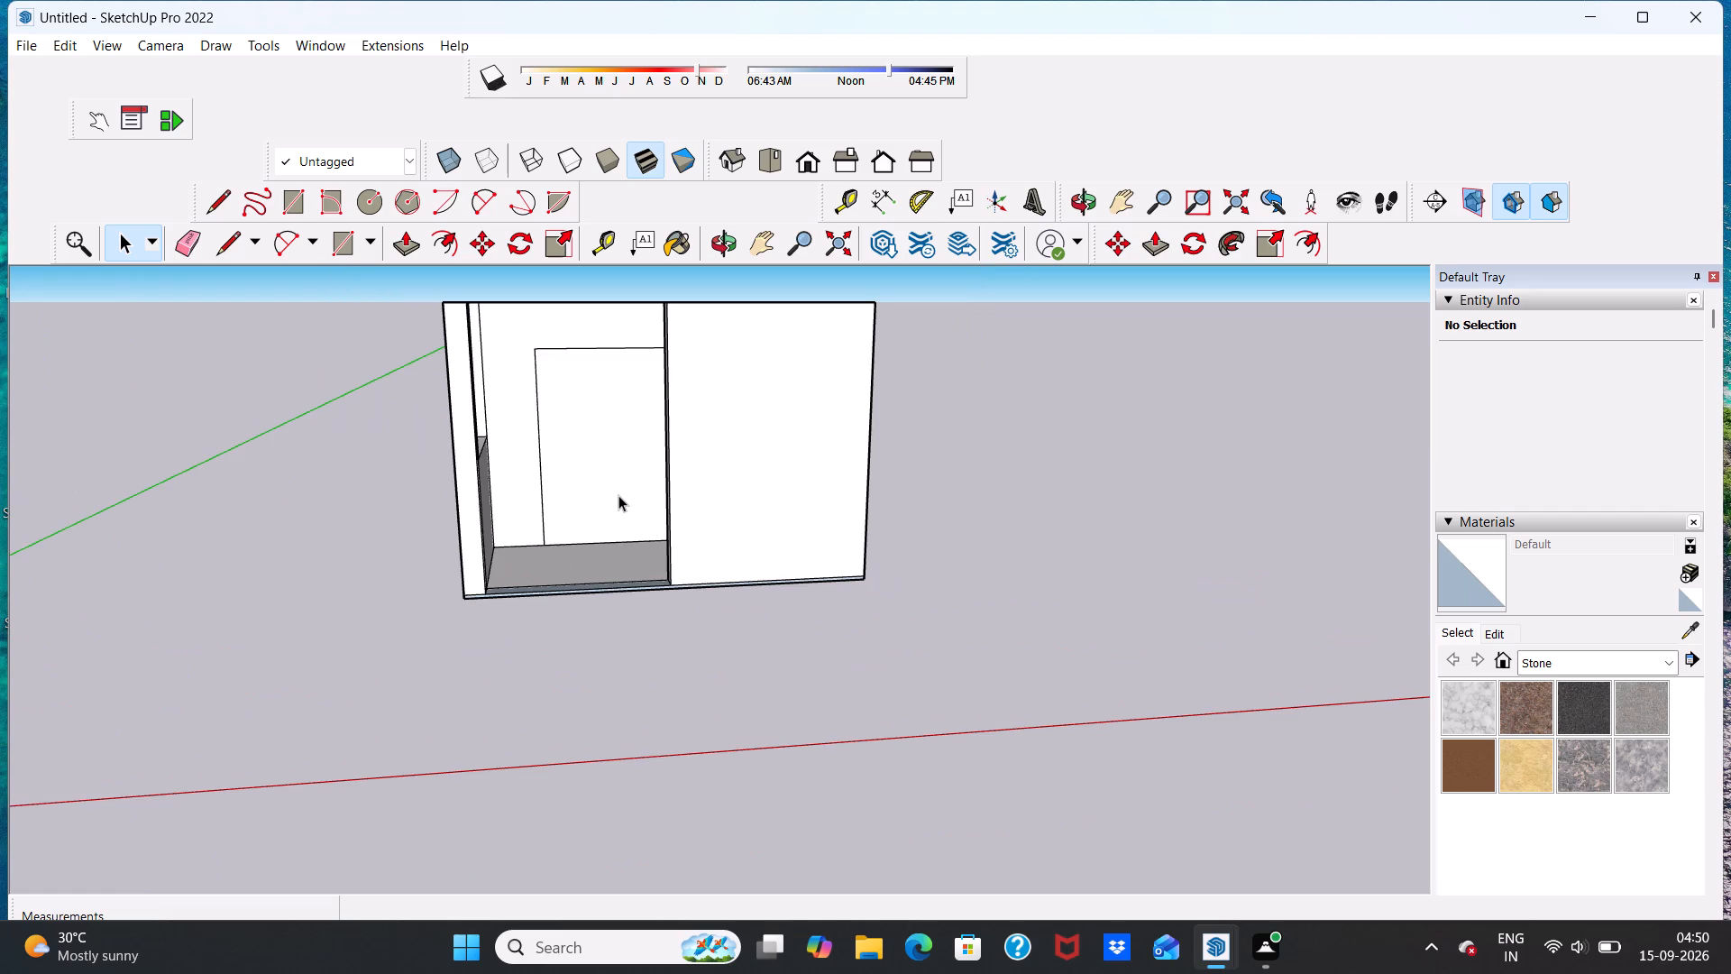
scroll(651, 408, up, 2)
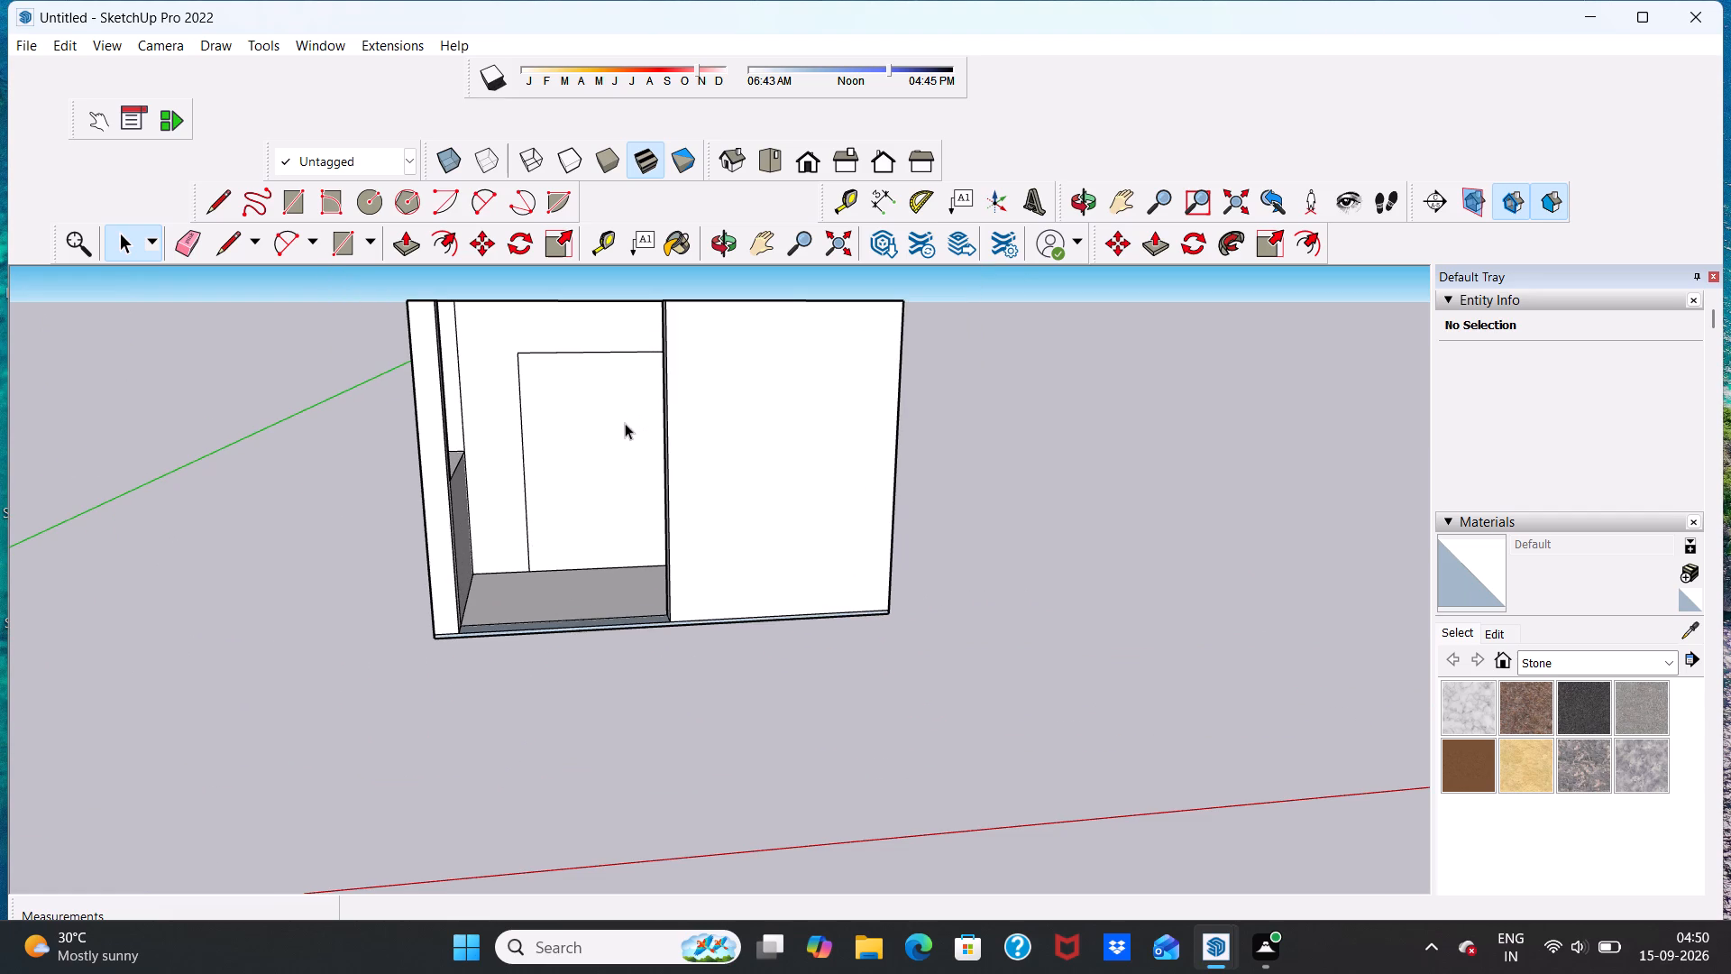
scroll(616, 400, down, 5)
scroll(614, 399, up, 5)
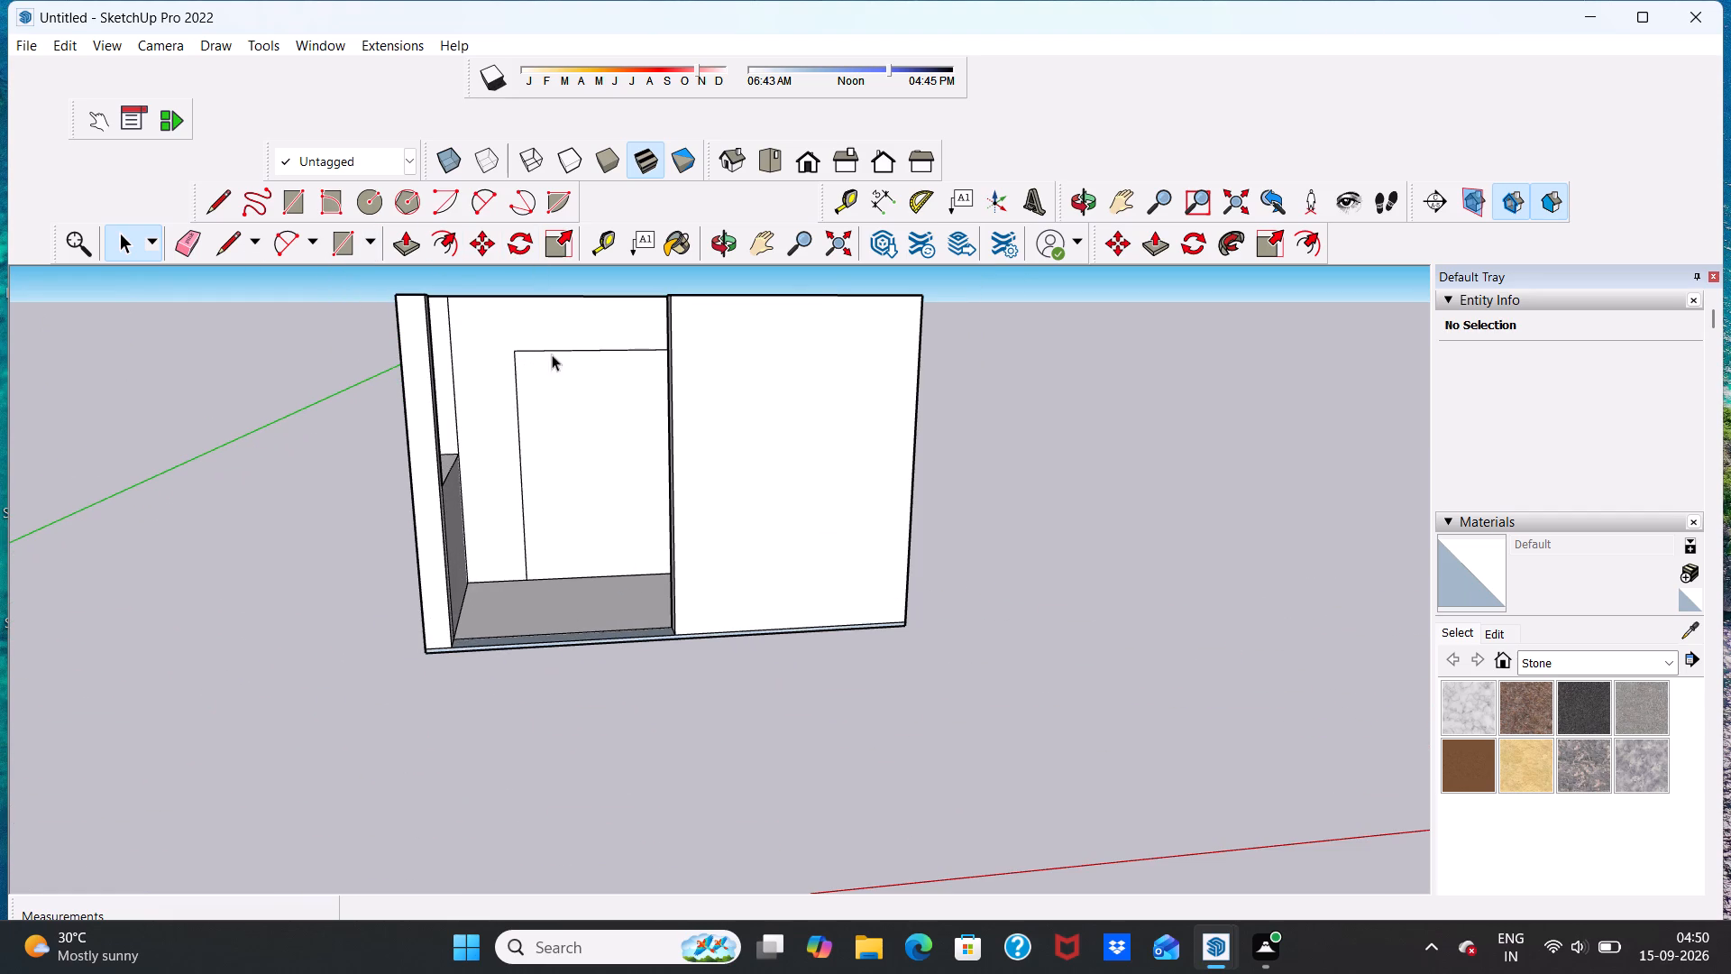
middle_drag(606, 359, 295, 565)
scroll(668, 303, down, 2)
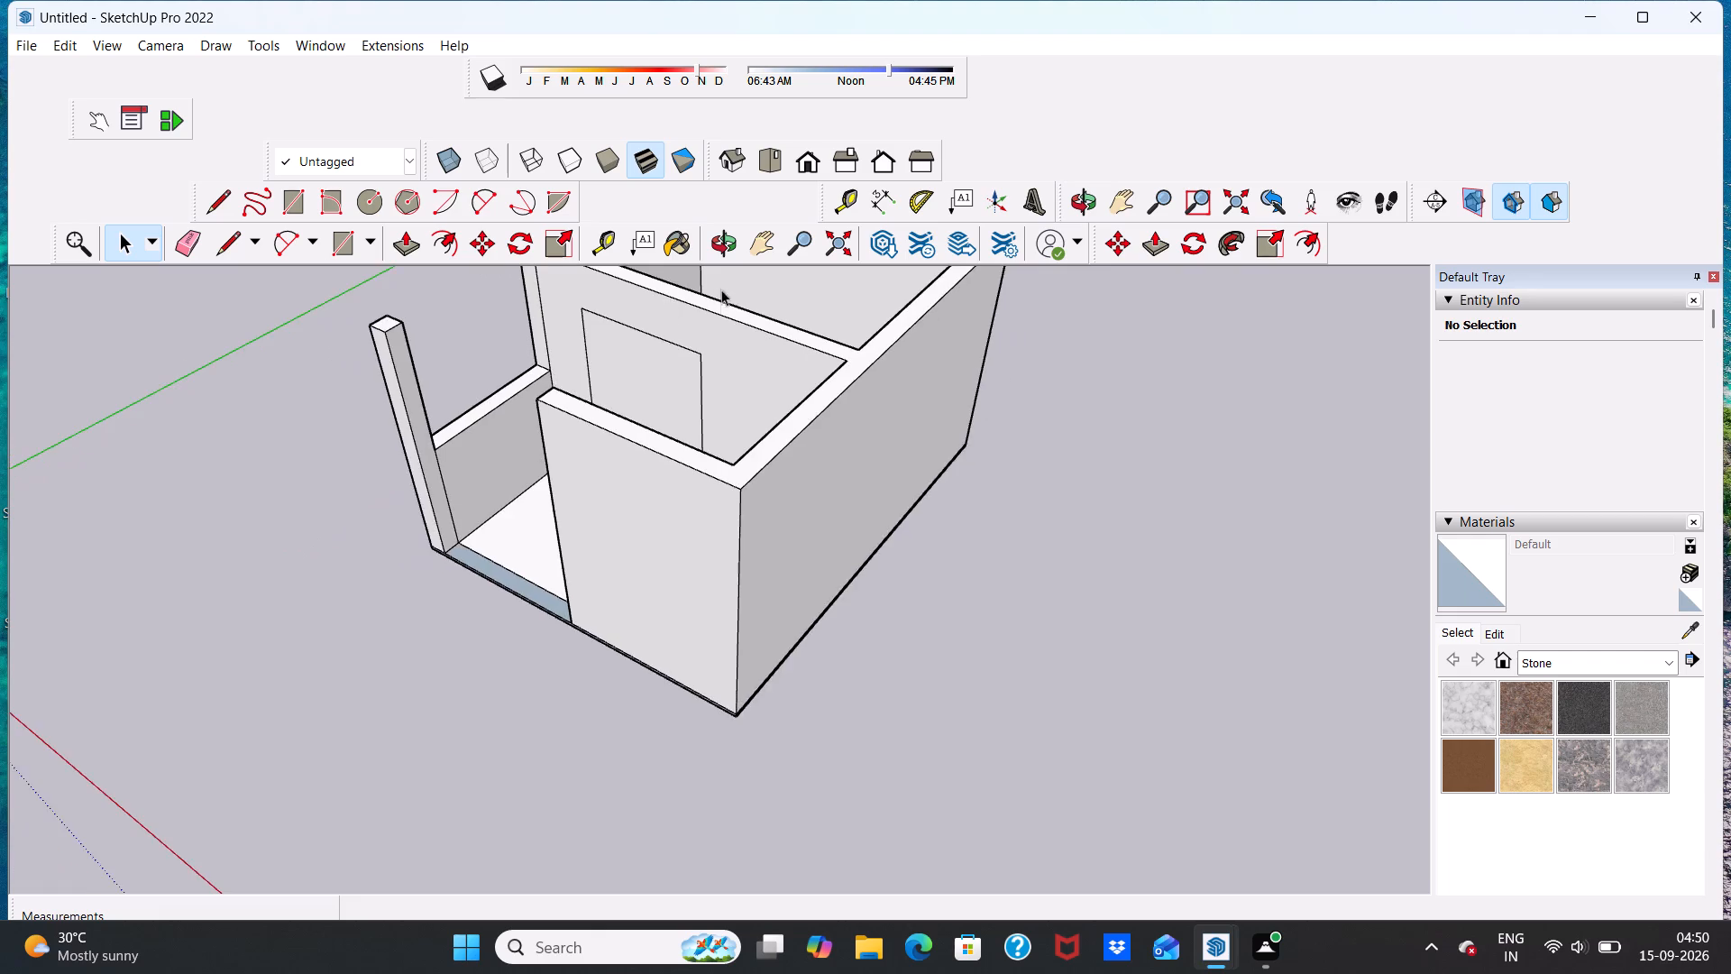
scroll(680, 278, up, 5)
click(401, 244)
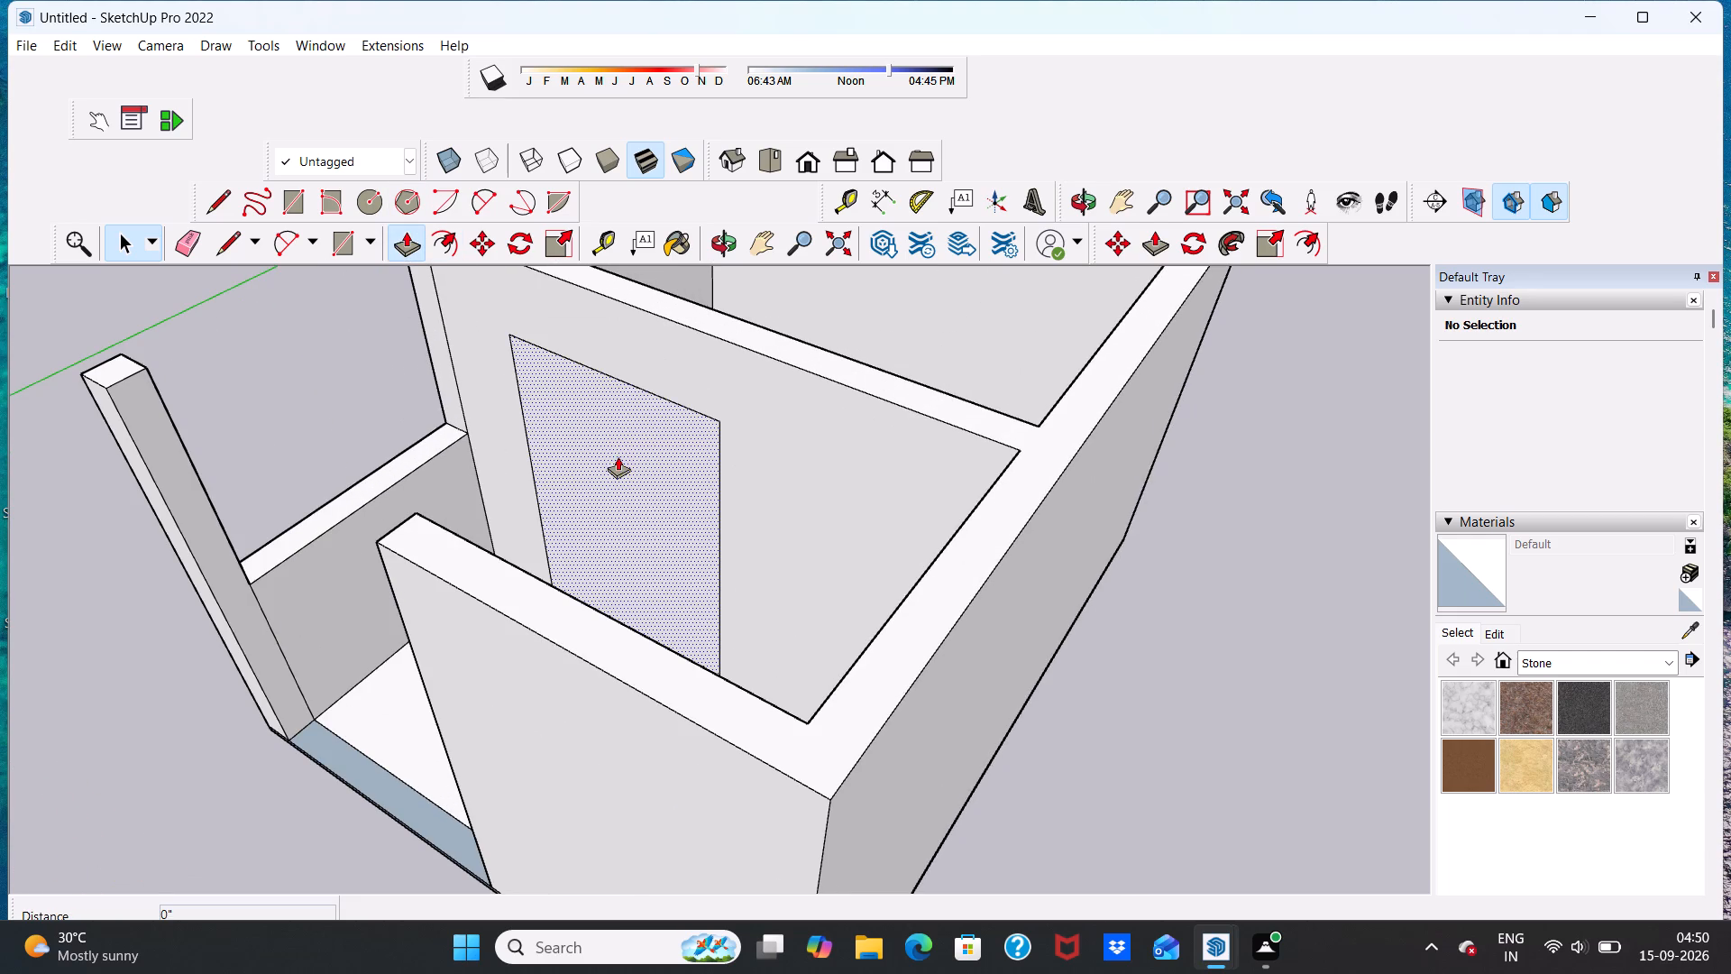
click(619, 455)
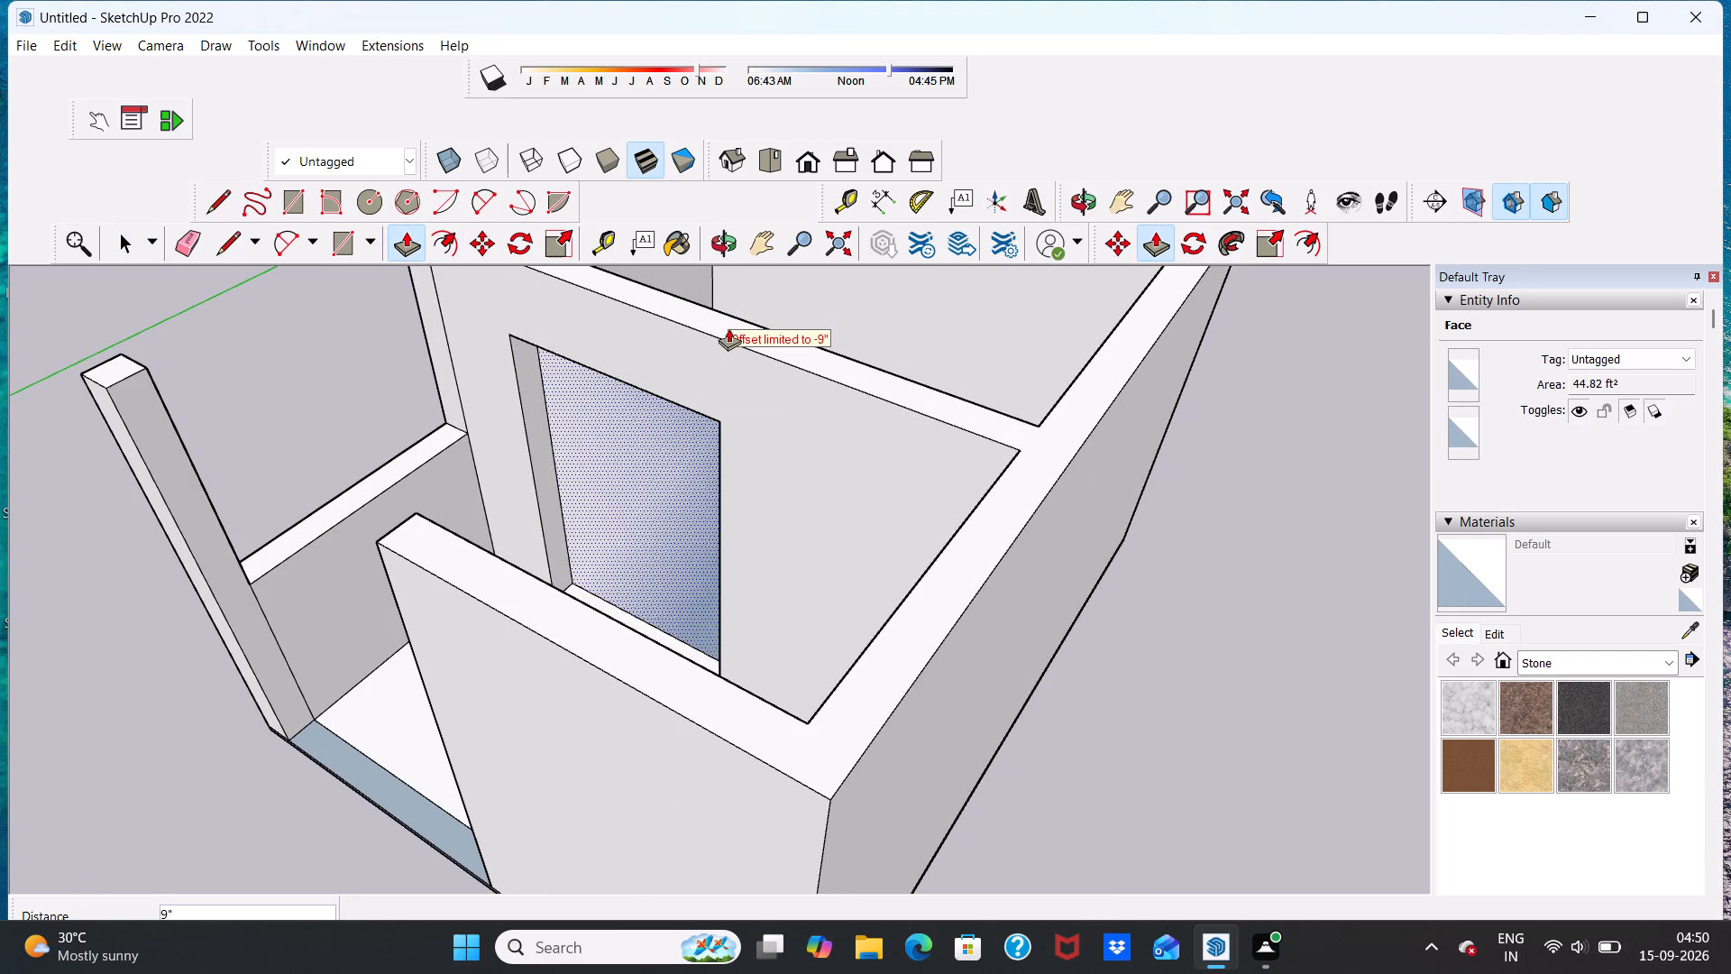
click(744, 326)
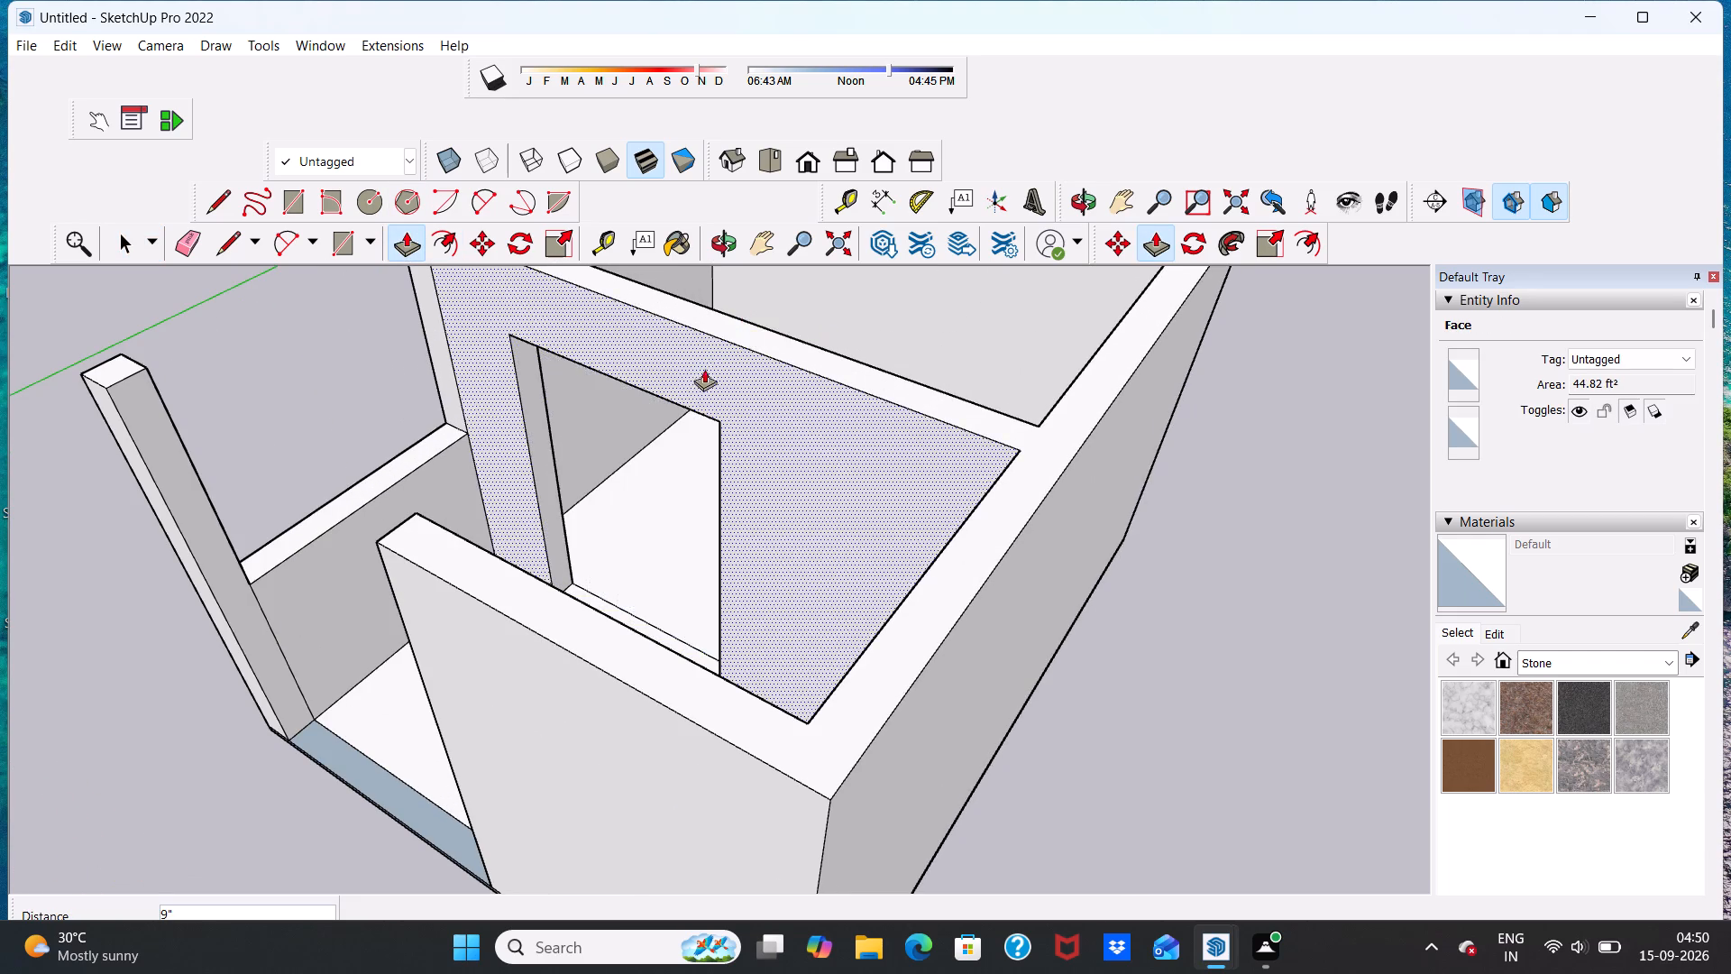
Examine the doorway in the dividing wall and the two rooms through the front opening from several angles.
scroll(703, 372, down, 10)
middle_drag(718, 421, 755, 279)
middle_drag(513, 422, 775, 396)
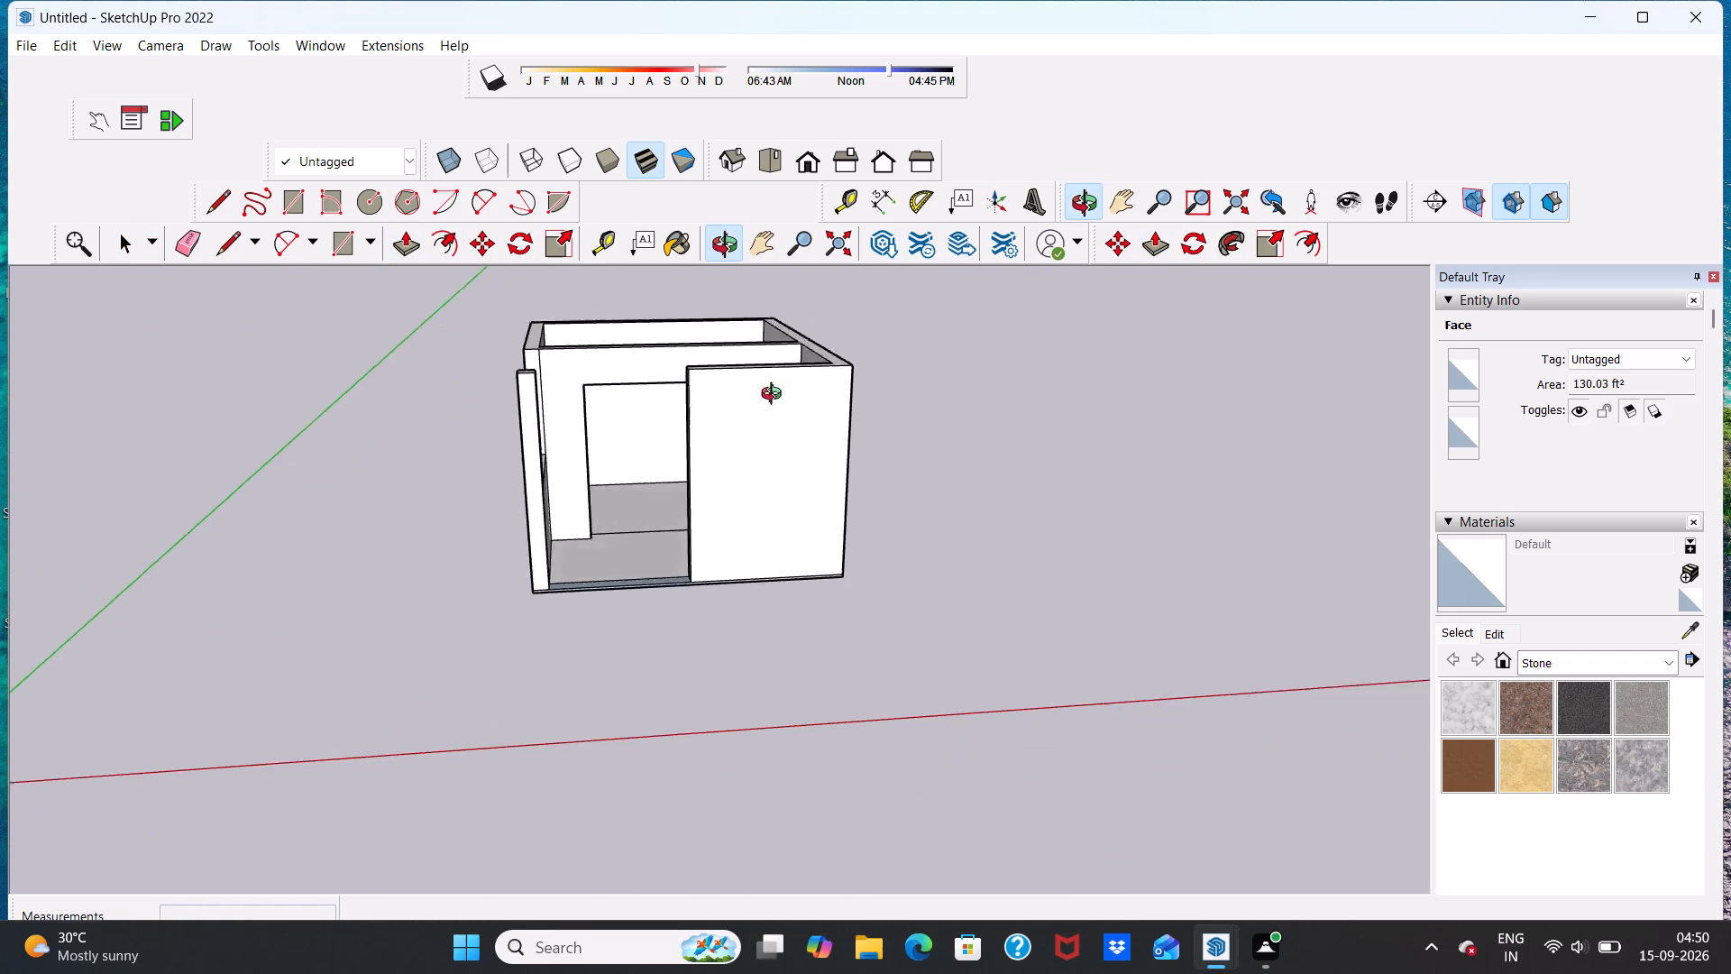
middle_drag(775, 396, 775, 397)
scroll(684, 476, up, 4)
scroll(627, 451, down, 5)
scroll(645, 487, up, 3)
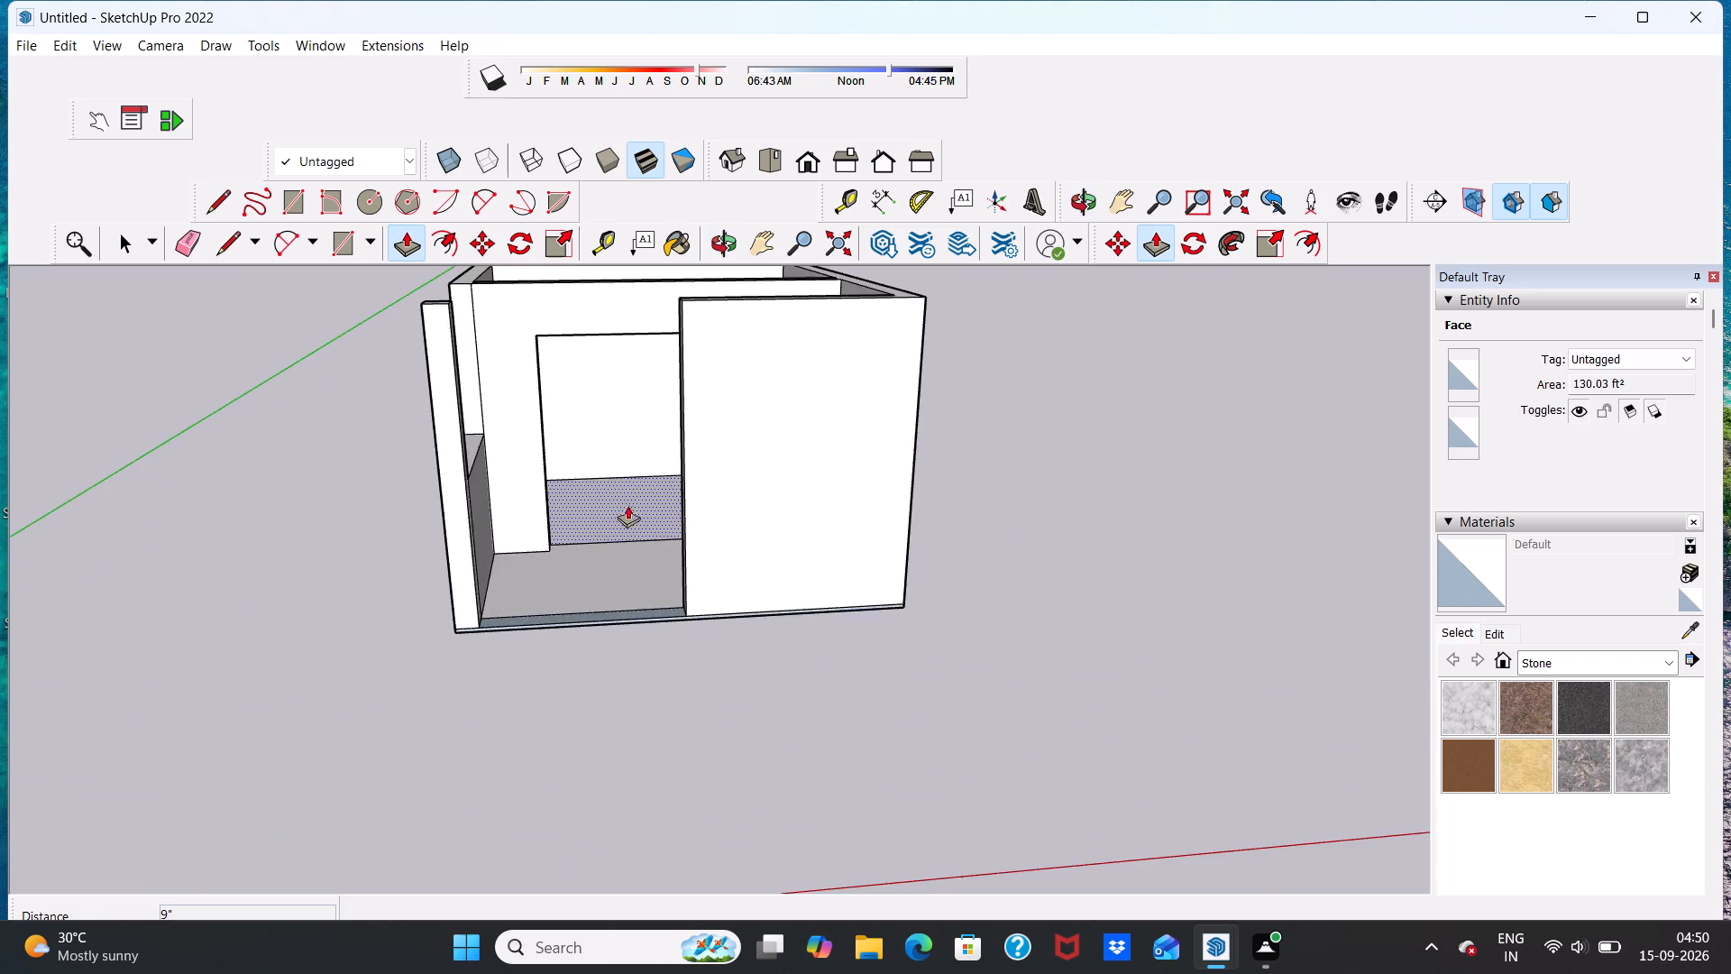
scroll(628, 522, down, 6)
middle_drag(632, 535, 622, 472)
middle_drag(697, 552, 647, 587)
scroll(628, 583, up, 8)
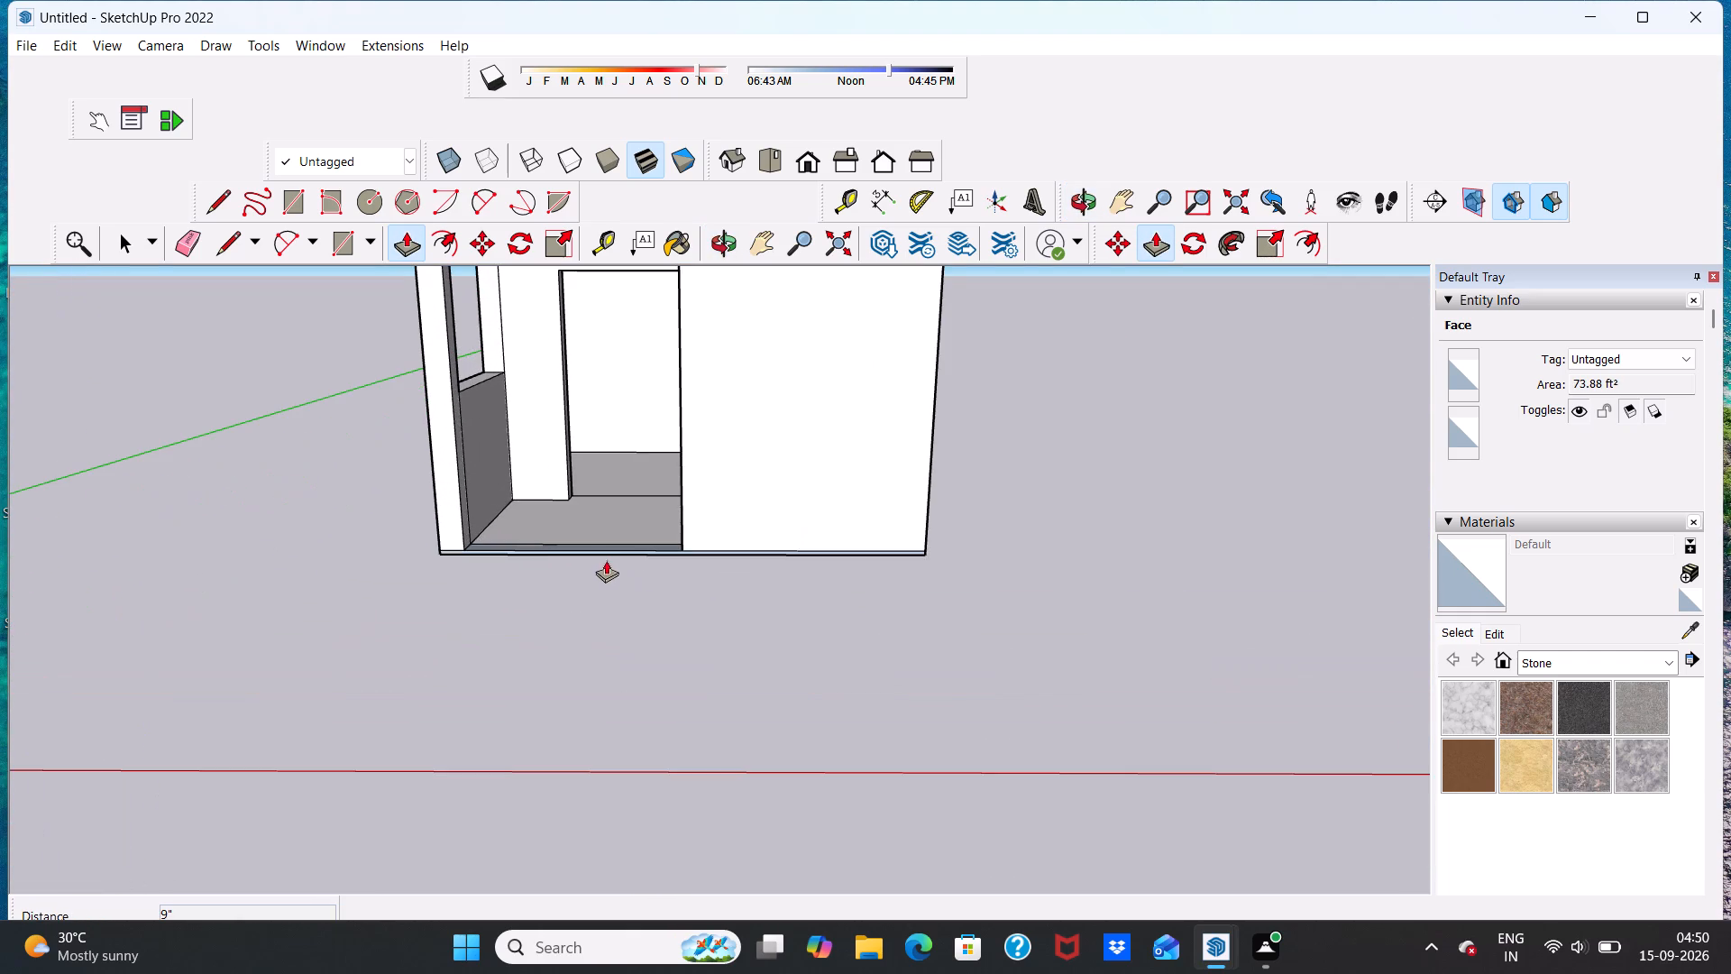
middle_drag(616, 624, 630, 682)
scroll(632, 636, down, 7)
scroll(698, 486, up, 6)
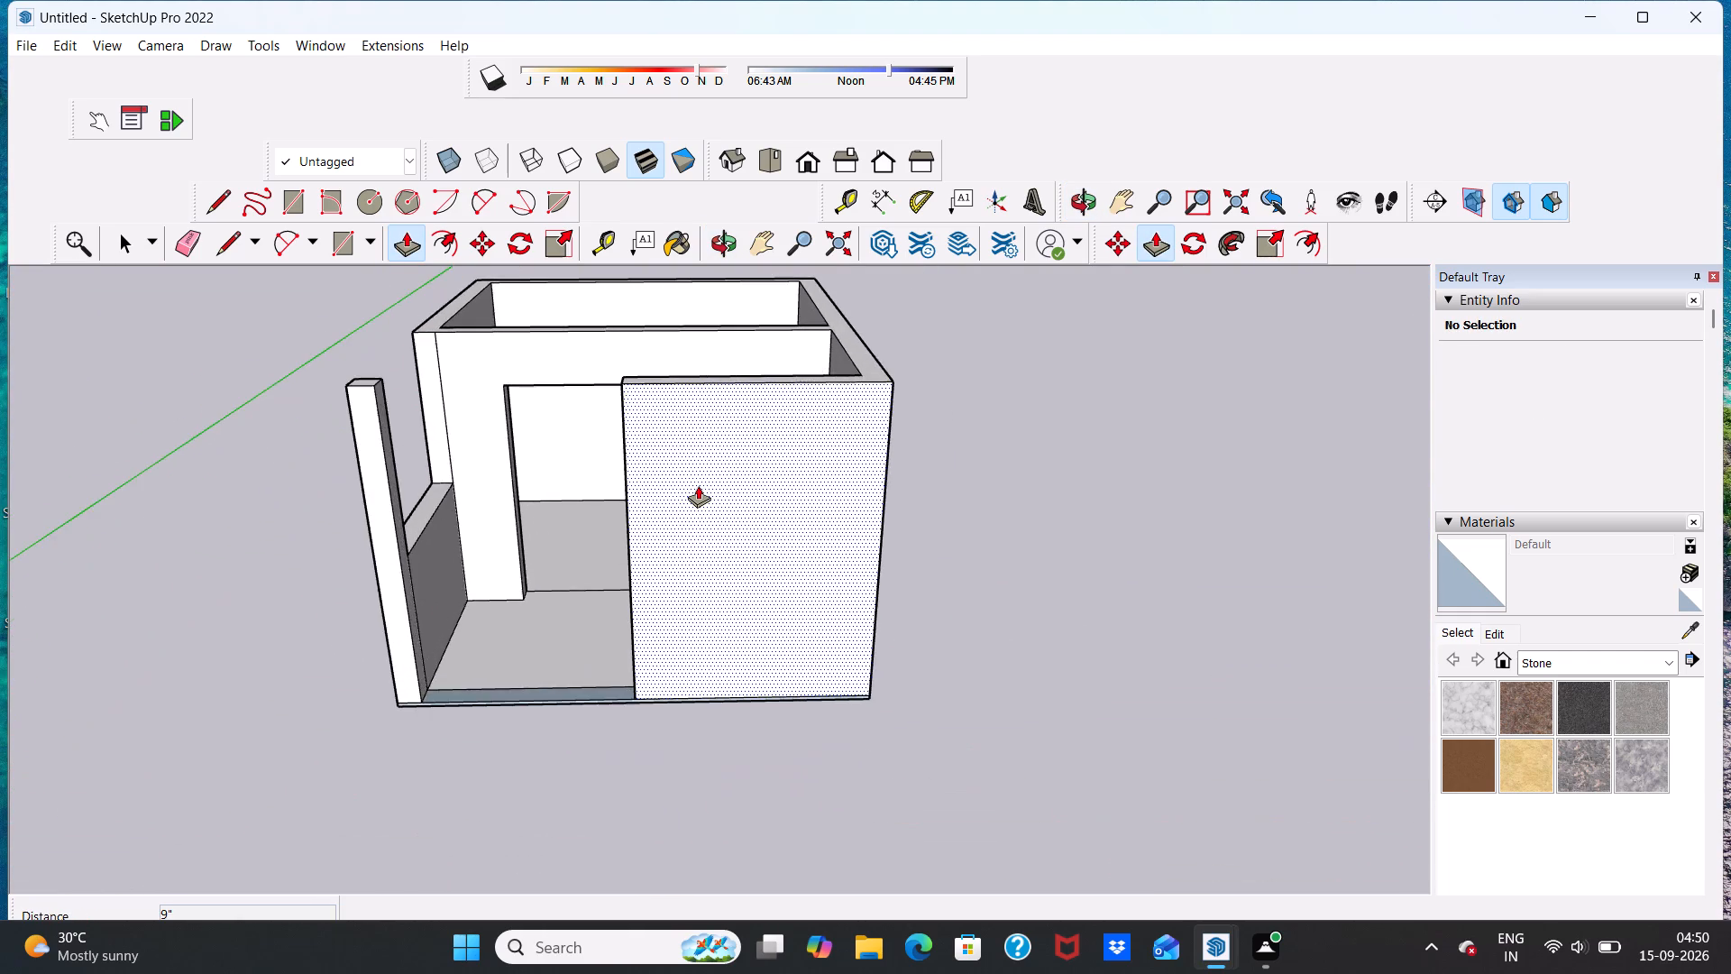
scroll(685, 489, down, 6)
middle_drag(668, 499, 639, 420)
scroll(604, 459, up, 9)
scroll(576, 479, down, 6)
middle_drag(532, 480, 540, 527)
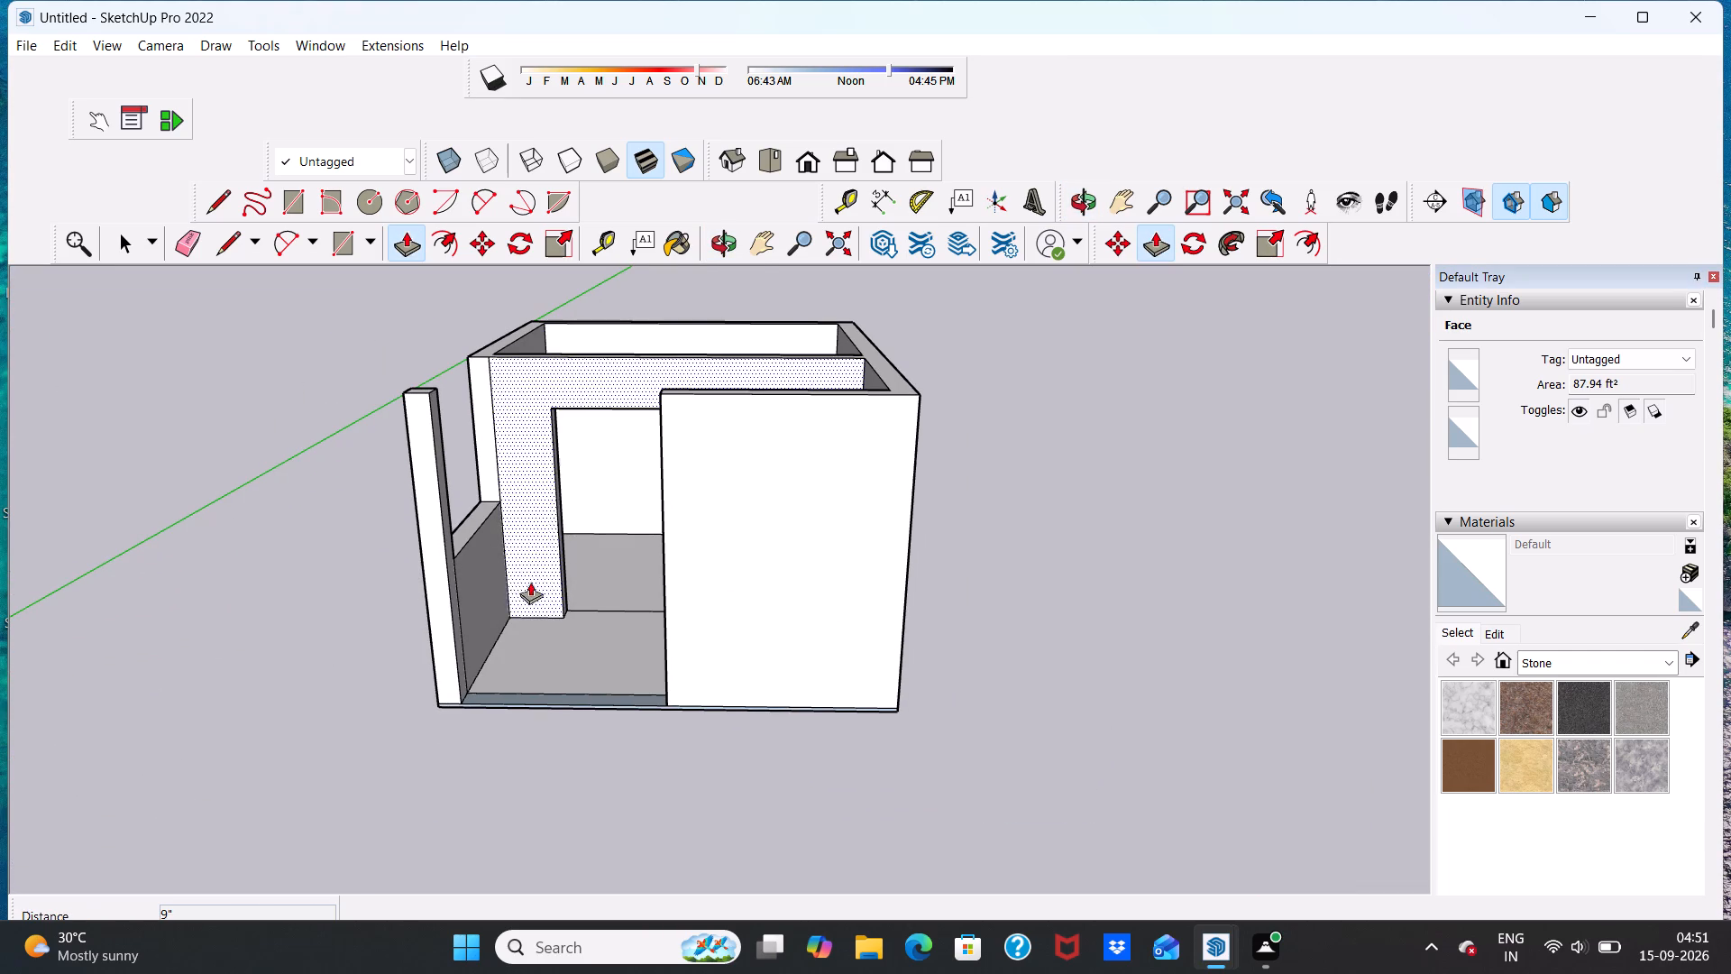
key(space)
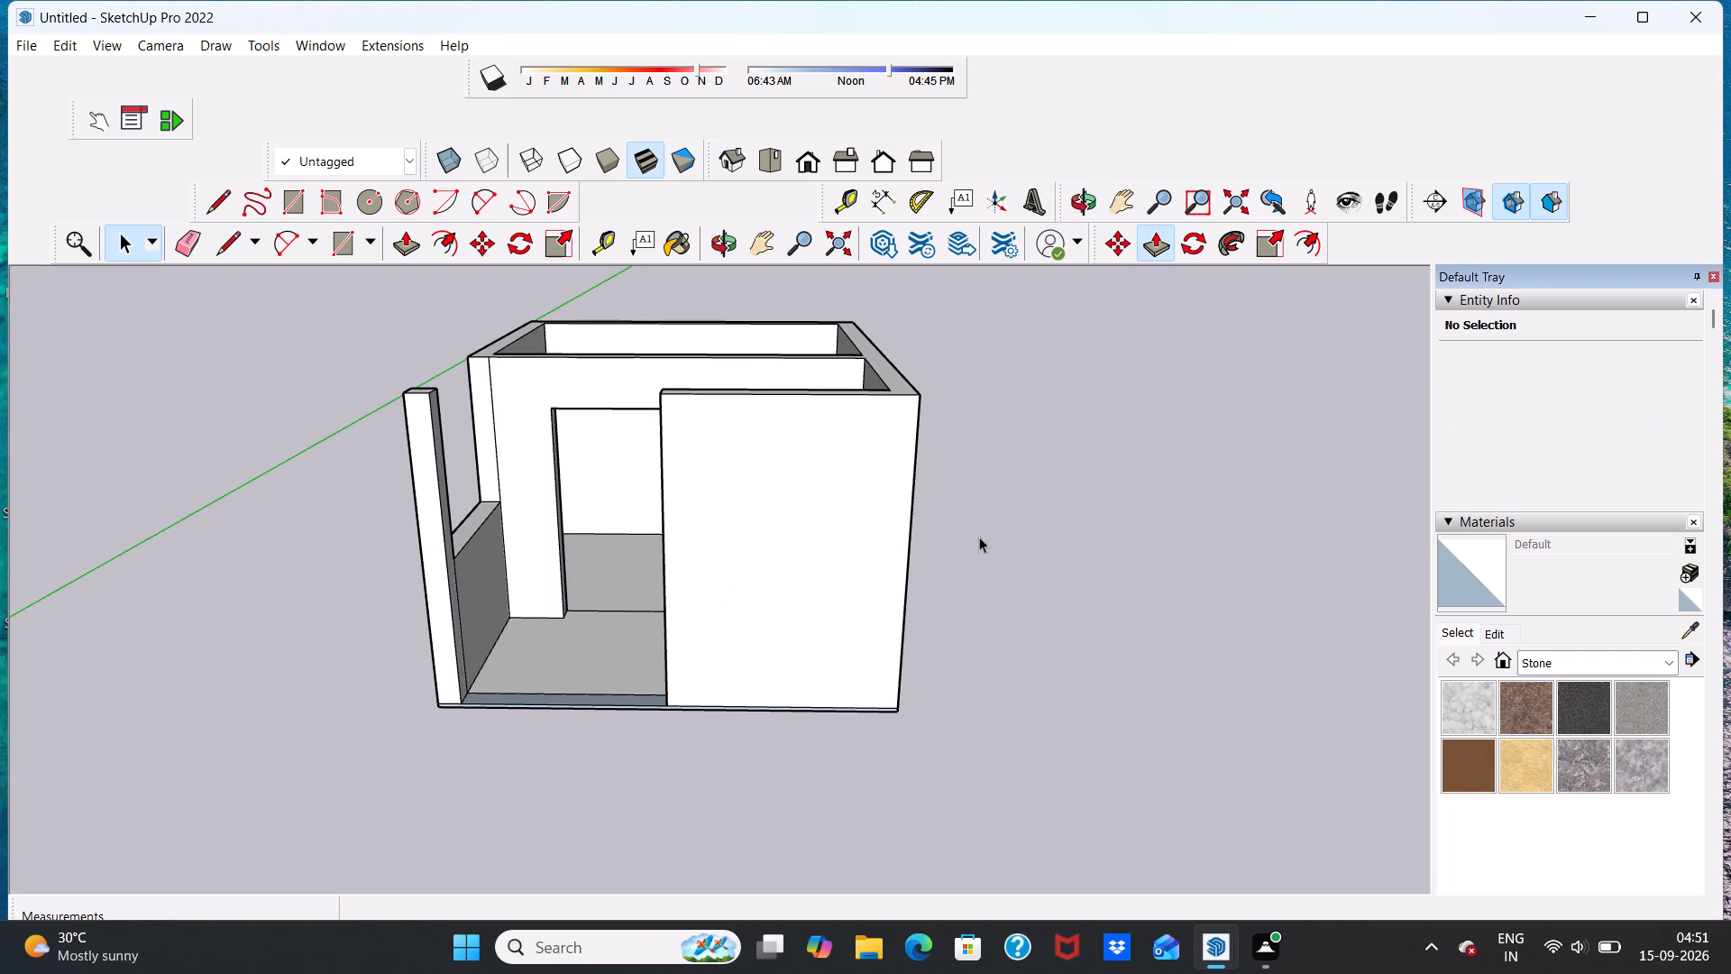
scroll(972, 529, down, 4)
scroll(846, 531, up, 5)
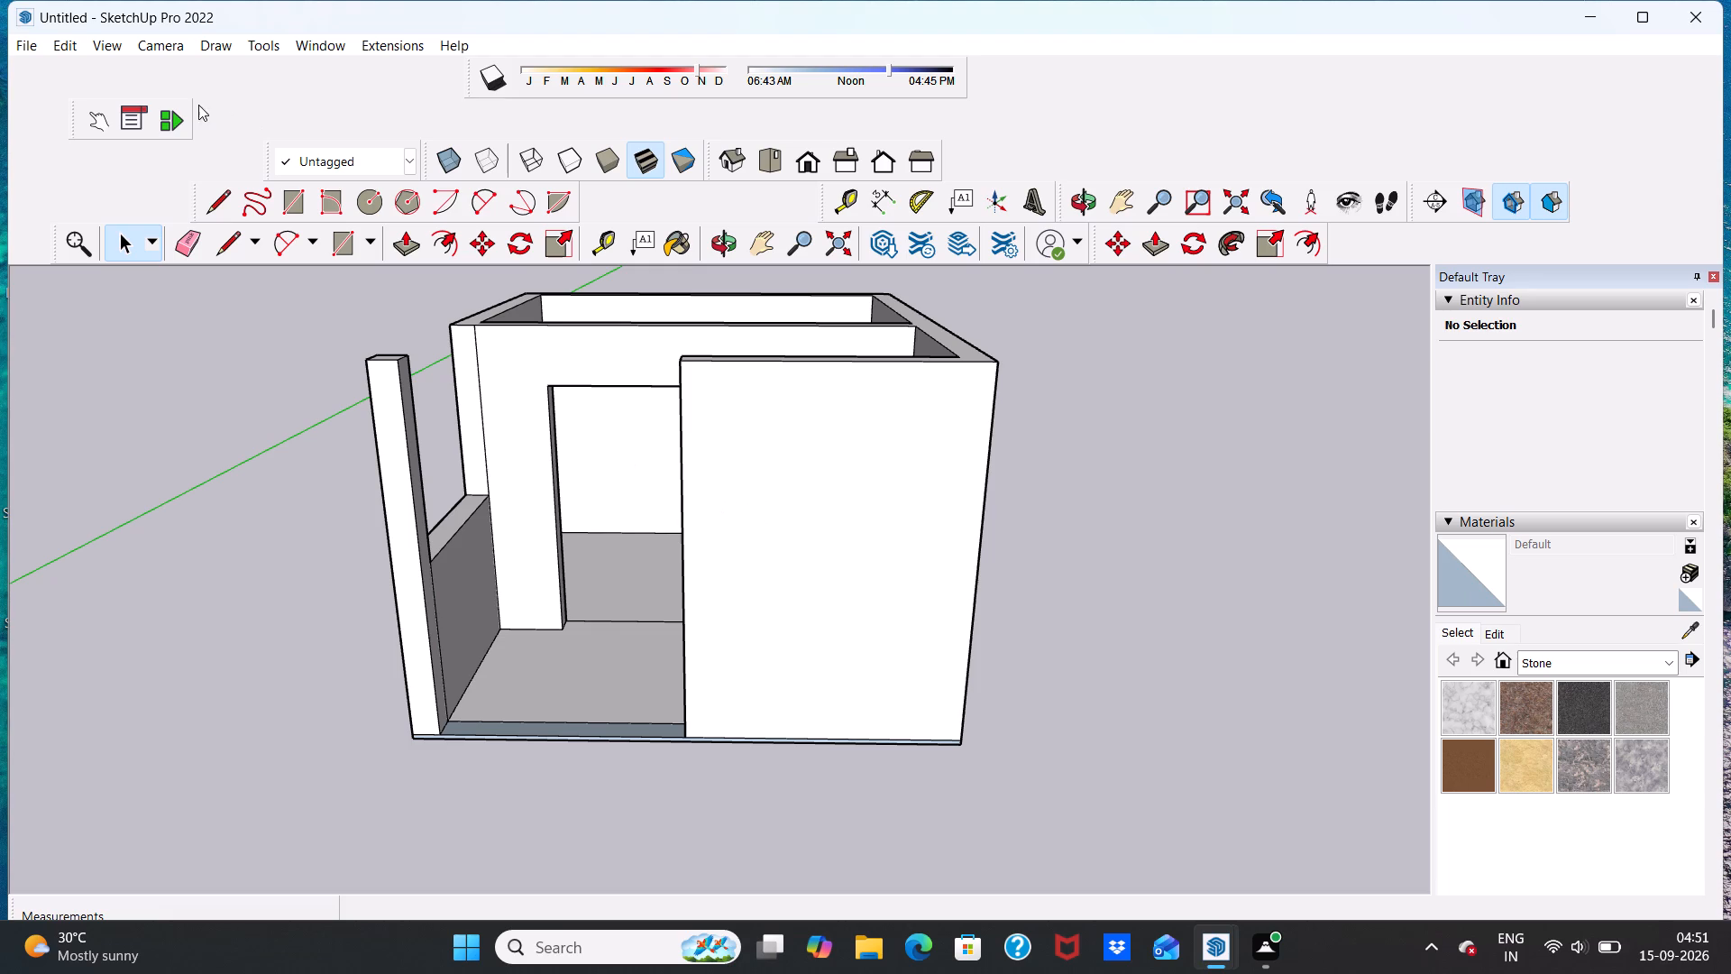
Examine the front opening, interior doorway and open top of the single-storey building from several angles.
scroll(147, 62, down, 5)
scroll(420, 521, down, 5)
scroll(468, 445, up, 4)
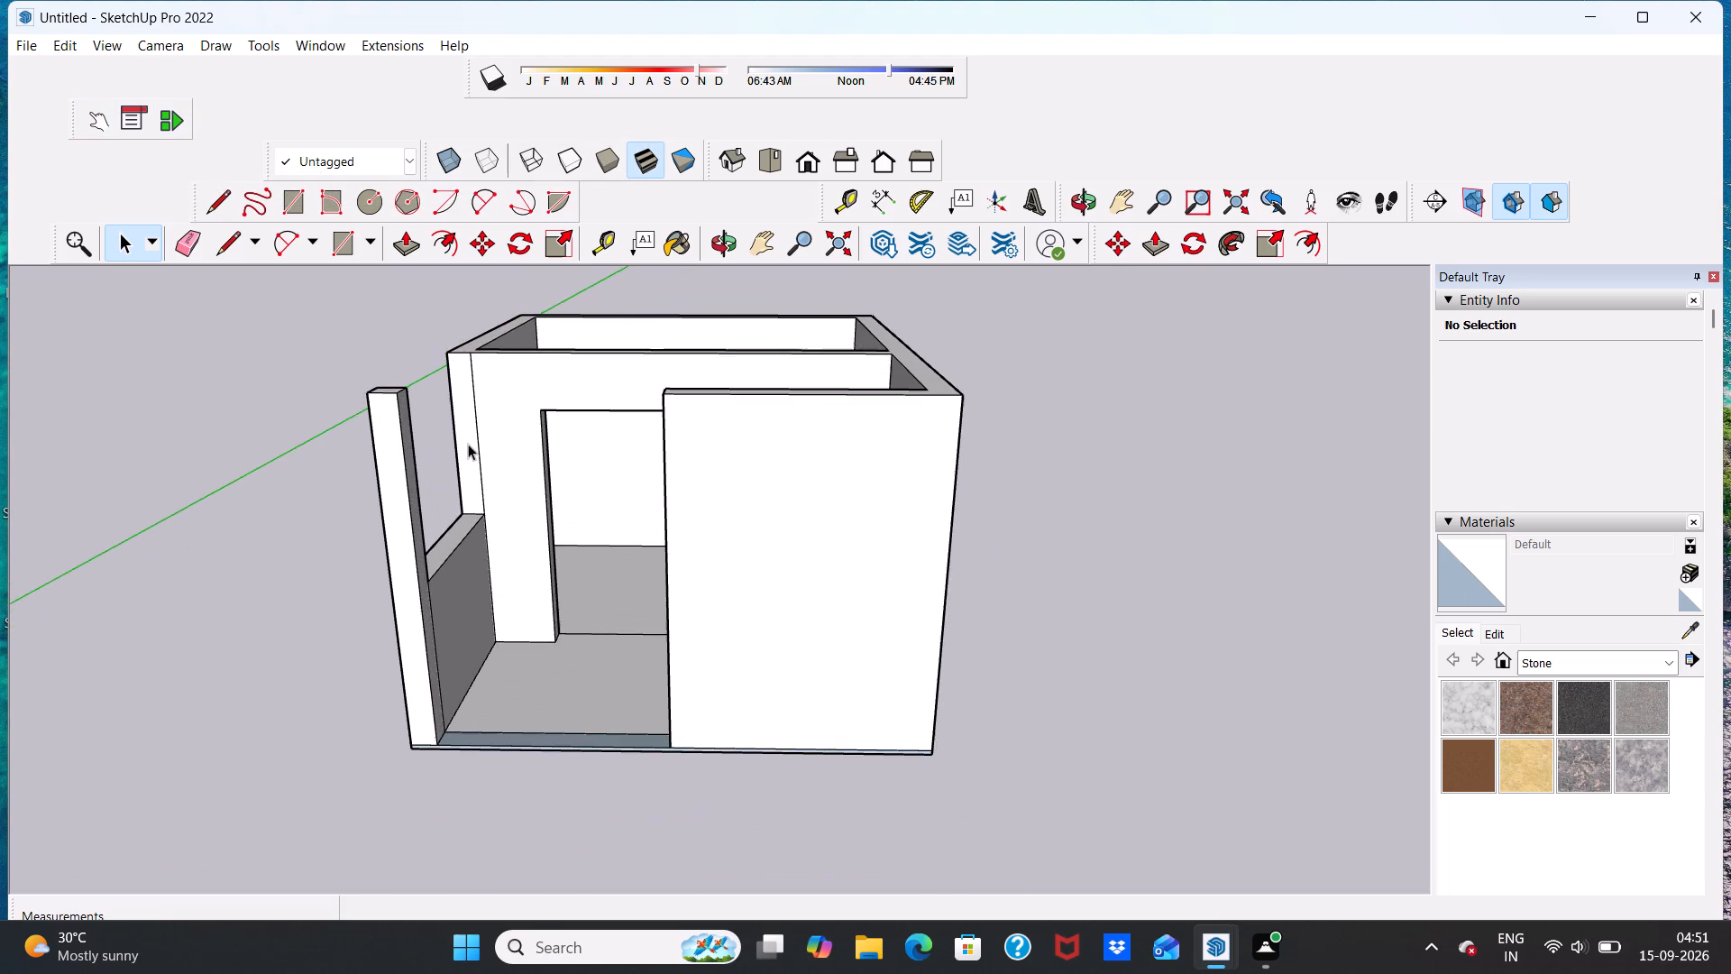
scroll(474, 456, down, 8)
middle_drag(482, 449, 527, 596)
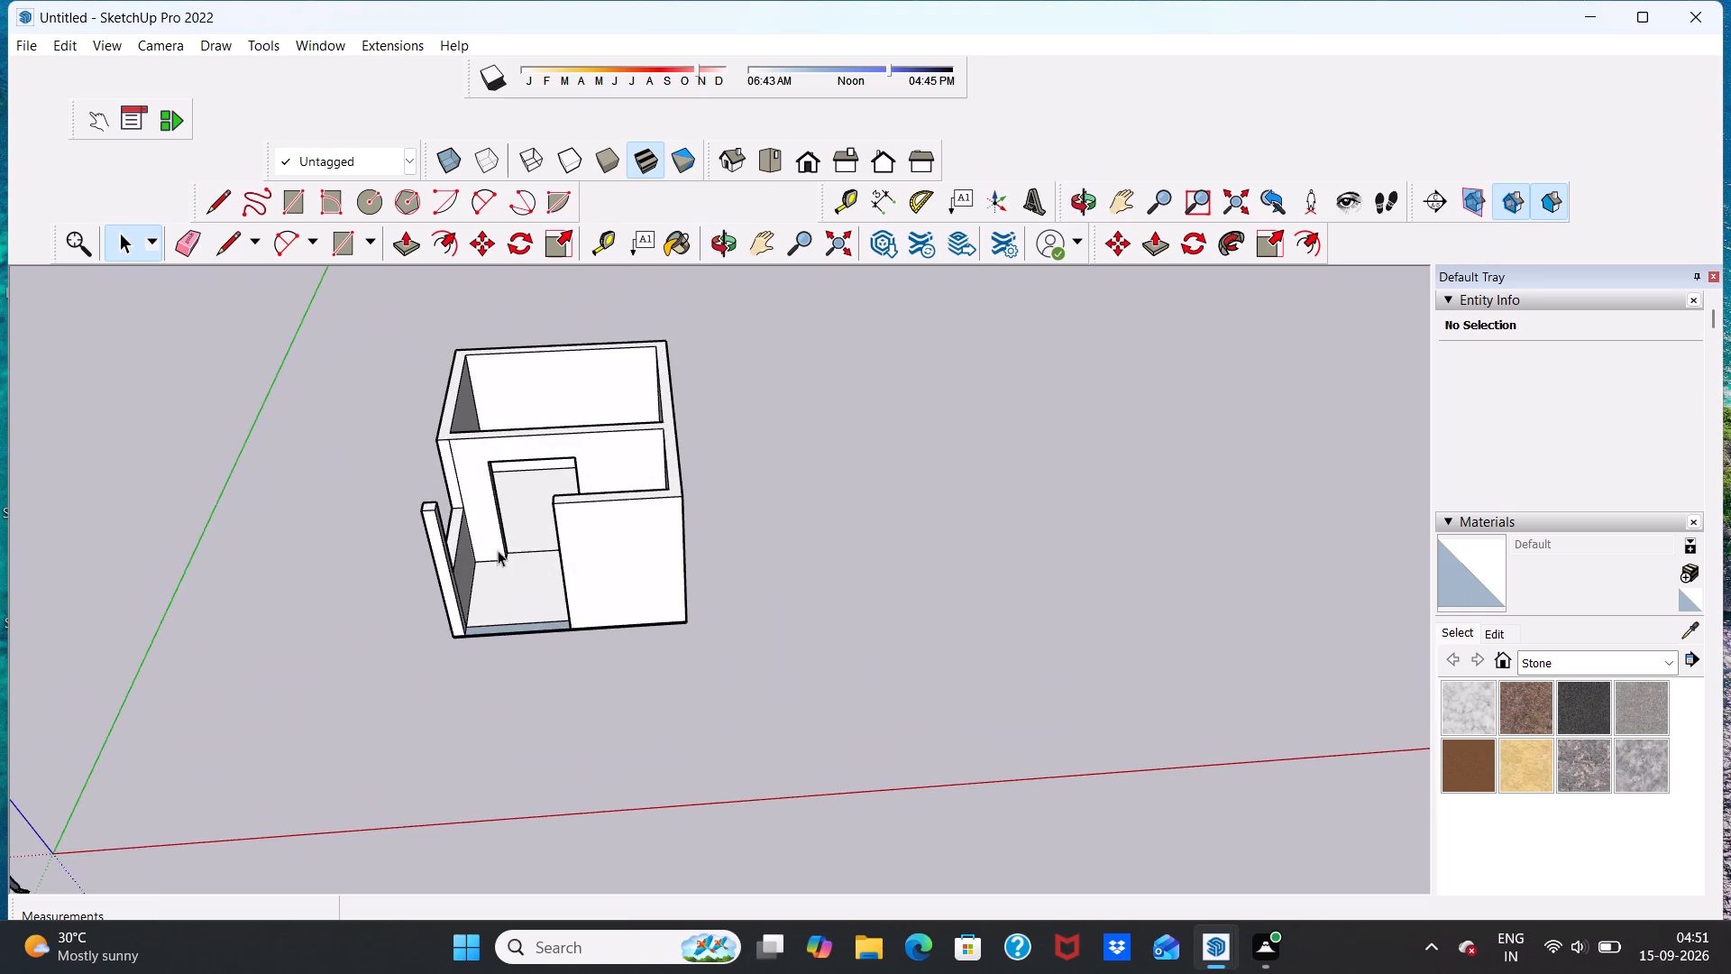
scroll(473, 518, up, 2)
scroll(508, 569, down, 3)
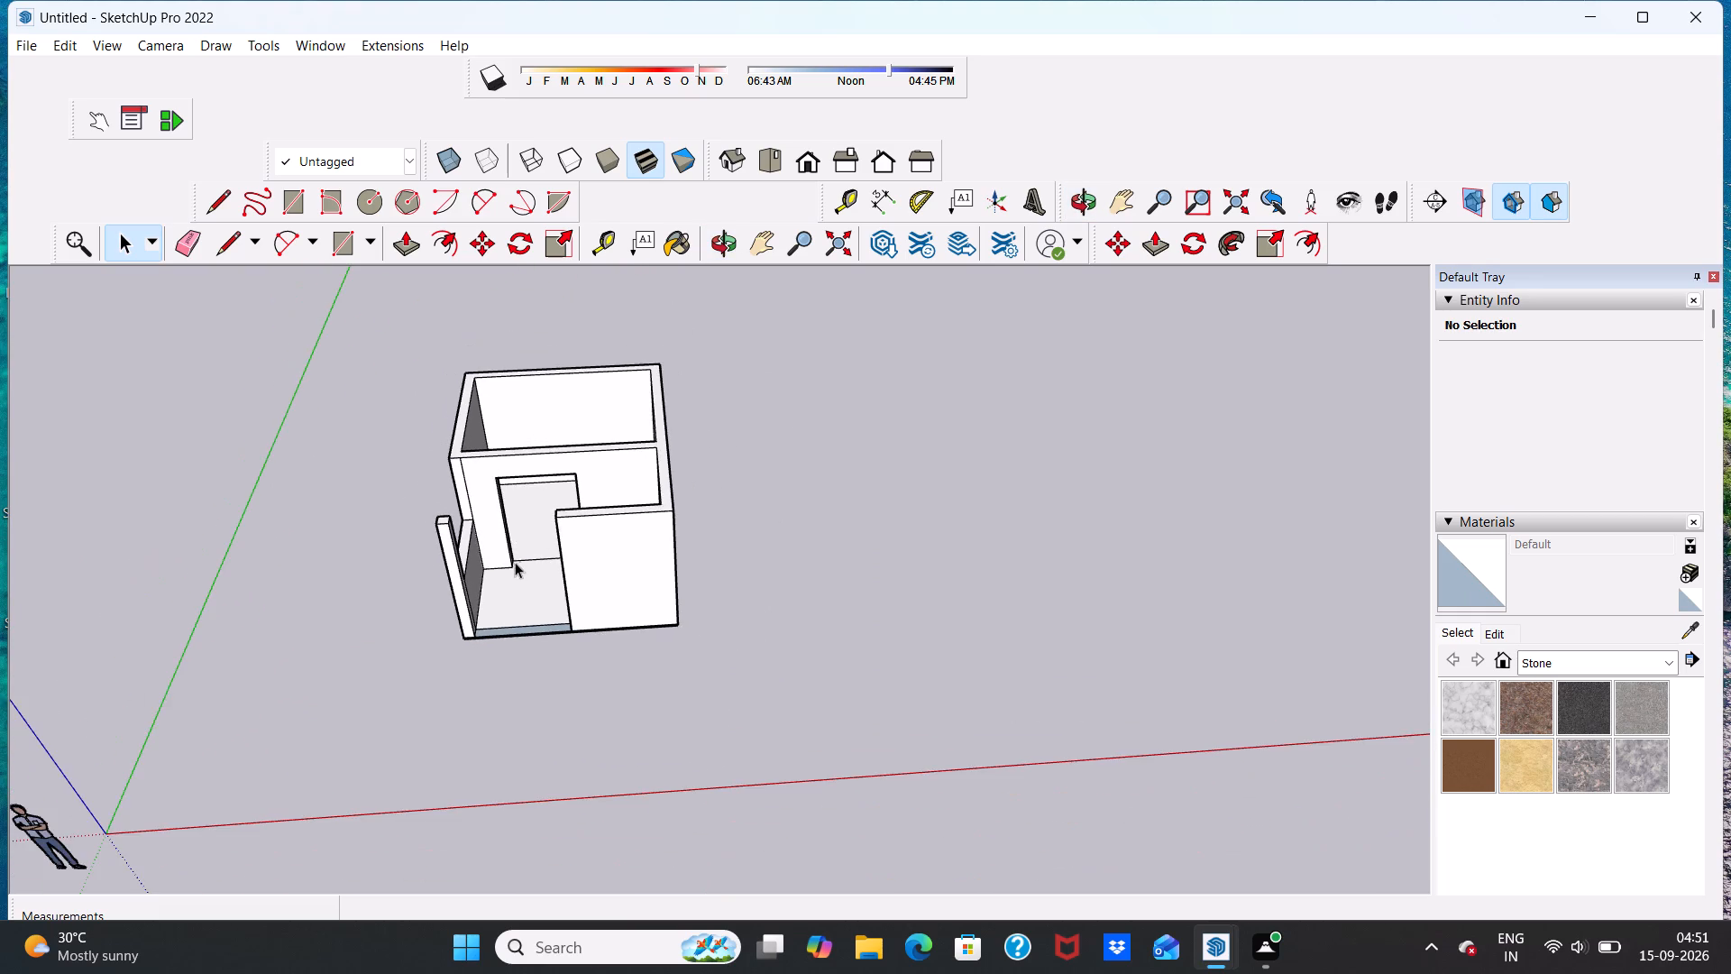
middle_drag(512, 565, 516, 503)
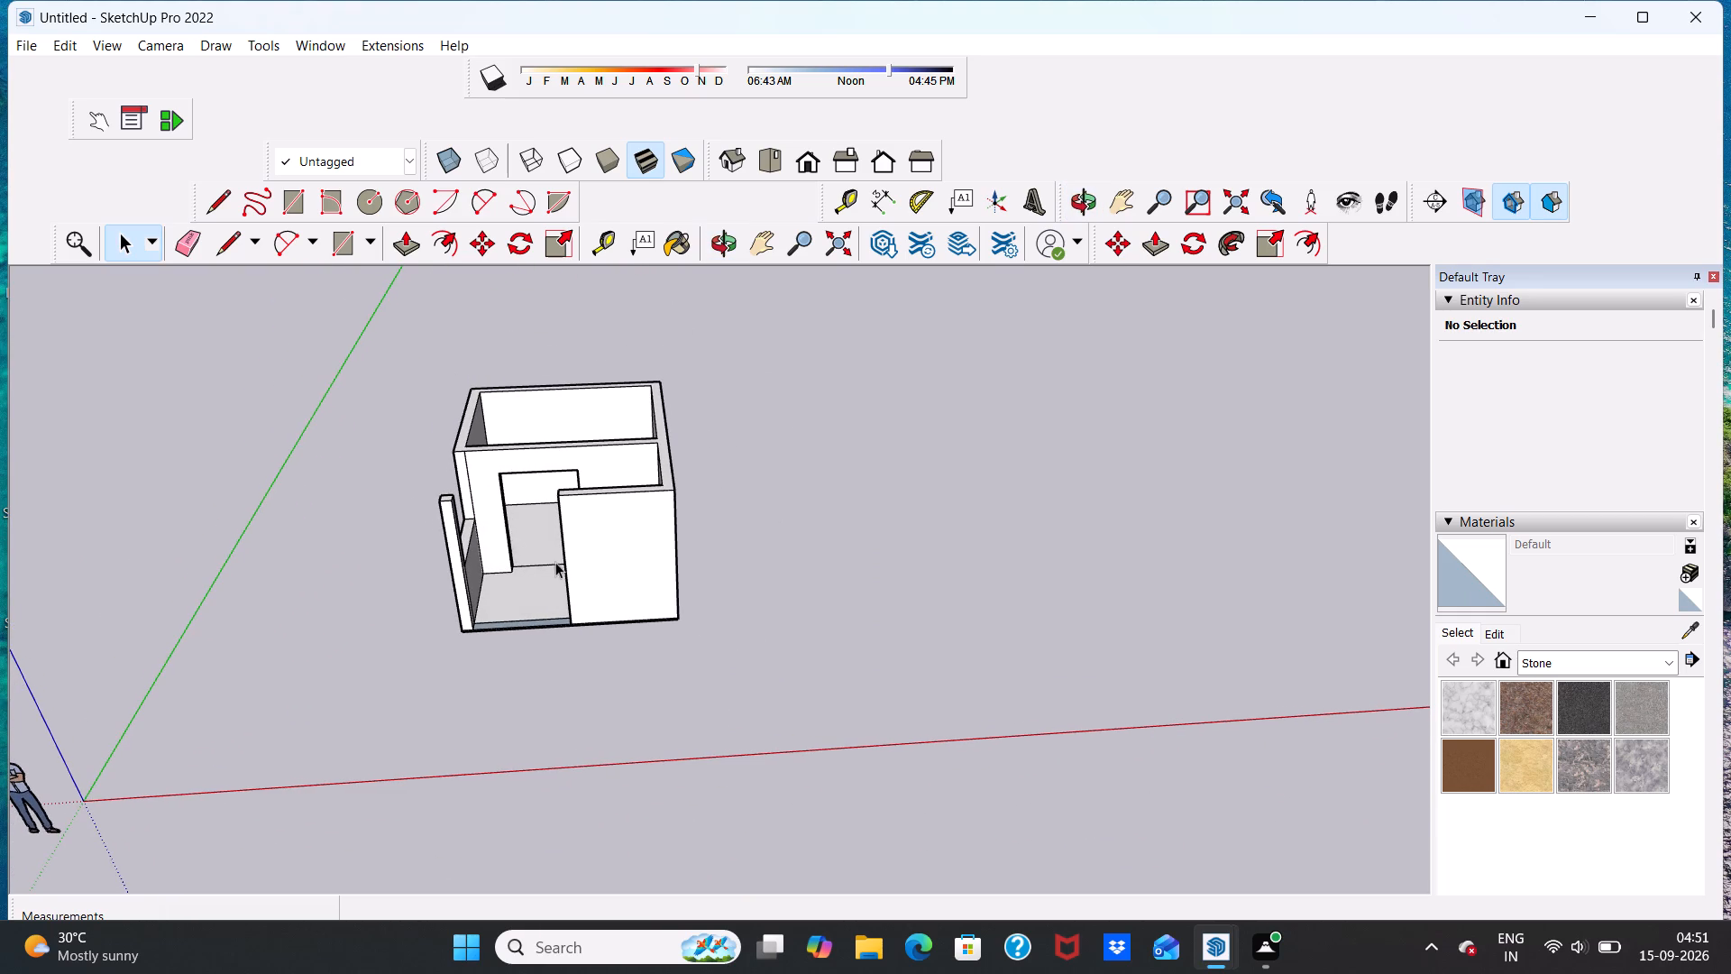
scroll(556, 556, up, 3)
middle_drag(547, 556, 542, 484)
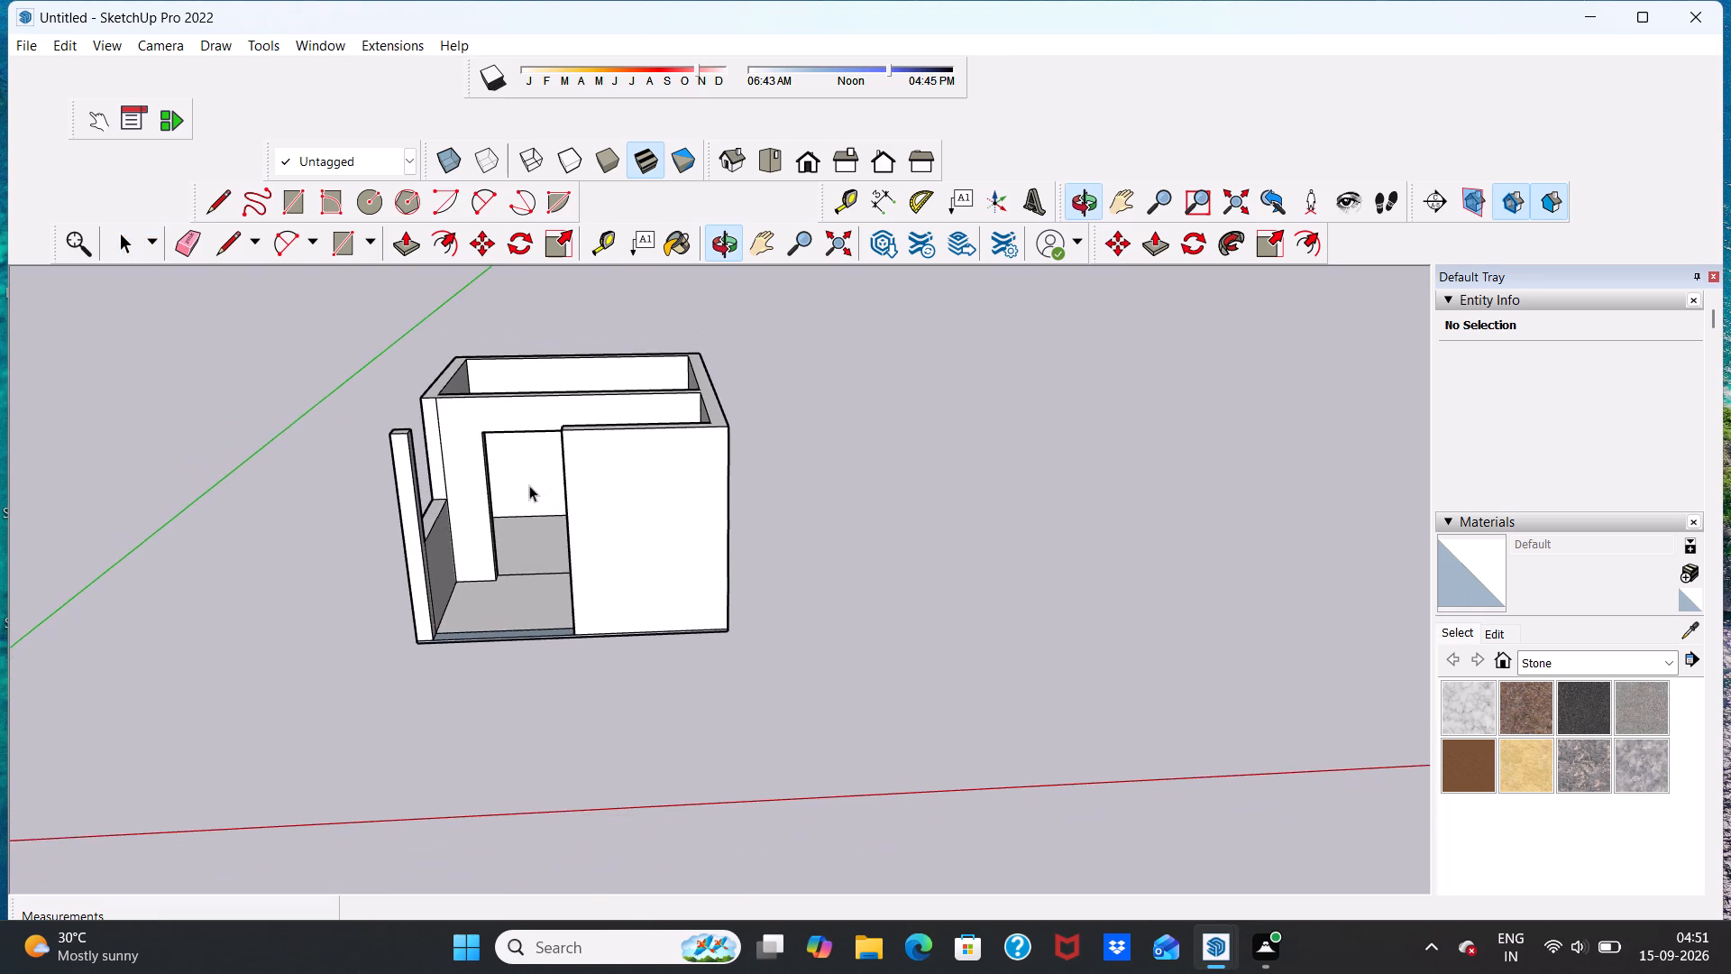
scroll(558, 519, up, 3)
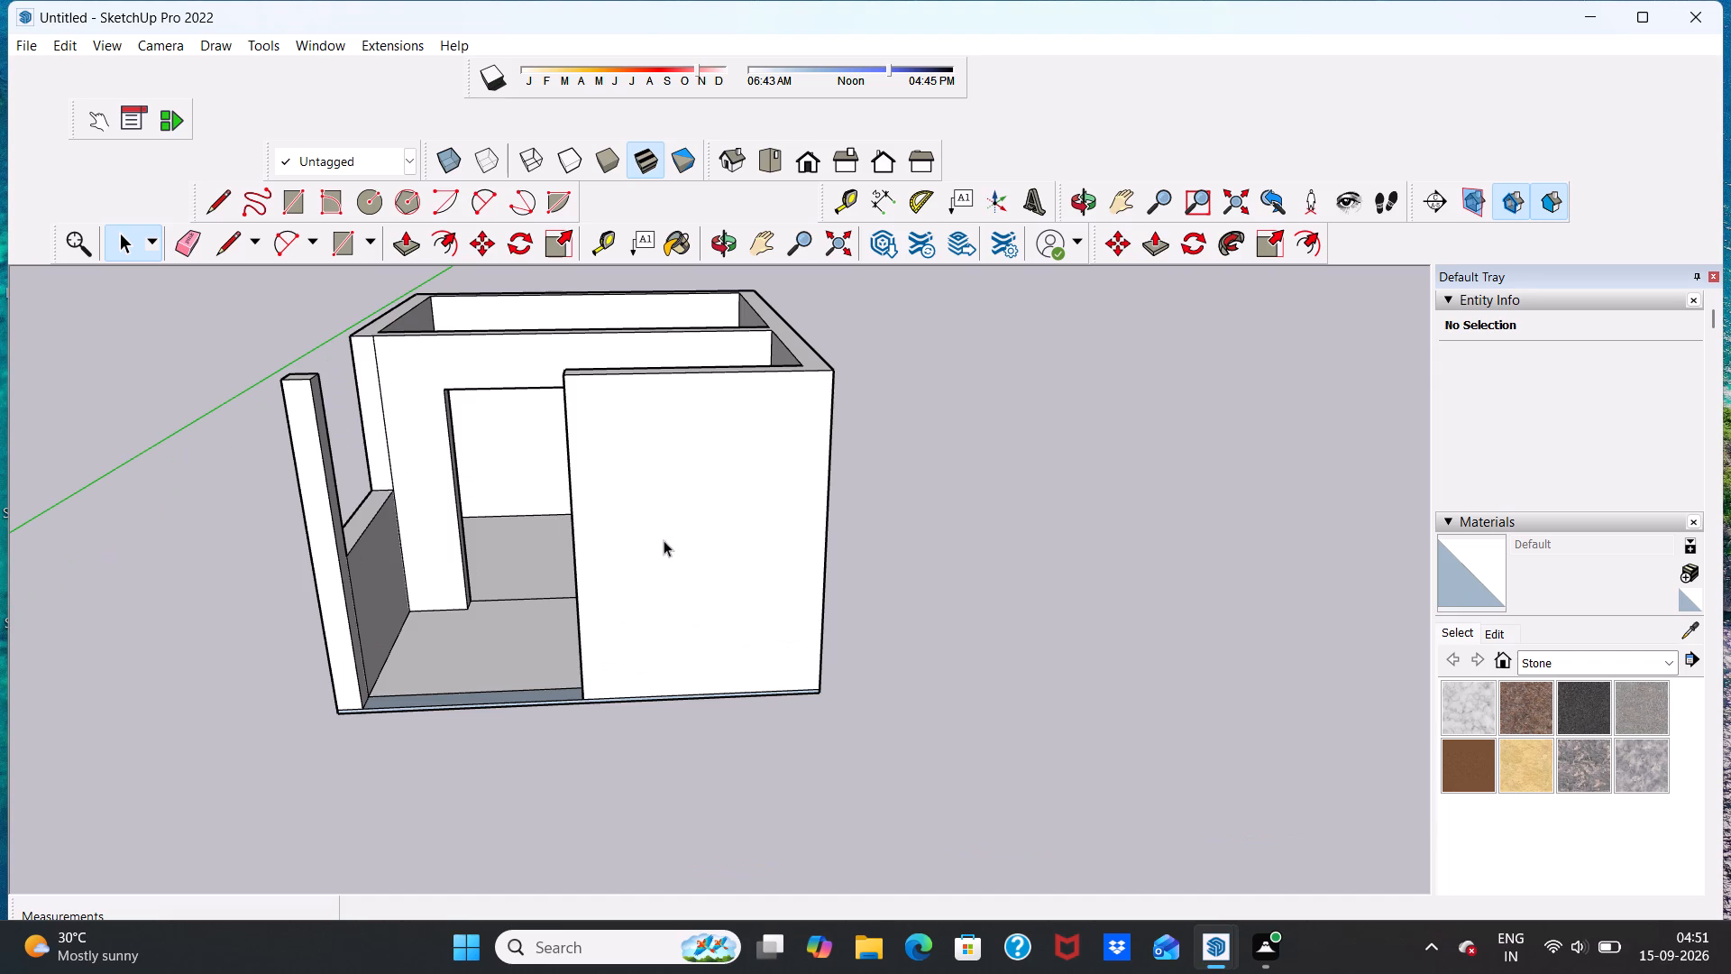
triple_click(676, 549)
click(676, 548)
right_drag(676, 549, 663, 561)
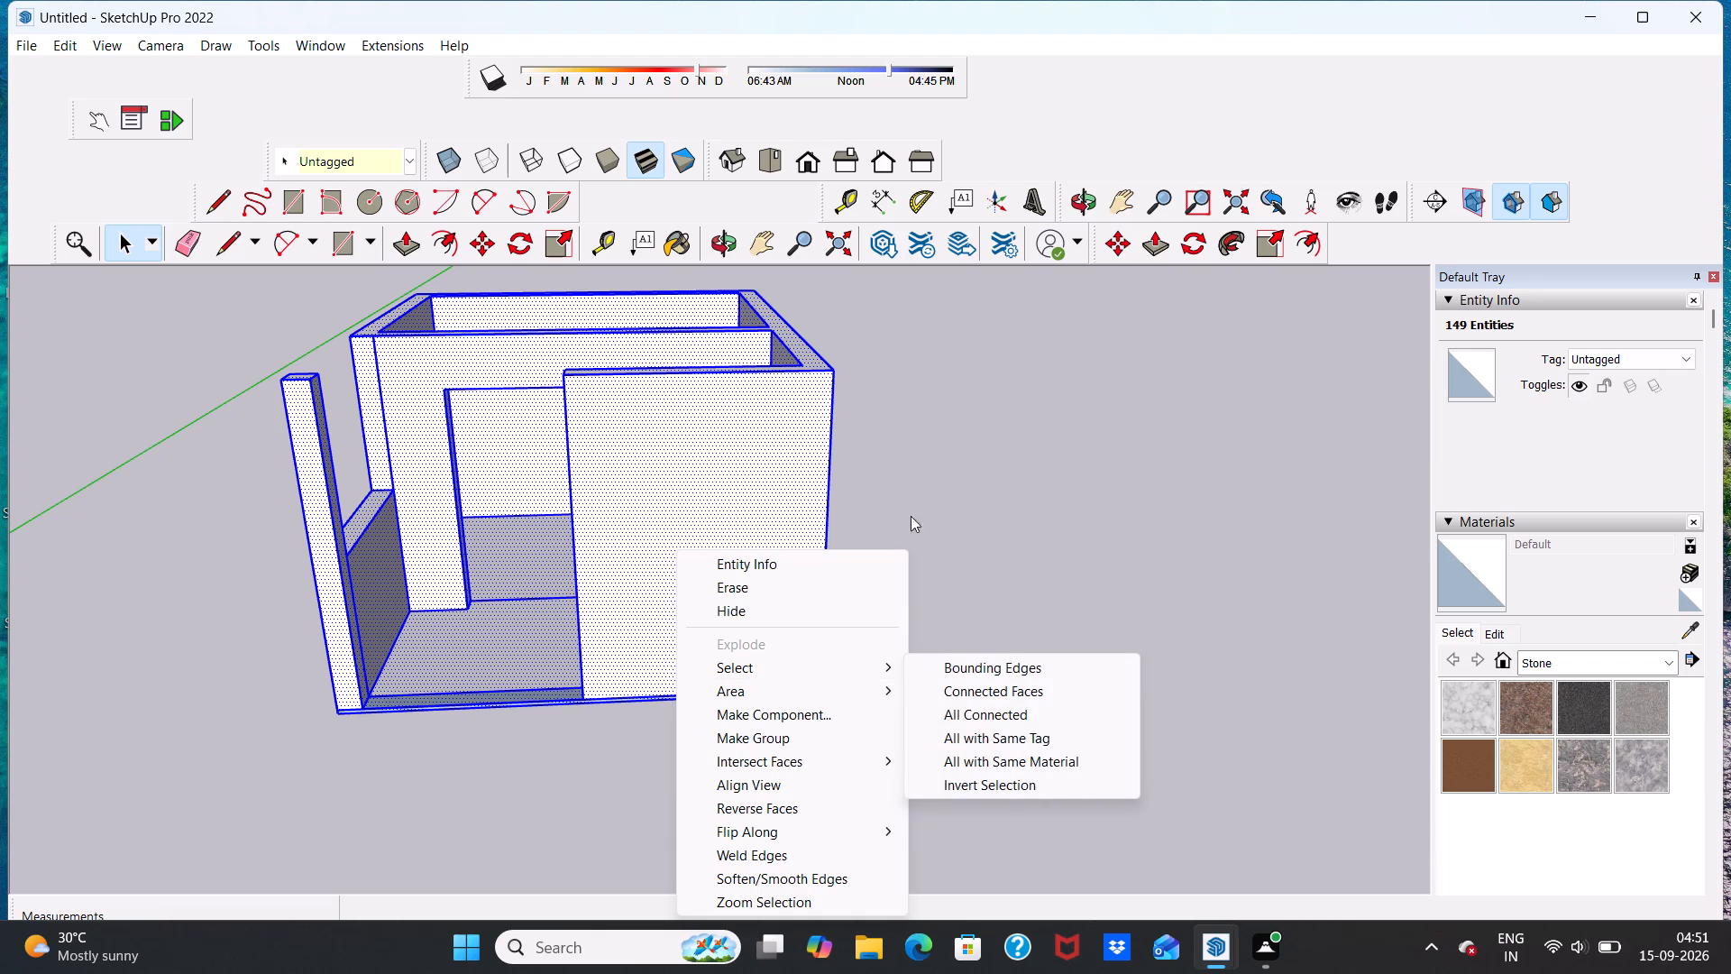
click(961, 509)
Copy the entire building 10' 1 1/2" straight up from its bottom front corner to the wall's top corner, forming a second storey.
triple_click(759, 565)
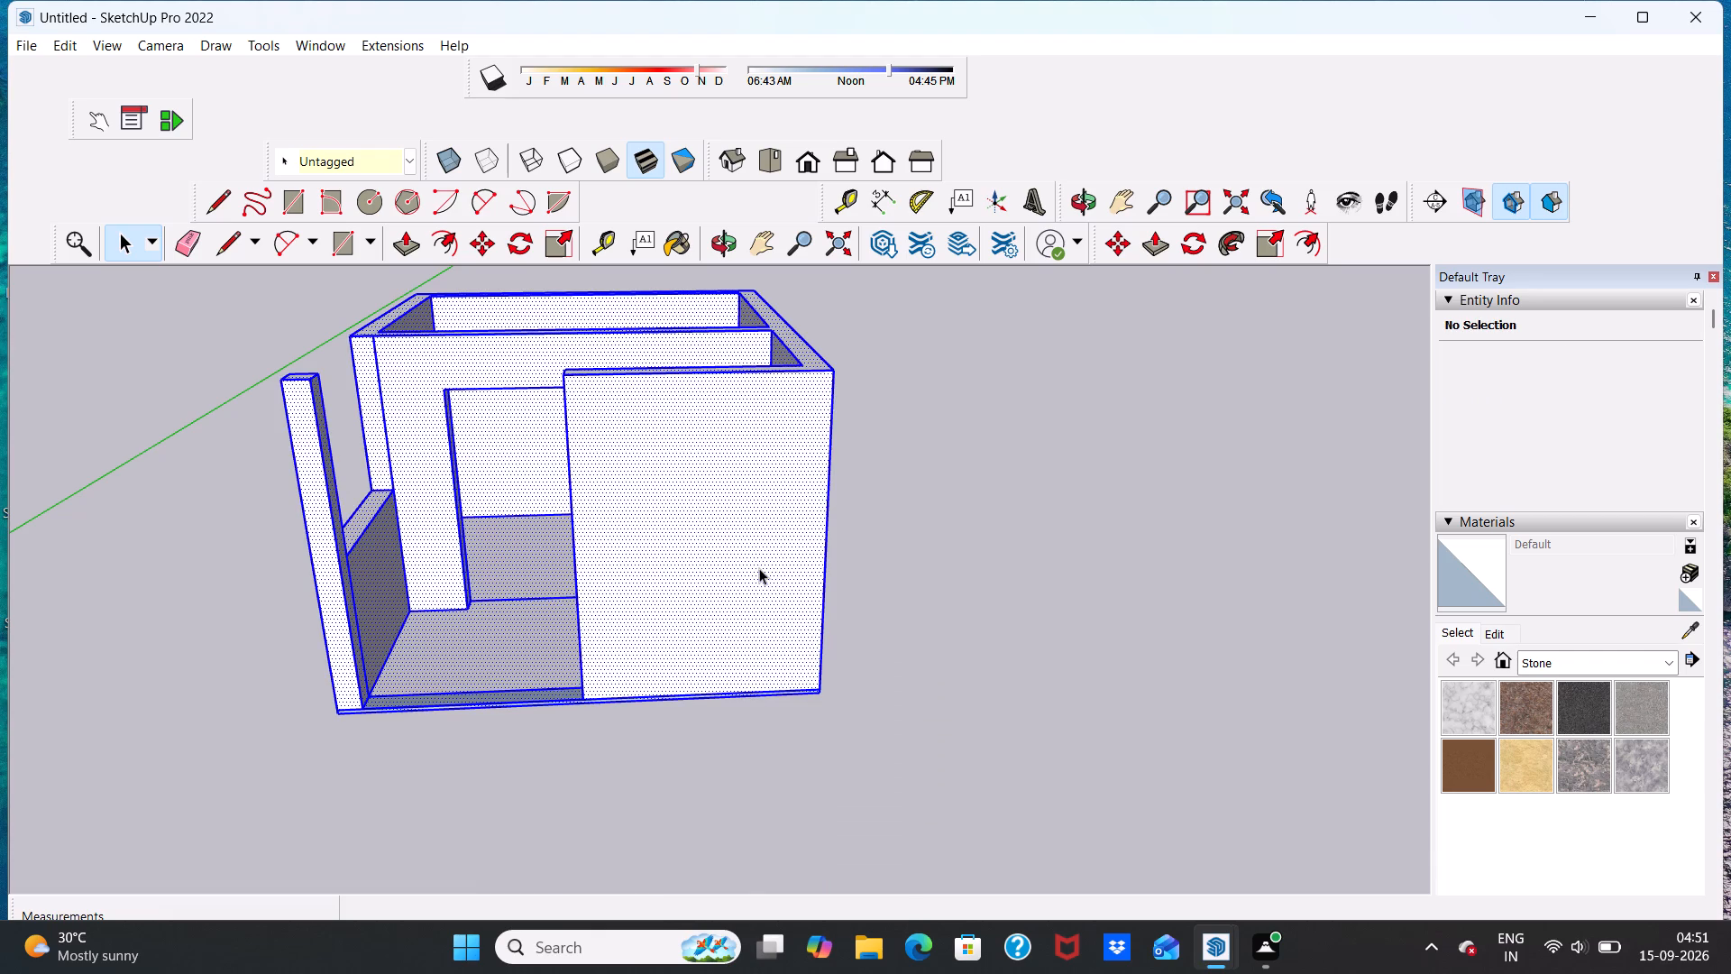
click(759, 568)
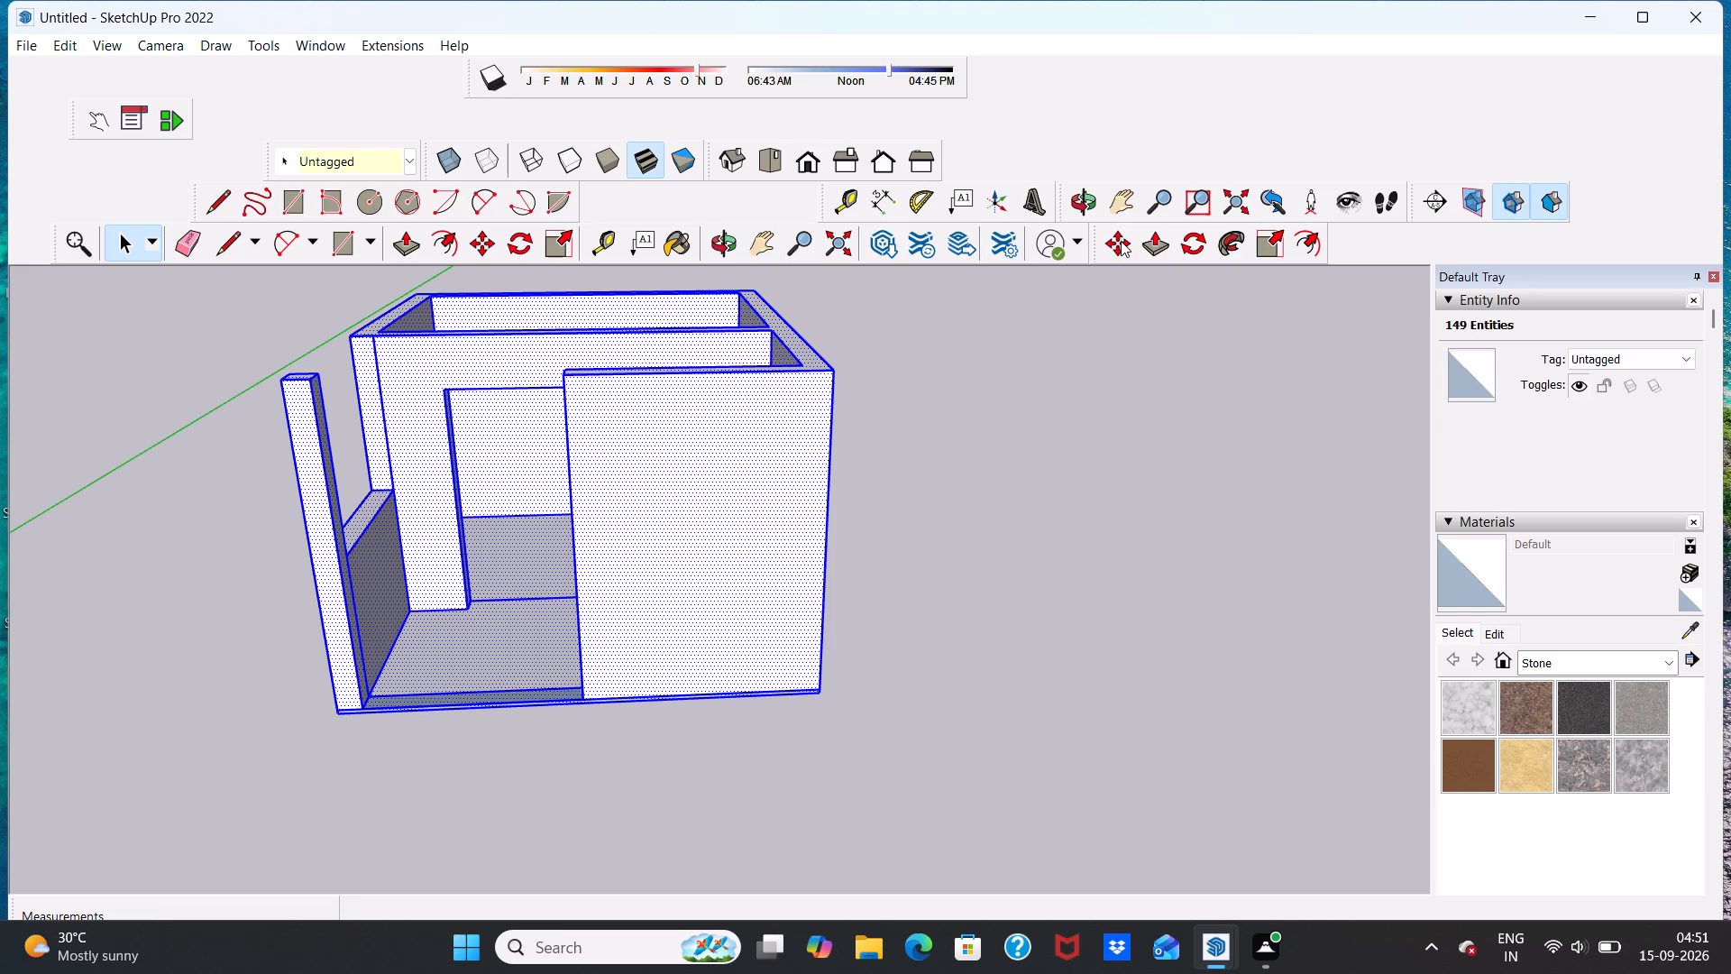
click(1122, 241)
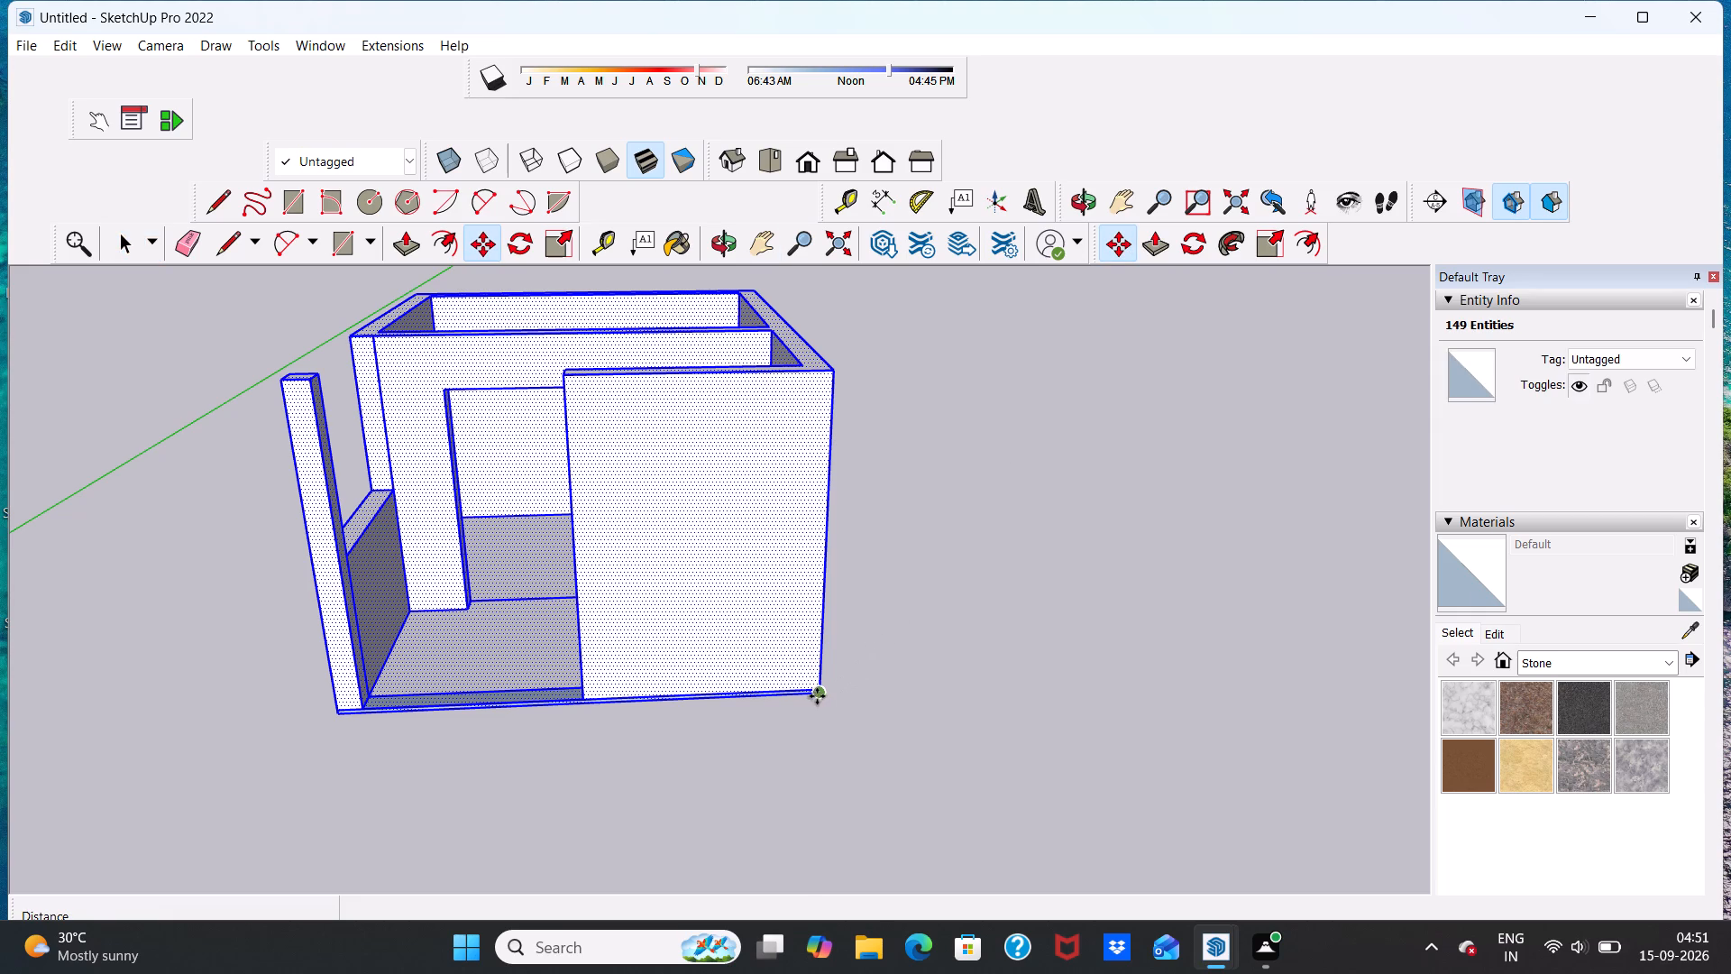
click(819, 692)
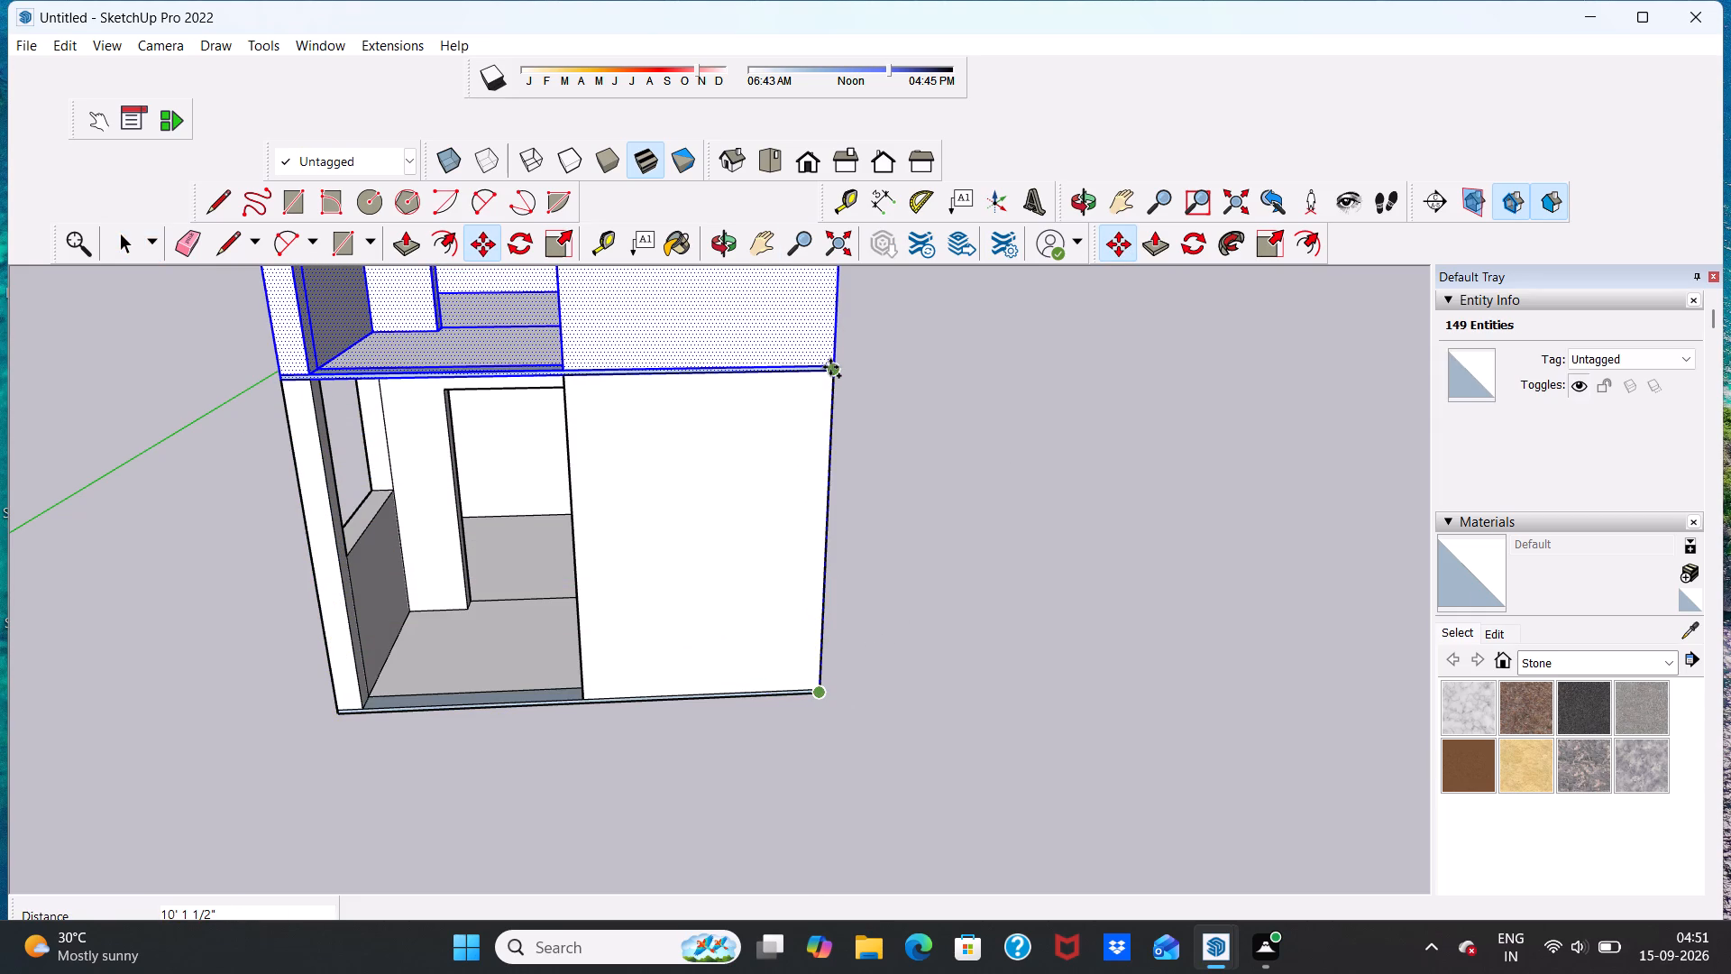
click(830, 367)
key(space)
scroll(924, 457, down, 12)
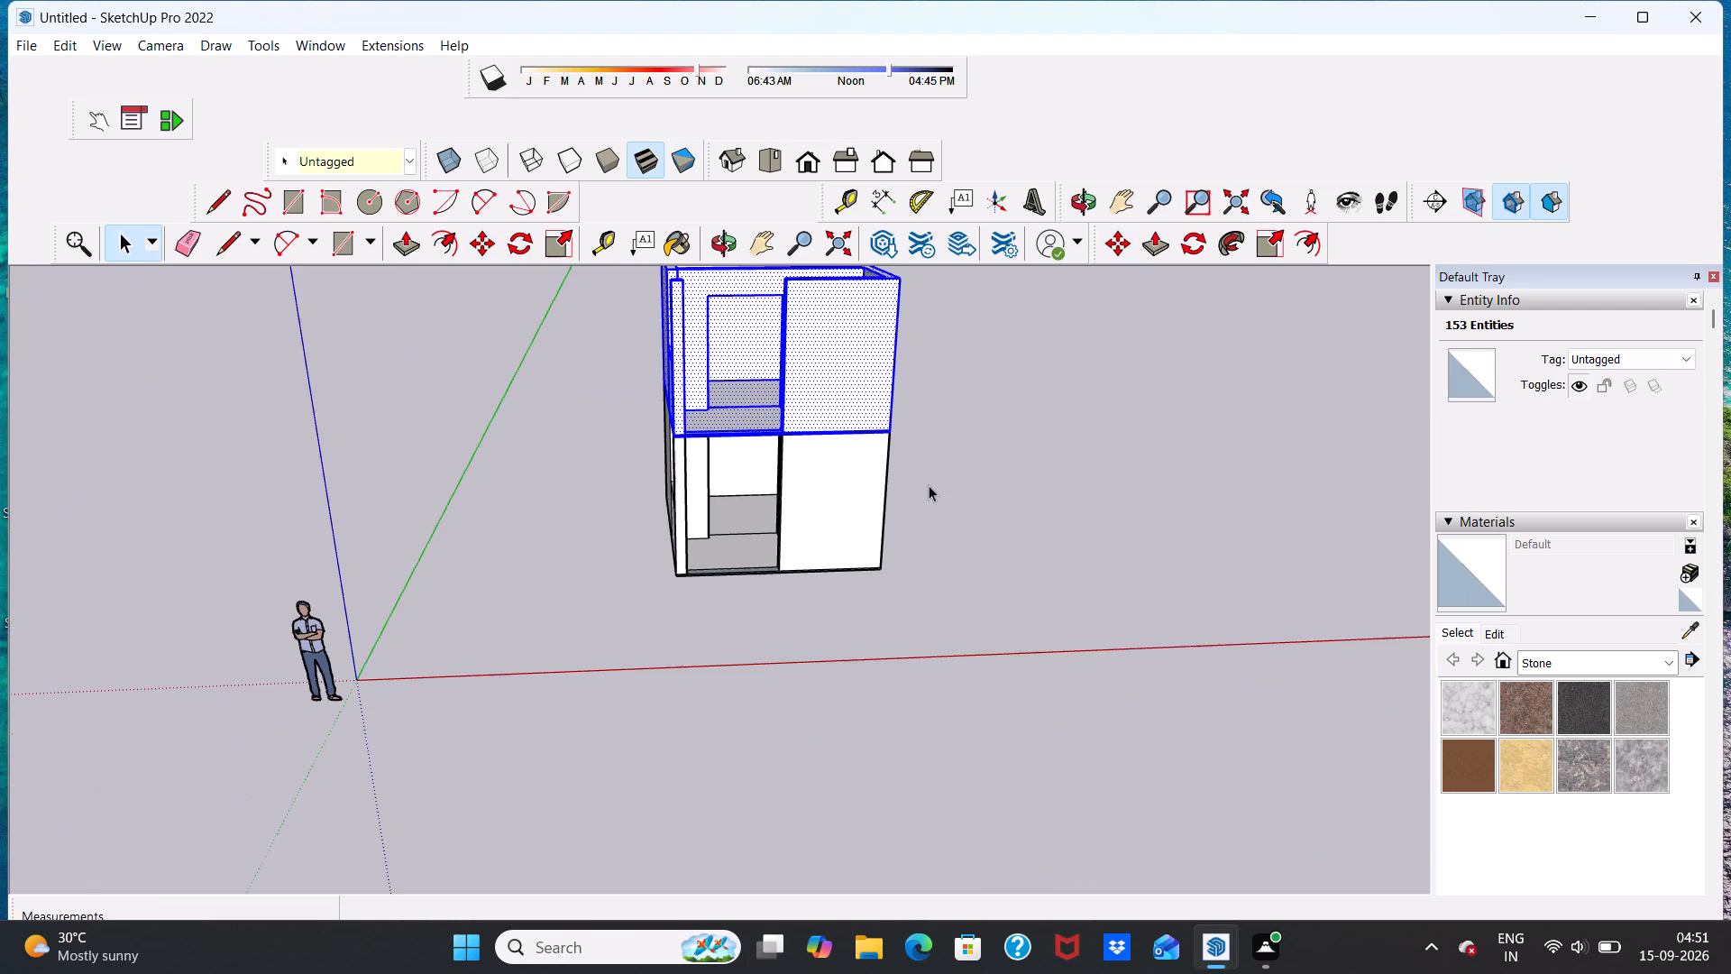
scroll(1105, 331, up, 4)
click(1029, 381)
Examine the two stacked storeys from the front and both sides.
scroll(994, 469, down, 12)
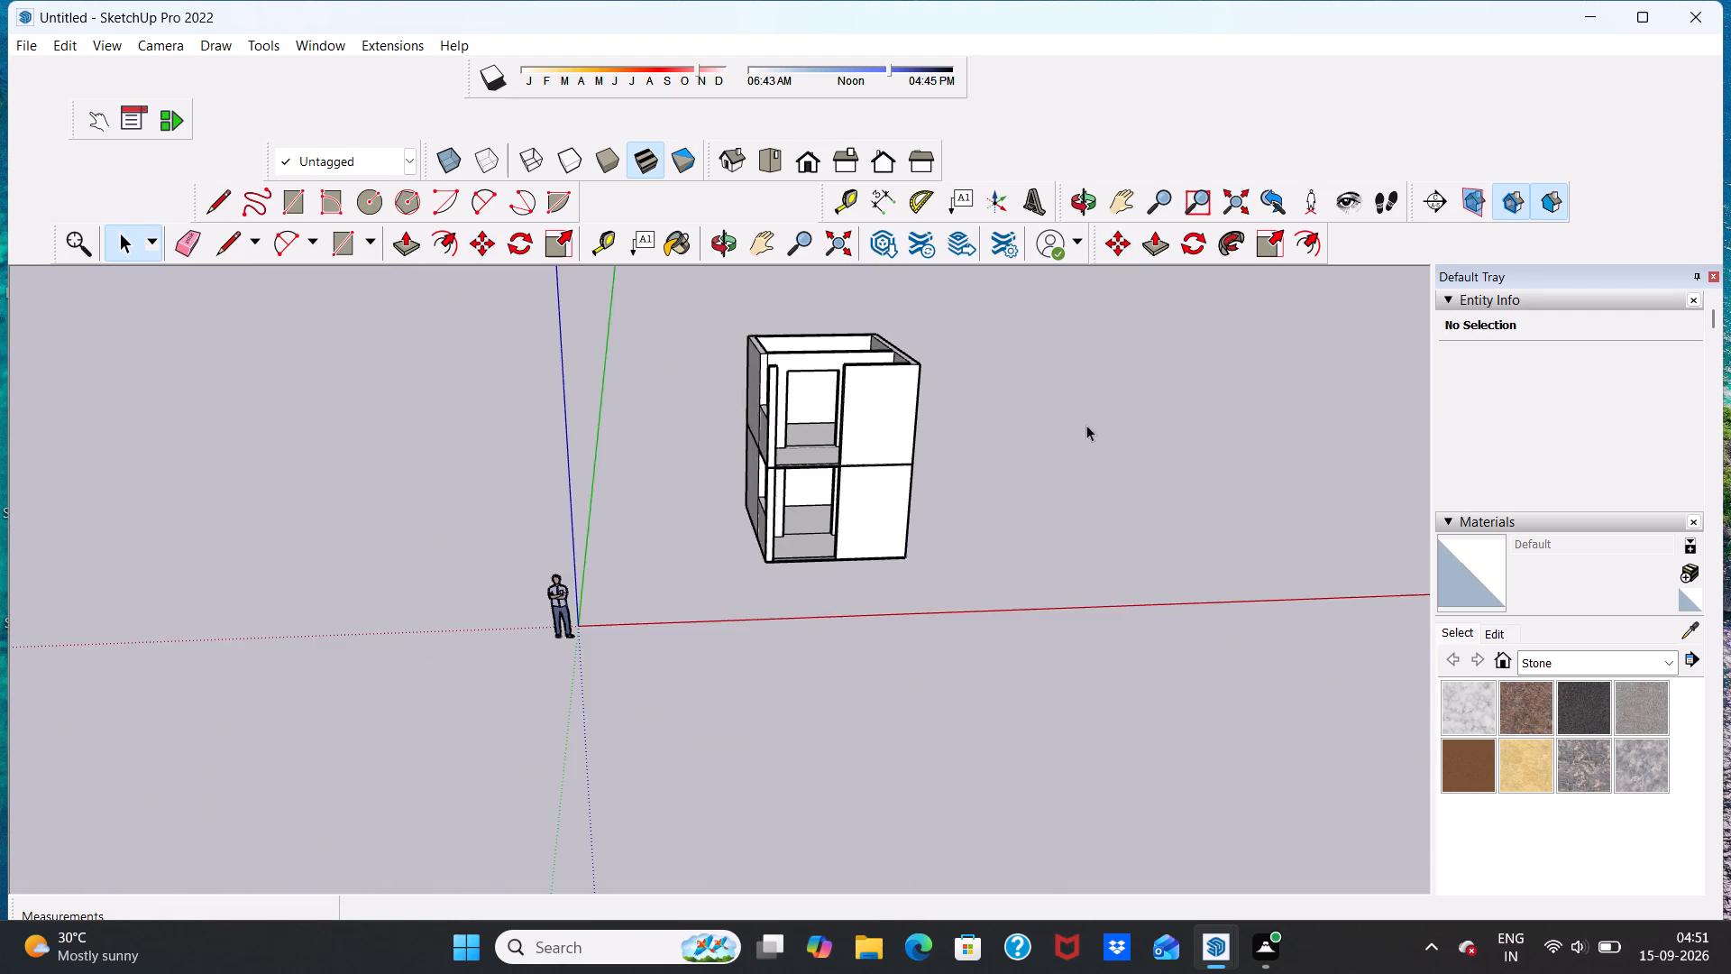
scroll(1091, 421, up, 11)
middle_drag(1016, 467, 944, 430)
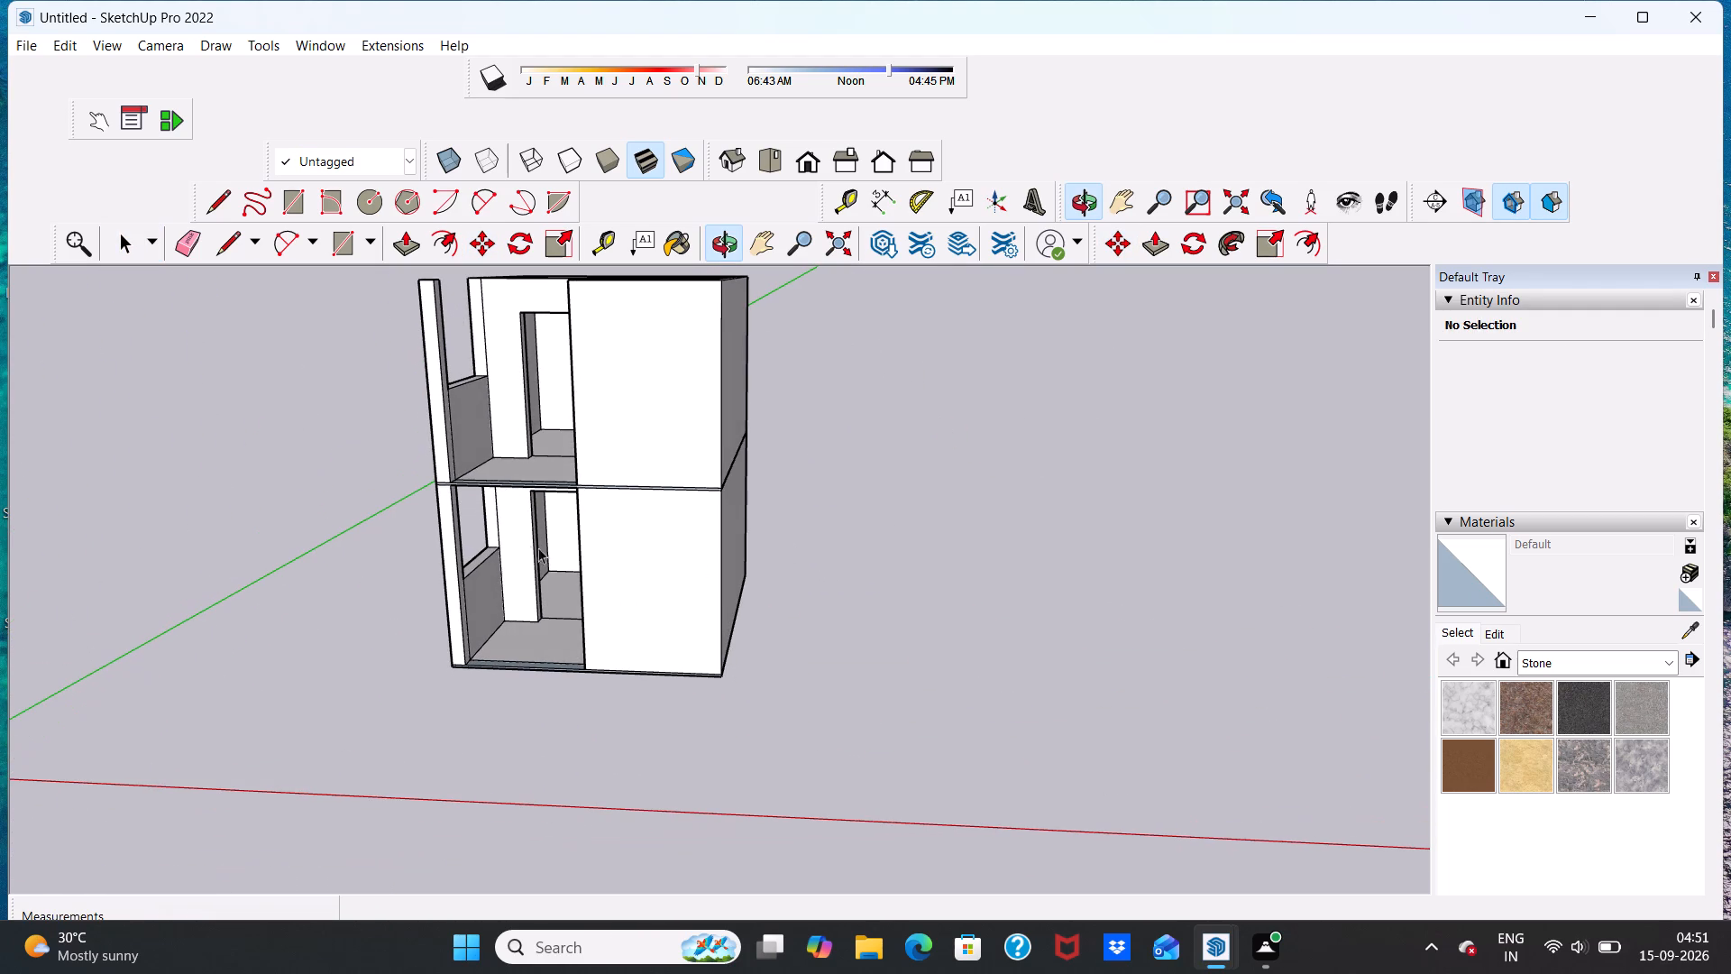
middle_drag(186, 473, 428, 469)
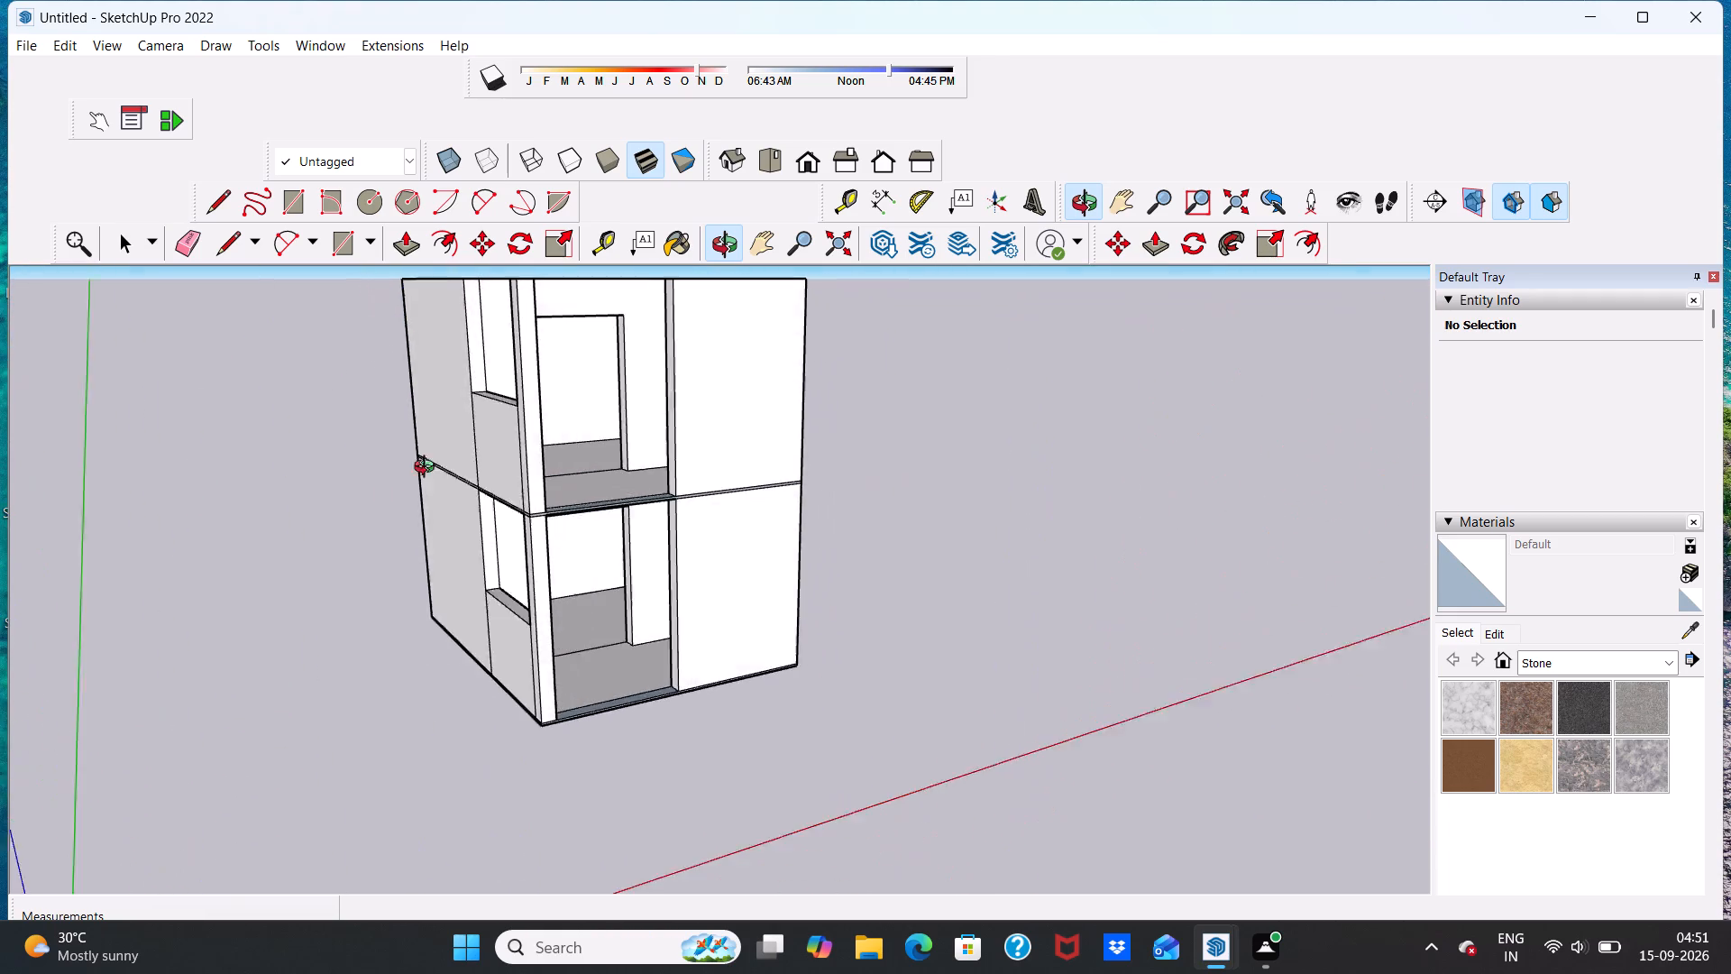
middle_drag(428, 469, 214, 474)
scroll(324, 547, down, 6)
middle_drag(312, 437, 467, 482)
scroll(461, 485, up, 5)
middle_drag(493, 547, 389, 547)
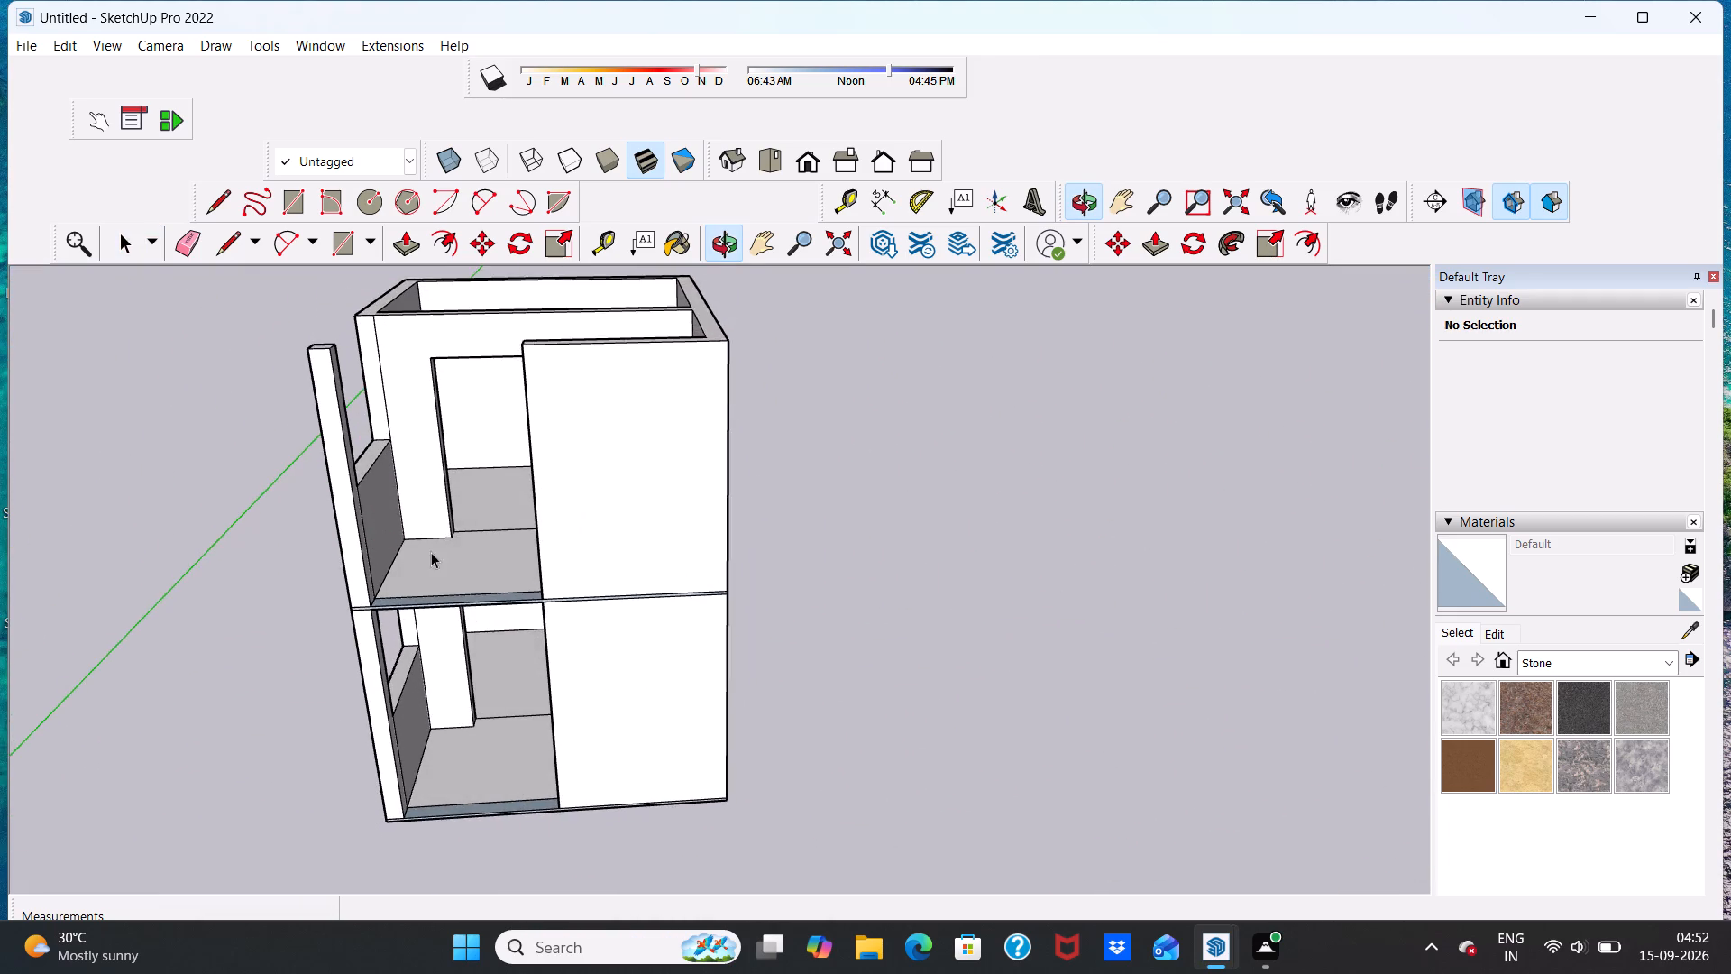
Examine the floor line between the storeys and the doorways above and below it up close.
scroll(444, 521, up, 3)
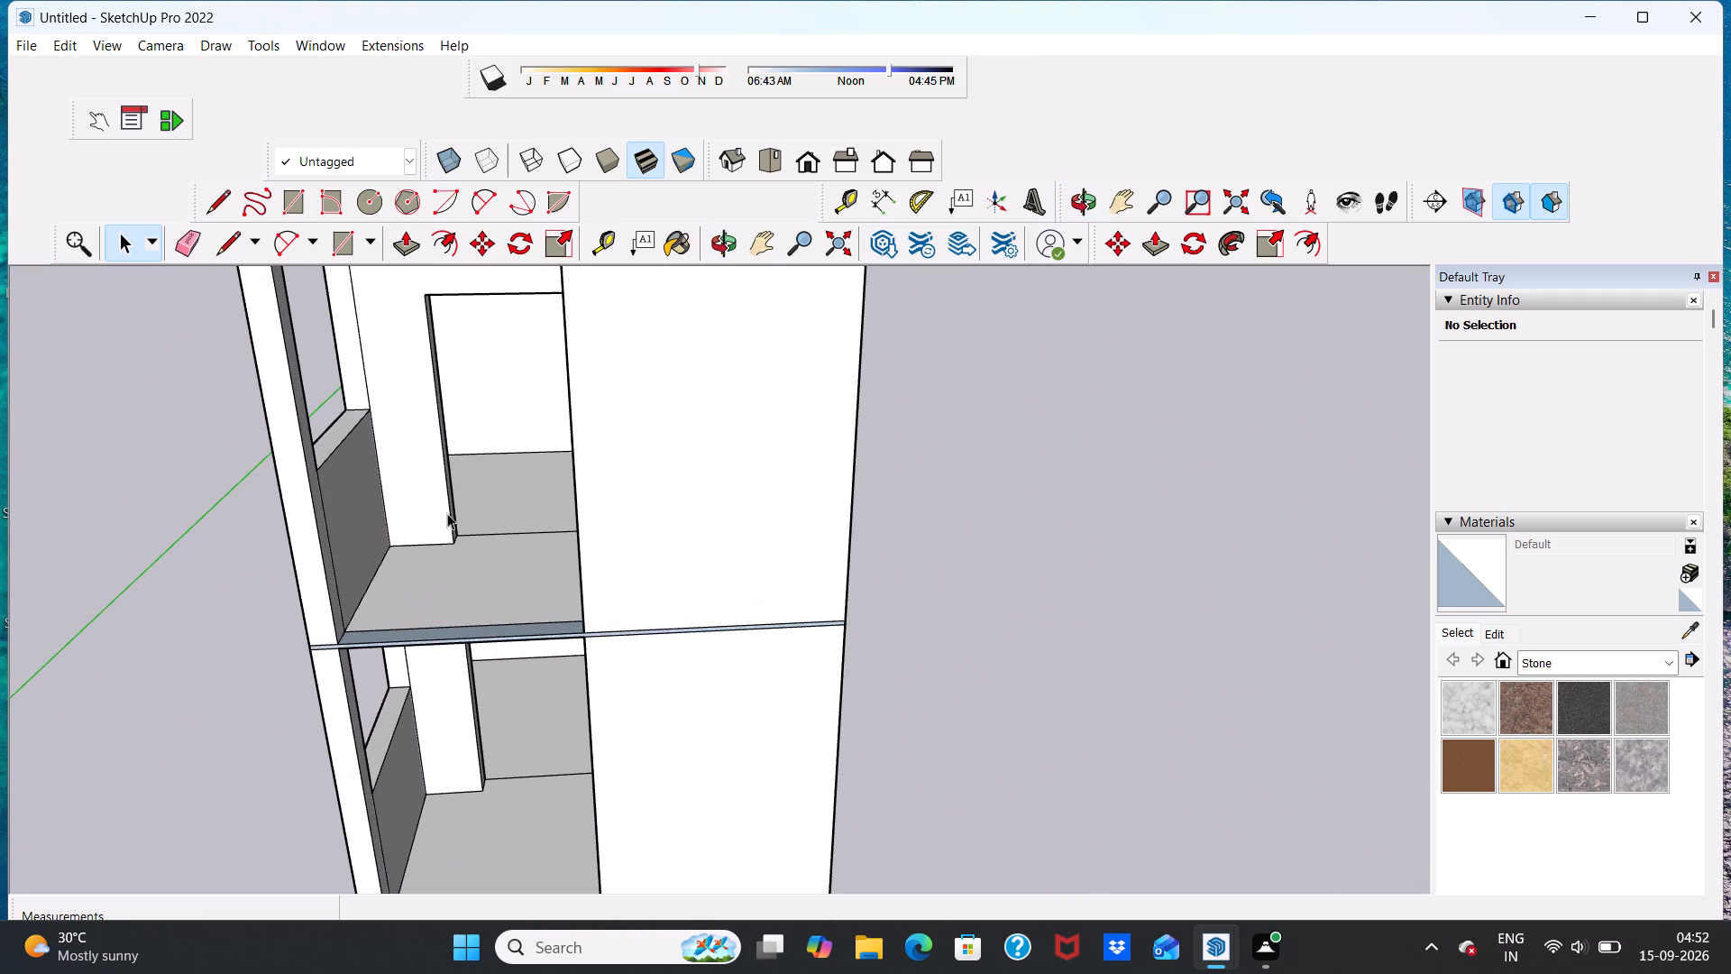
scroll(449, 507, down, 5)
scroll(498, 660, up, 3)
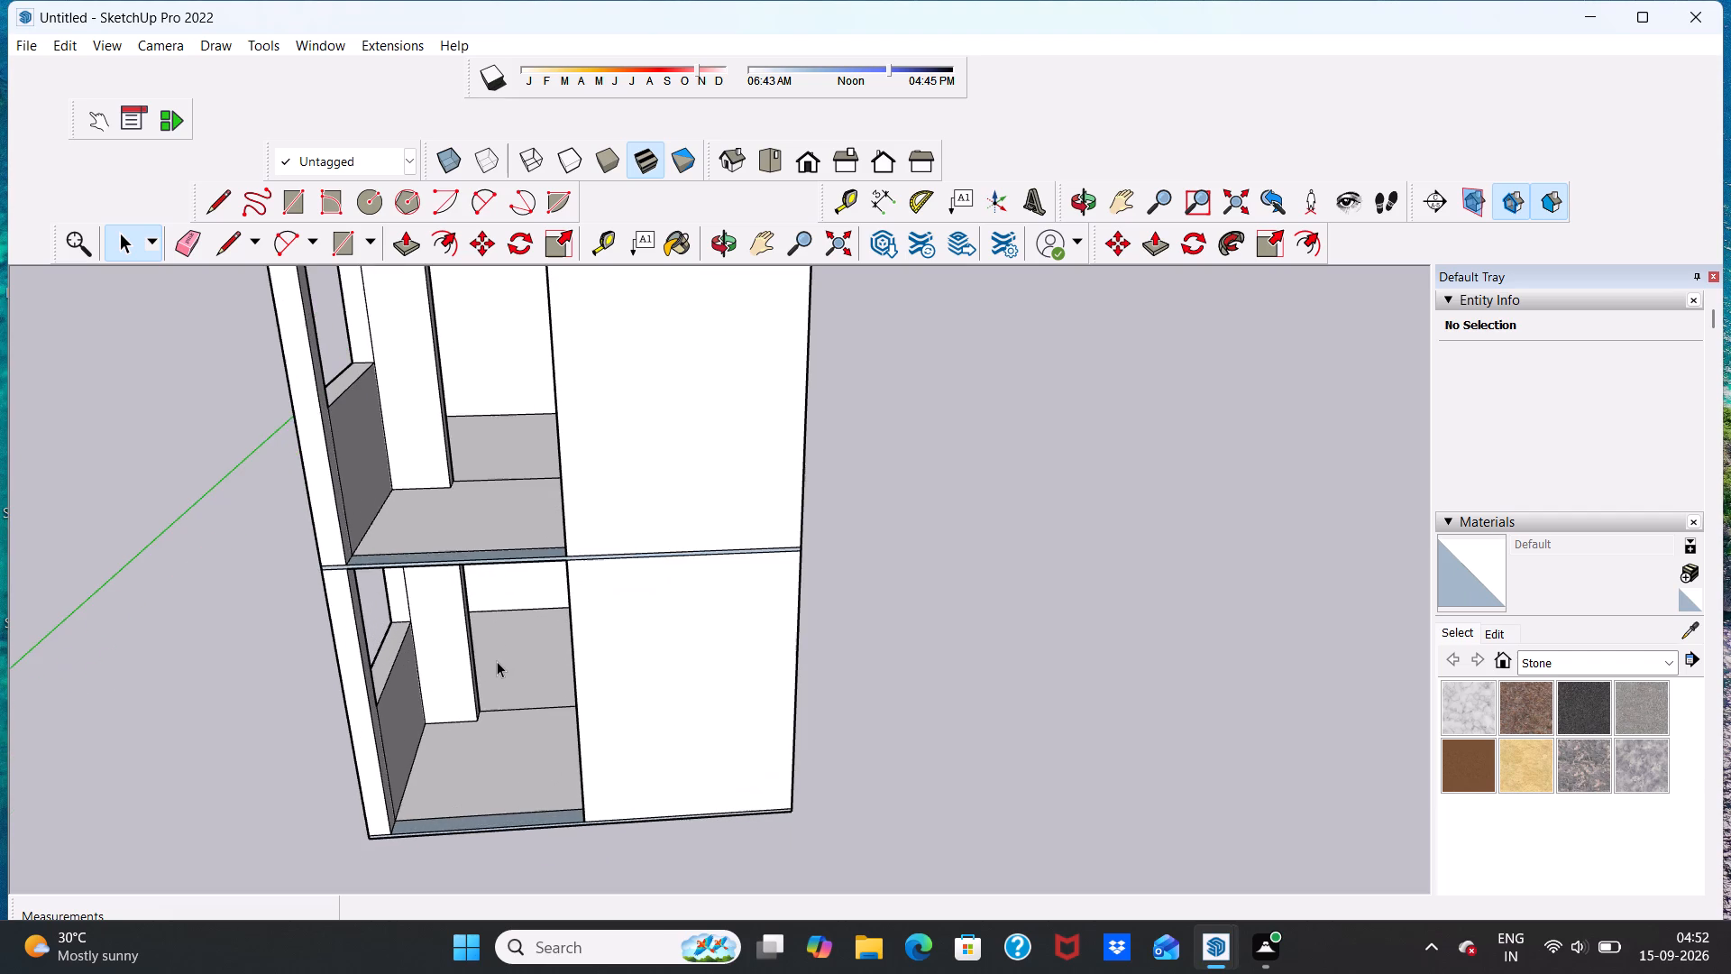
middle_drag(497, 662, 503, 545)
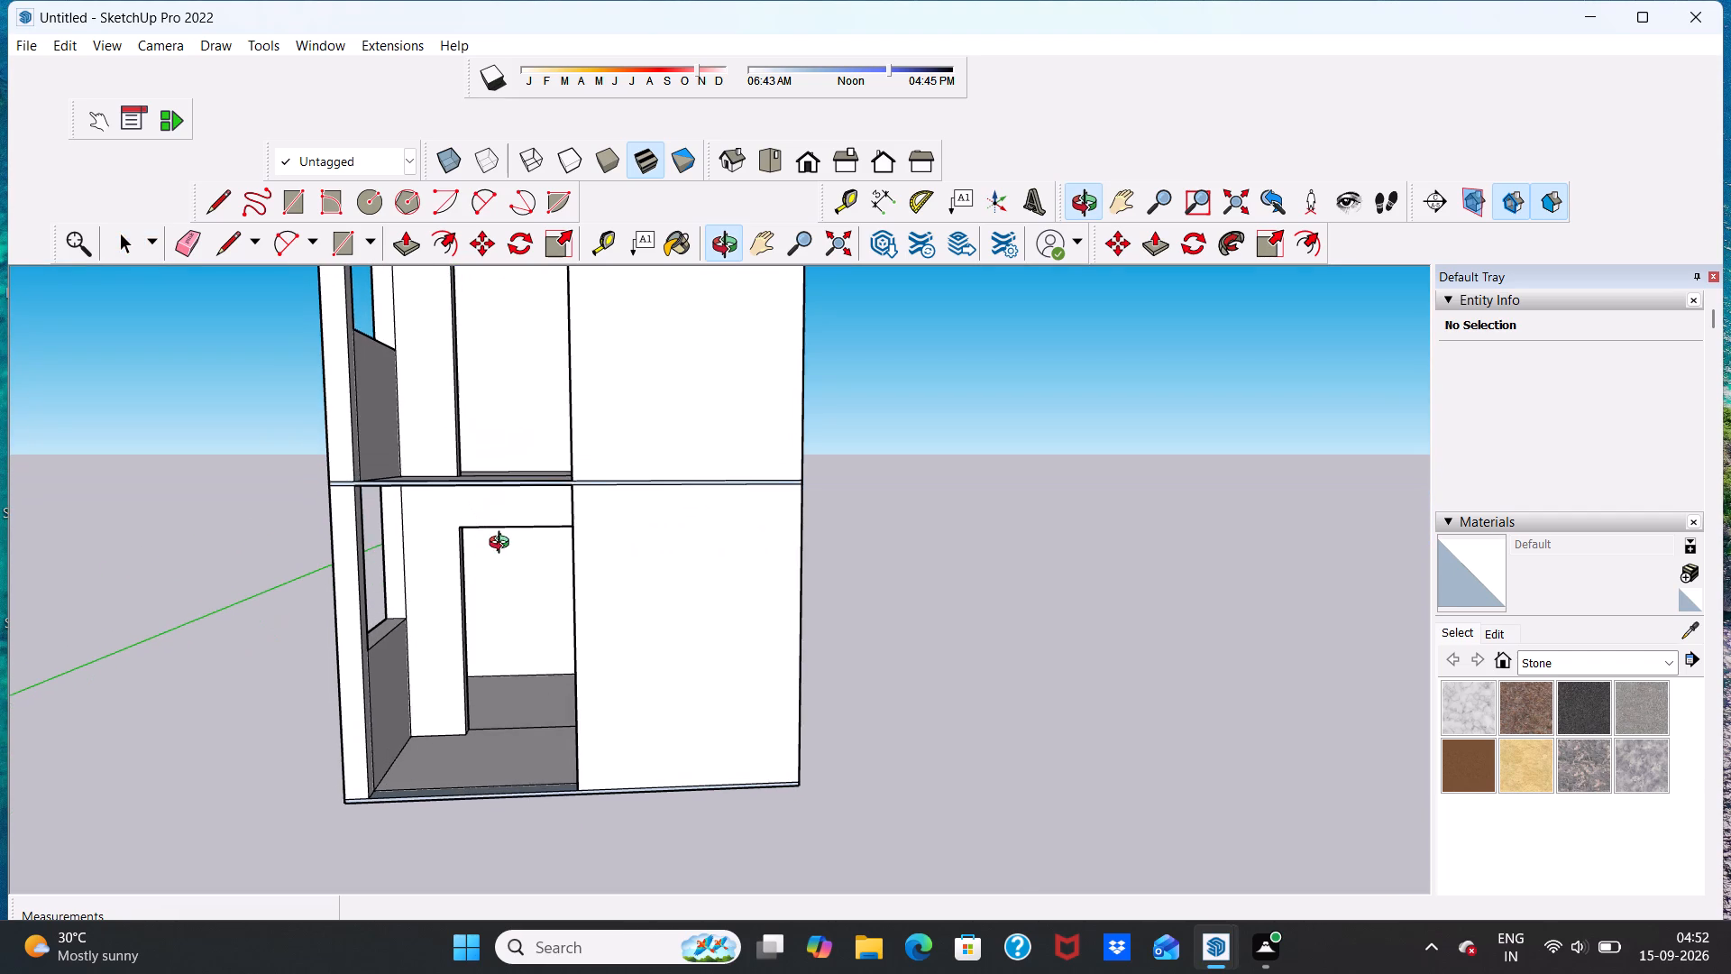
middle_drag(503, 545, 503, 546)
scroll(409, 478, up, 8)
scroll(426, 482, down, 2)
scroll(471, 456, up, 4)
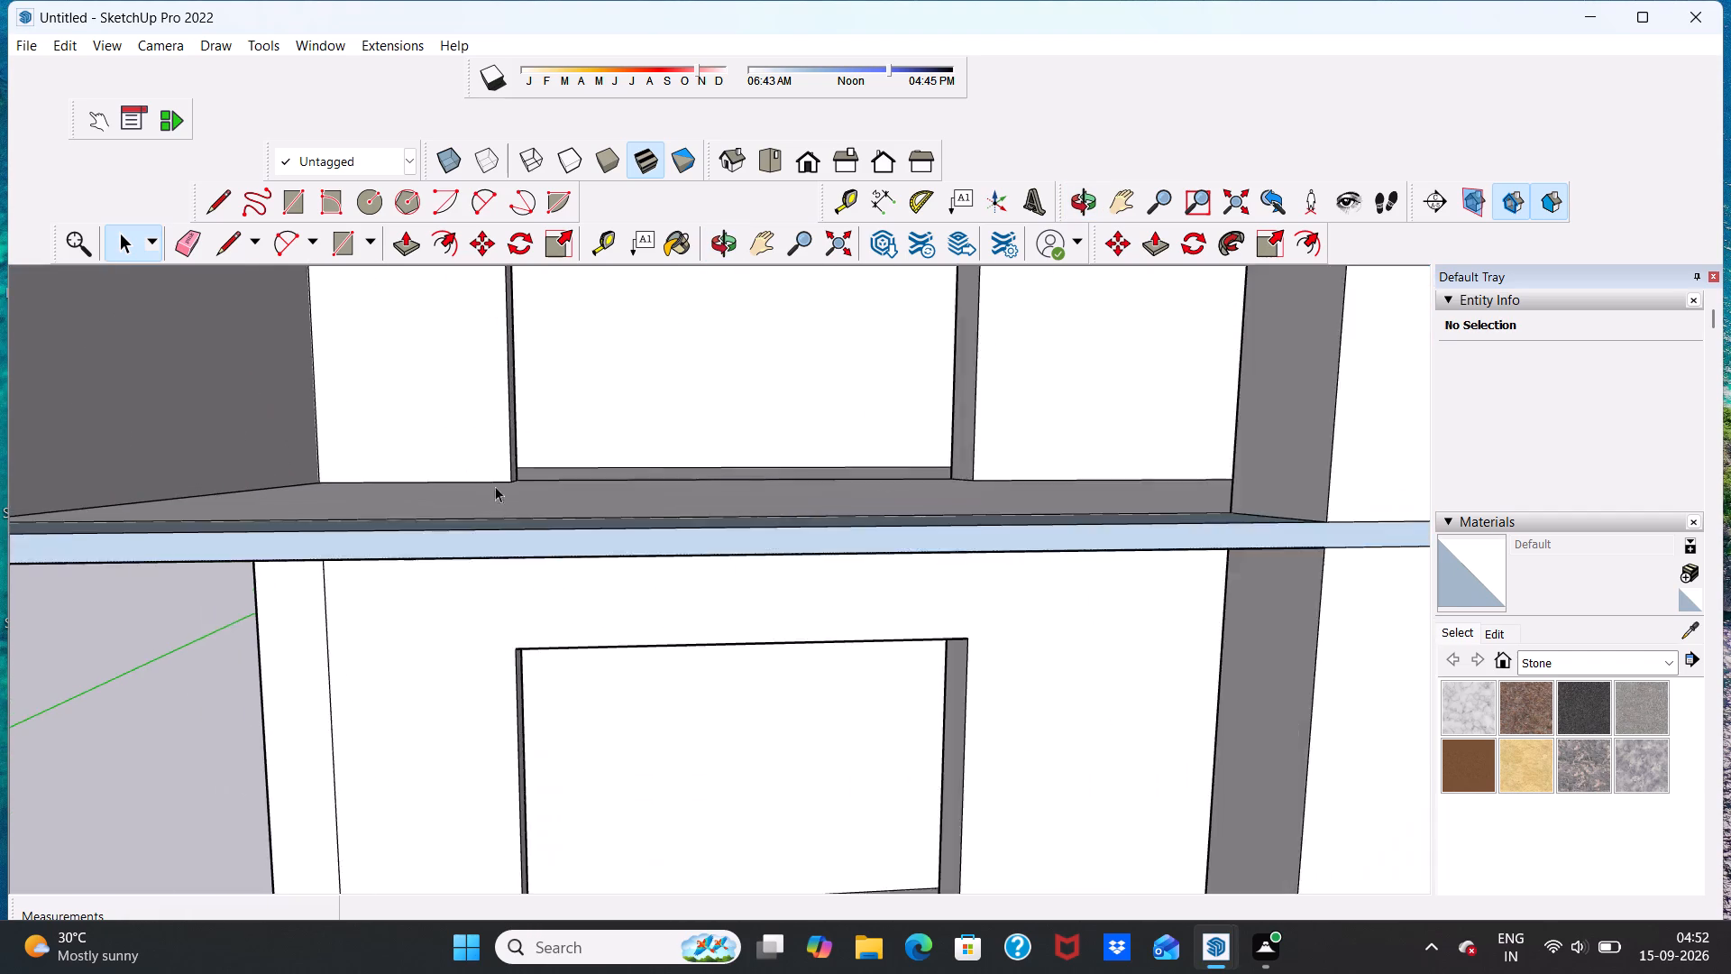
scroll(495, 486, up, 6)
scroll(520, 564, down, 20)
scroll(520, 564, down, 1)
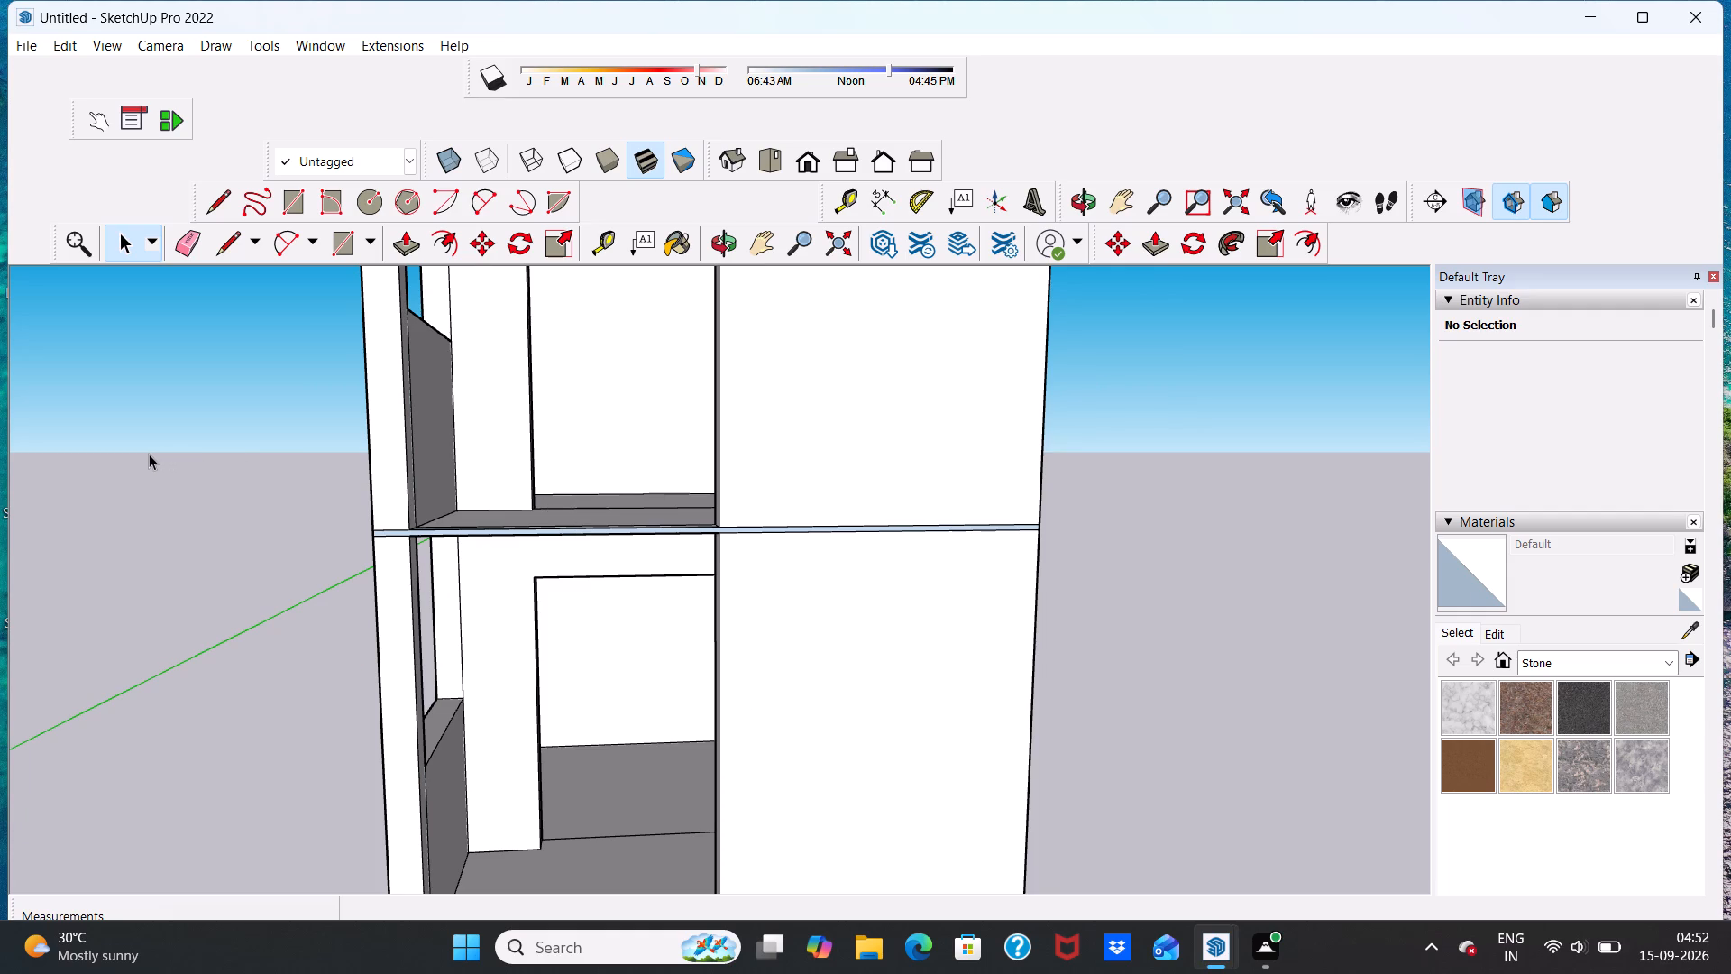
scroll(67, 396, down, 11)
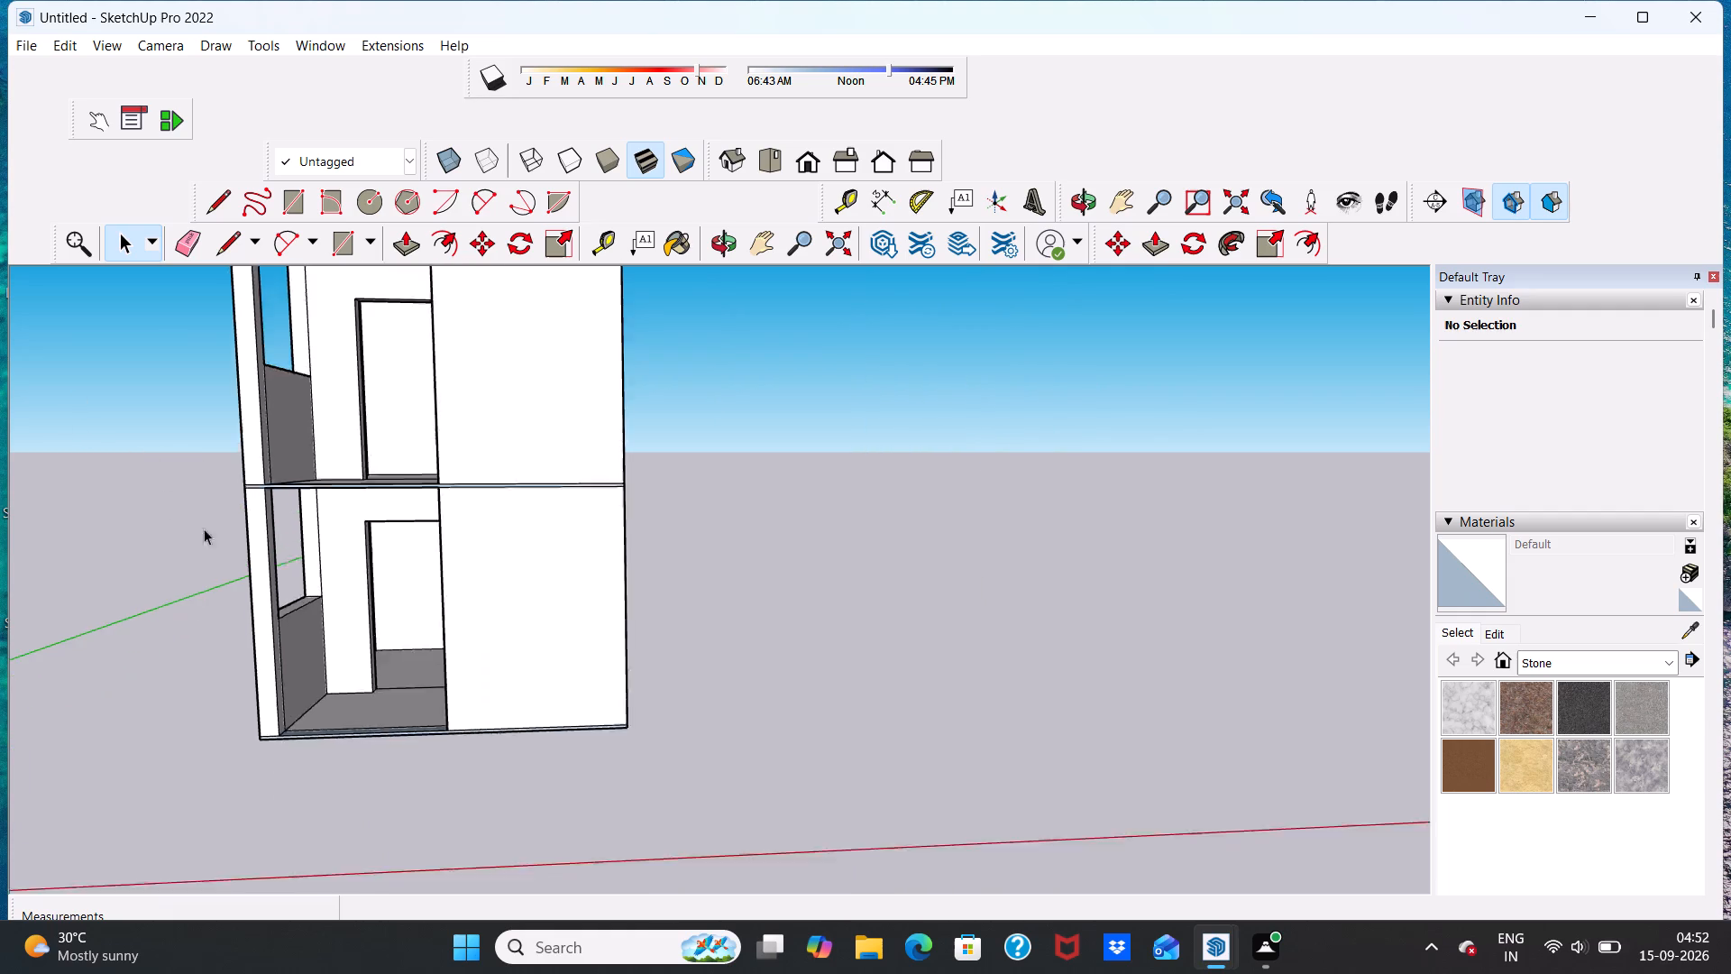
scroll(204, 528, down, 7)
scroll(215, 373, up, 7)
Examine the two-storey building's facade, side walls and open top from several angles.
middle_drag(315, 542, 478, 568)
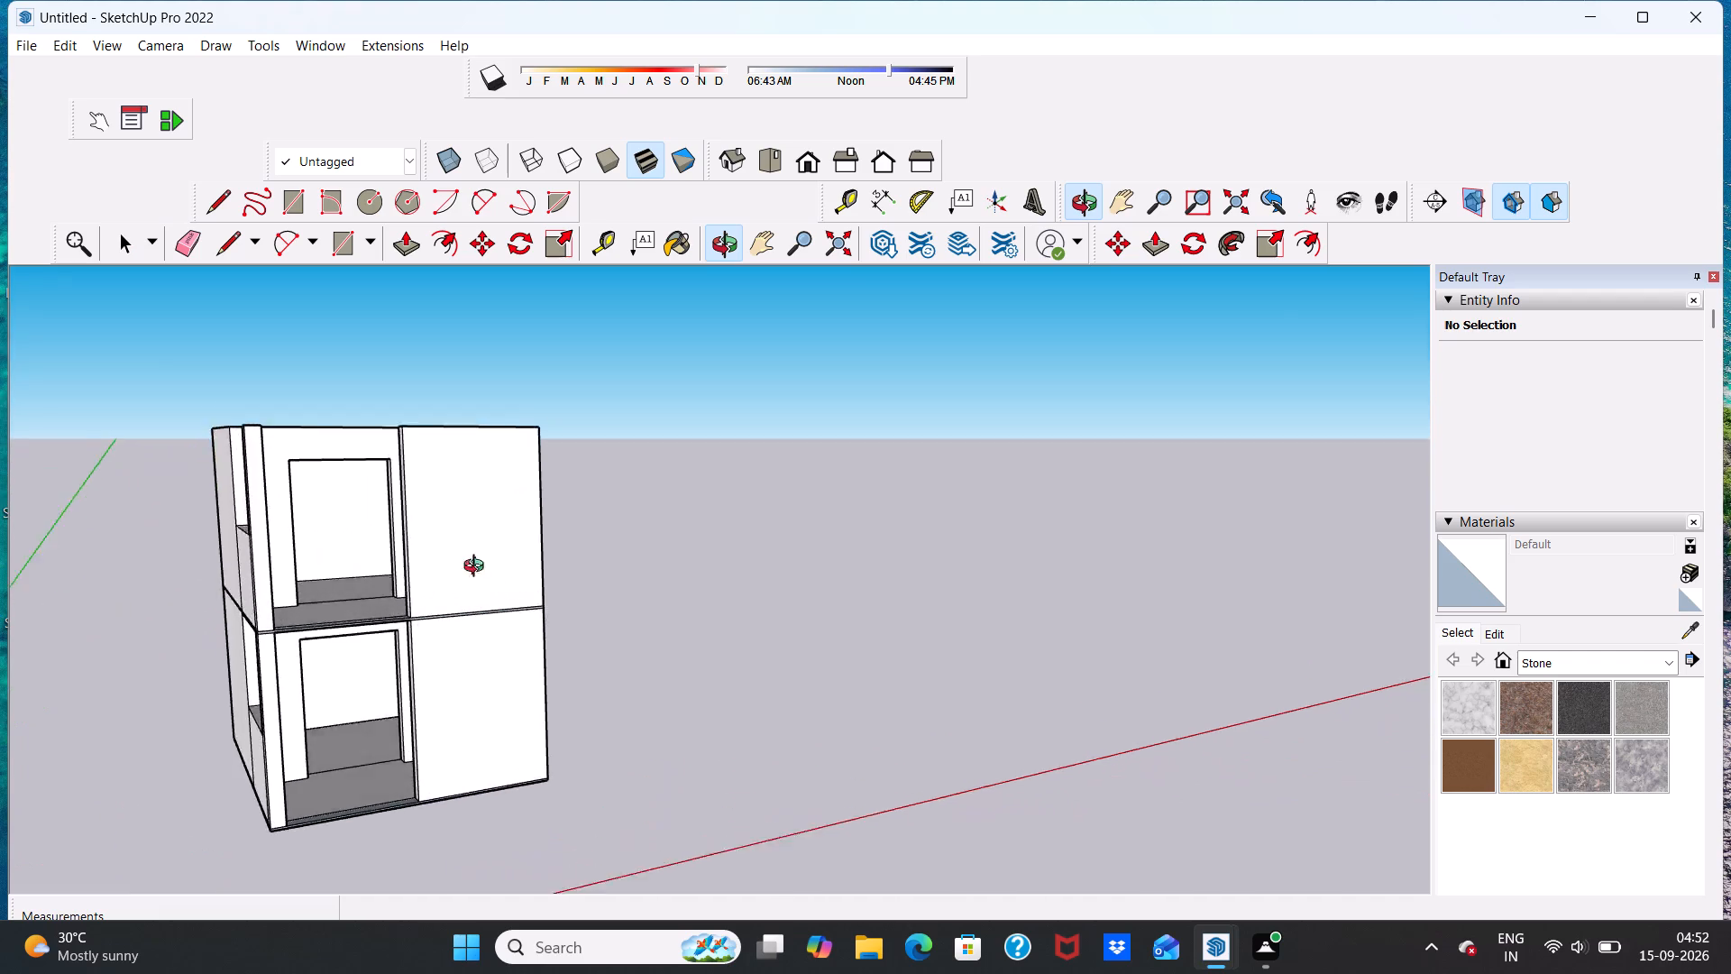
middle_drag(478, 568, 409, 563)
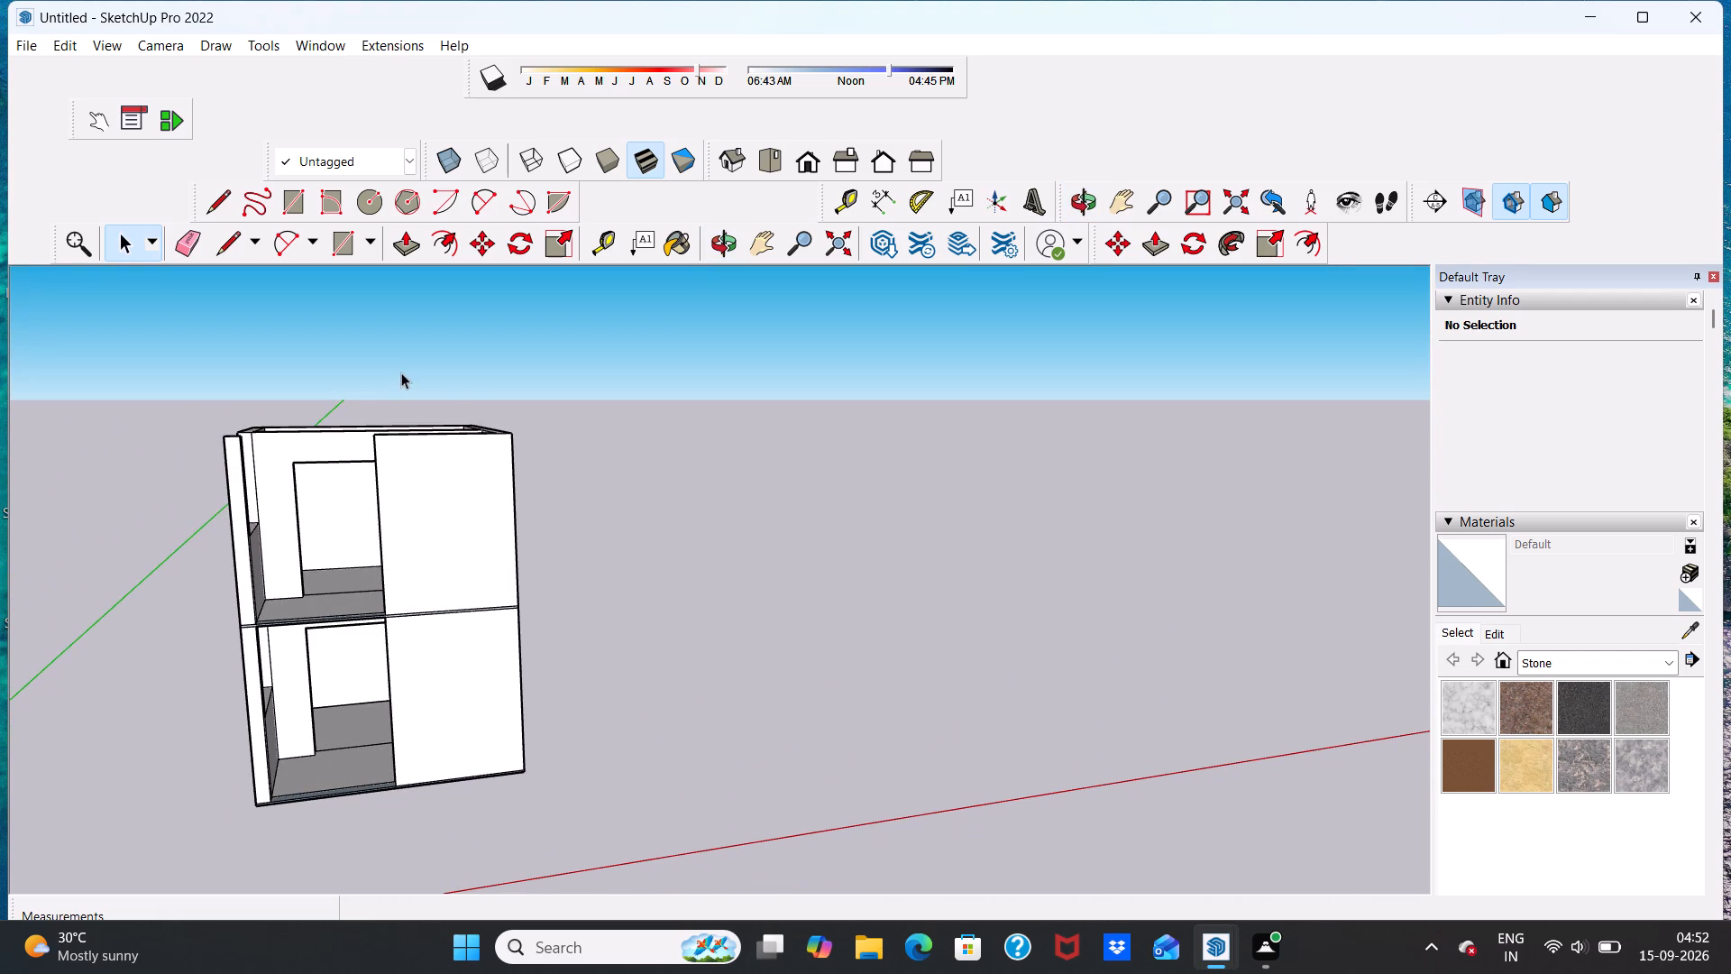
scroll(470, 392, up, 6)
middle_drag(506, 434, 555, 481)
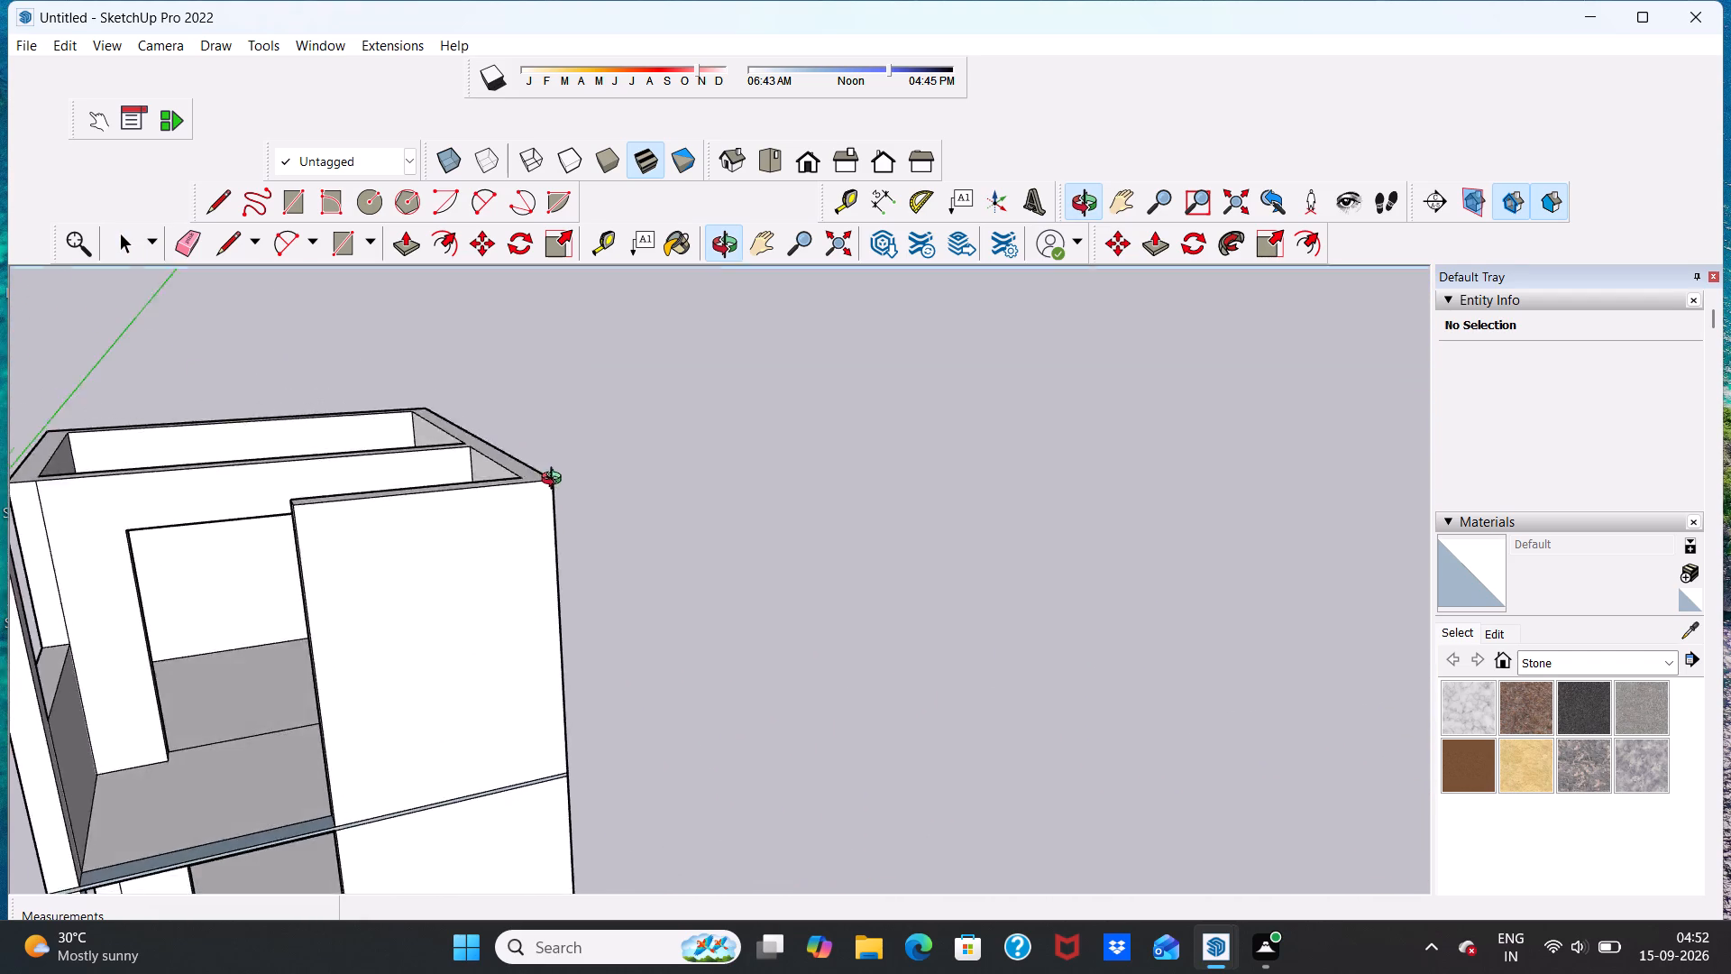
middle_drag(555, 481, 599, 361)
middle_drag(618, 495, 433, 464)
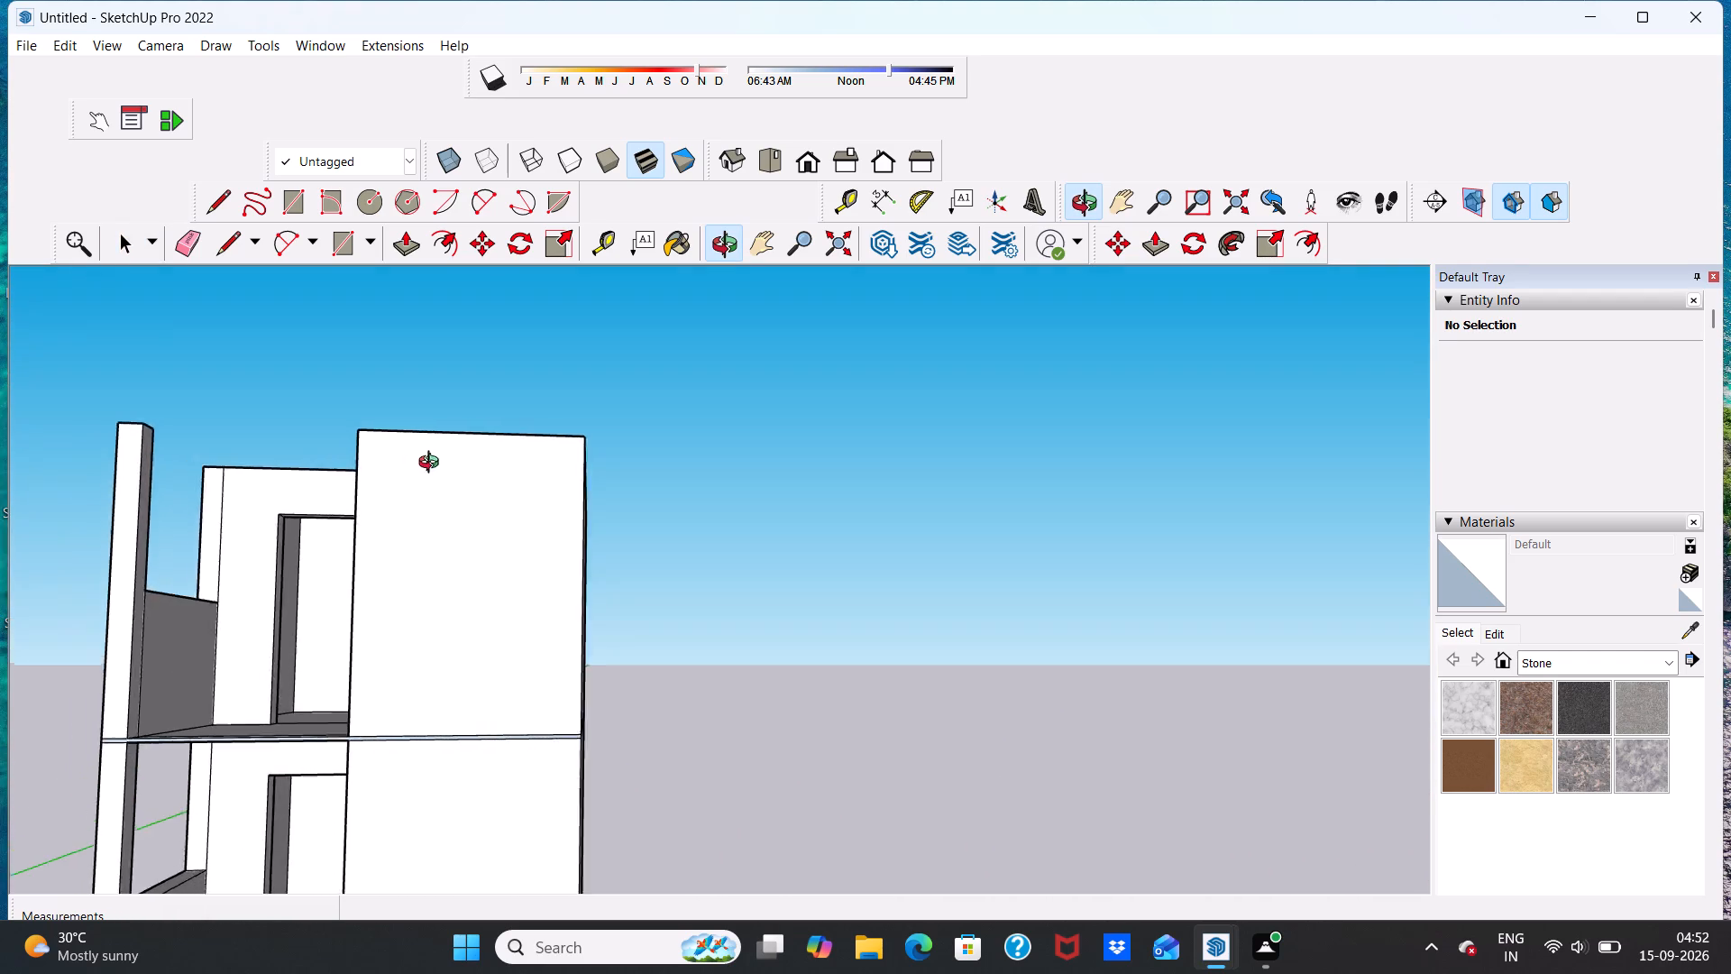
middle_drag(433, 464, 430, 546)
scroll(419, 537, down, 10)
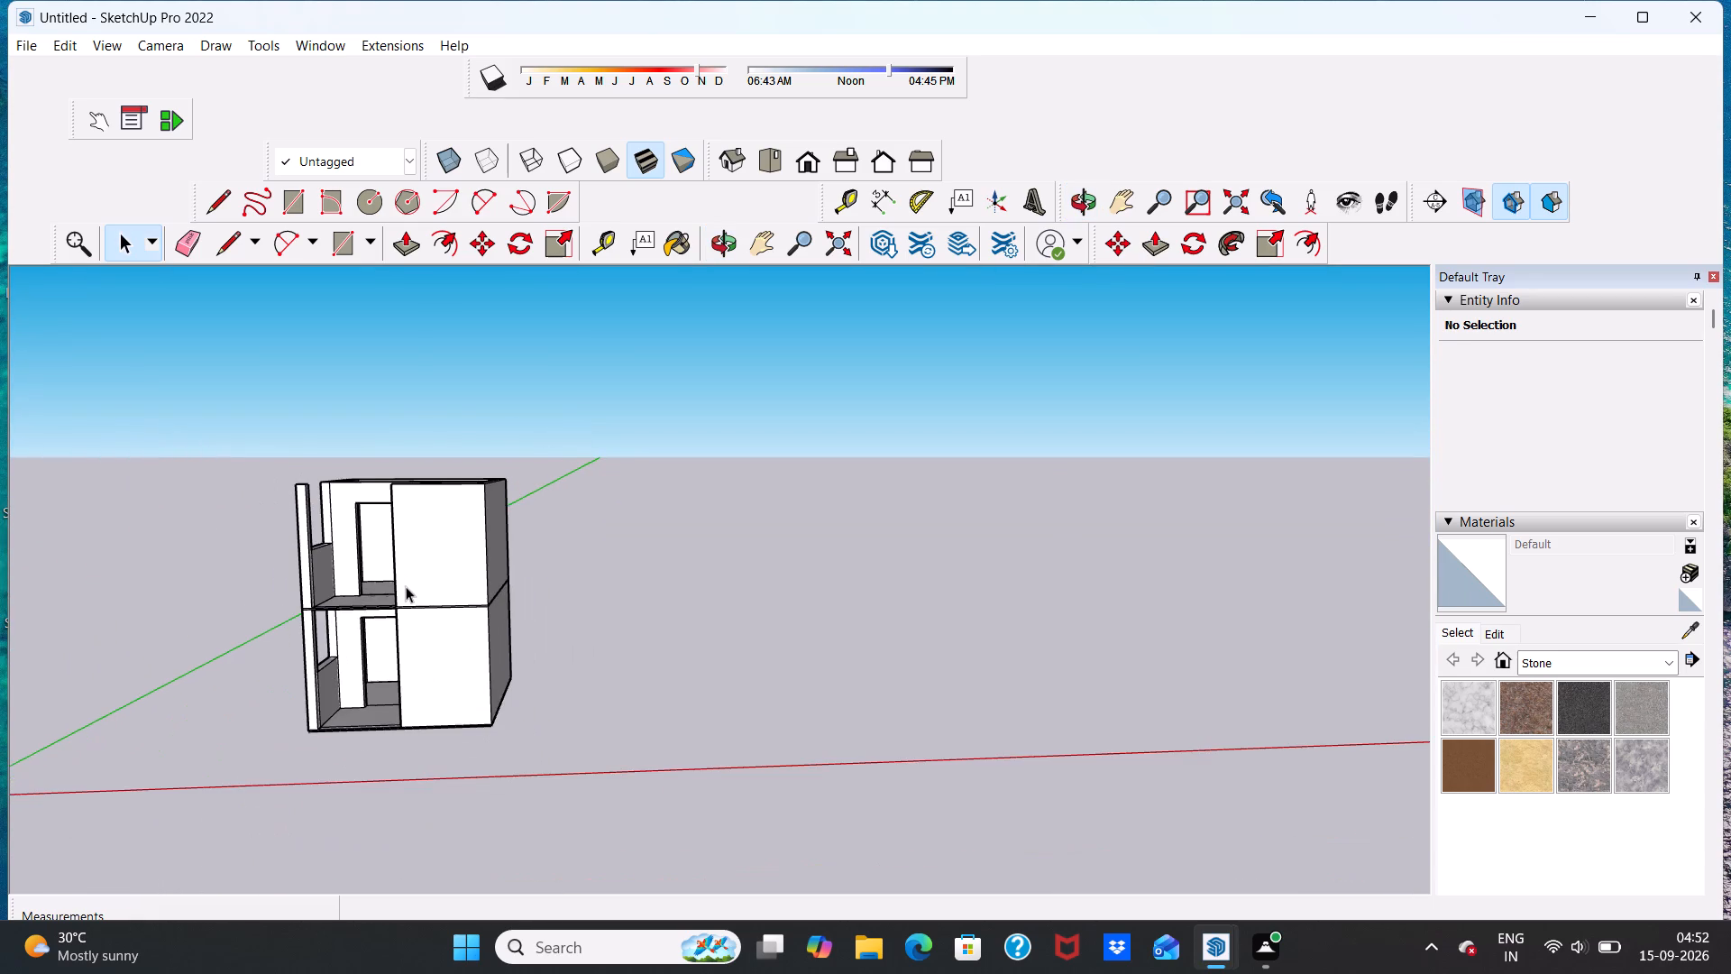
scroll(406, 586, up, 4)
middle_drag(329, 579, 395, 538)
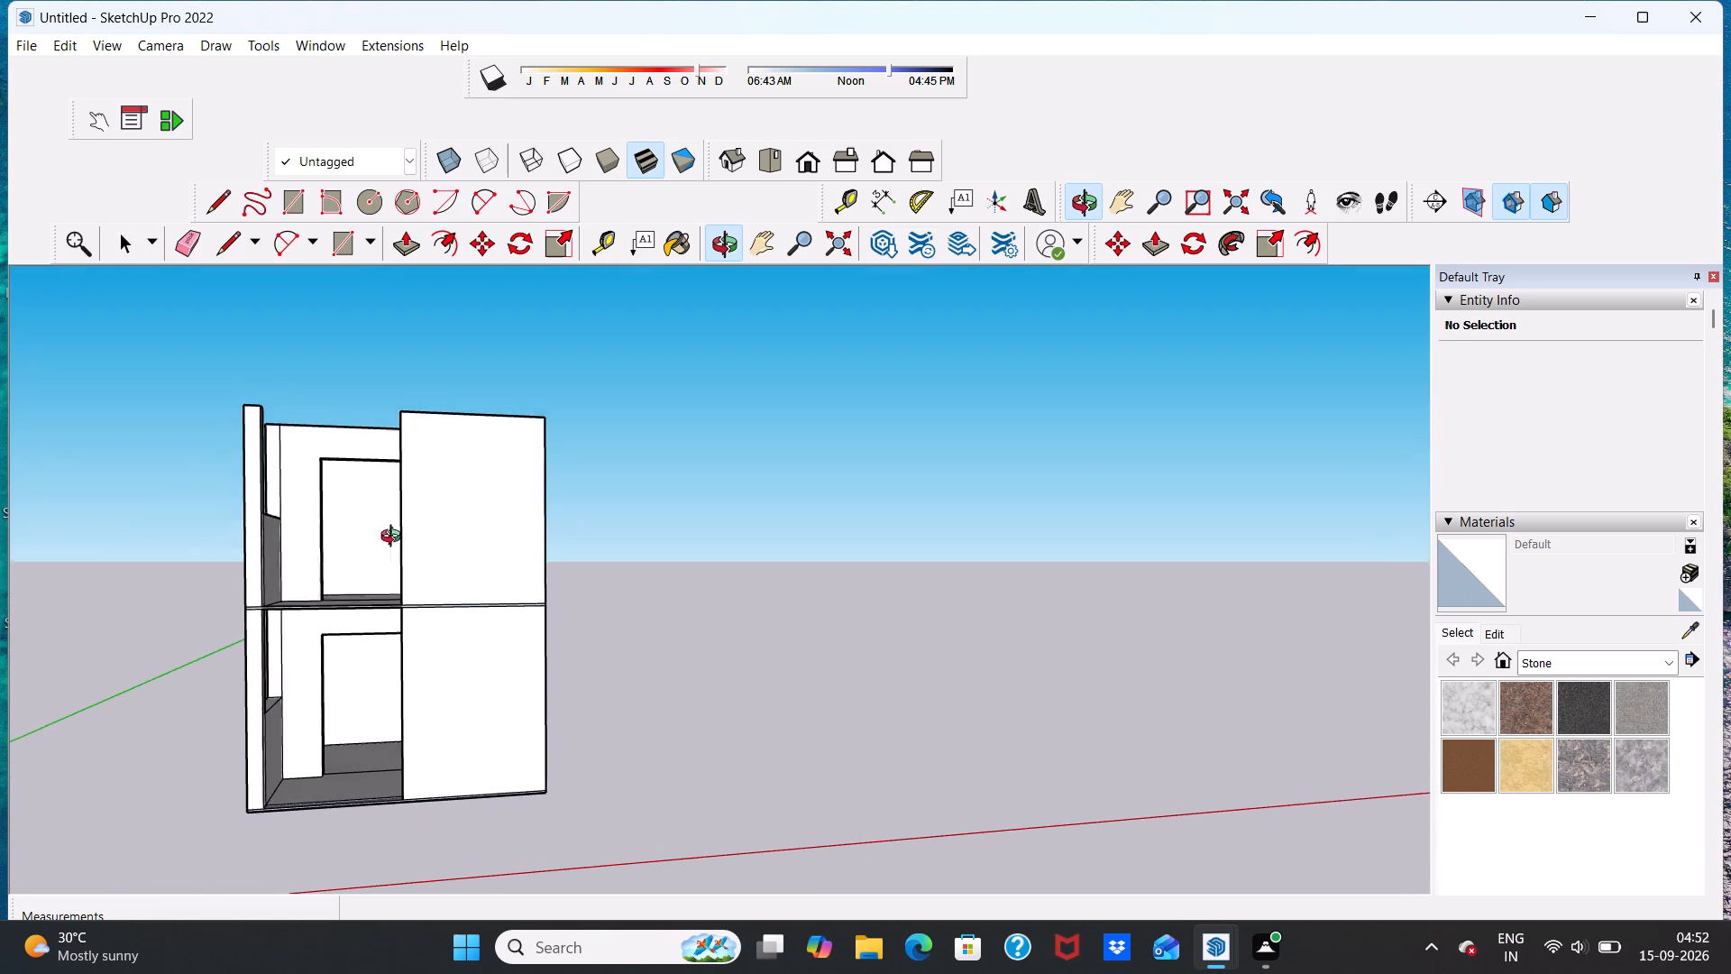
middle_drag(395, 538, 390, 540)
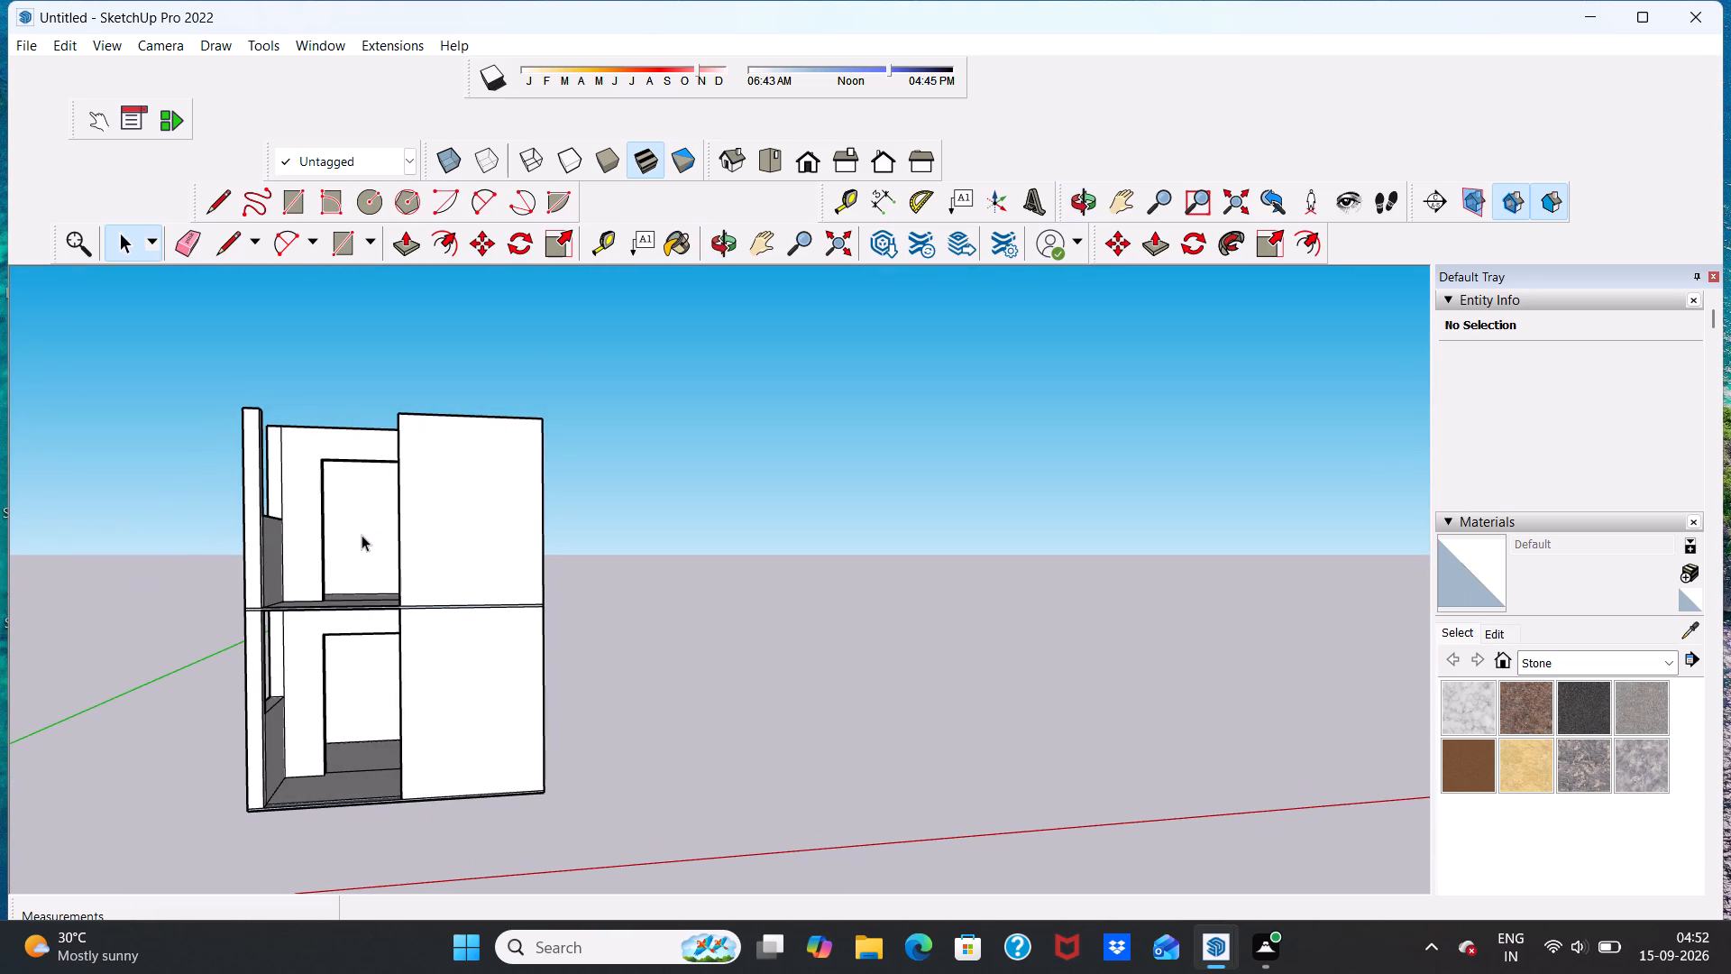
scroll(497, 538, up, 2)
scroll(497, 538, down, 5)
middle_drag(509, 620, 441, 631)
scroll(508, 621, up, 1)
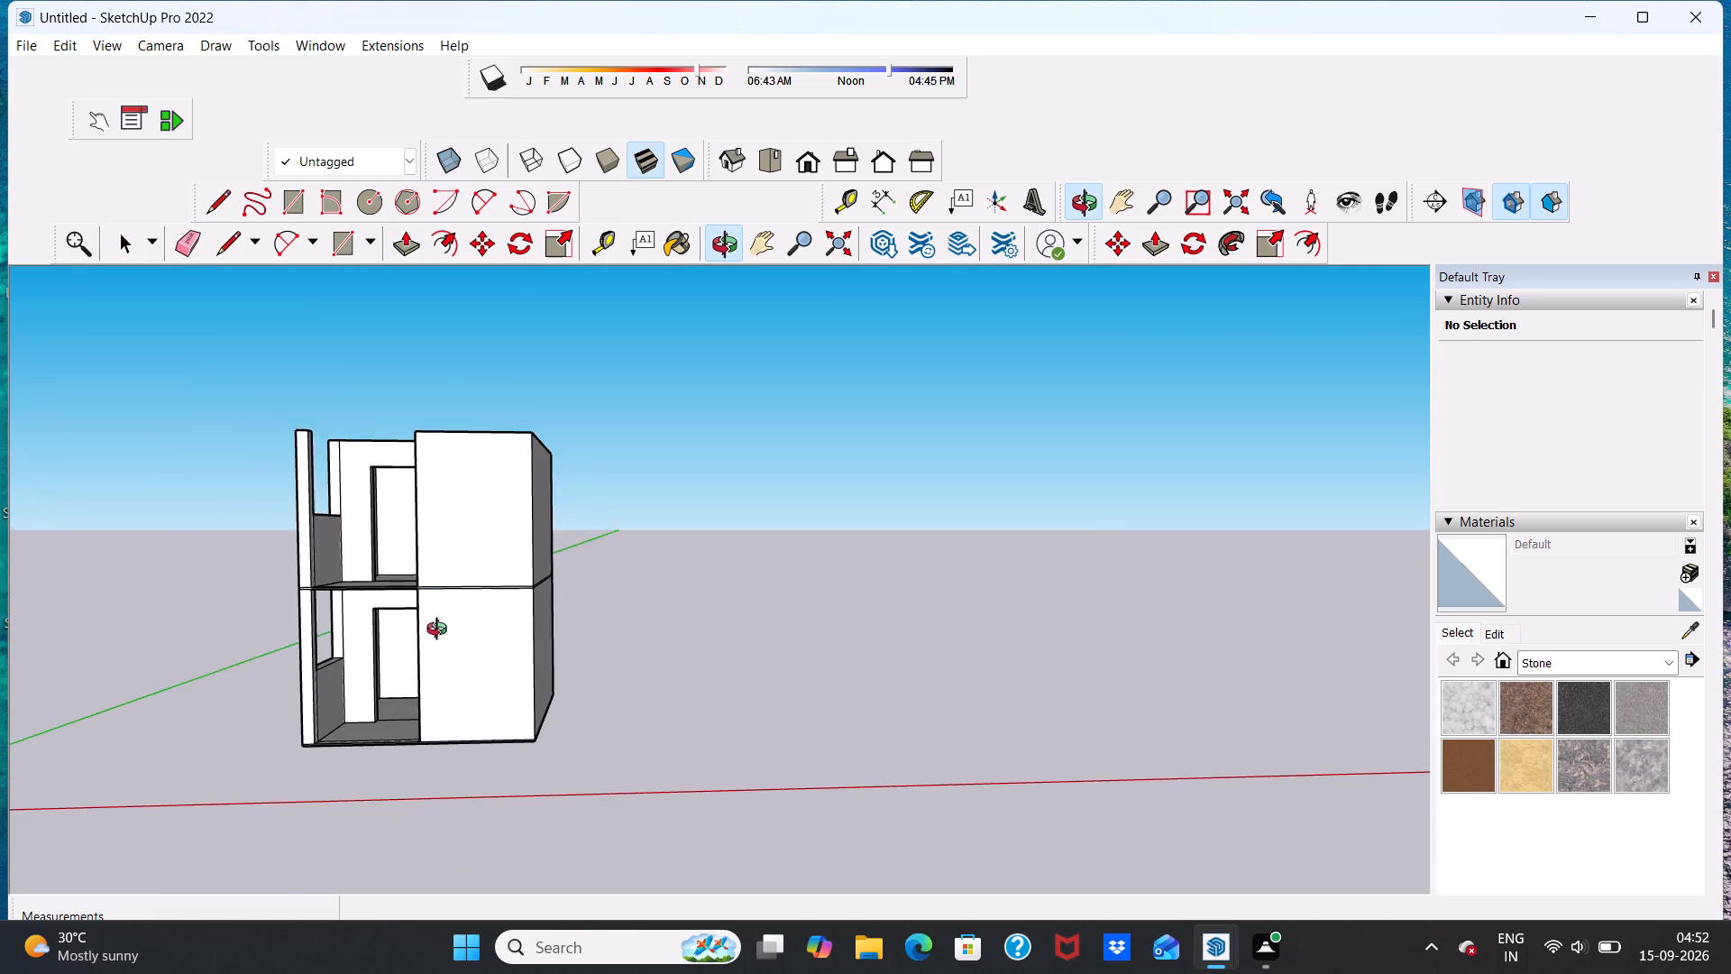
middle_drag(441, 631, 441, 639)
middle_drag(464, 662, 501, 675)
scroll(466, 675, up, 5)
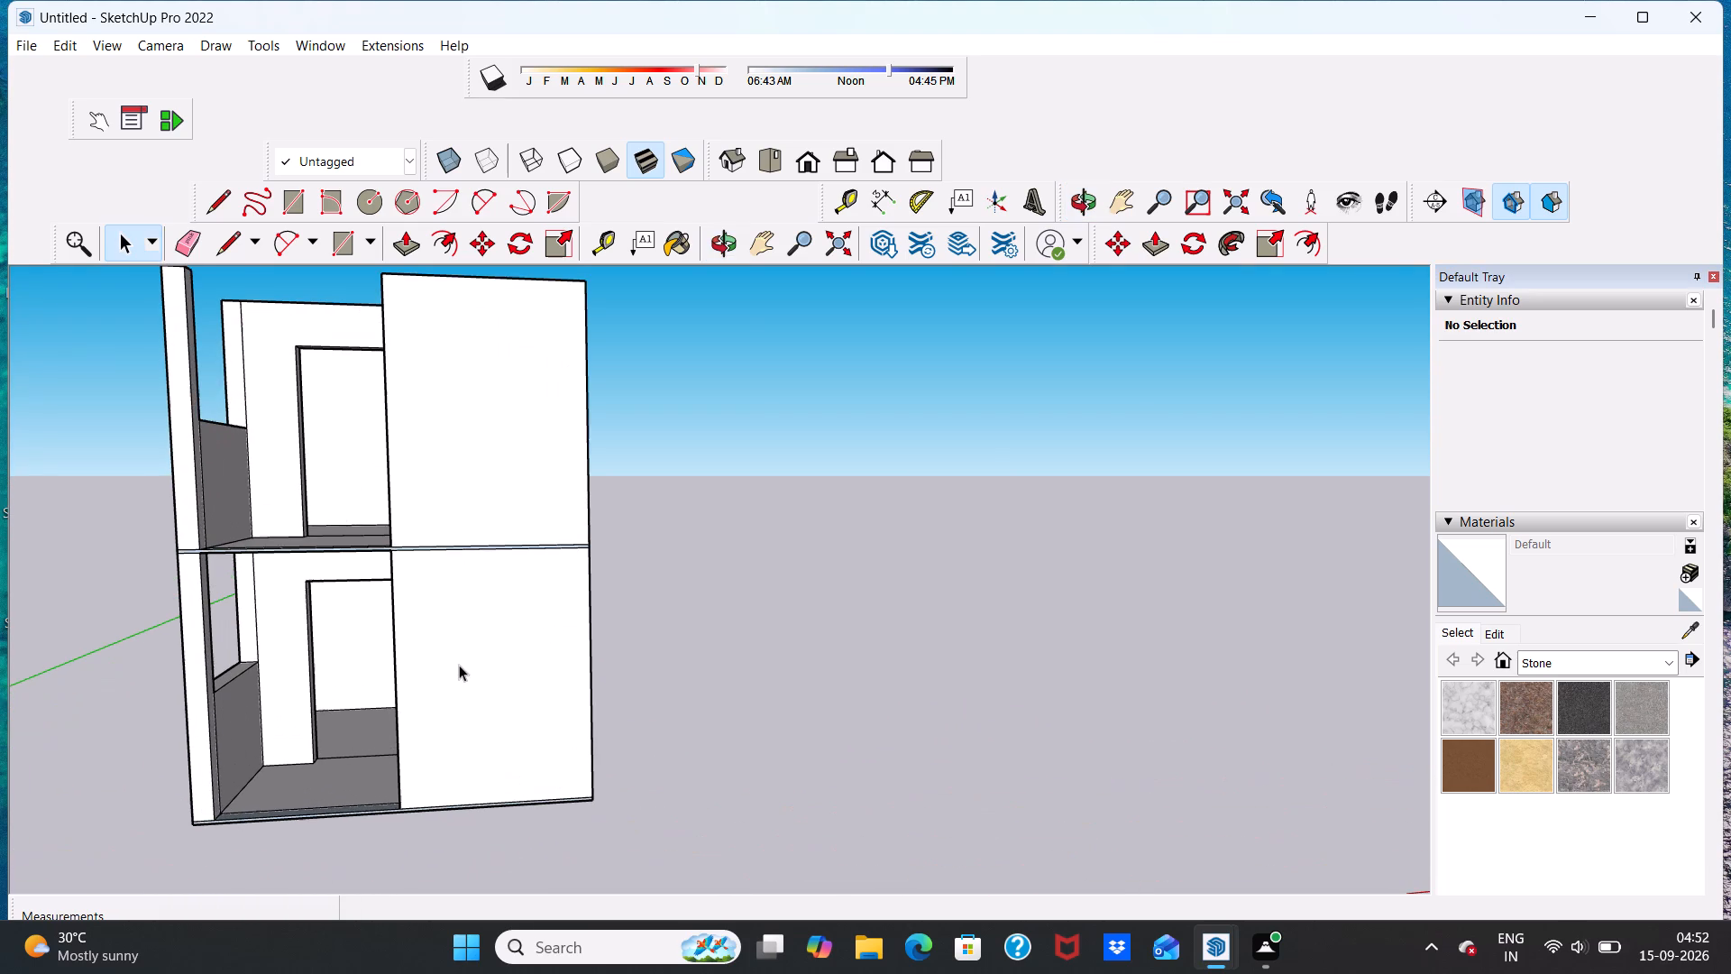
middle_drag(479, 643, 451, 659)
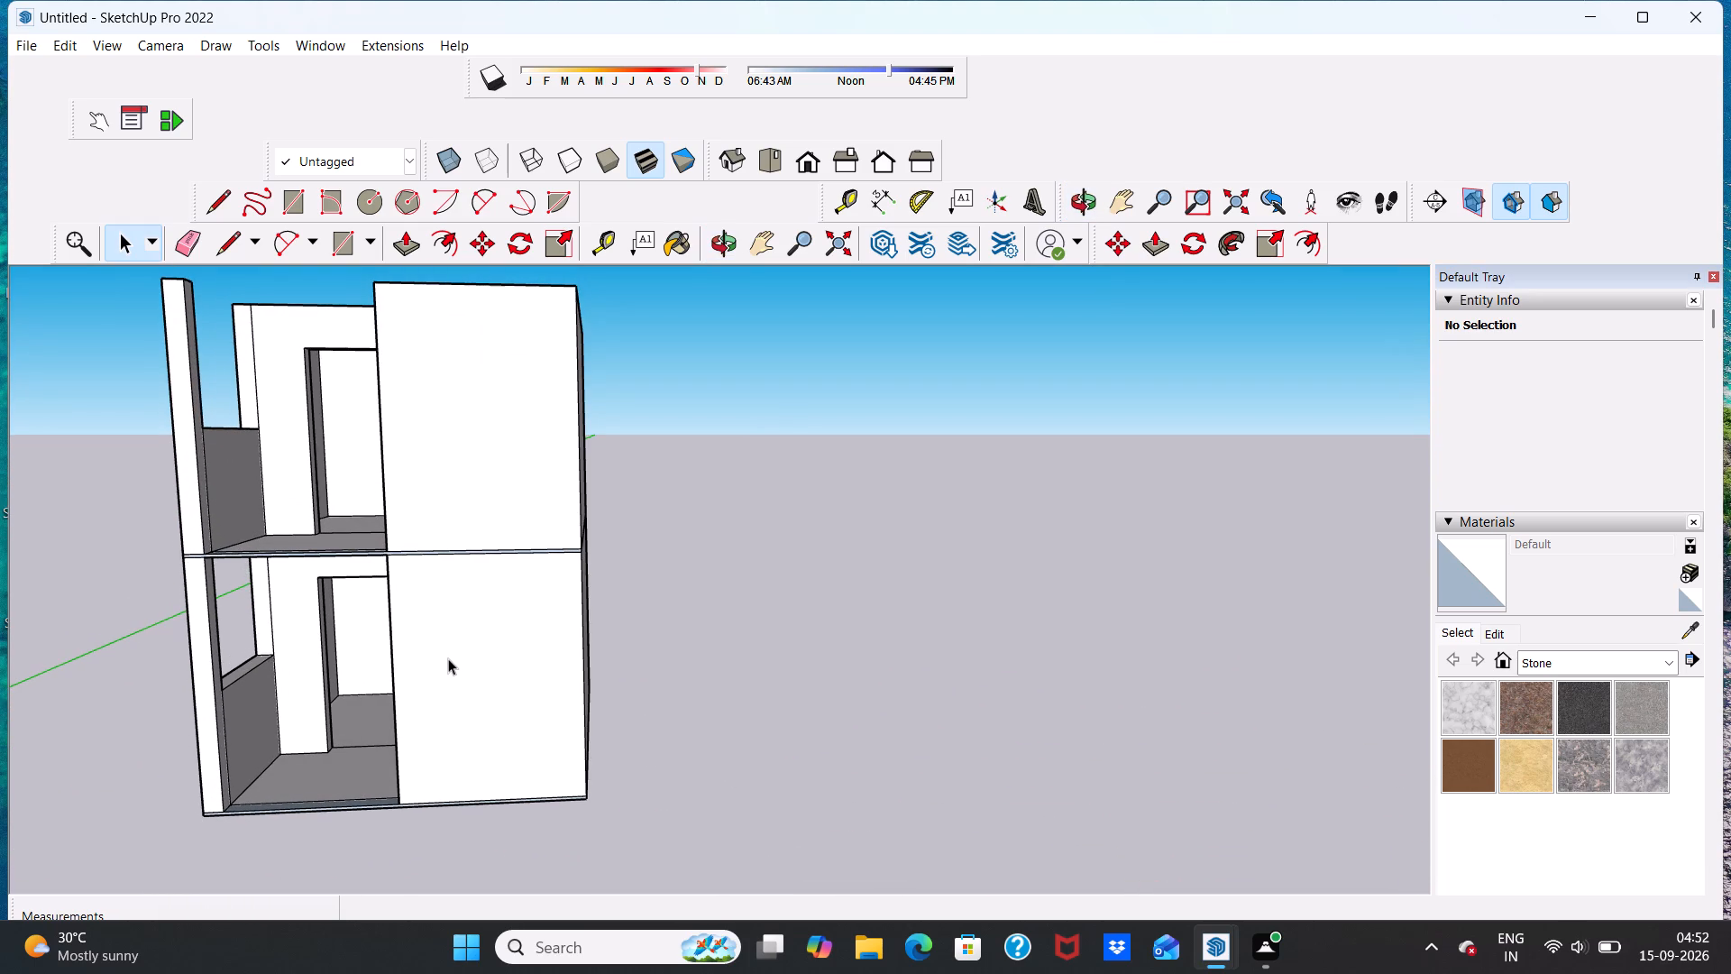
scroll(417, 613, down, 3)
scroll(464, 518, down, 3)
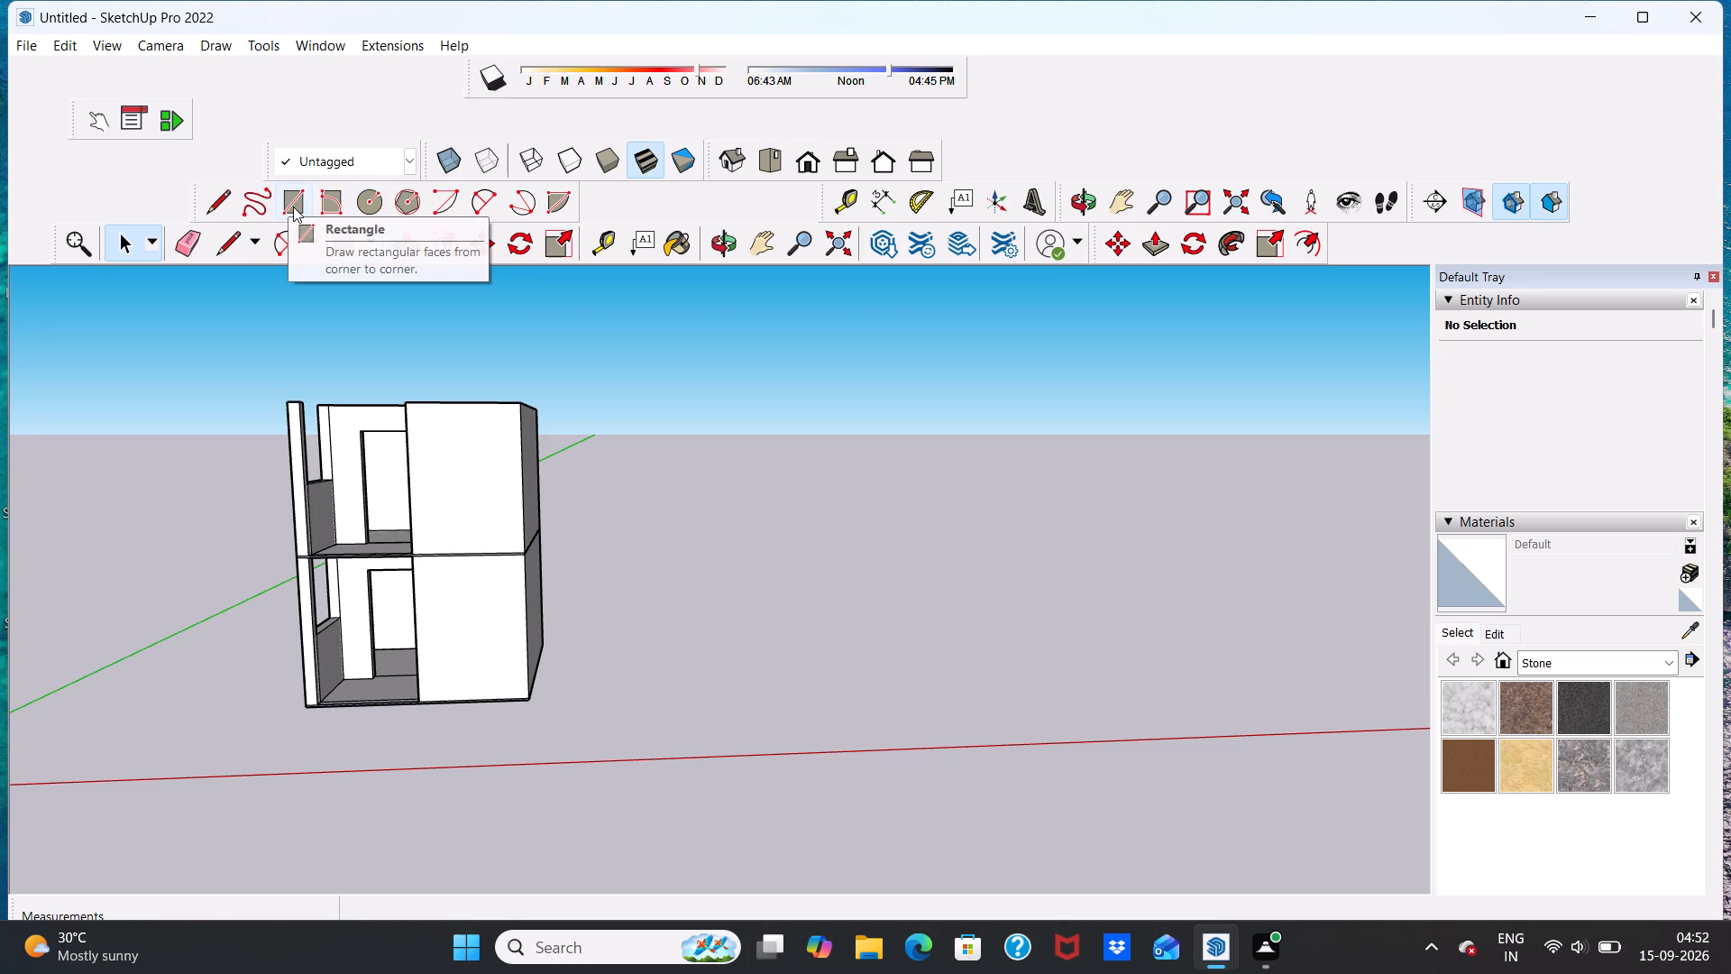
middle_drag(585, 416, 647, 676)
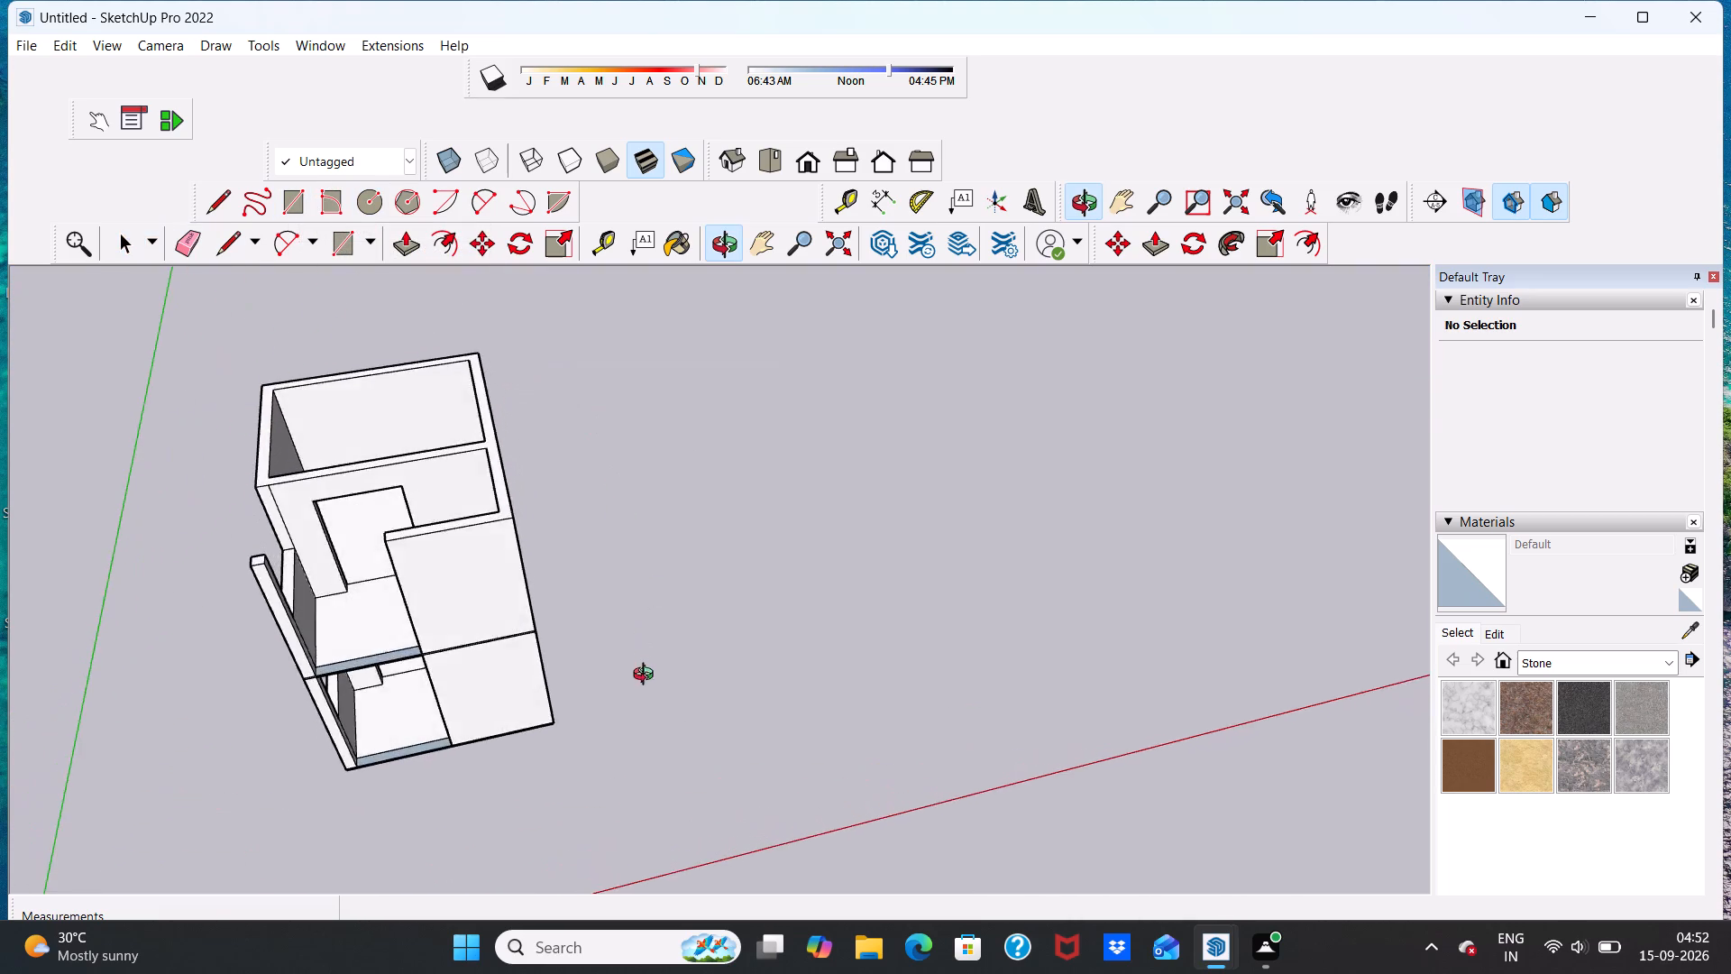
Draw a rectangle about 18' 5 1/4" by 14' 9 5/16" across the upper storey's top, from the back left outer corner to the front right corner.
middle_drag(647, 676, 617, 657)
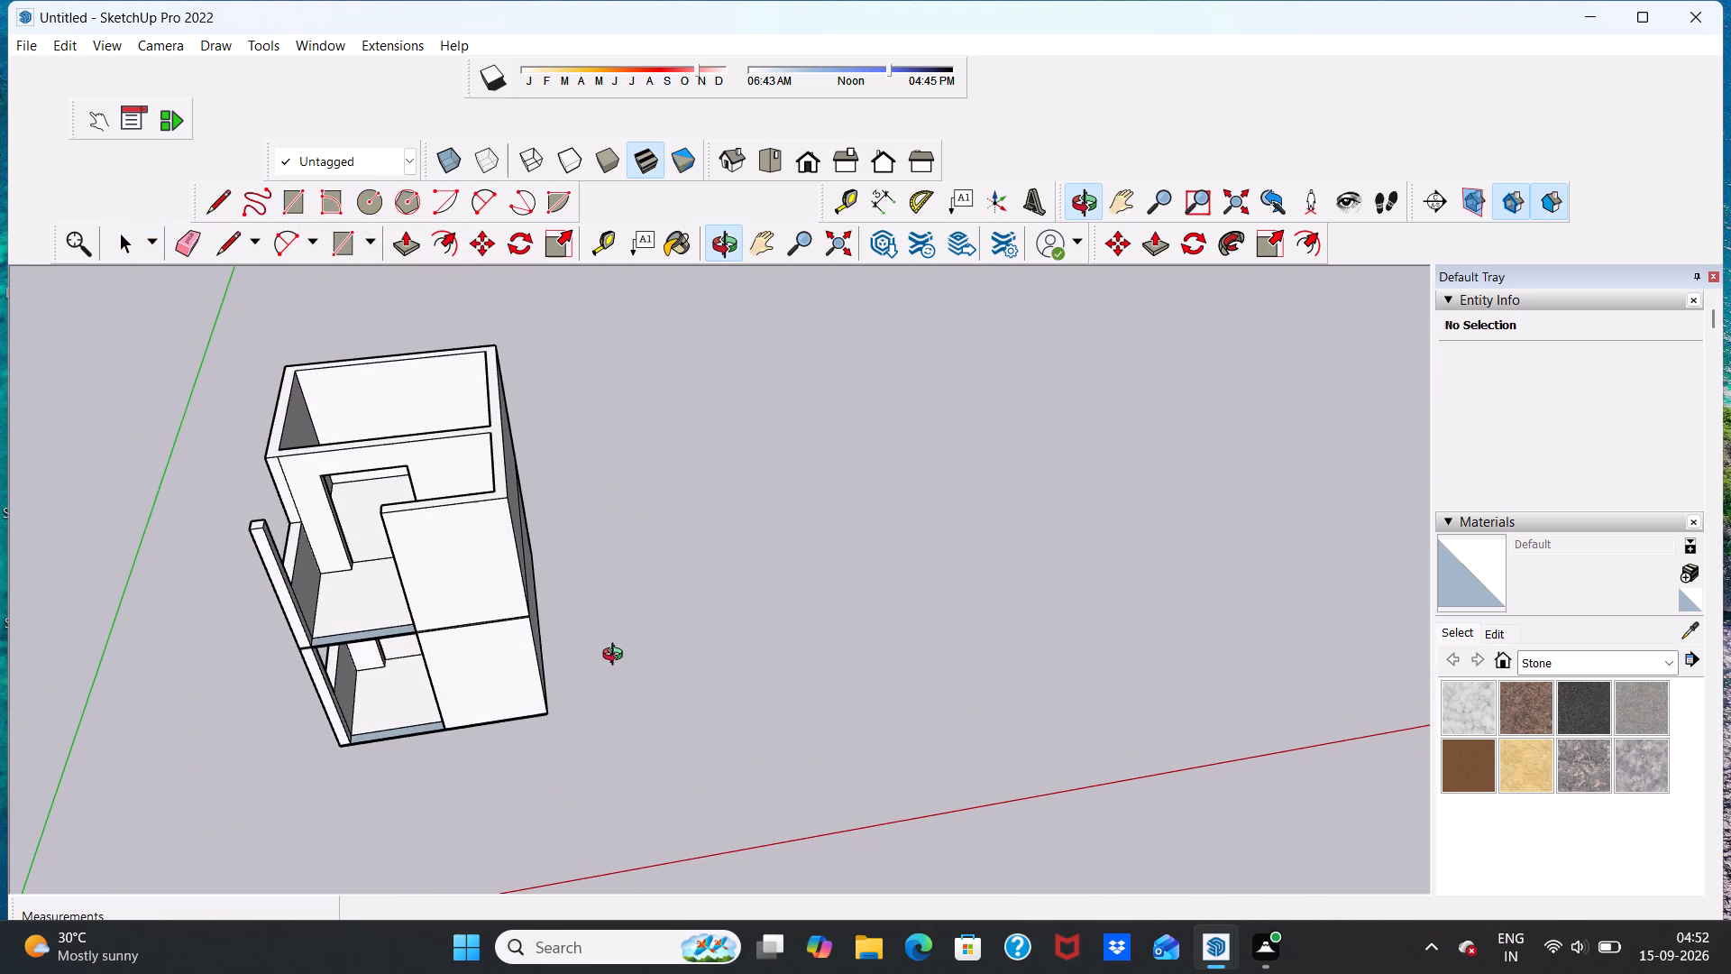
middle_drag(617, 657, 616, 653)
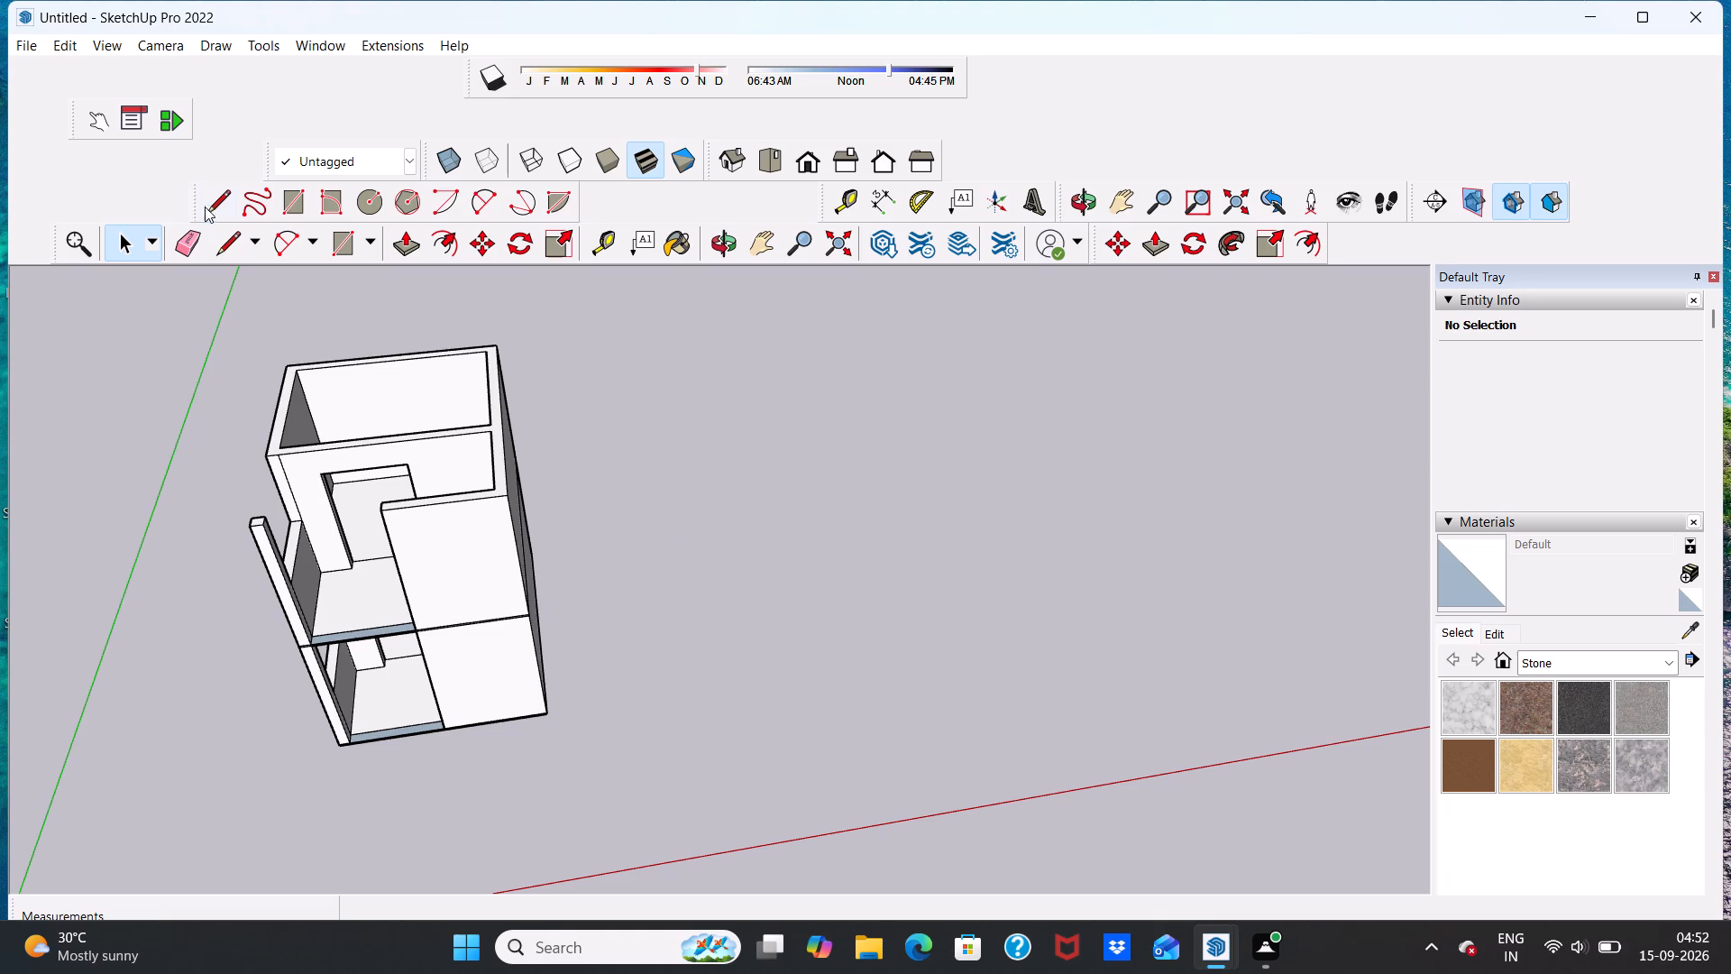
middle_drag(642, 581, 775, 511)
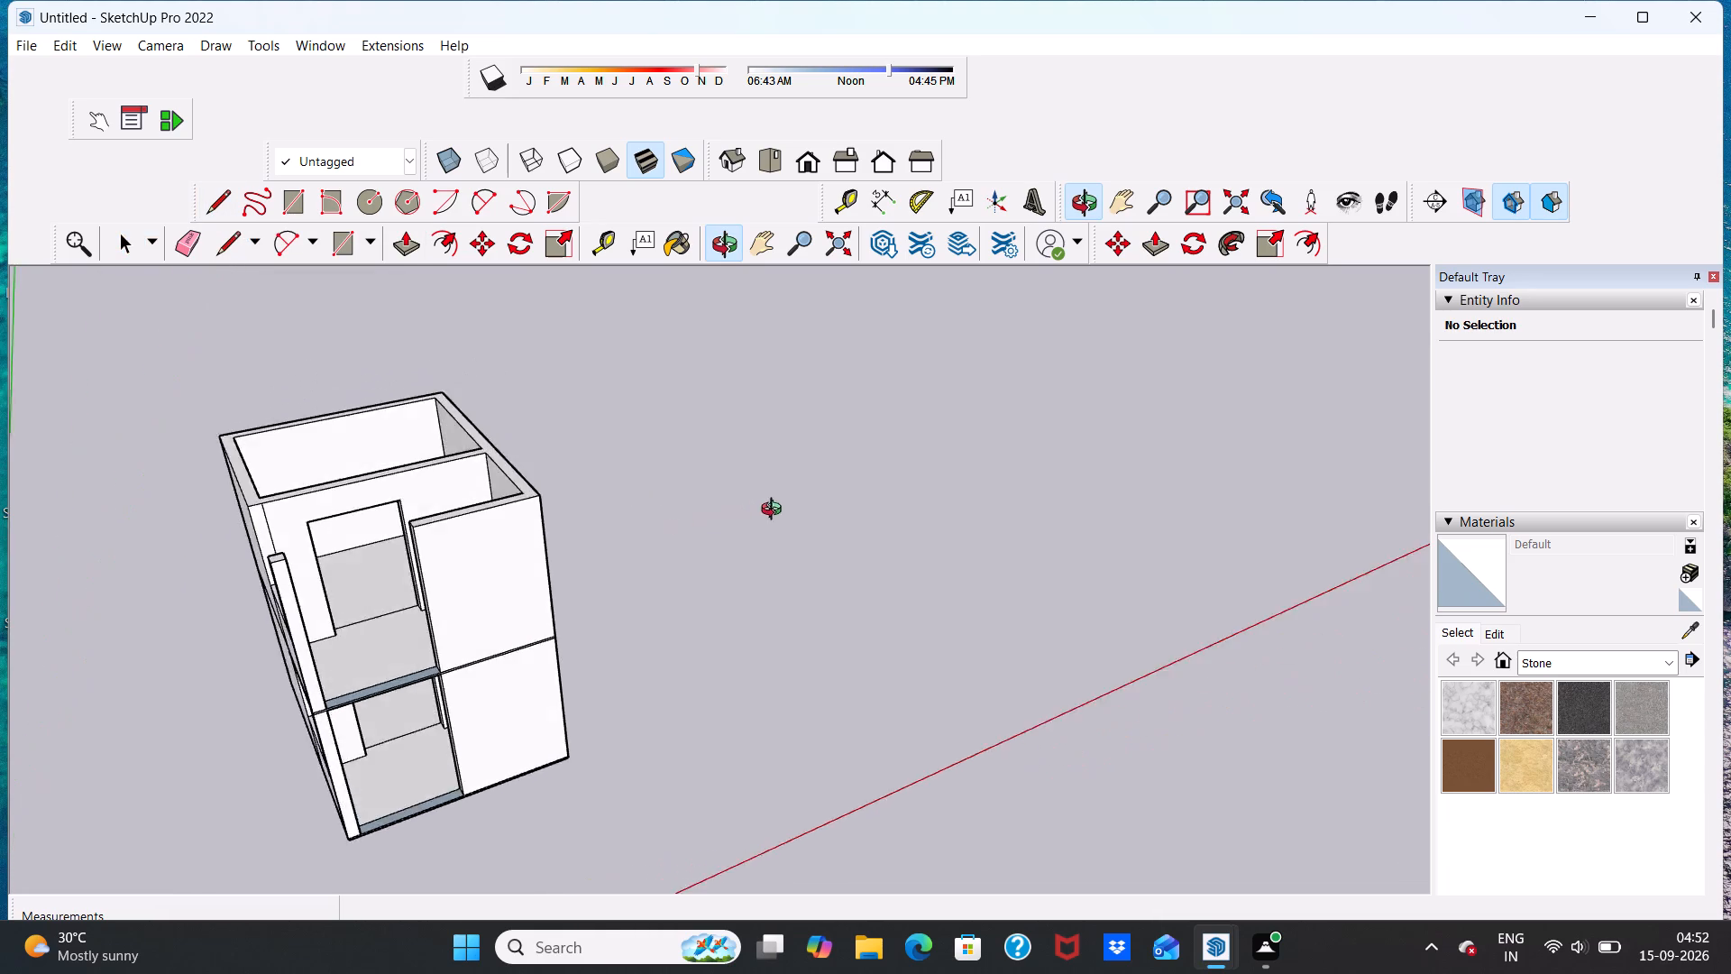
middle_drag(775, 511, 660, 387)
middle_drag(646, 449, 714, 675)
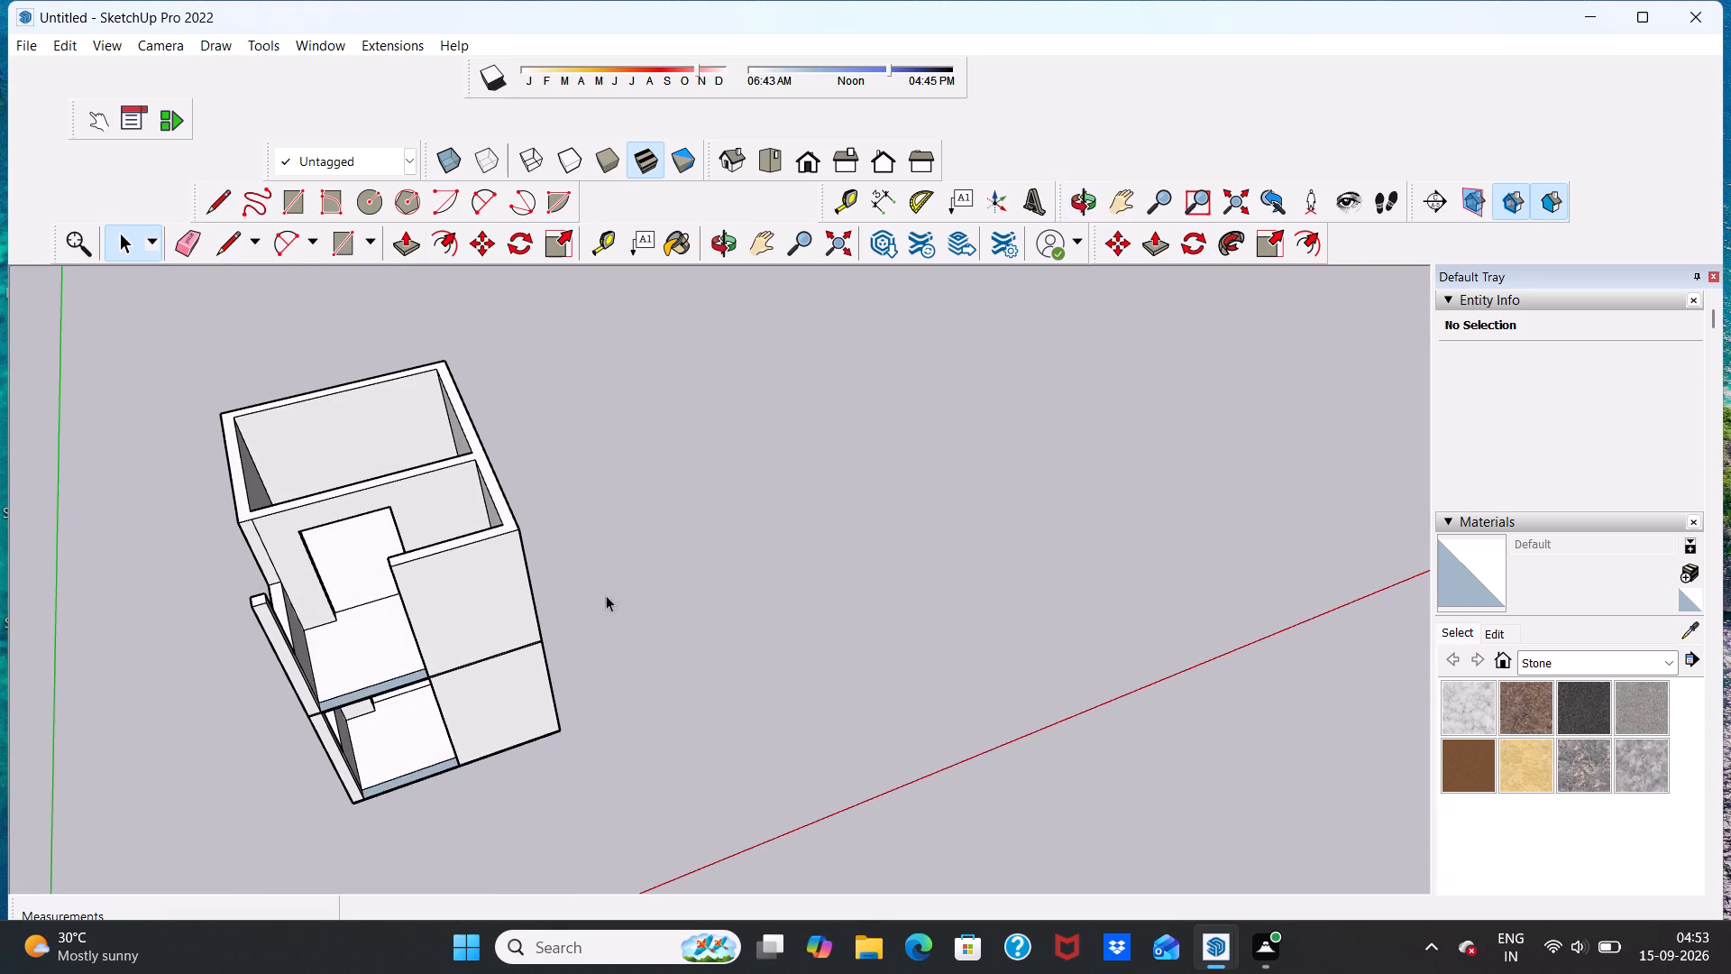
click(296, 194)
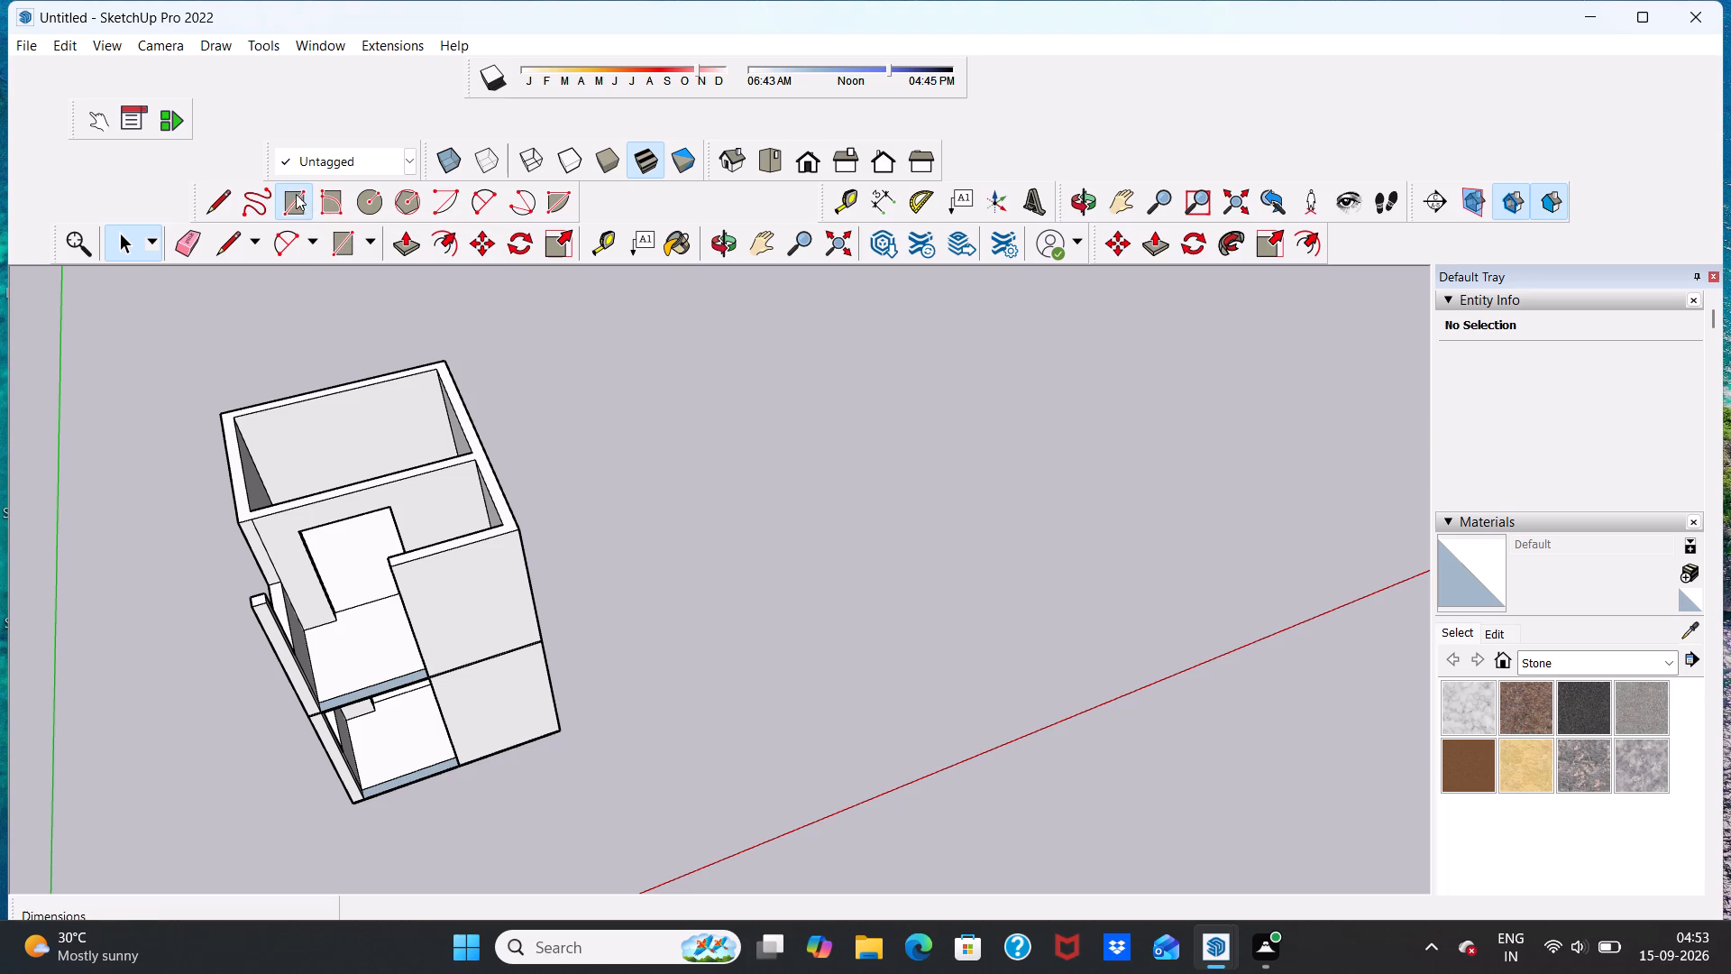
click(222, 412)
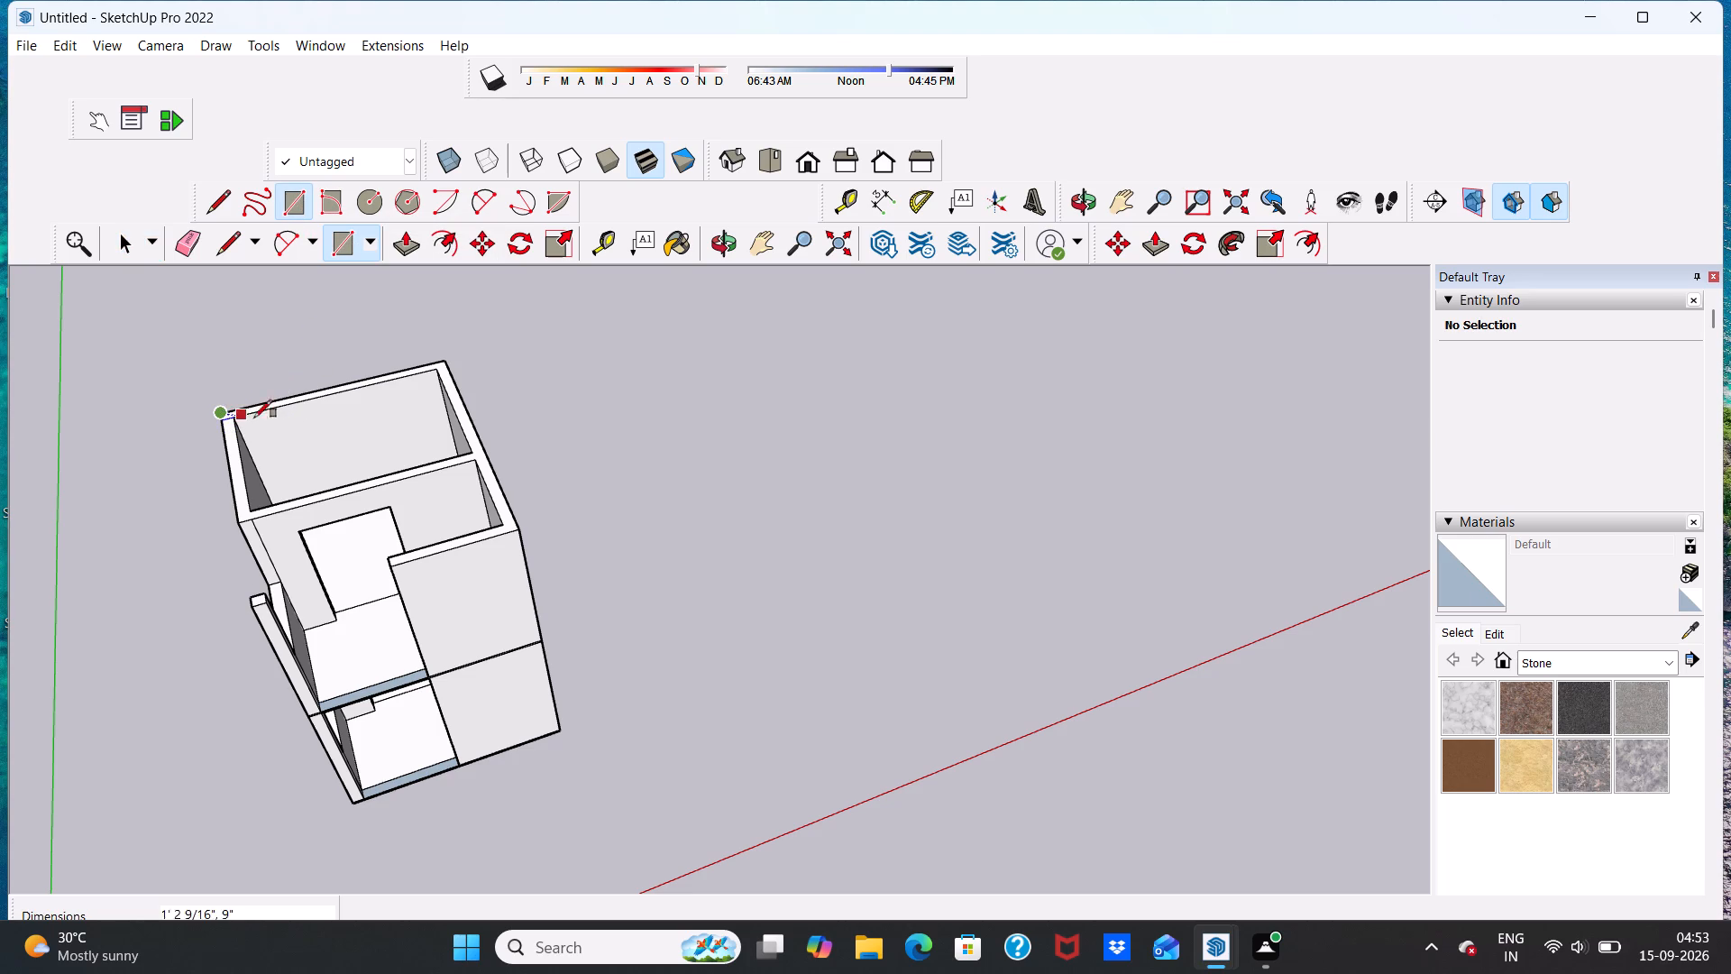
click(442, 362)
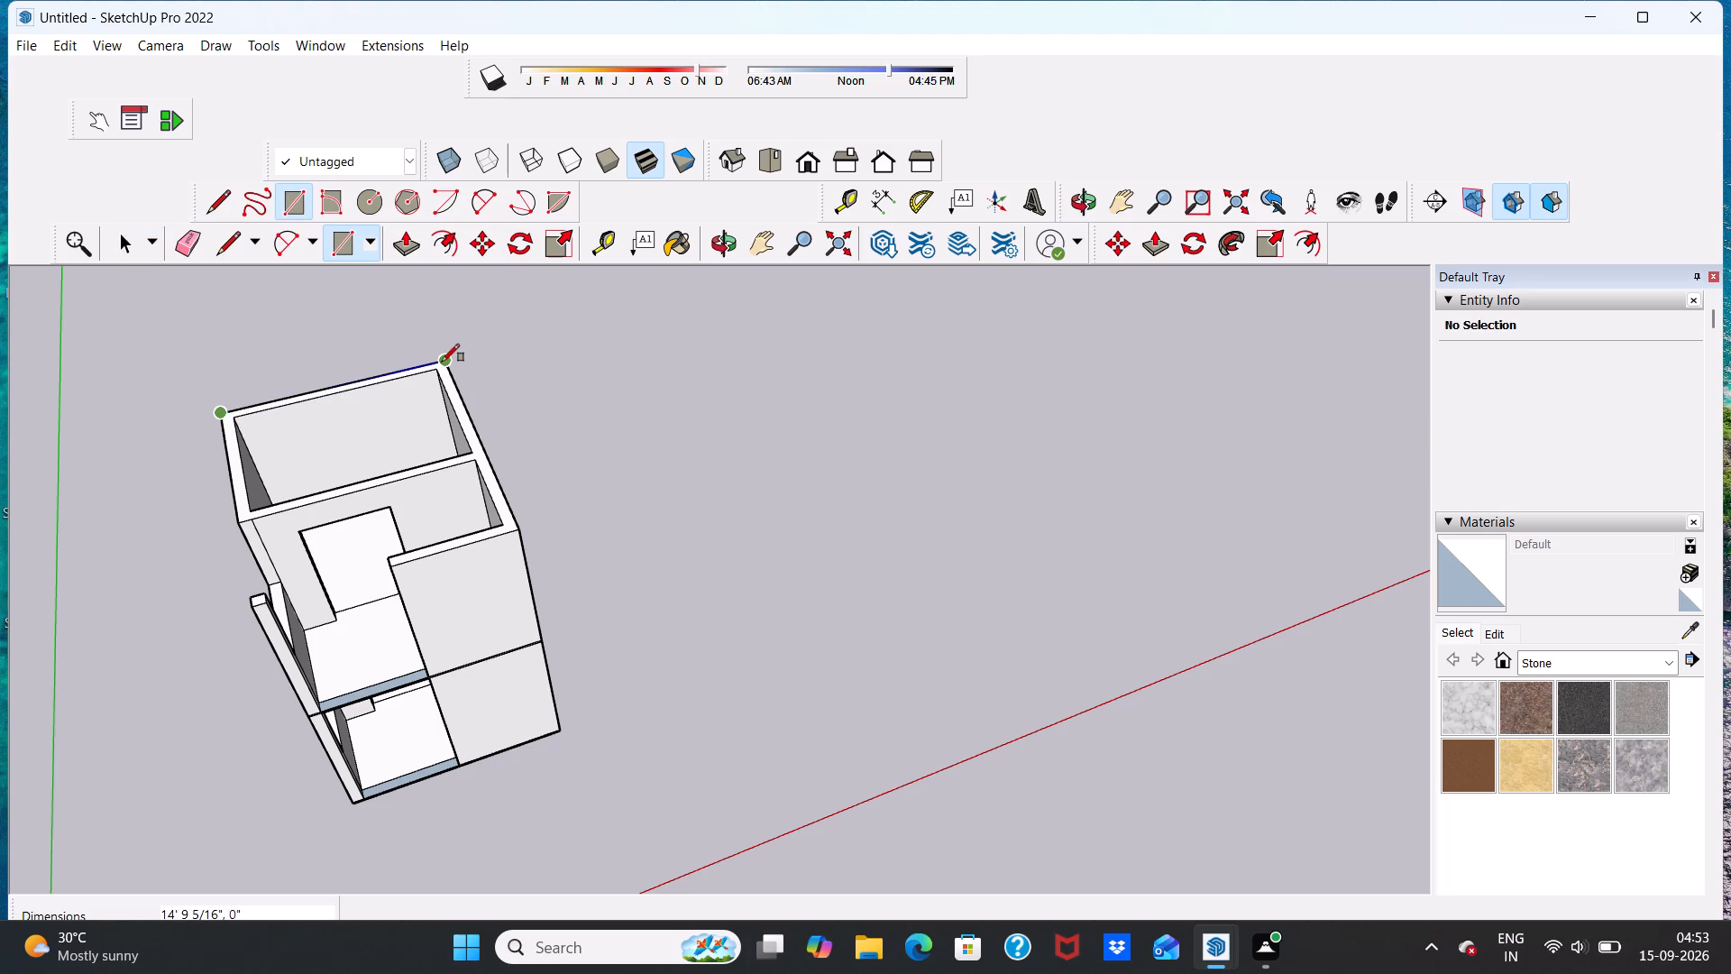
click(512, 526)
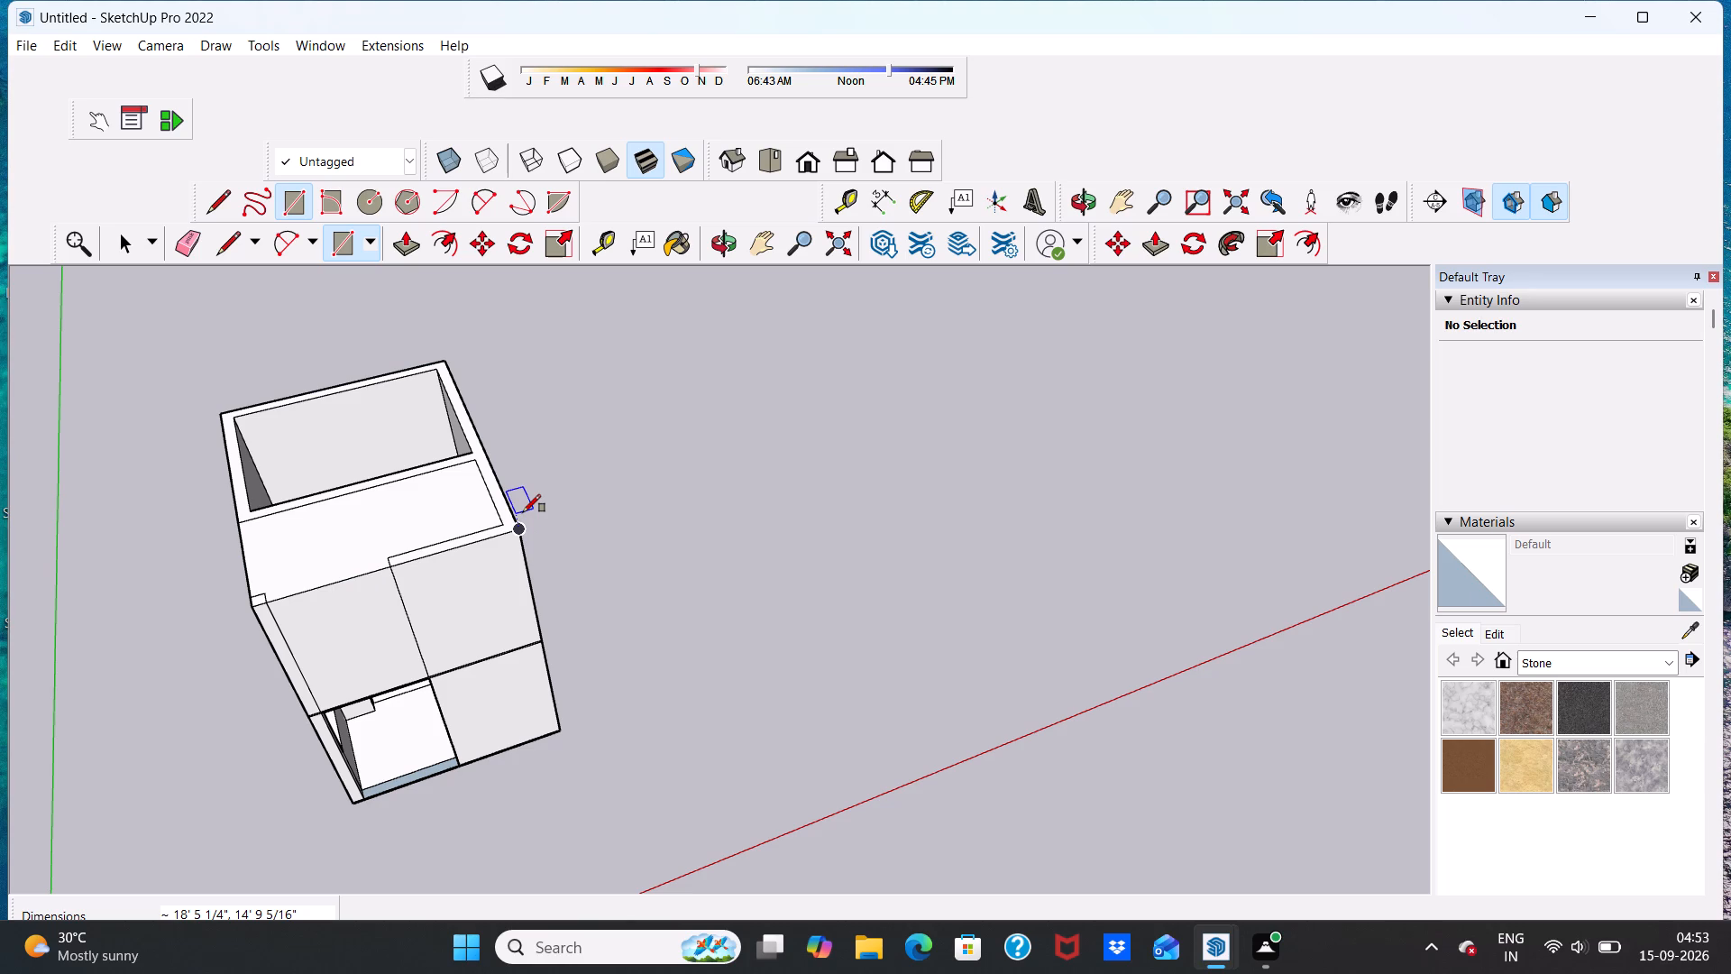
key(space)
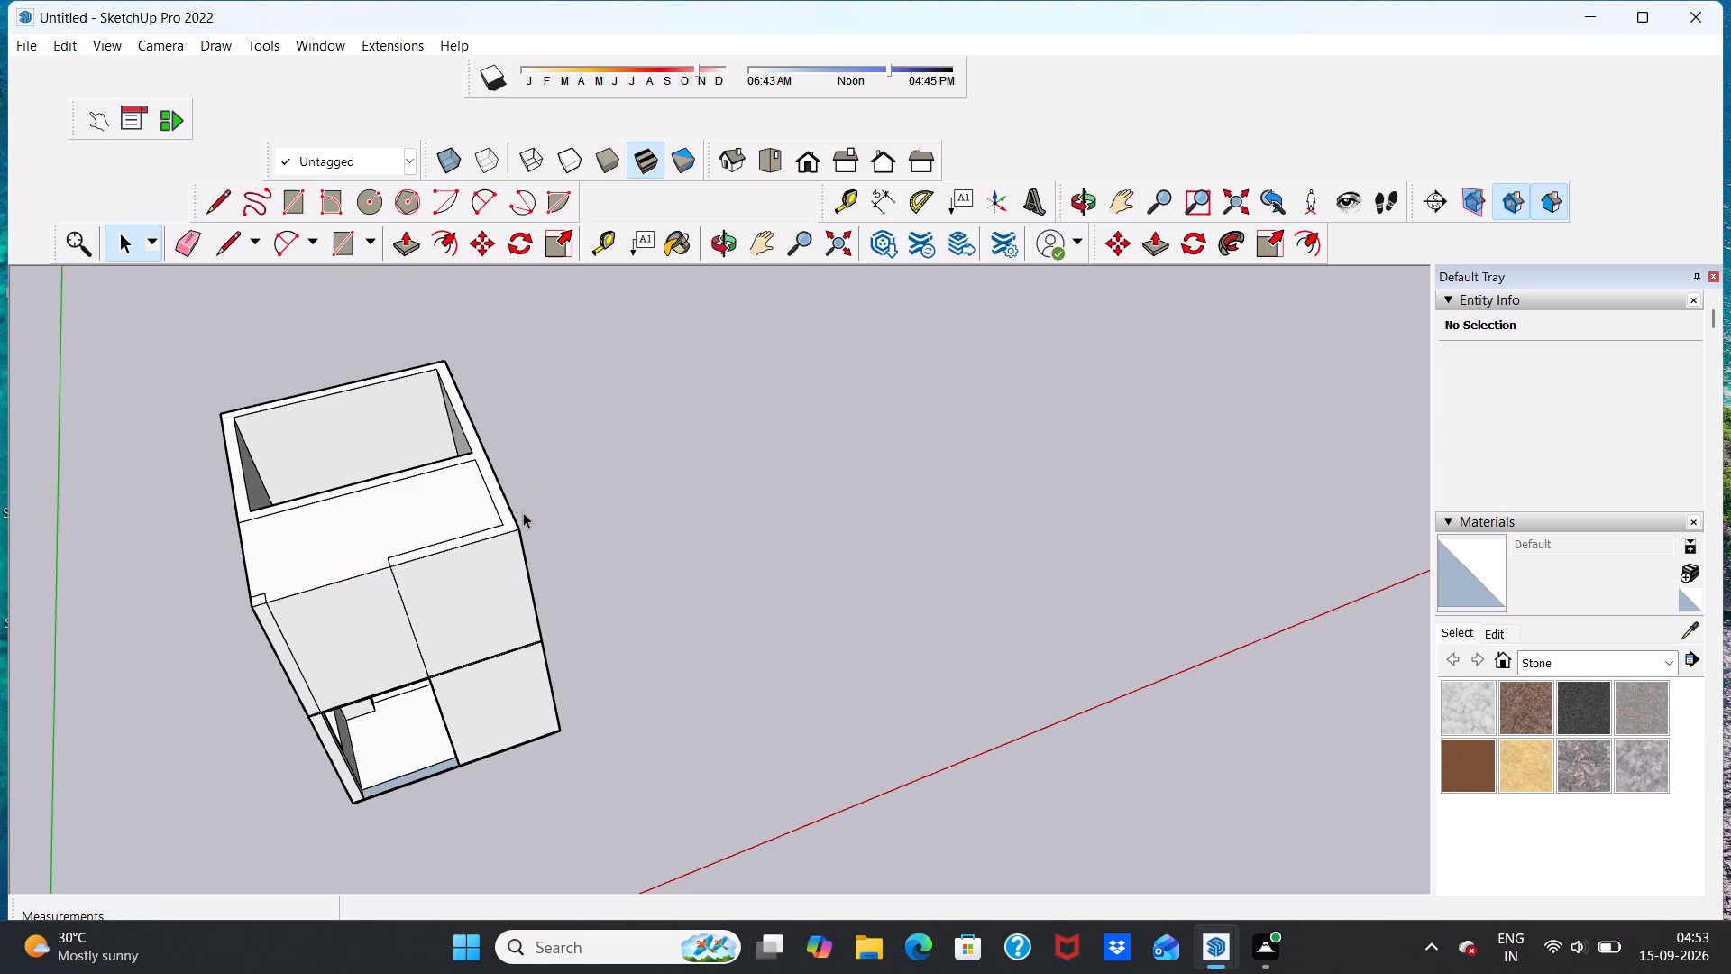
Cover the open back room with a rectangle about 14' 5/16" by 11' 3 1/2" from the back outer corner to the partition's inner corner.
scroll(312, 513, up, 8)
scroll(362, 426, down, 8)
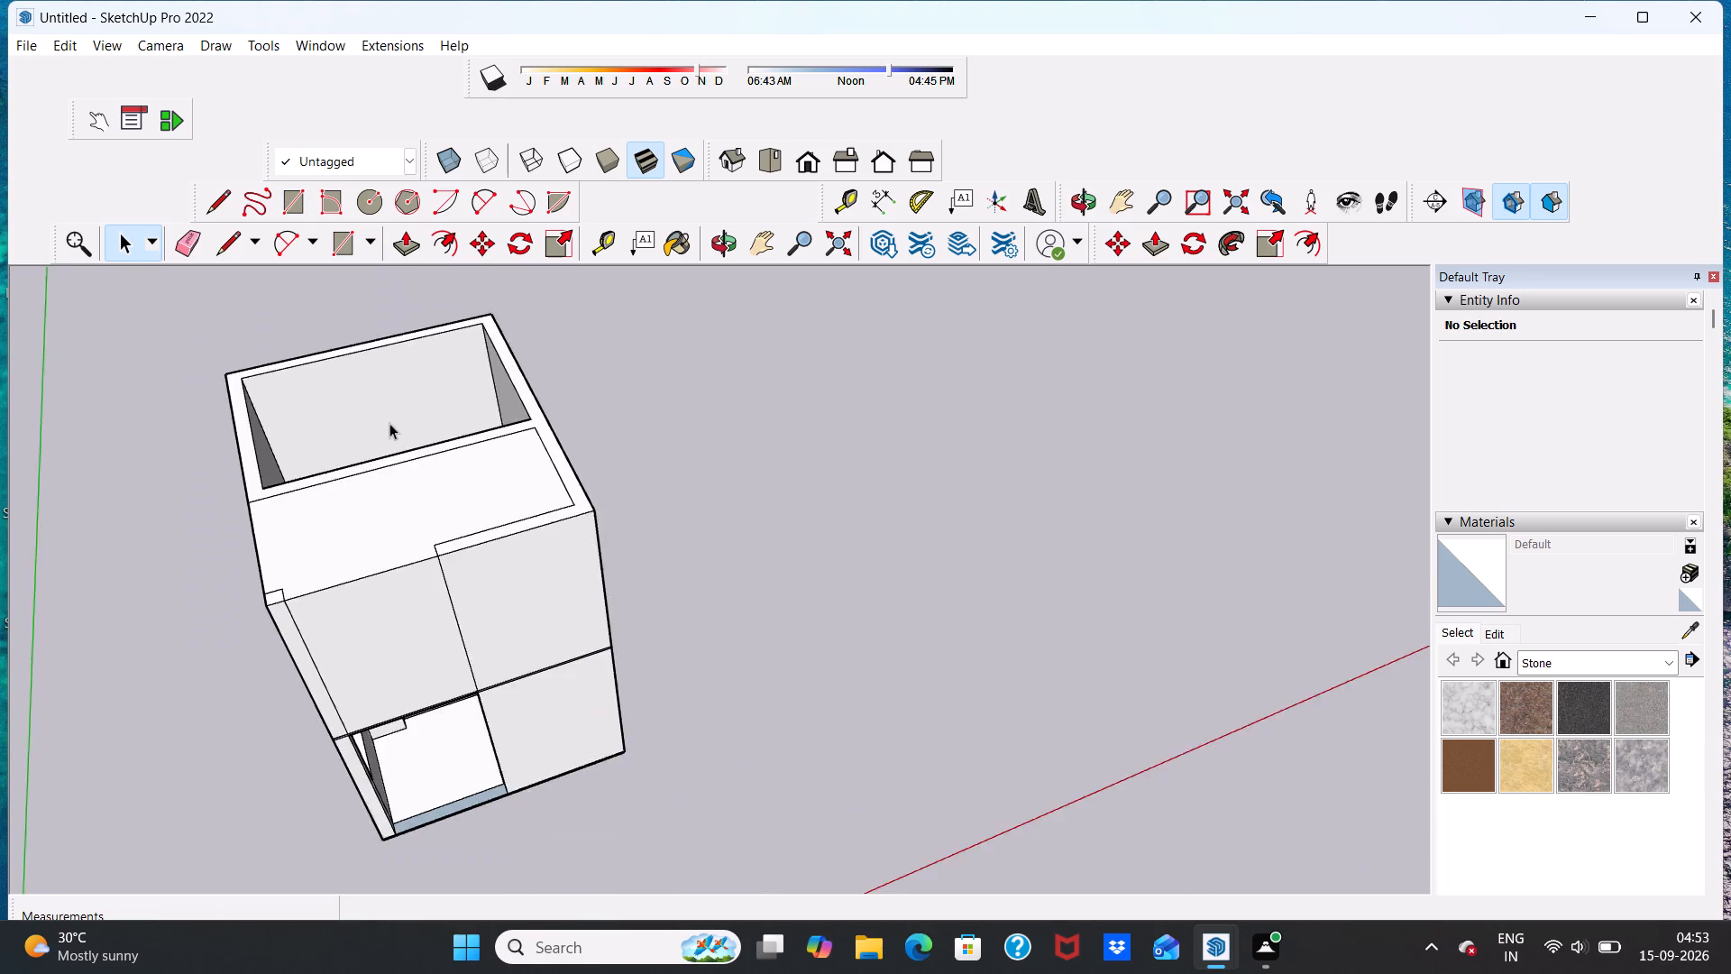
scroll(389, 423, down, 3)
scroll(344, 417, up, 14)
scroll(341, 433, down, 7)
middle_drag(377, 438, 387, 446)
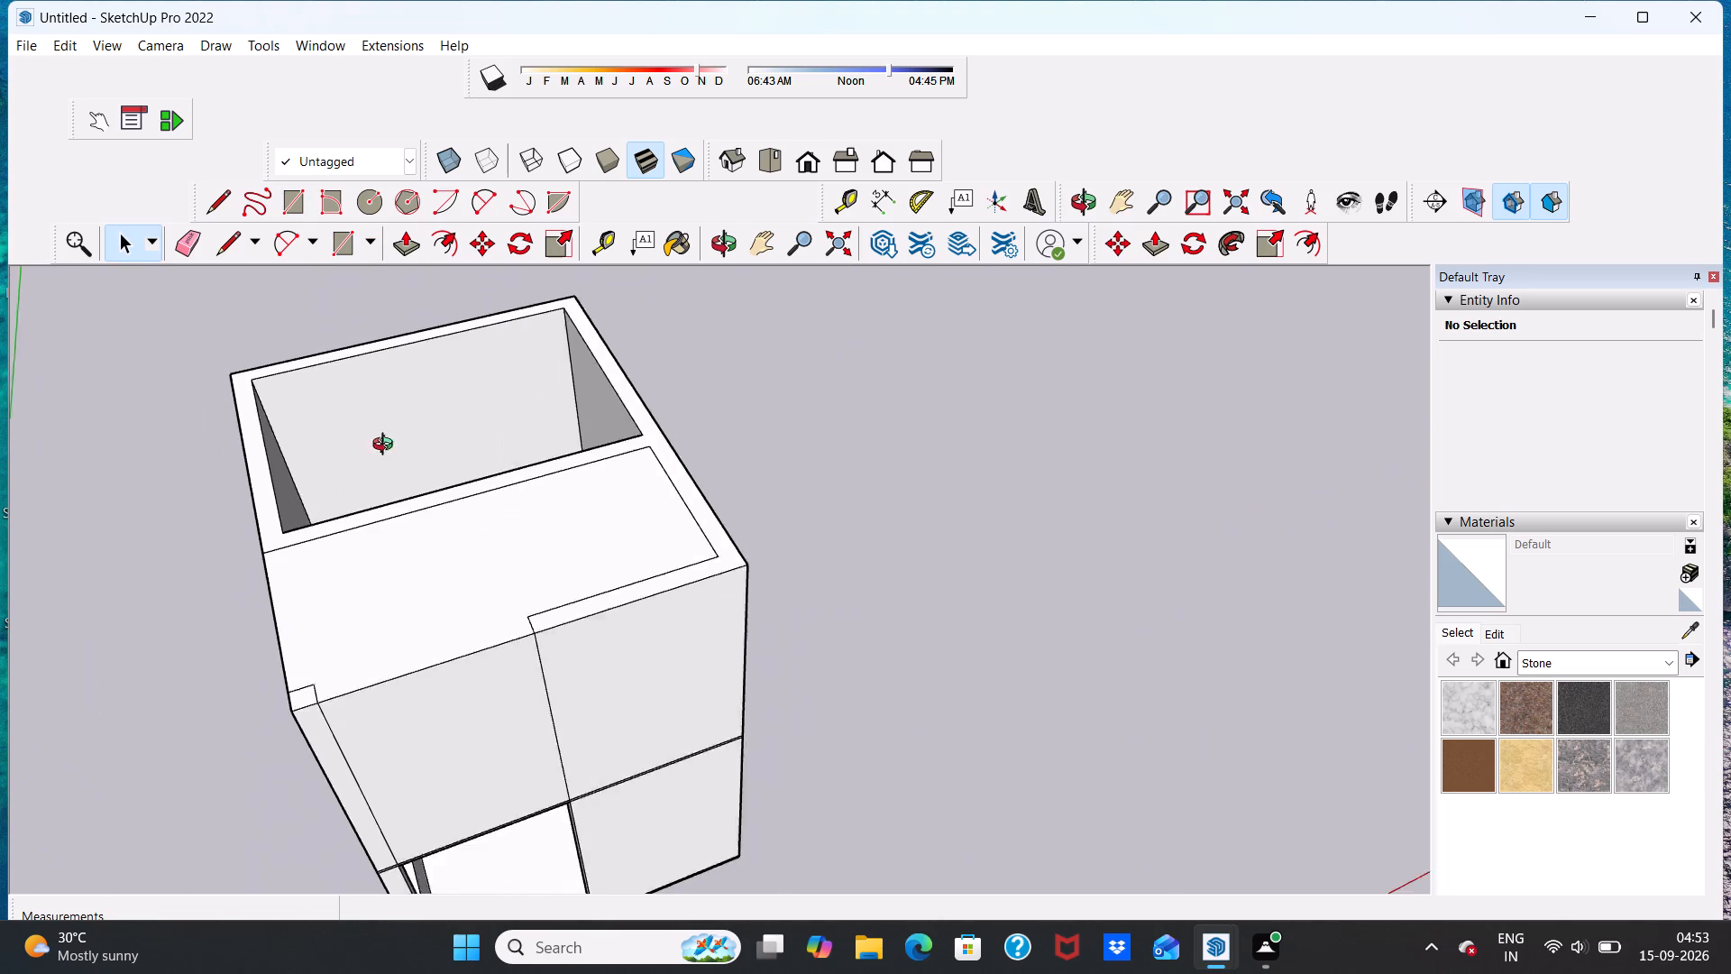
middle_drag(387, 446, 483, 473)
middle_drag(329, 539, 316, 516)
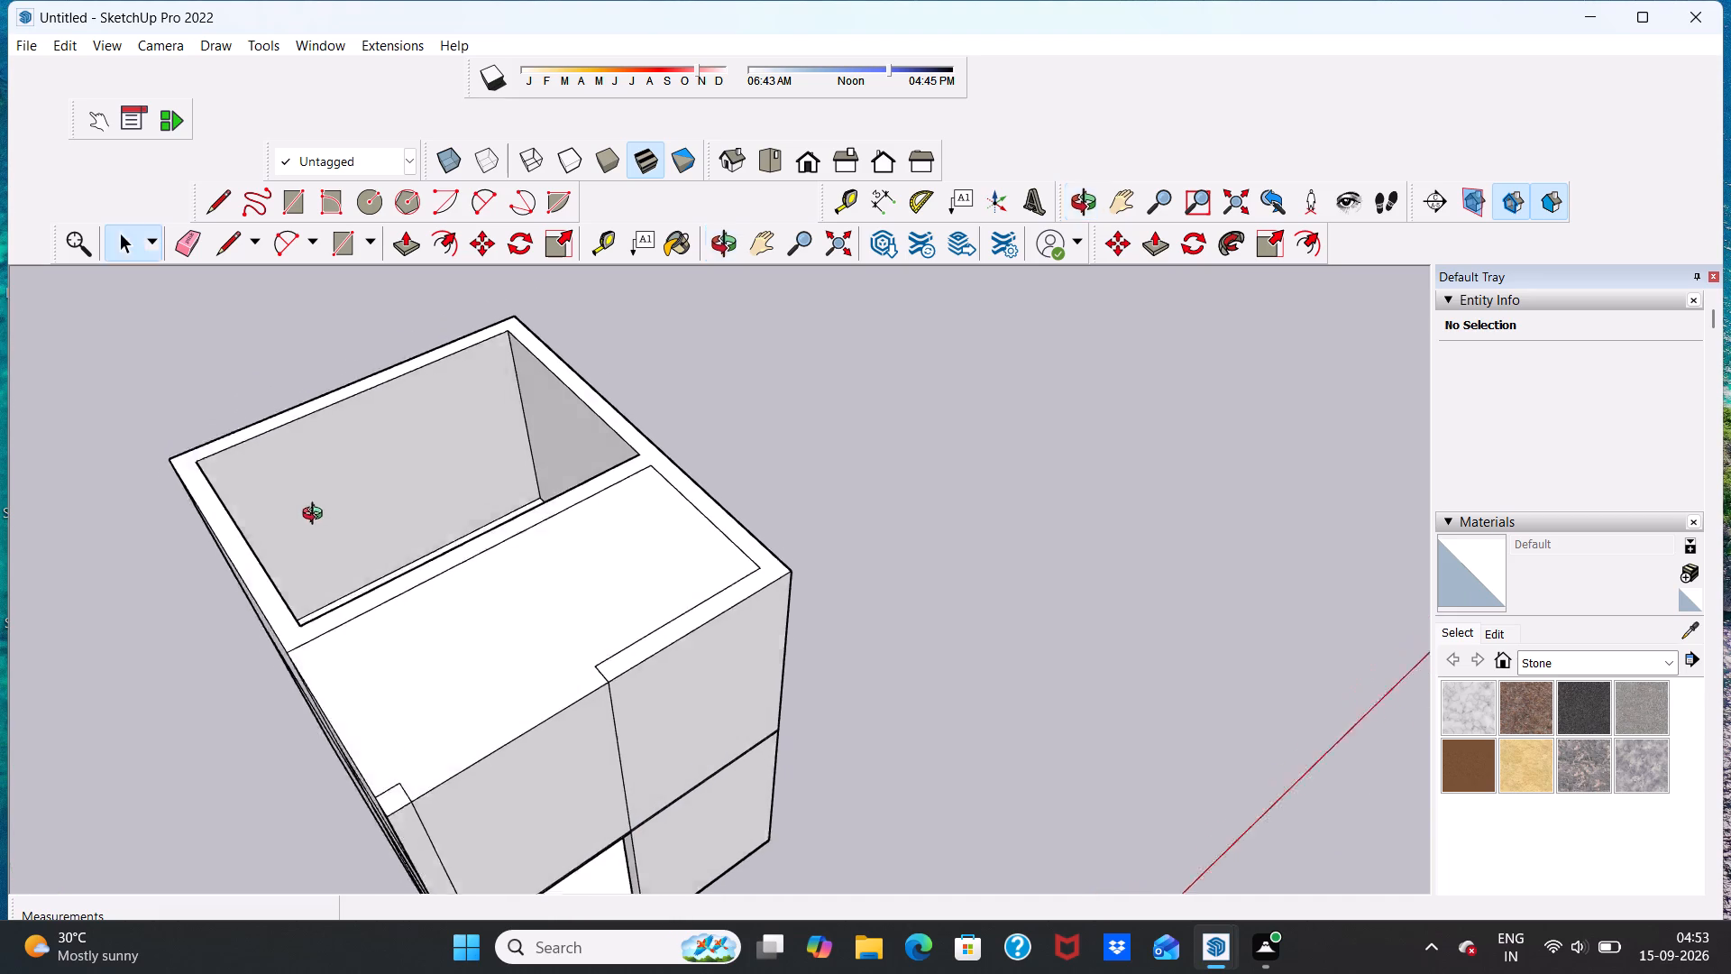
middle_drag(316, 516, 146, 363)
middle_drag(506, 472, 459, 436)
middle_drag(465, 406, 482, 580)
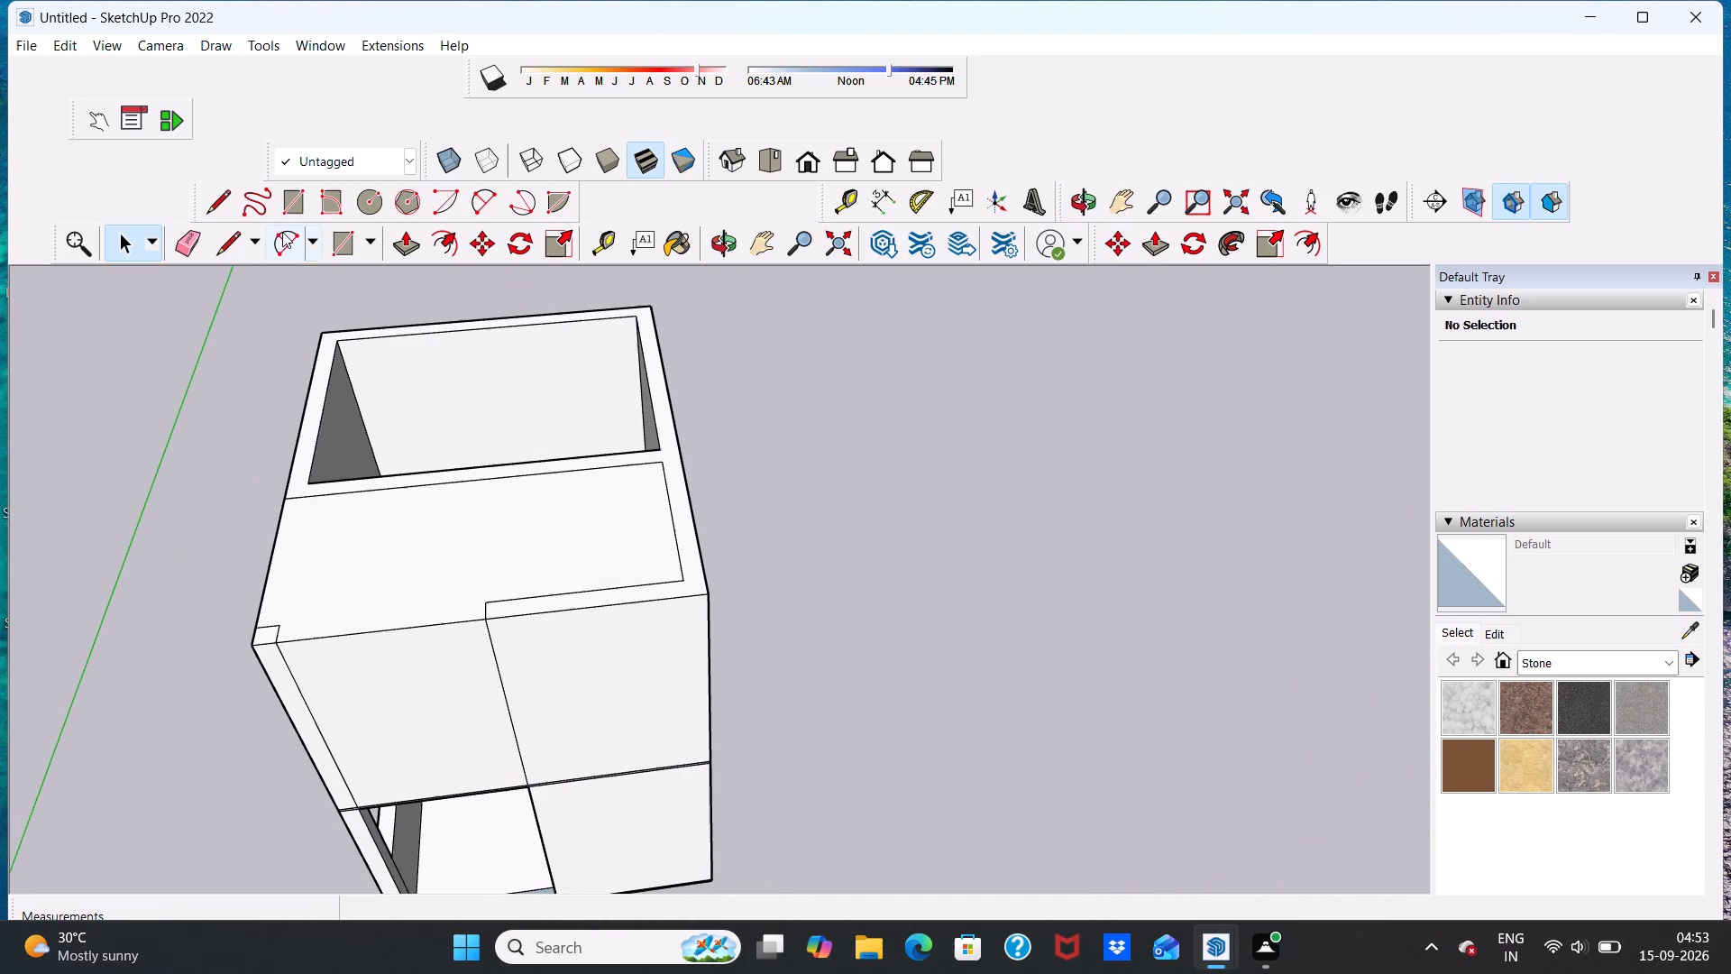
click(287, 199)
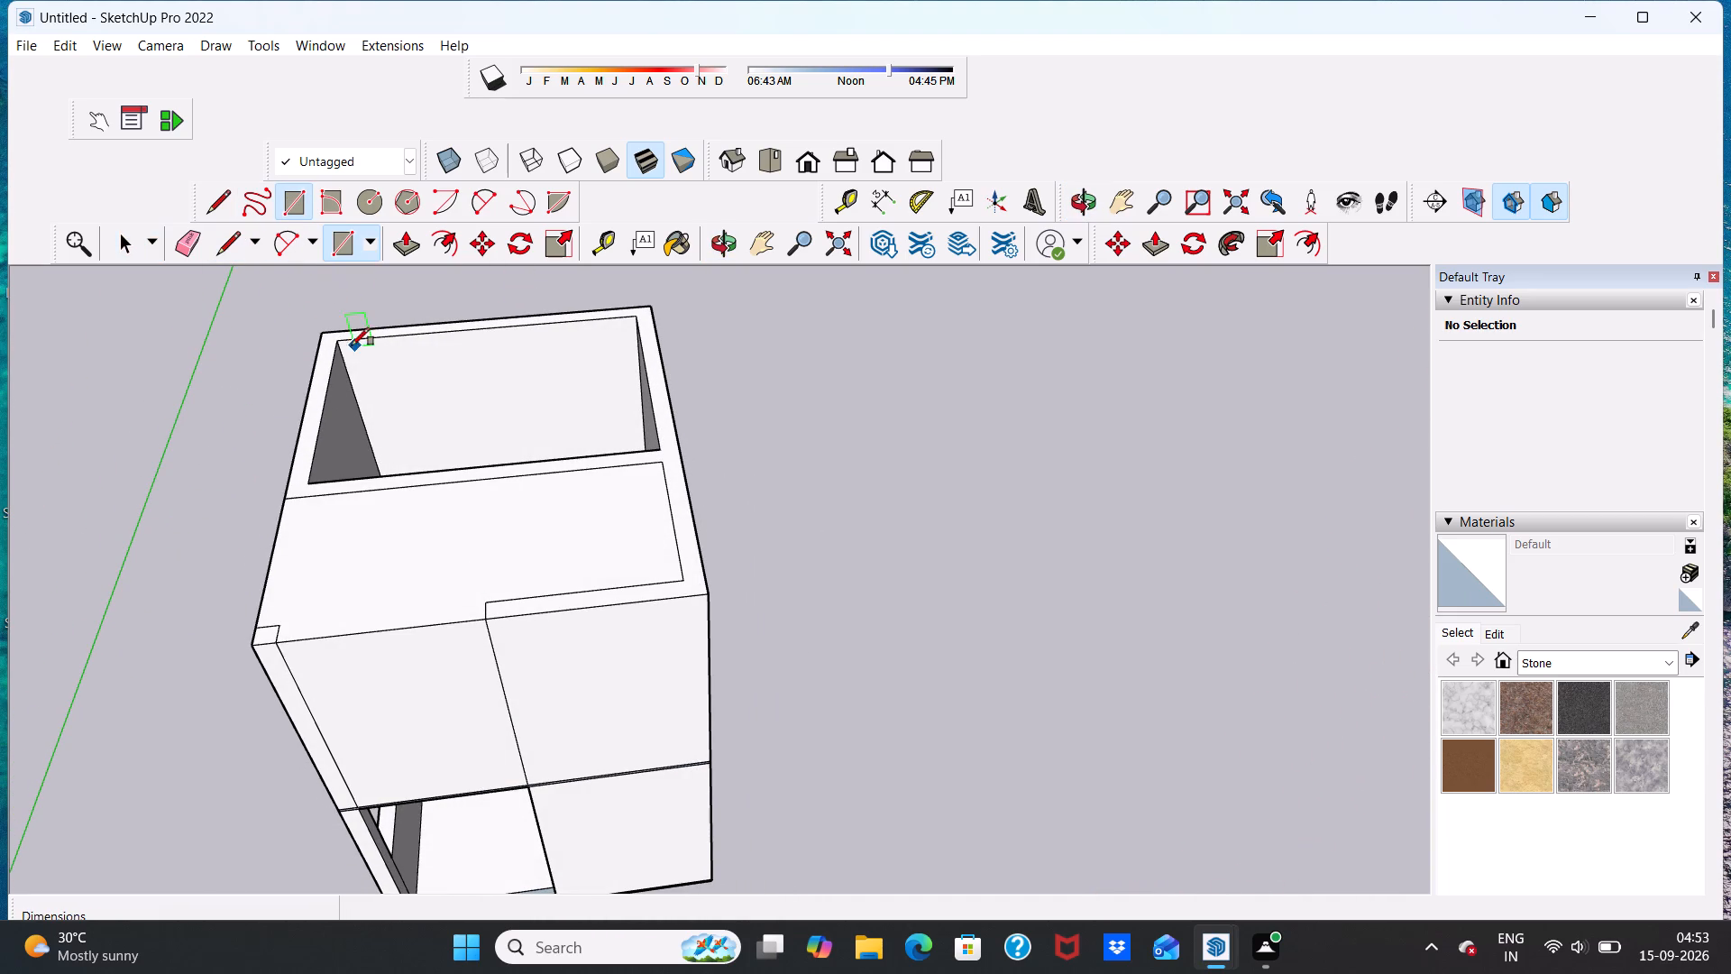
click(324, 332)
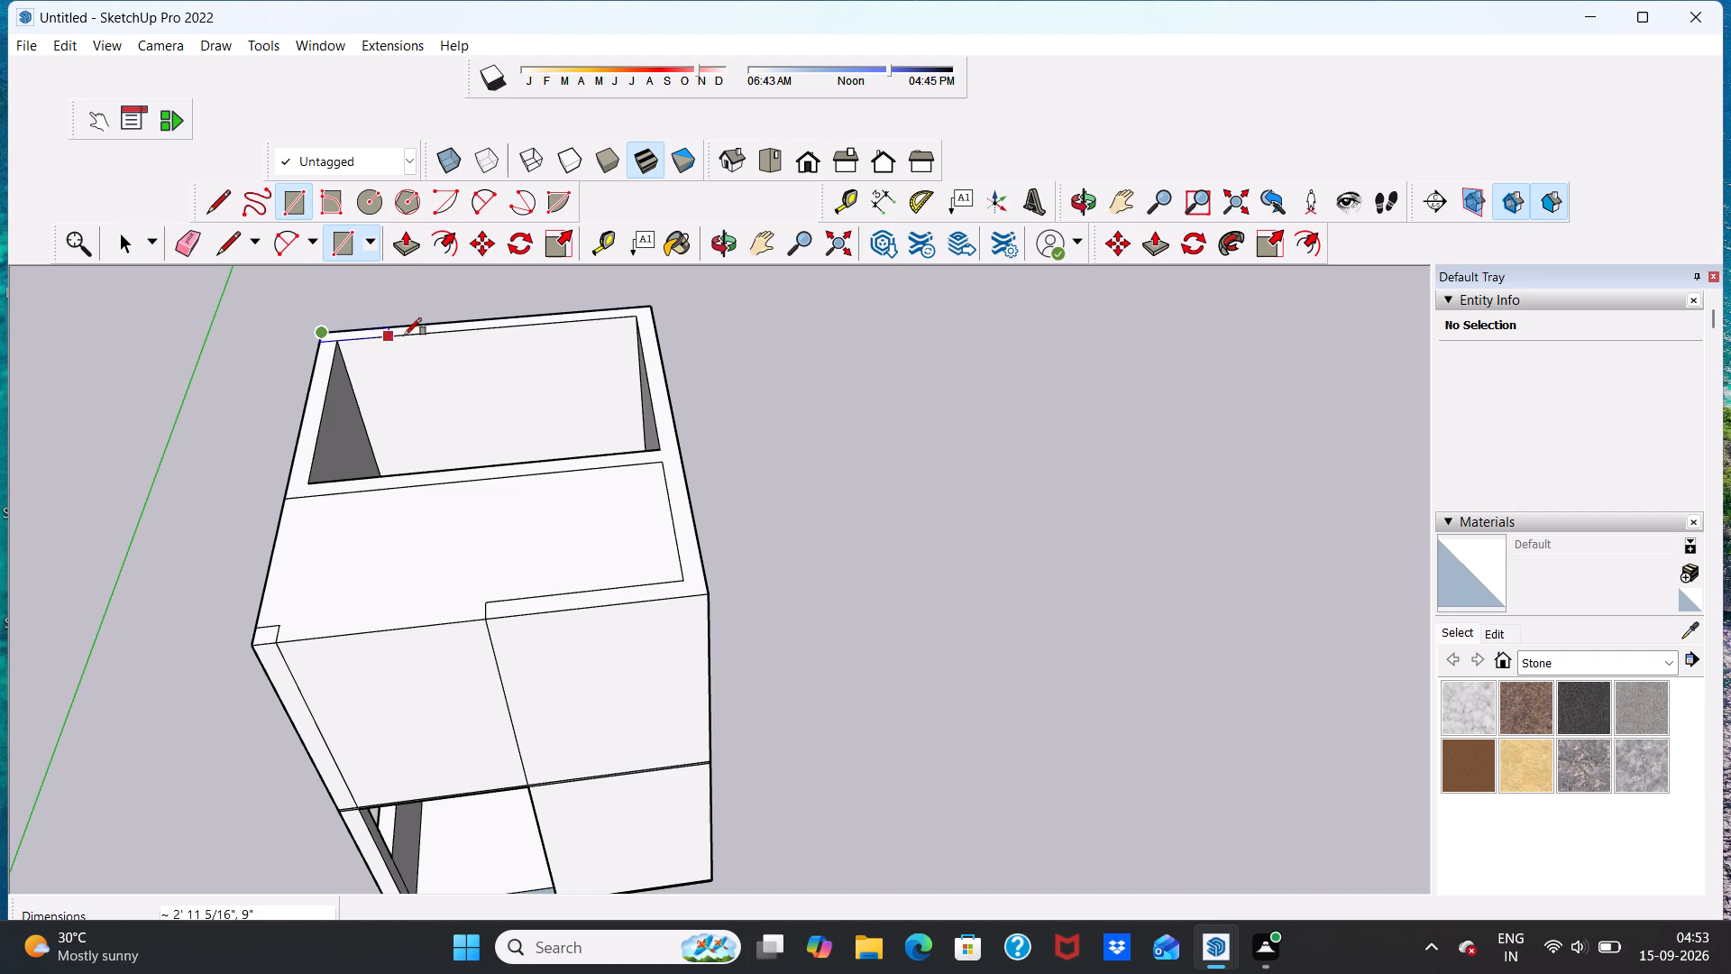
click(654, 302)
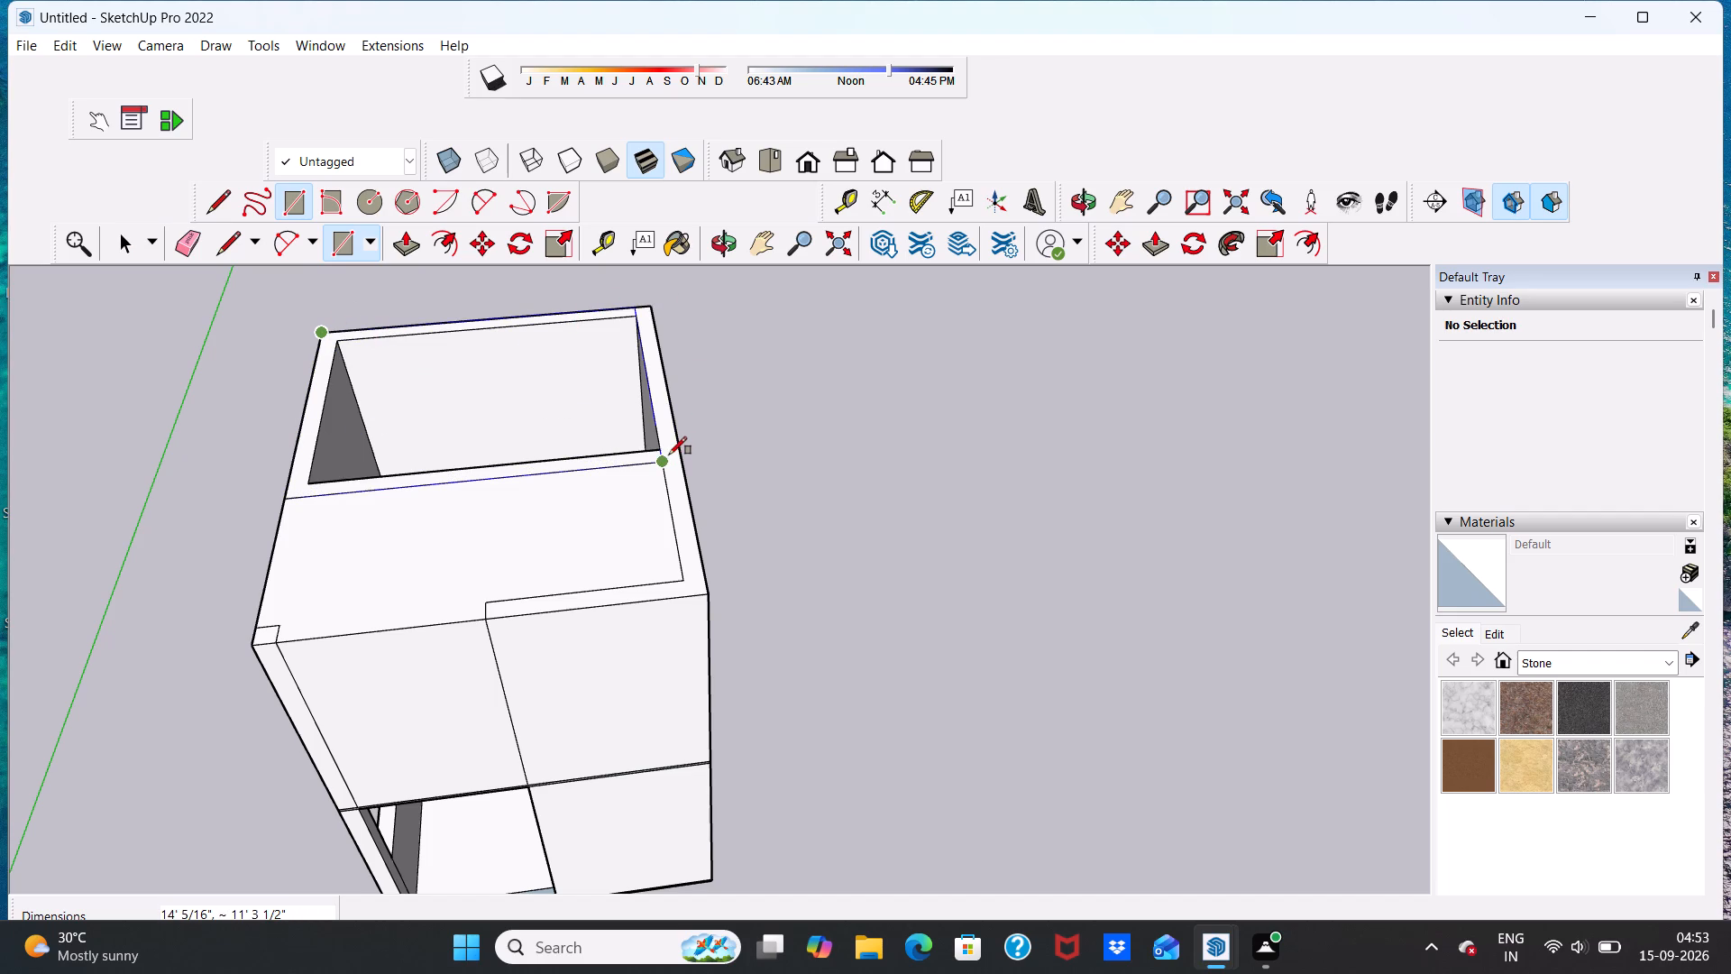
click(657, 446)
scroll(664, 446, down, 5)
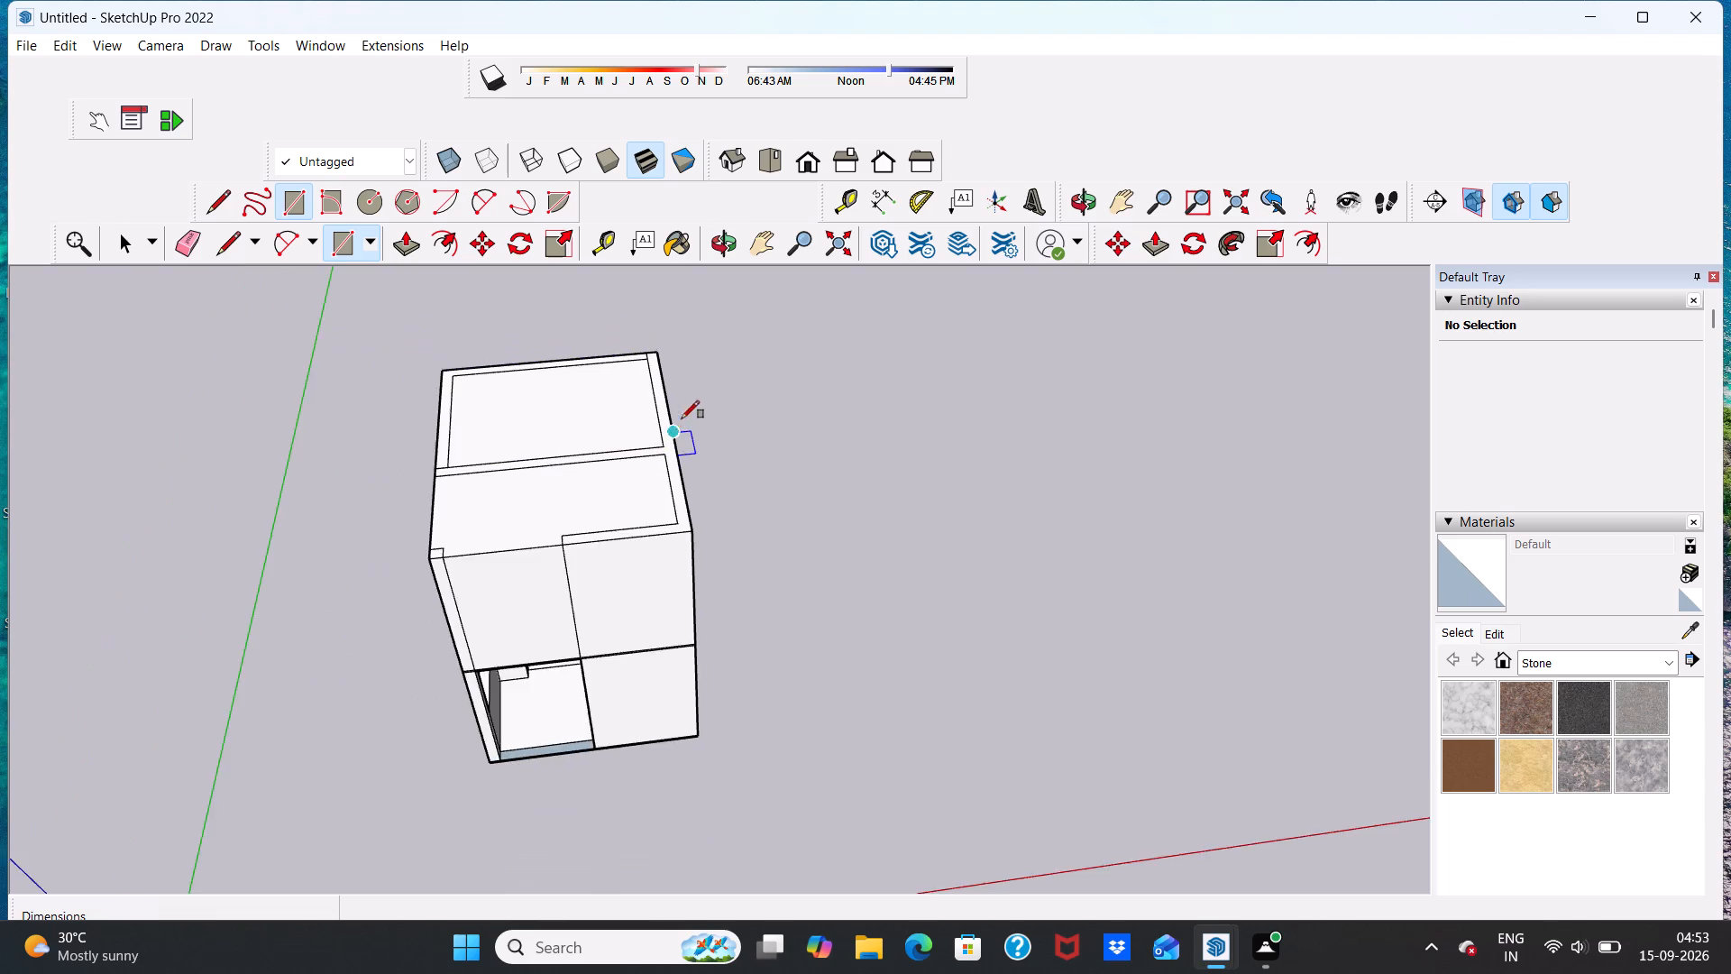
scroll(682, 418, down, 3)
scroll(767, 479, up, 3)
key(space)
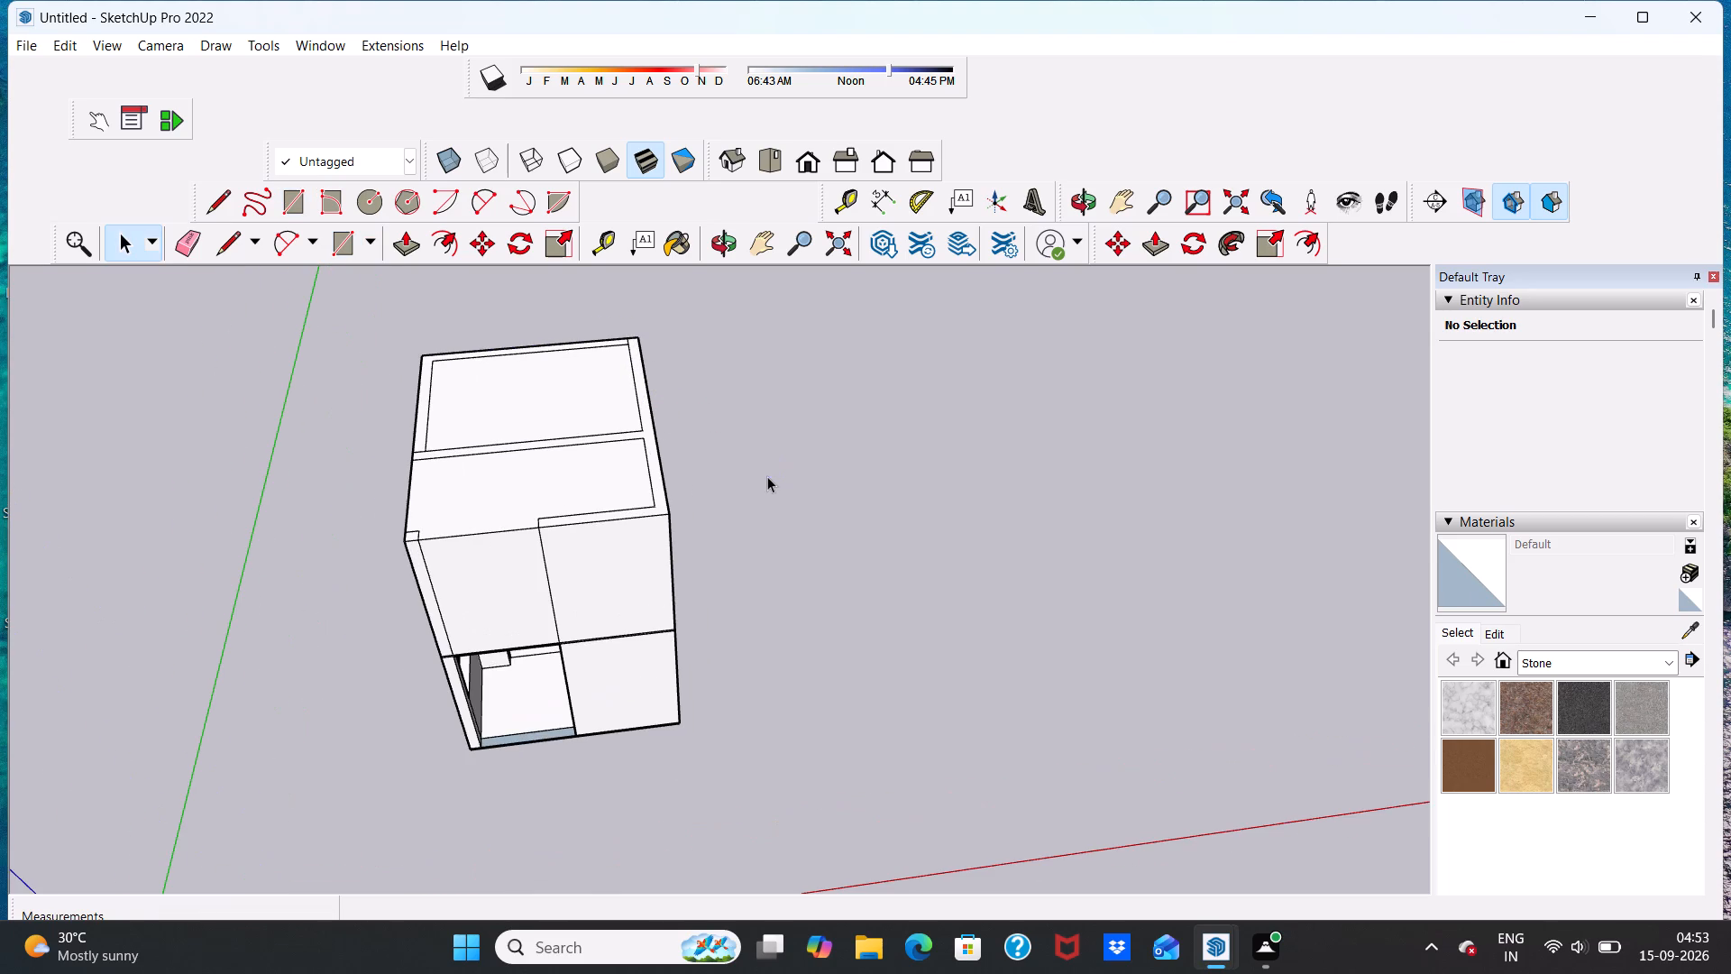
Draw a line about 6' 7 11/16" long on the roof along the front wall's inner edge, bridging the front opening.
scroll(657, 319, down, 5)
scroll(638, 507, up, 1)
middle_drag(646, 534, 609, 616)
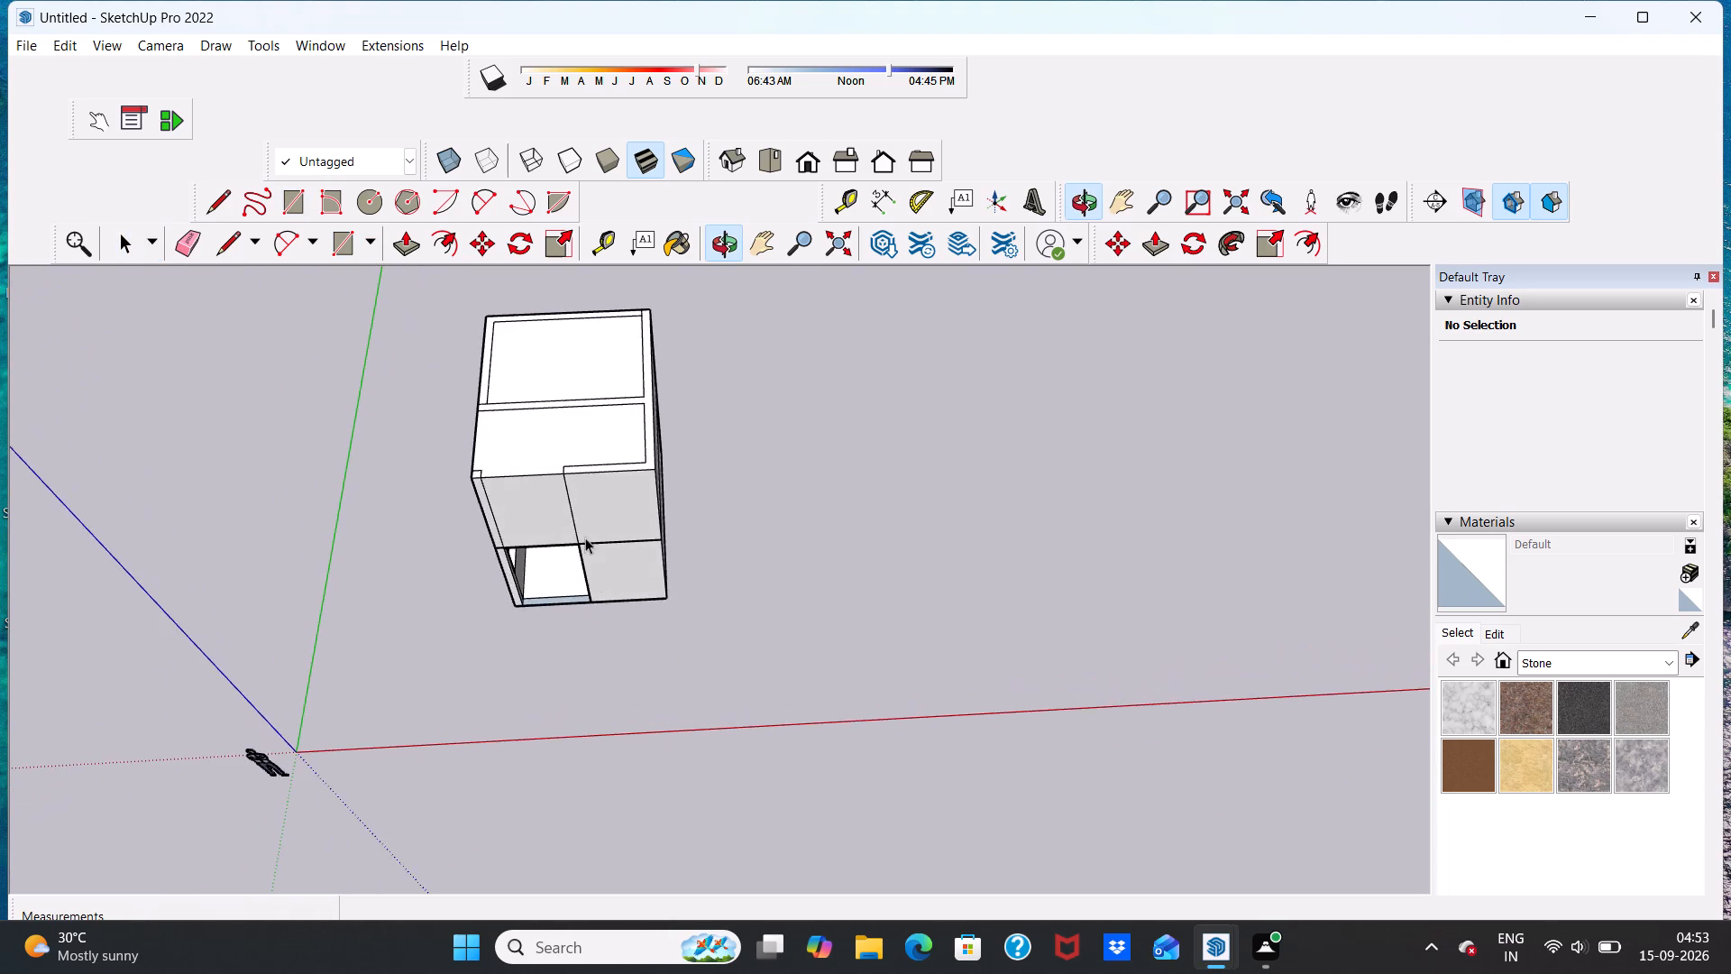
scroll(572, 545, up, 8)
scroll(540, 501, down, 6)
scroll(482, 394, up, 4)
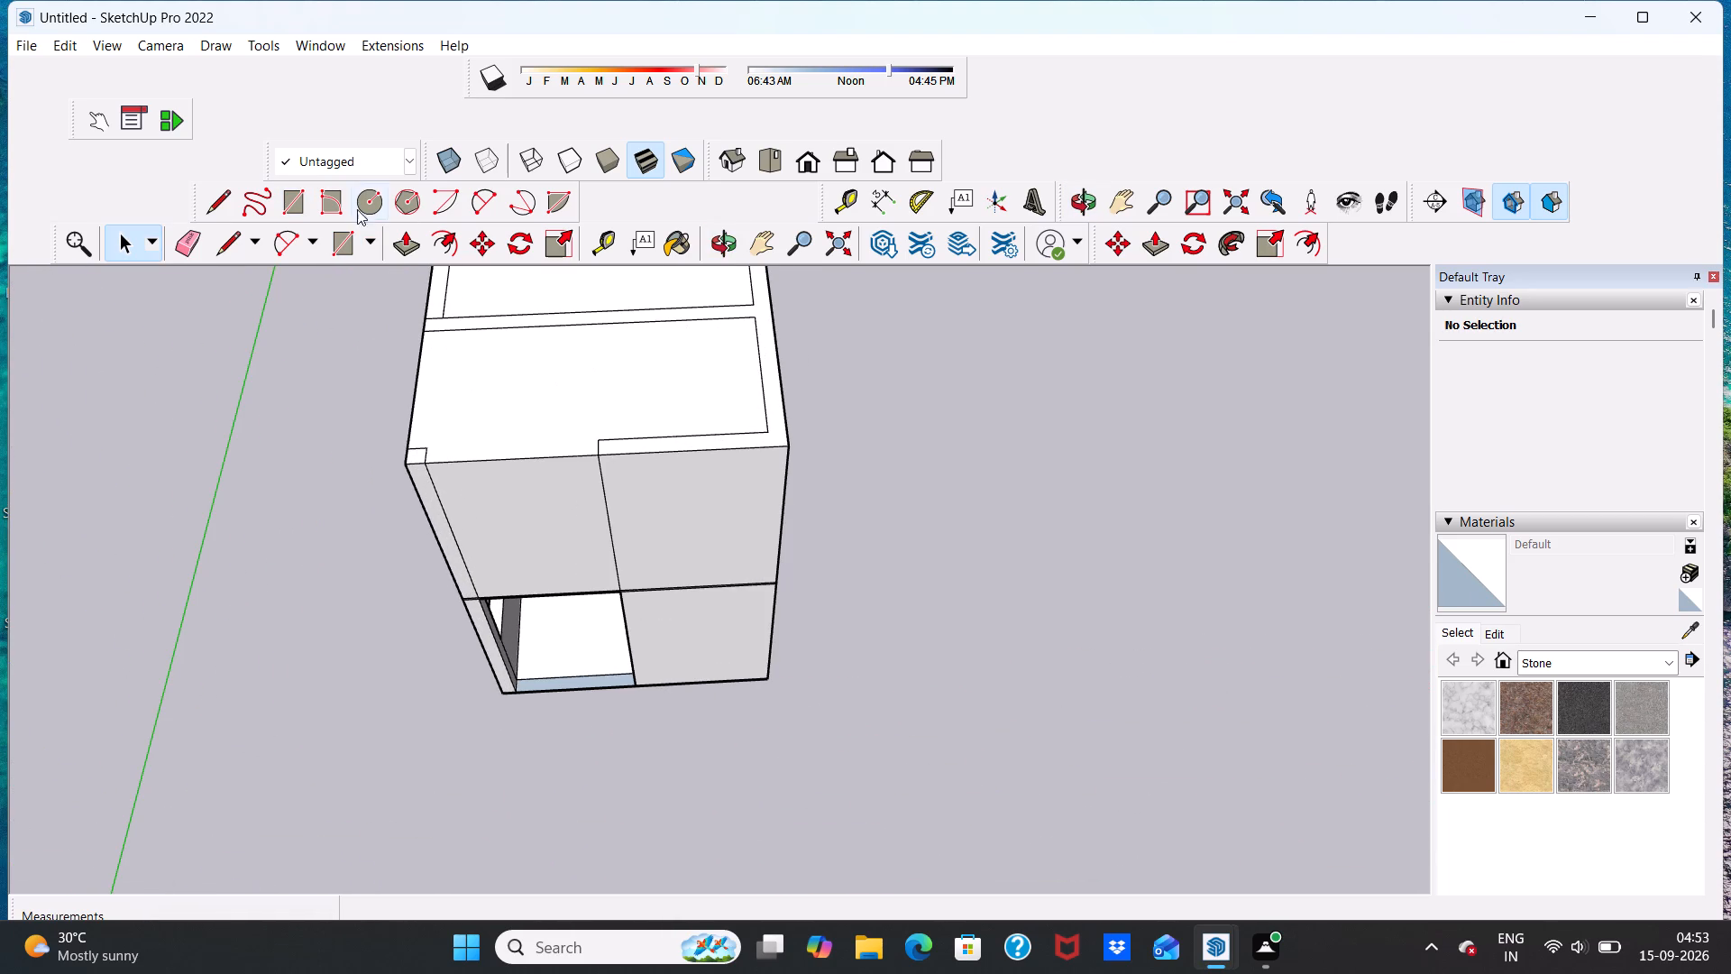
click(229, 242)
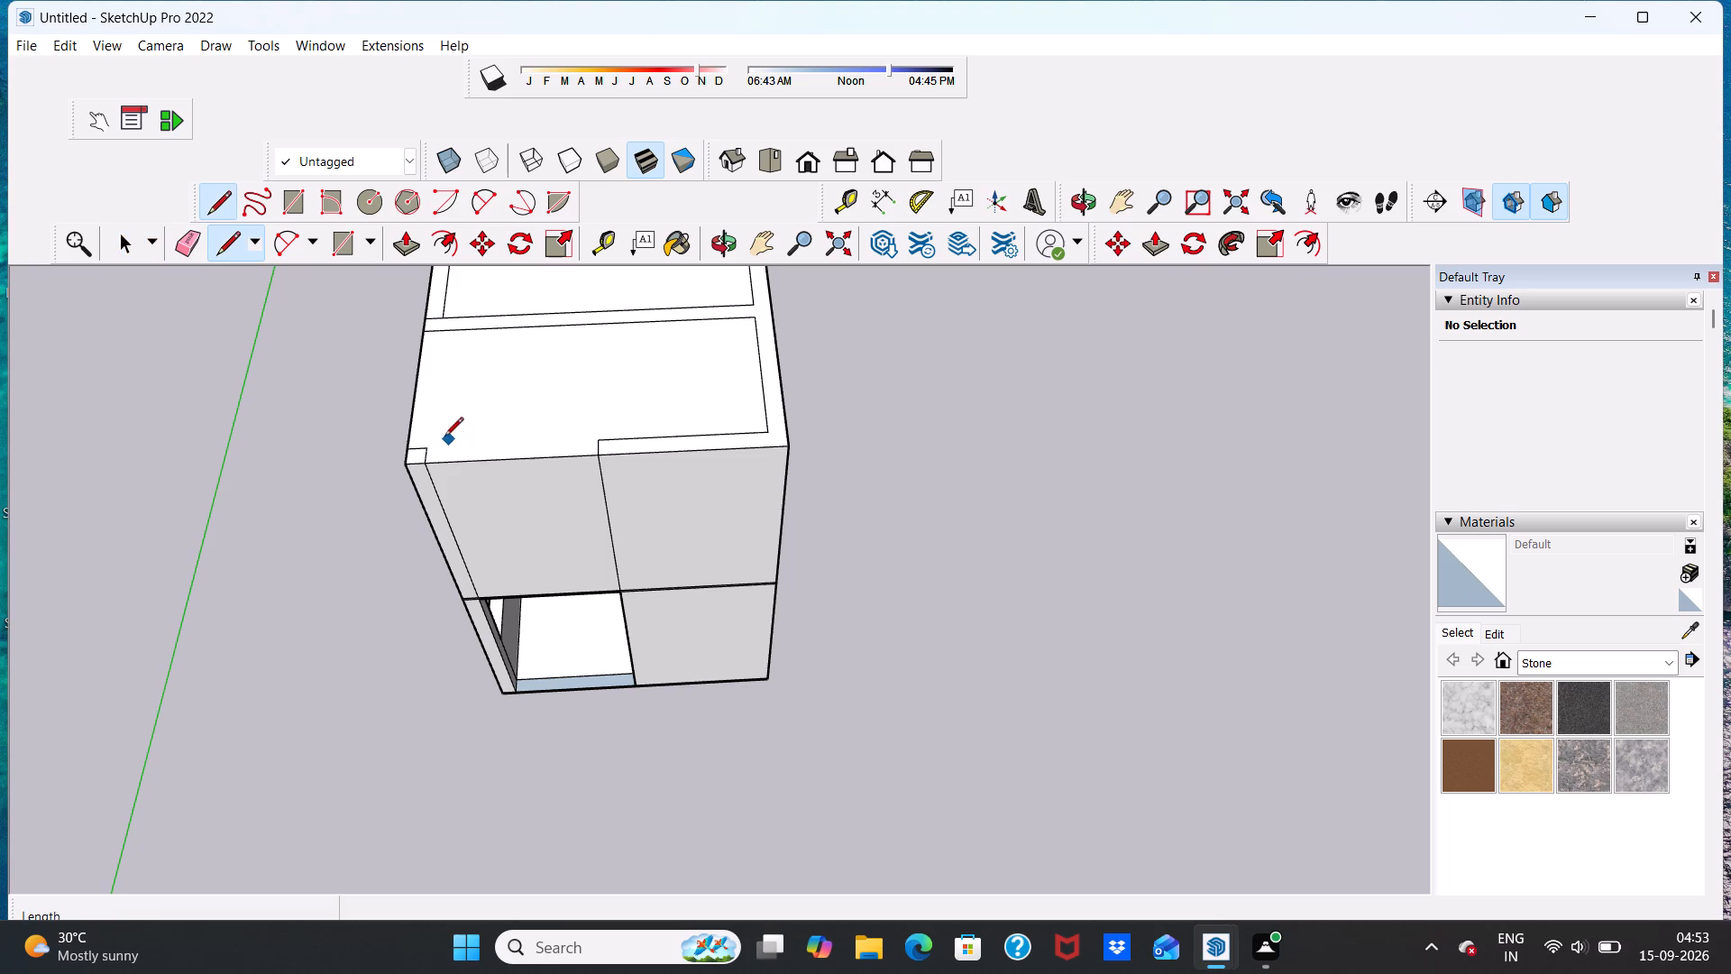
click(433, 450)
click(600, 444)
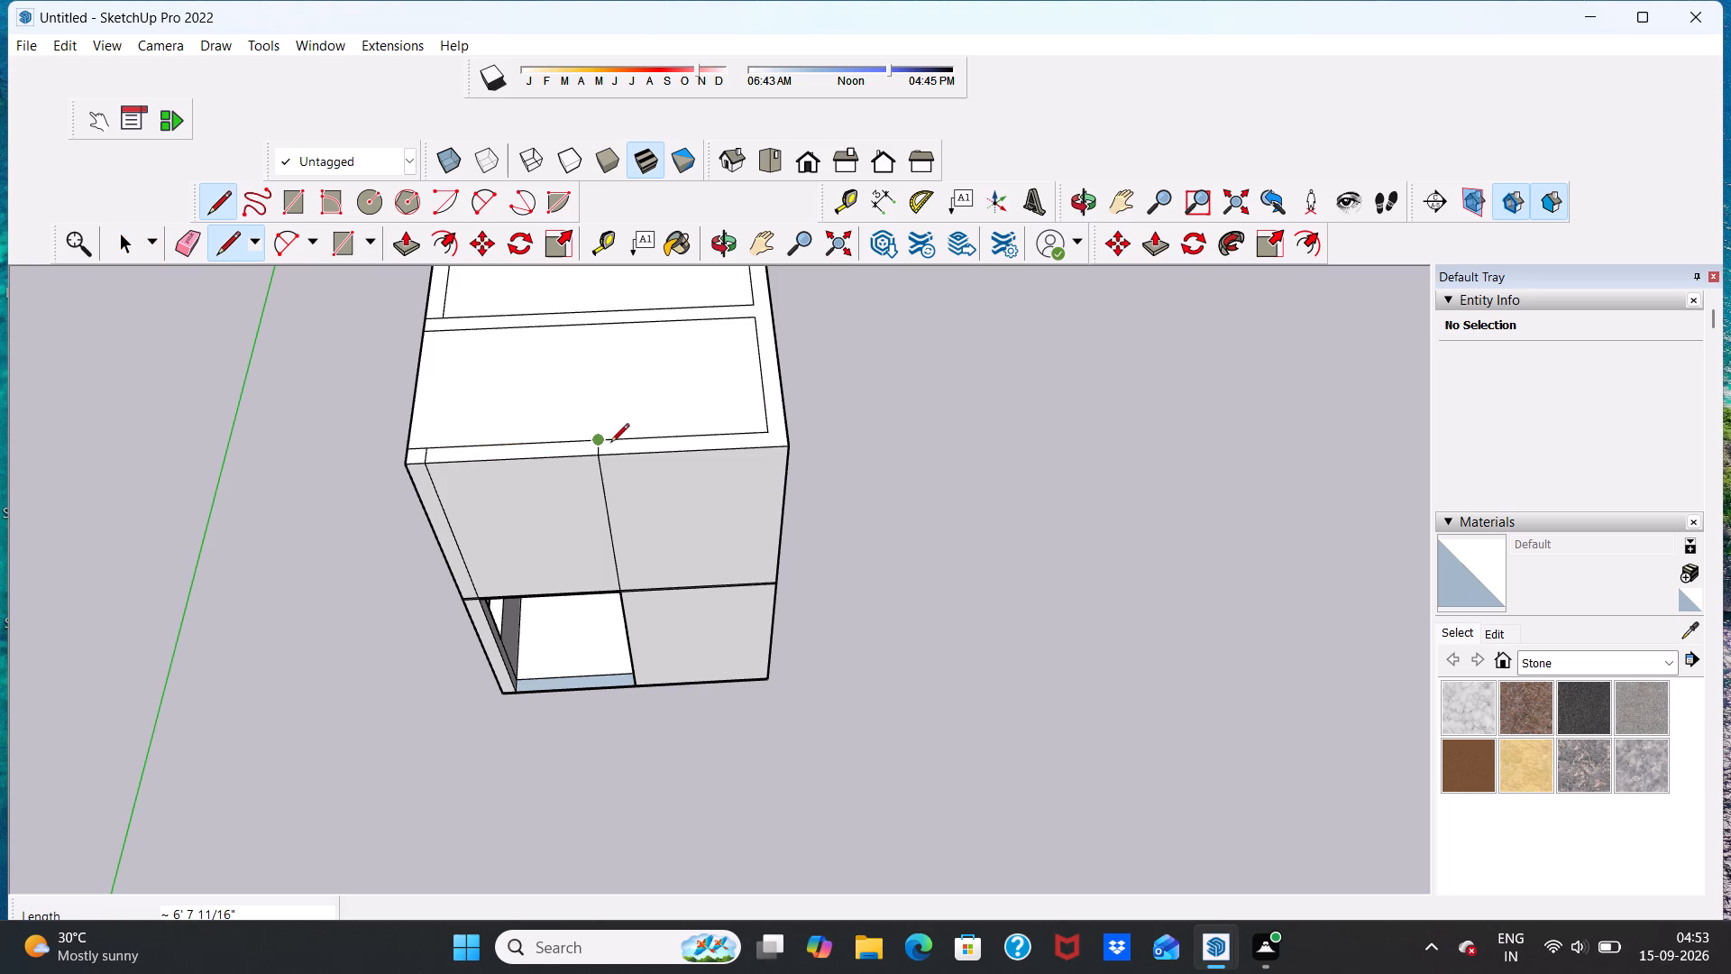
key(space)
scroll(405, 432, up, 5)
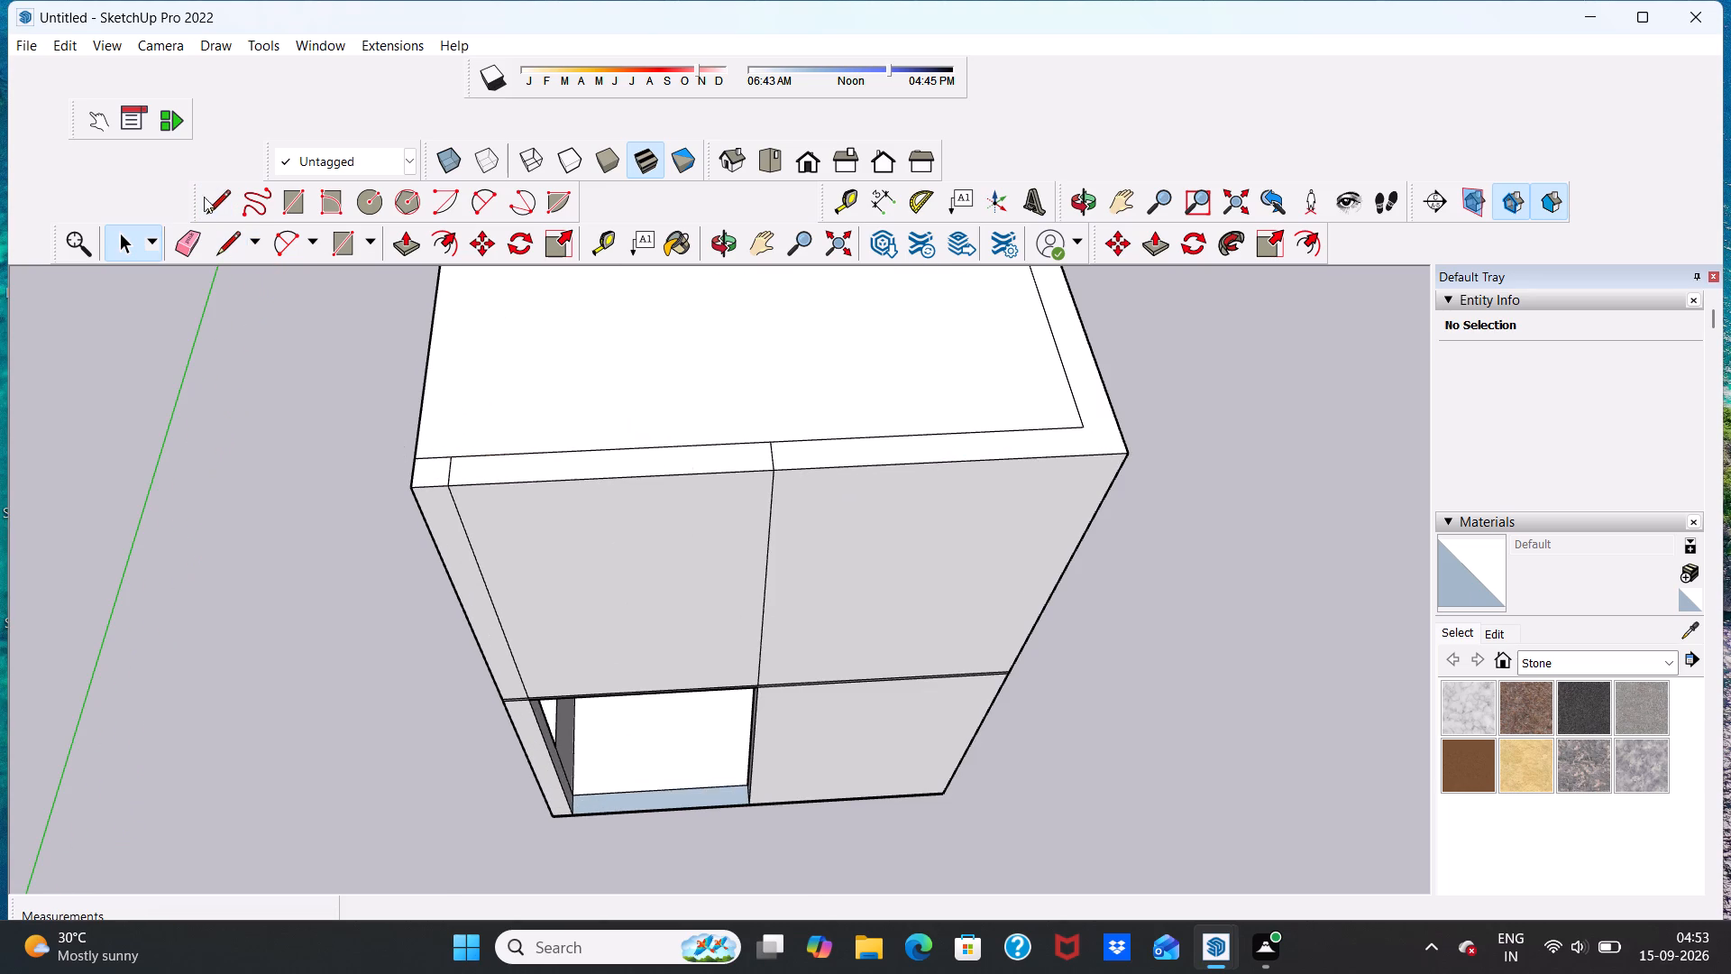
Erase the two short lines crossing the roof's front wall strip at both ends of the front opening.
click(189, 238)
scroll(391, 414, up, 10)
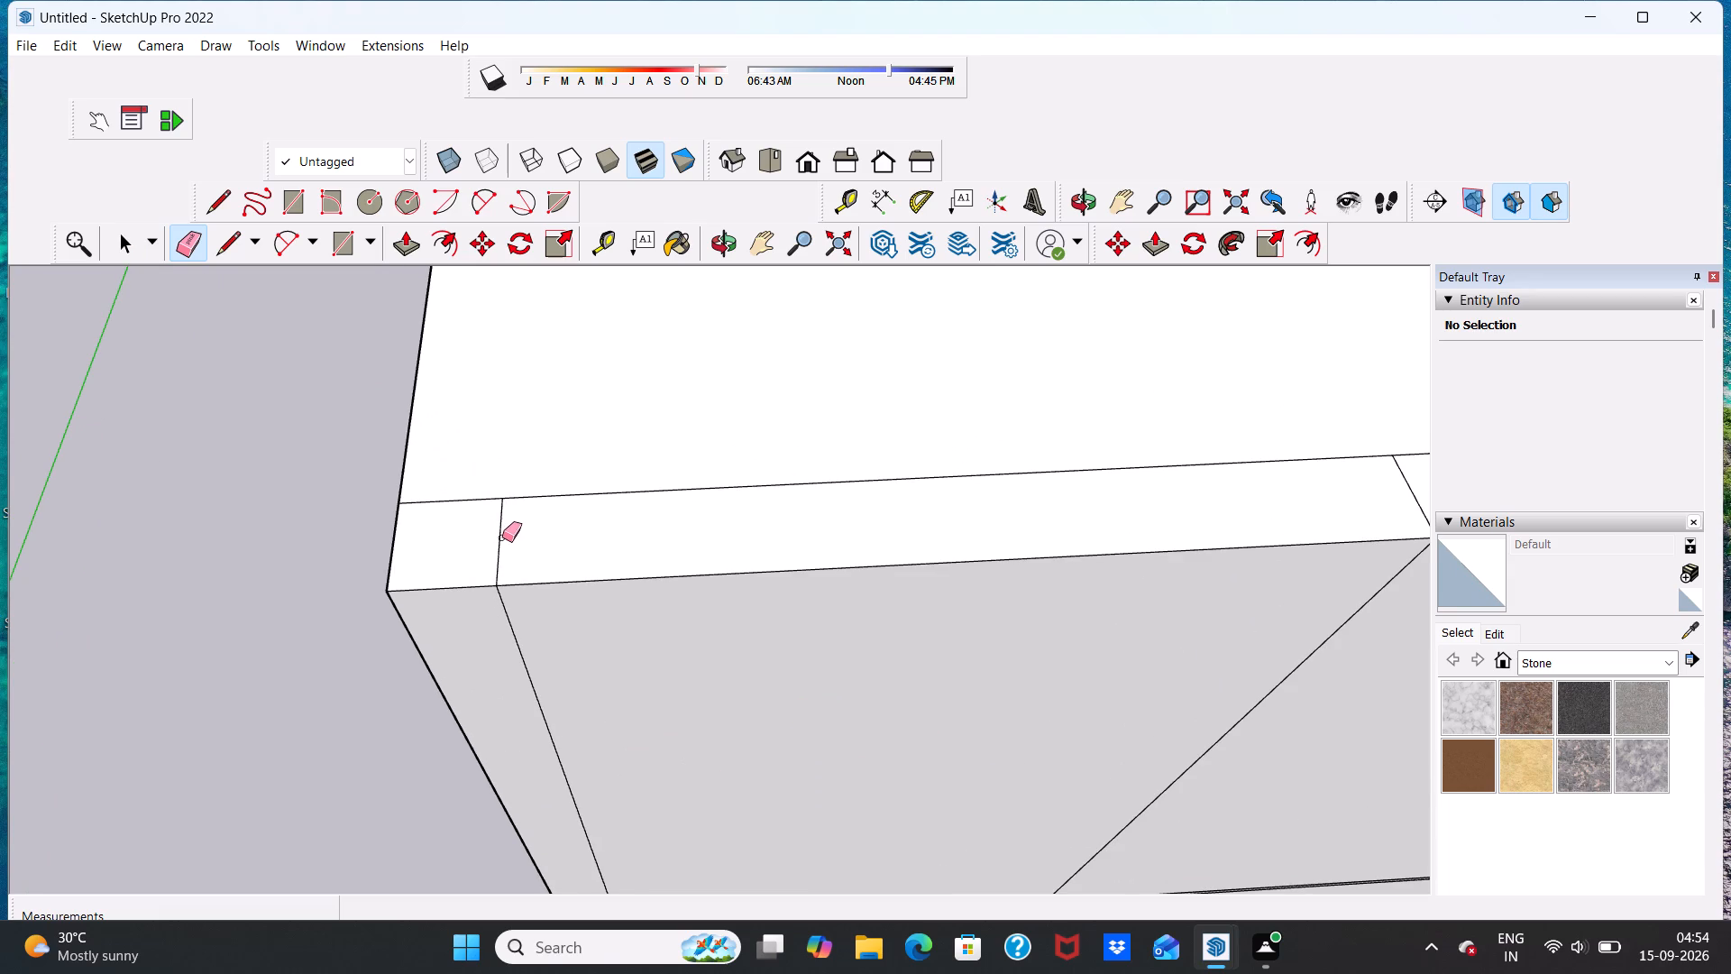
click(502, 538)
scroll(492, 507, down, 17)
scroll(757, 473, up, 12)
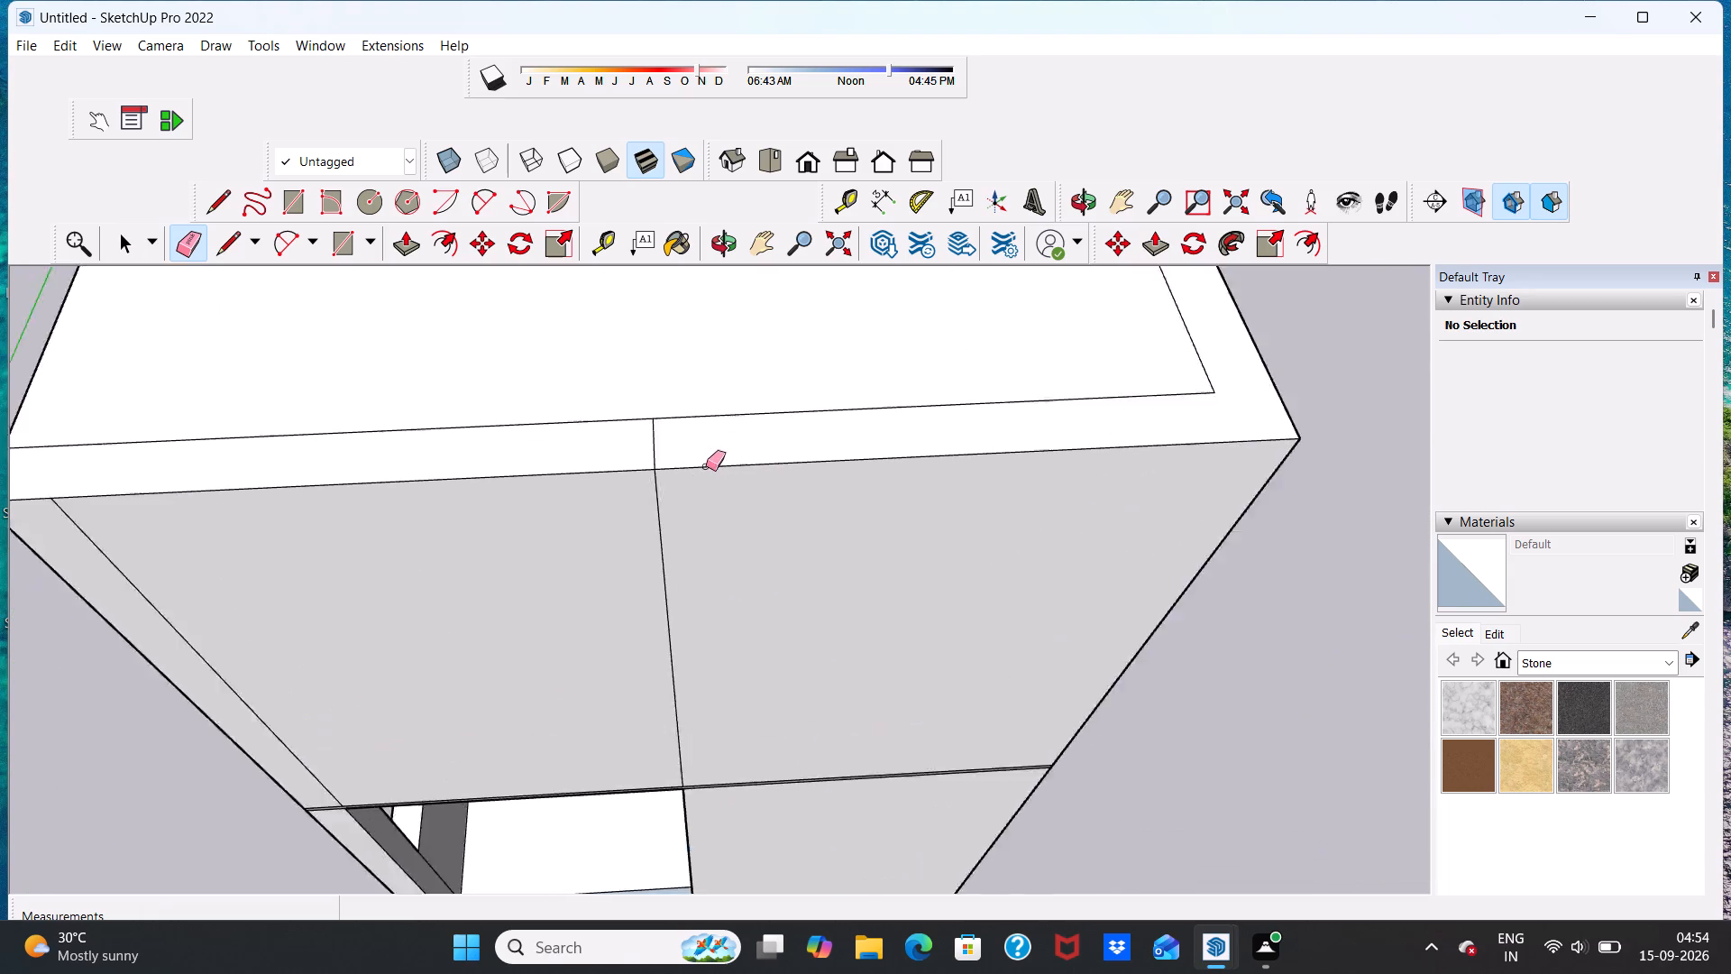
scroll(706, 466, up, 1)
click(635, 437)
scroll(666, 436, down, 12)
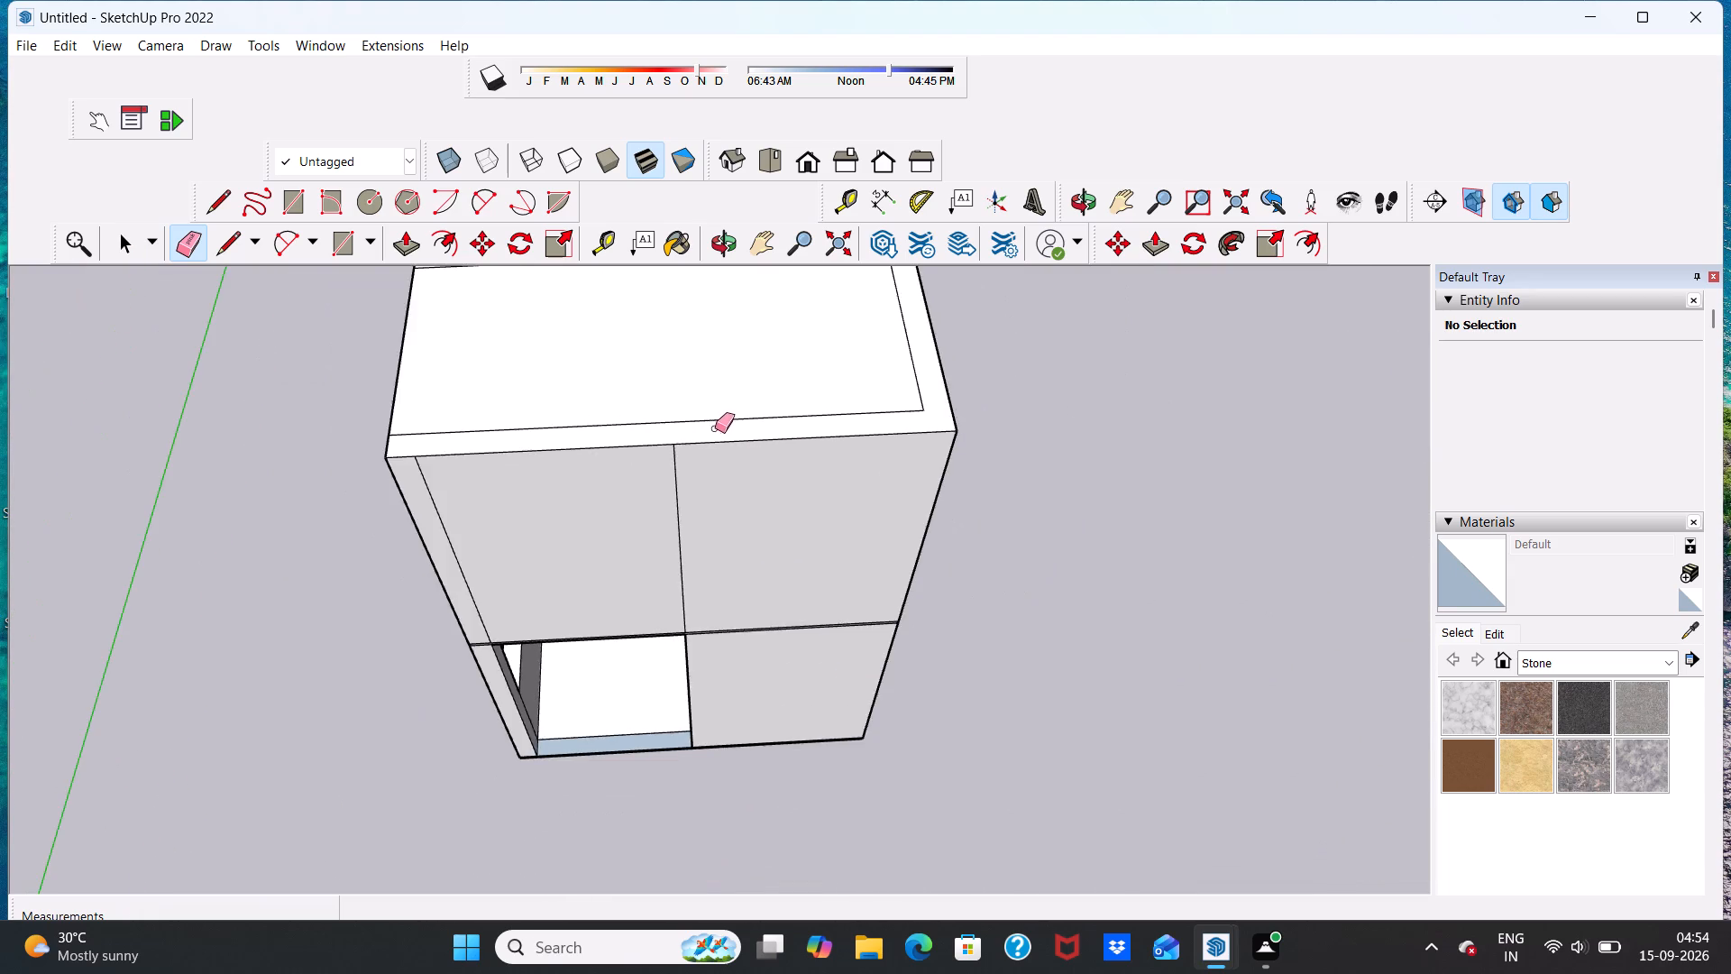
Draw a roof line from the back room's inner front left corner straight forward to the front wall's inner line.
scroll(715, 428, down, 4)
scroll(580, 471, up, 6)
scroll(632, 409, down, 10)
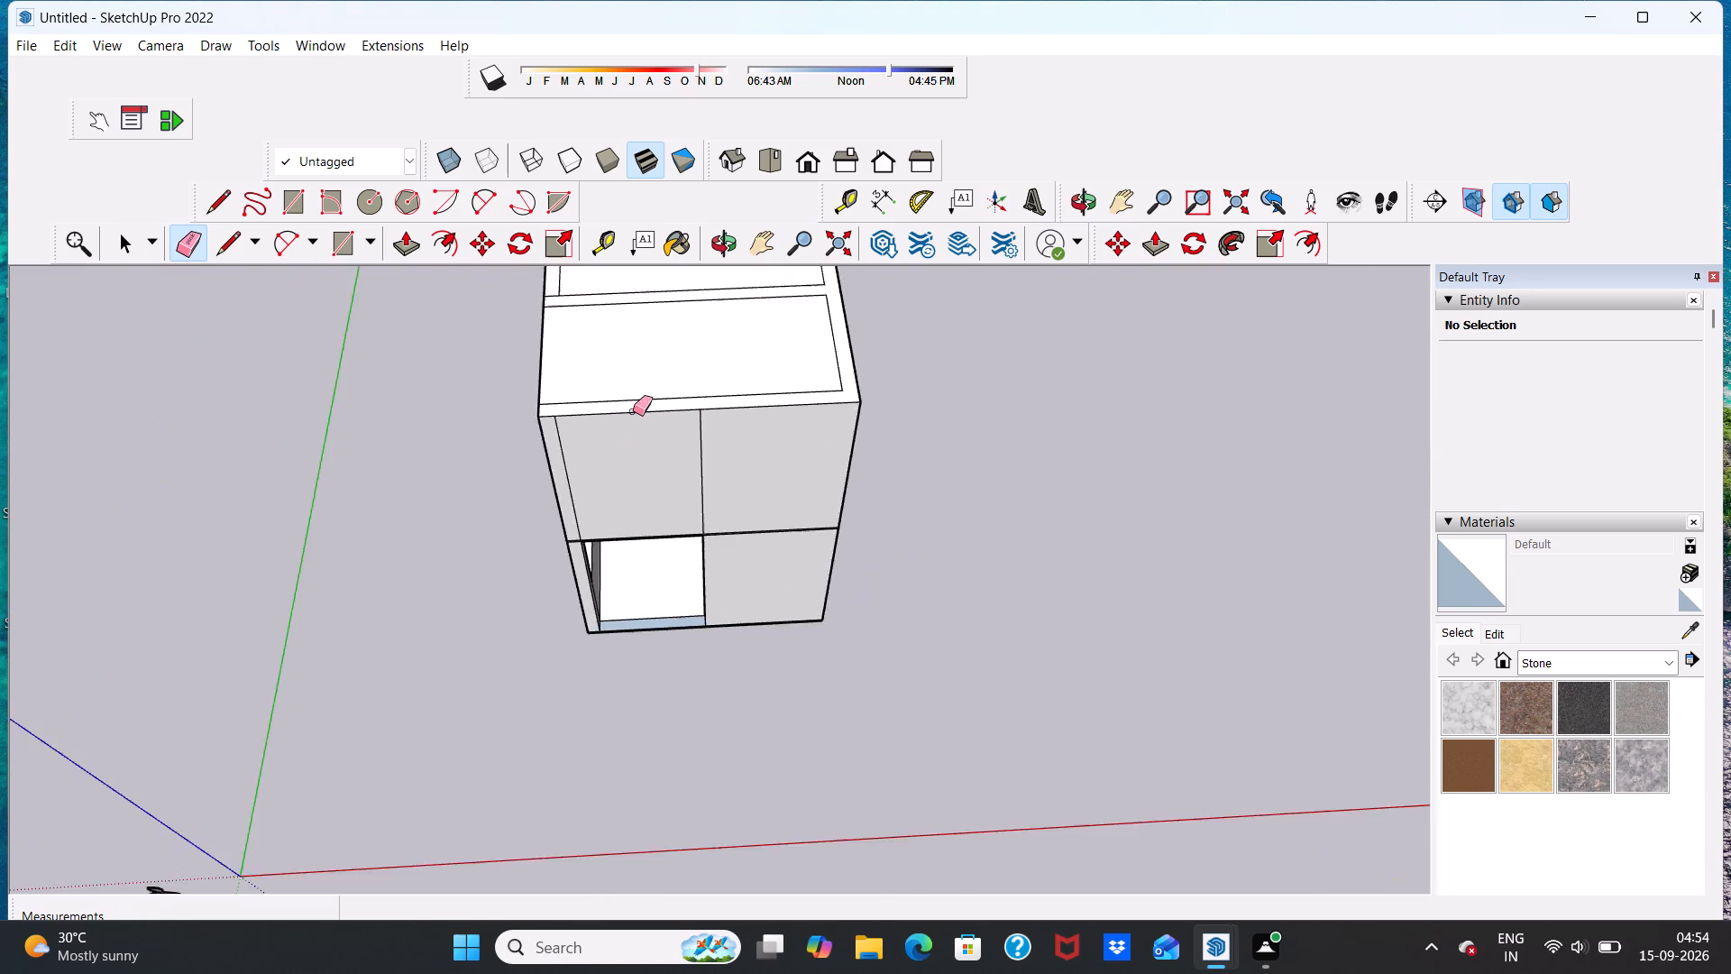
scroll(633, 411, down, 7)
scroll(608, 373, up, 7)
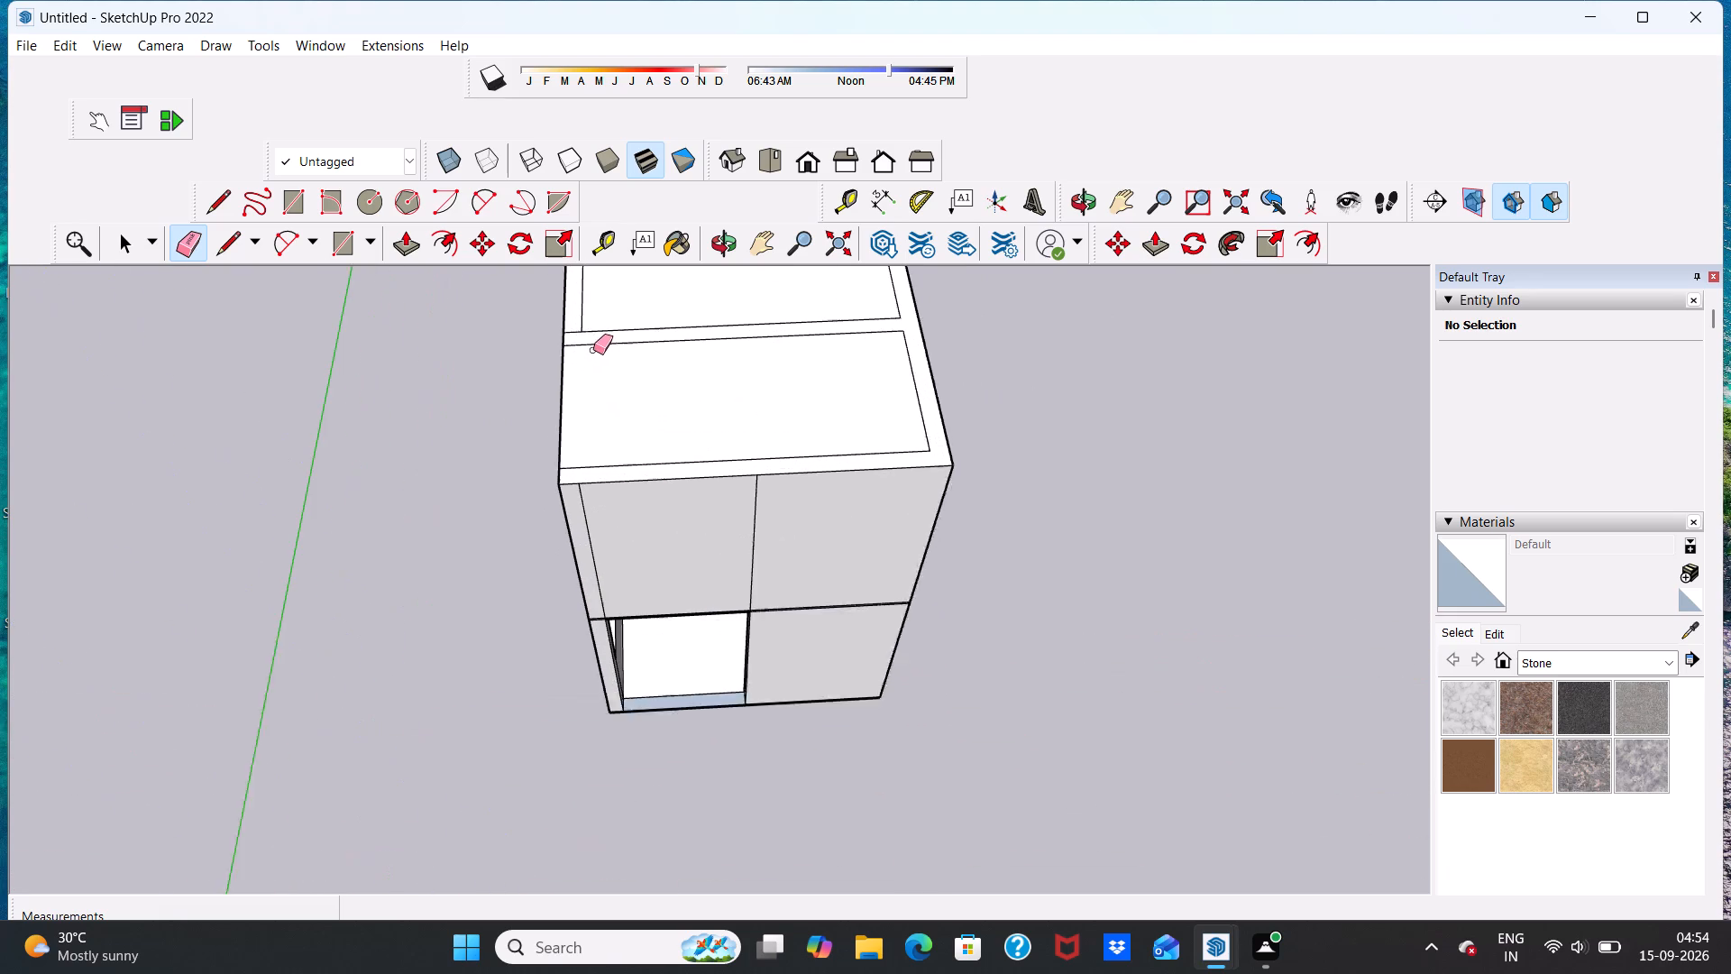
scroll(593, 350, up, 2)
click(217, 198)
scroll(589, 358, up, 4)
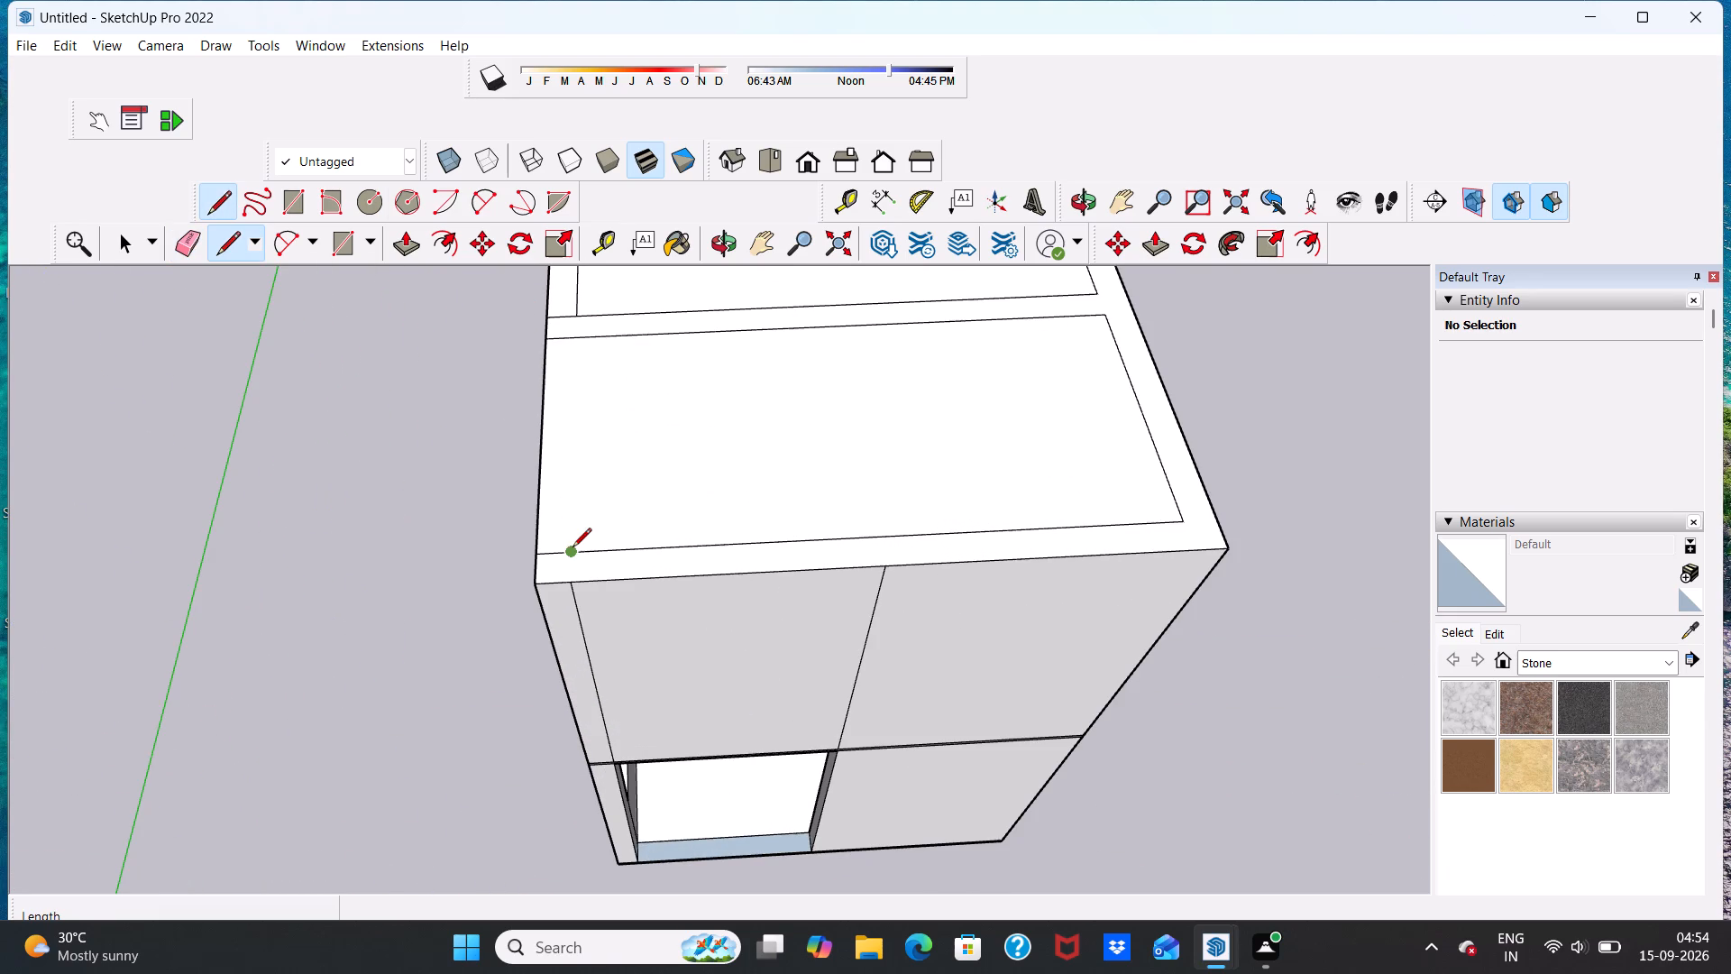
click(578, 318)
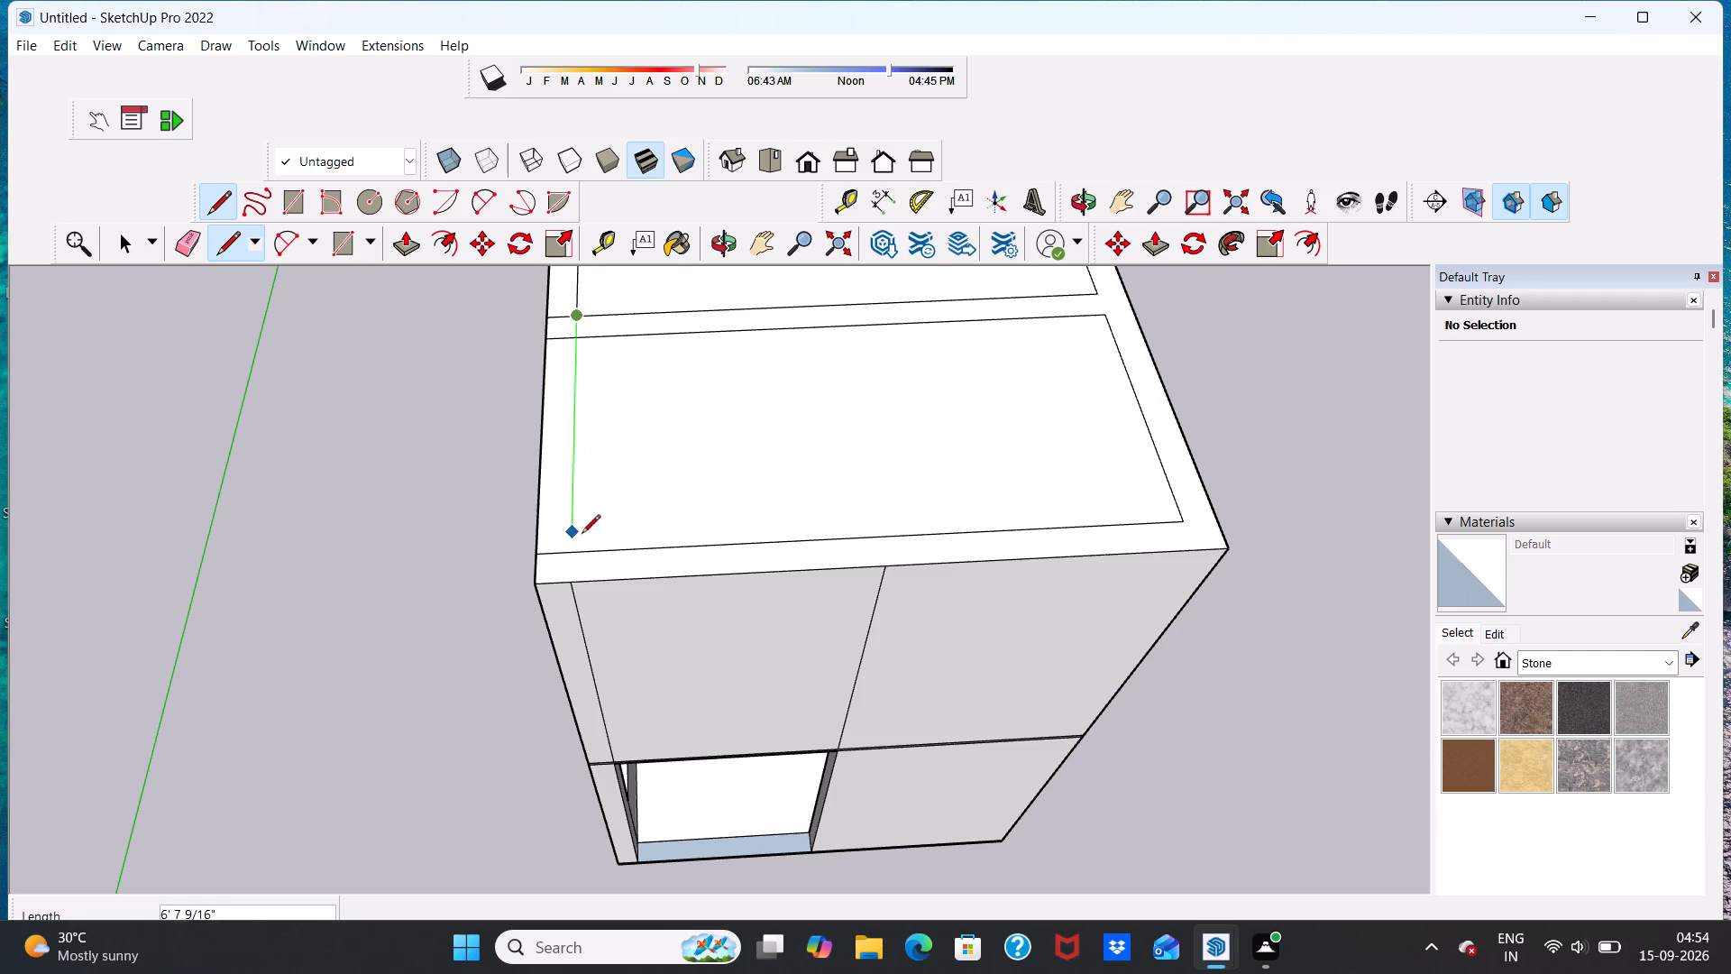
click(571, 553)
Draw a 9" line across the partition strip's right end, joining the inner edges of the back and front rooms on the roof.
scroll(599, 517, down, 10)
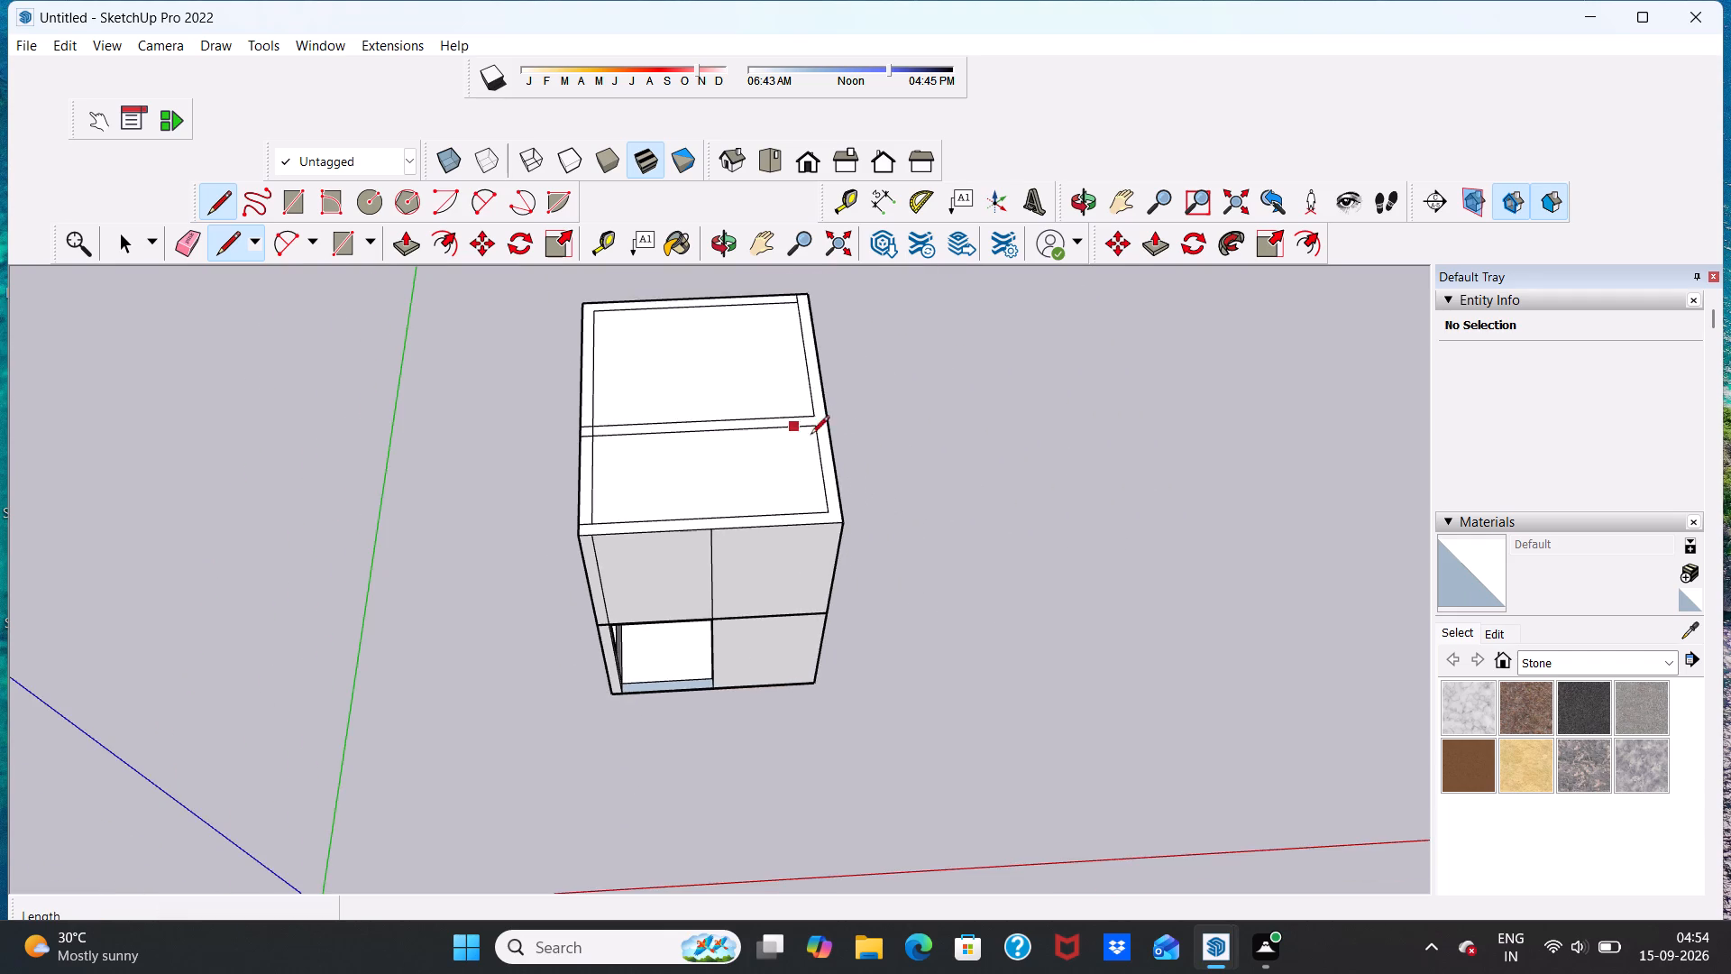
scroll(815, 436, up, 11)
click(789, 394)
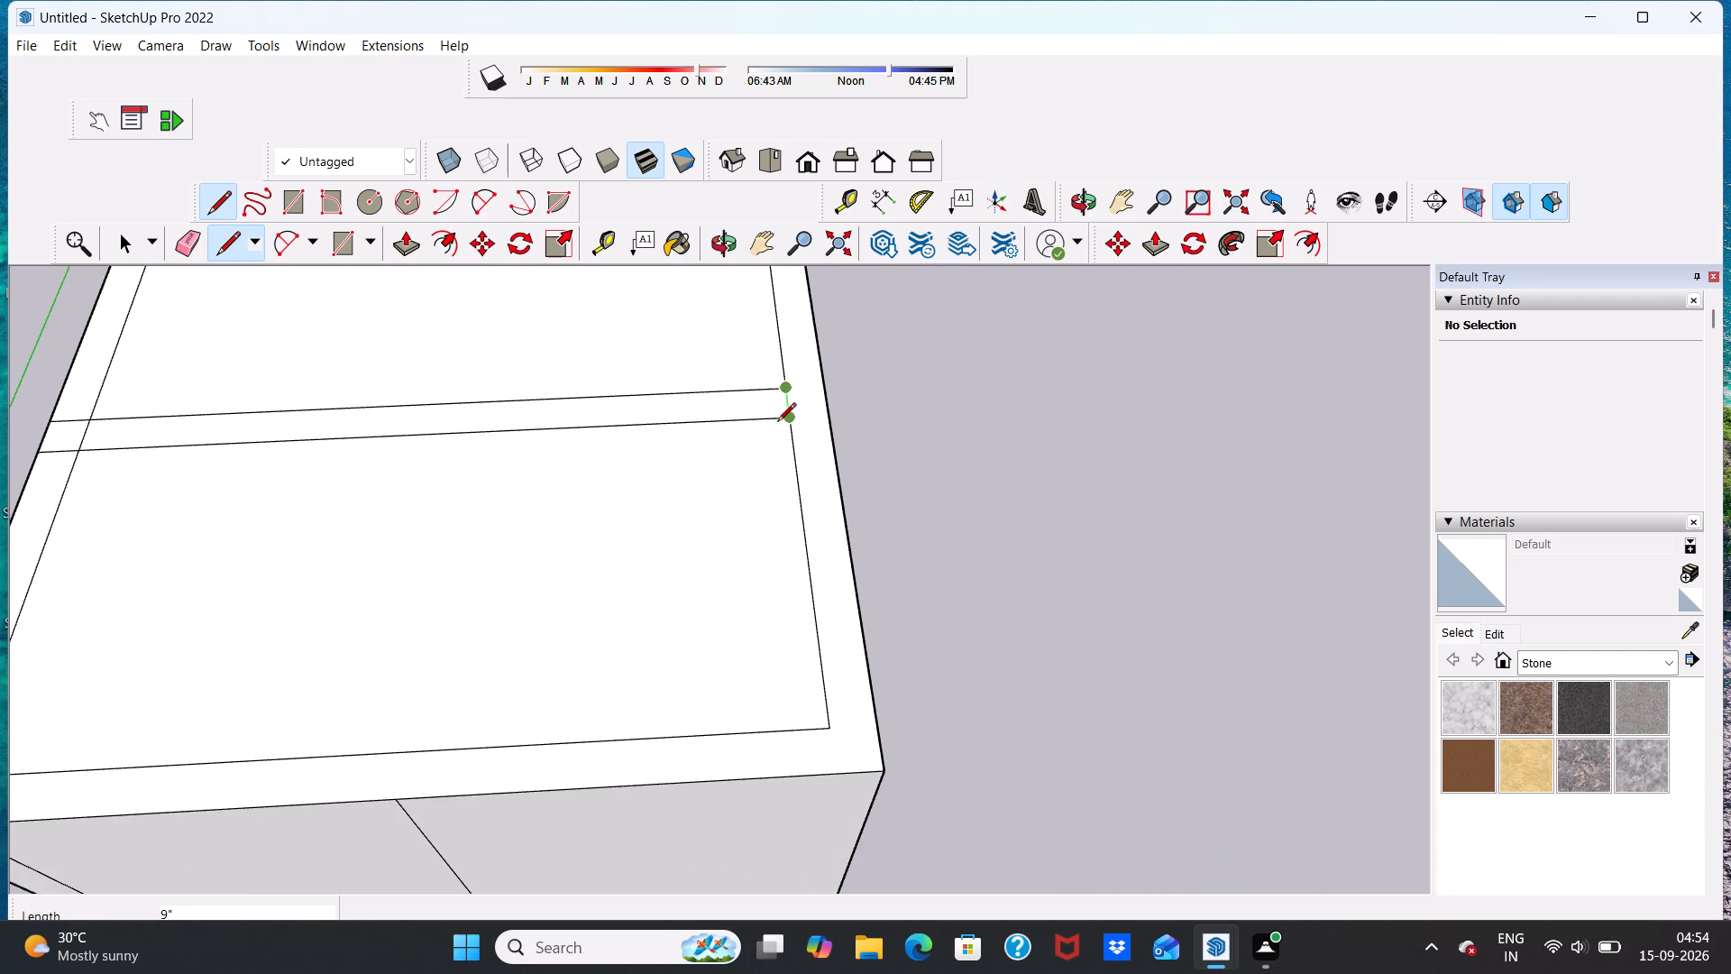
click(784, 427)
scroll(801, 421, down, 13)
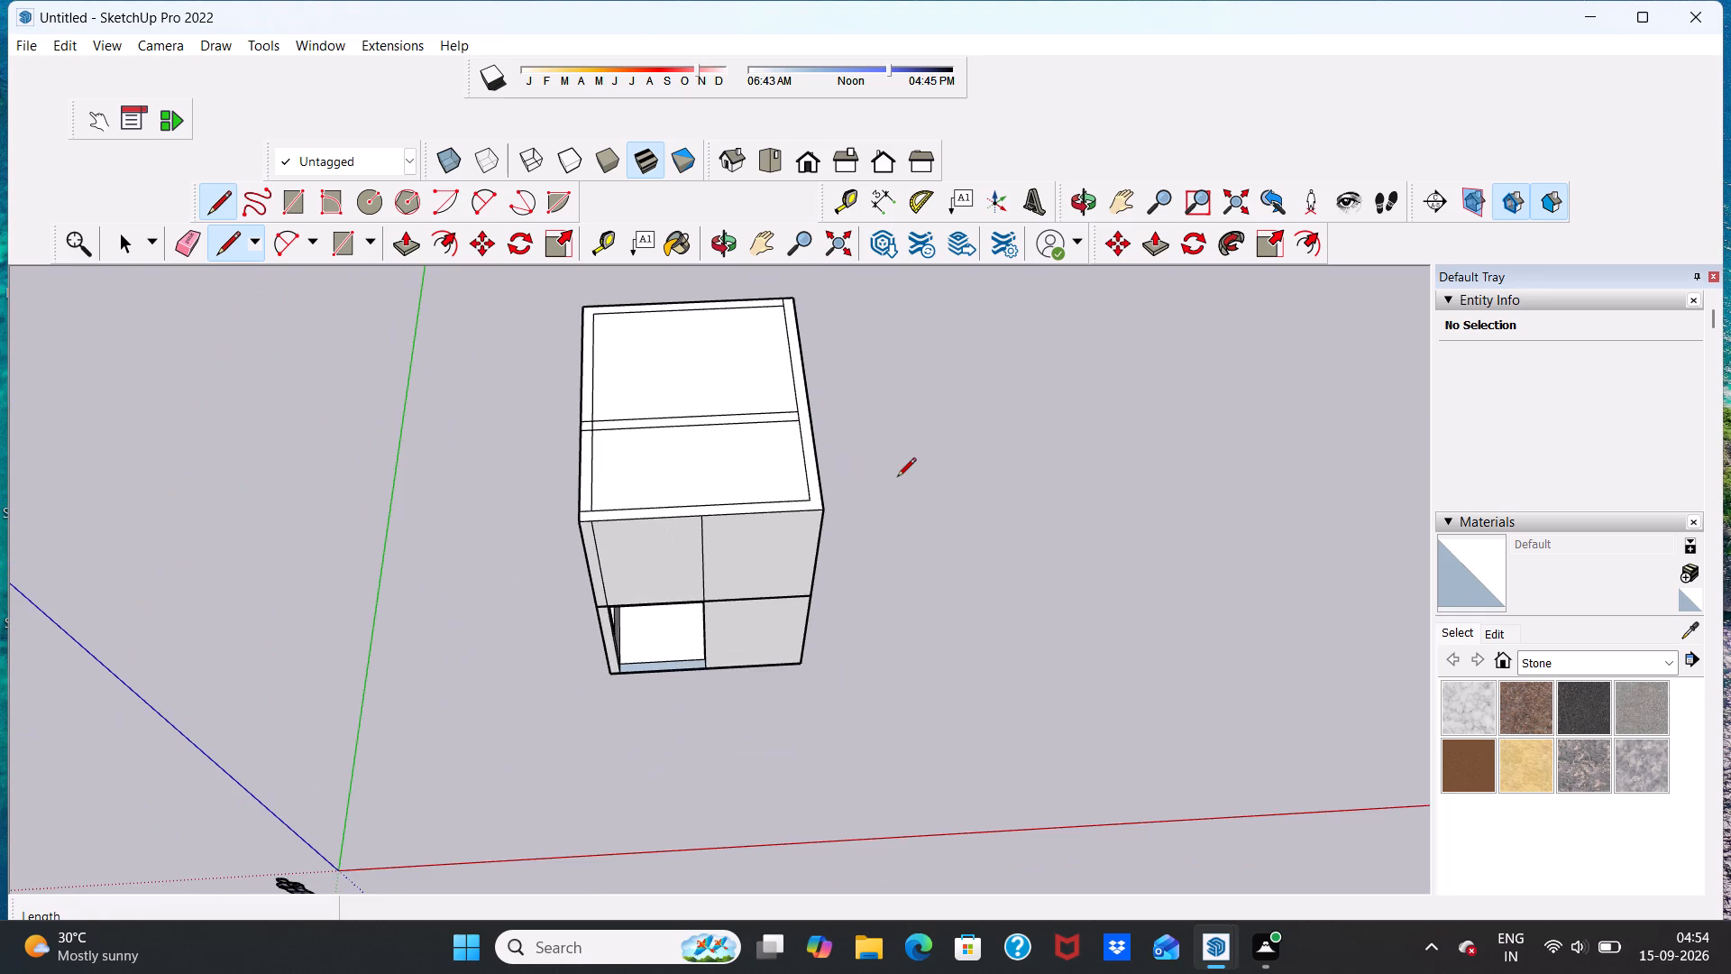
key(space)
middle_drag(792, 587, 792, 586)
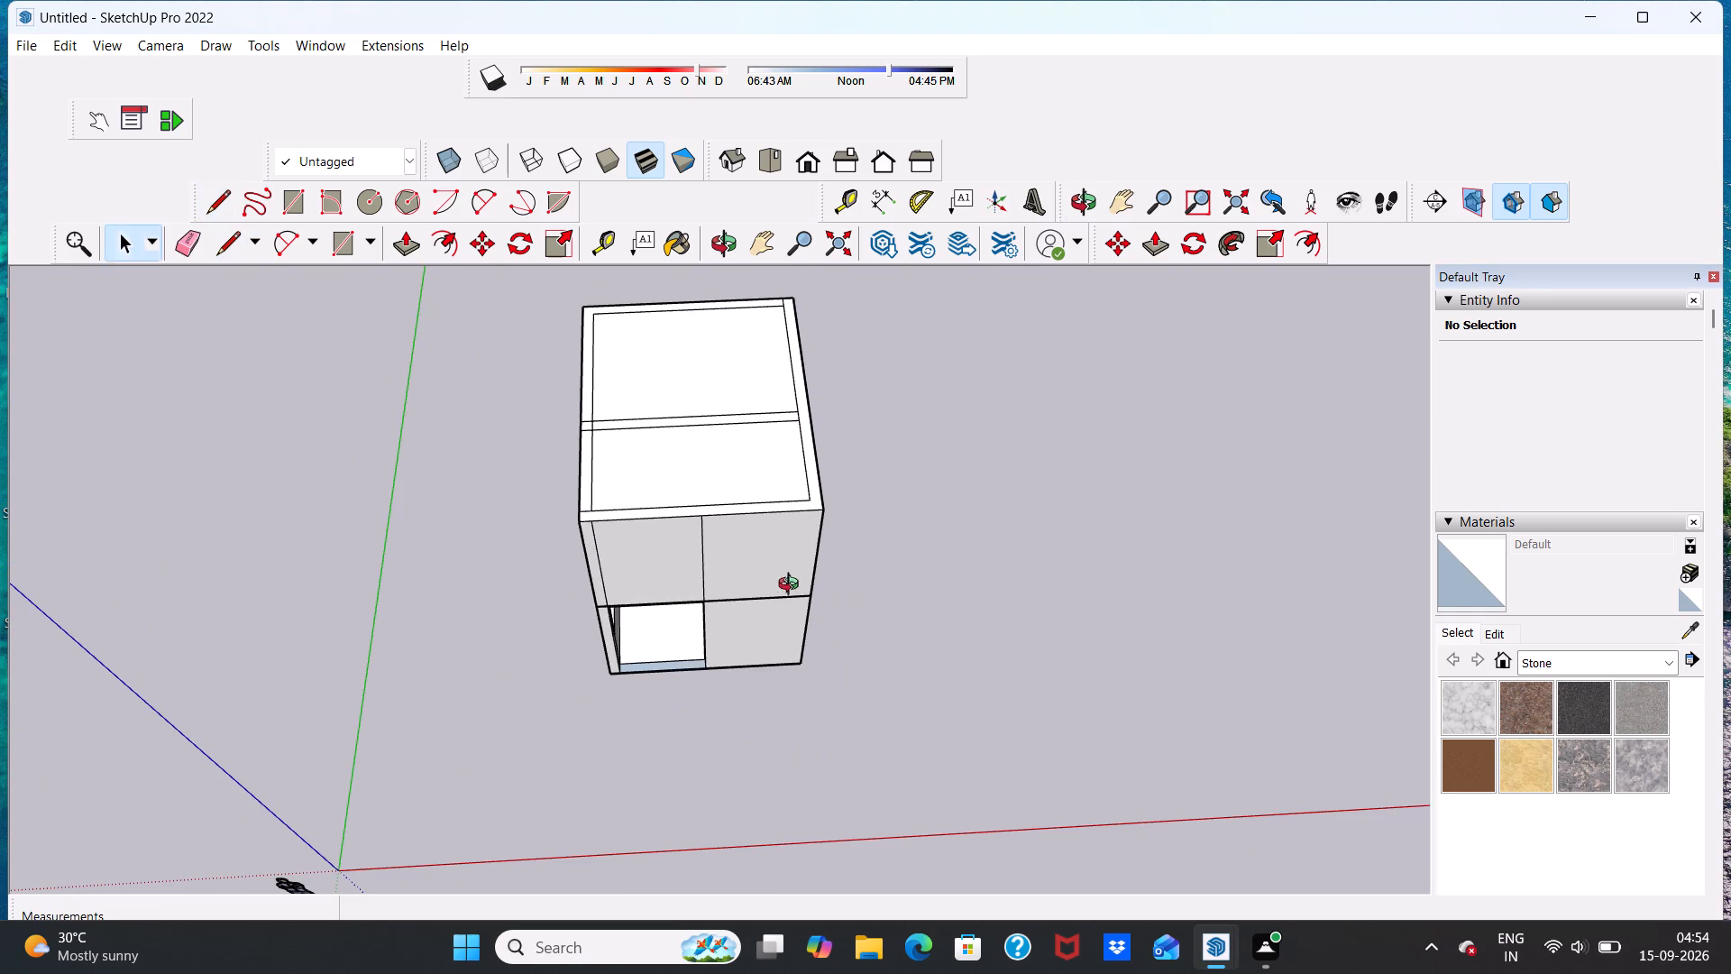
Delete the outer and inner wall faces covering the upper floor's front opening.
middle_drag(792, 586, 745, 397)
click(653, 514)
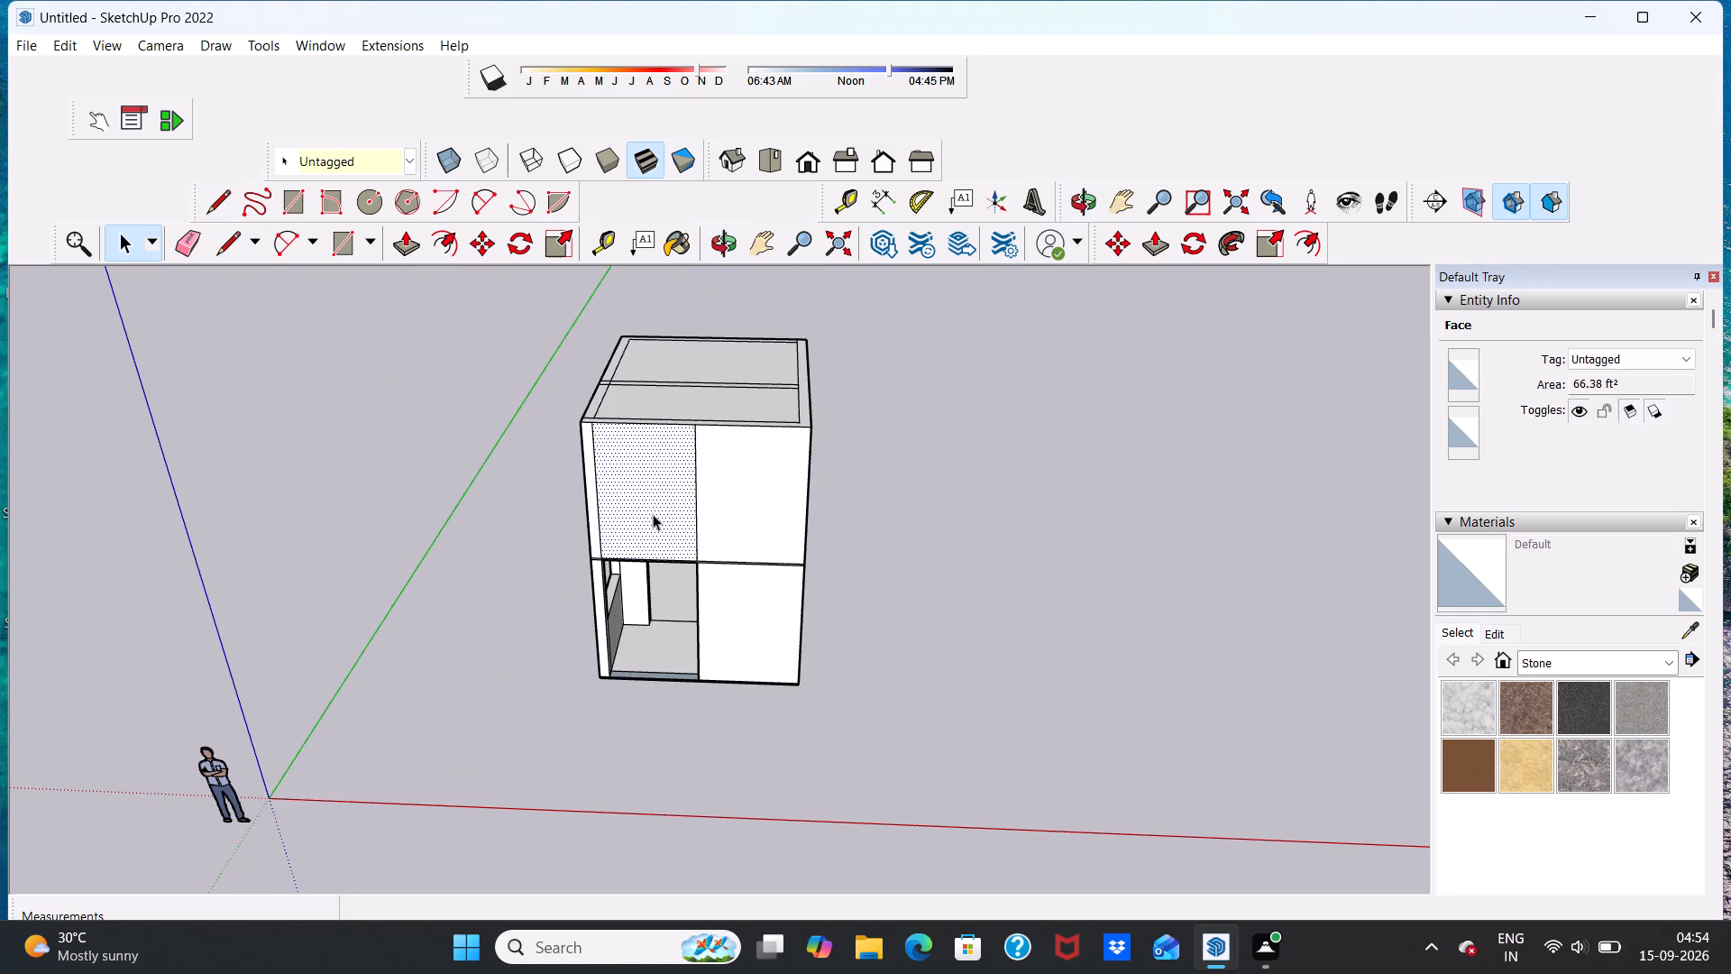
key(Delete)
scroll(651, 452, up, 8)
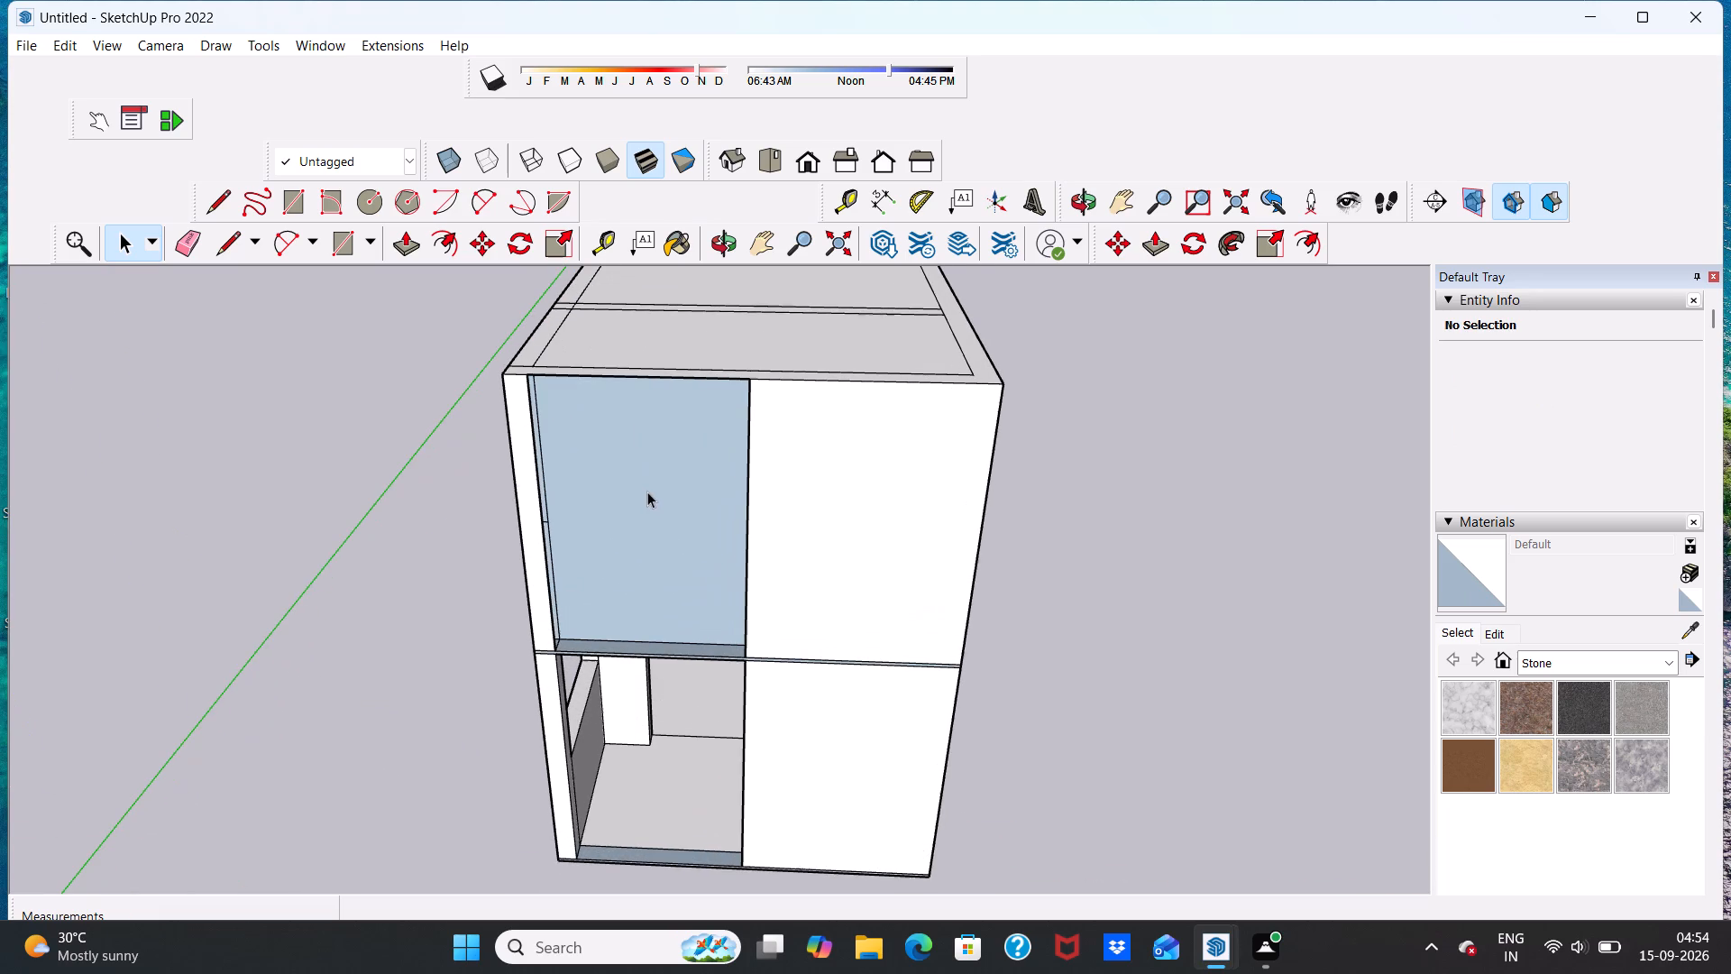
click(666, 484)
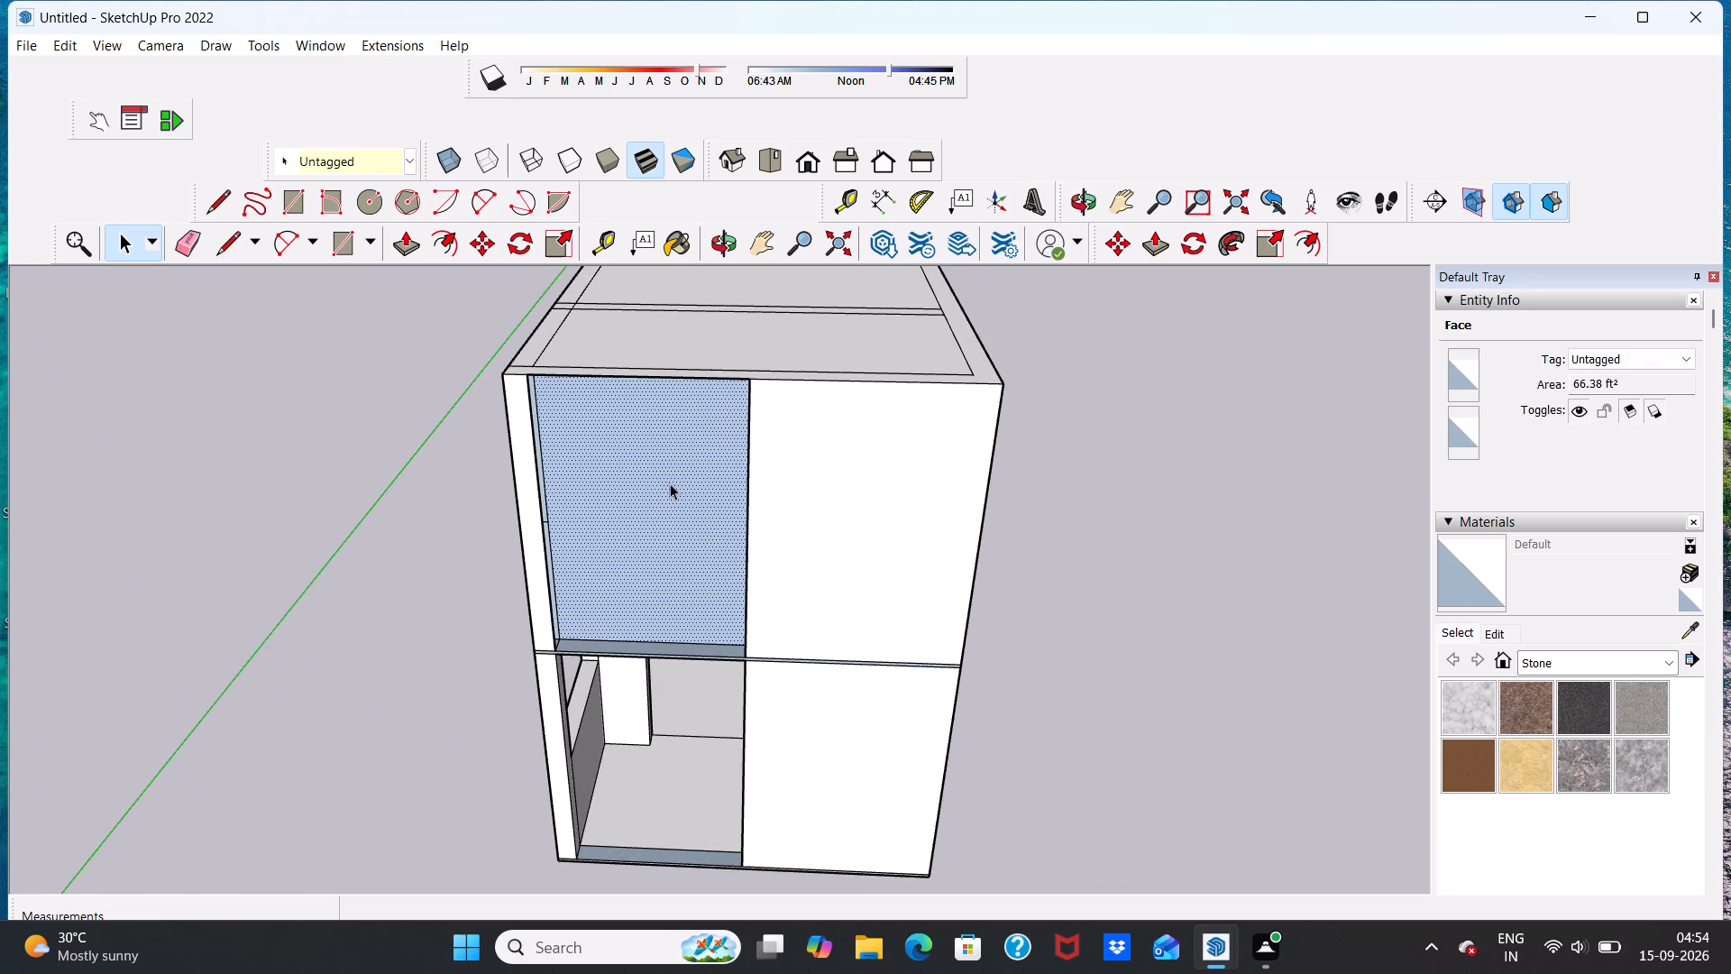
key(Delete)
Draw a line across the left end of the upper front opening's threshold, from the outer to the inner wall corner.
scroll(664, 493, down, 5)
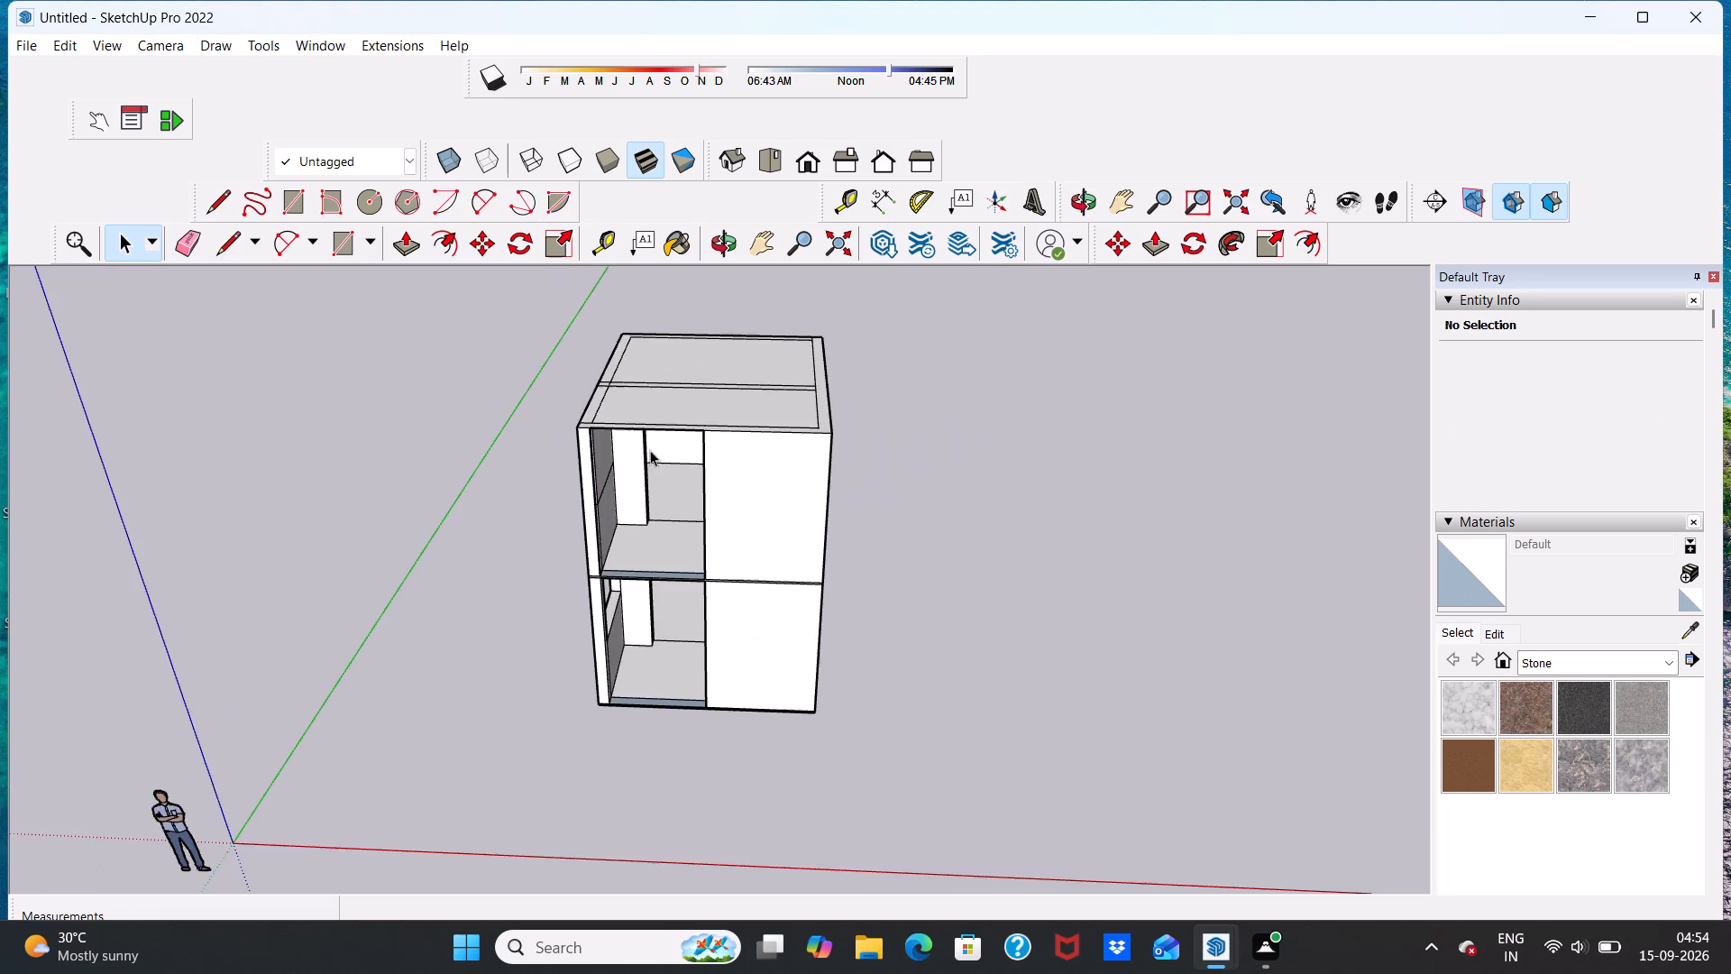
middle_drag(625, 545, 385, 608)
scroll(586, 501, up, 11)
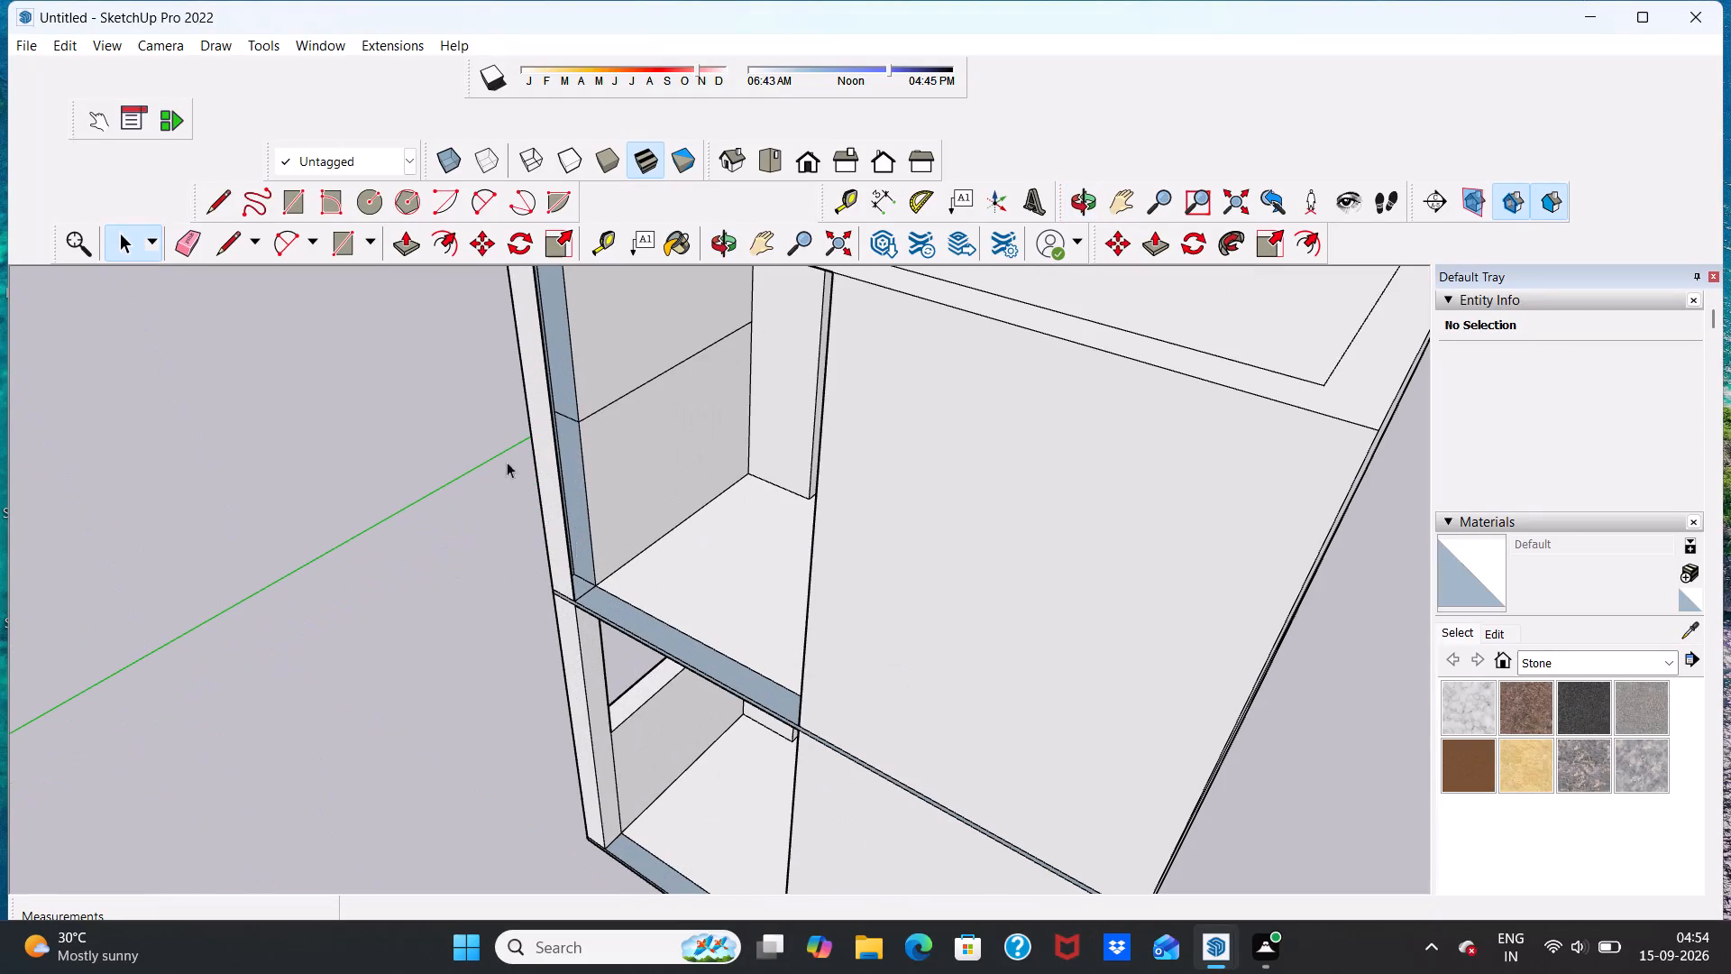
click(221, 249)
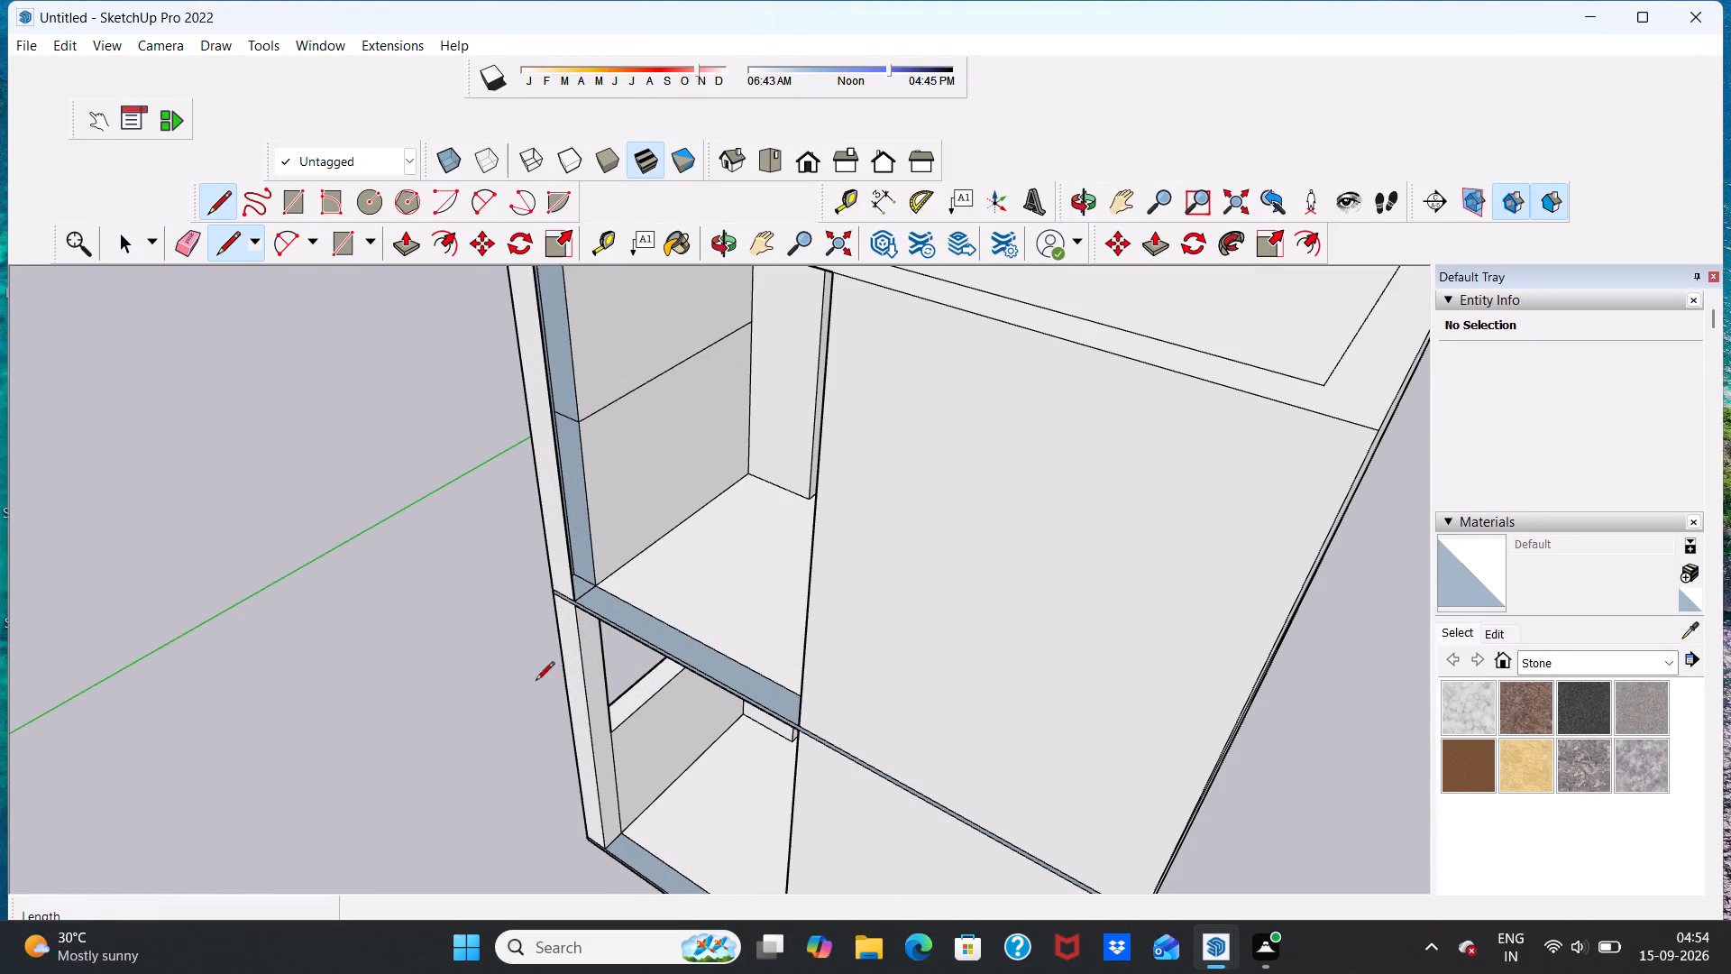
scroll(563, 718, up, 5)
click(591, 498)
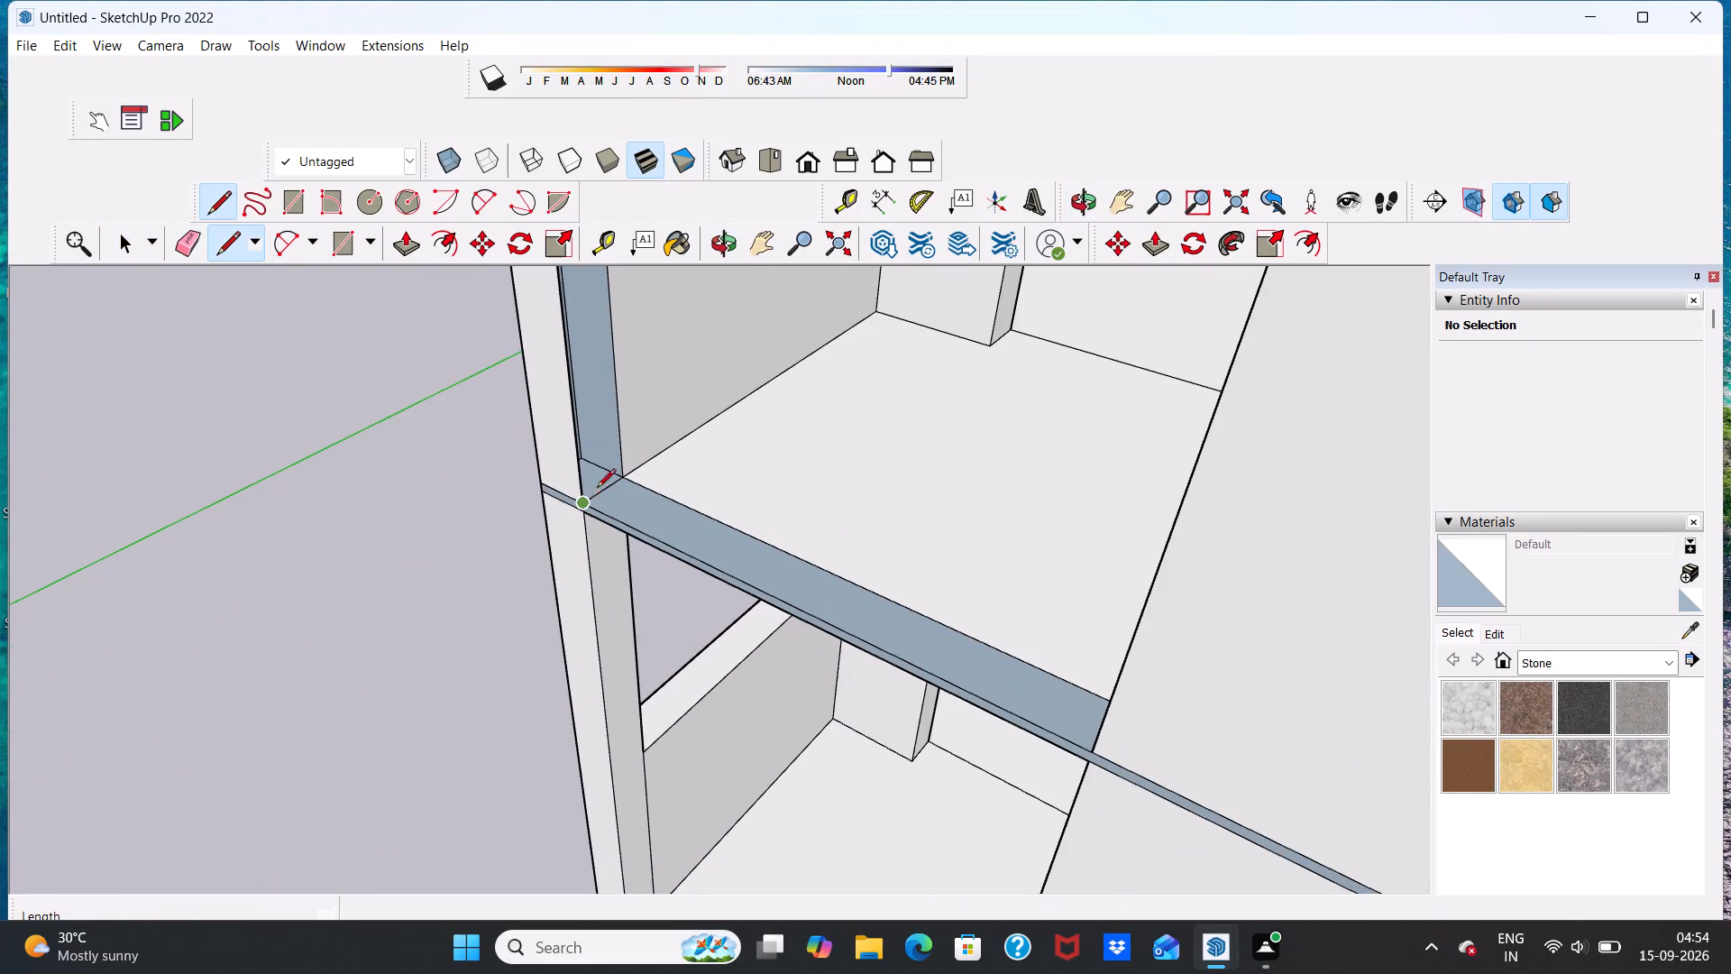
click(623, 477)
Draw a line about 9 3/4" long across the upper front opening's left jamb at the side window's sill height.
scroll(641, 490, down, 16)
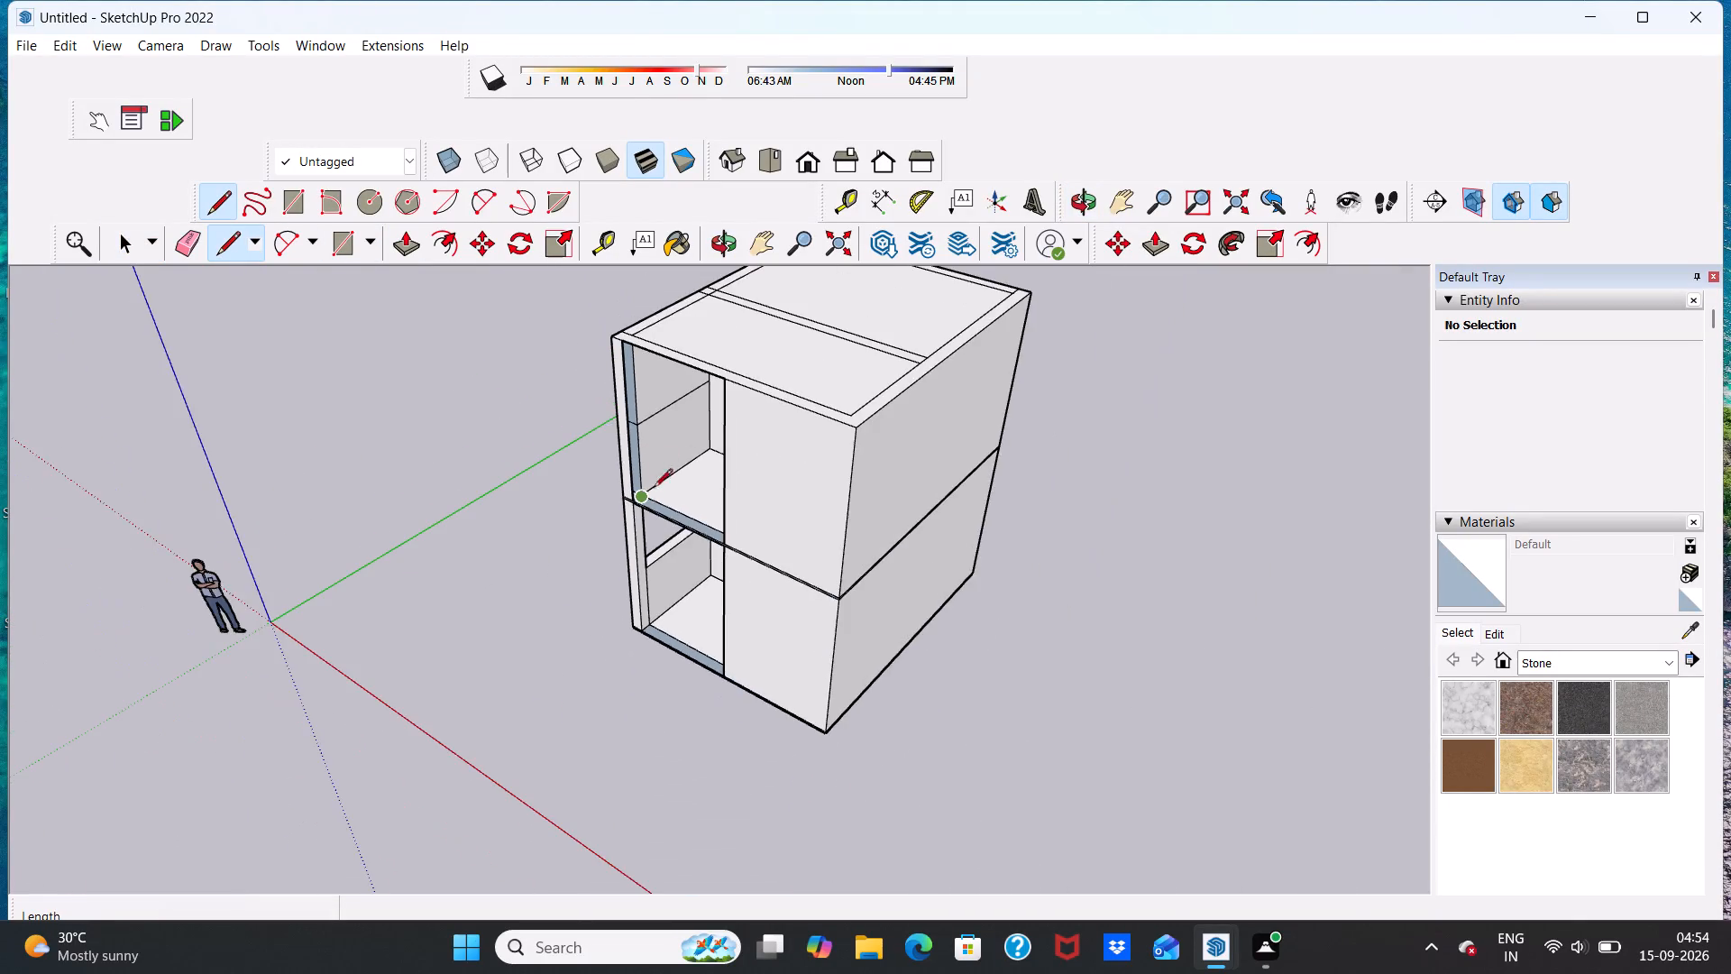
scroll(652, 388, down, 4)
scroll(634, 363, up, 19)
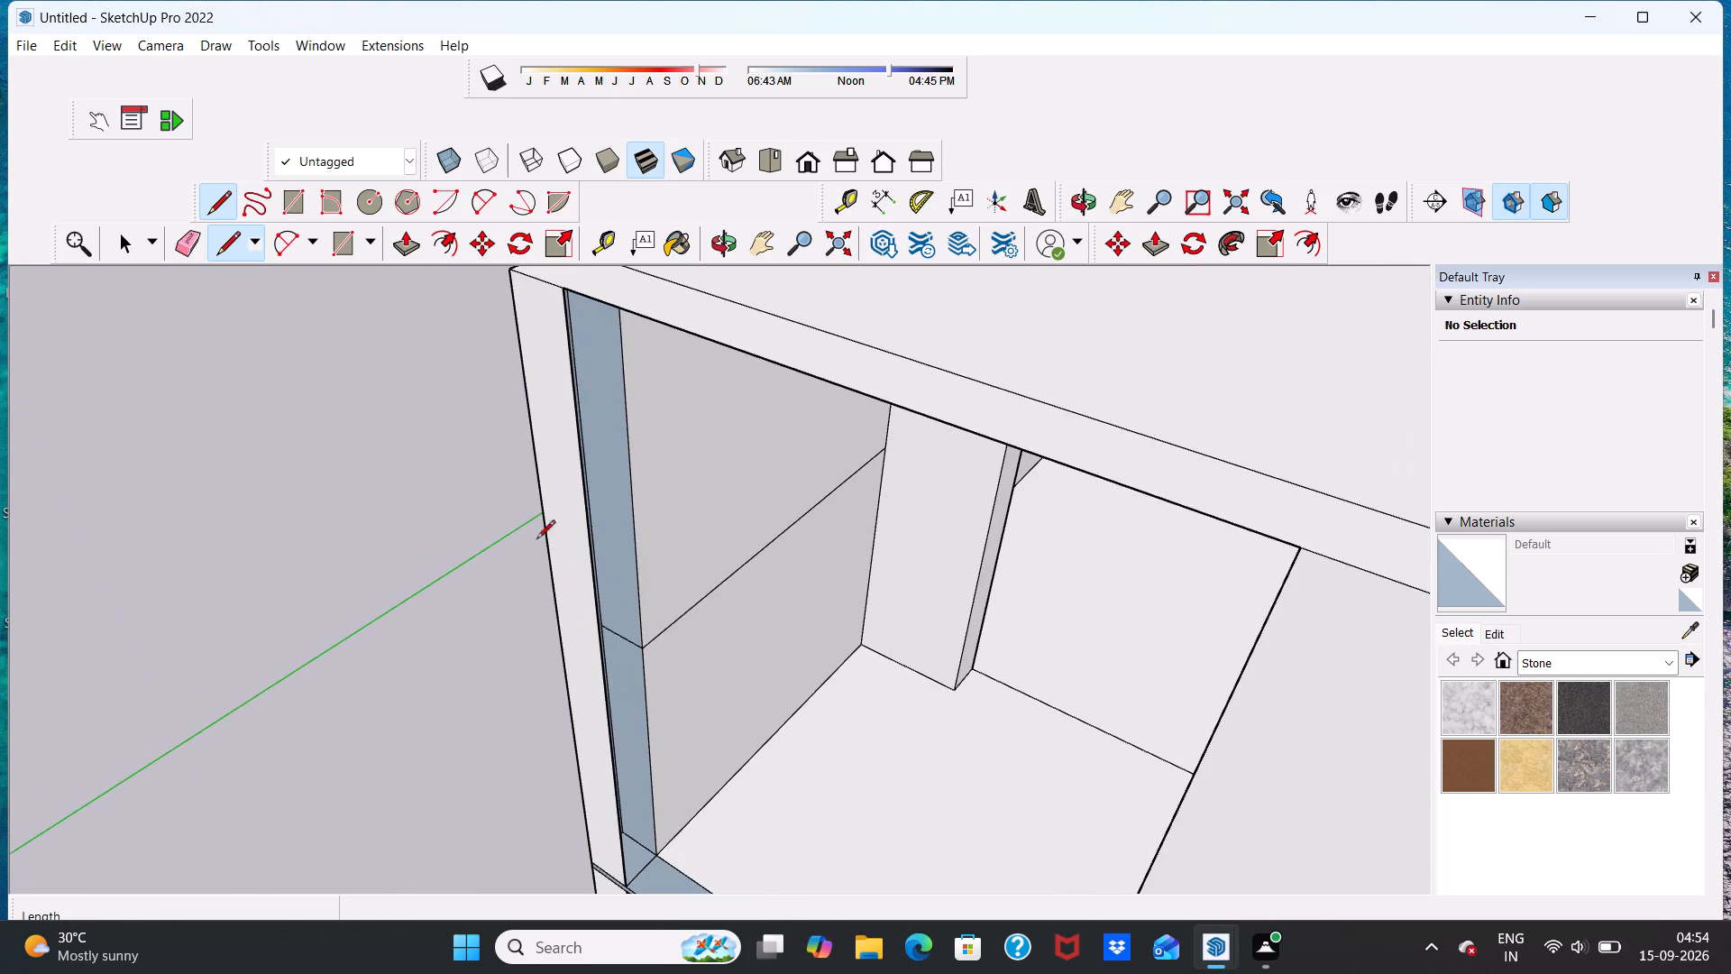
middle_drag(657, 523, 604, 471)
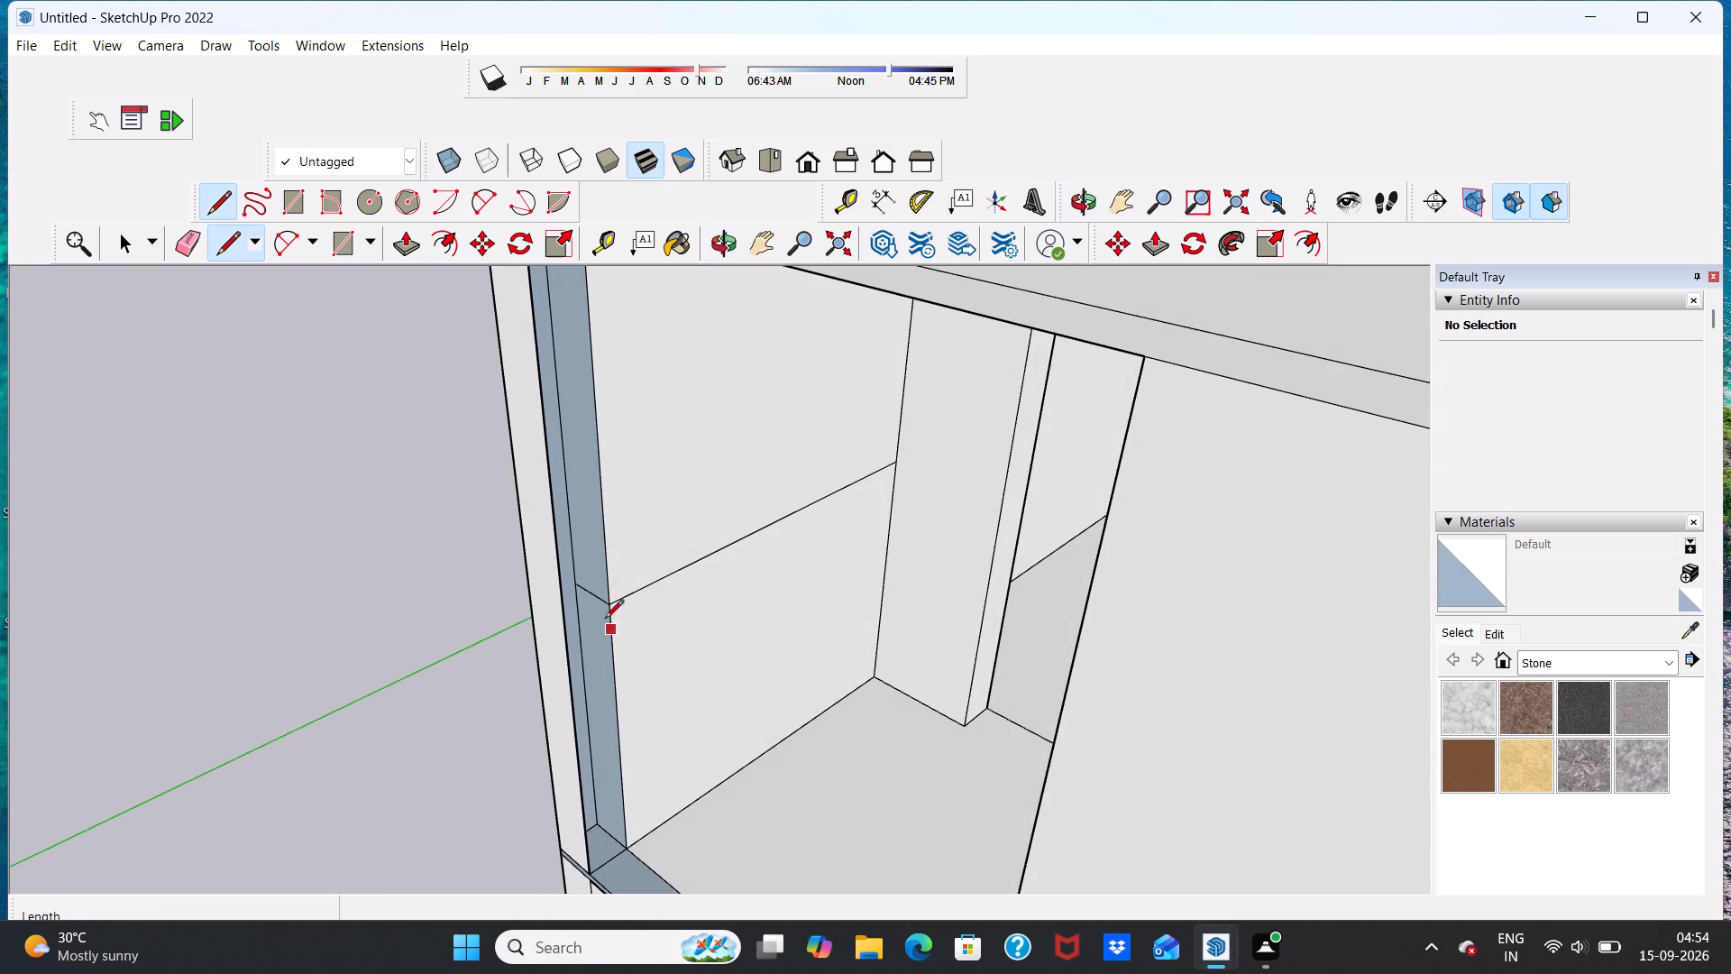
scroll(605, 611, up, 4)
click(544, 617)
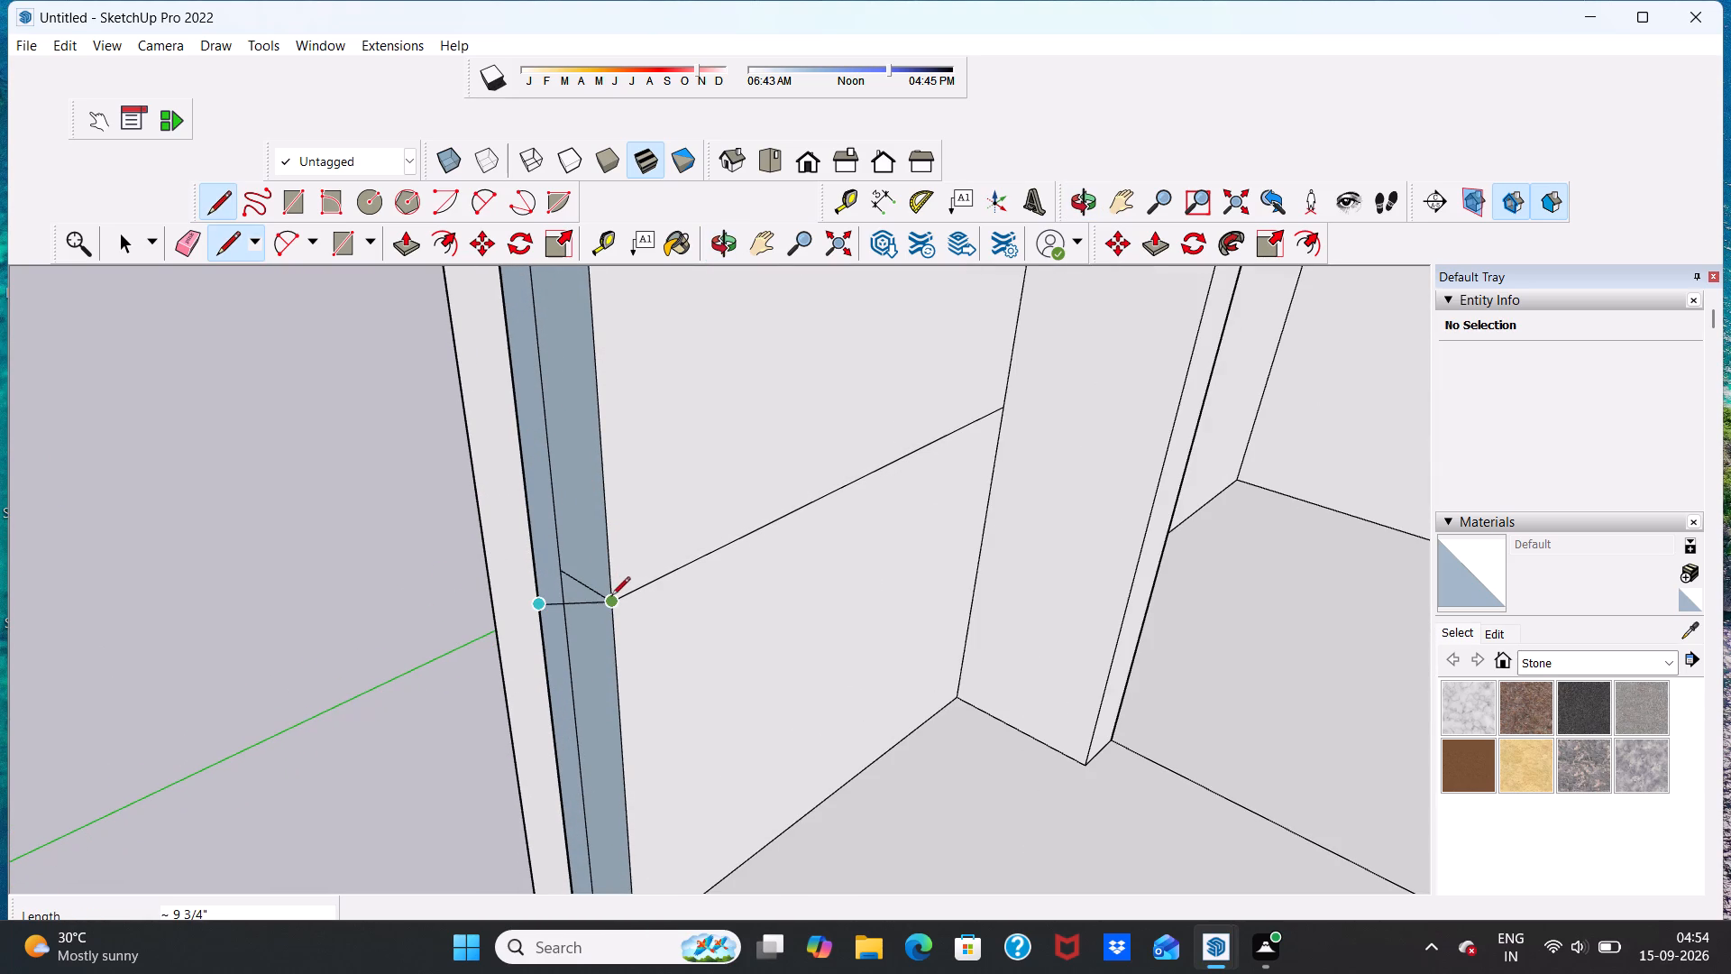
click(614, 600)
Draw a line across the top of the upper front opening's left jamb, from the outer front edge to the inner wall corner.
scroll(614, 601, down, 15)
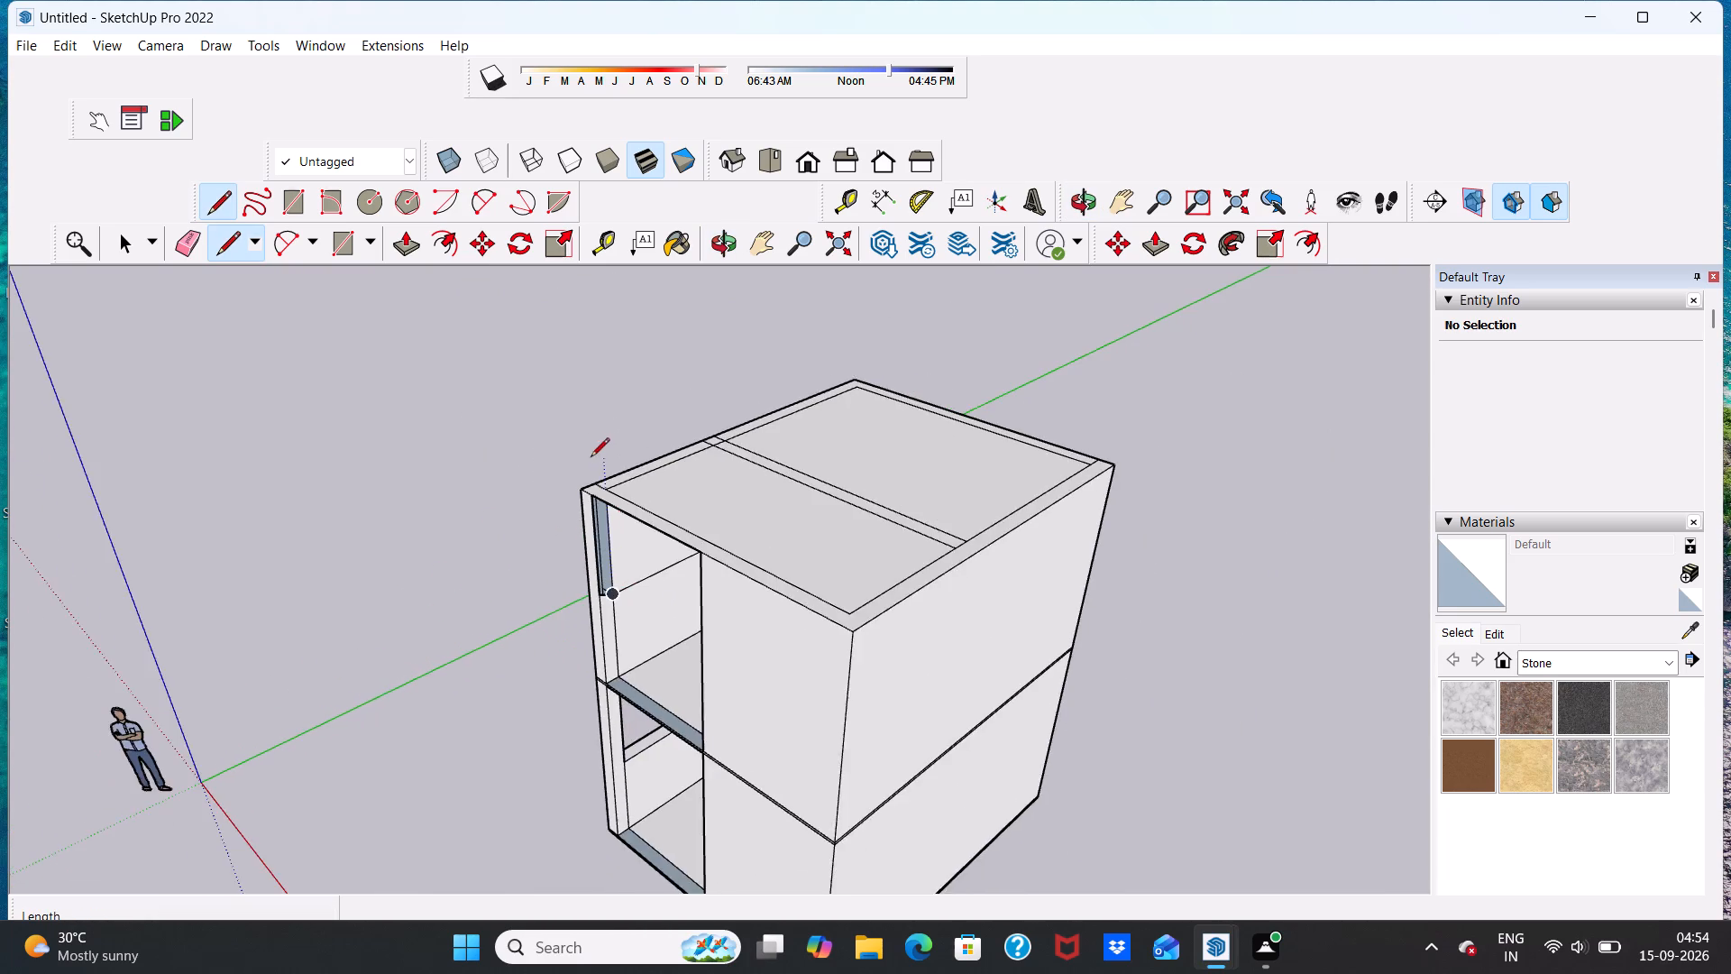
scroll(591, 461, up, 10)
middle_drag(609, 599, 583, 426)
scroll(586, 359, up, 3)
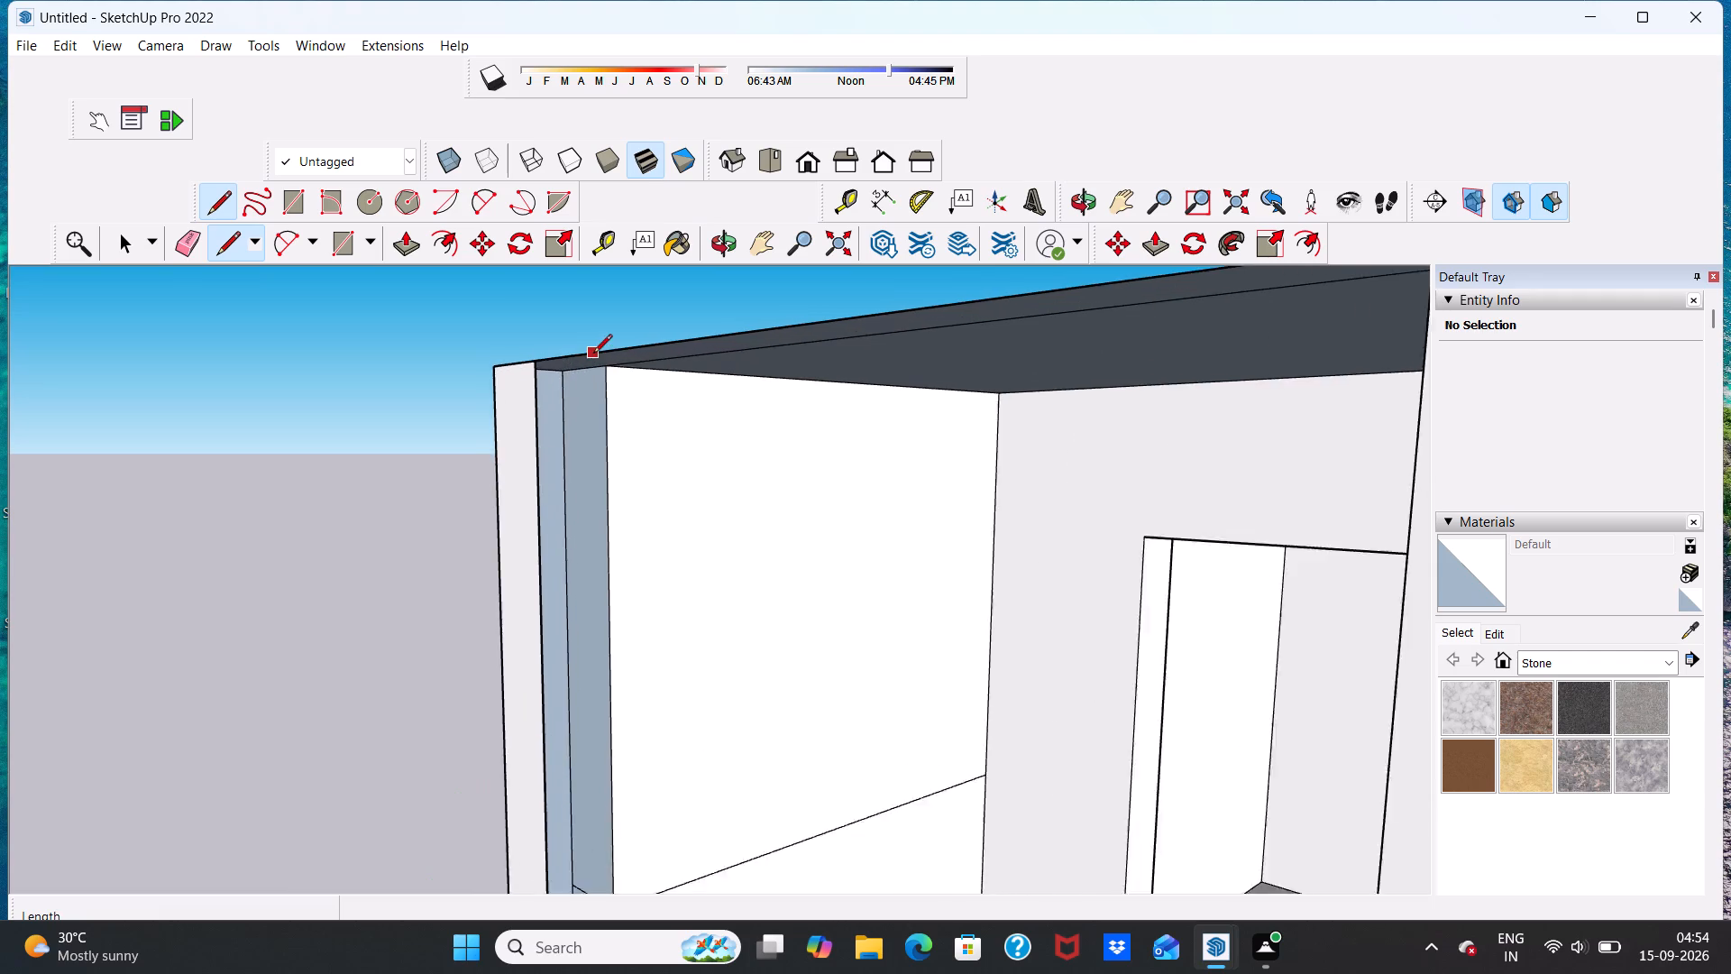
scroll(593, 354, up, 6)
click(497, 365)
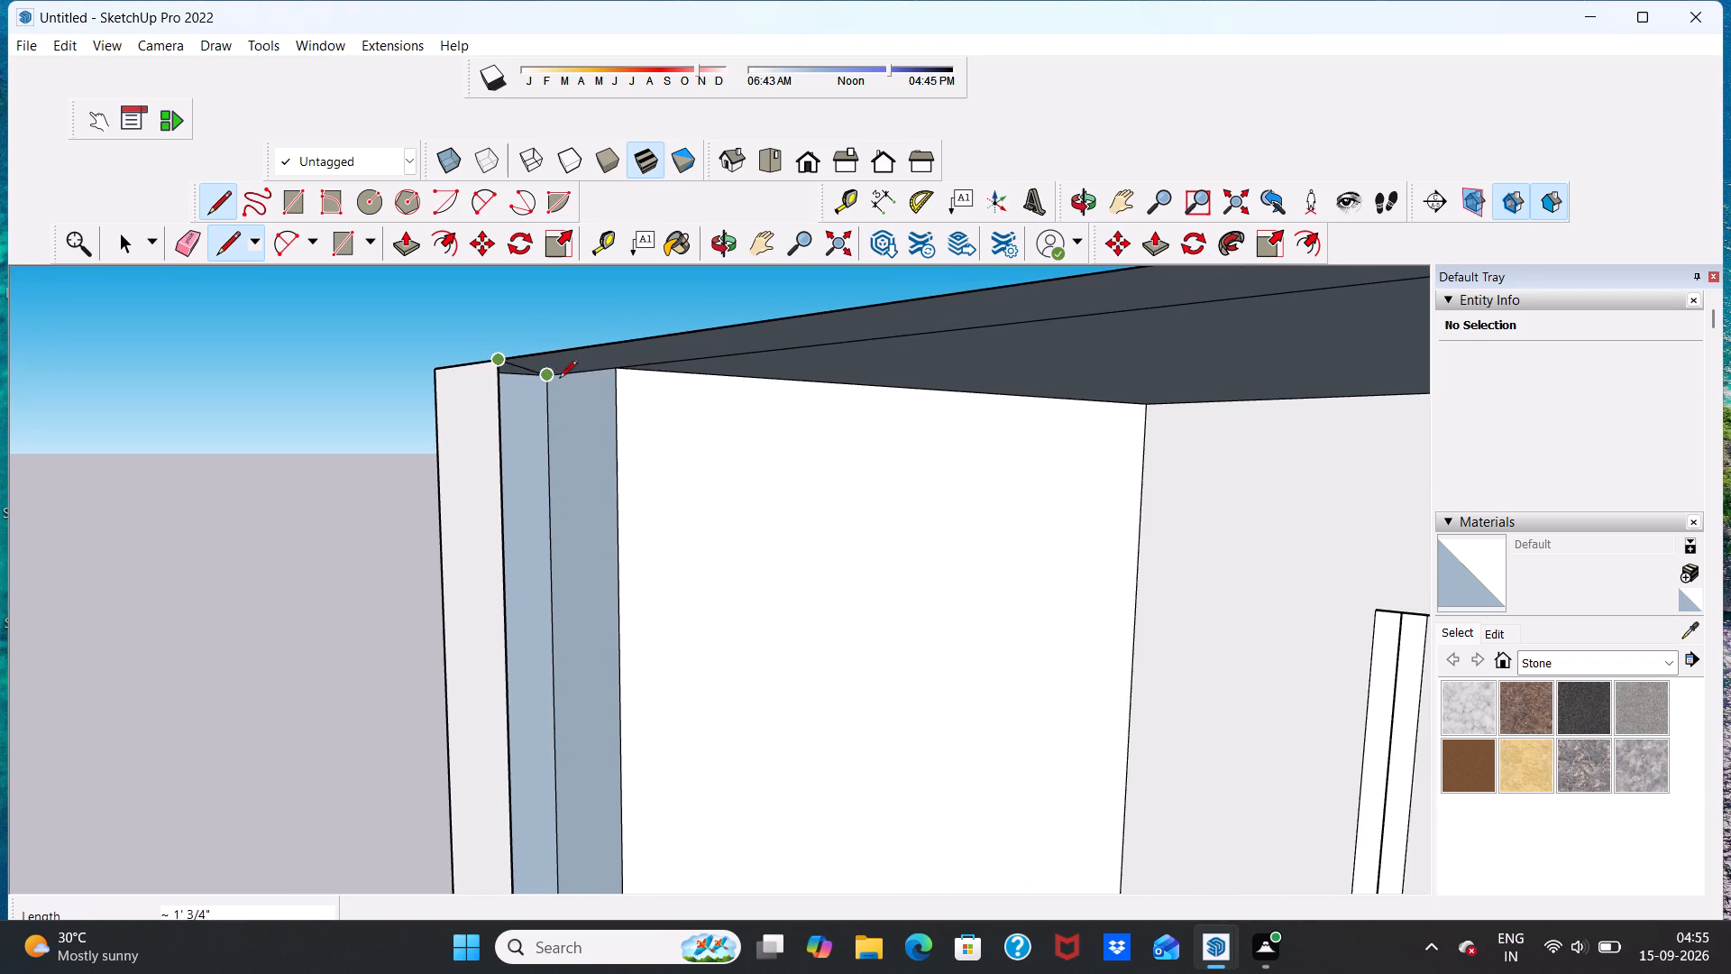
click(618, 376)
Draw a line across the bottom of the upper front opening's right jamb, from the inner to the outer wall corner.
scroll(620, 385, down, 5)
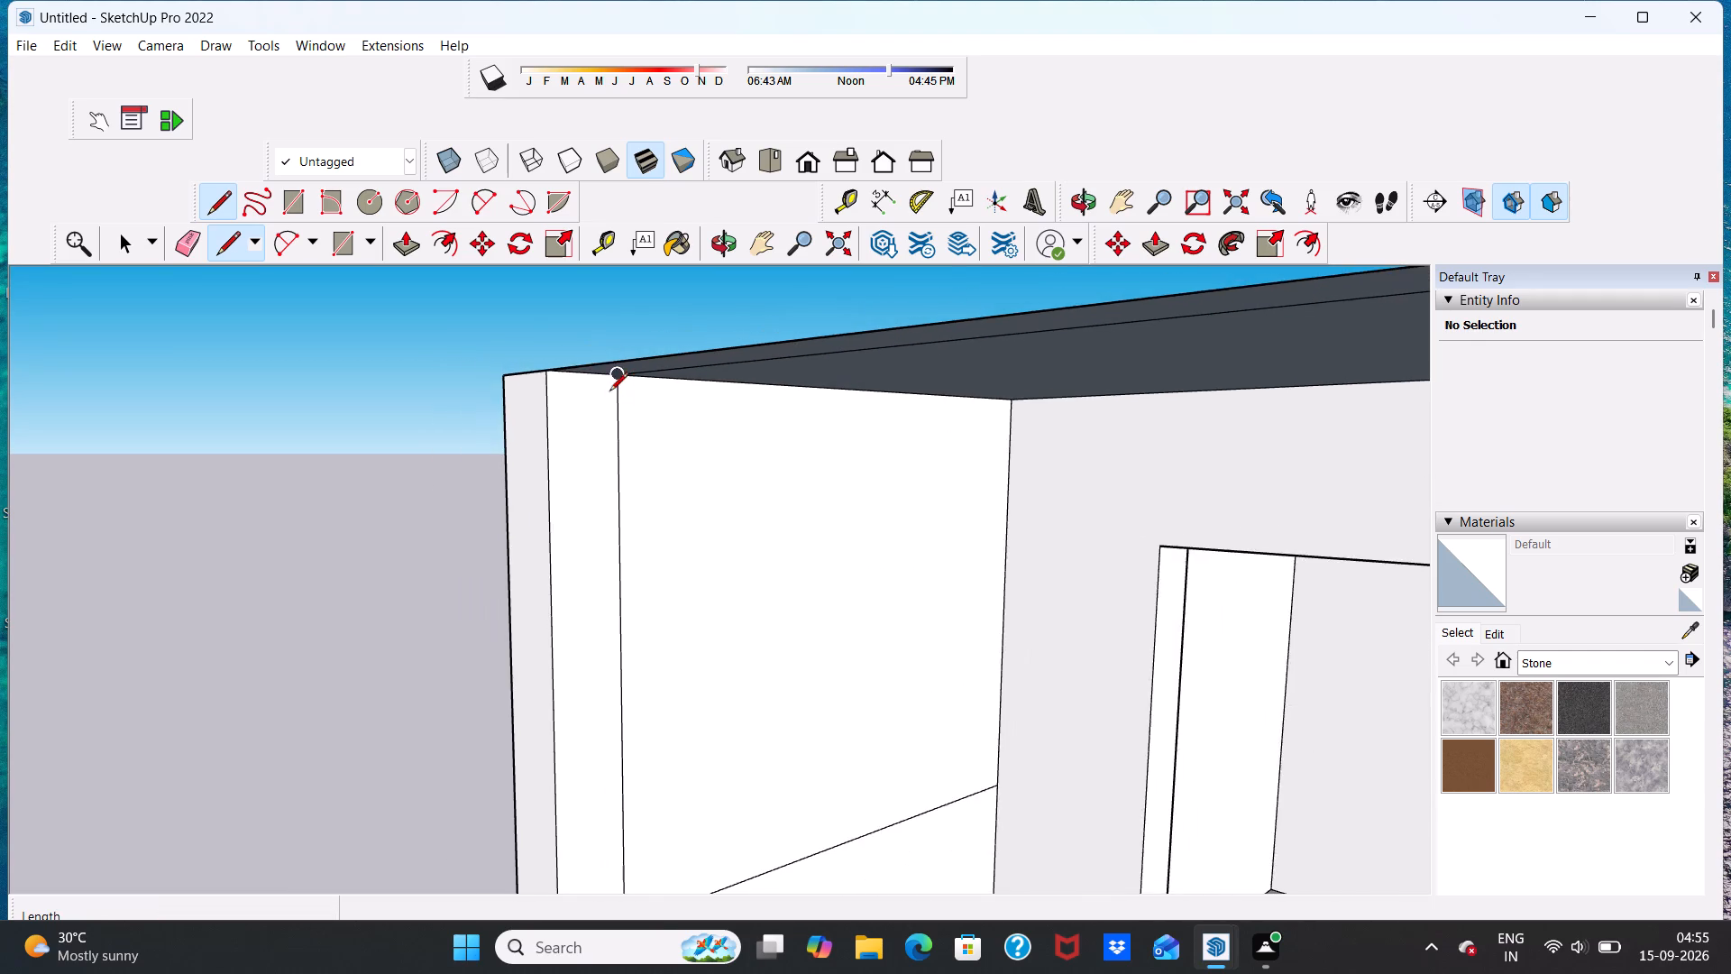
scroll(611, 400, down, 15)
middle_drag(583, 588, 990, 673)
scroll(844, 708, up, 5)
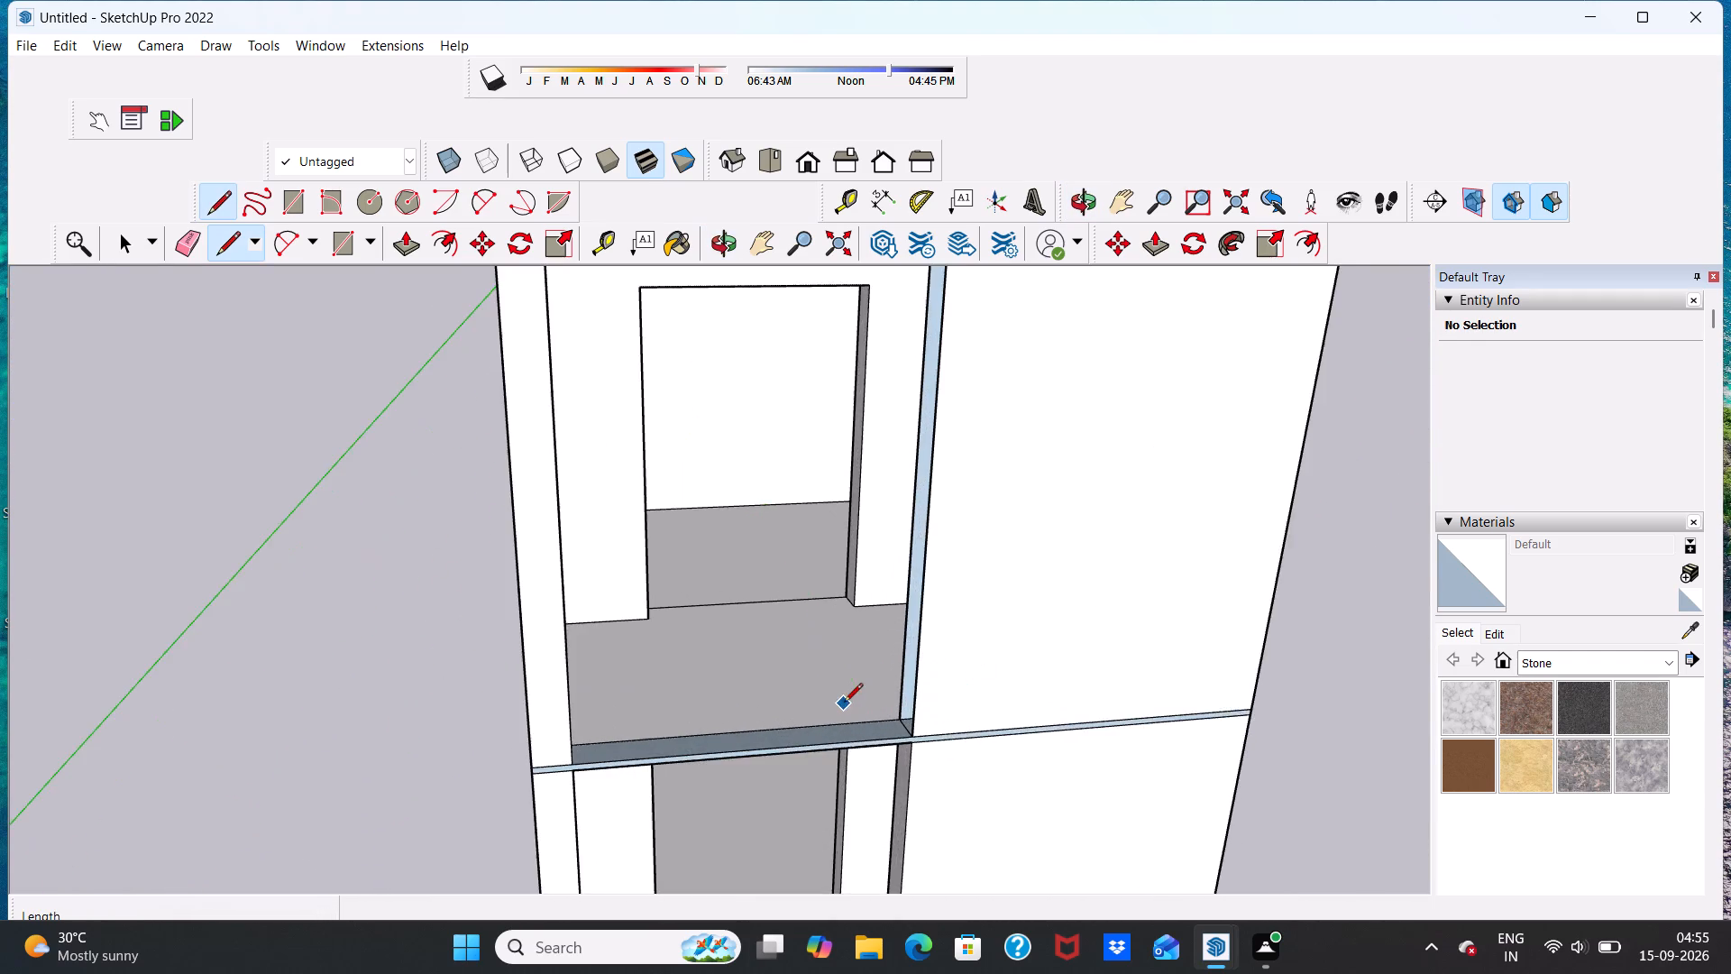
middle_drag(860, 705, 956, 738)
scroll(972, 710, up, 5)
click(964, 710)
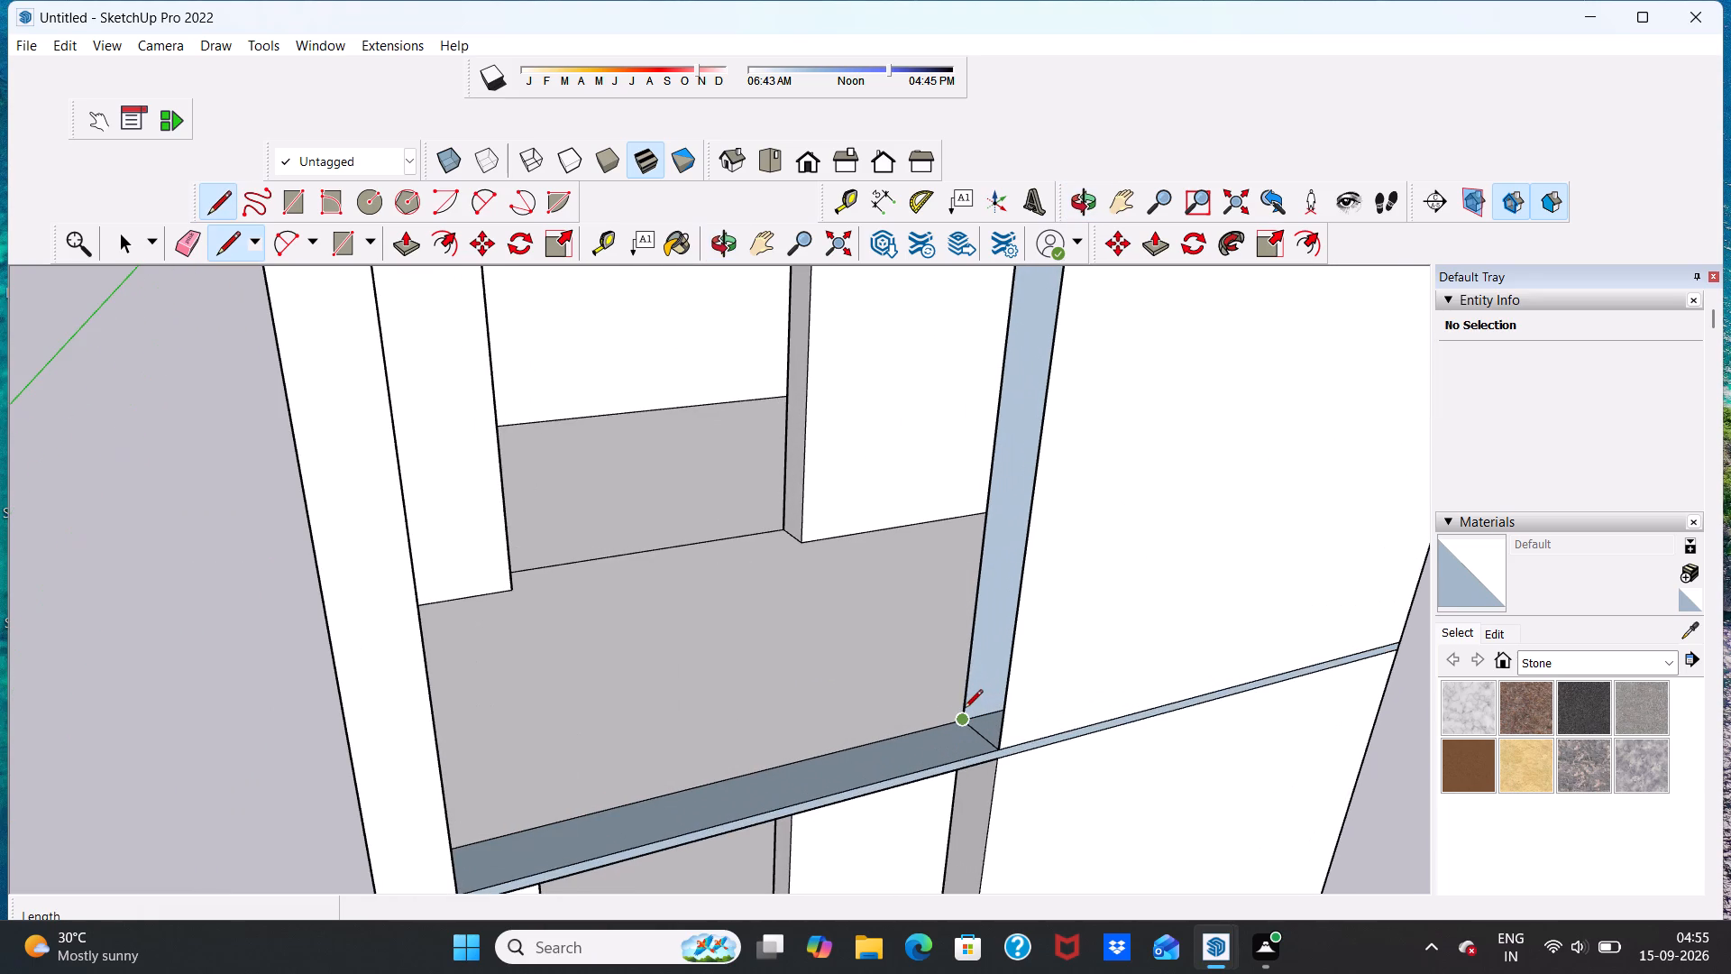
click(994, 749)
Draw a 9" line across the top of the upper front opening's right jamb, from the inner to the outer wall corner.
scroll(956, 718, down, 12)
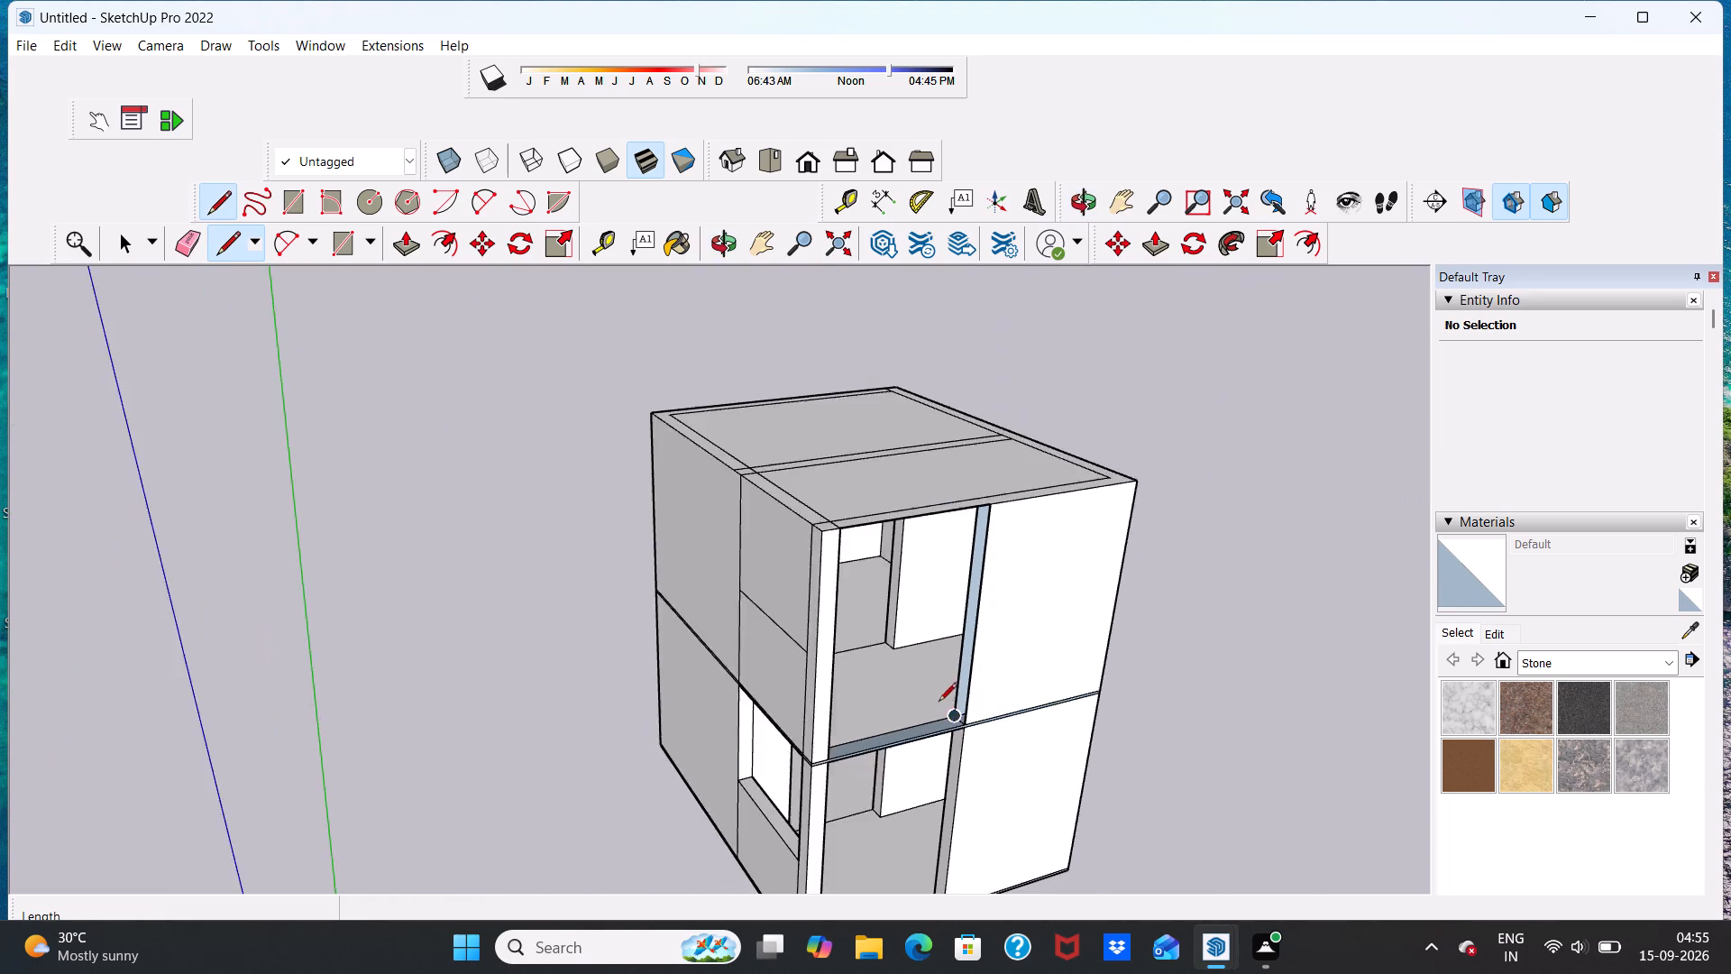
scroll(939, 703, down, 5)
scroll(978, 553, up, 7)
middle_drag(945, 718, 942, 519)
scroll(941, 517, up, 7)
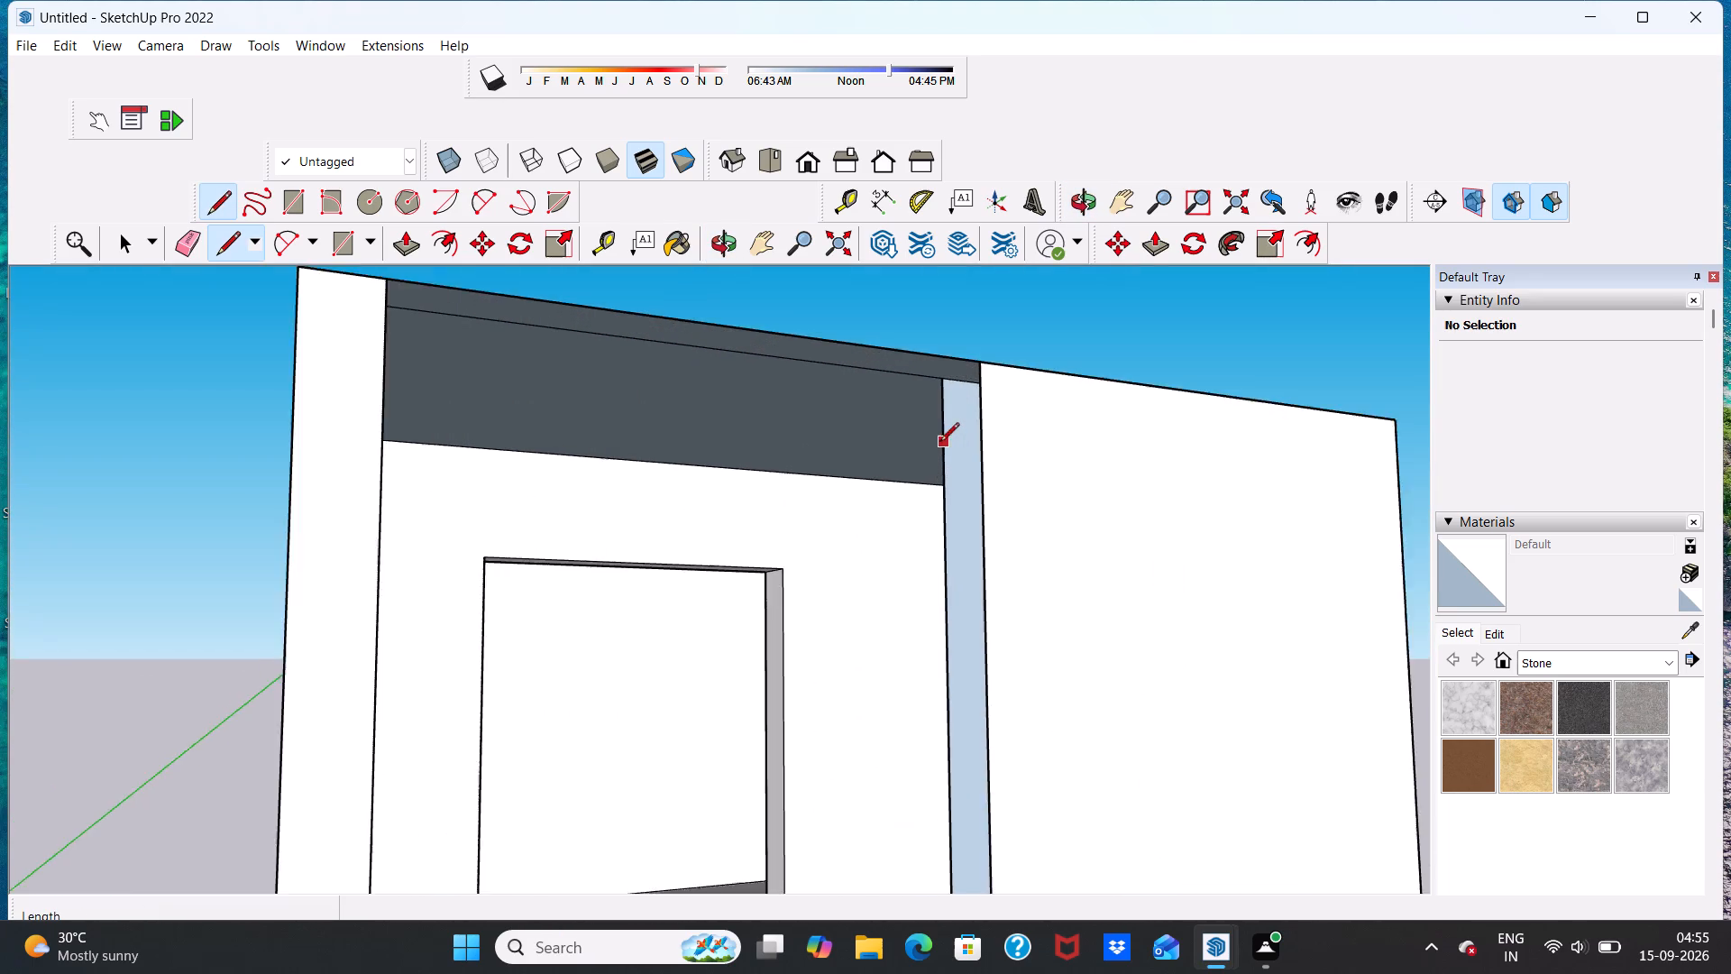
scroll(940, 443, up, 4)
click(947, 359)
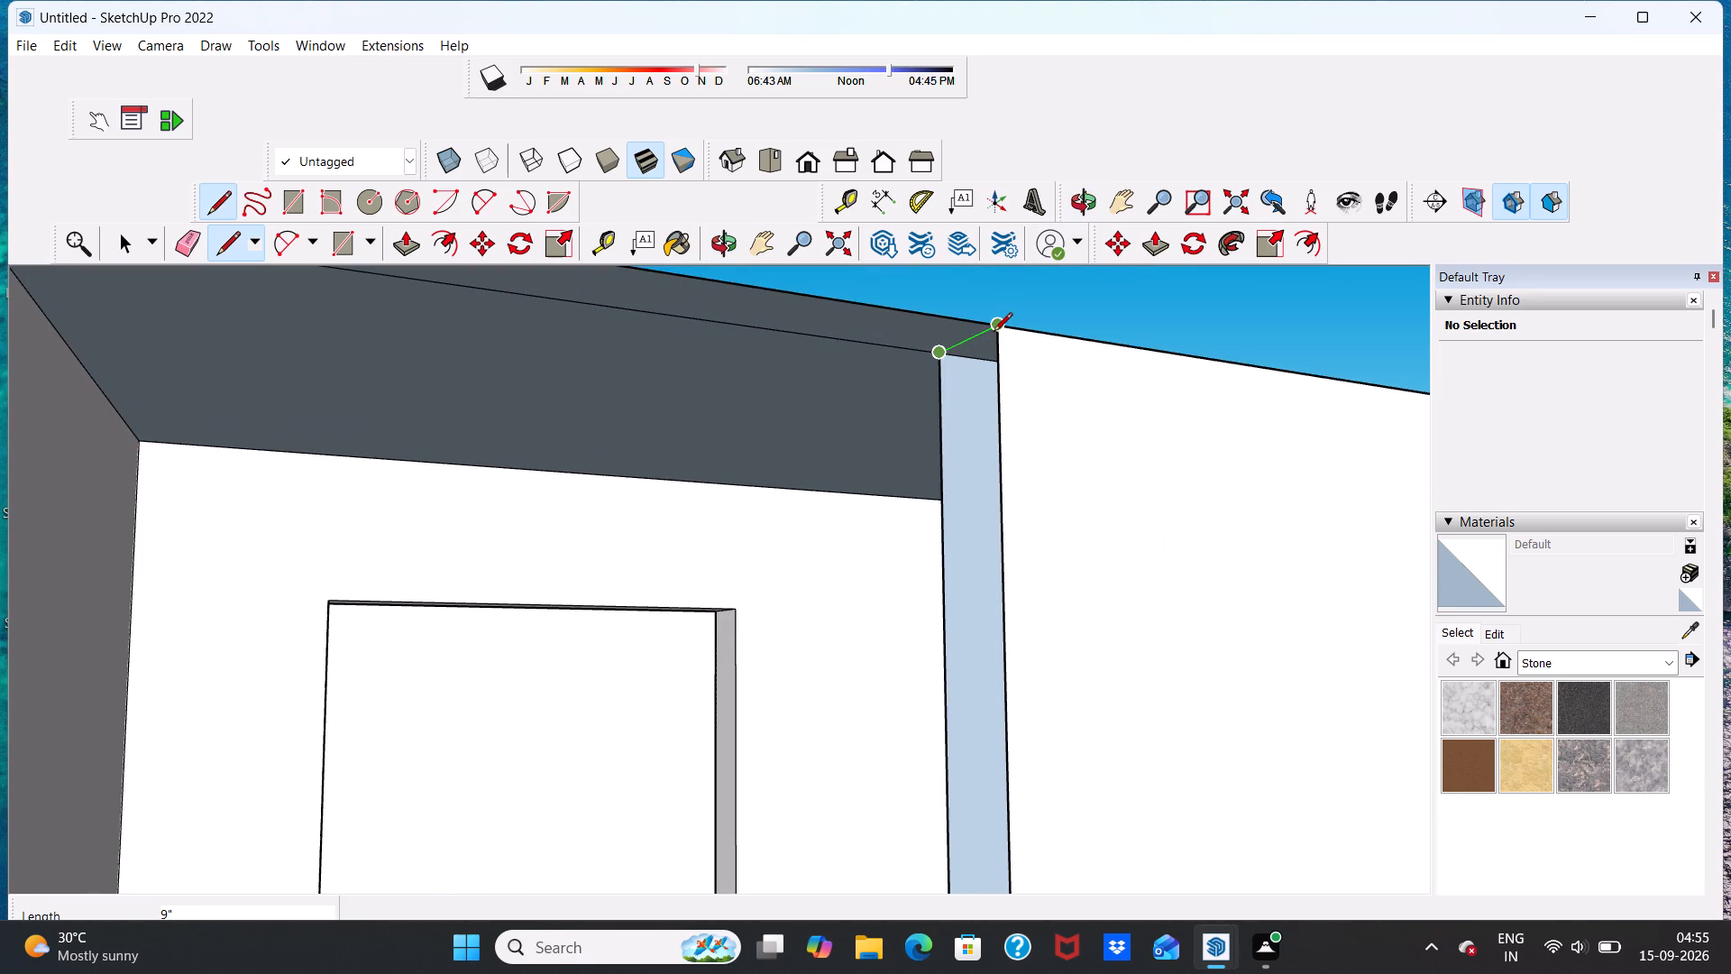
click(994, 333)
Delete the outer and inner faces filling the window opening in the upper floor's left side wall.
scroll(979, 467, down, 16)
middle_drag(911, 598, 845, 693)
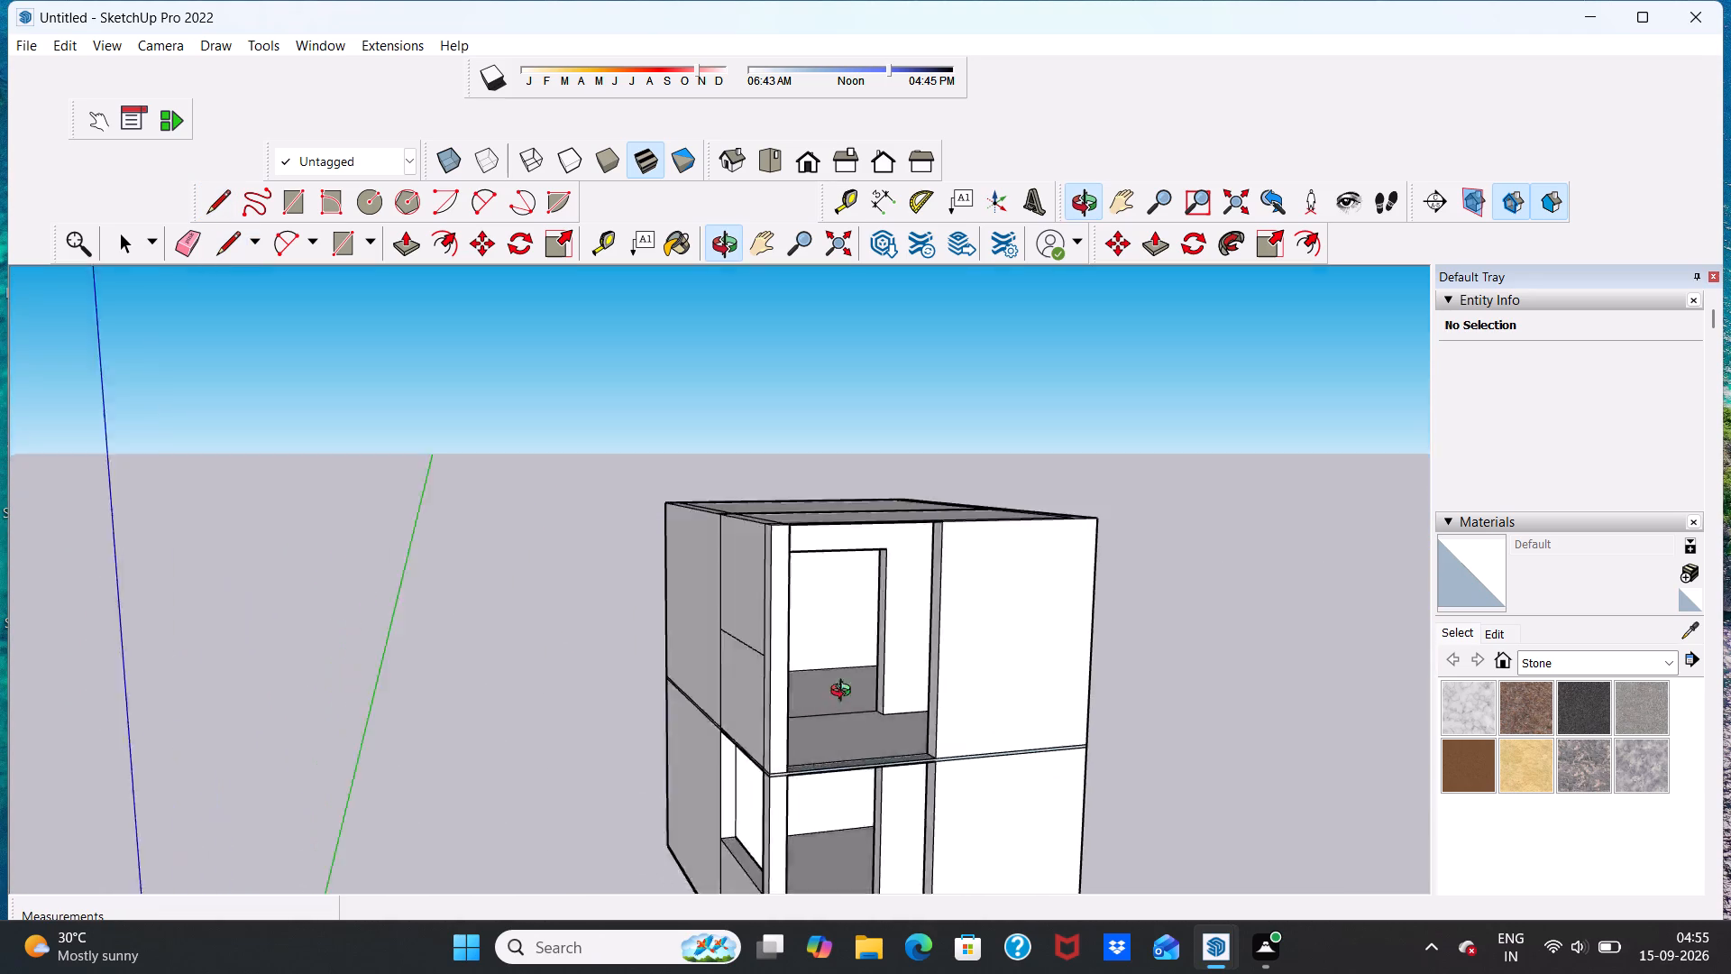
middle_drag(845, 693, 703, 703)
scroll(758, 603, down, 5)
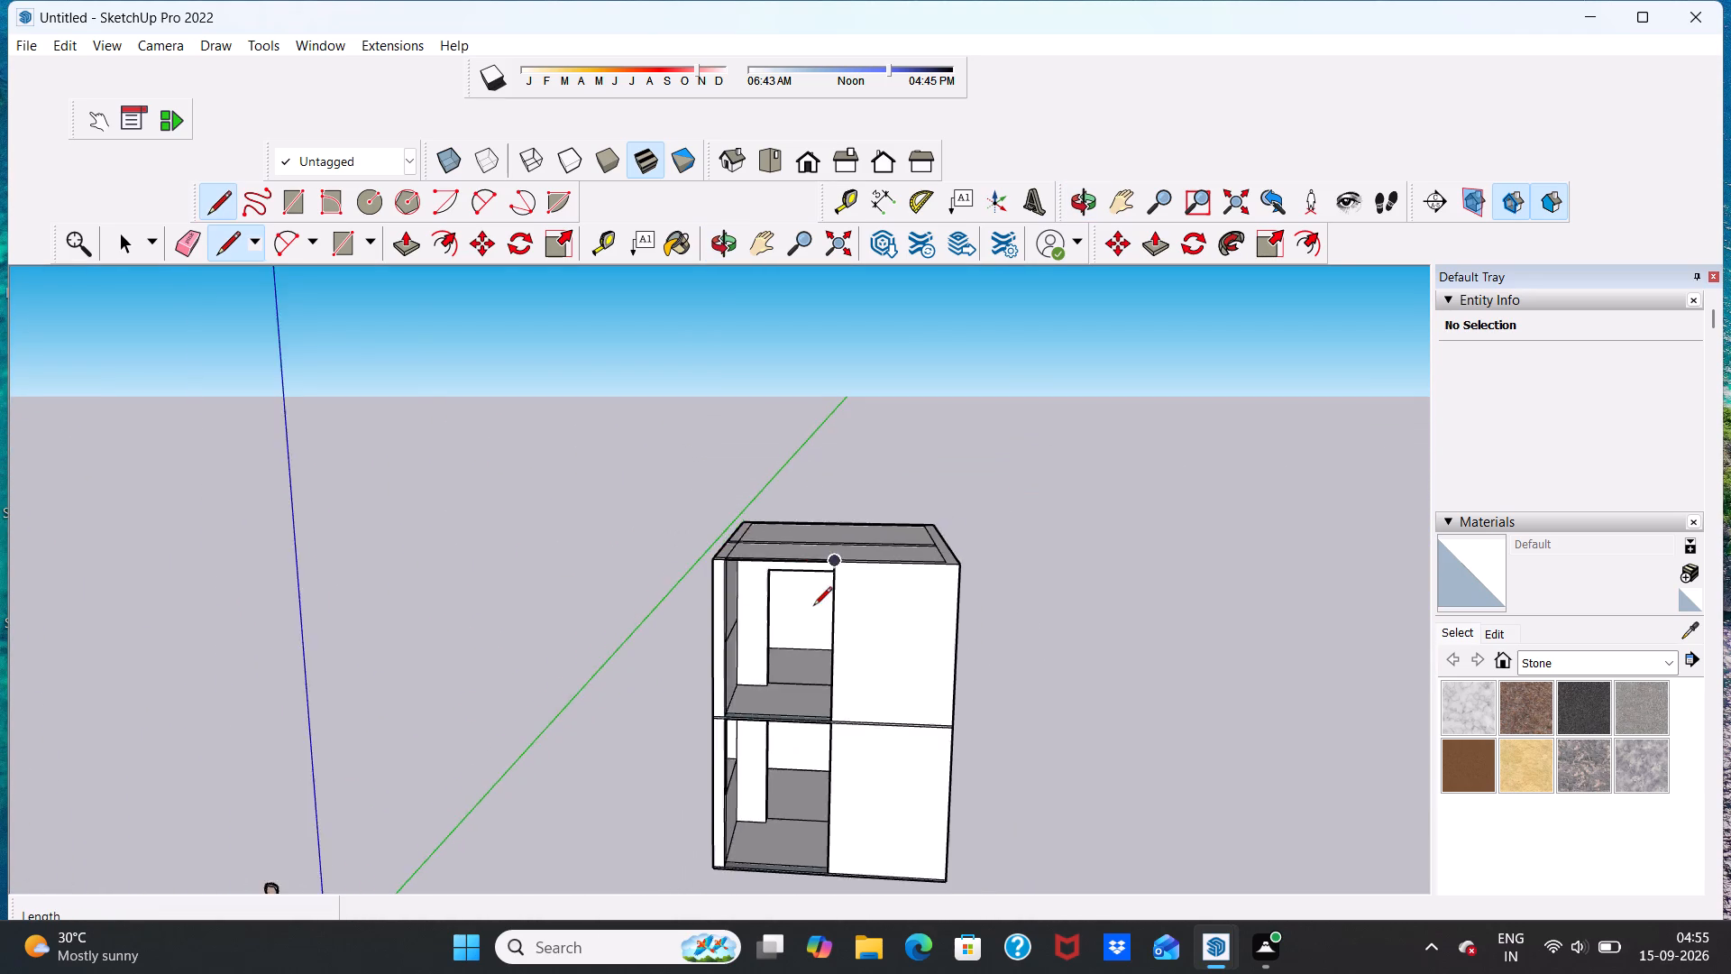
scroll(813, 607, down, 4)
scroll(832, 651, up, 9)
scroll(728, 528, up, 6)
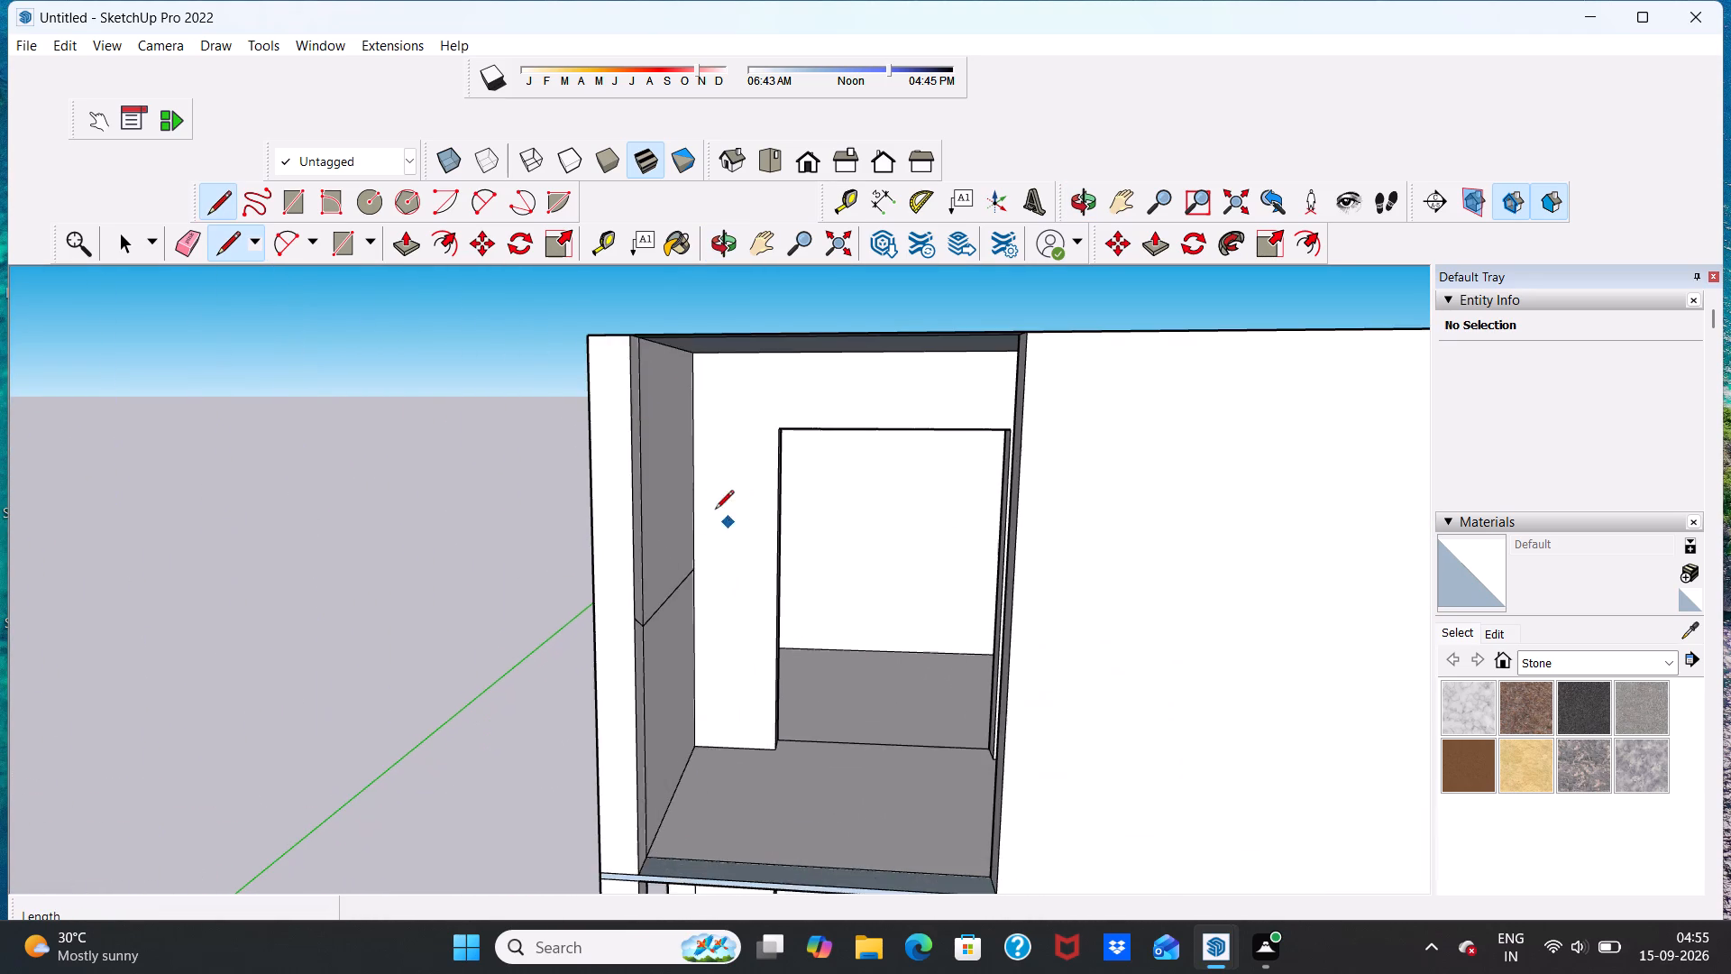
scroll(682, 515, down, 11)
middle_drag(659, 601, 880, 599)
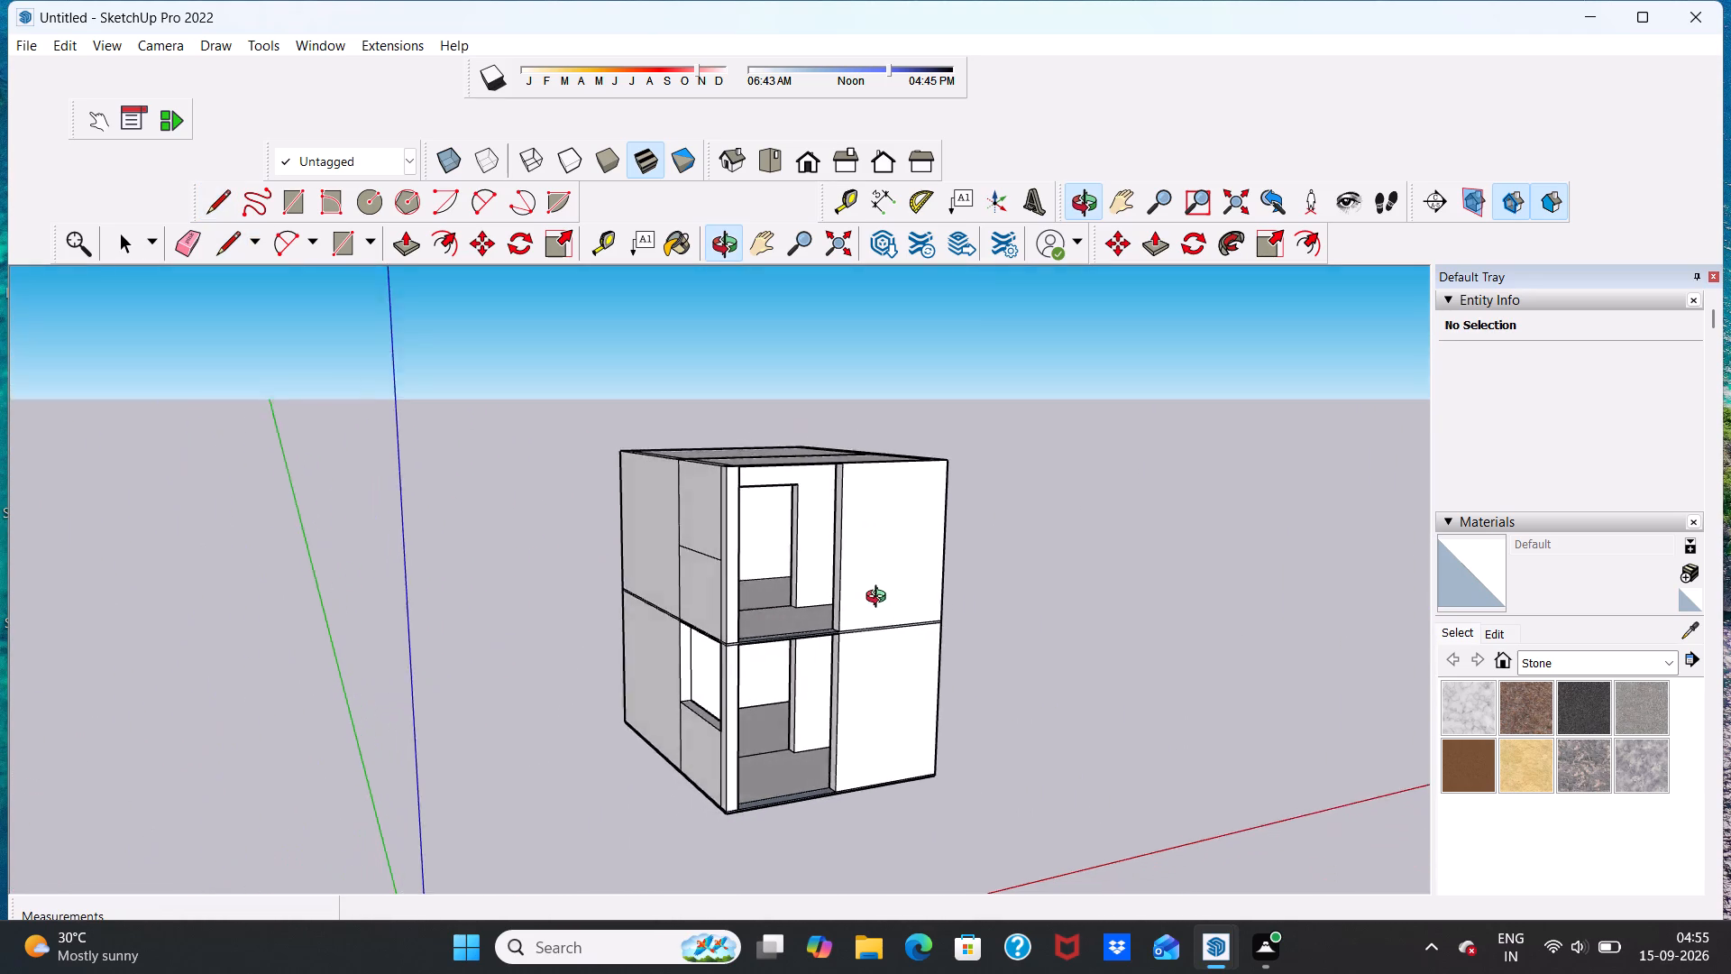
middle_drag(880, 599, 956, 597)
scroll(696, 511, up, 7)
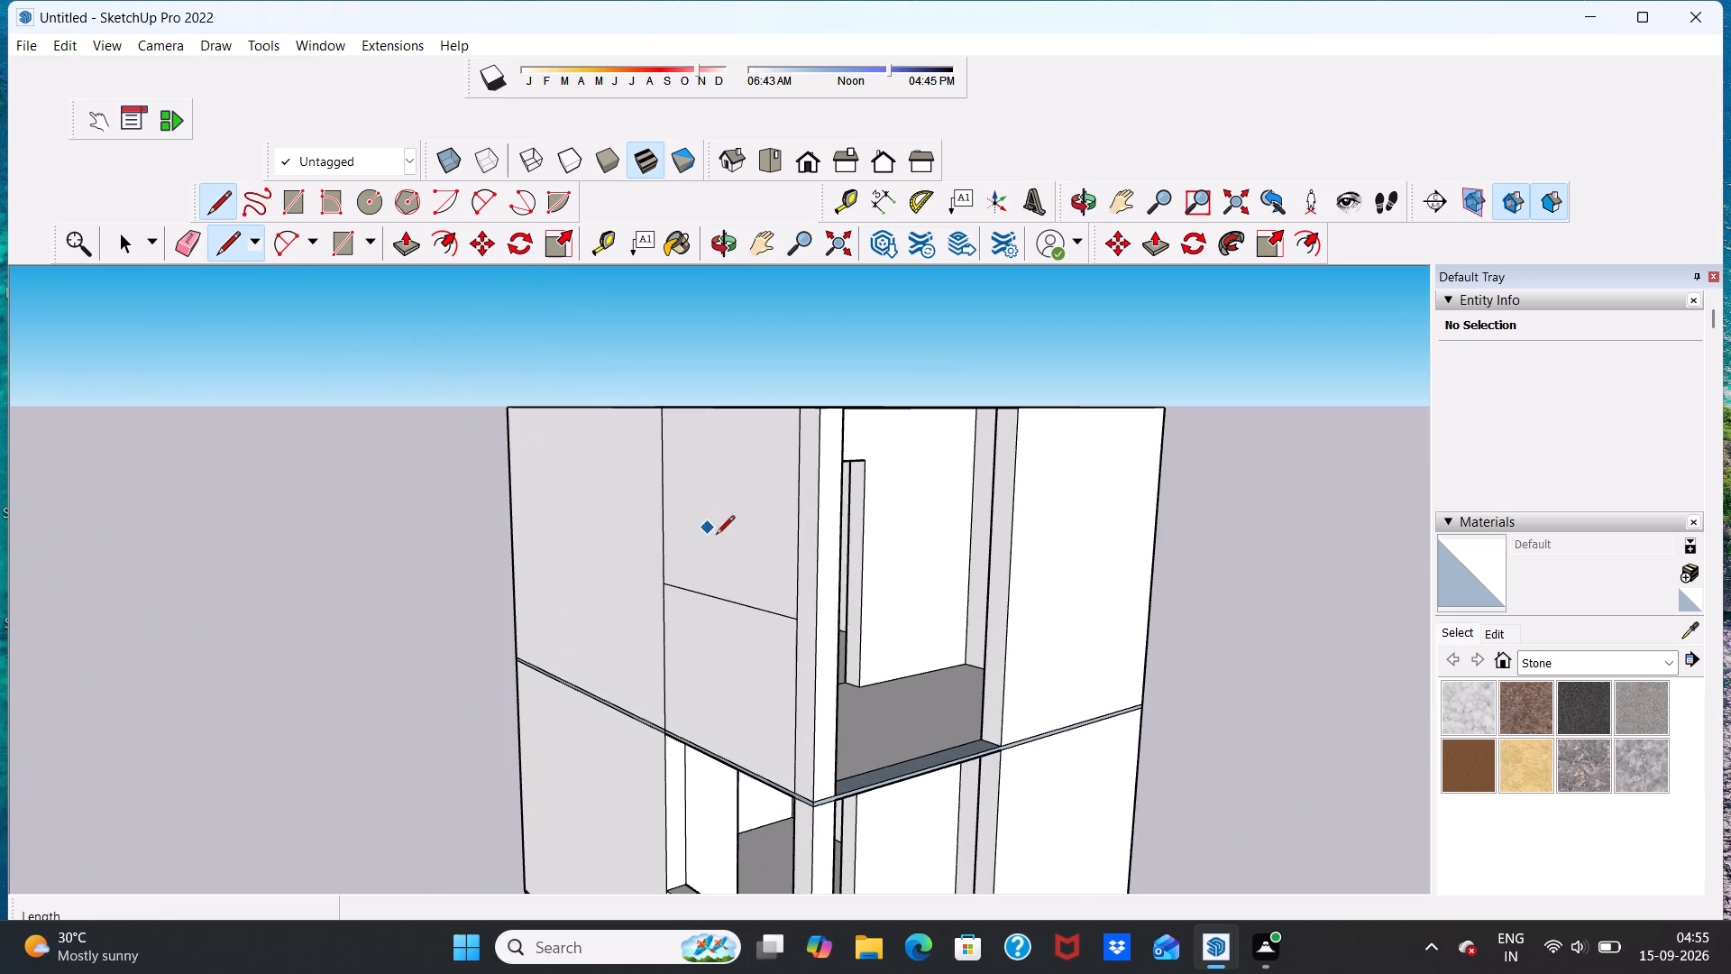
key(space)
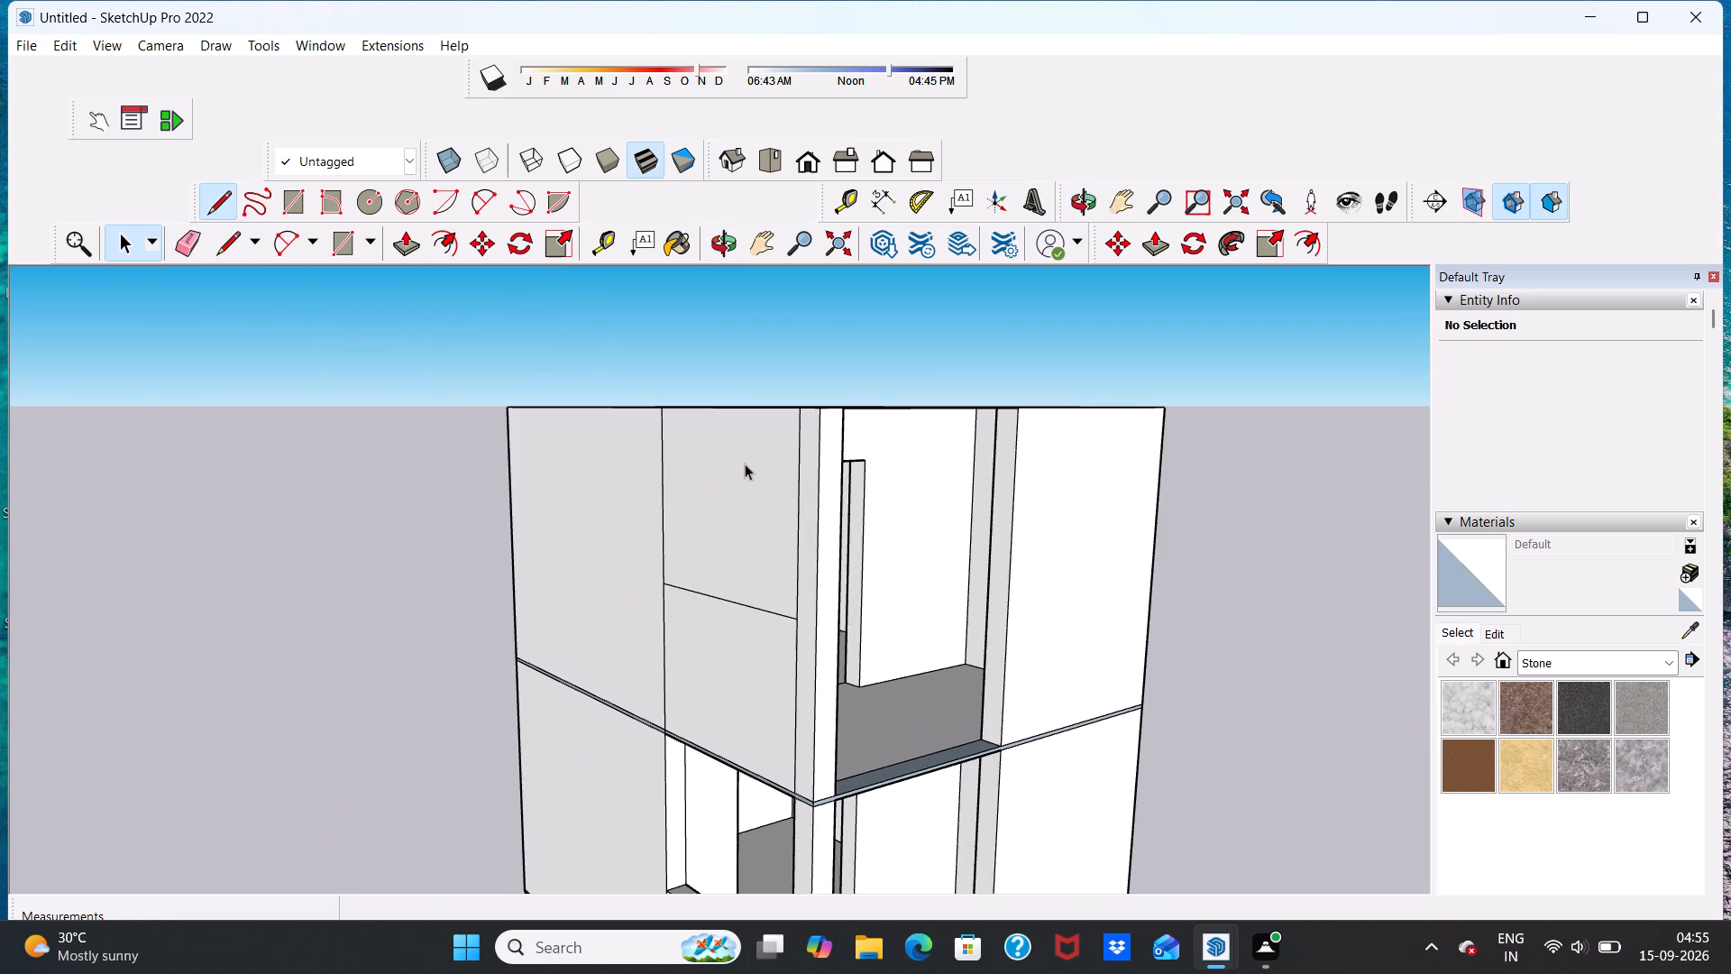
middle_drag(749, 472, 761, 646)
click(751, 608)
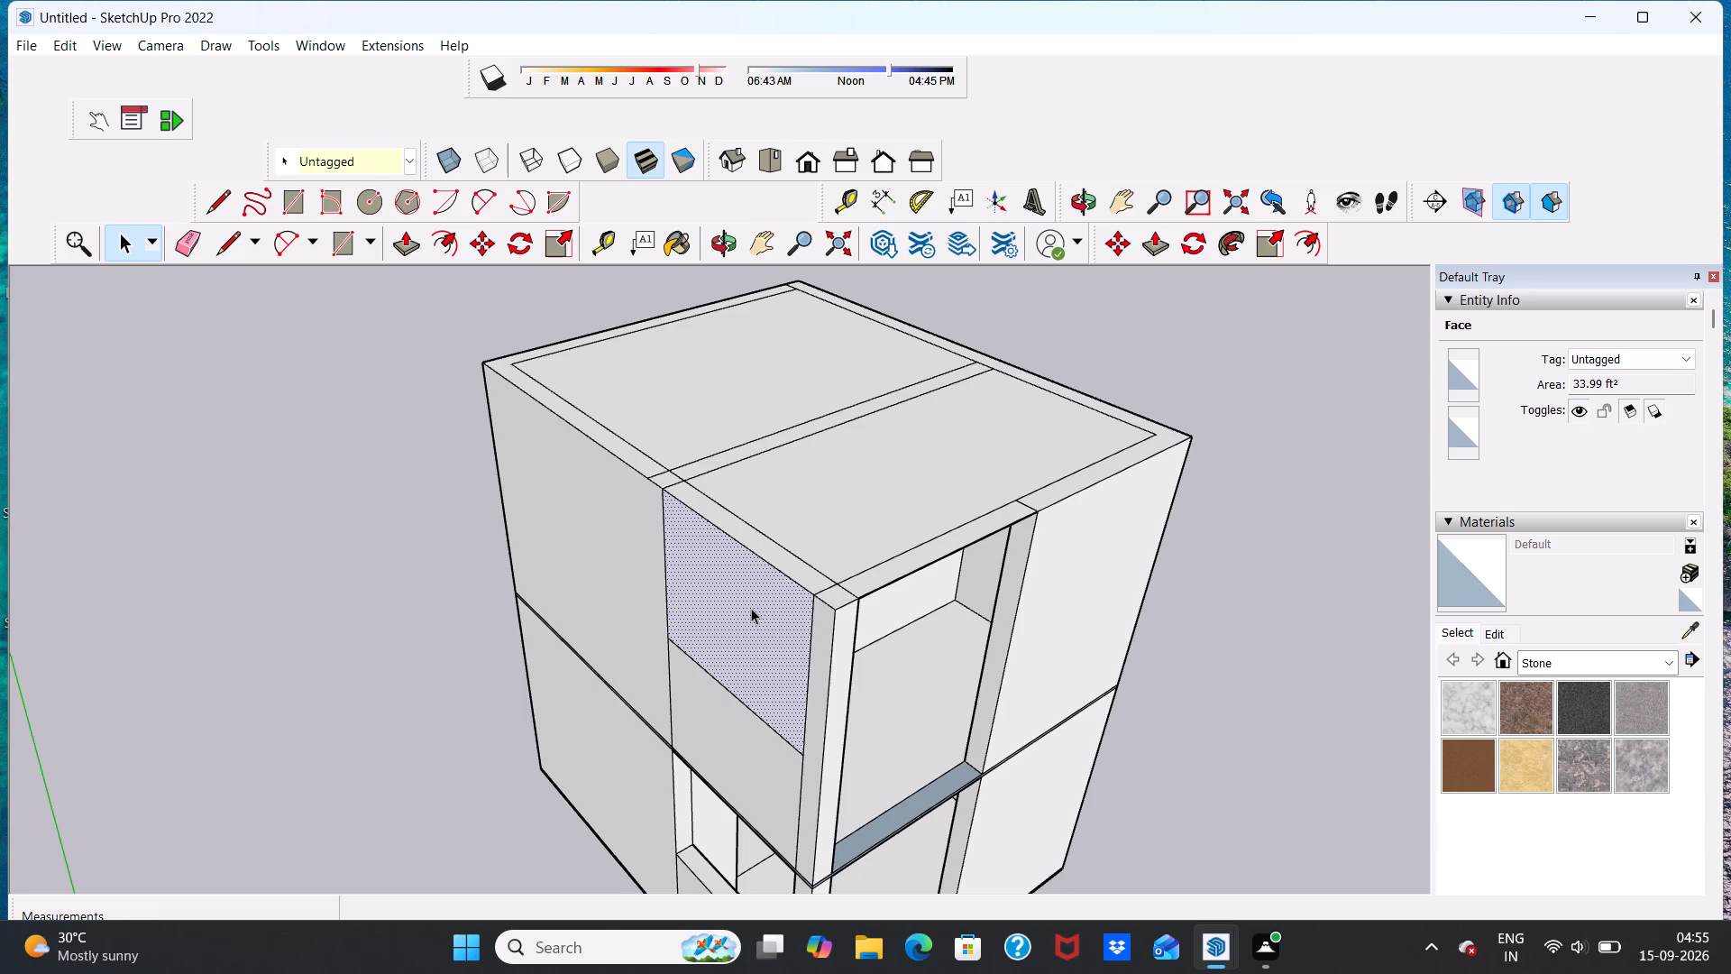
key(Delete)
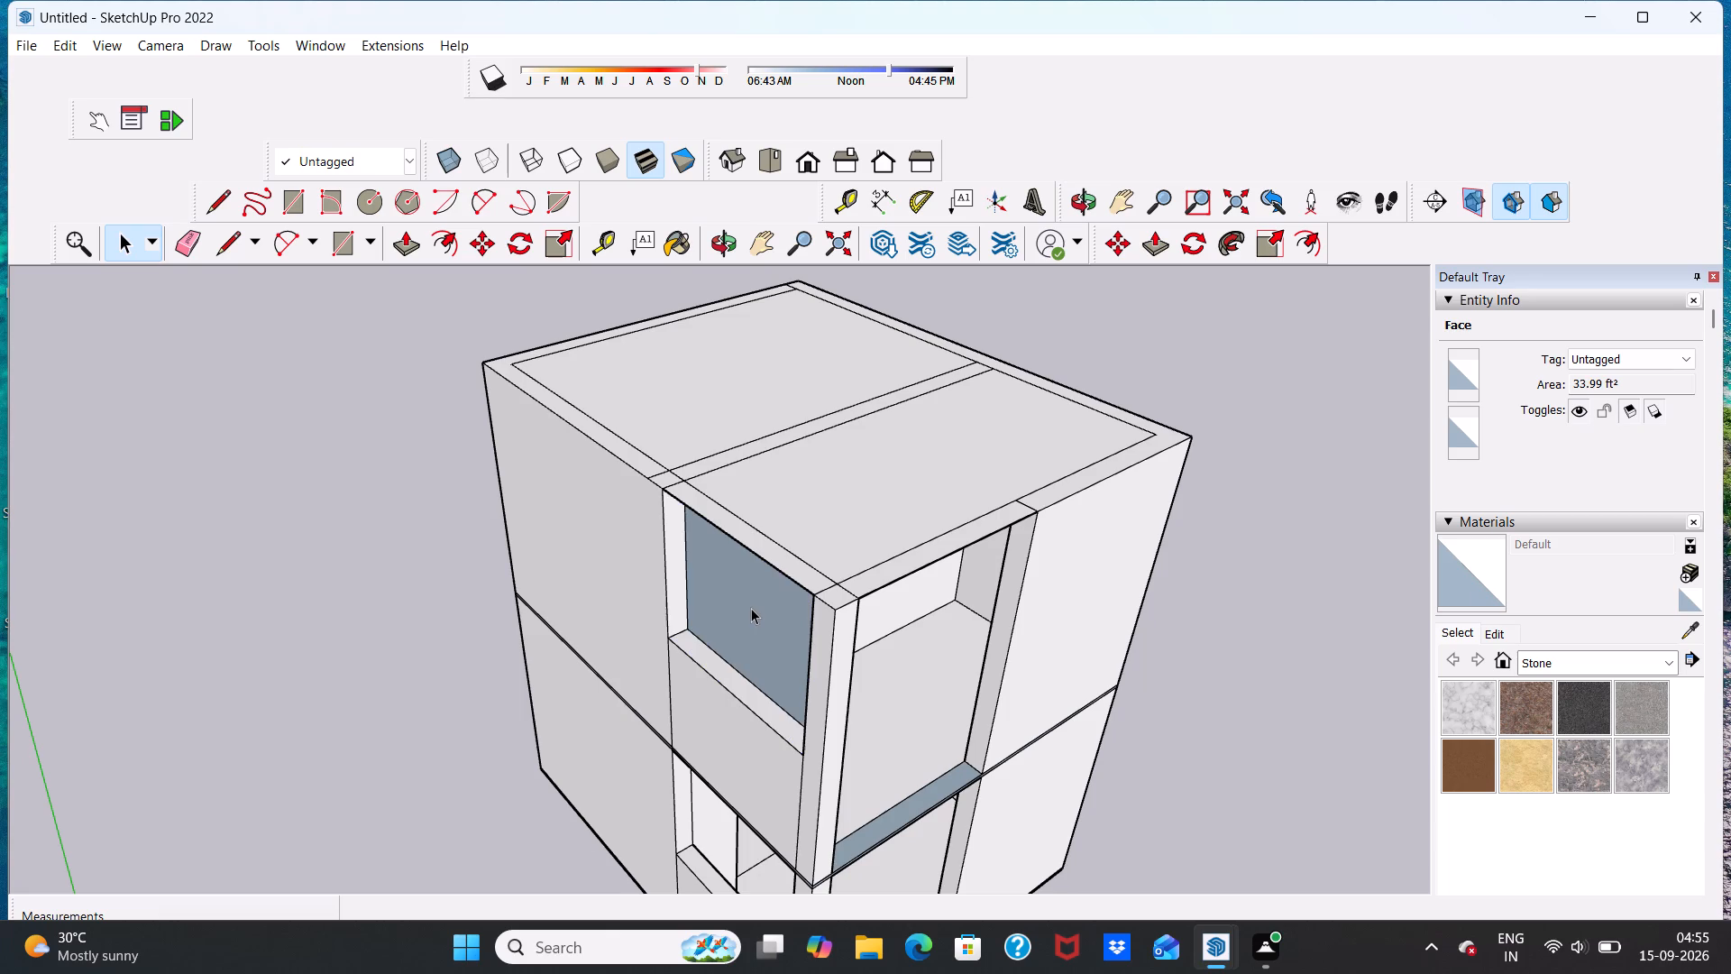
click(765, 603)
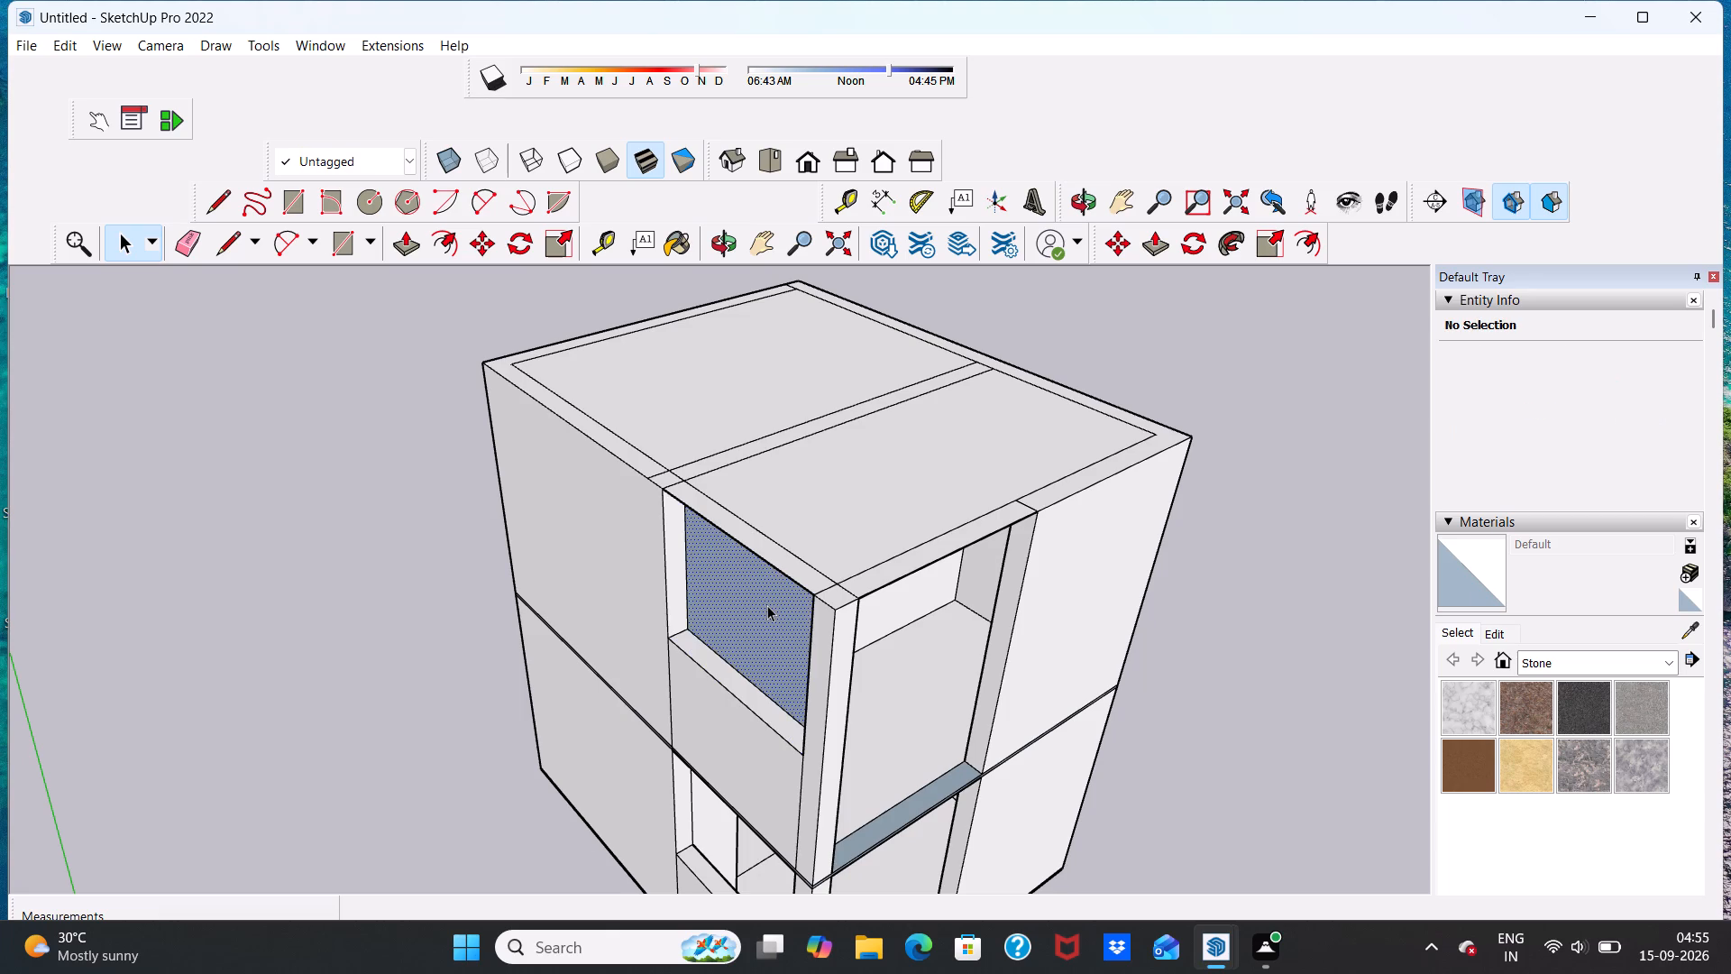
key(Delete)
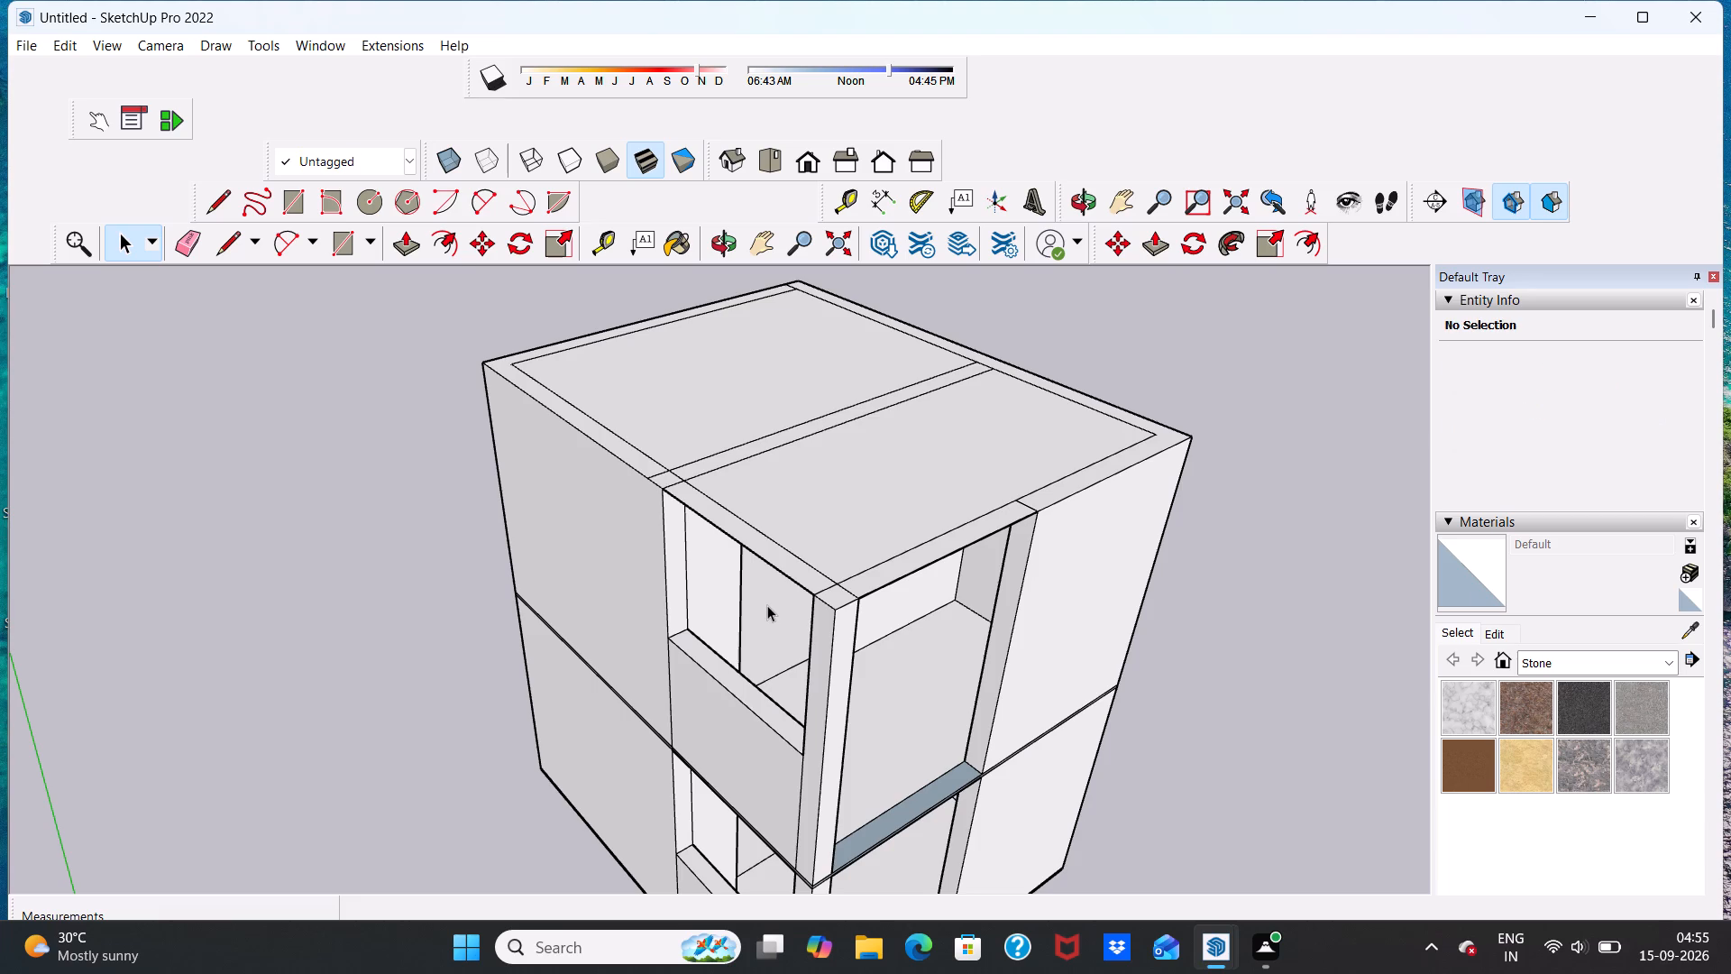
Inspect the upper floor's front opening, side window opening and interior from several angles.
scroll(767, 597, down, 4)
middle_drag(752, 679, 523, 618)
middle_drag(707, 598, 694, 600)
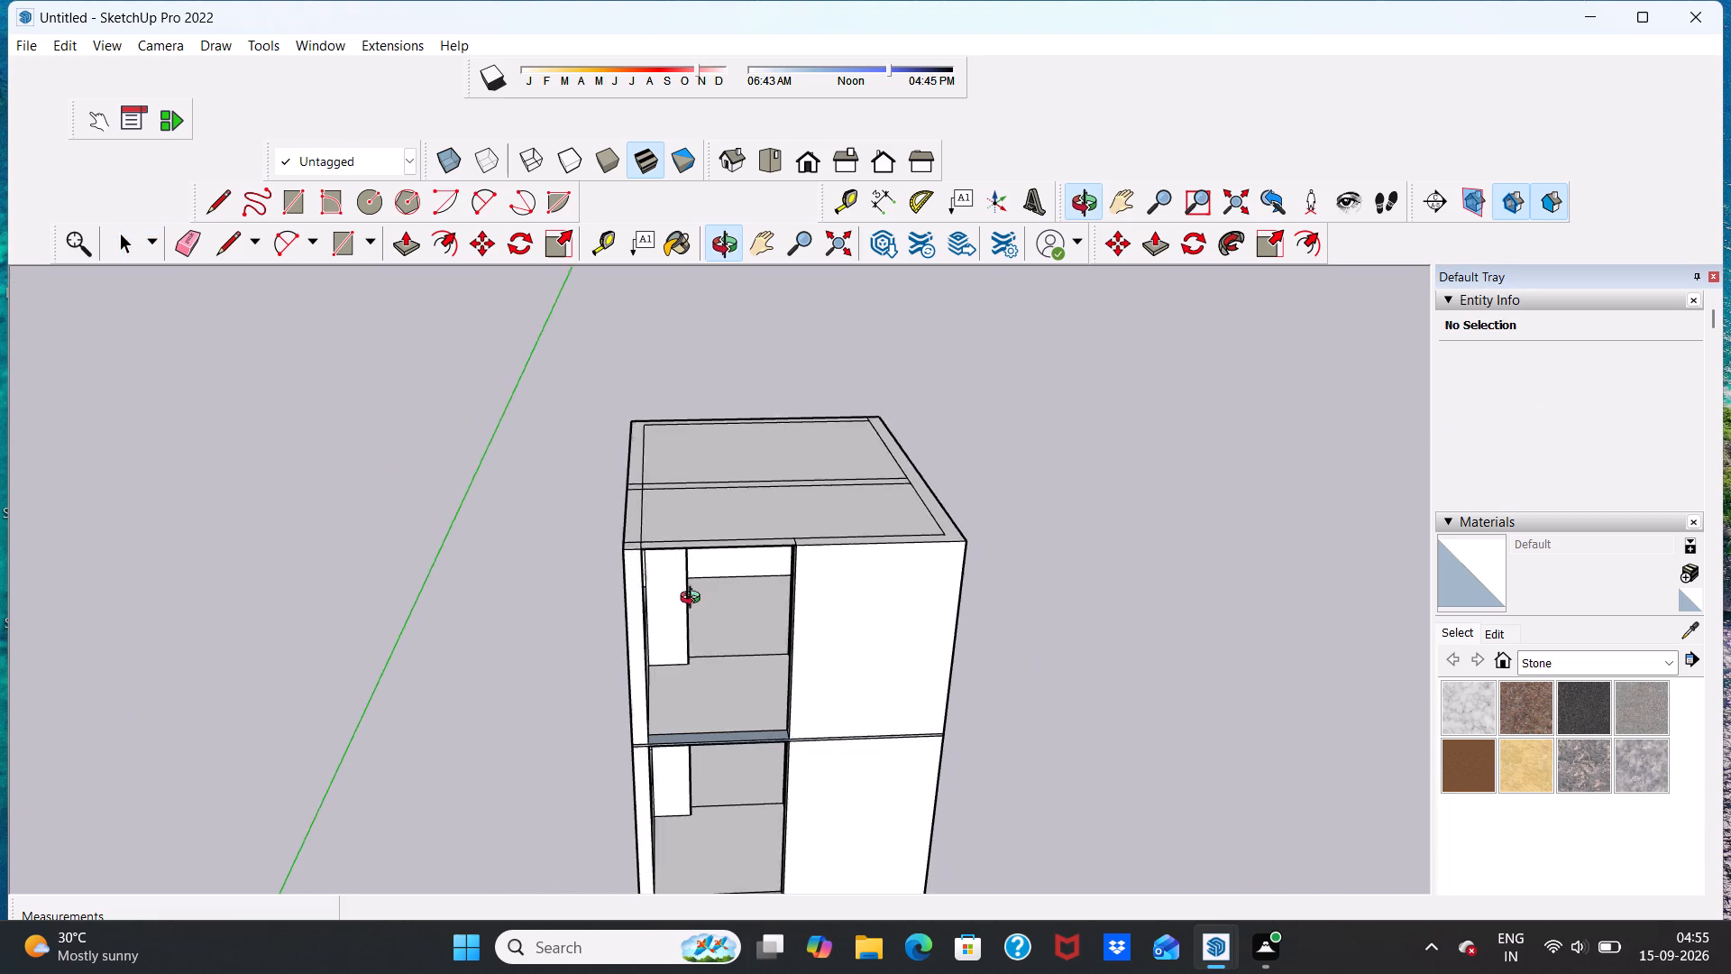
middle_drag(694, 600, 577, 602)
scroll(616, 579, up, 11)
middle_drag(632, 812, 485, 690)
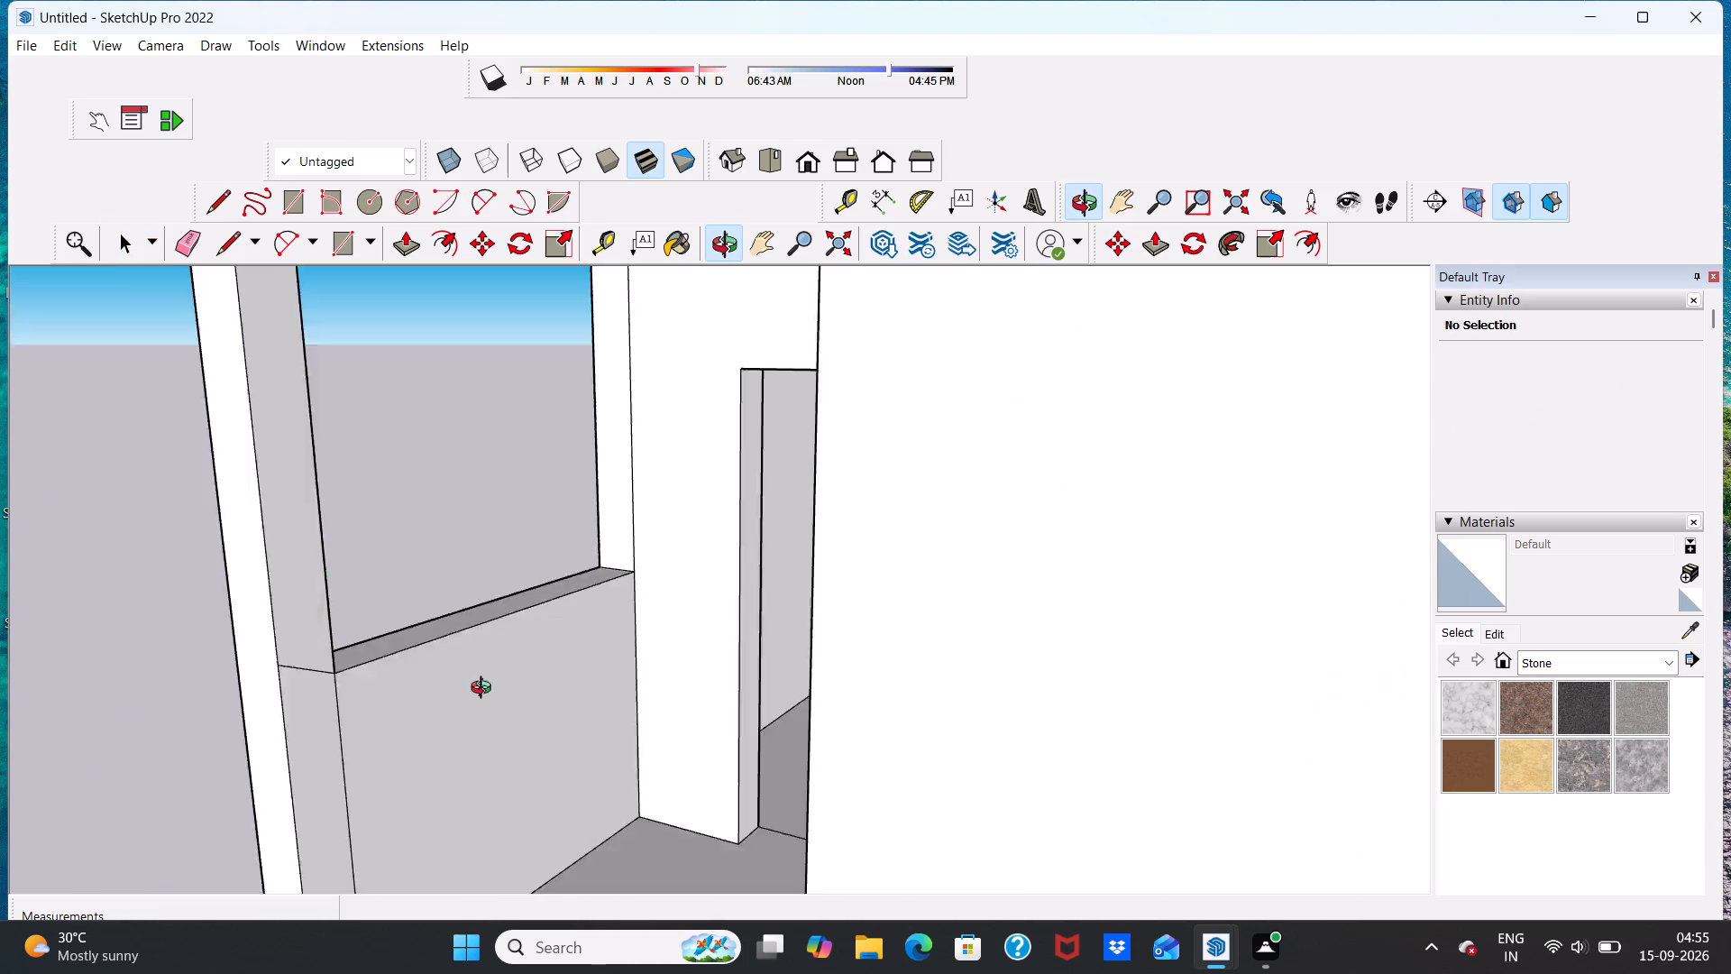
middle_drag(485, 690, 673, 674)
scroll(673, 674, down, 11)
scroll(725, 637, up, 5)
scroll(718, 610, down, 10)
scroll(734, 764, up, 6)
middle_drag(758, 557, 795, 767)
scroll(730, 693, down, 9)
scroll(740, 580, up, 6)
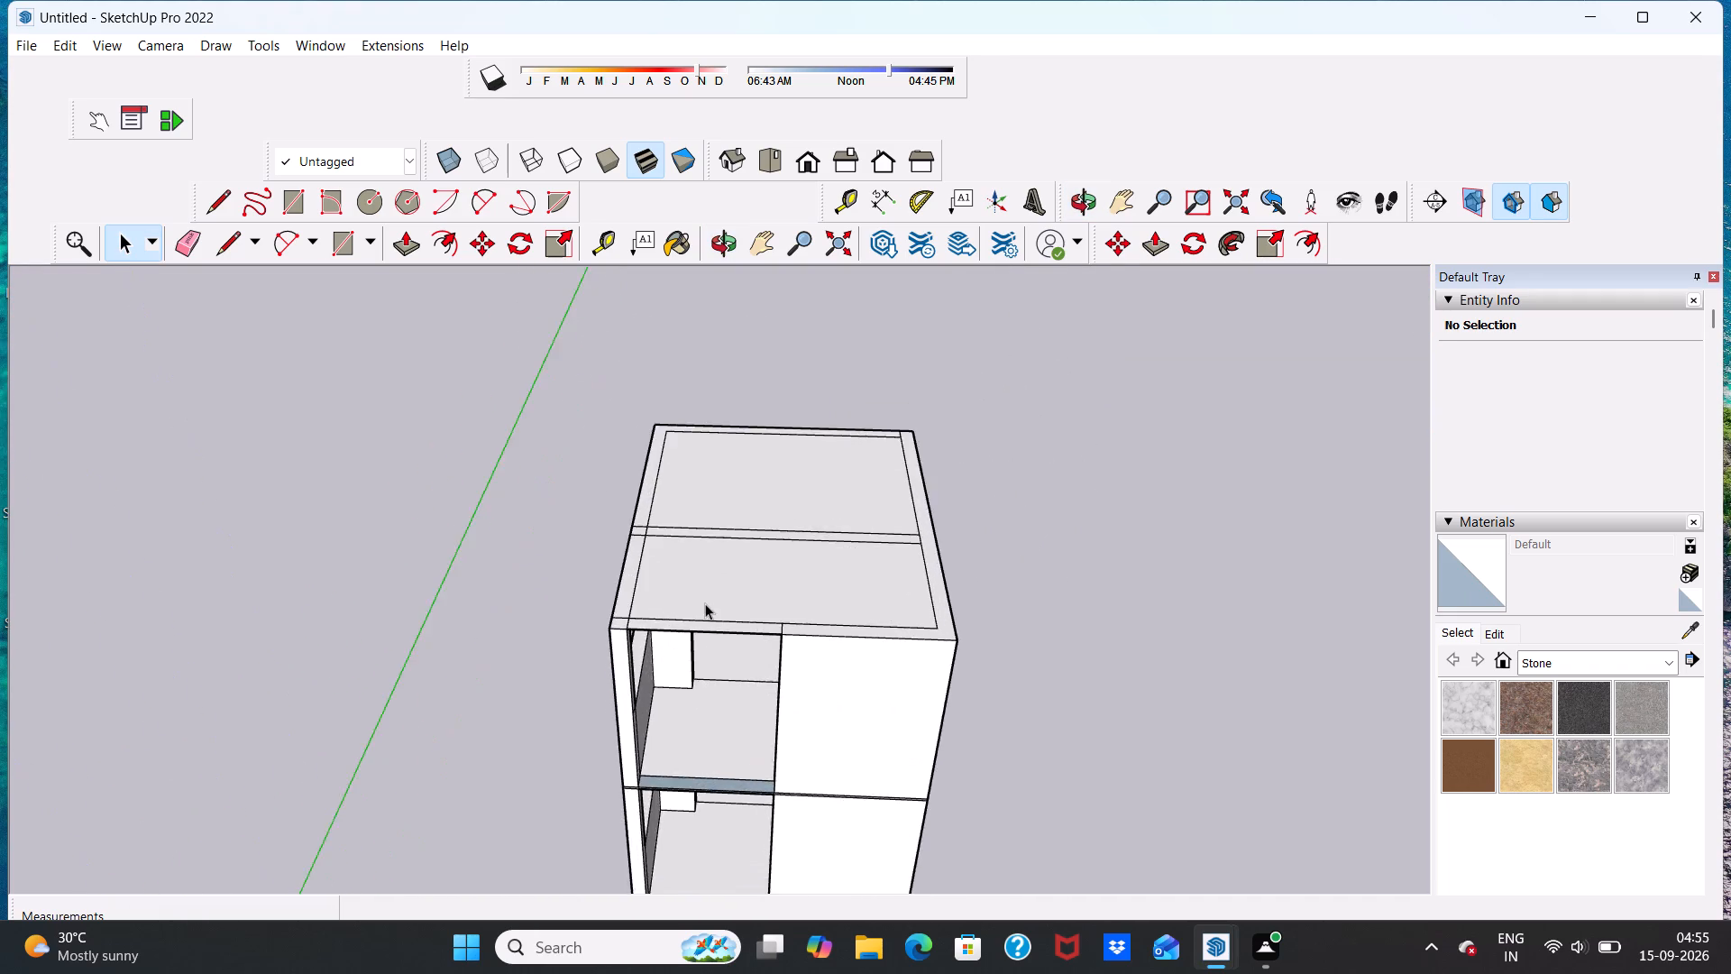
Erase the short line segments where the cross wall's outline meets the left side wall on the roof.
scroll(705, 603, up, 3)
scroll(682, 574, down, 3)
middle_drag(713, 547, 703, 736)
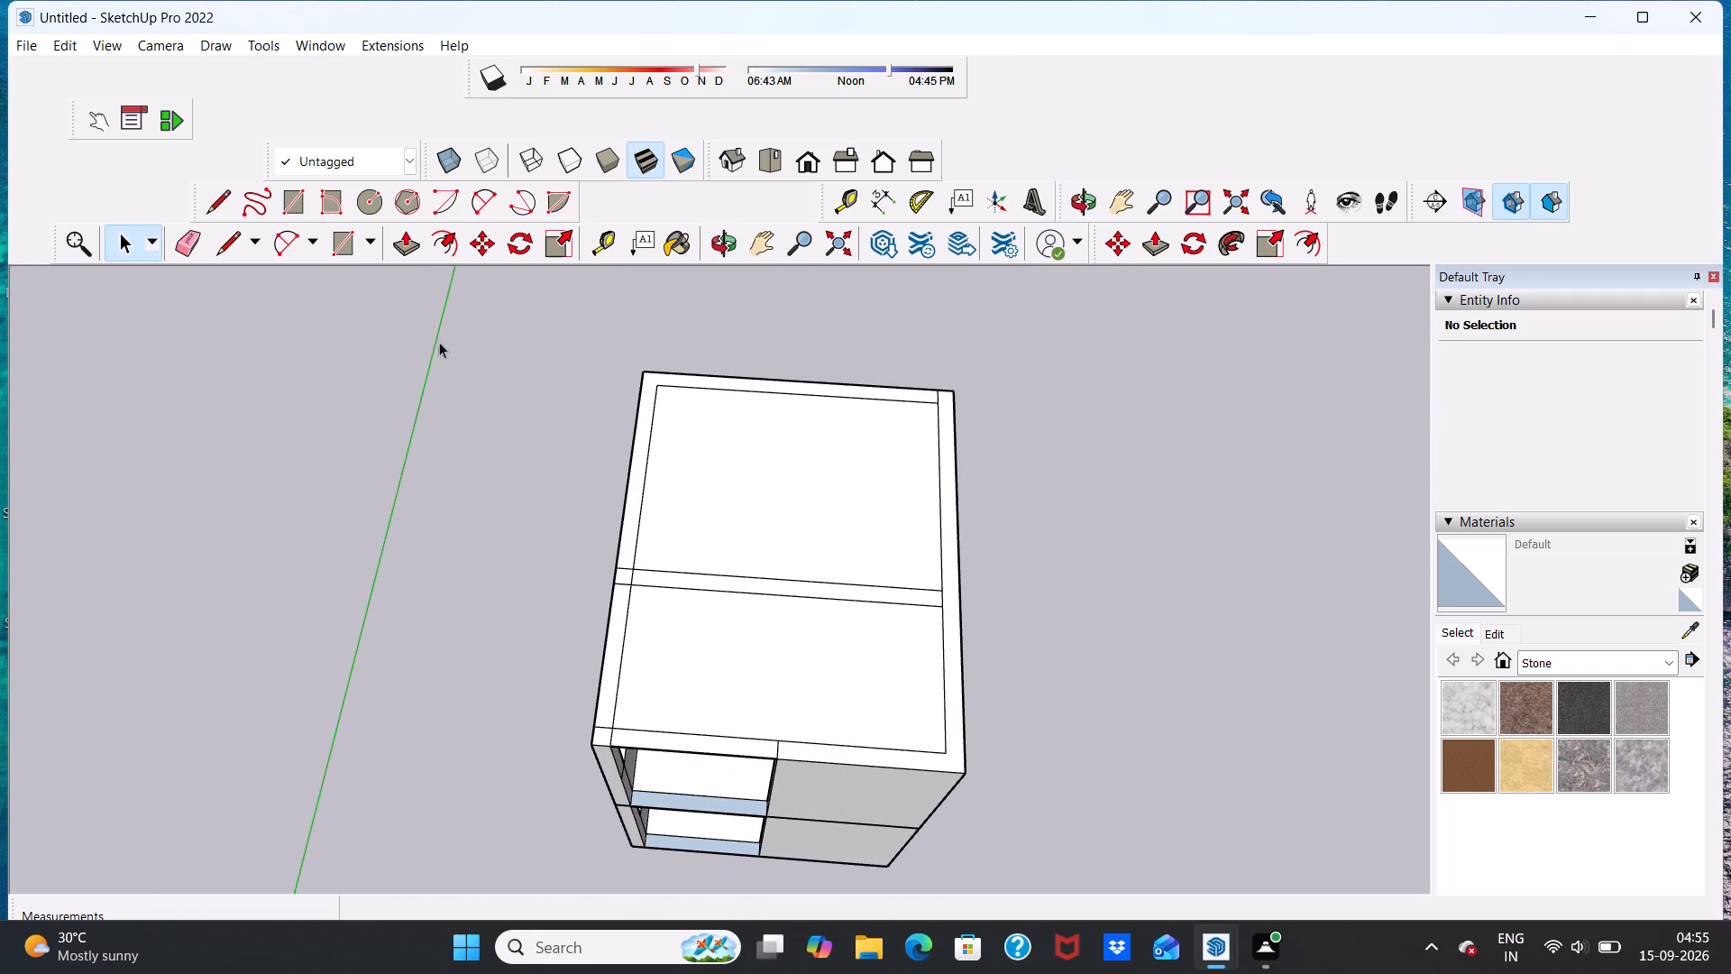
click(191, 245)
scroll(623, 530, up, 7)
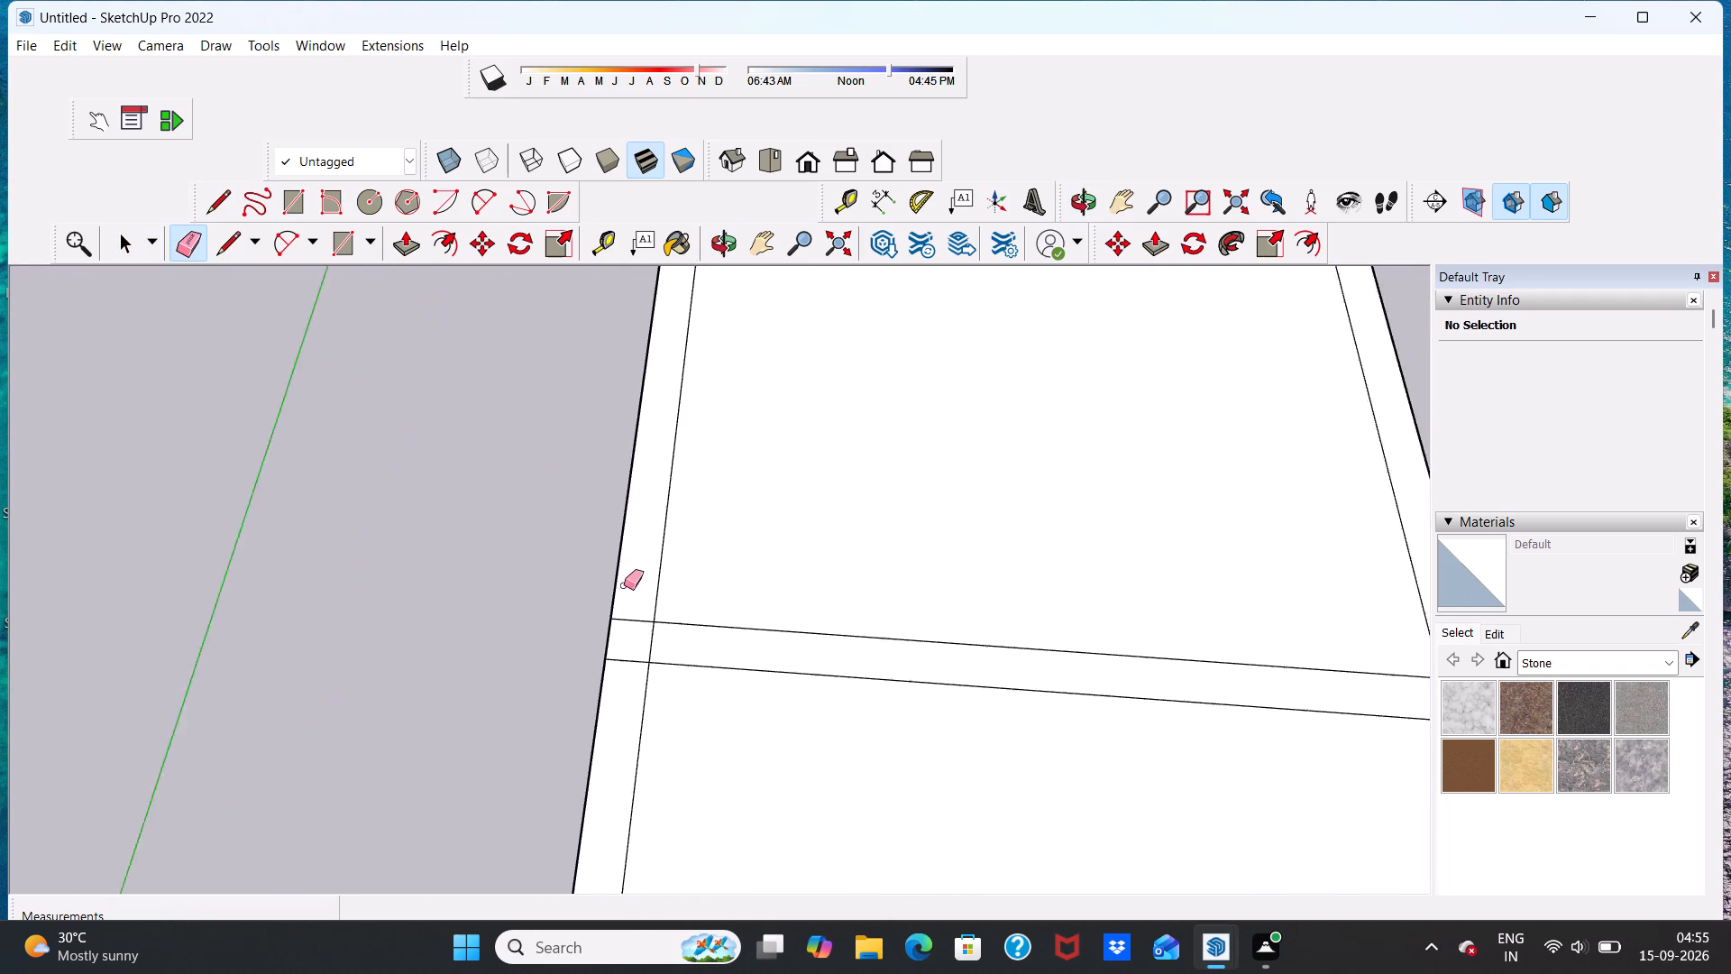
scroll(624, 585, up, 2)
click(639, 621)
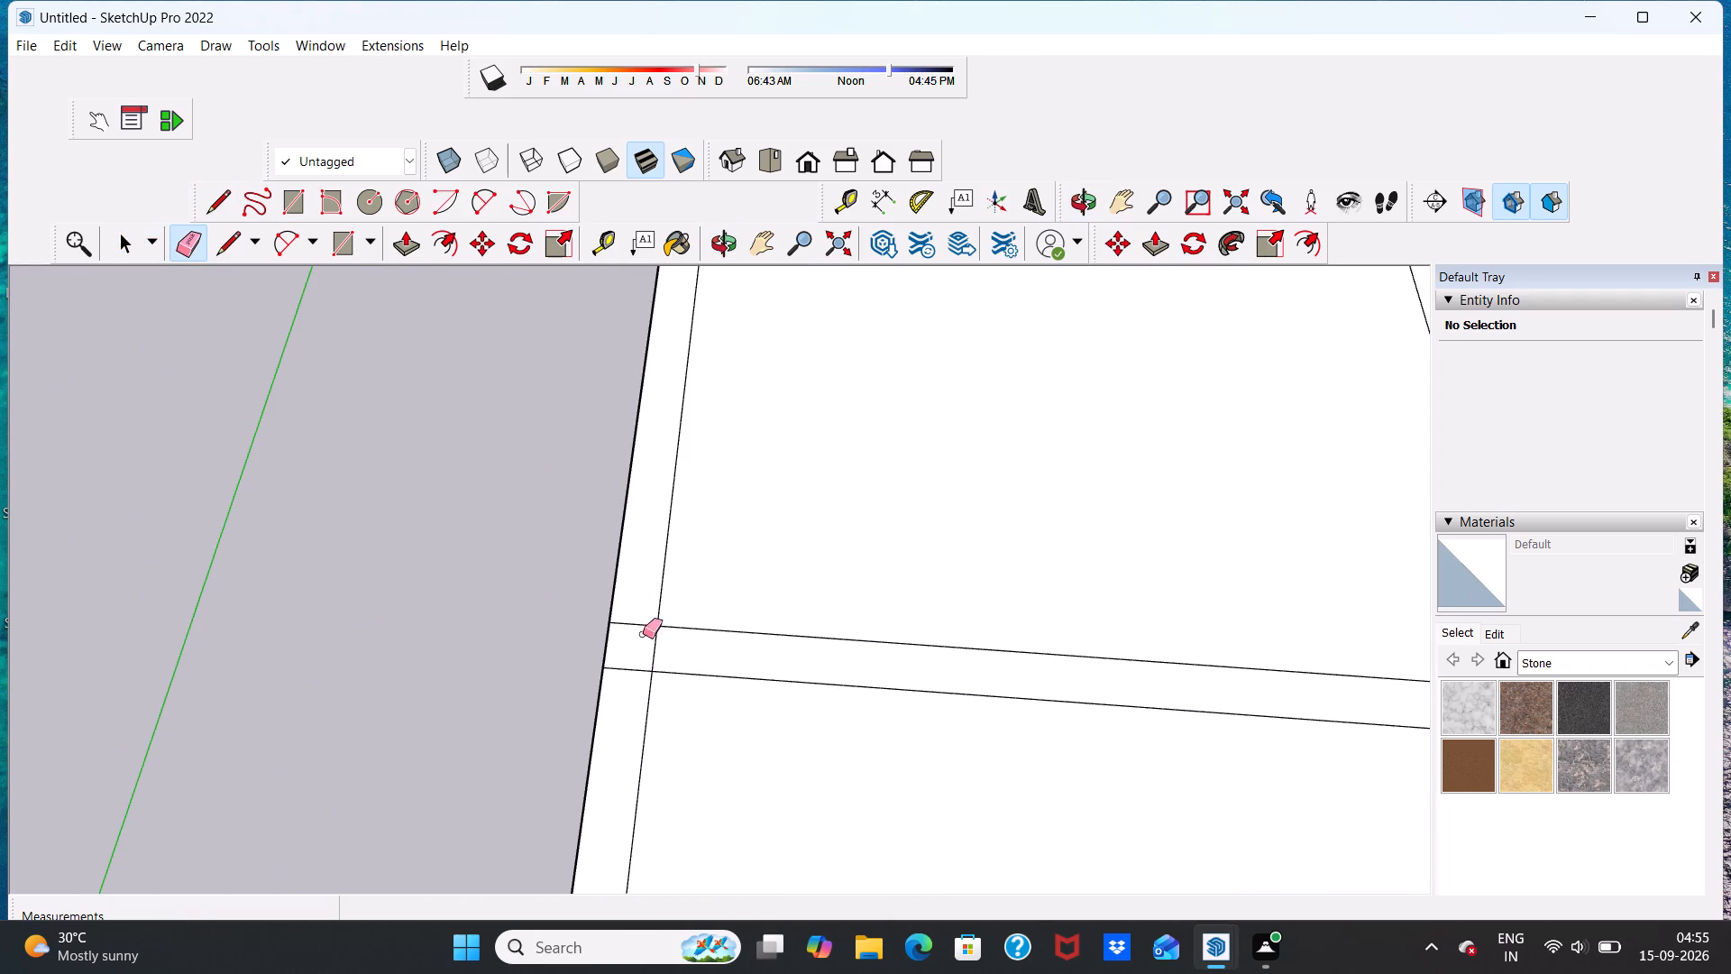
click(654, 645)
click(638, 624)
scroll(651, 580, down, 6)
scroll(629, 643, up, 7)
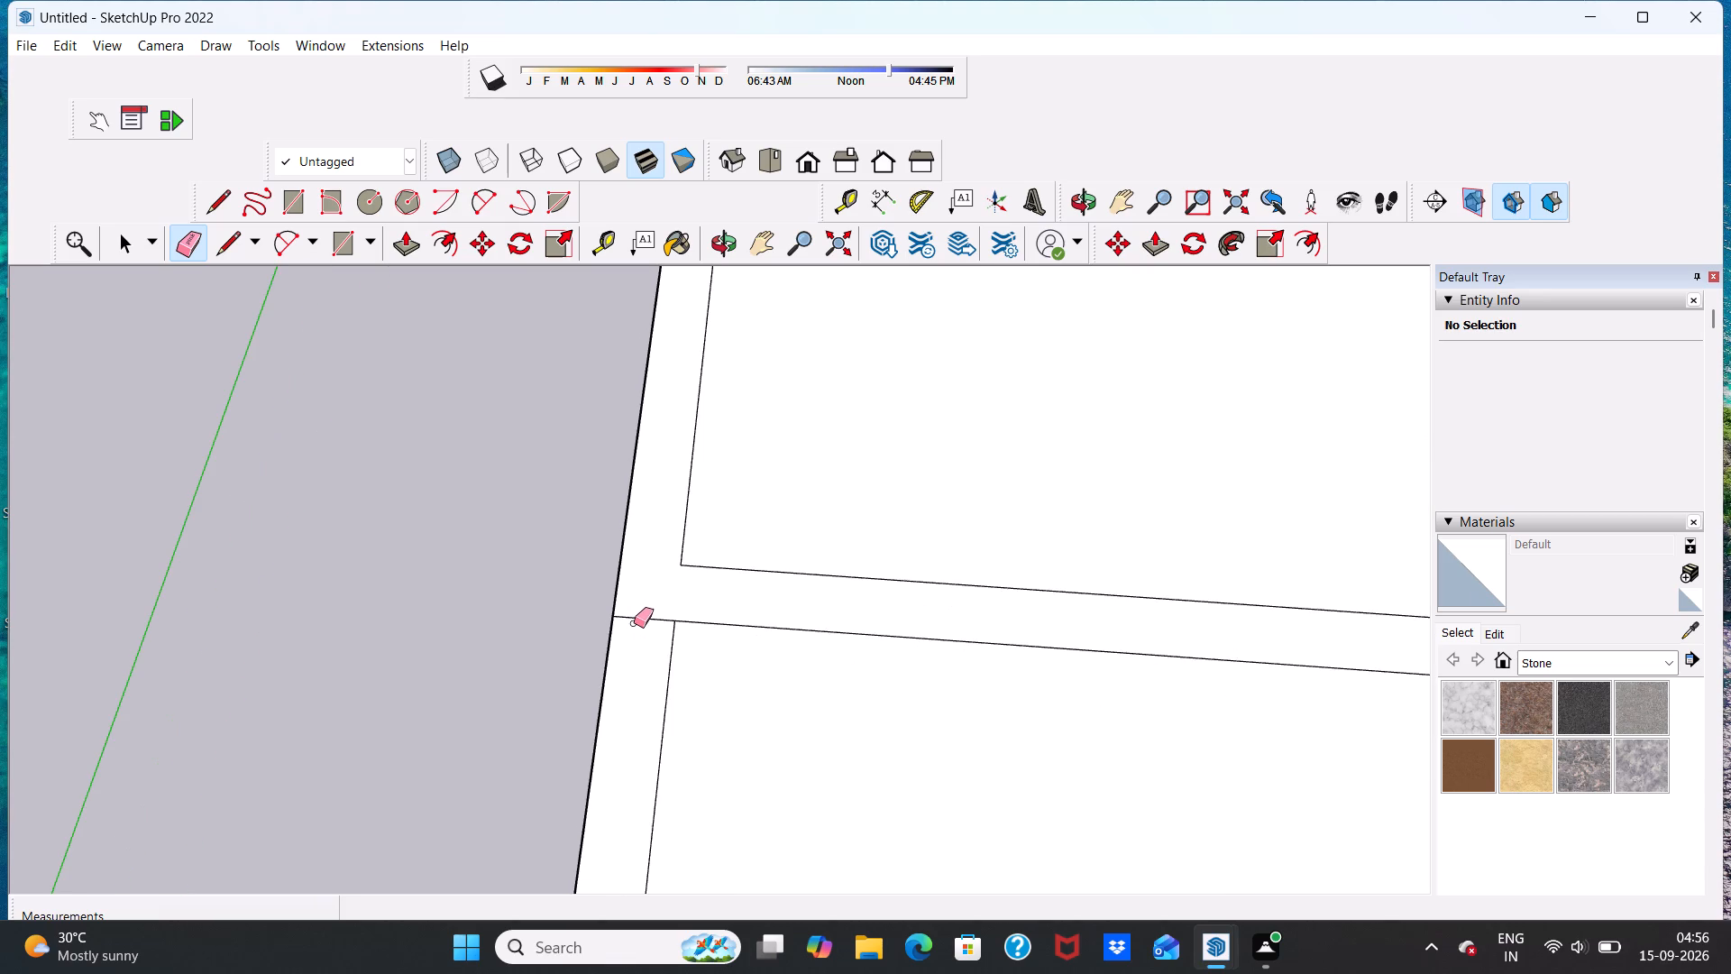
click(634, 620)
scroll(648, 581, down, 15)
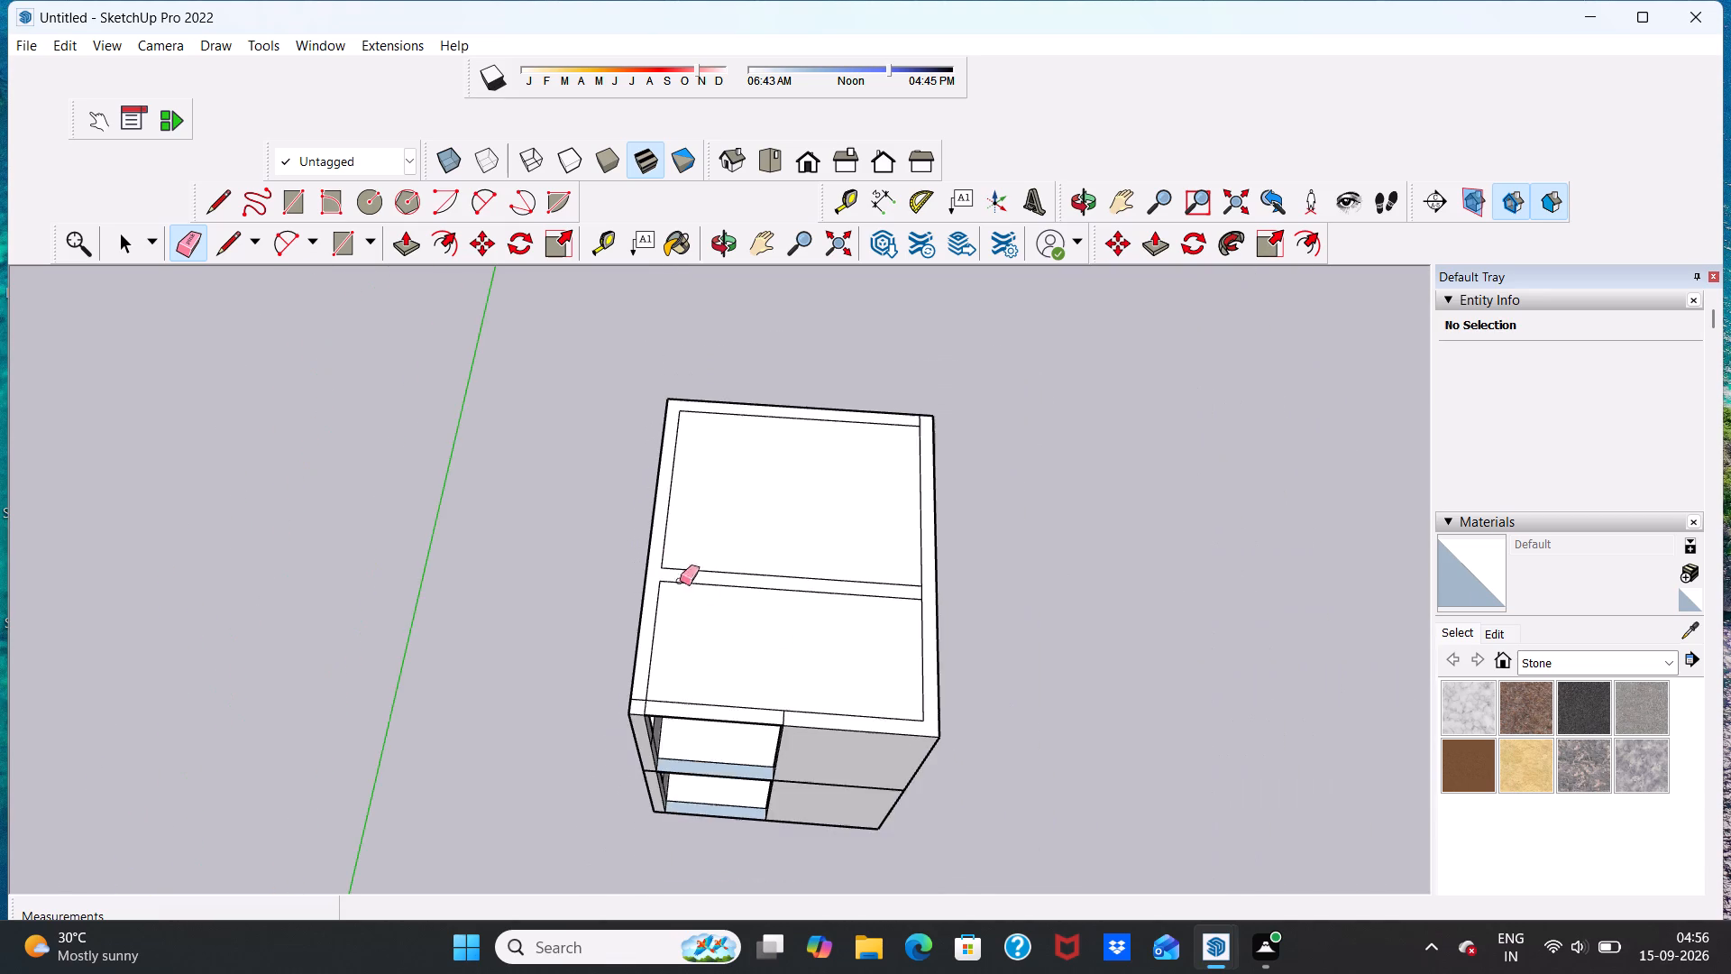
Erase the short line segment closing the cross wall's right end on the roof.
scroll(925, 635, up, 6)
scroll(928, 559, up, 9)
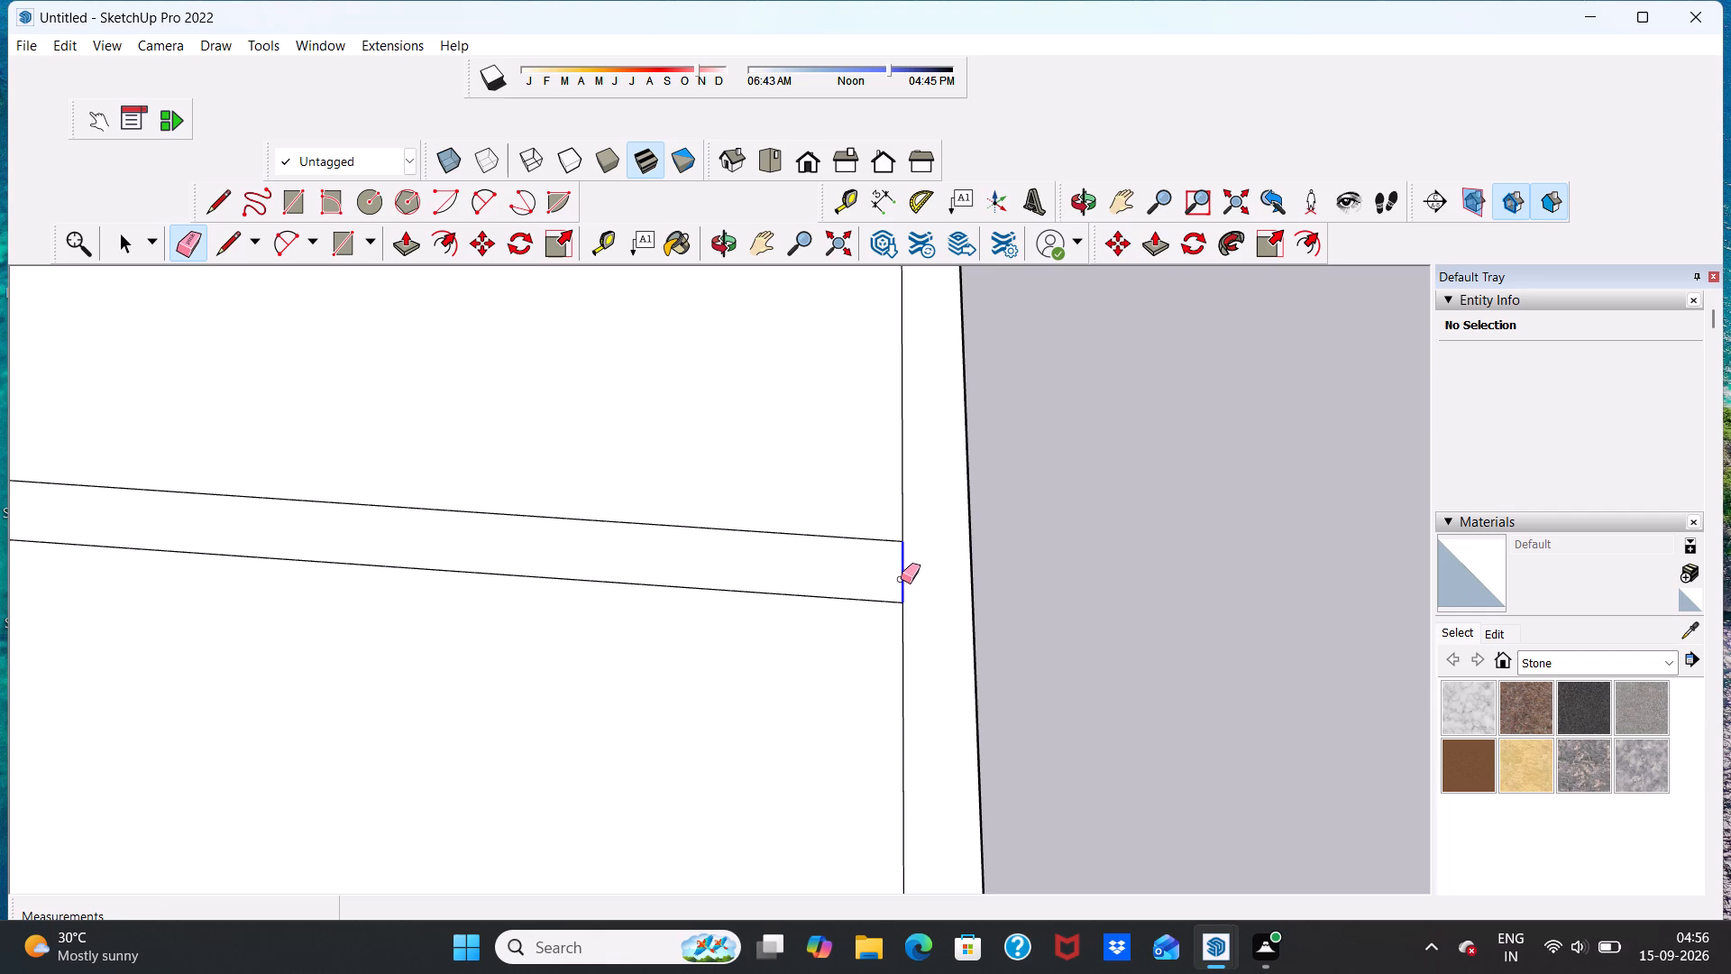
click(901, 579)
scroll(924, 556, down, 17)
Draw a 9" line across the top of the upper side window's rear jamb, from the outer to the inner wall corner.
middle_drag(856, 821, 840, 657)
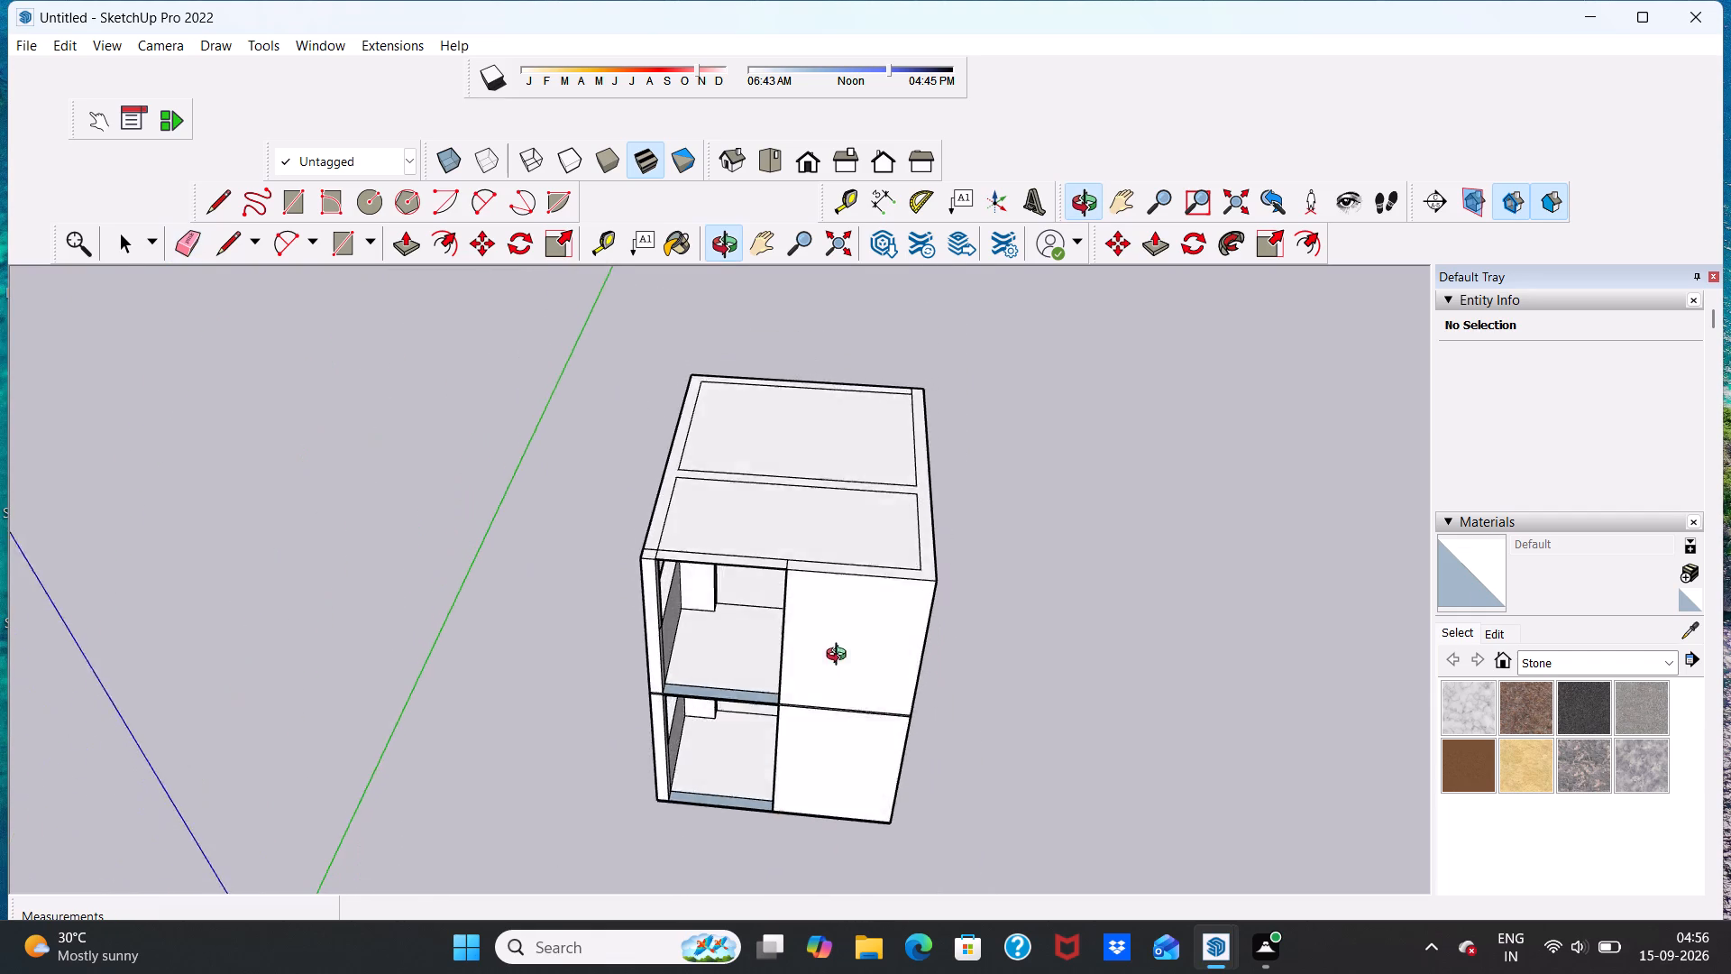
middle_drag(840, 657, 1218, 597)
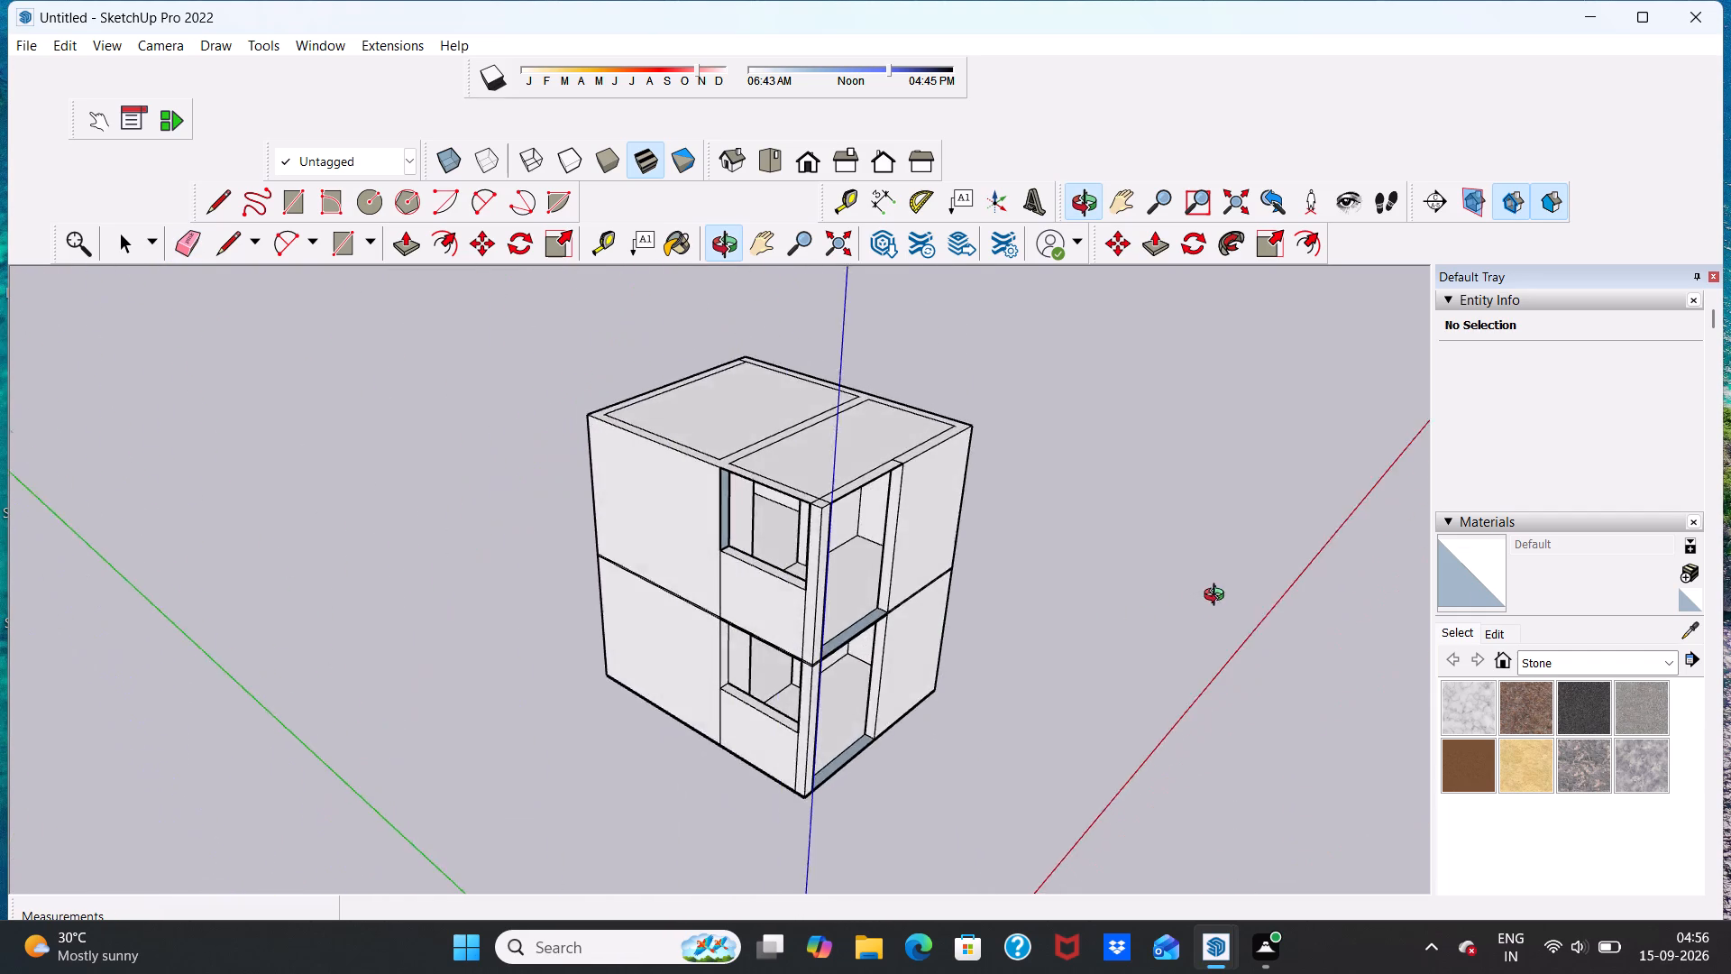
middle_drag(1218, 597, 1018, 589)
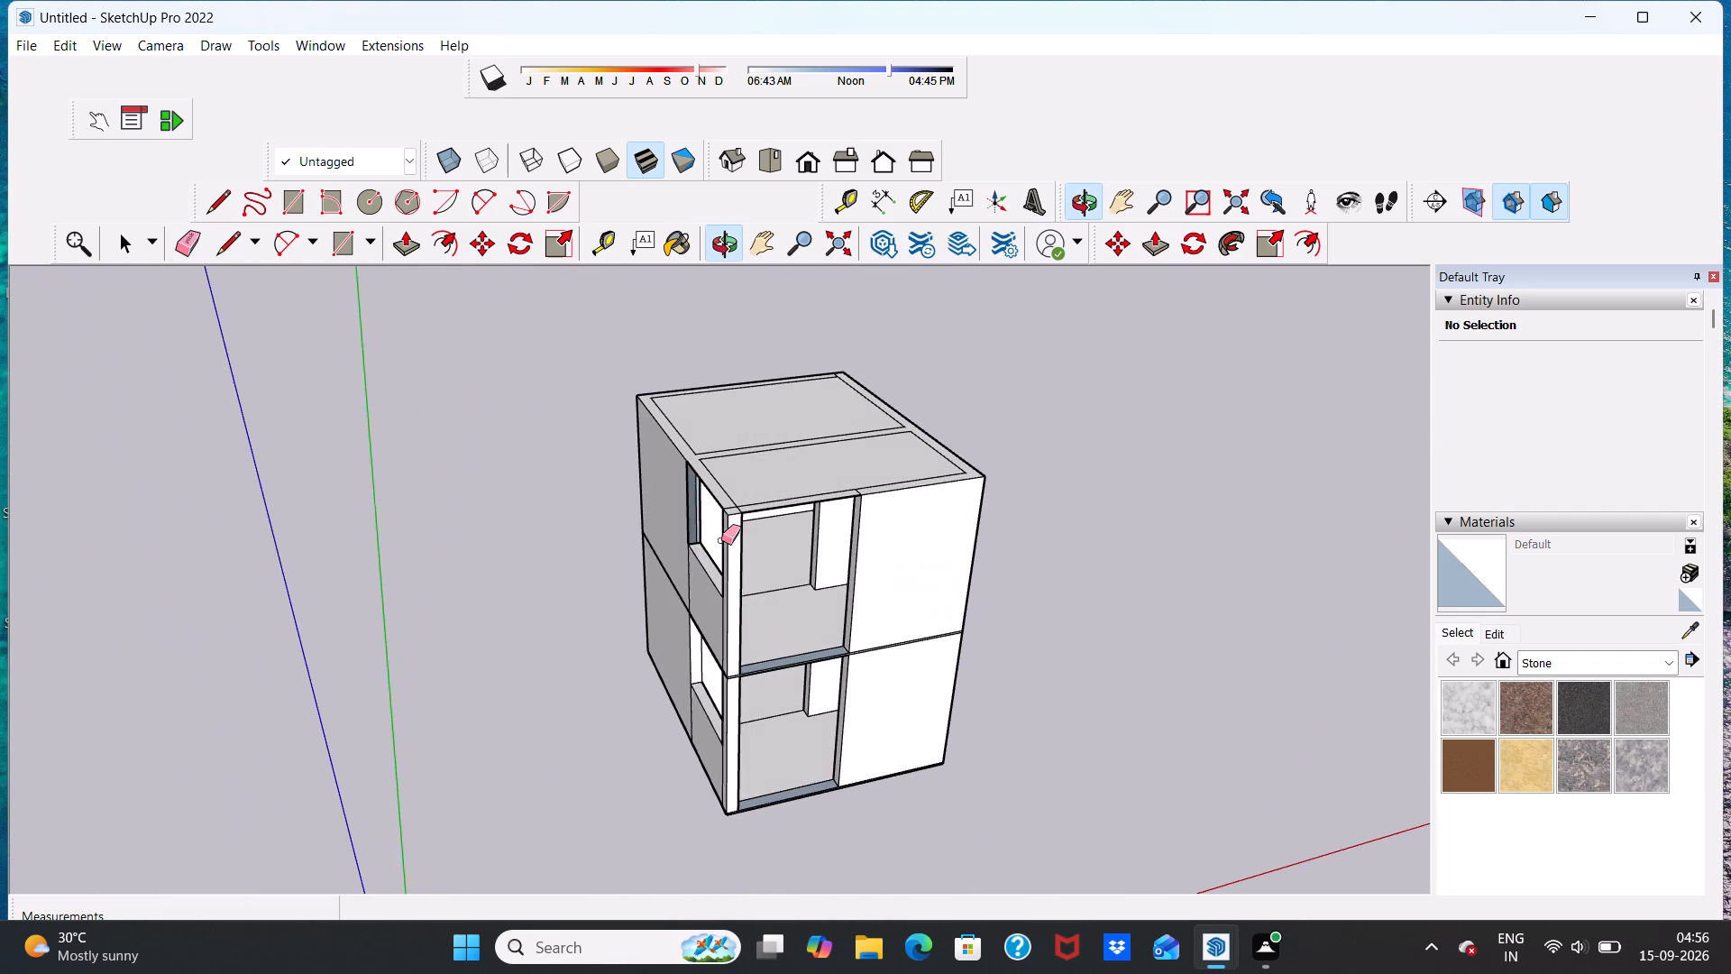
scroll(721, 537, up, 15)
scroll(687, 548, down, 9)
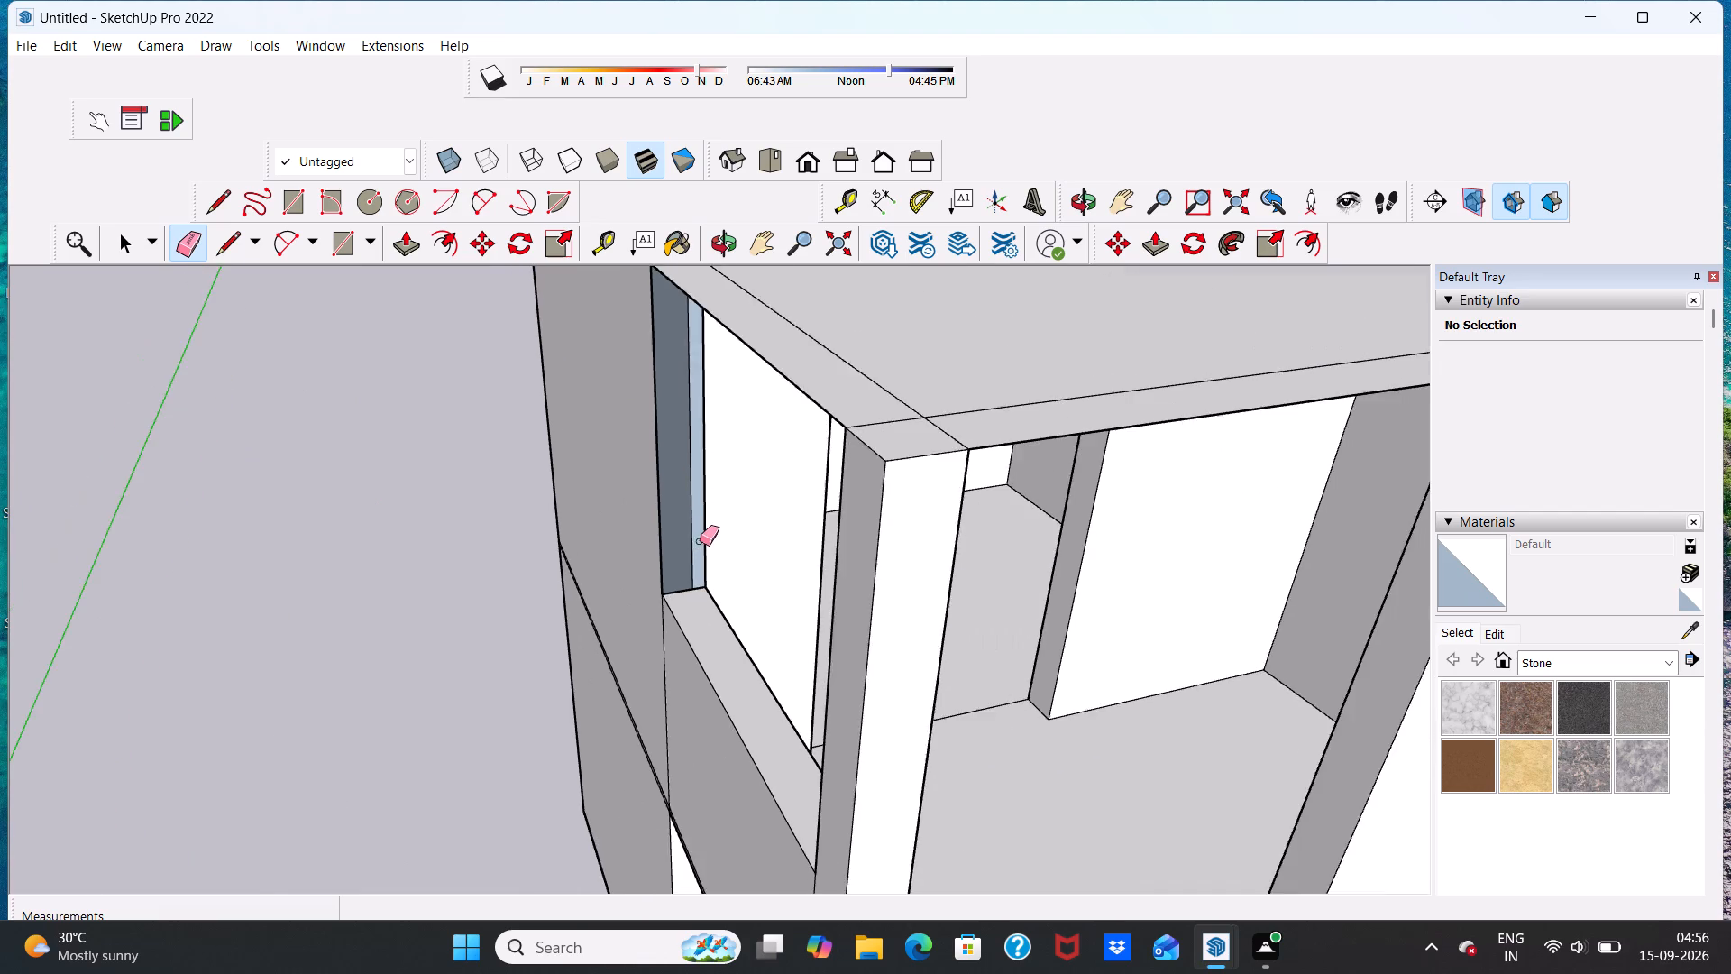
scroll(700, 541, down, 3)
scroll(684, 550, up, 6)
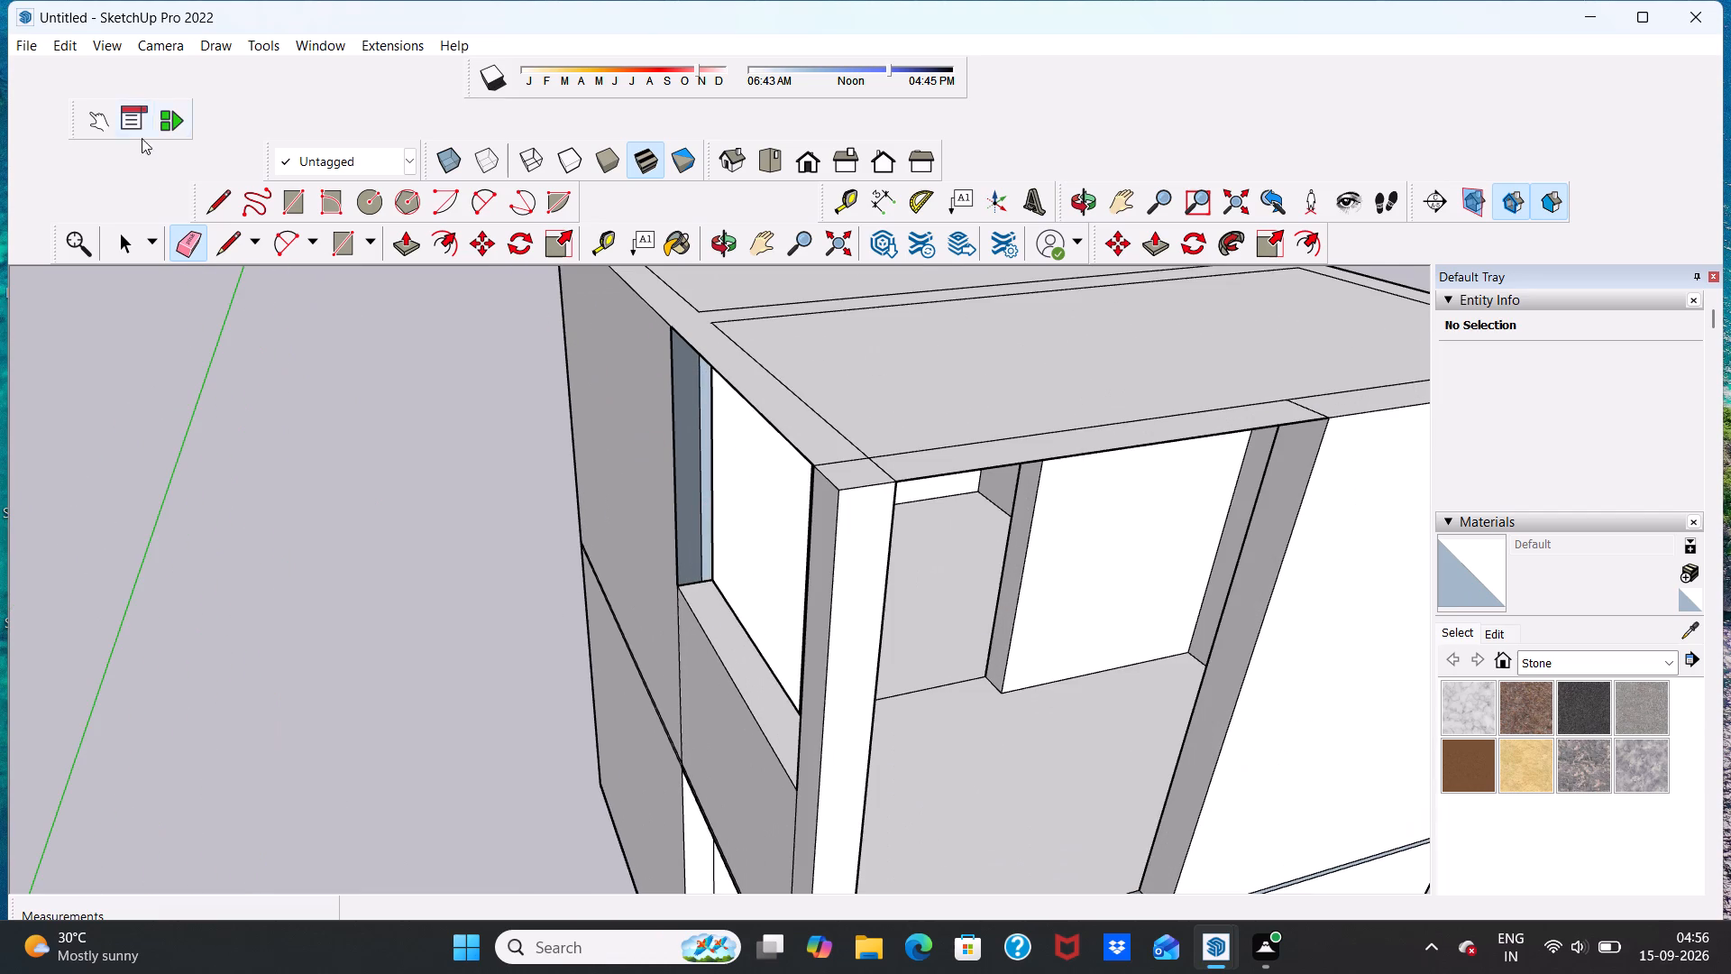
click(224, 245)
scroll(692, 572, up, 10)
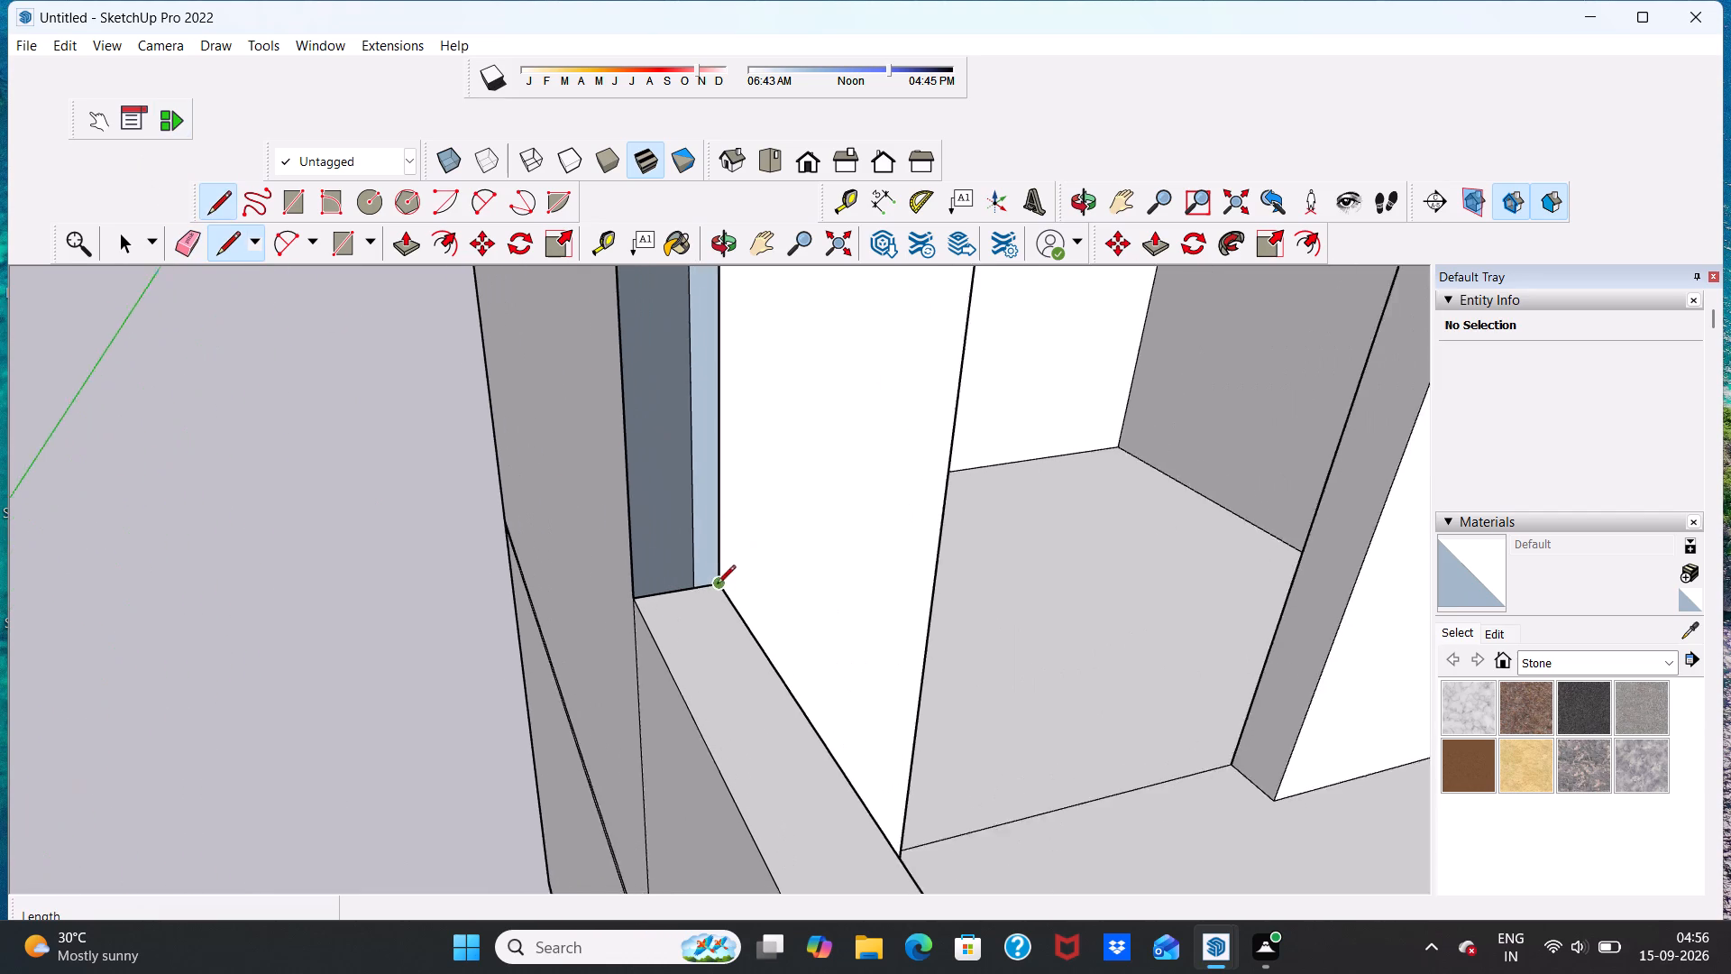
scroll(700, 579, down, 11)
middle_drag(719, 530, 711, 391)
scroll(687, 381, up, 1)
scroll(682, 392, down, 5)
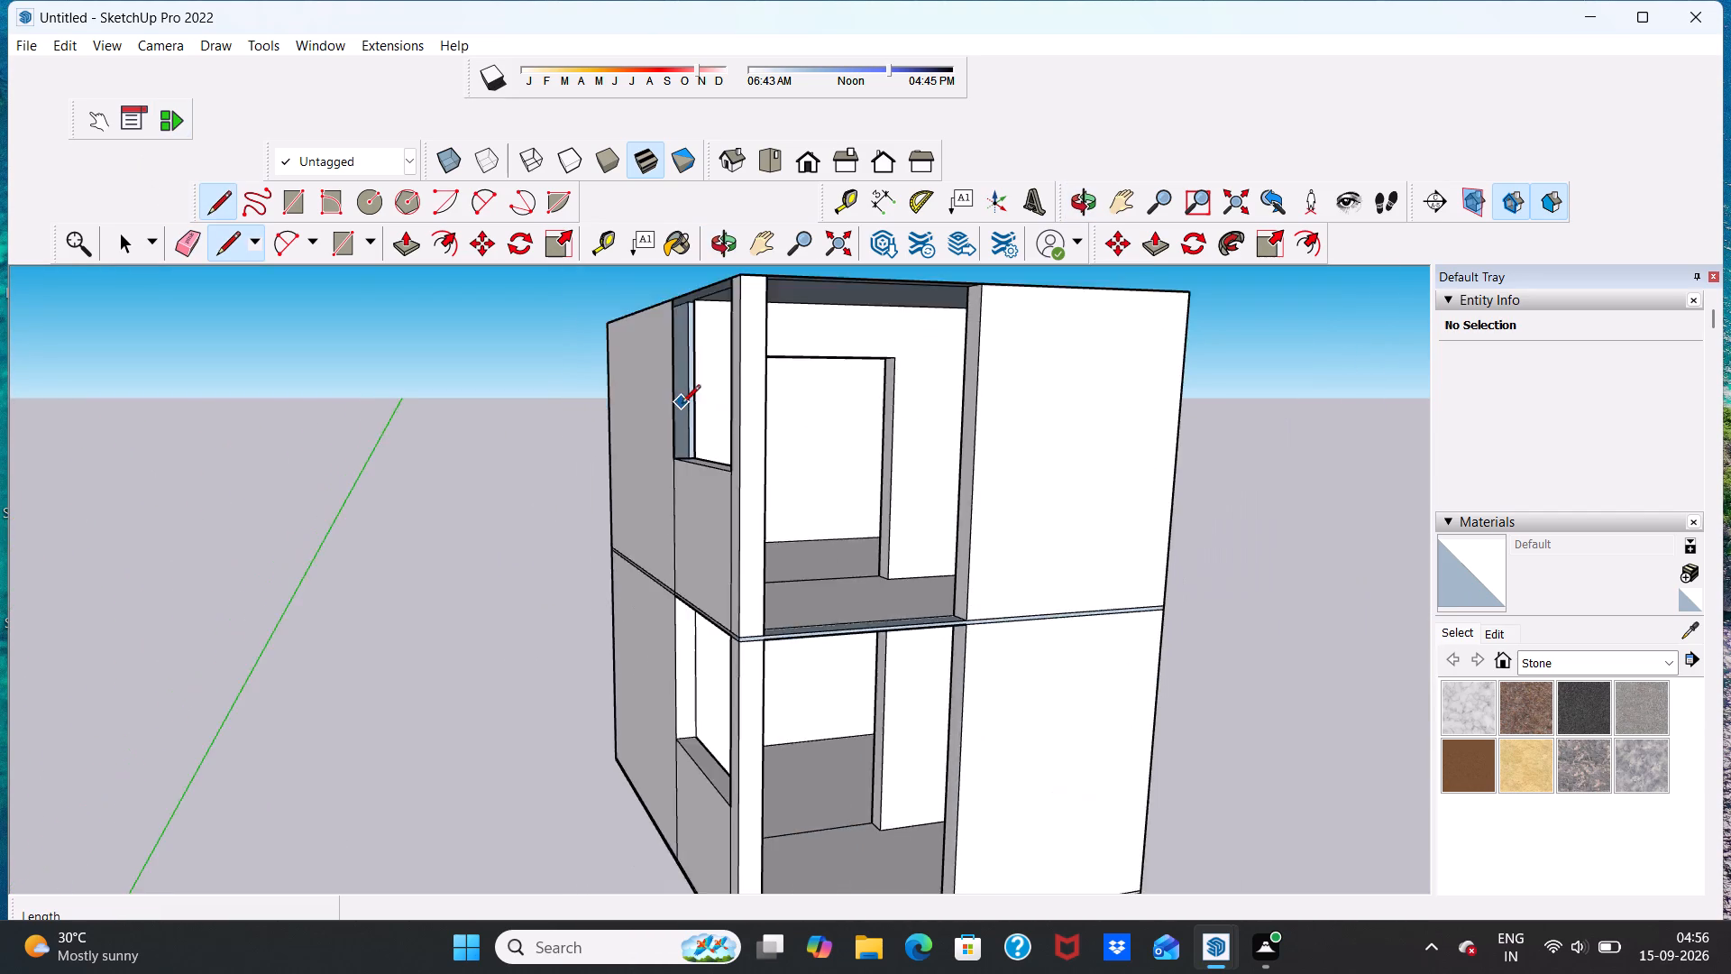
scroll(682, 405, down, 5)
scroll(685, 344, up, 20)
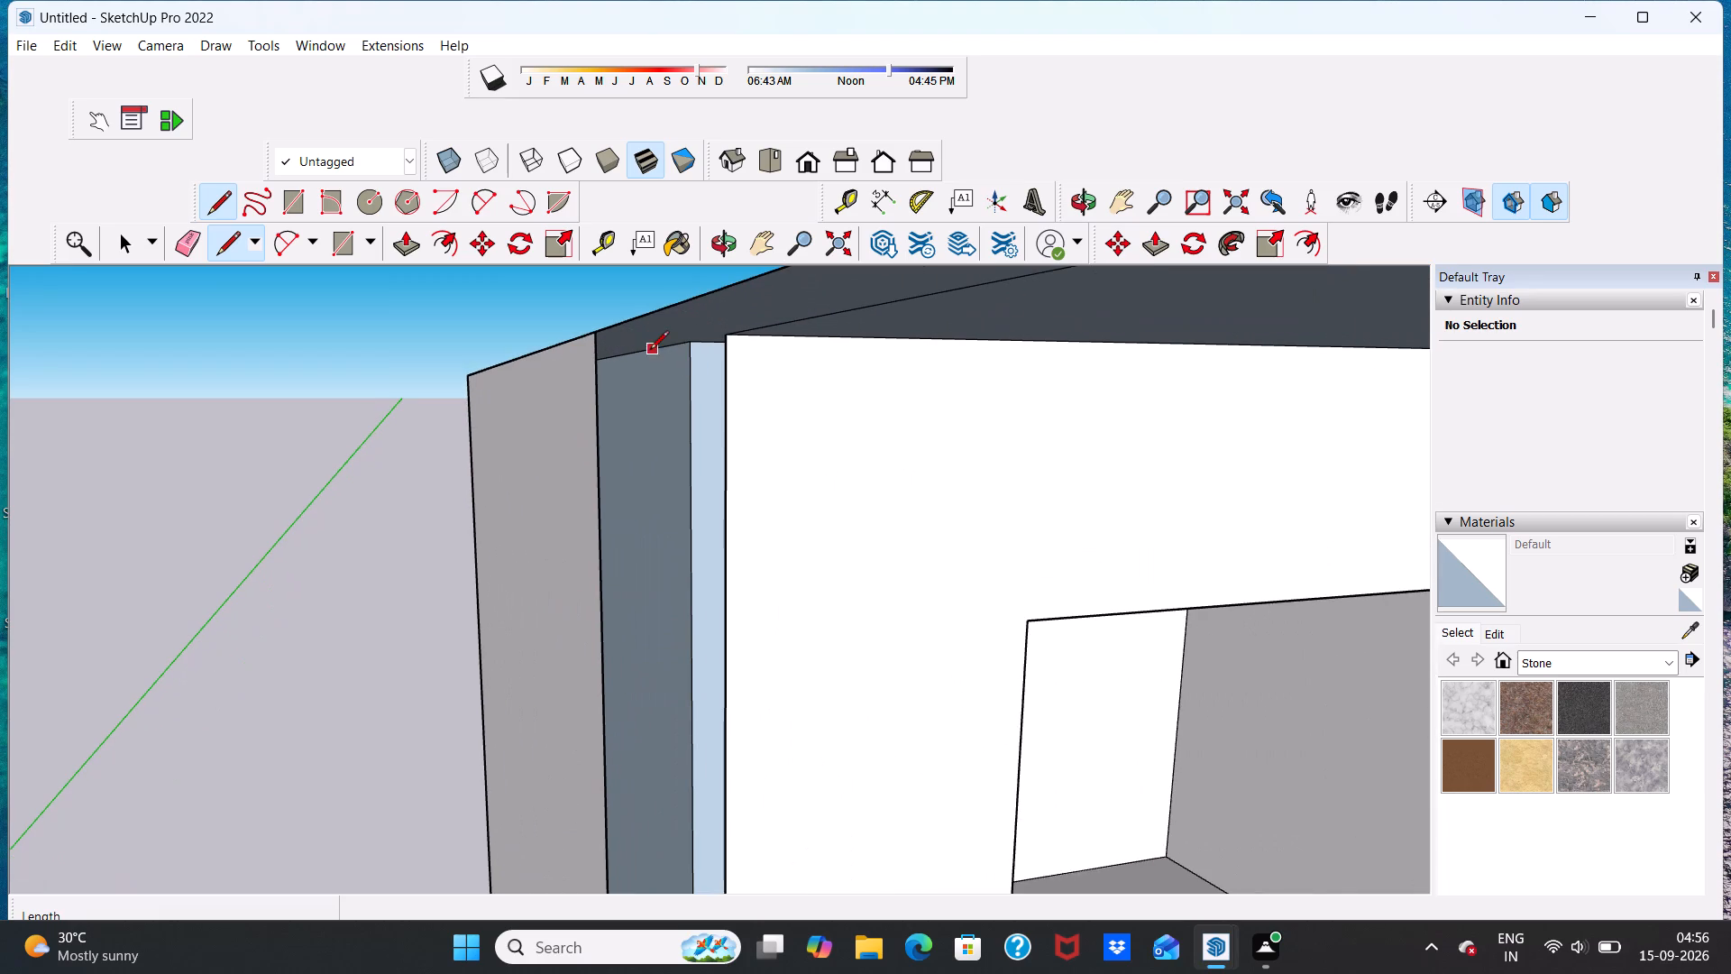
click(600, 330)
click(723, 344)
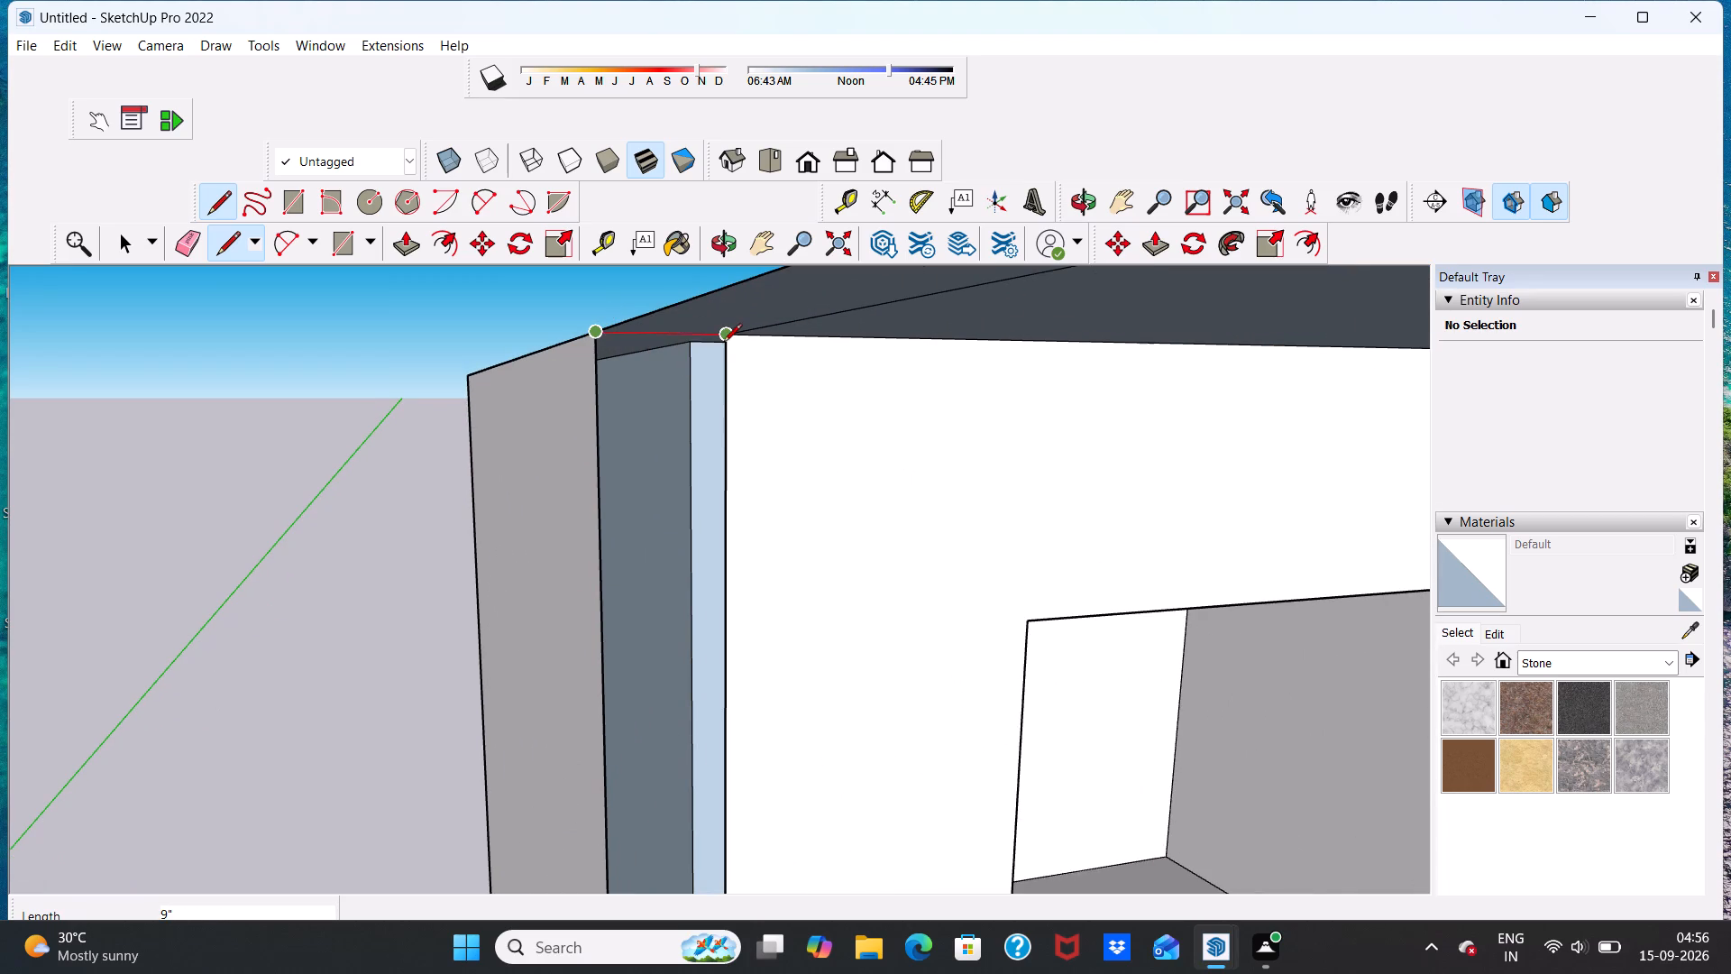
Inspect the upper side window, front openings and roof outline from several angles.
scroll(724, 355, down, 19)
middle_drag(689, 540, 960, 619)
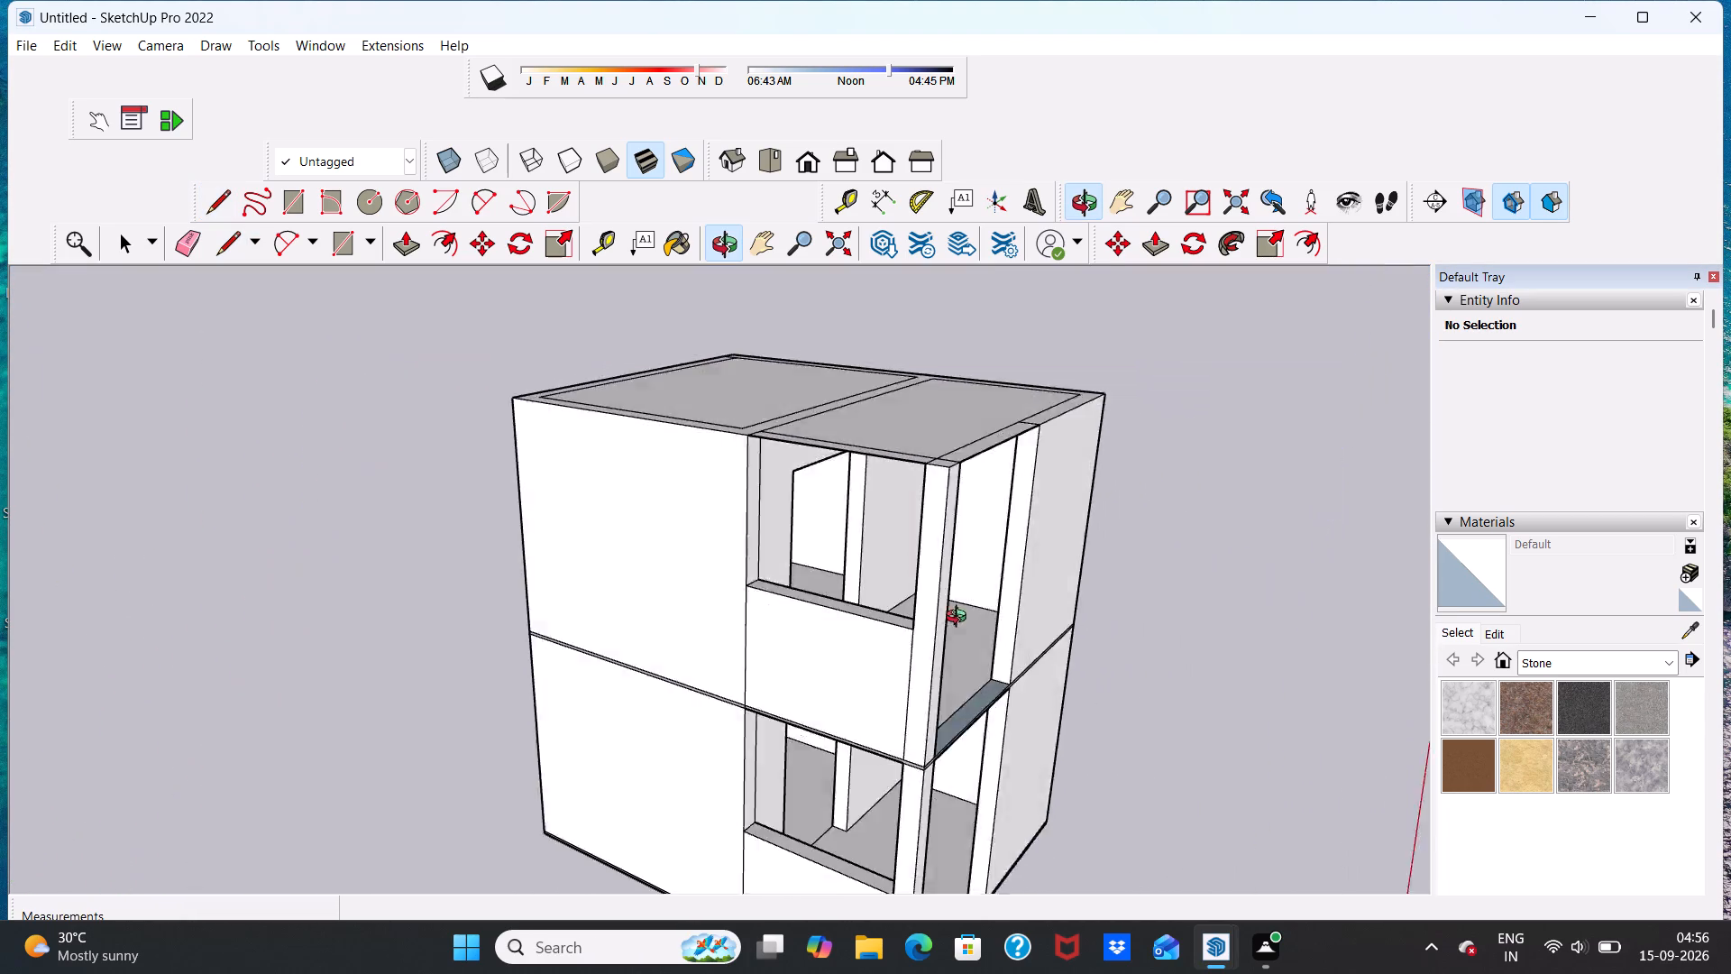
middle_drag(960, 619, 1214, 634)
middle_drag(932, 528, 1062, 557)
scroll(981, 489, up, 4)
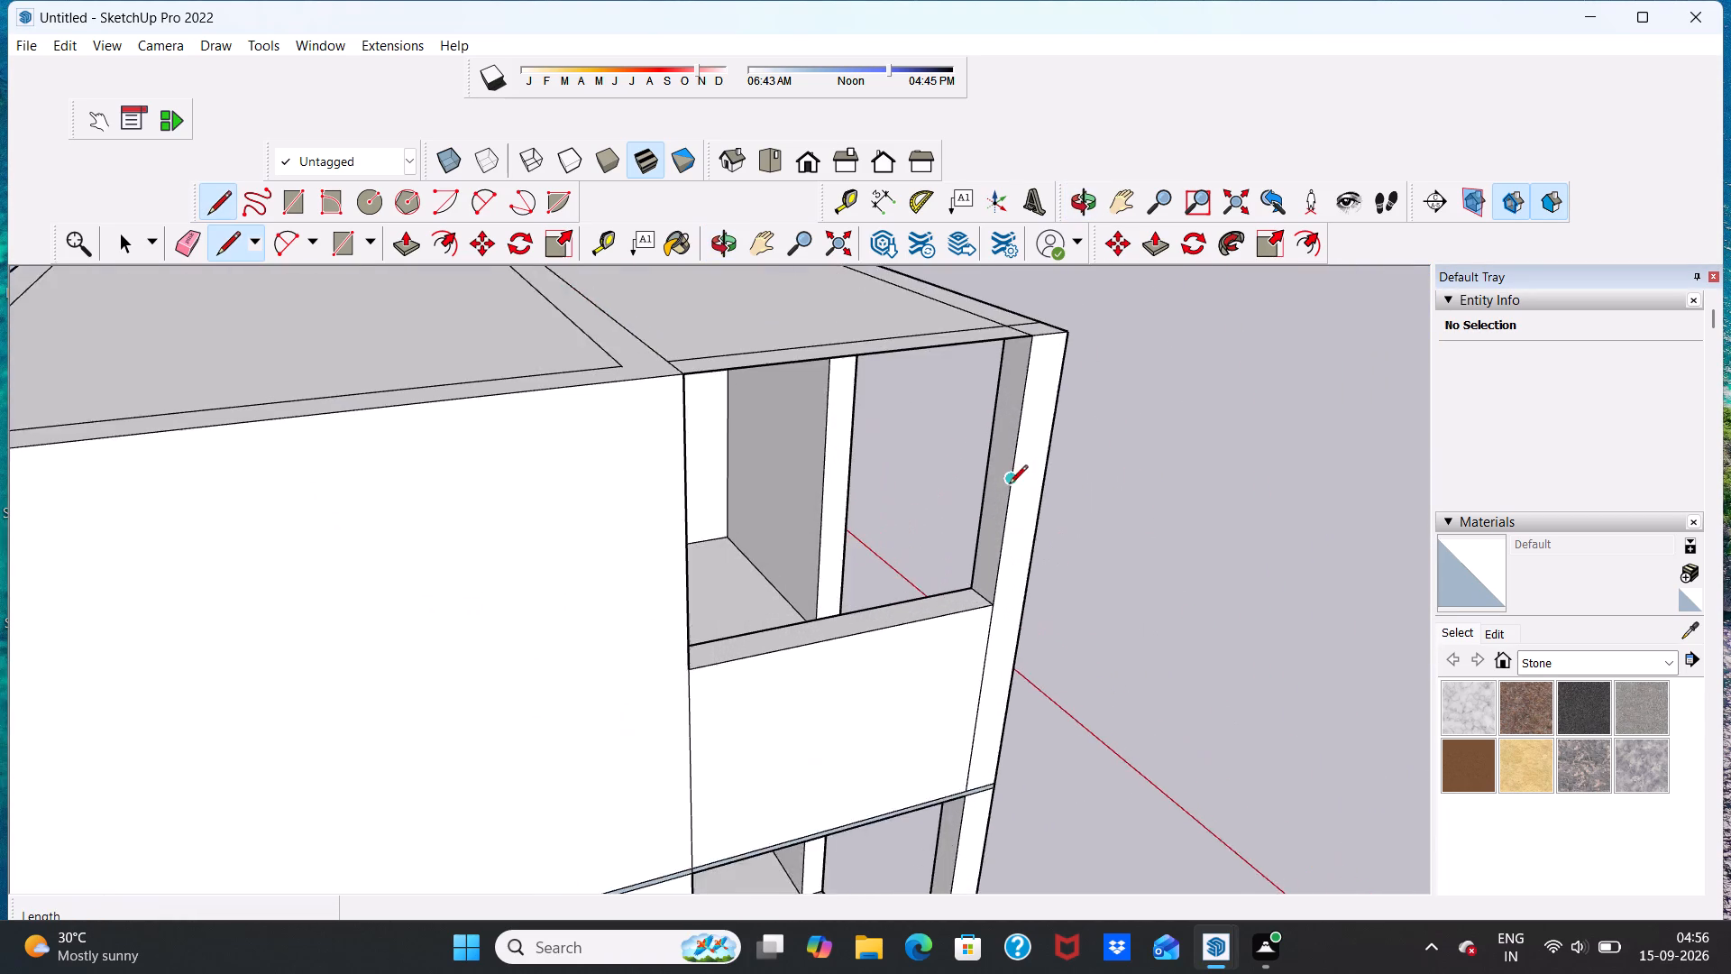
scroll(1009, 485, up, 6)
middle_drag(1060, 519, 516, 608)
scroll(553, 570, down, 10)
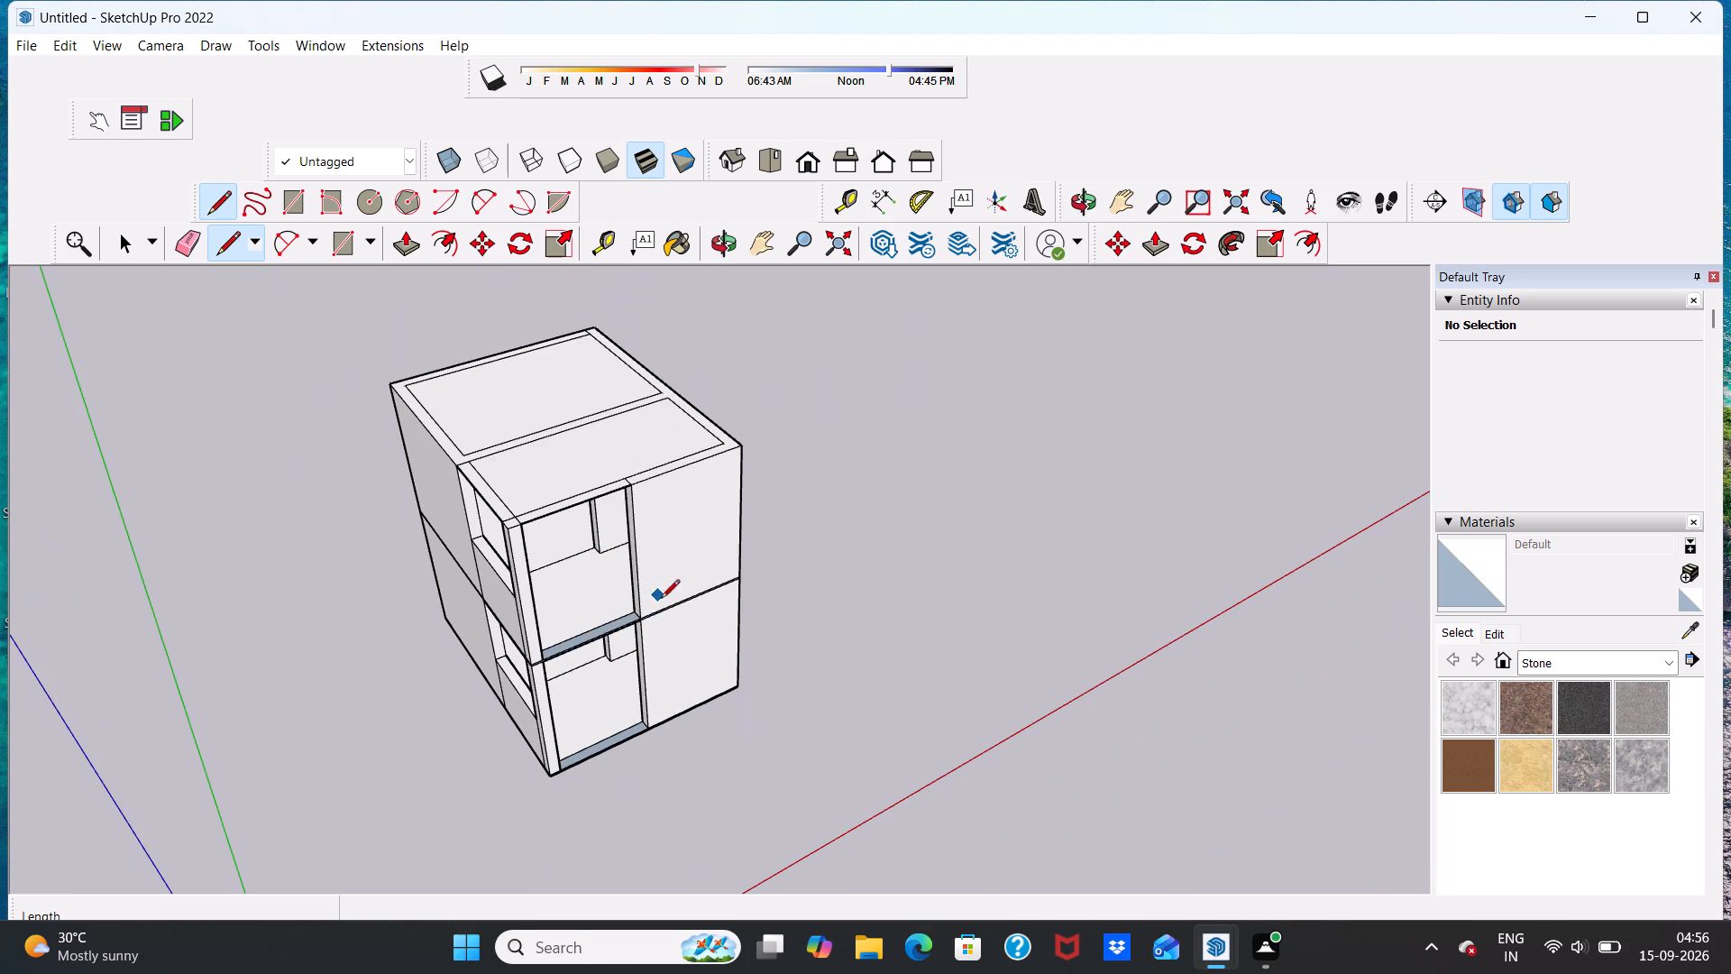
scroll(584, 519, down, 1)
middle_drag(620, 590, 544, 451)
scroll(610, 498, up, 4)
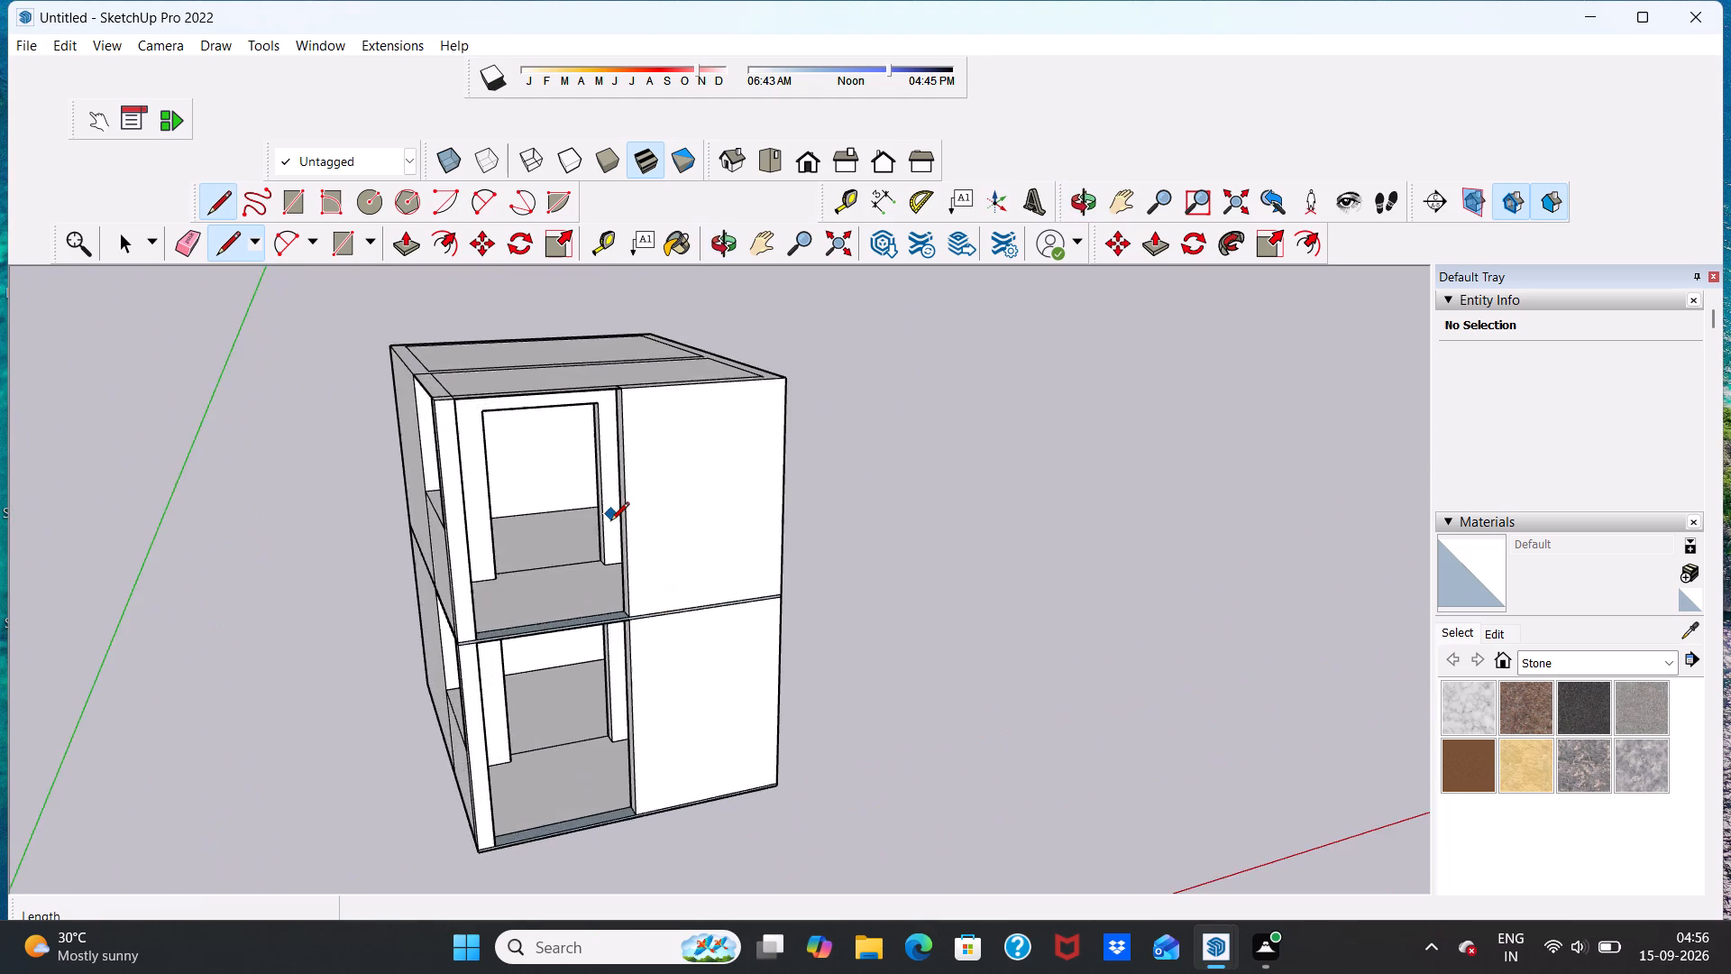
scroll(610, 518, down, 7)
middle_drag(656, 494, 547, 670)
scroll(590, 432, up, 4)
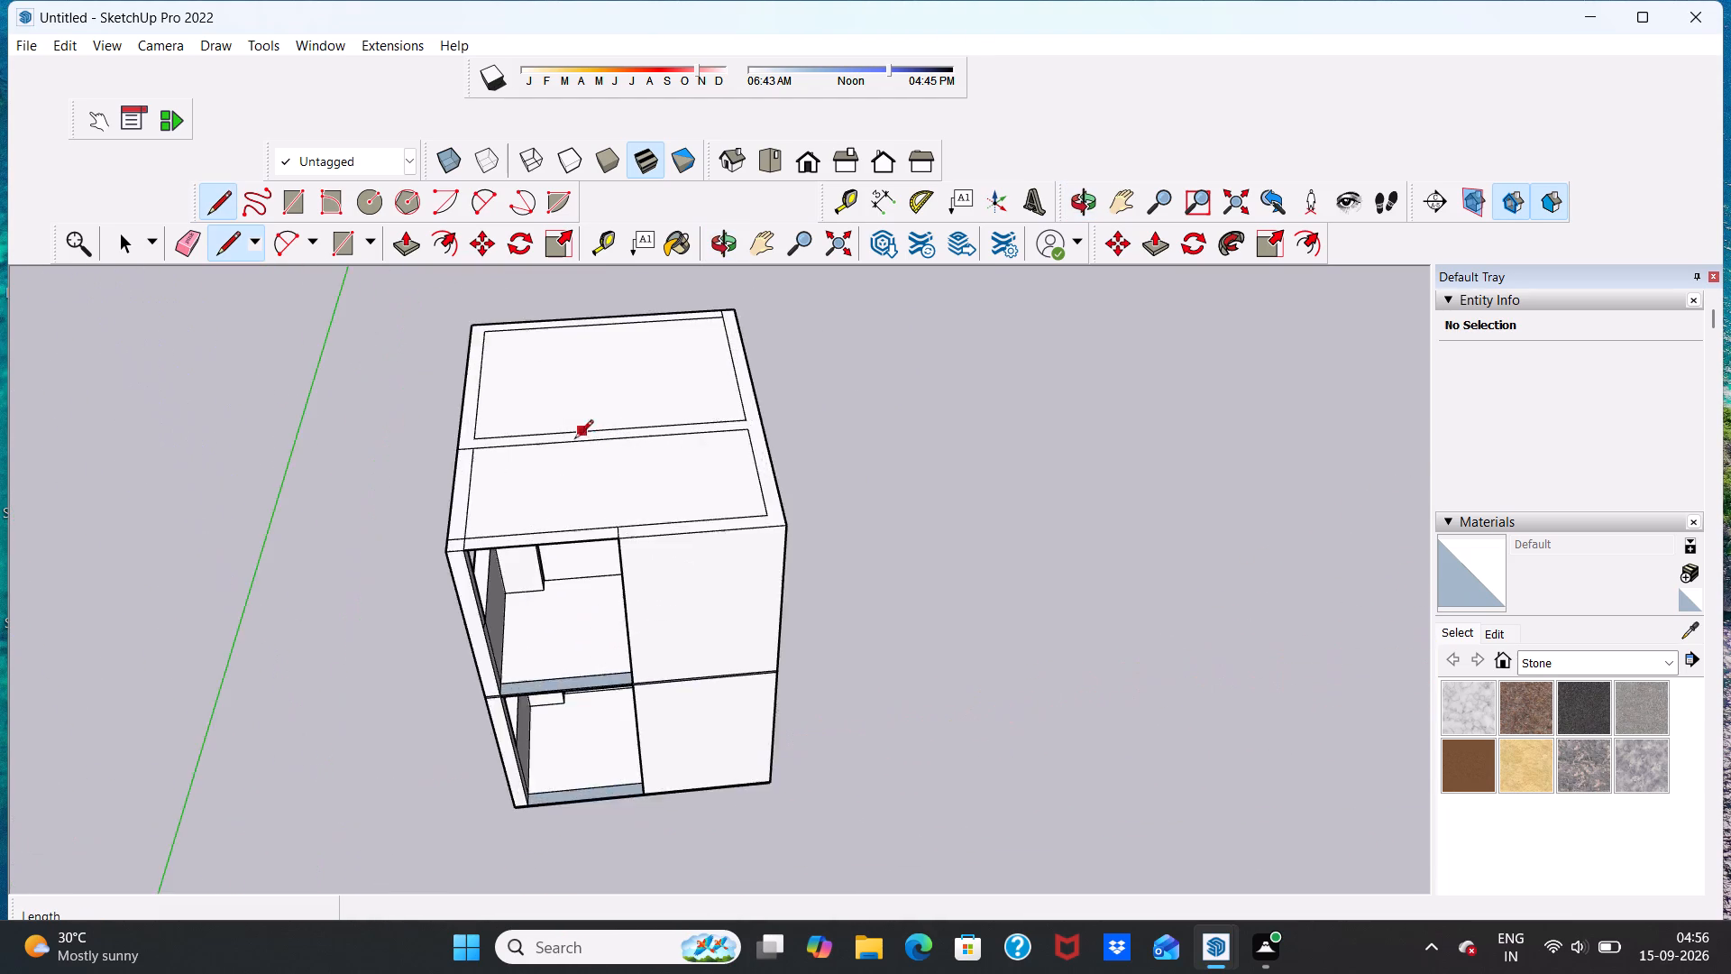
Erase the front wall line's short segment crossing the left side wall at the roof's front-left corner.
scroll(574, 440, up, 9)
scroll(353, 427, up, 5)
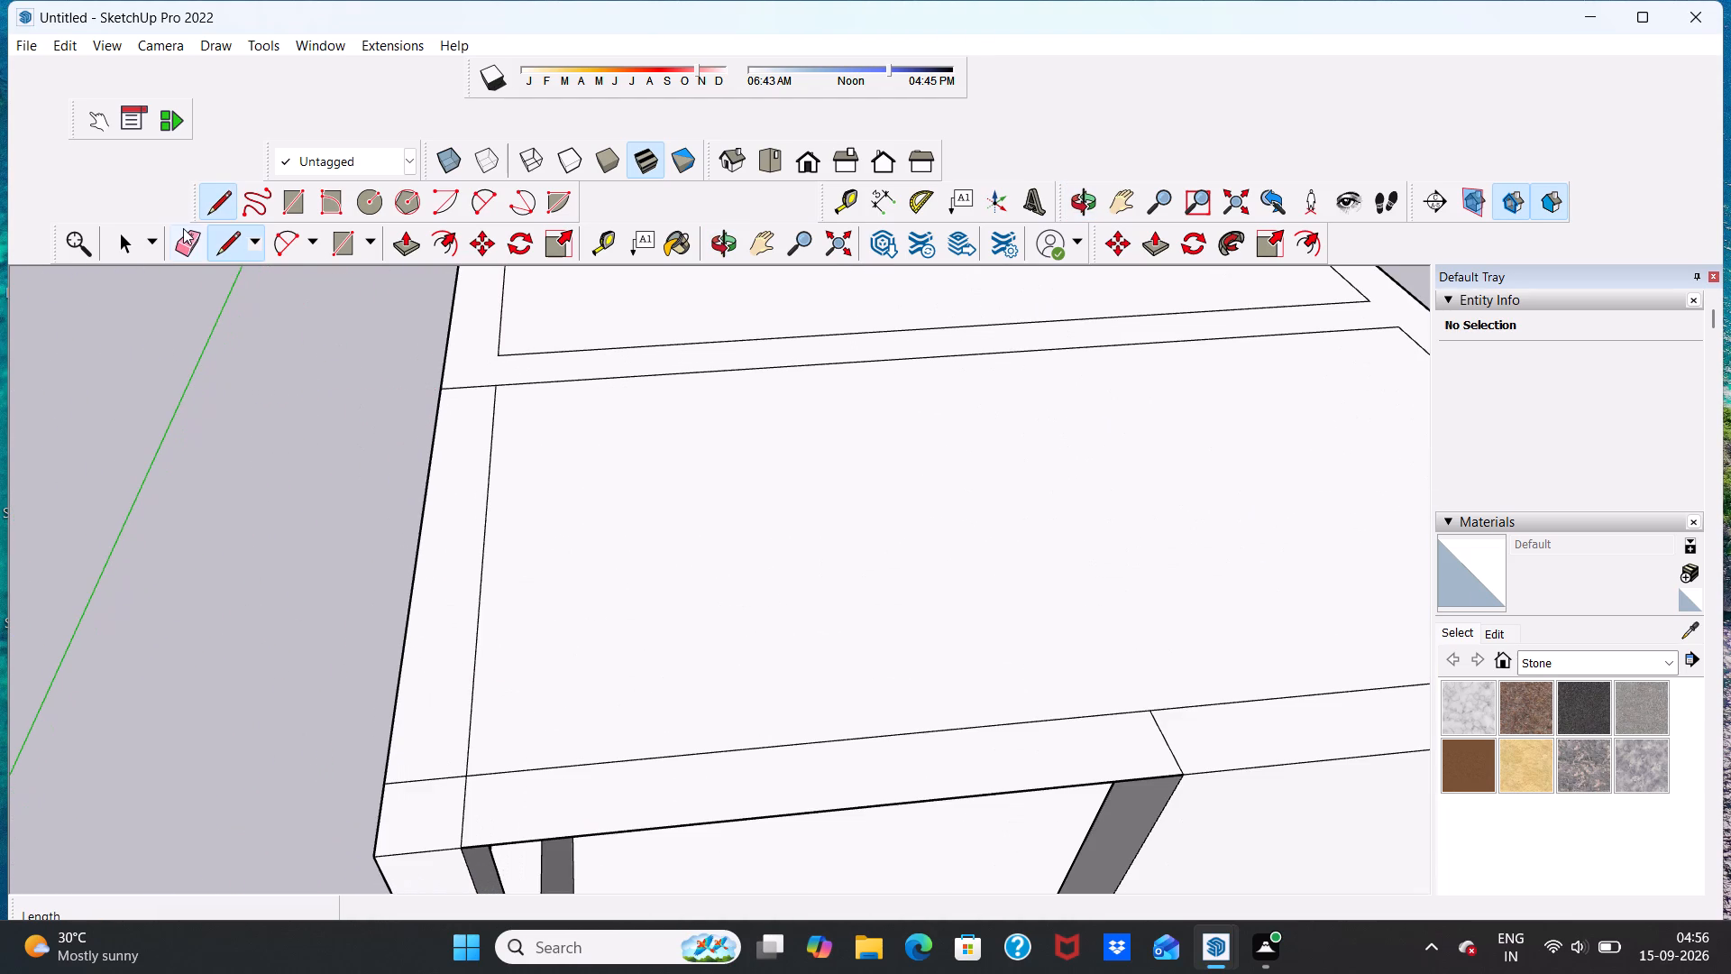
click(183, 228)
scroll(410, 658, up, 4)
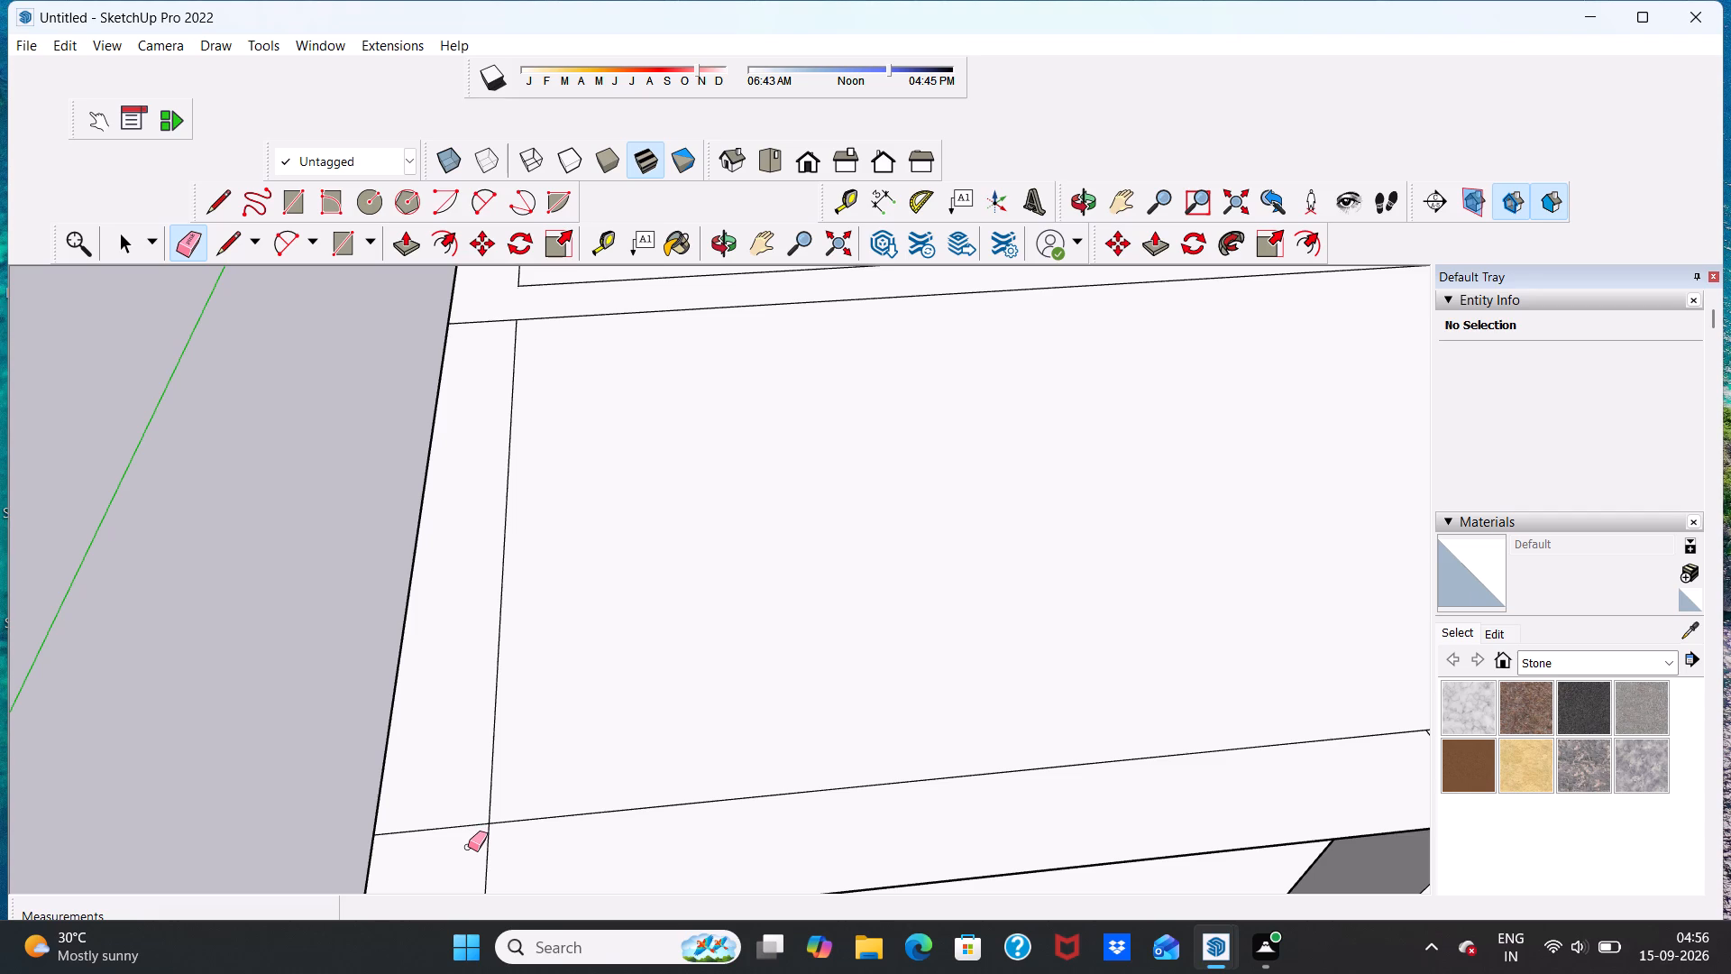
scroll(501, 591, down, 13)
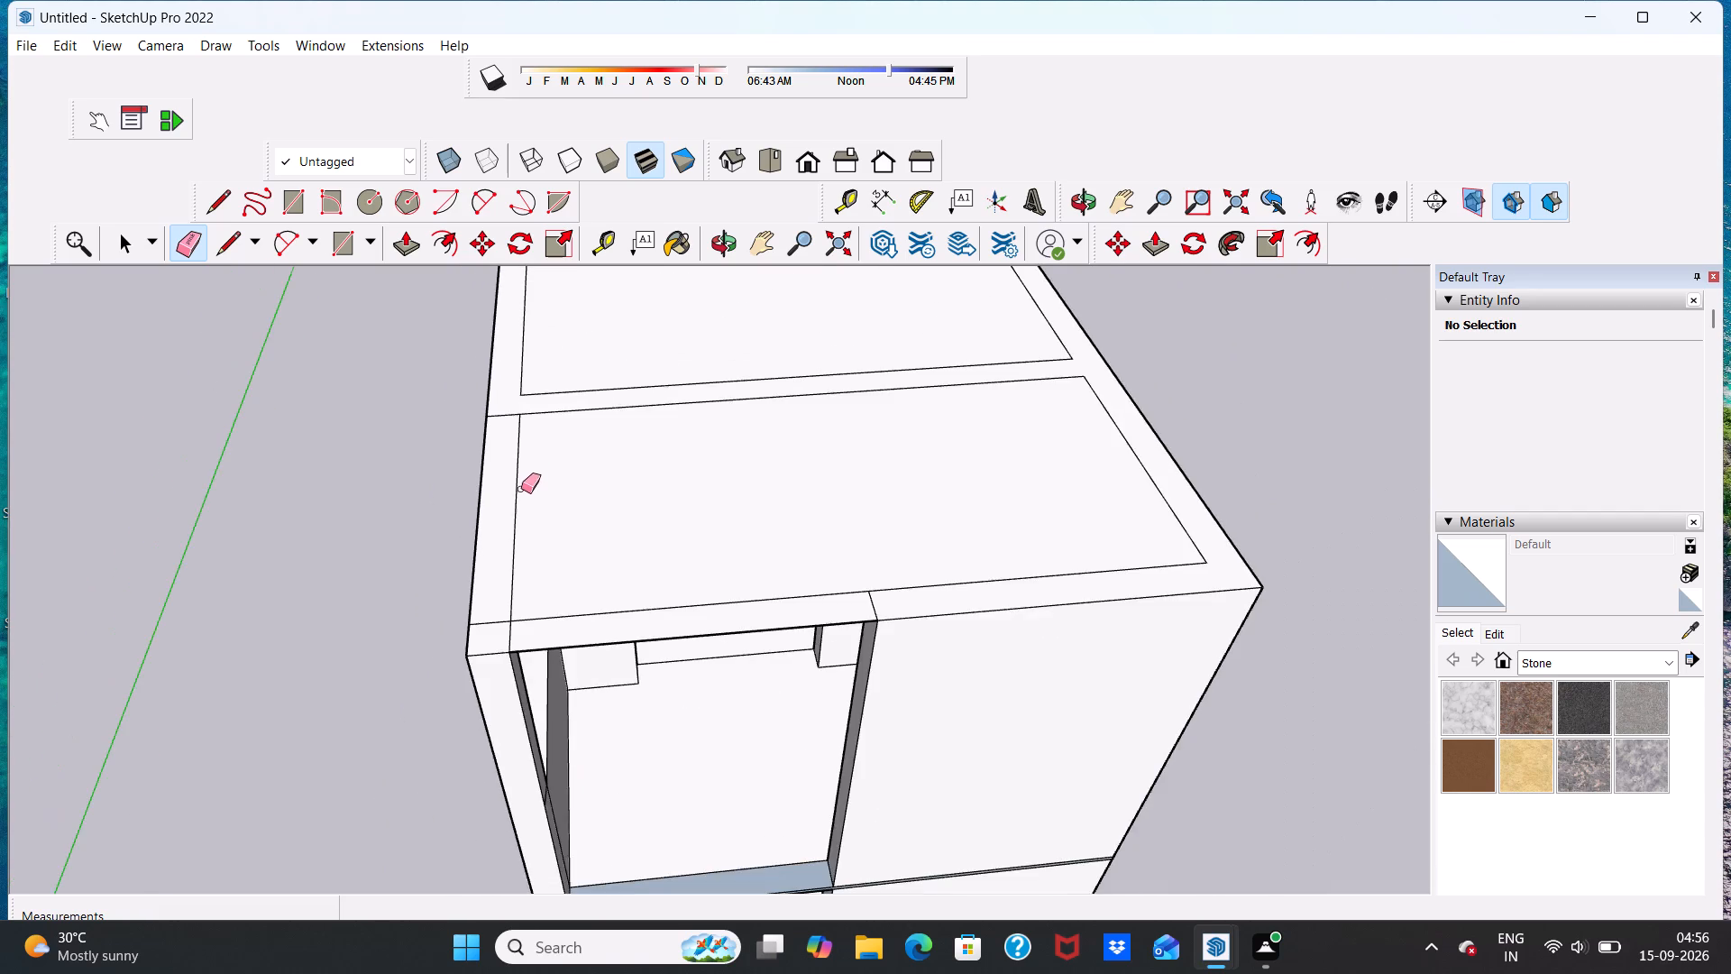
scroll(521, 489, down, 3)
scroll(831, 541, up, 4)
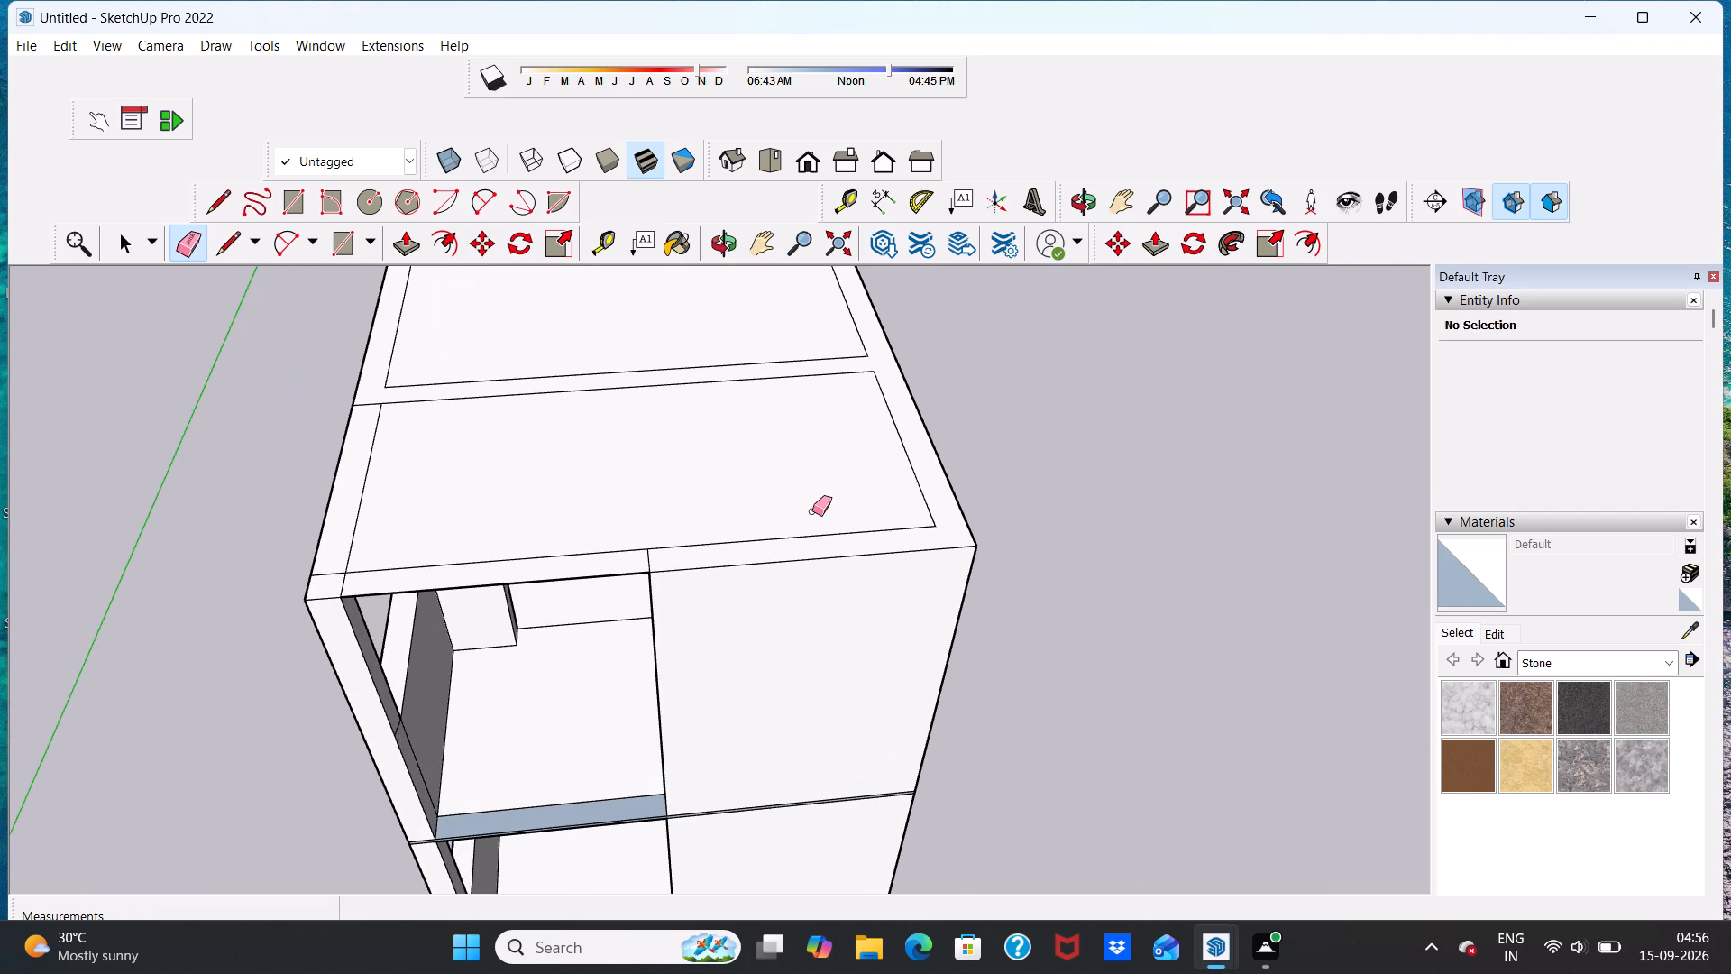
scroll(808, 492, down, 11)
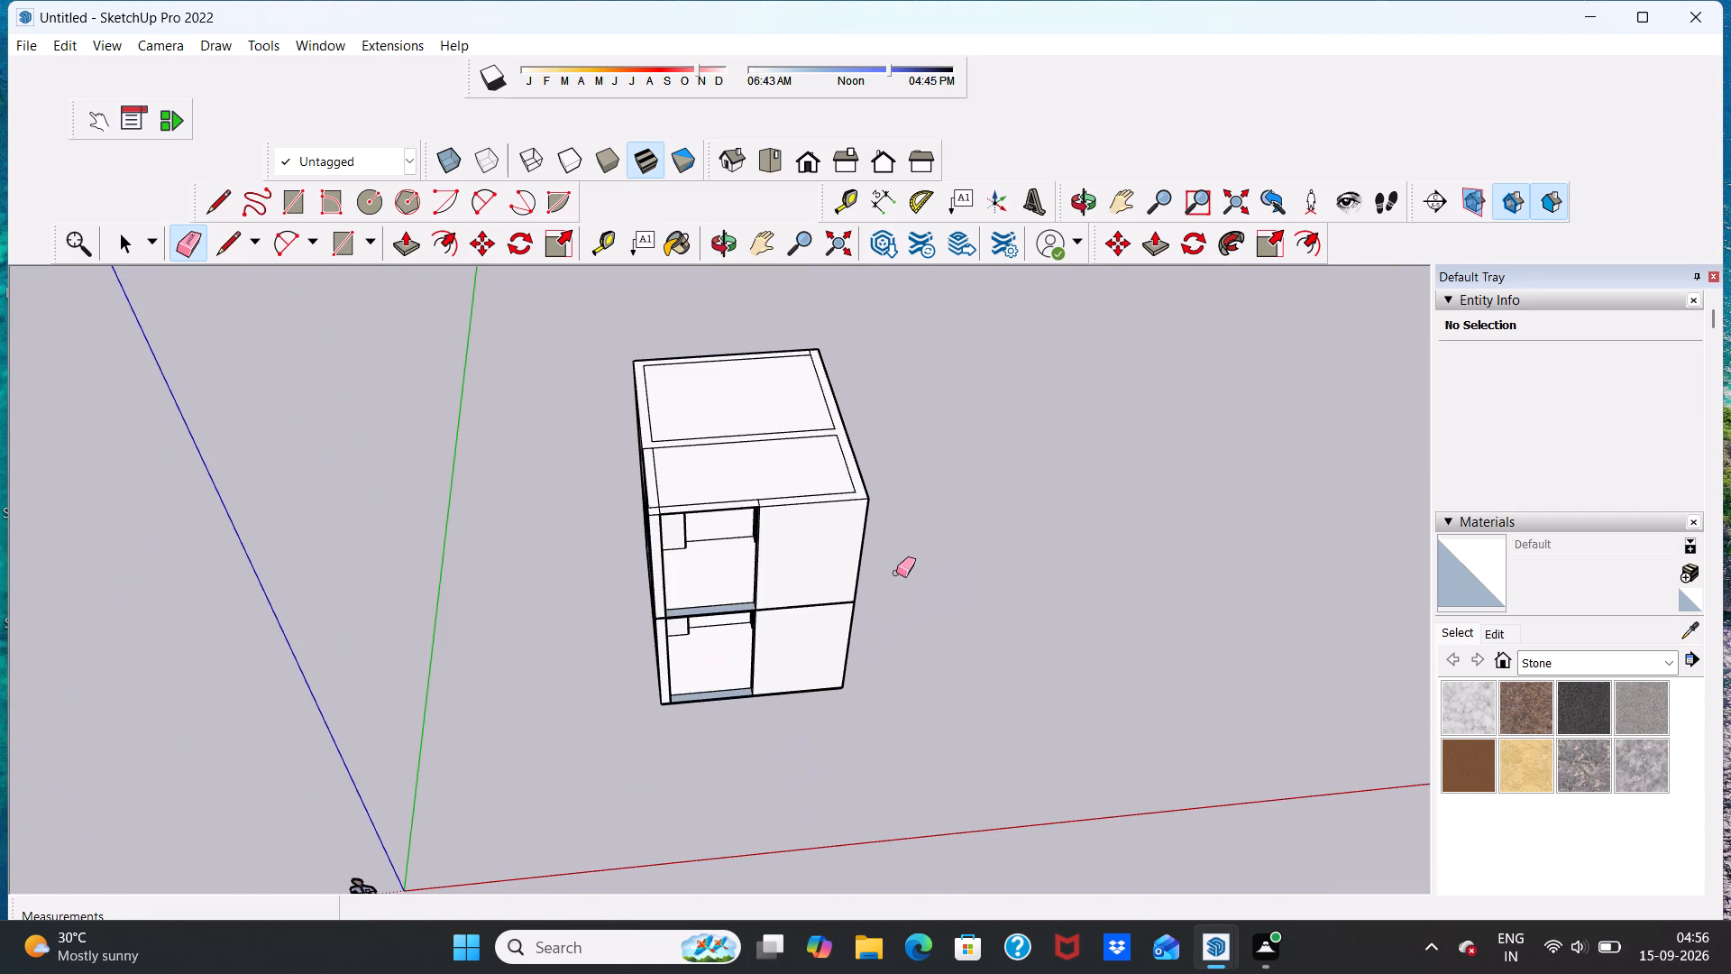
middle_drag(859, 589, 745, 452)
scroll(674, 455, up, 11)
middle_drag(591, 444, 640, 513)
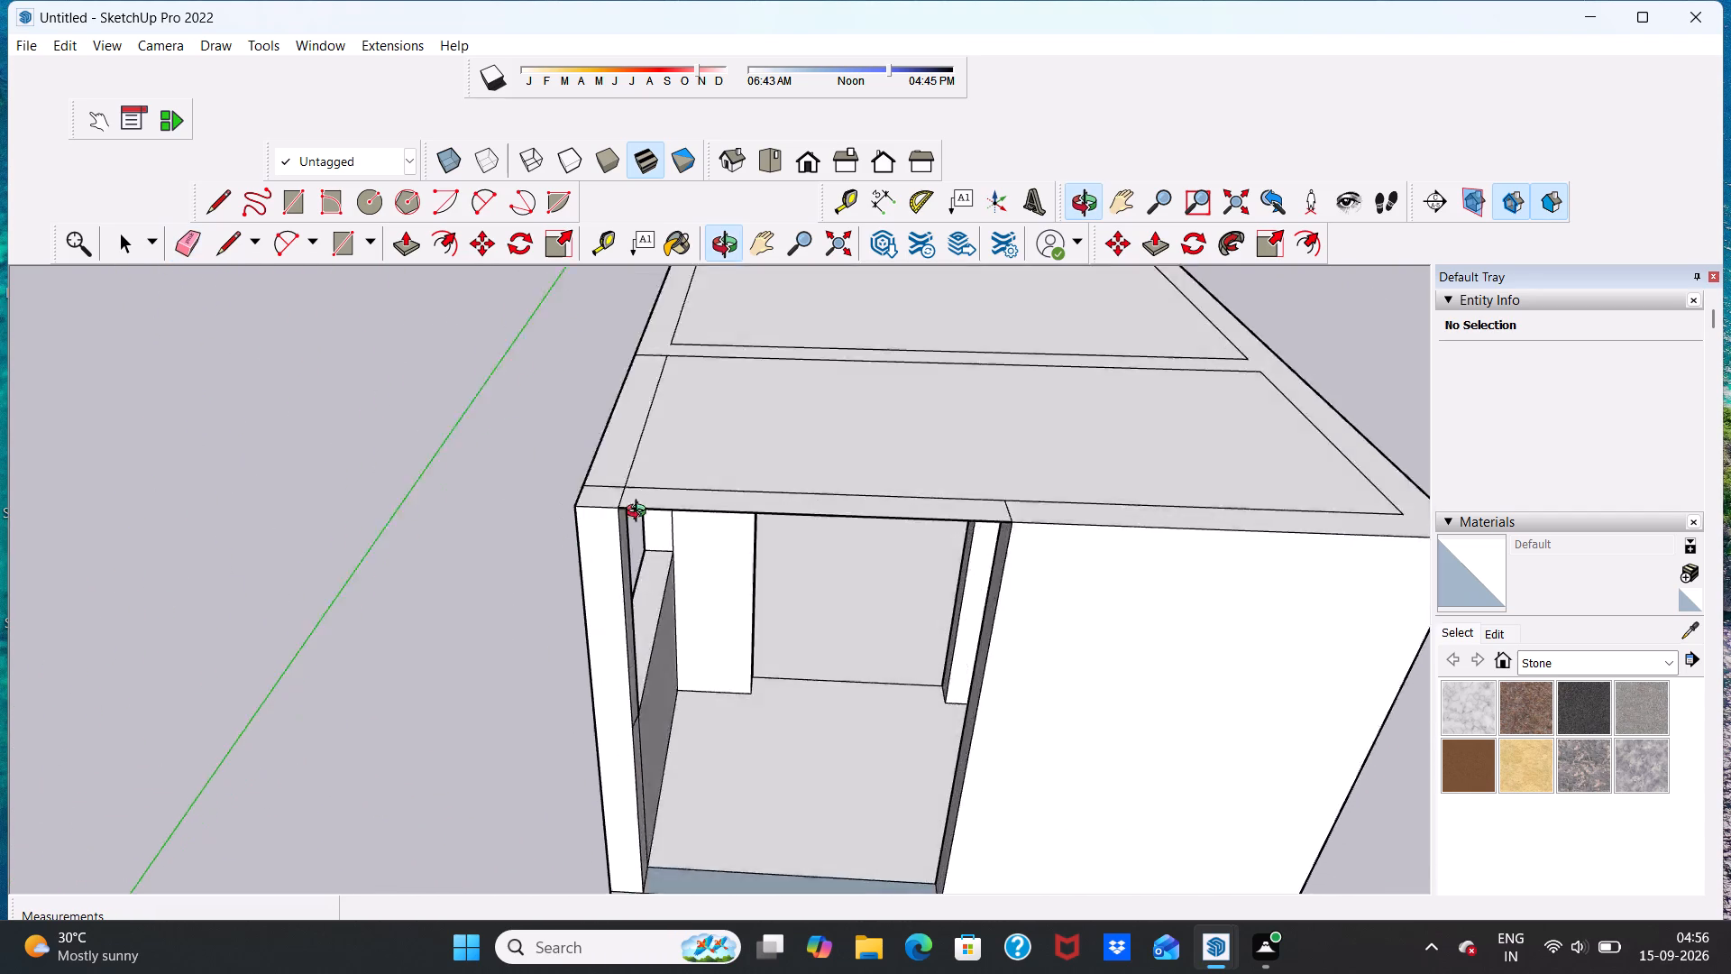
middle_drag(640, 513, 677, 625)
scroll(673, 660, up, 4)
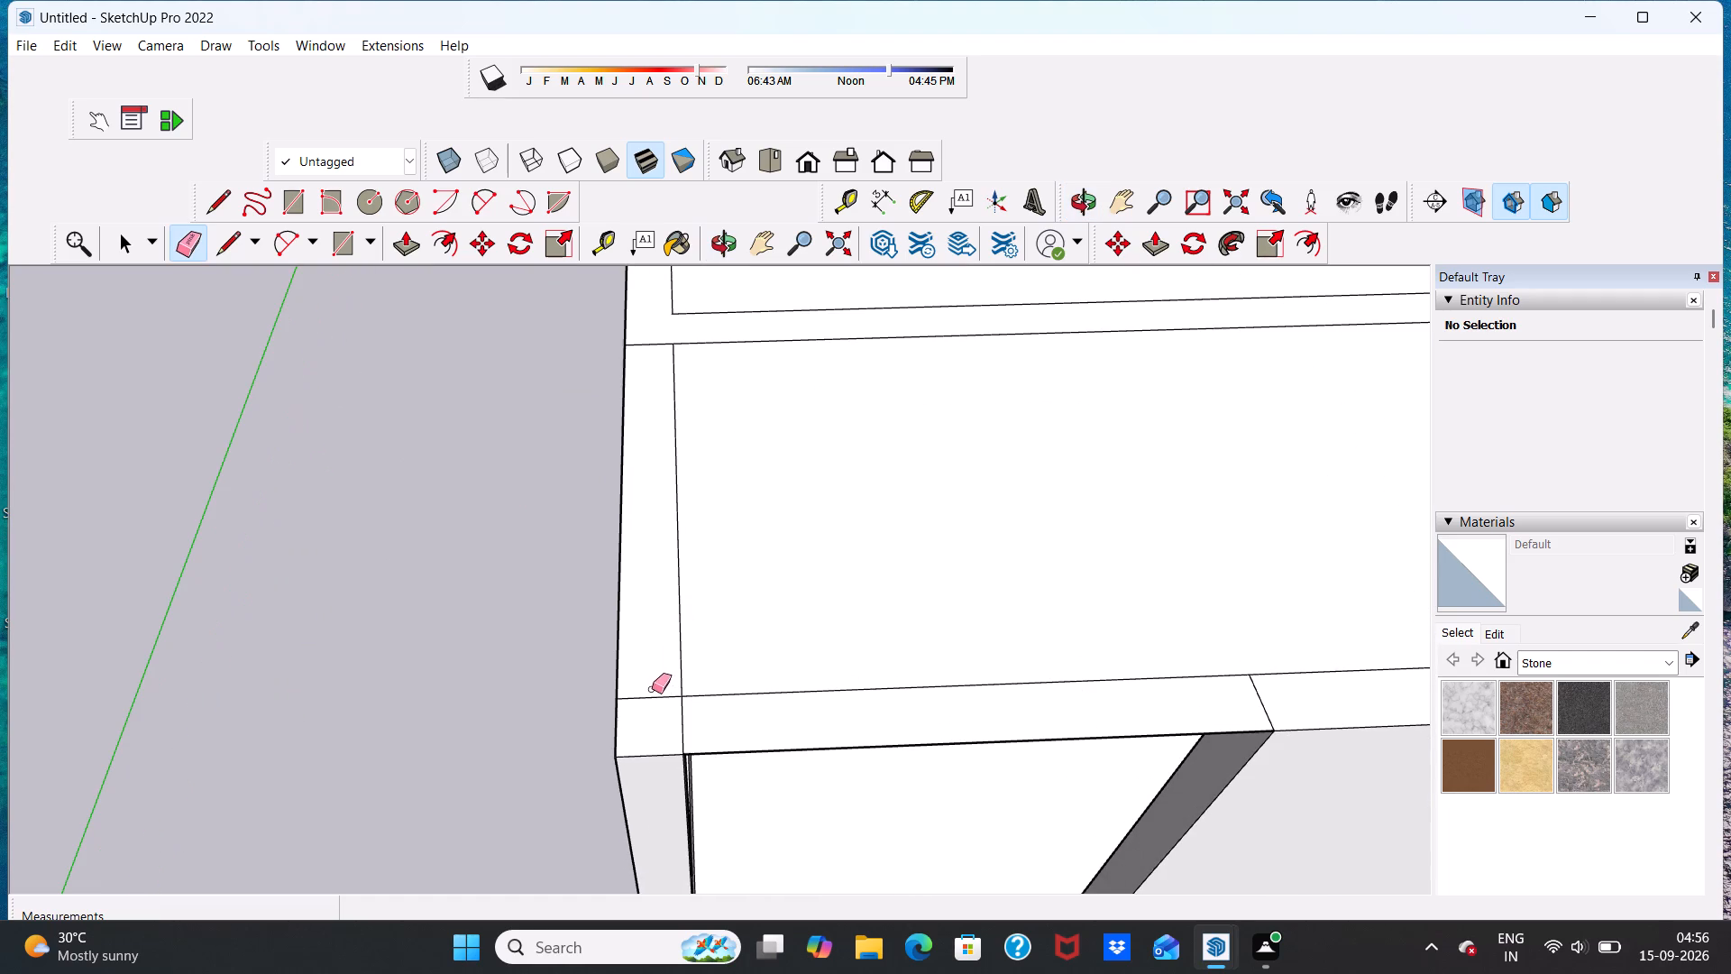
click(652, 696)
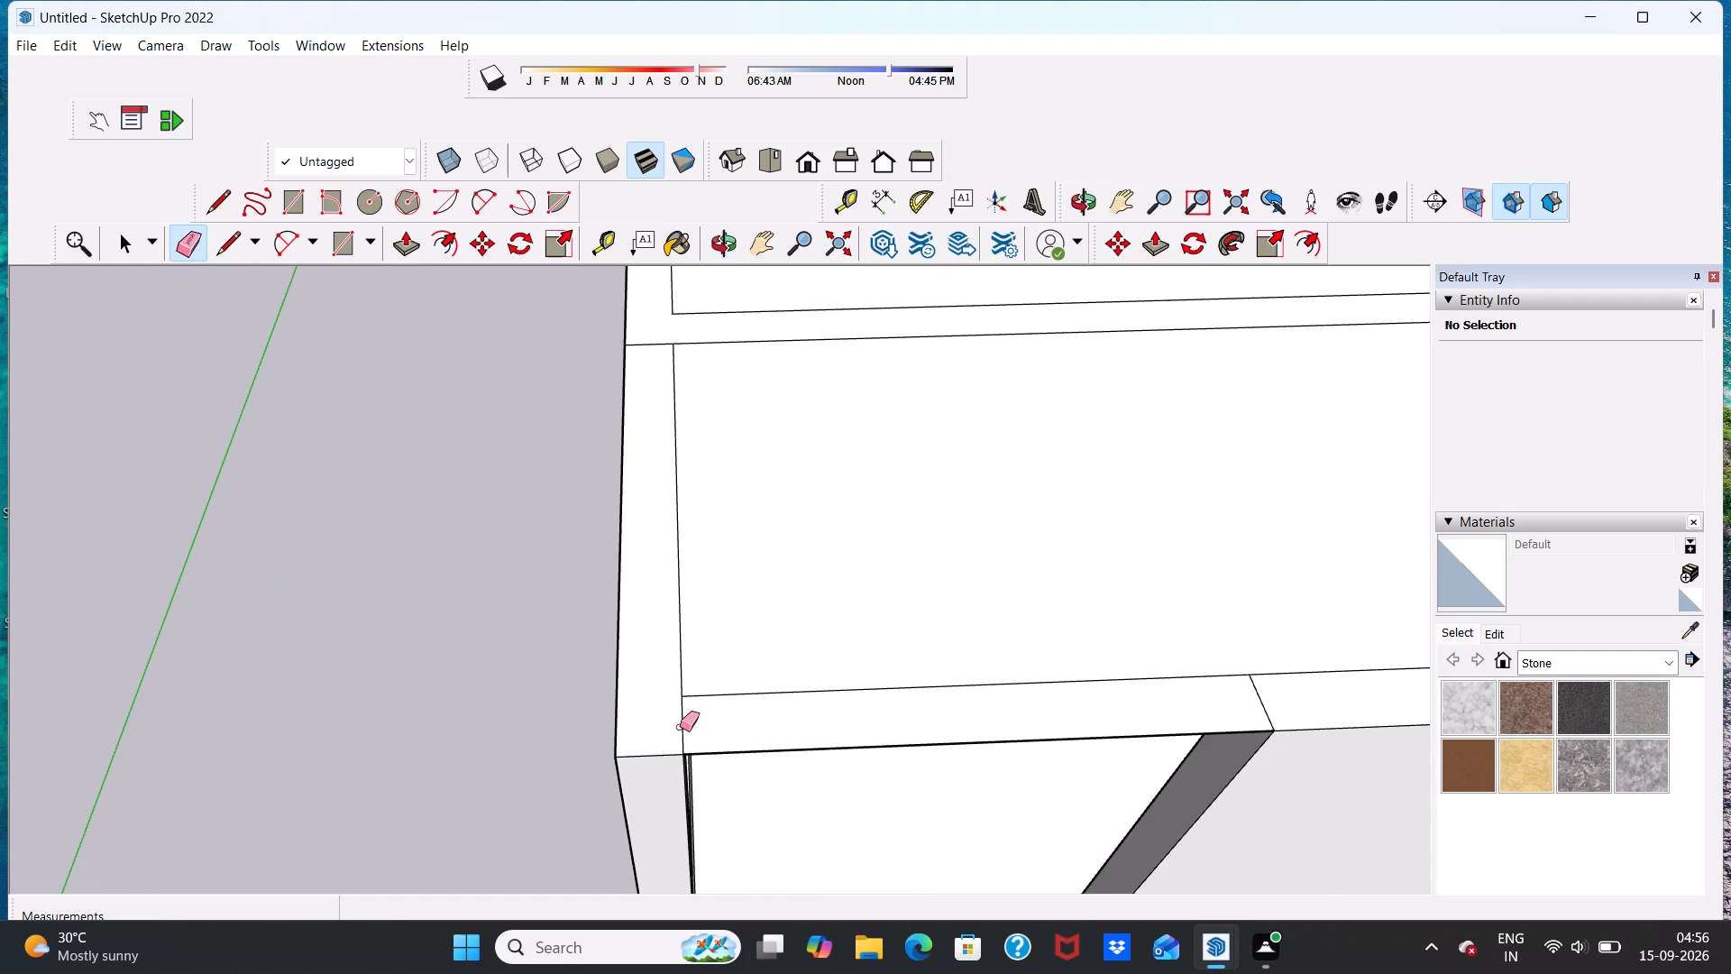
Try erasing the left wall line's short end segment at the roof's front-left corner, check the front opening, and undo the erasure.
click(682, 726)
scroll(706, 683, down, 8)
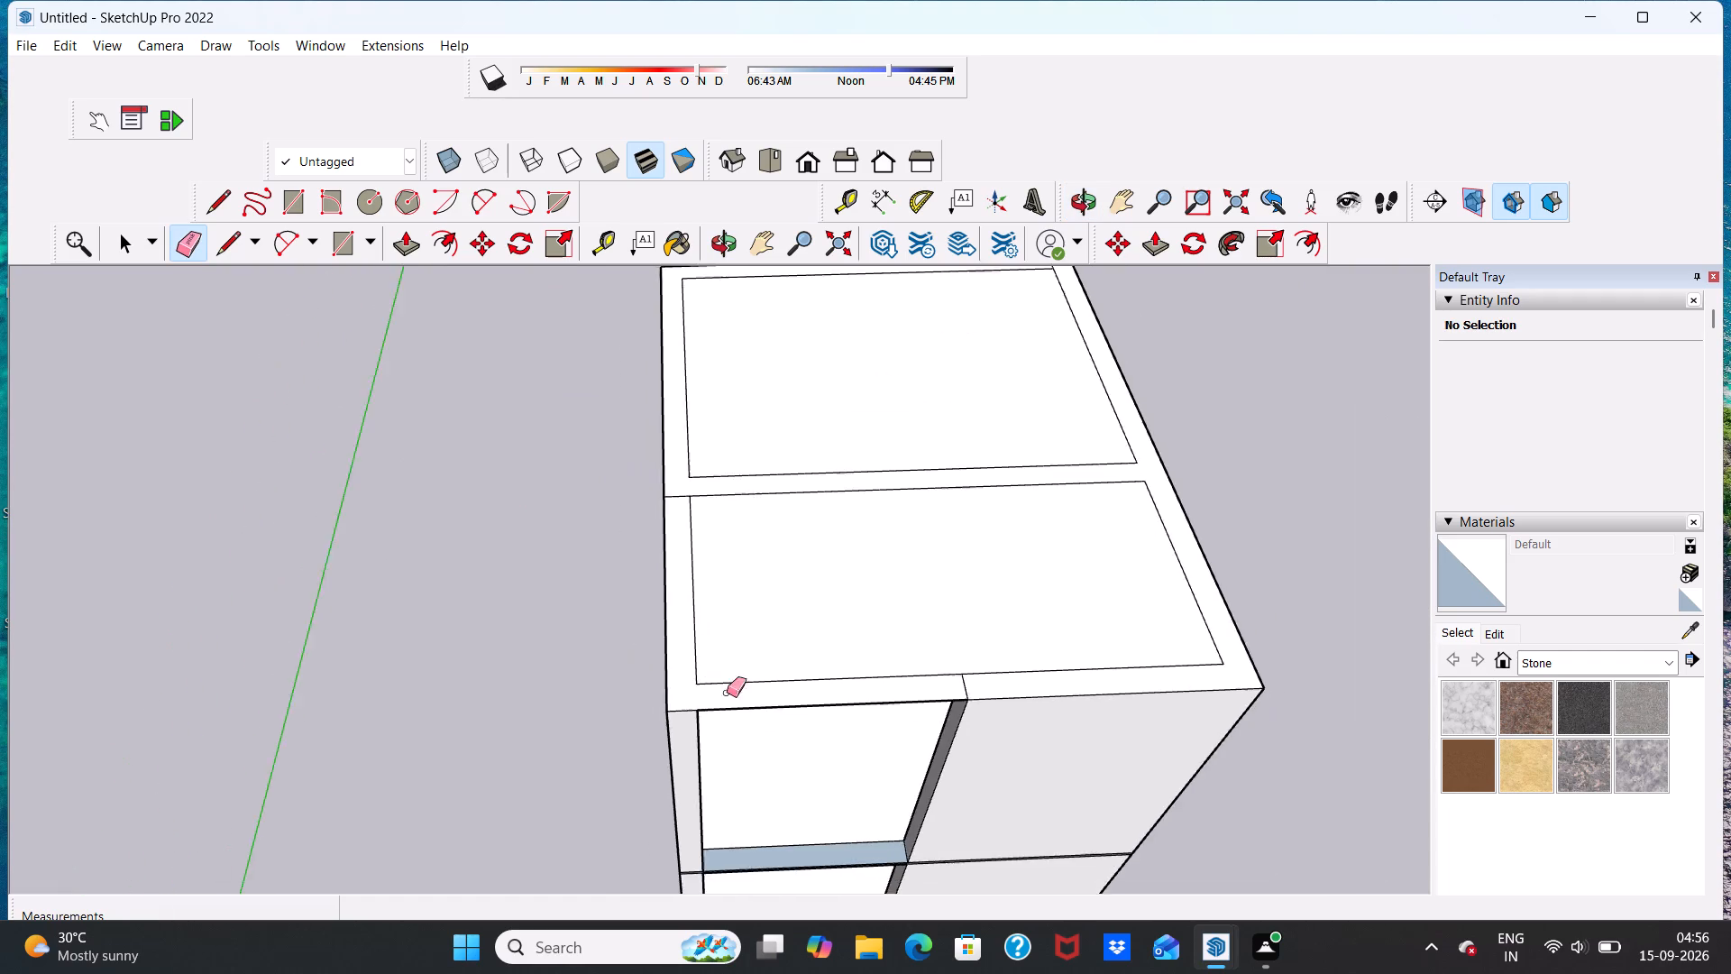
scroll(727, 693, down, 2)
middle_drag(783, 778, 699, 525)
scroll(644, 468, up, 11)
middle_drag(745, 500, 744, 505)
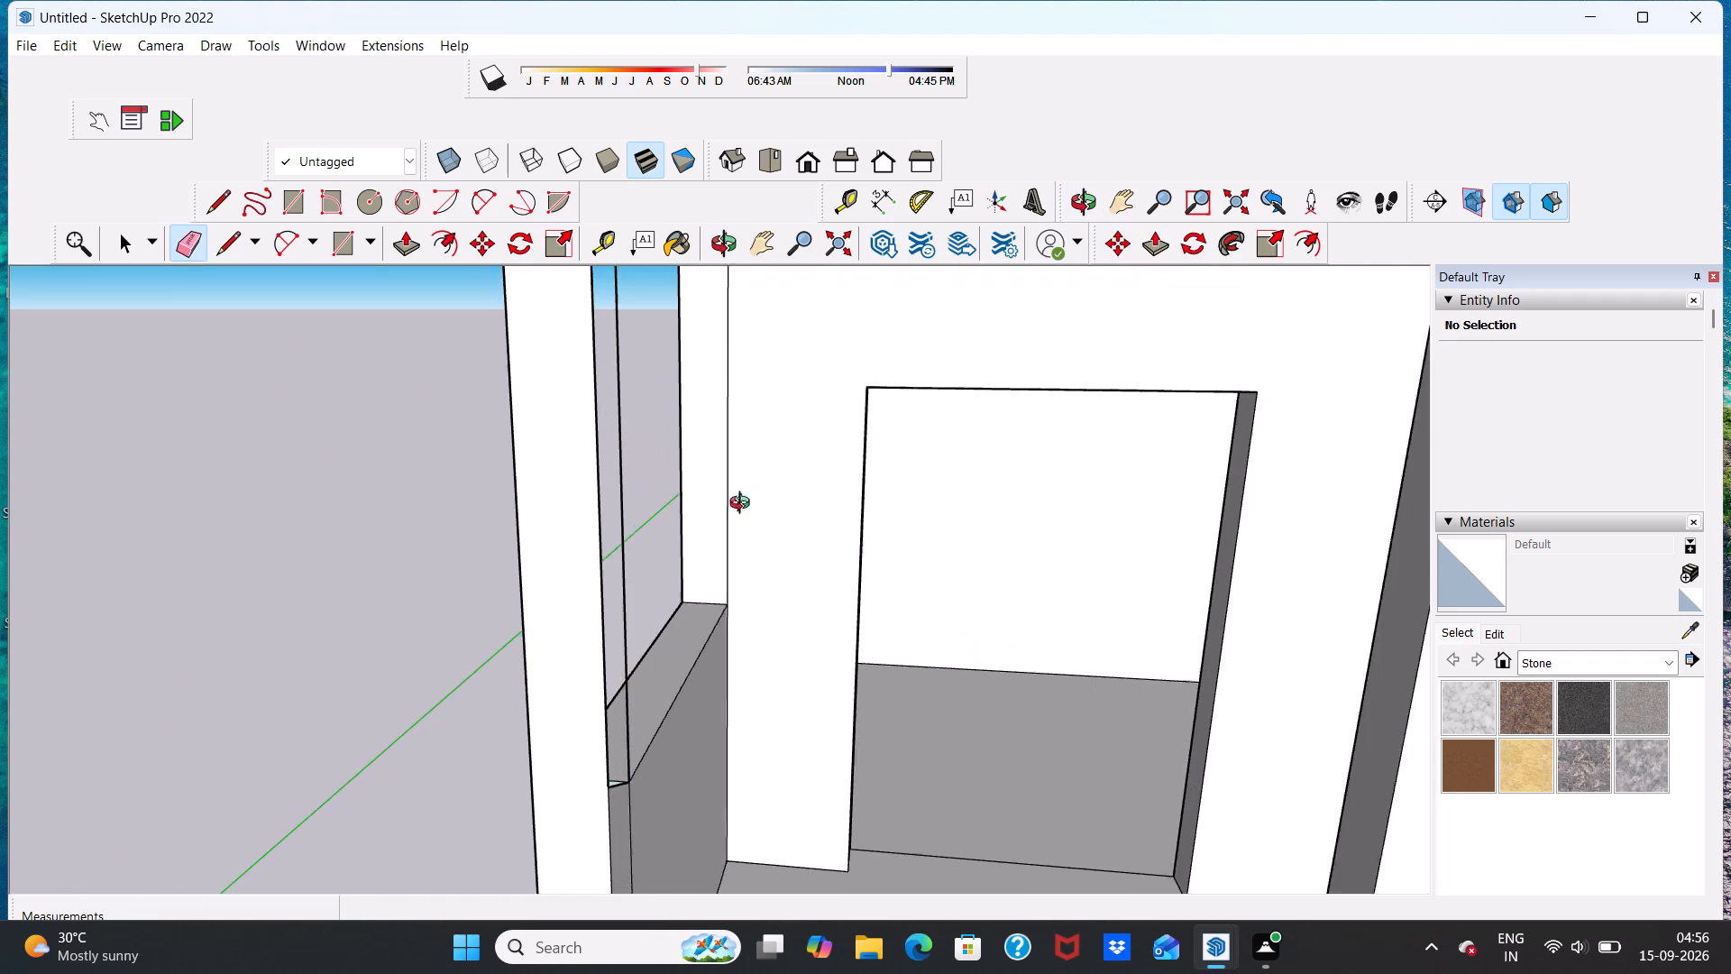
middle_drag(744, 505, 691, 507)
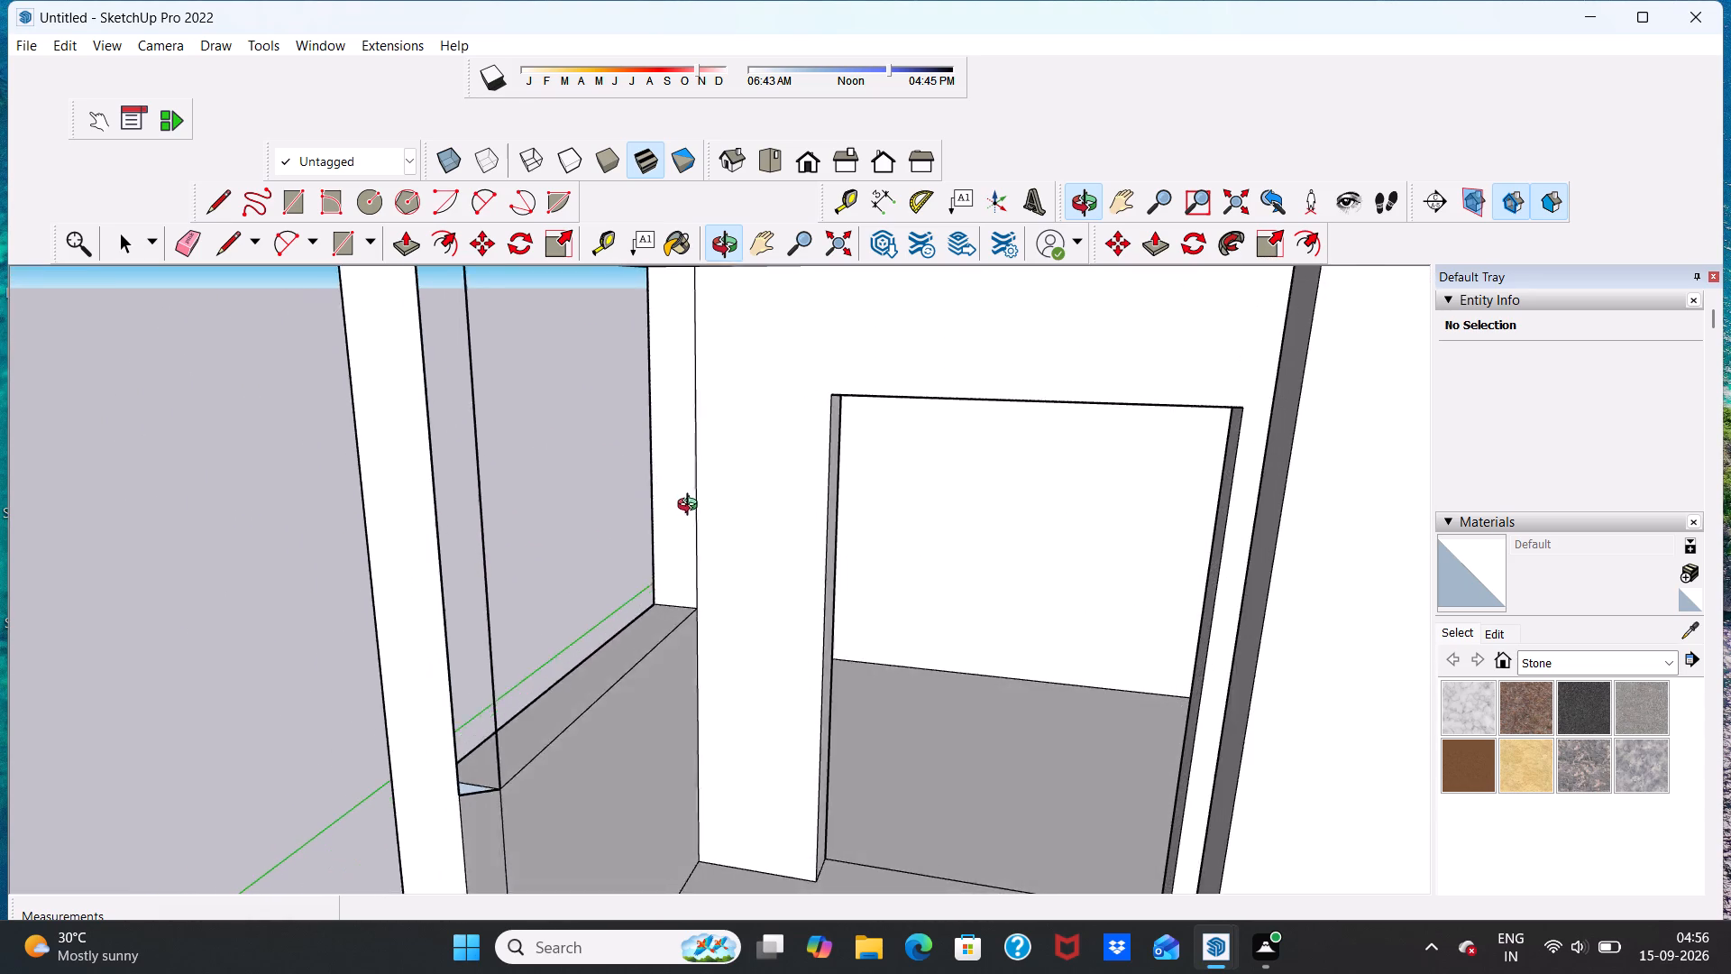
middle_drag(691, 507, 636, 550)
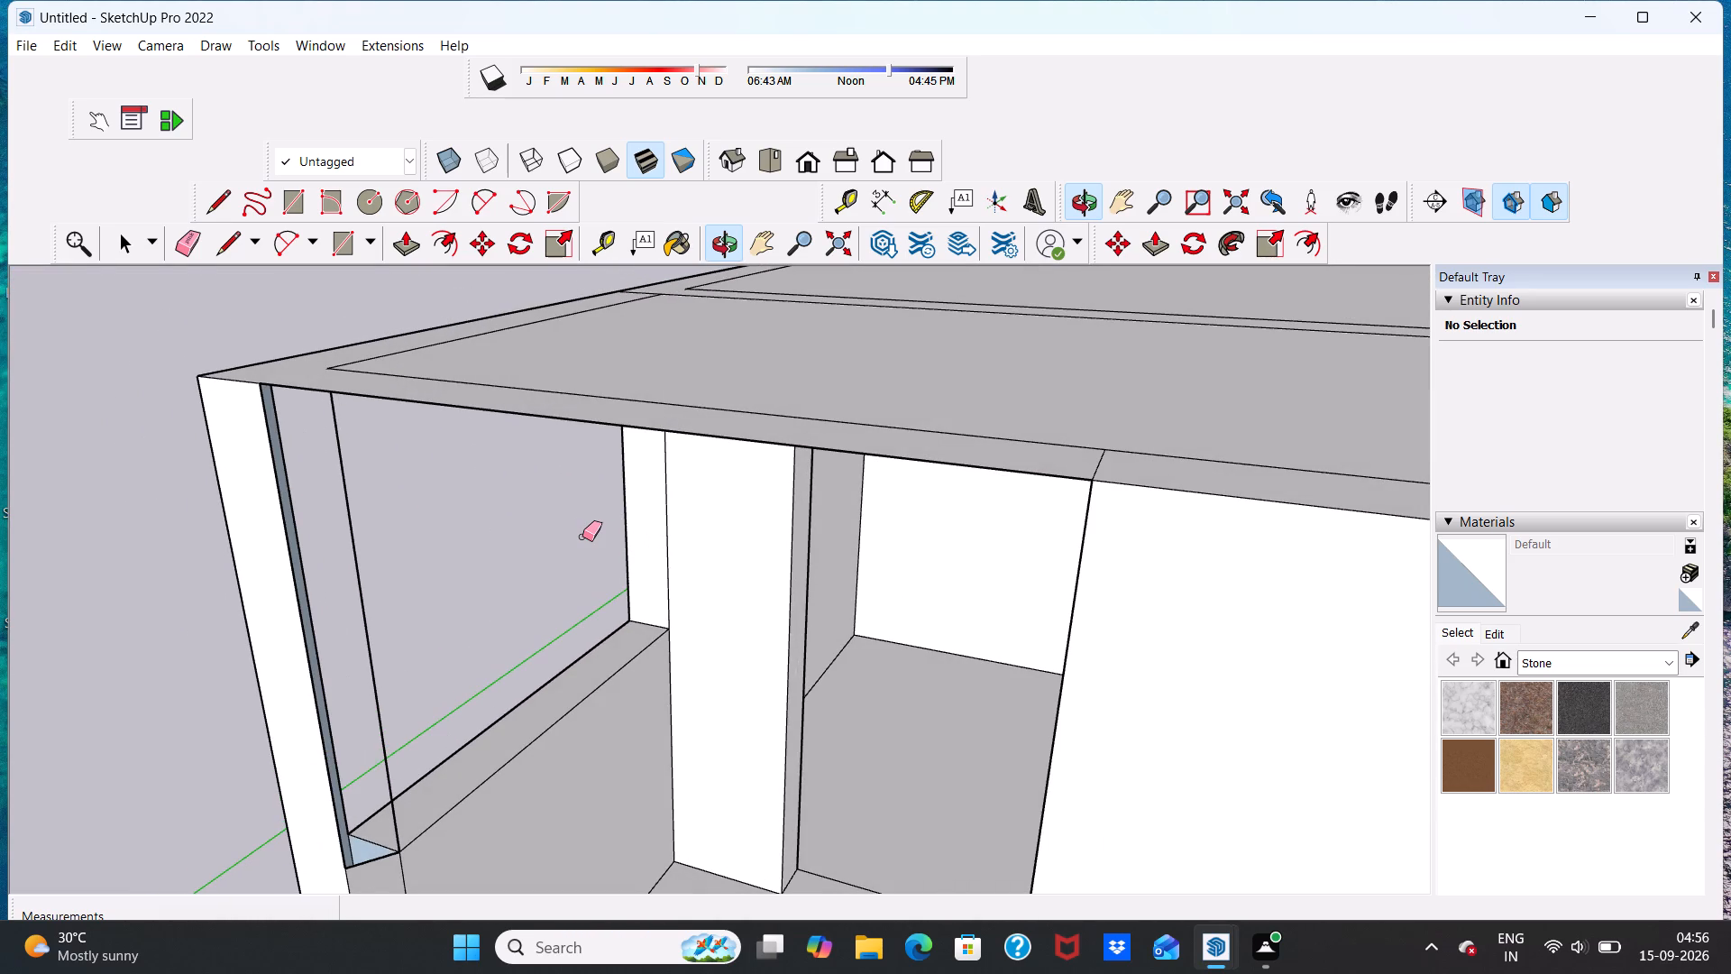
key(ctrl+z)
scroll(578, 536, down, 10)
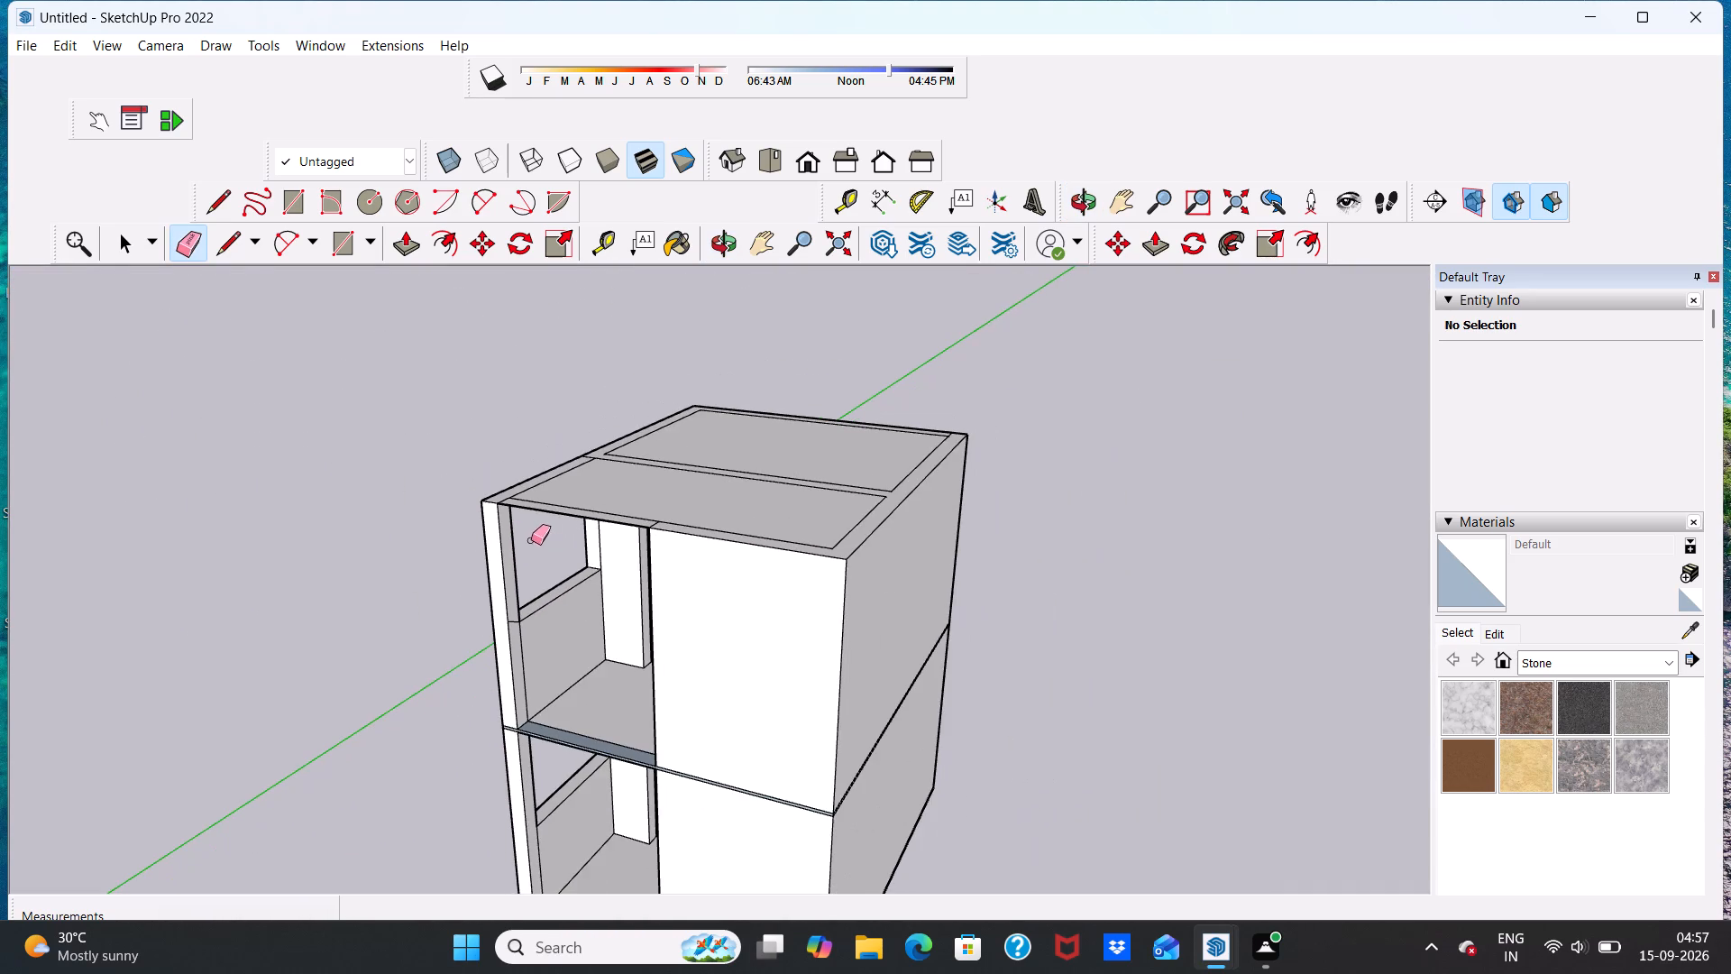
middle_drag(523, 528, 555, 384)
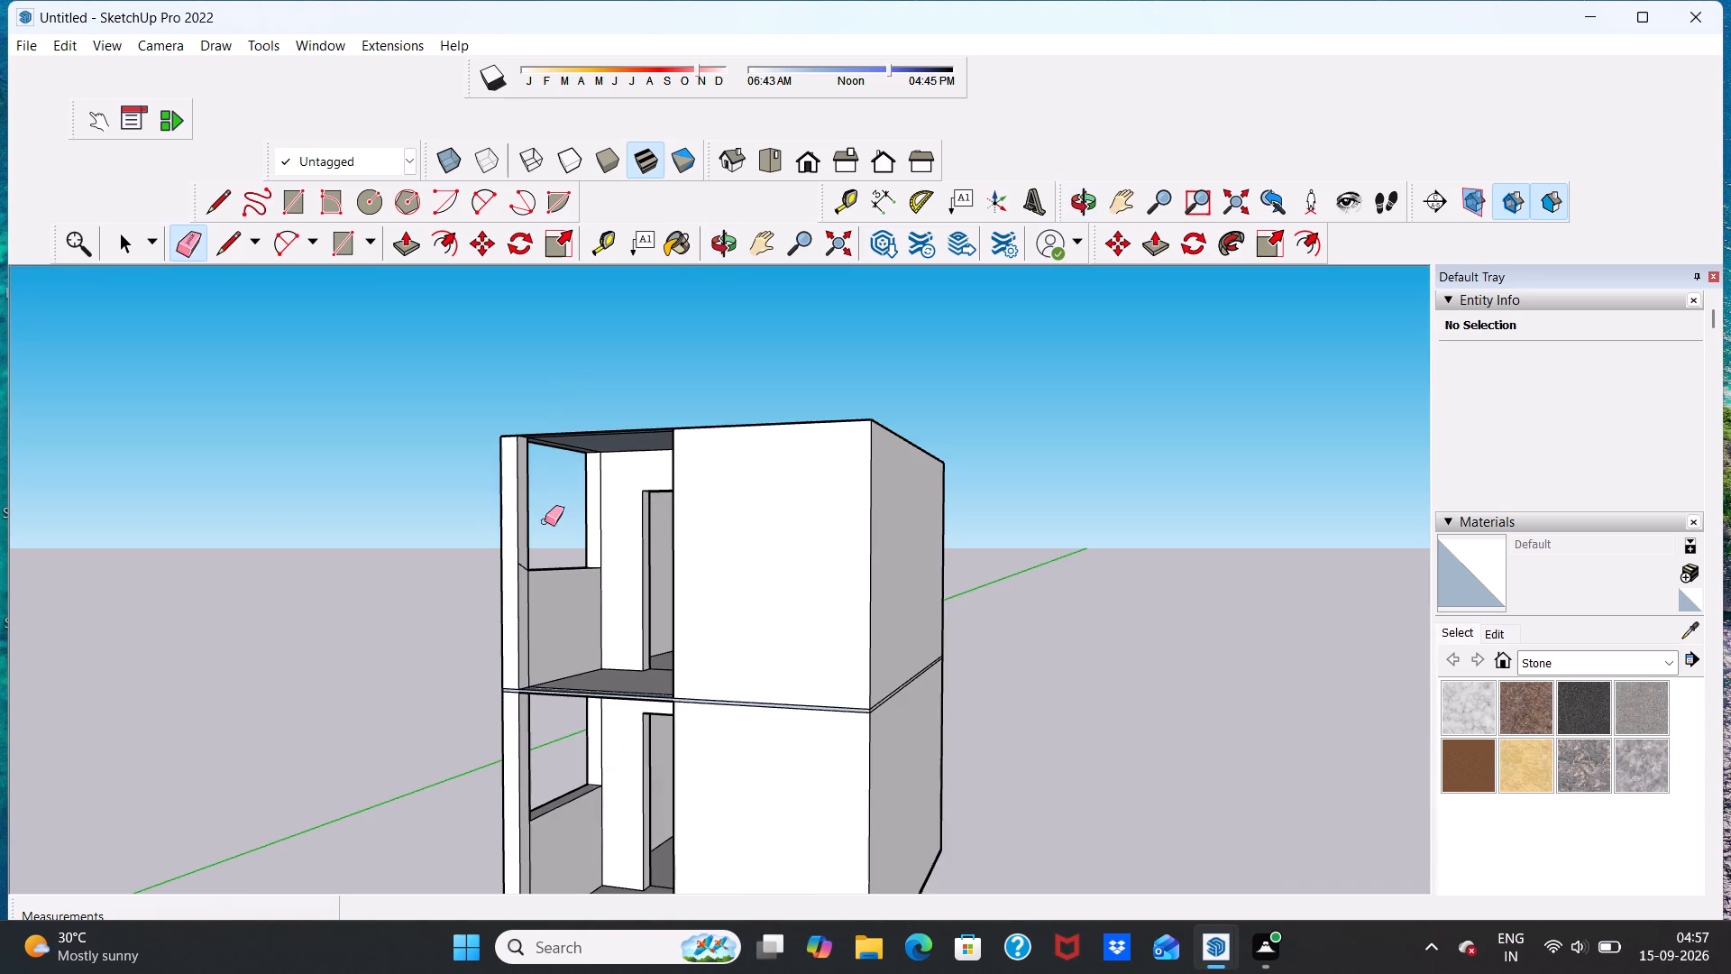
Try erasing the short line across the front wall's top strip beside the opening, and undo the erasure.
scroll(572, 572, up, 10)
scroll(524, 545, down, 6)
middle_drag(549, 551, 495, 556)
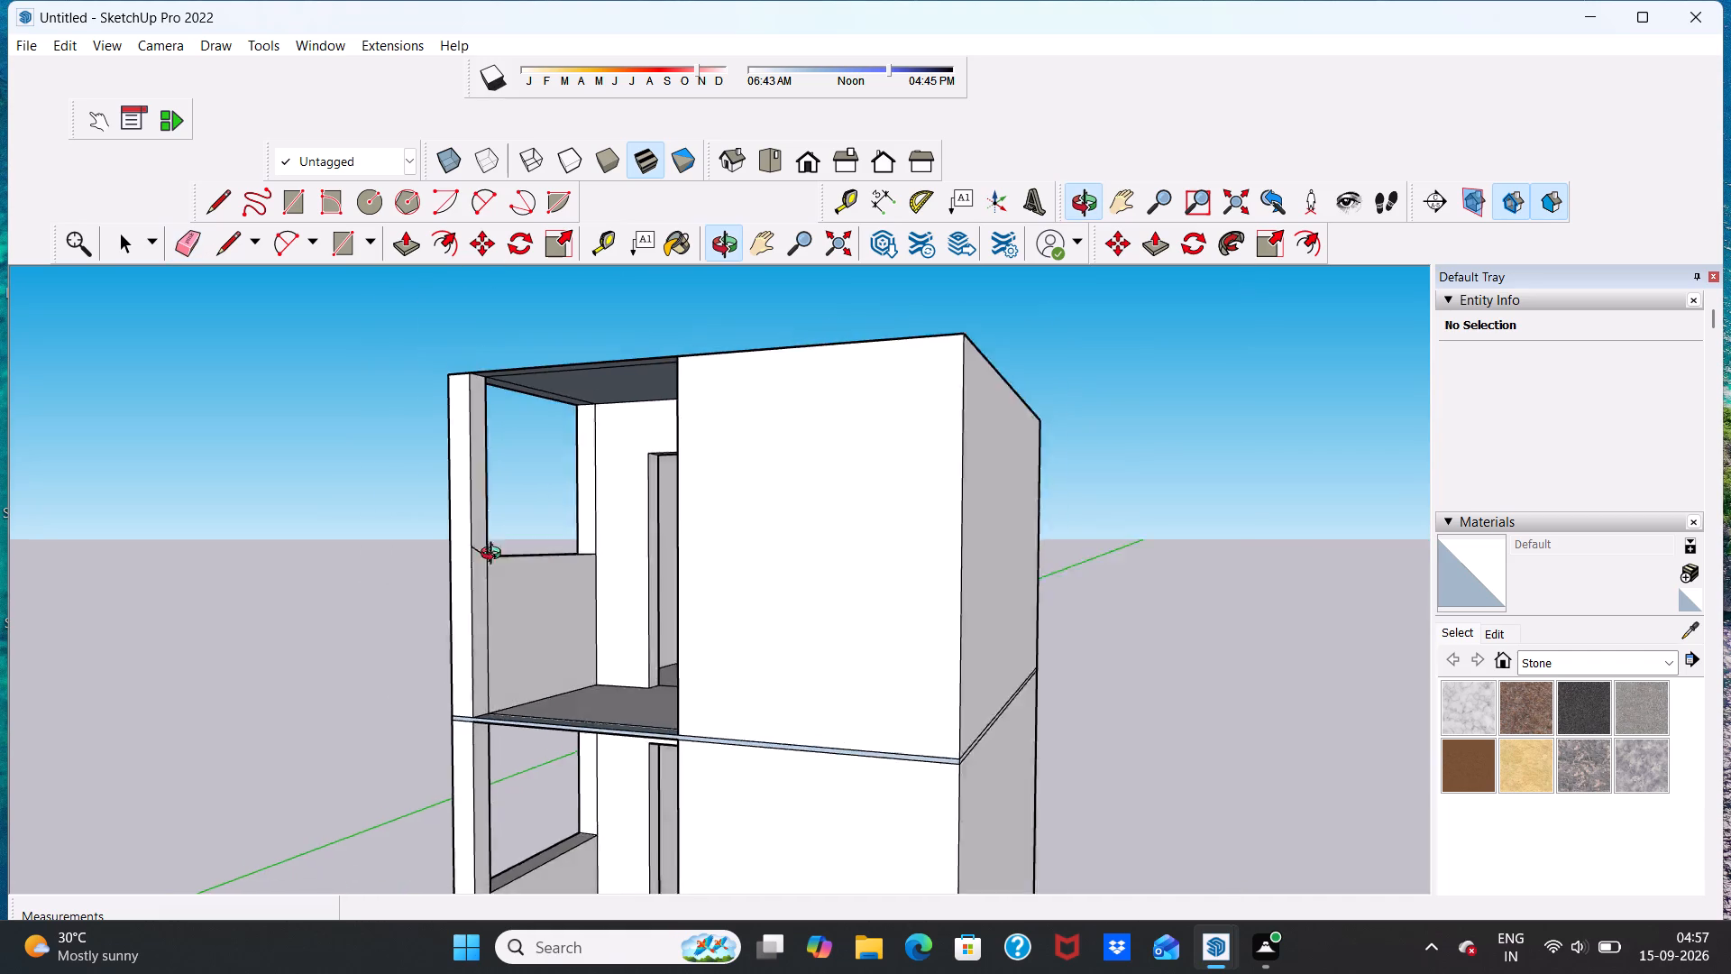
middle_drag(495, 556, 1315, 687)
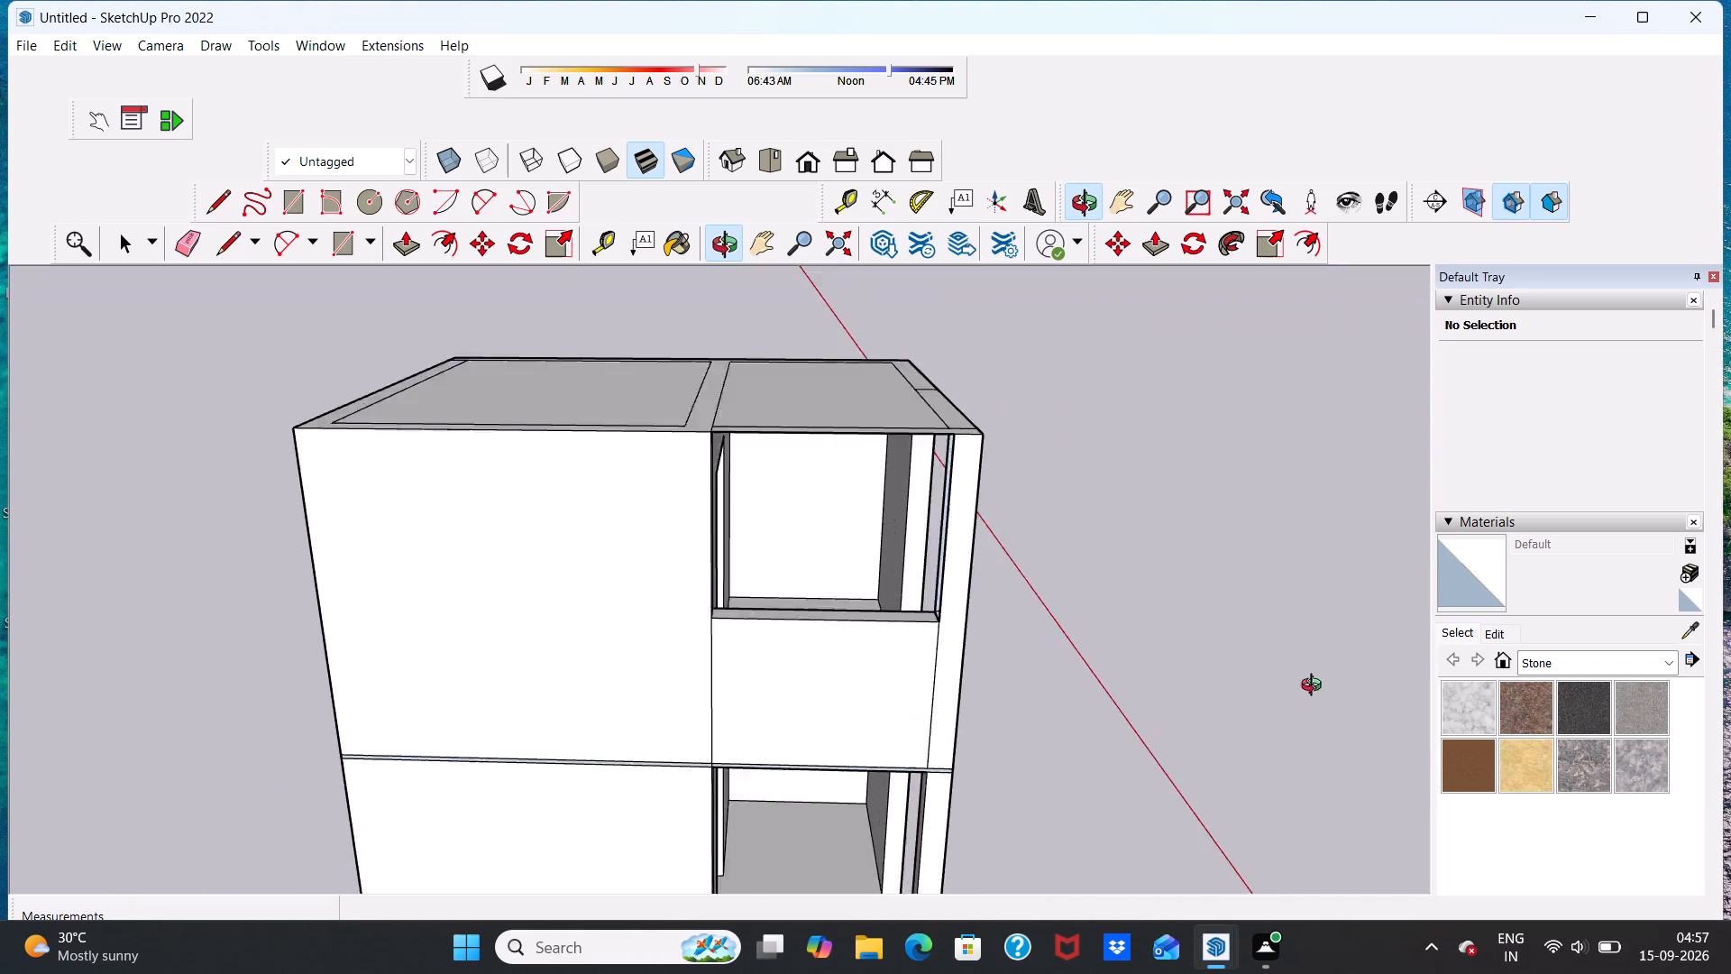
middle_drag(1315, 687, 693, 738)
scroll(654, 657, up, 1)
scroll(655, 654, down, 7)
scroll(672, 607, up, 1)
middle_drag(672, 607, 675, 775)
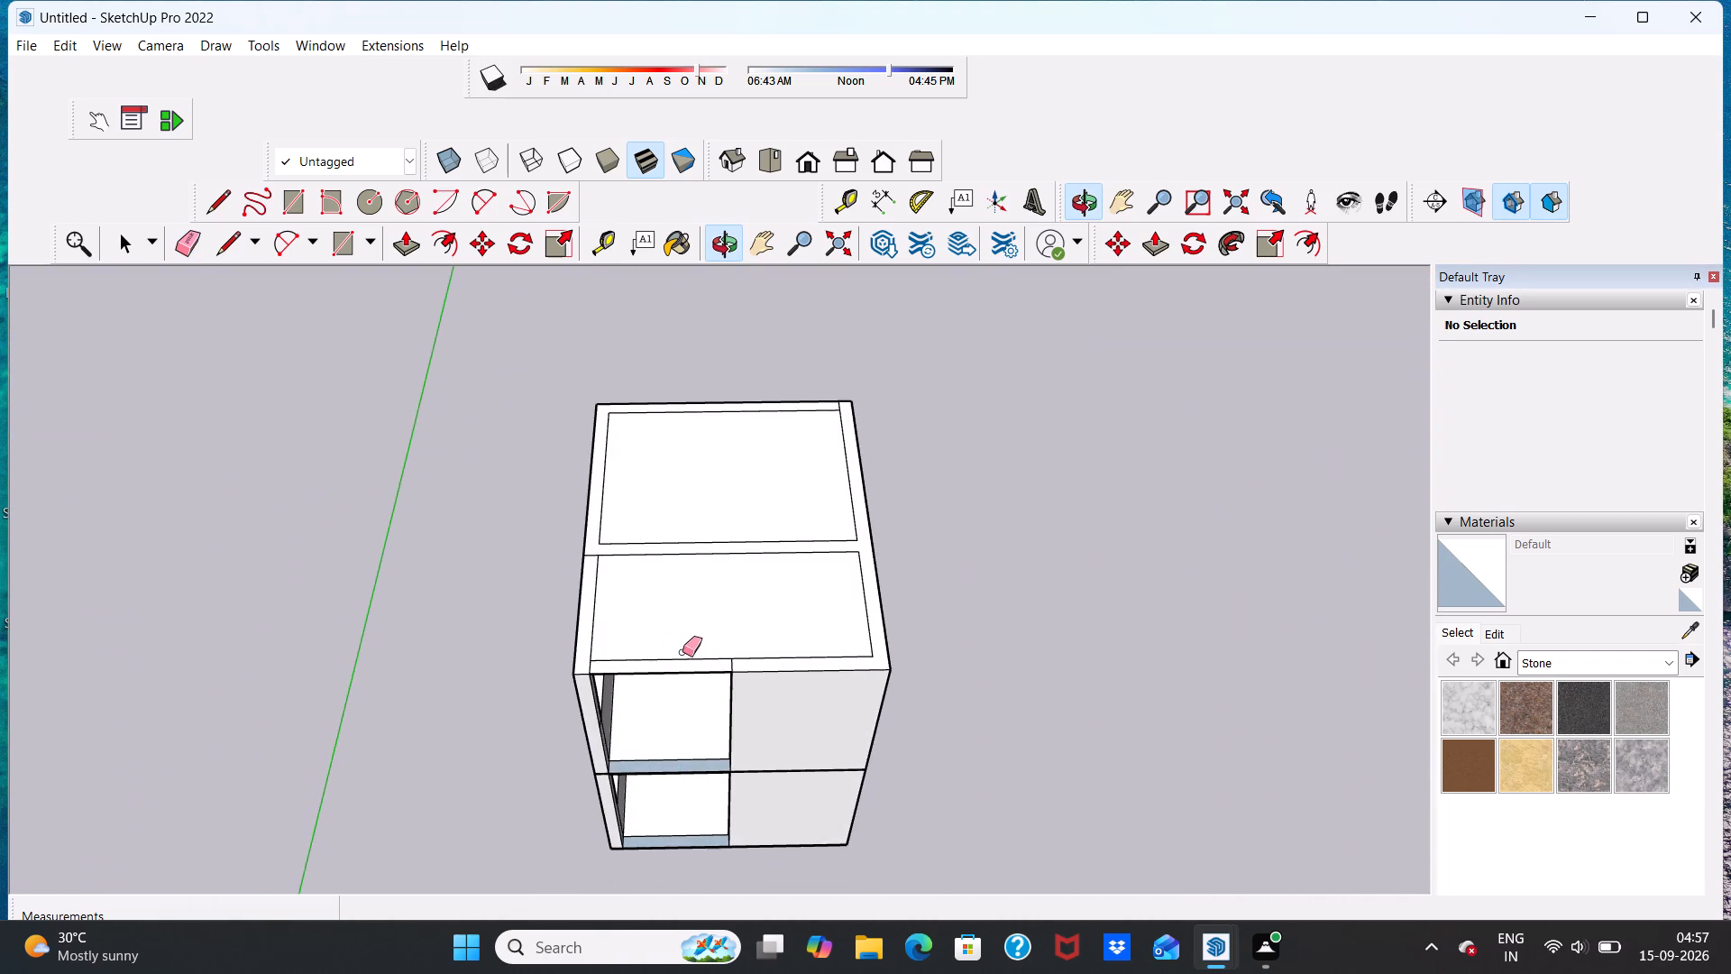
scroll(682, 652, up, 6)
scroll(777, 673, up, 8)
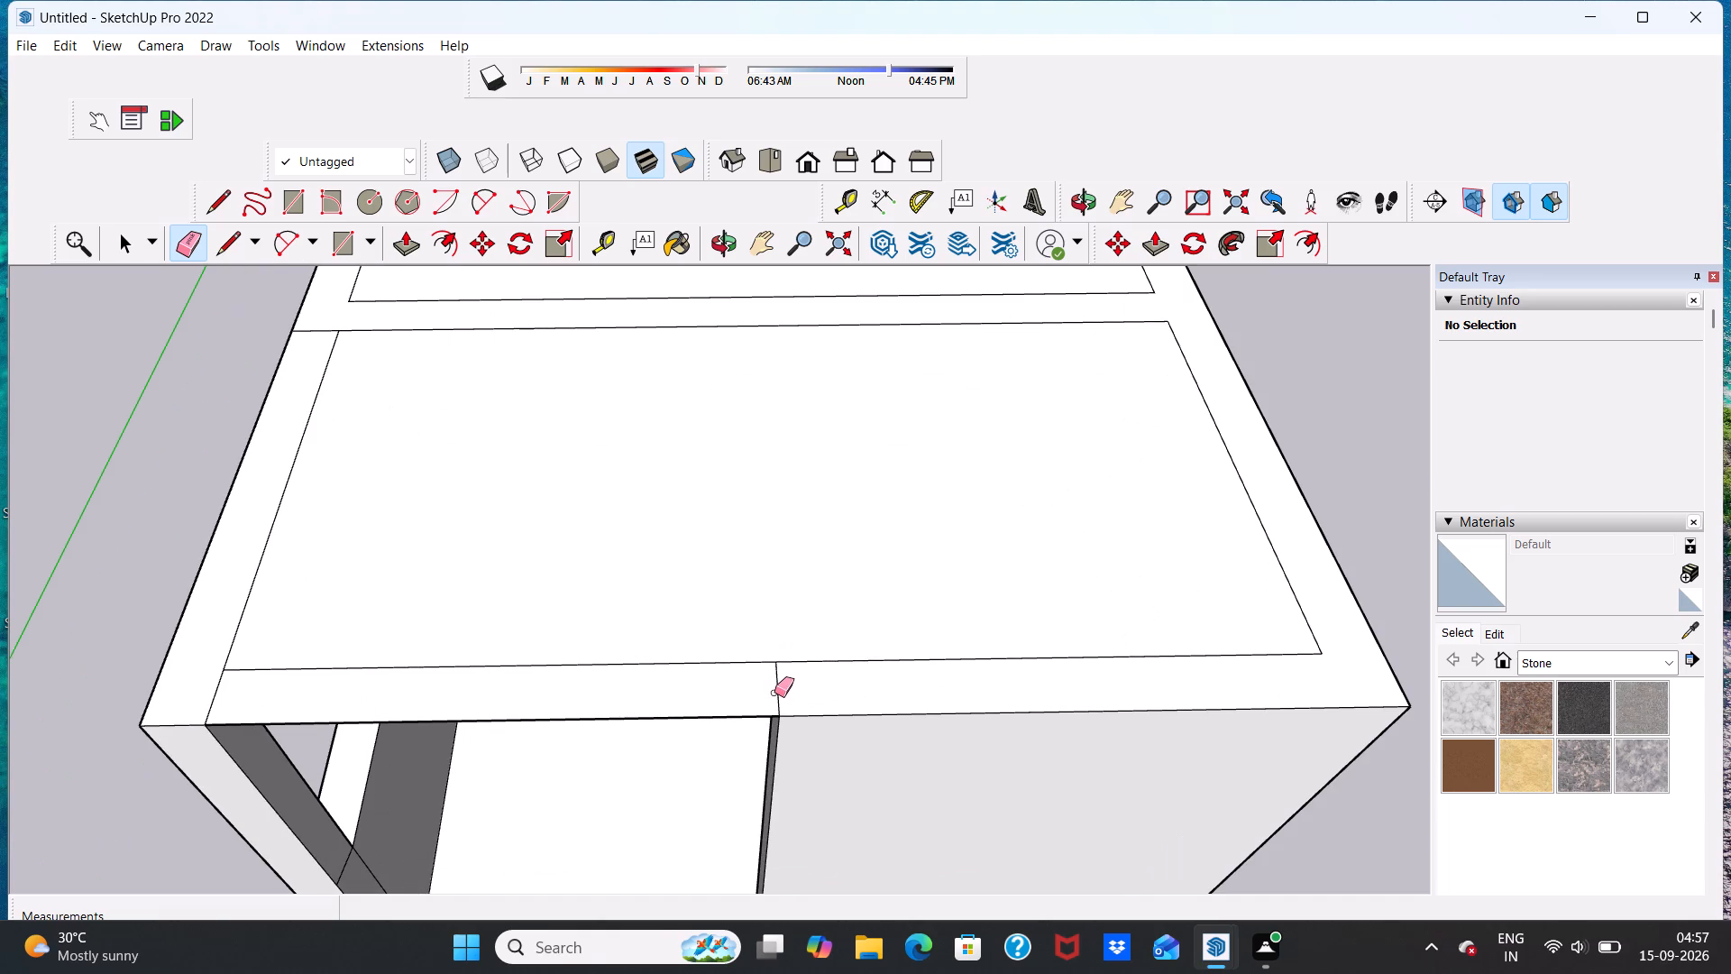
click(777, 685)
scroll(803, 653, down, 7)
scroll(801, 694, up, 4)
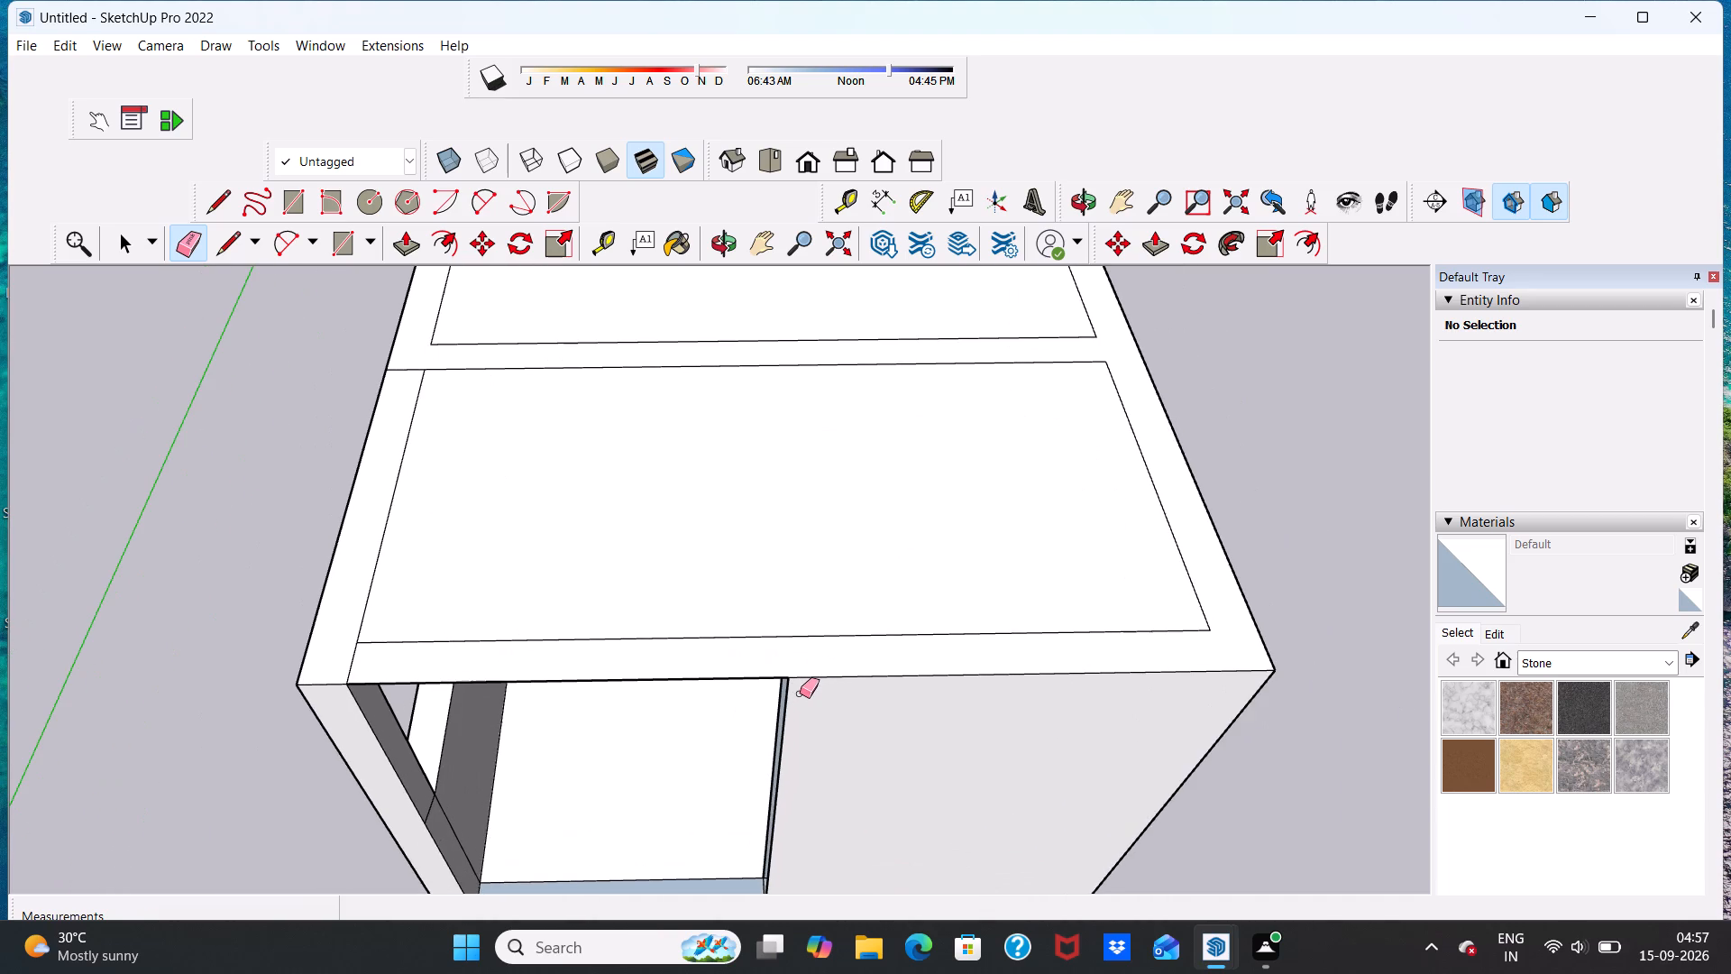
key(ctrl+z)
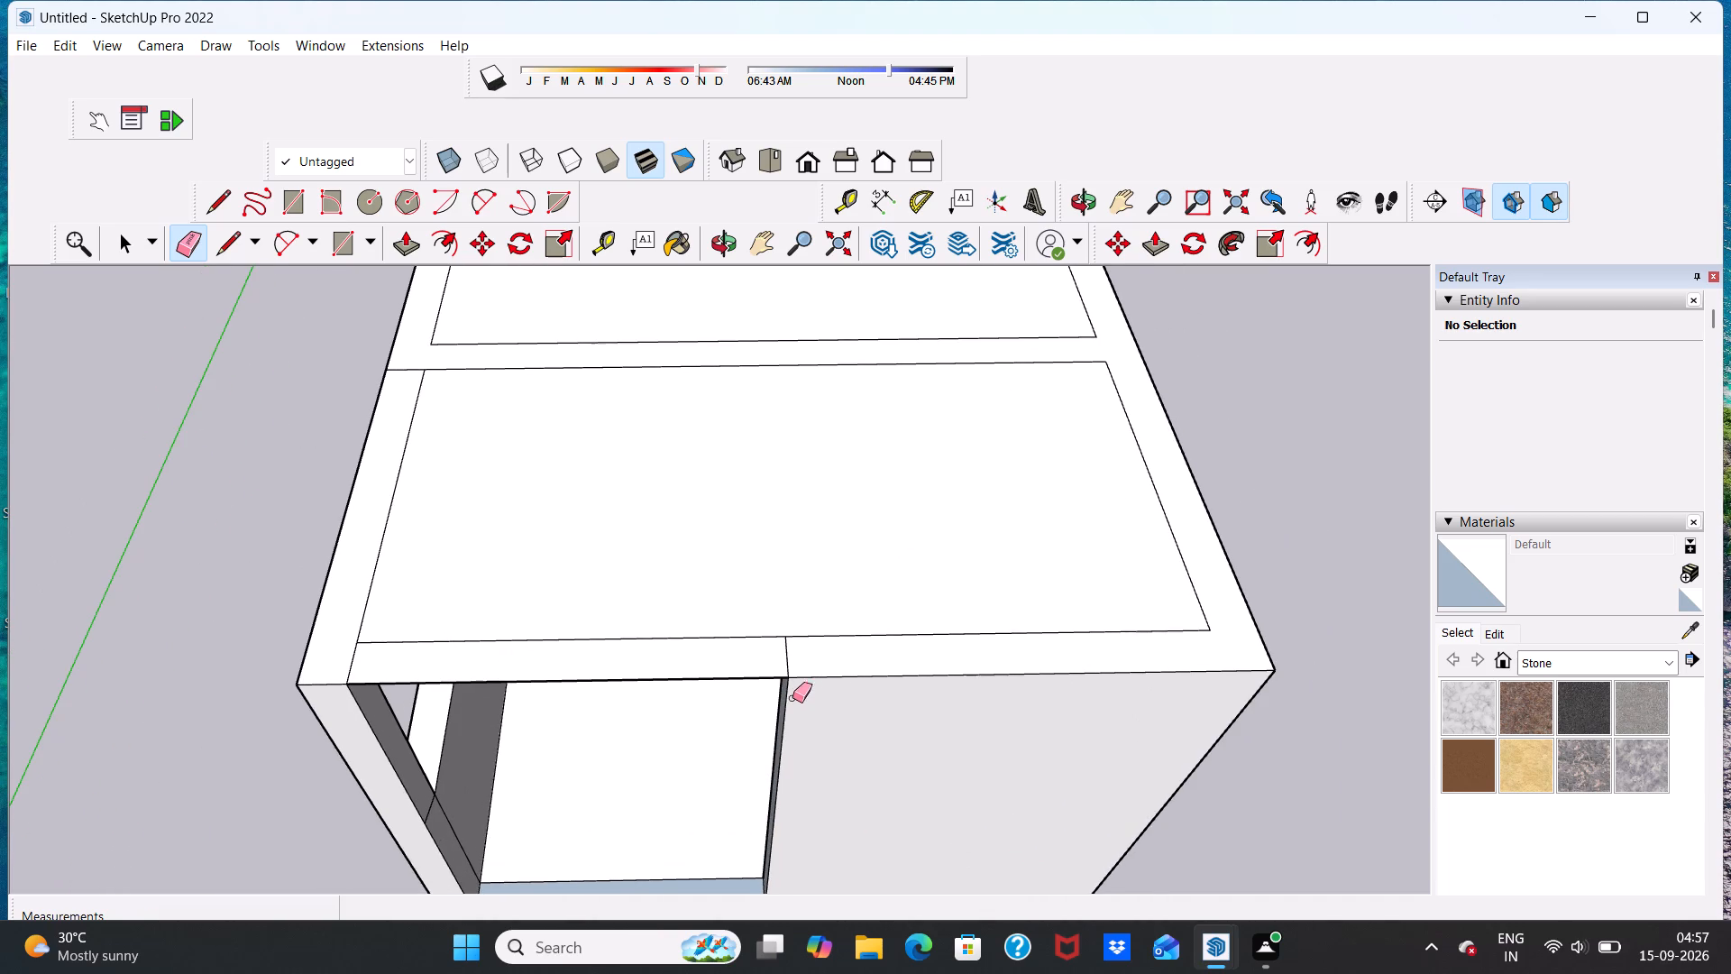
Inspect the upper front opening's jamb and the wall outlines on the roof from above and from the front.
scroll(756, 816, up, 2)
middle_drag(756, 757, 853, 710)
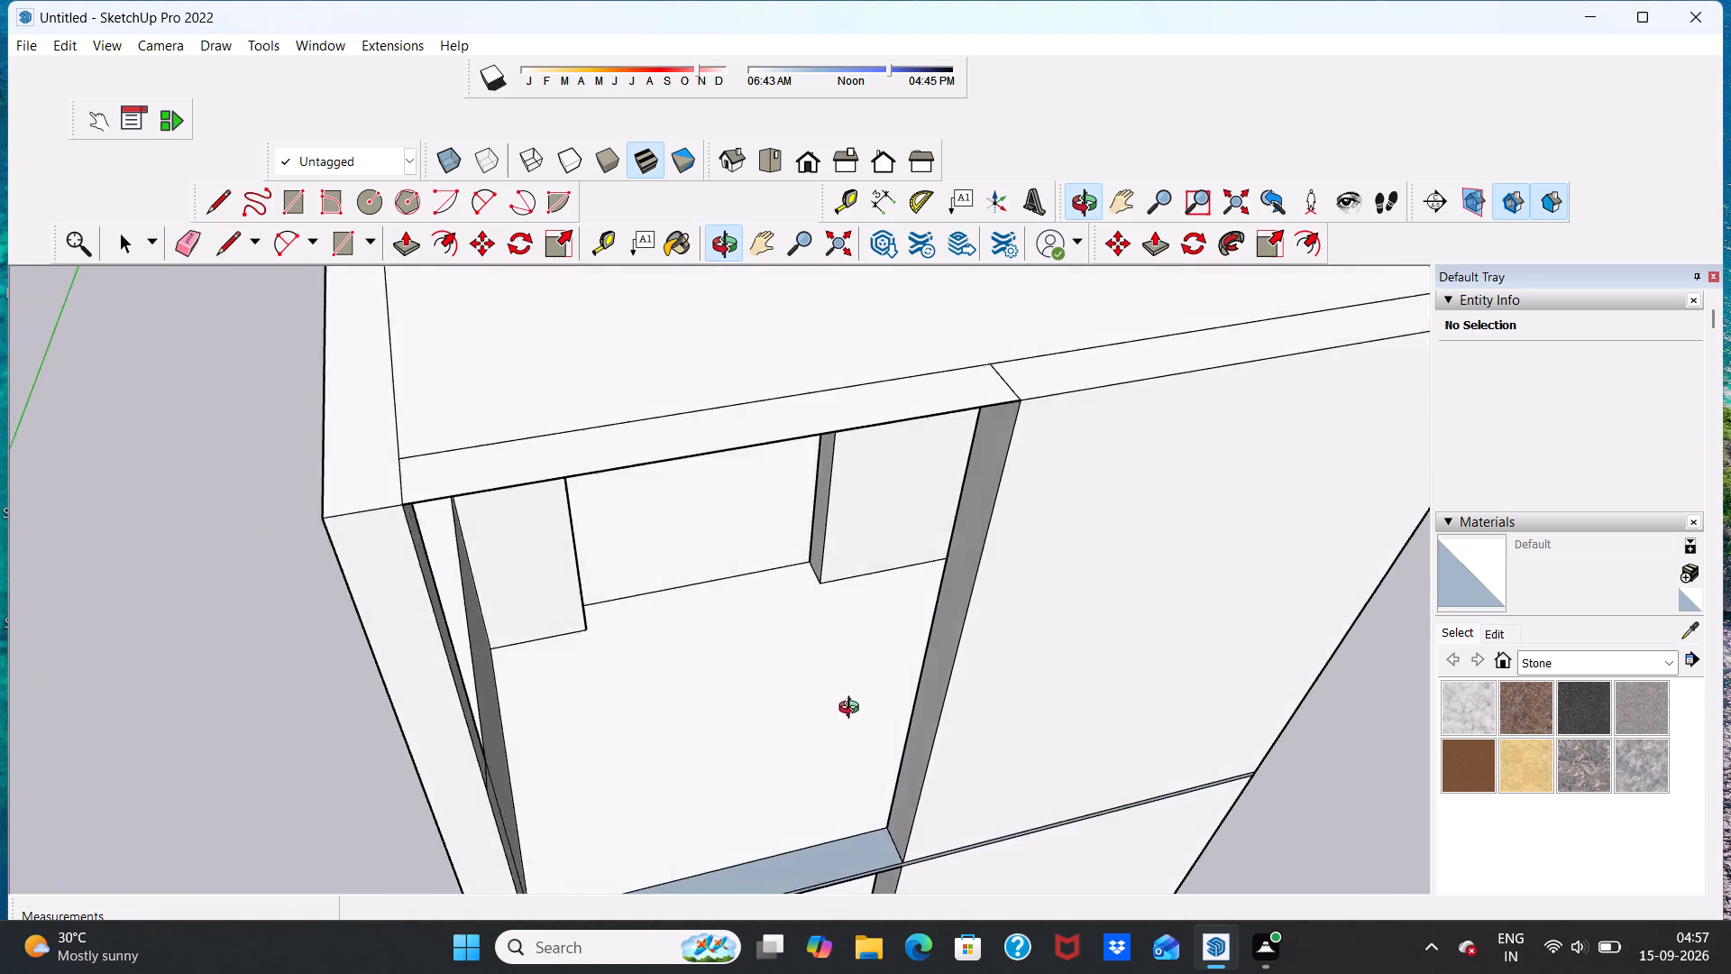
middle_drag(853, 710, 700, 616)
scroll(707, 636, down, 4)
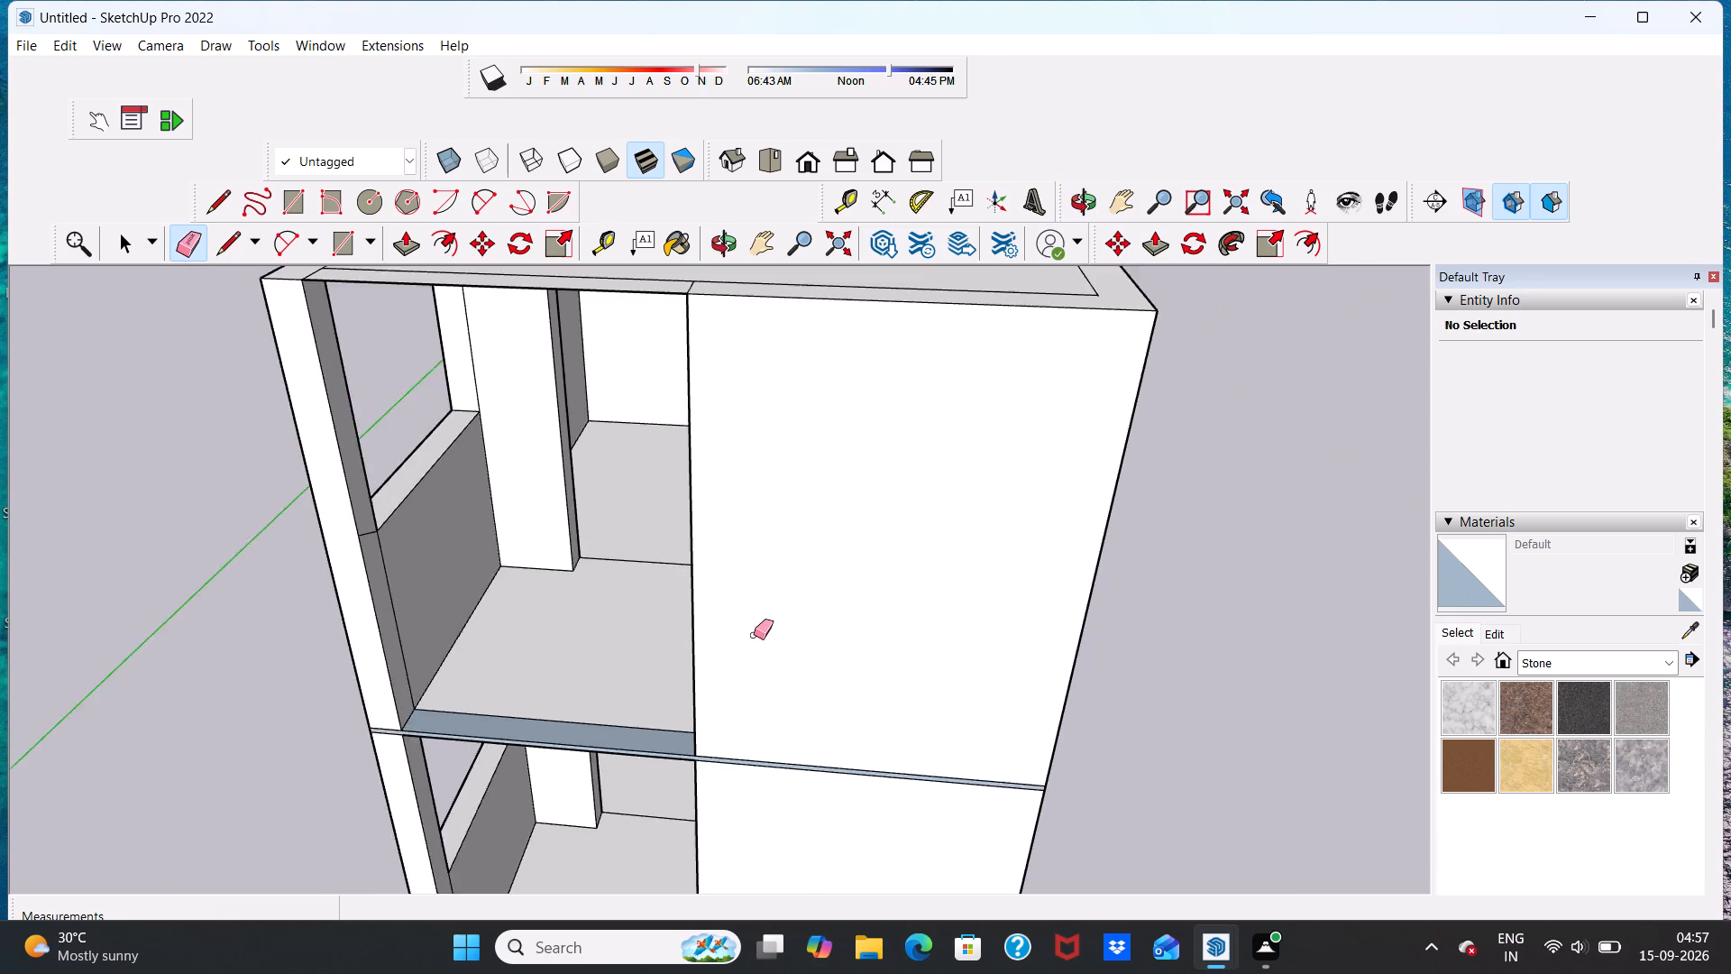
scroll(754, 635, down, 5)
key(space)
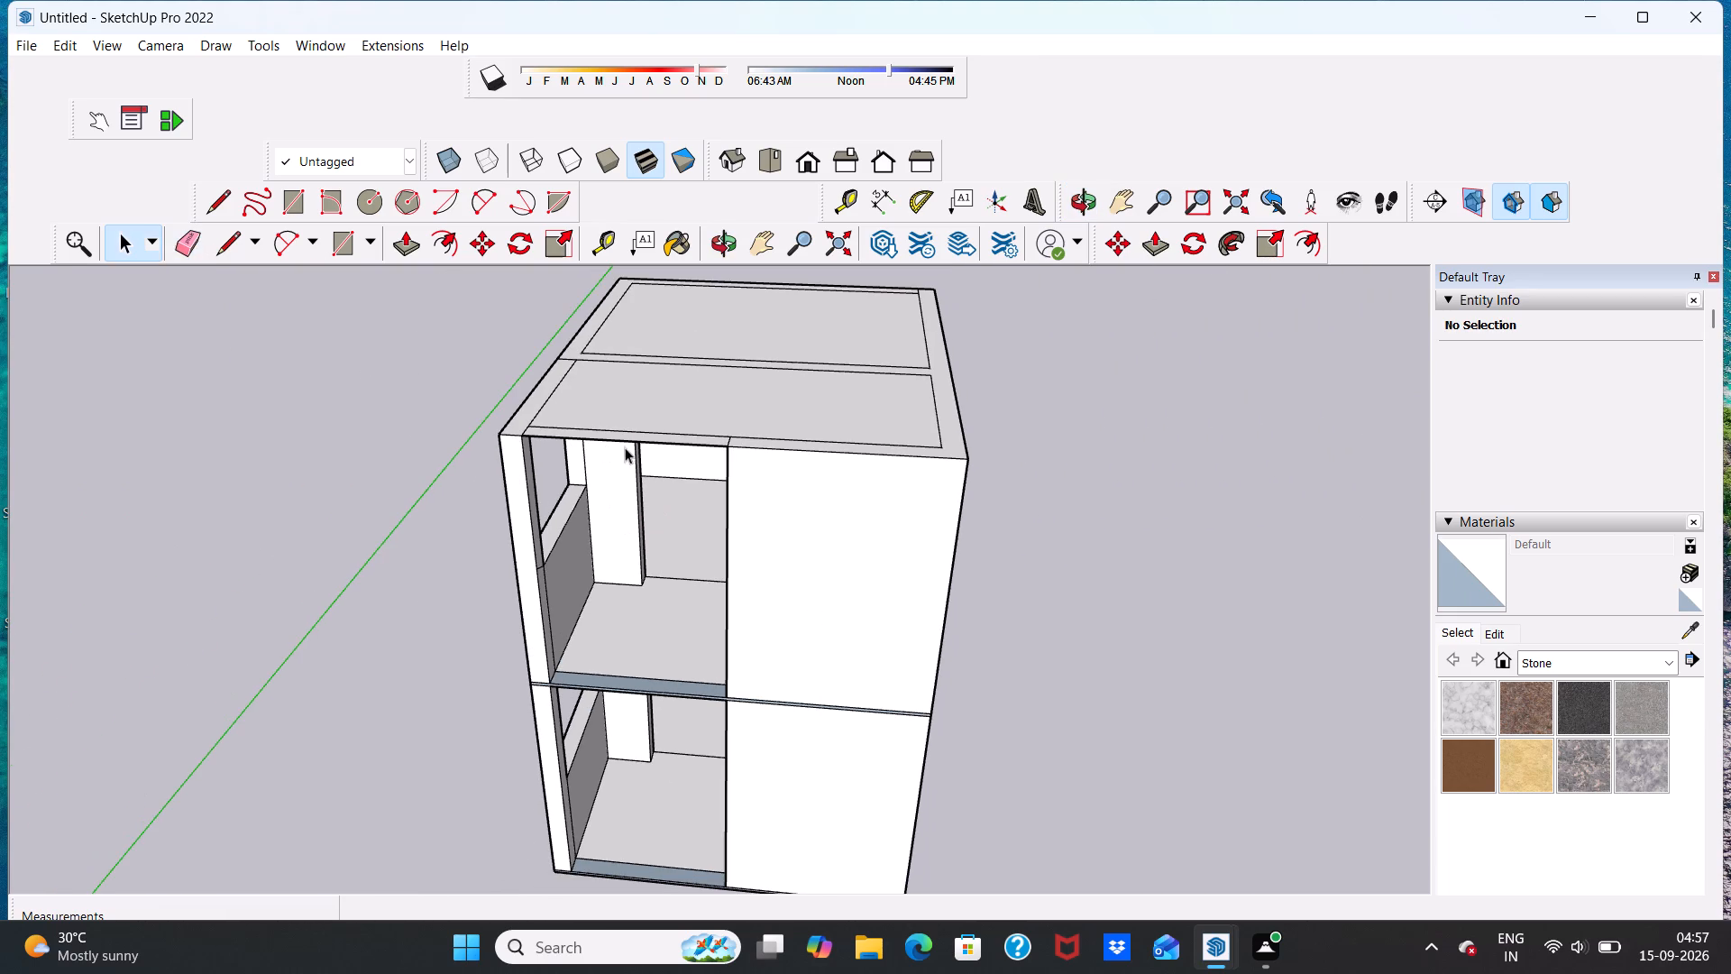
middle_drag(626, 448, 647, 609)
scroll(714, 450, down, 5)
scroll(751, 475, up, 2)
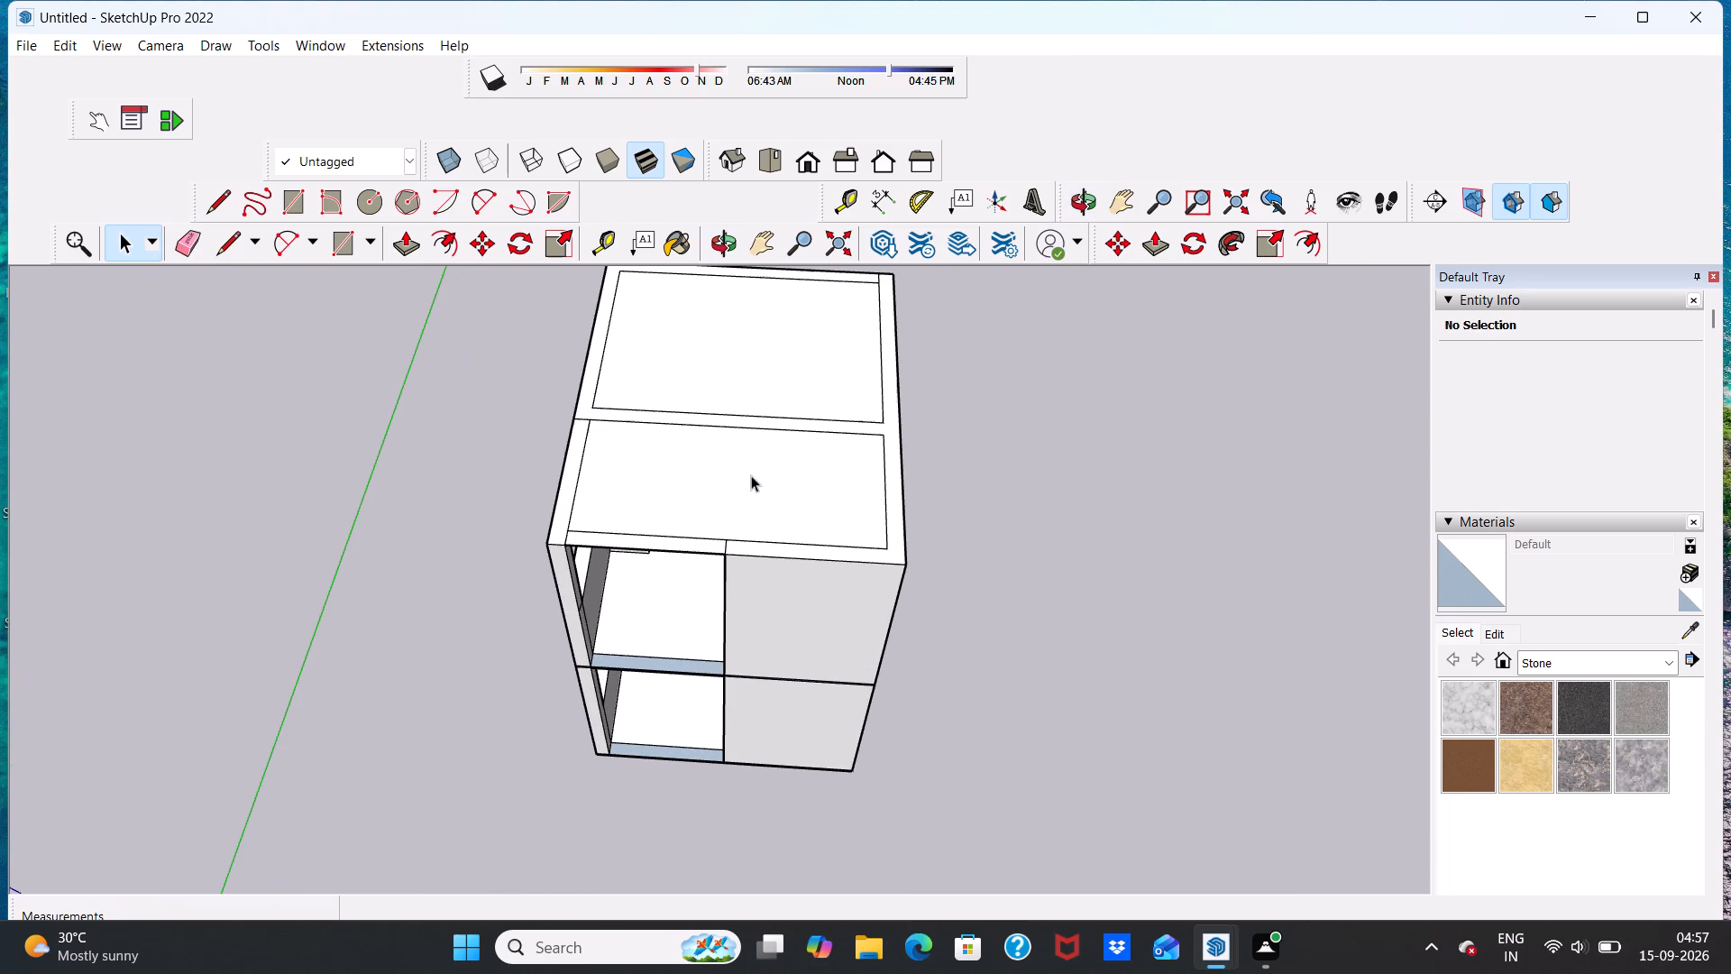
scroll(765, 502, up, 2)
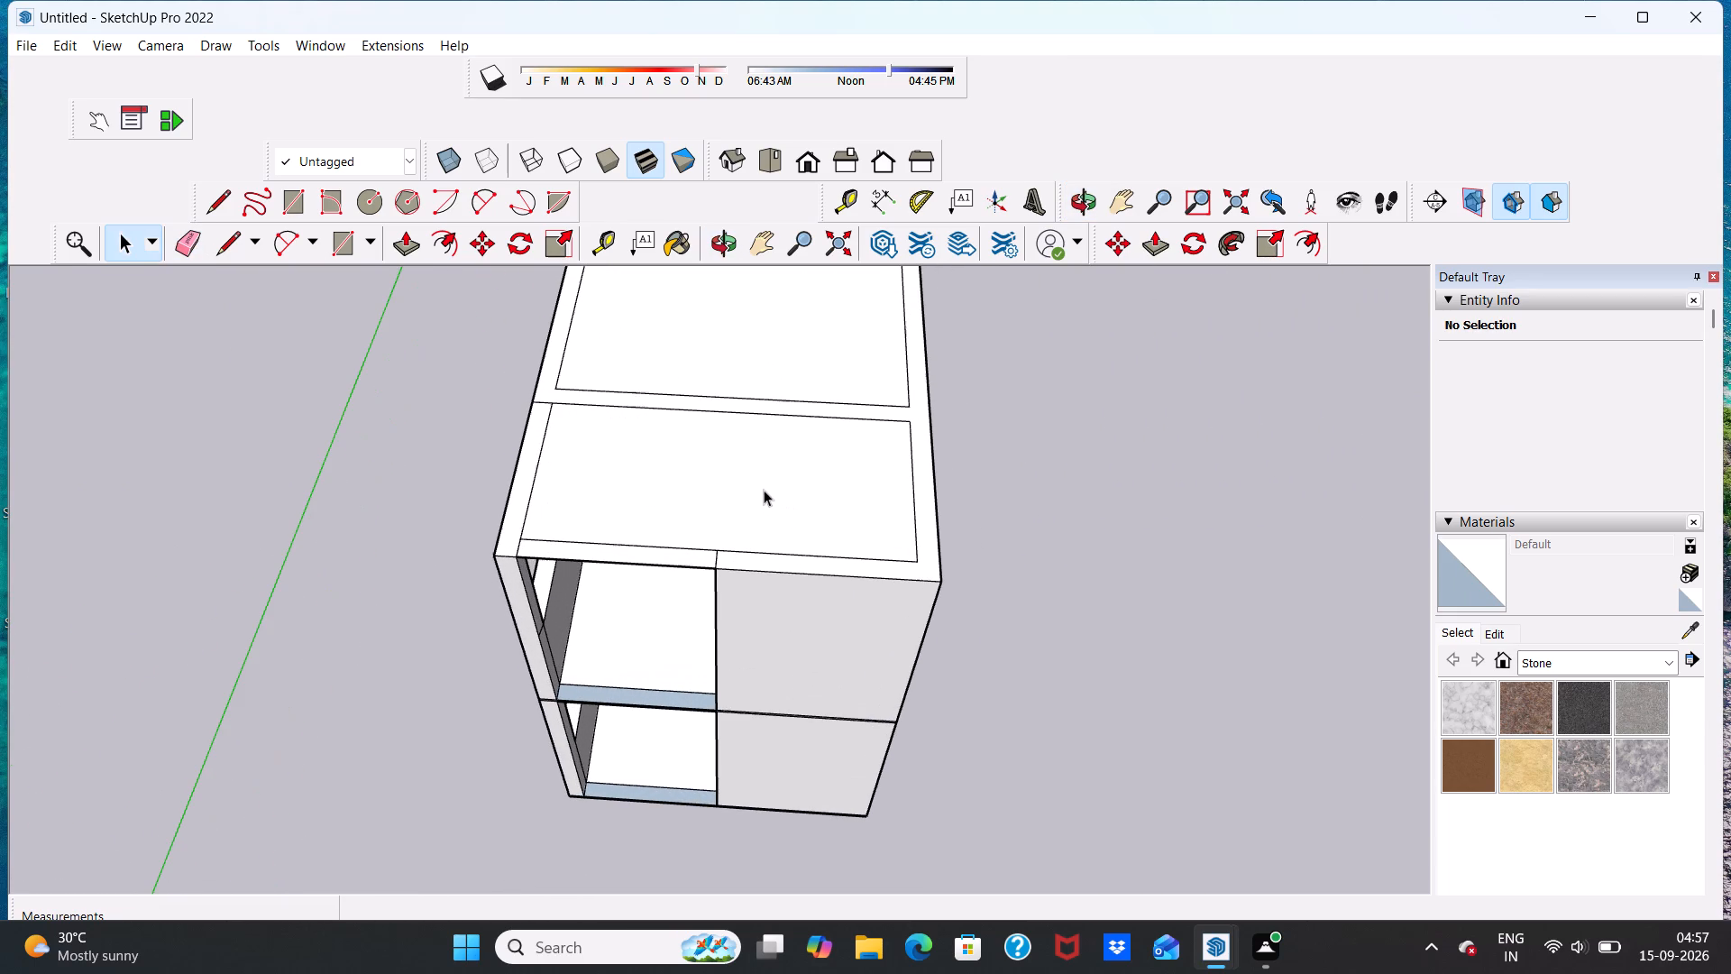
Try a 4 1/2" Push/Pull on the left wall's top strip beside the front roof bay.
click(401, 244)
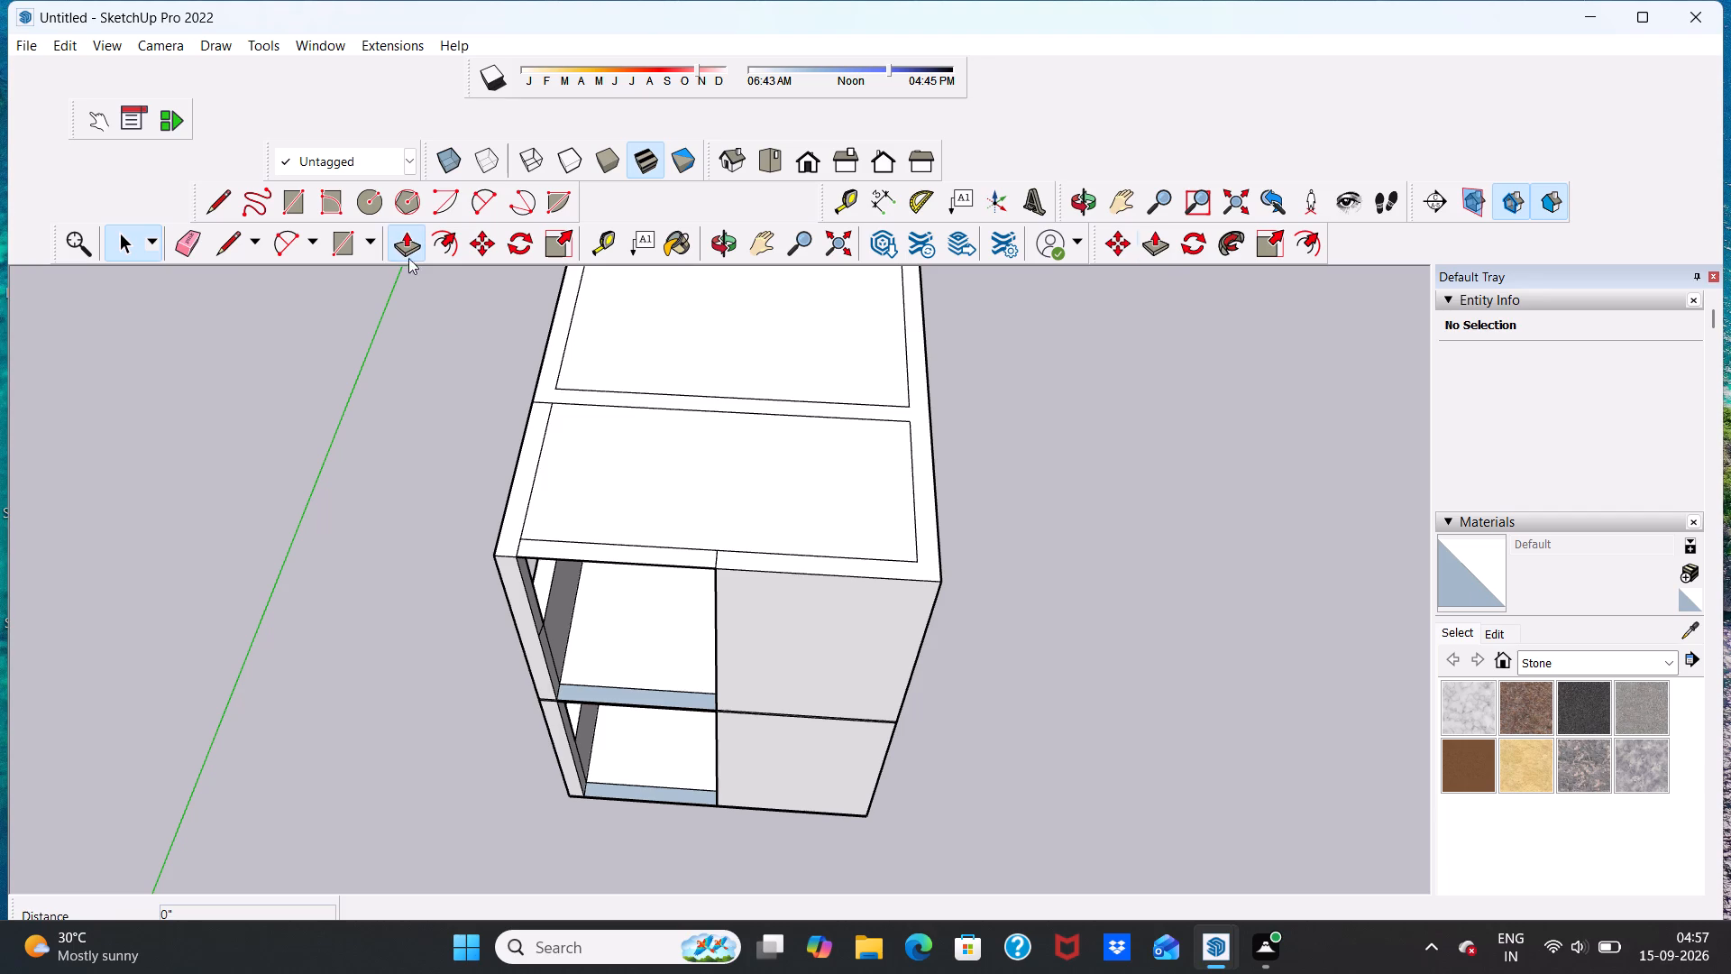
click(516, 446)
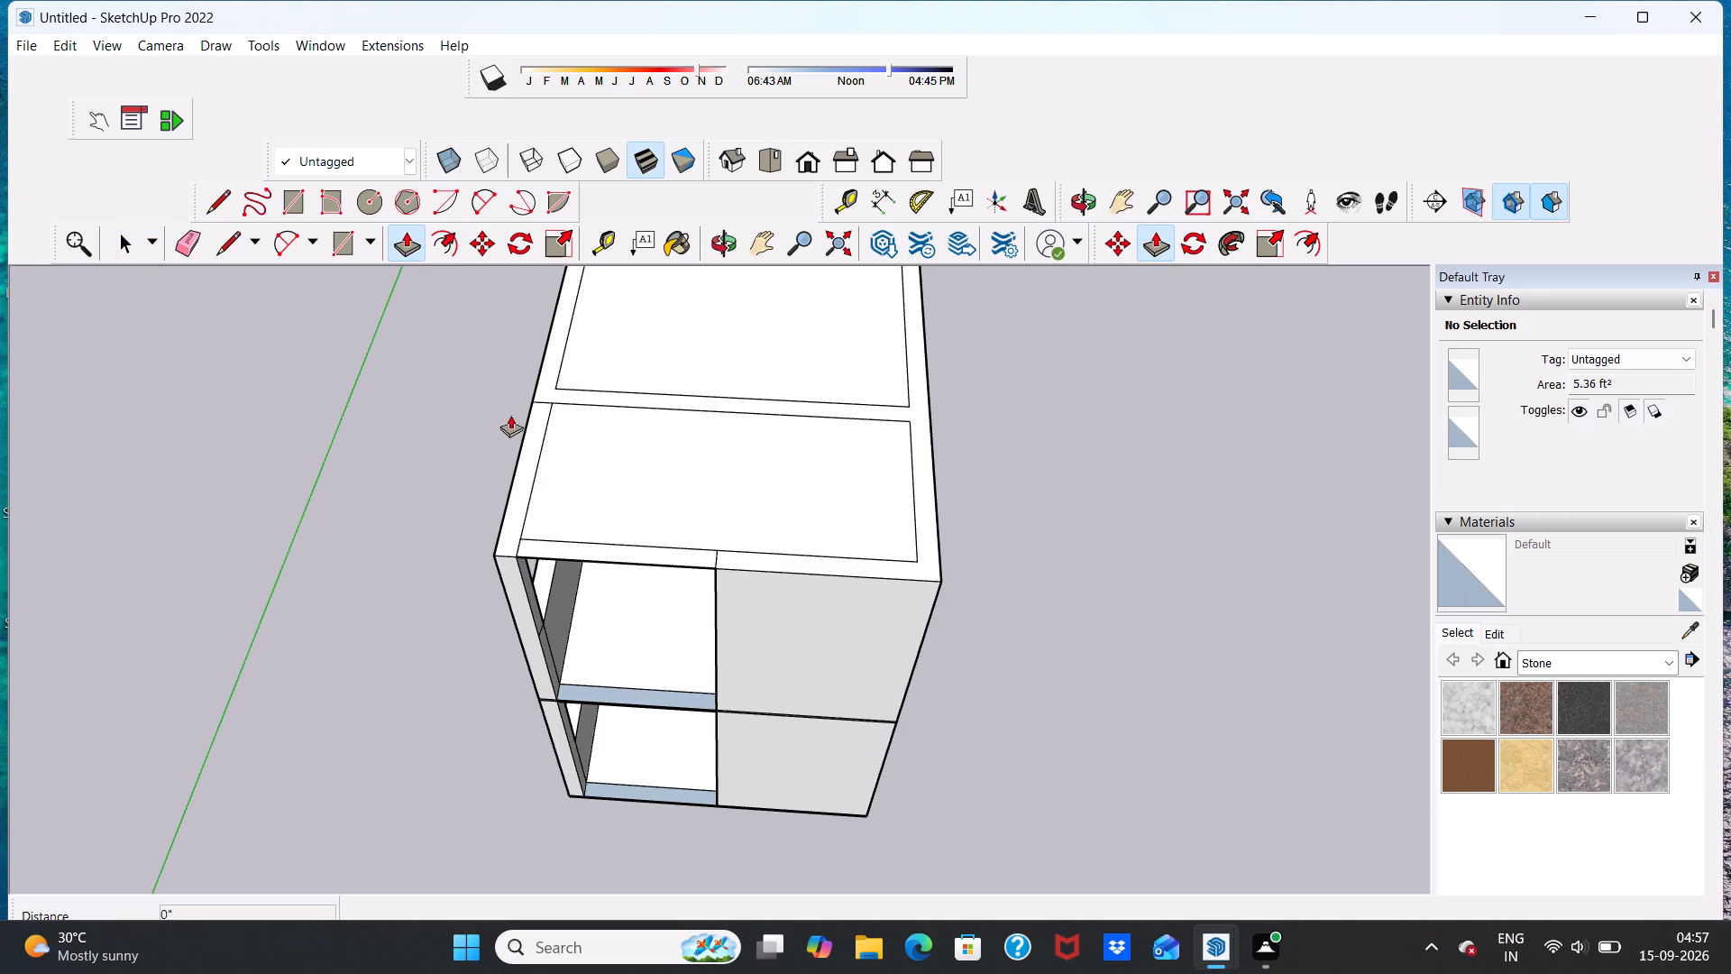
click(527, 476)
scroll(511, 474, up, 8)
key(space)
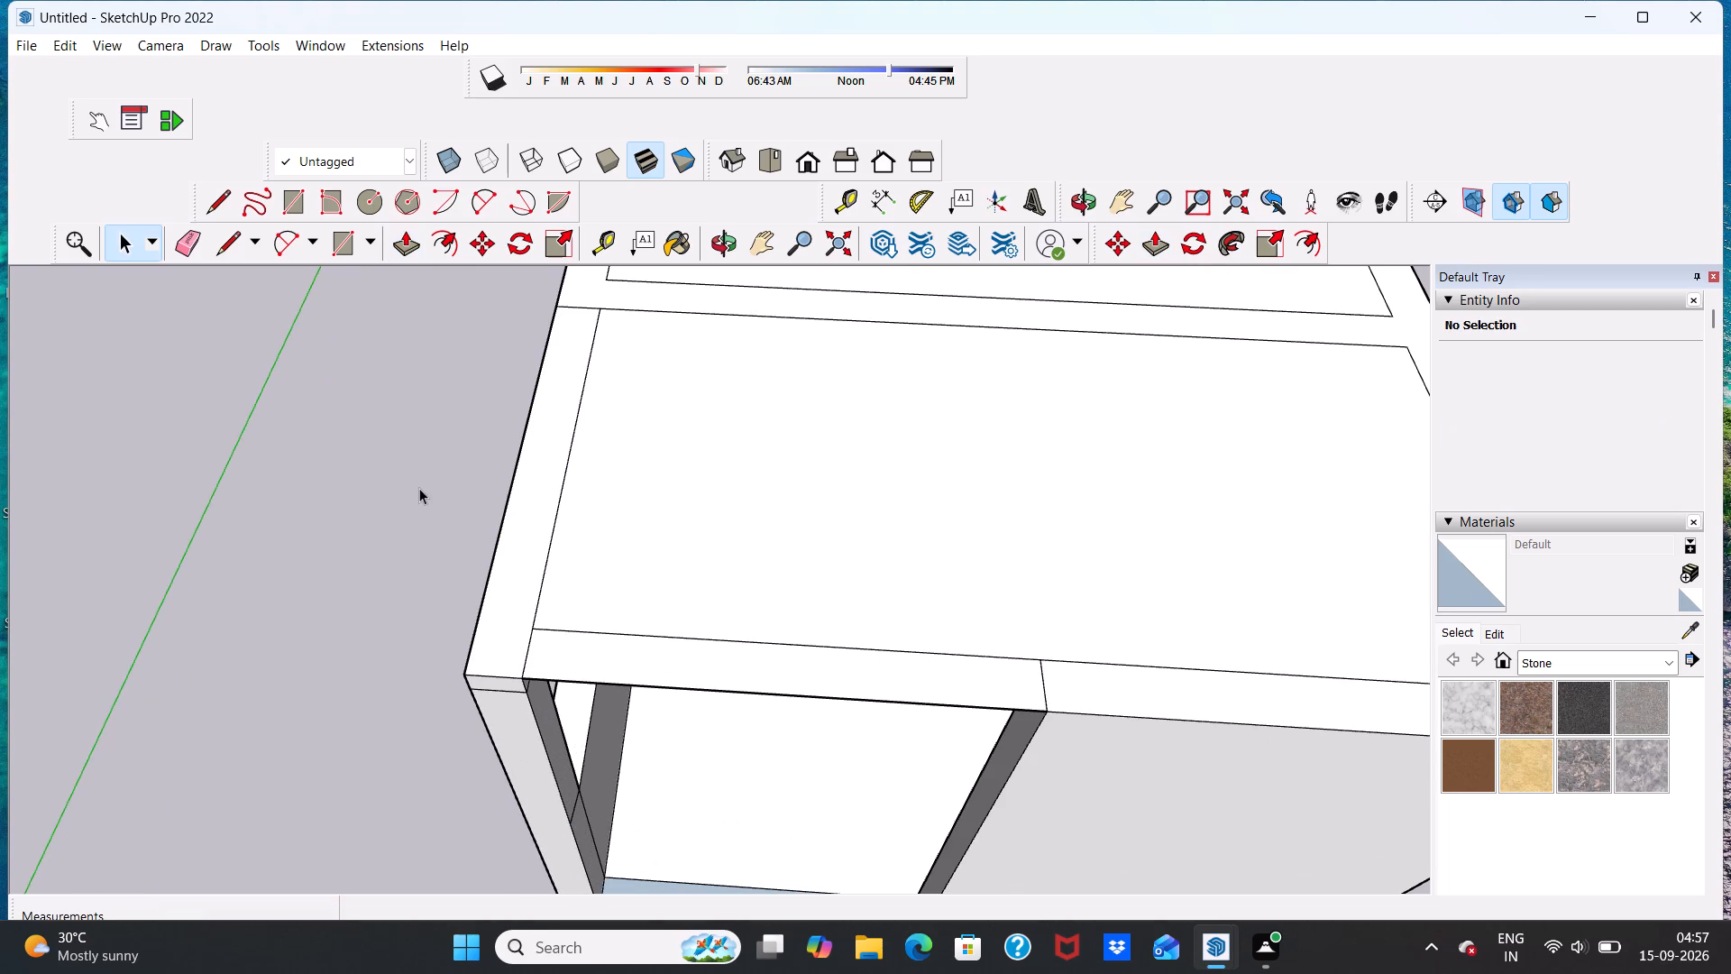
Push/Pull the left wall's top strip beside the front roof bay up 6'.
click(408, 254)
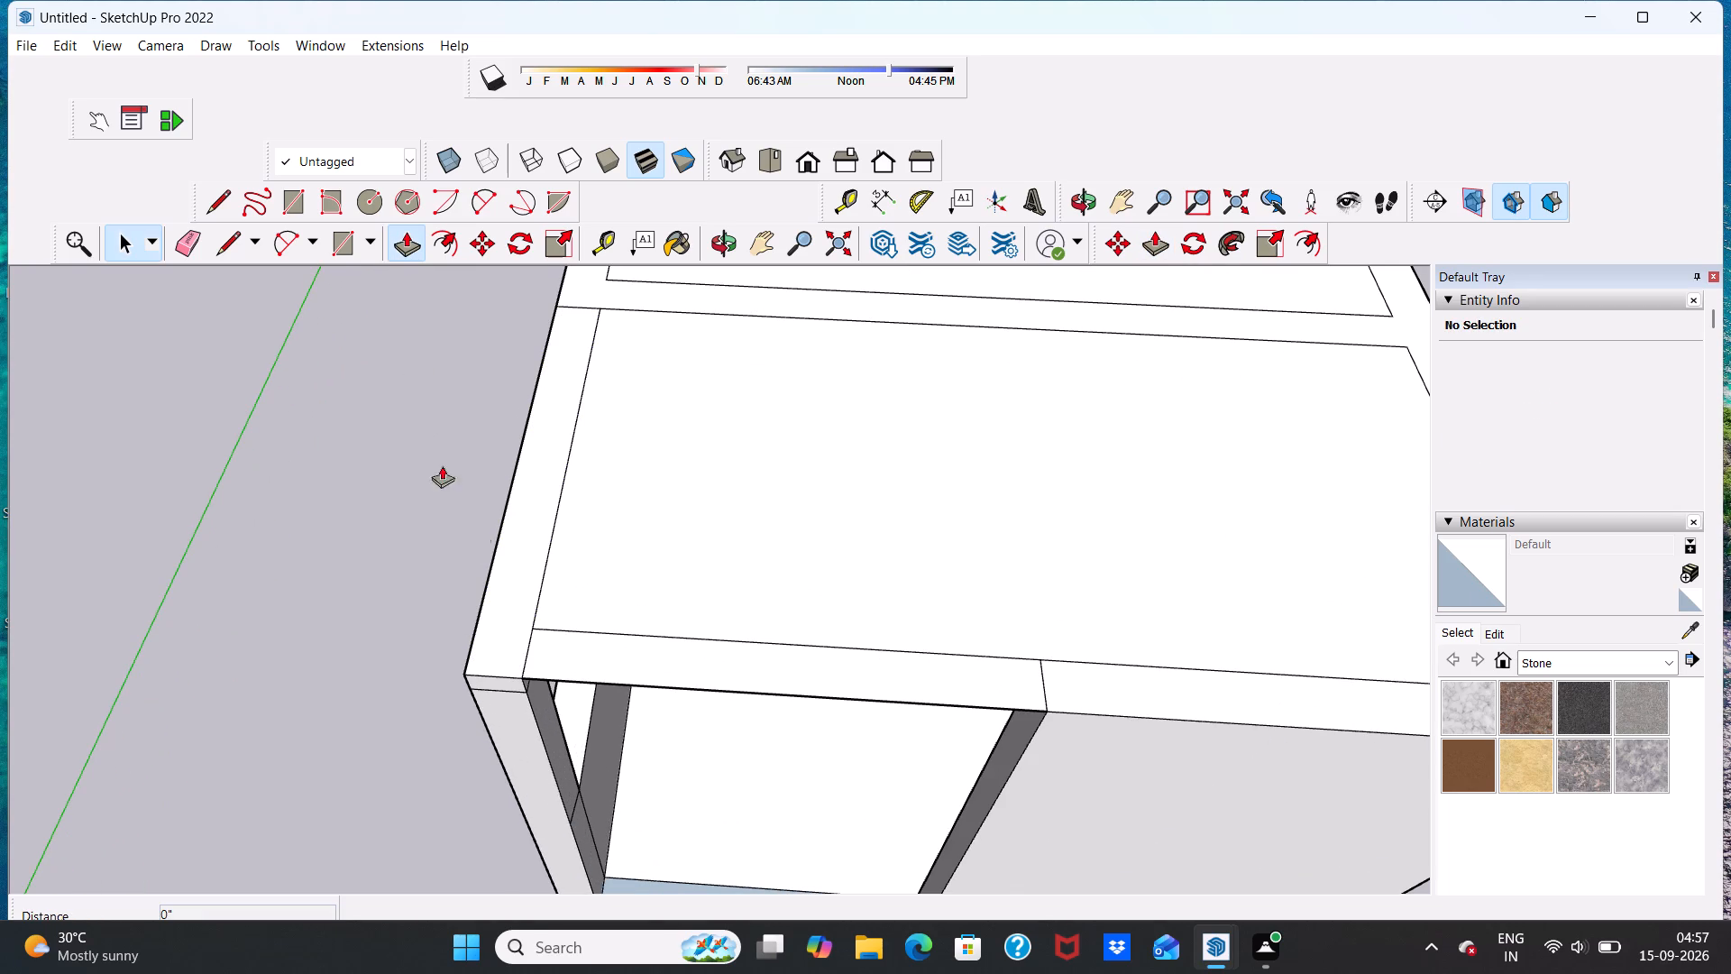
click(508, 575)
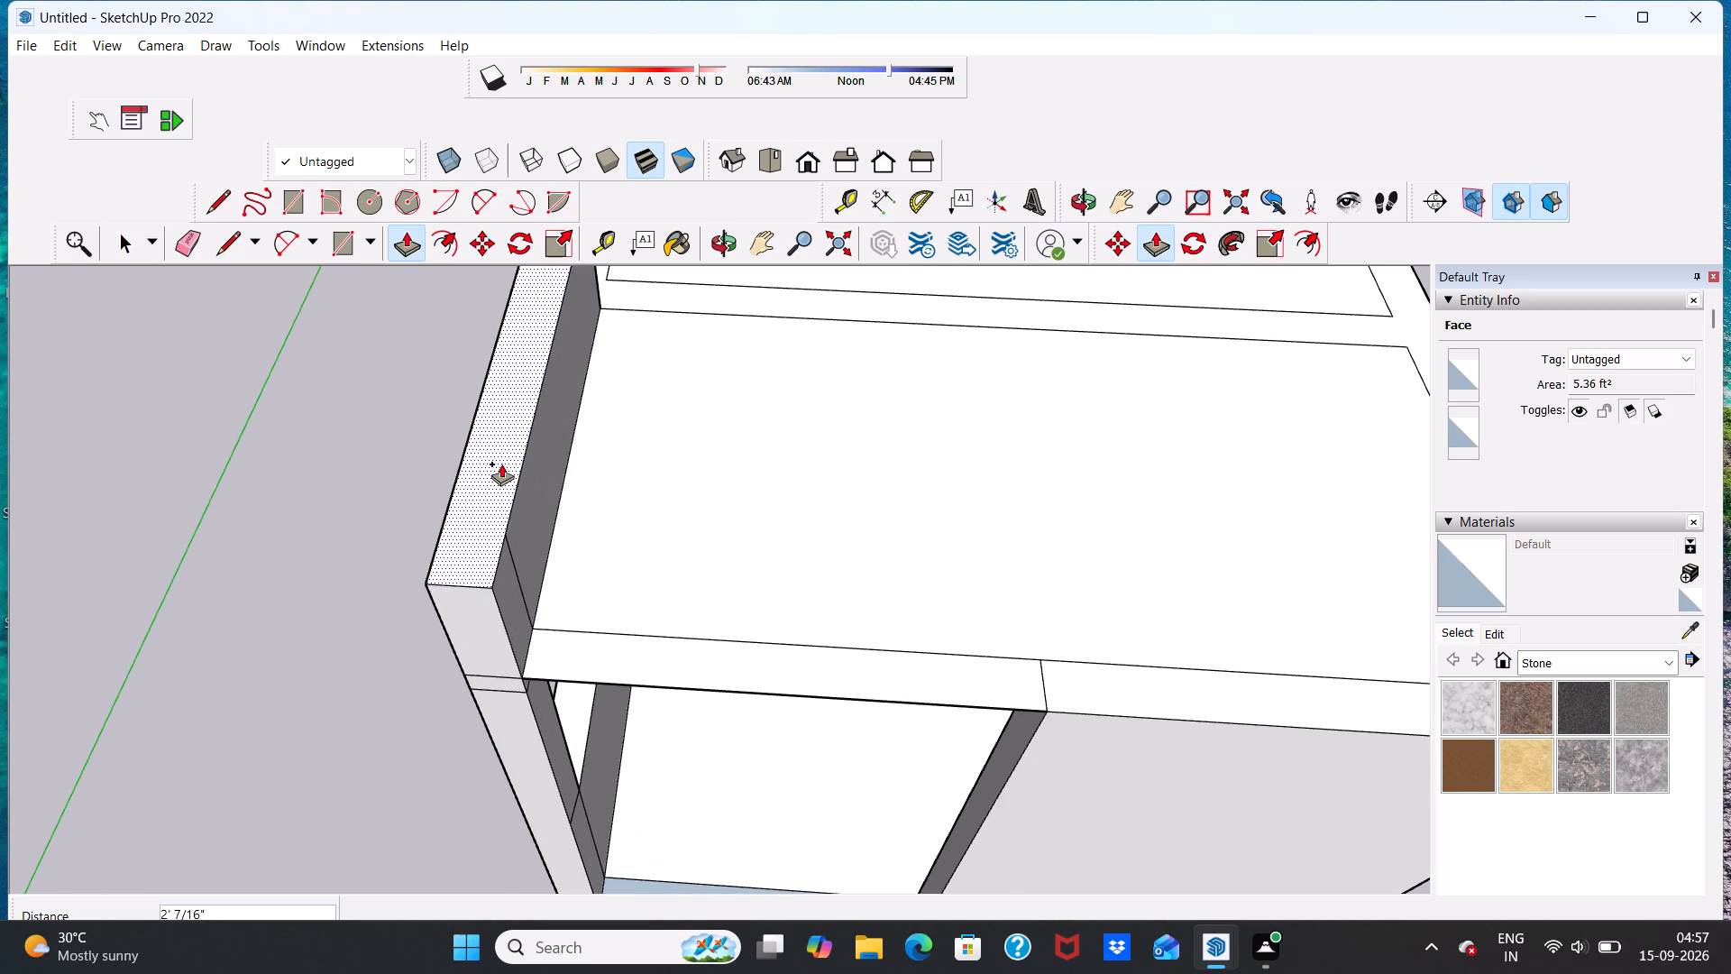
scroll(500, 438, down, 15)
scroll(521, 436, up, 2)
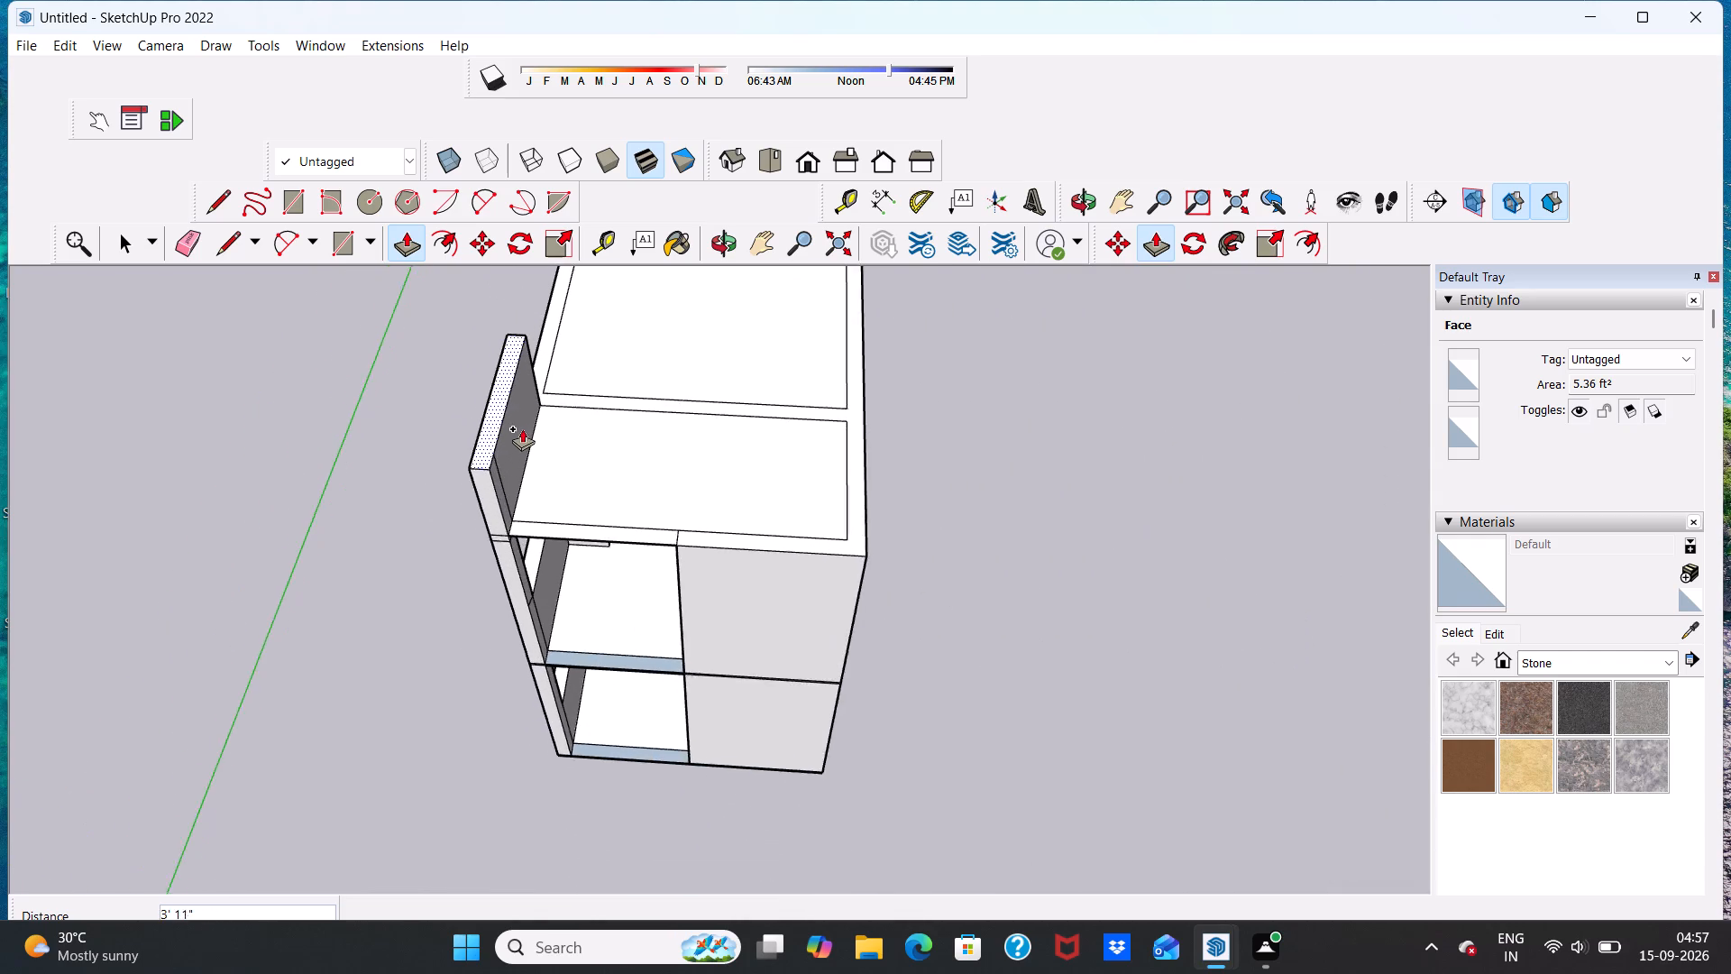
scroll(522, 428, up, 2)
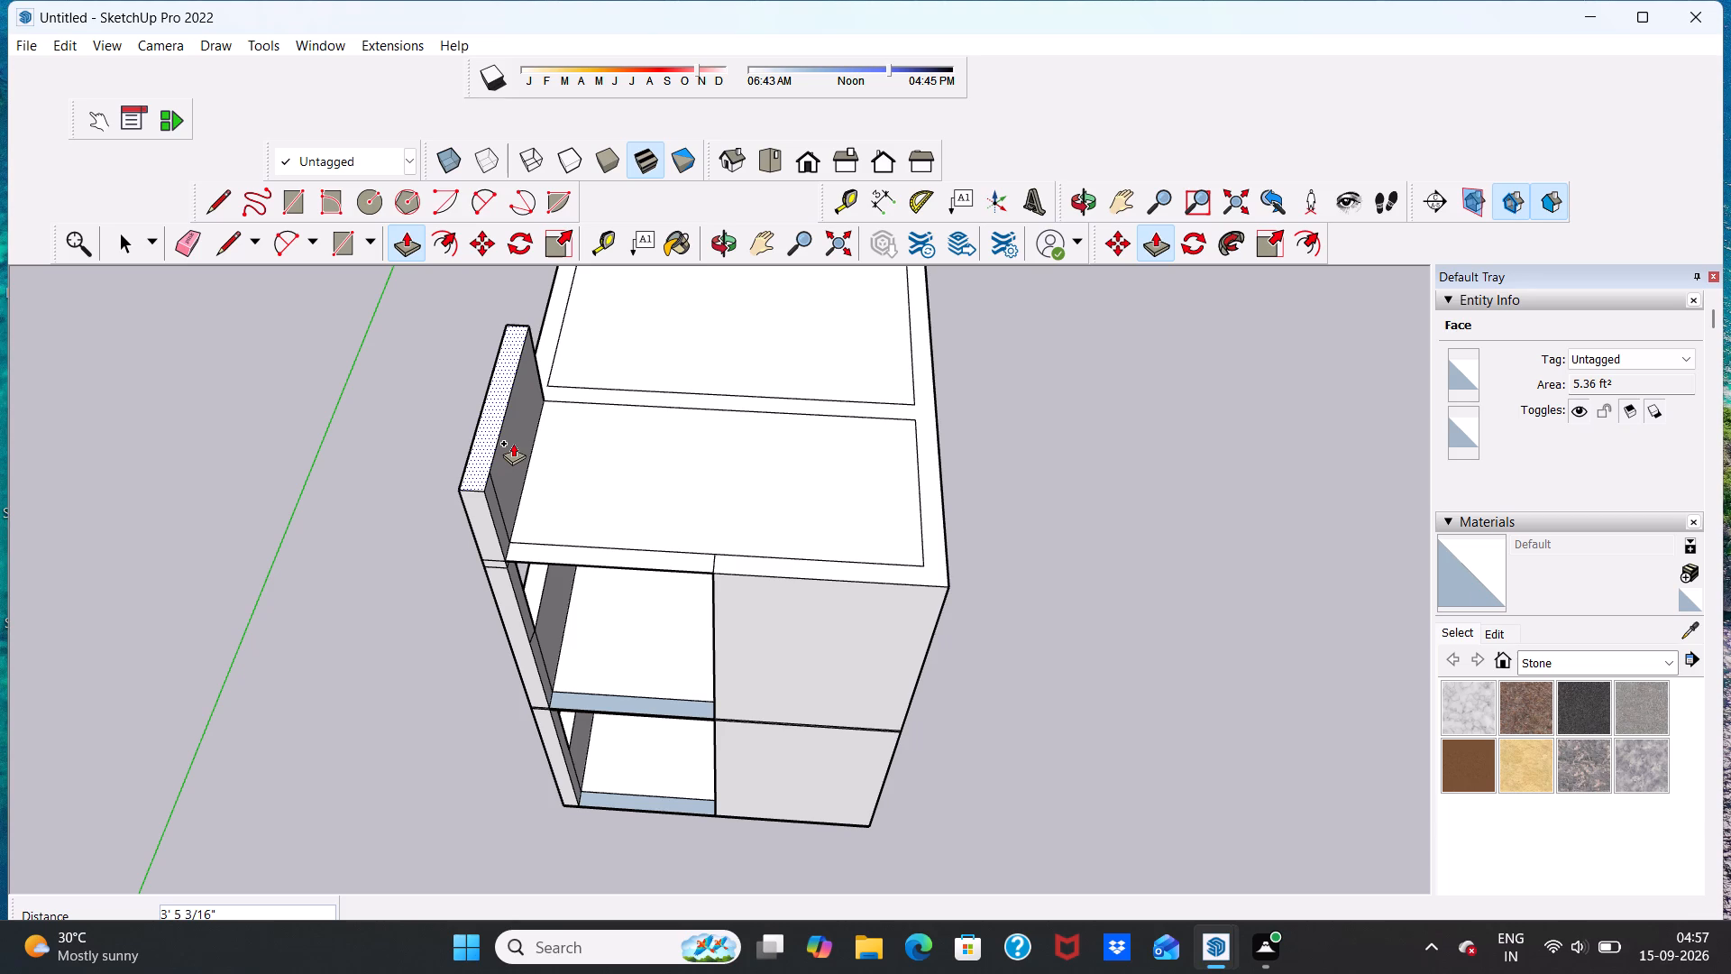
text(6')
key(Return)
Push/Pull the connected wall strip covering the front-right, right, middle and rear walls on the roof up 6'.
scroll(515, 441, down, 13)
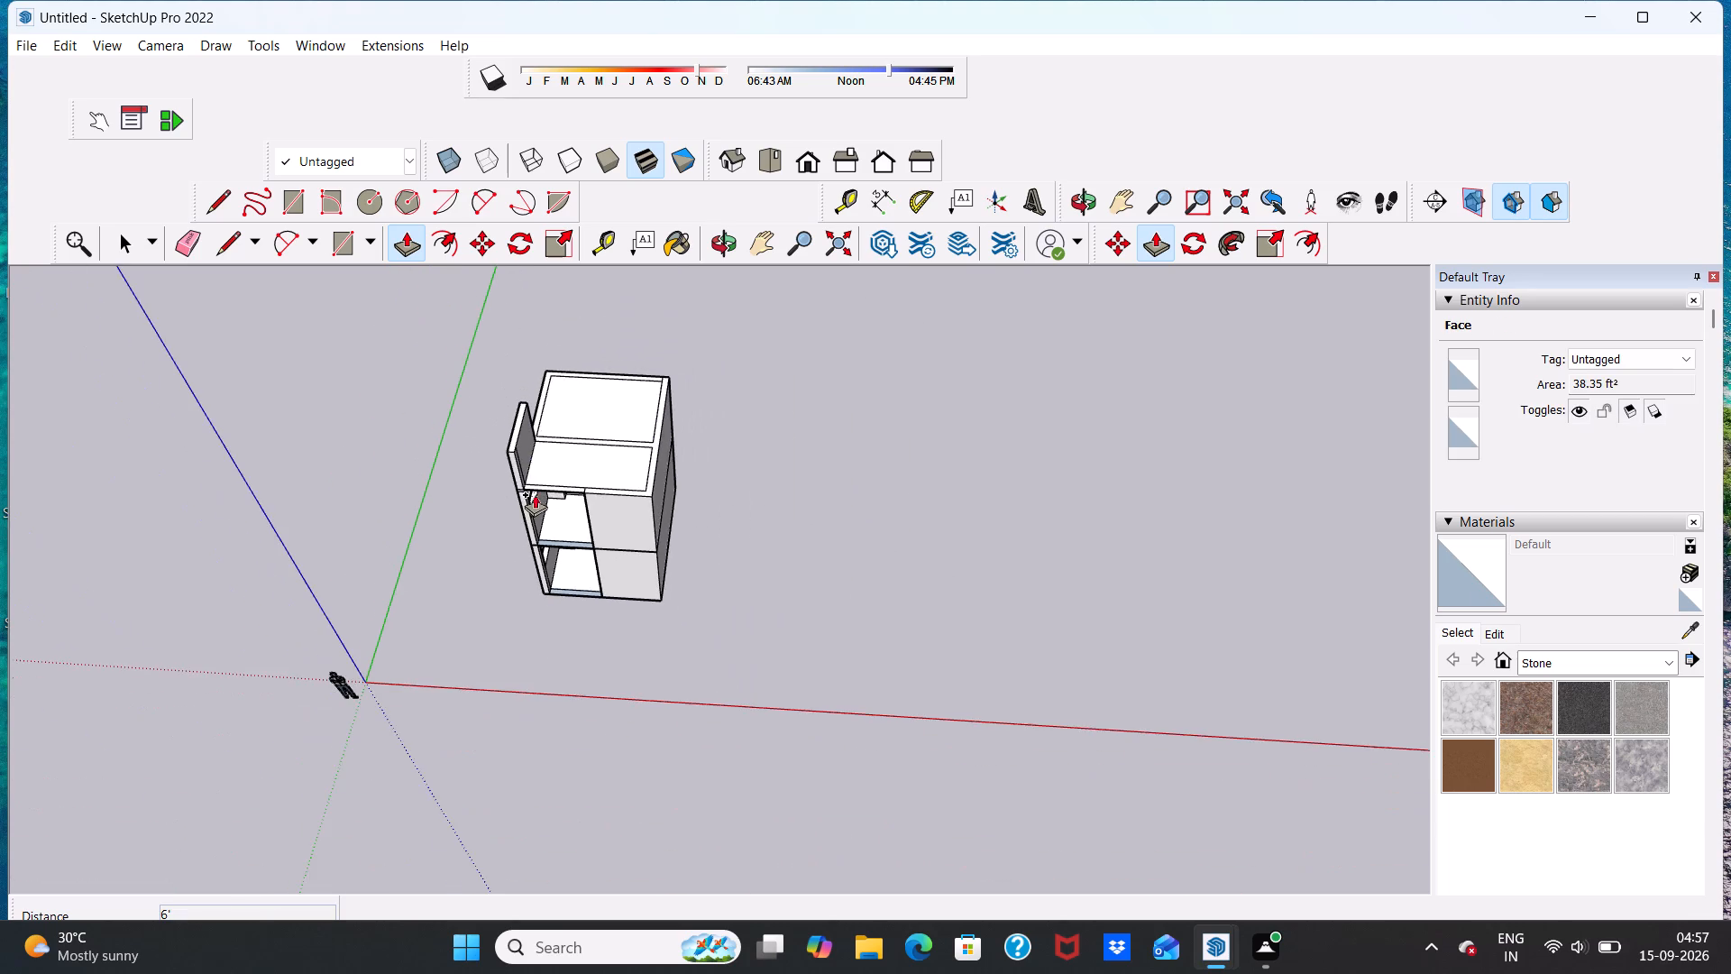
middle_drag(483, 505, 540, 373)
scroll(591, 442, up, 7)
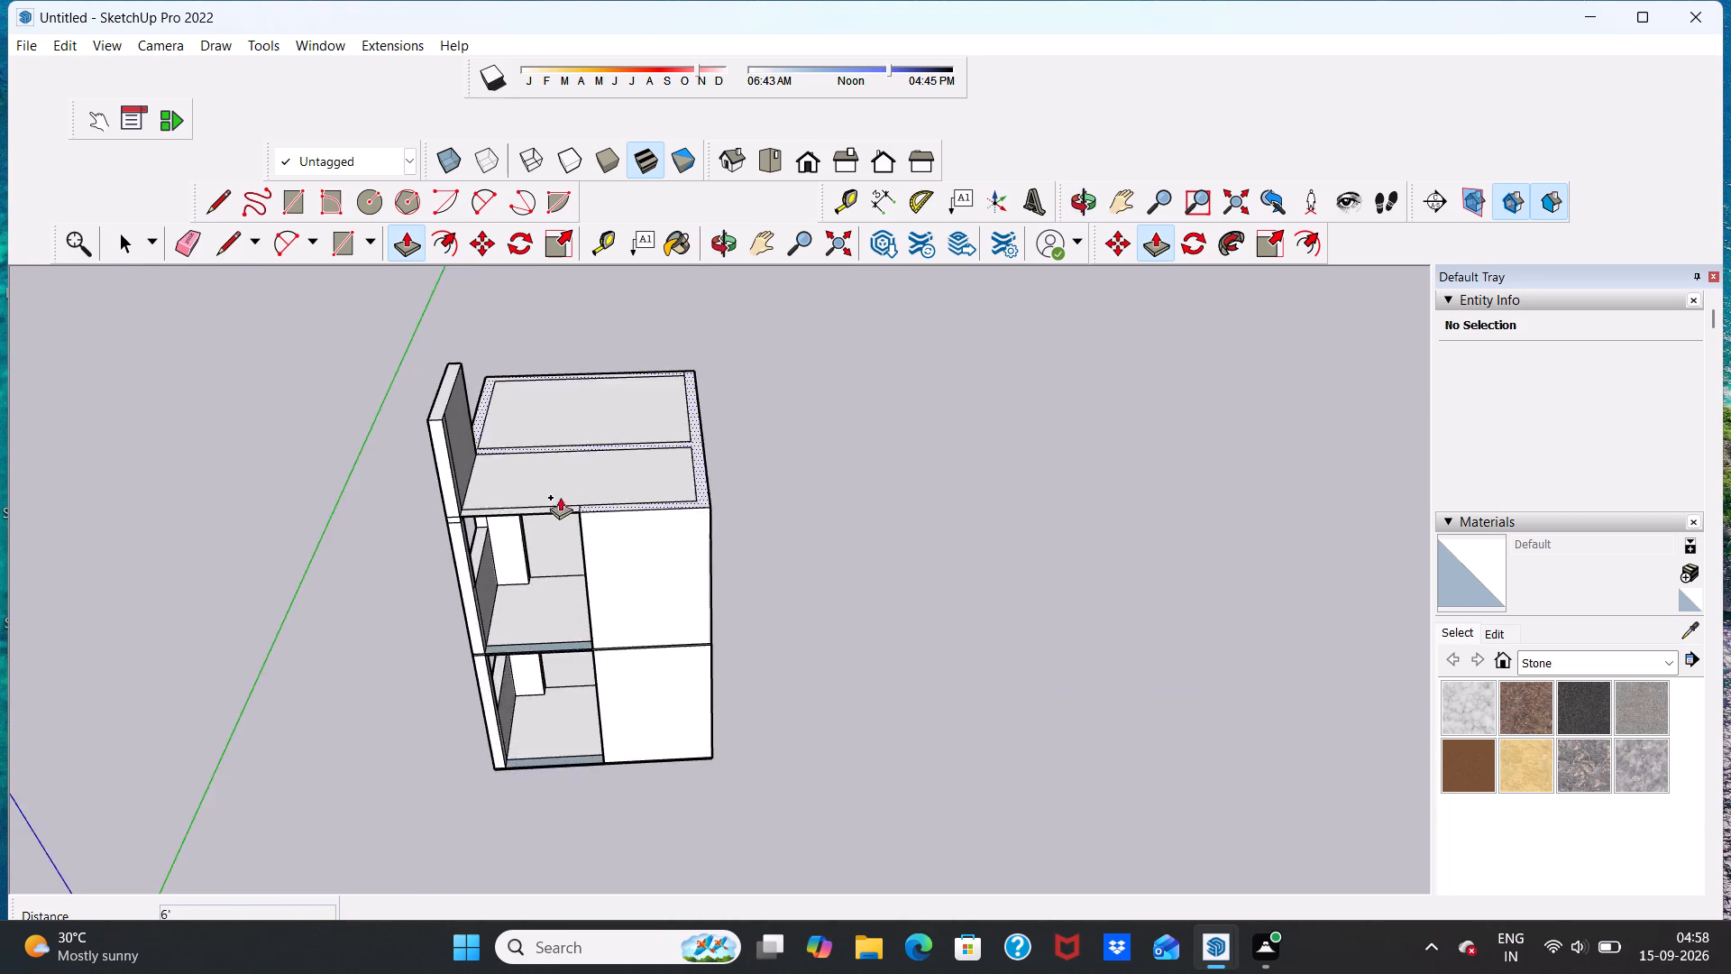
scroll(560, 497, up, 8)
scroll(636, 466, down, 4)
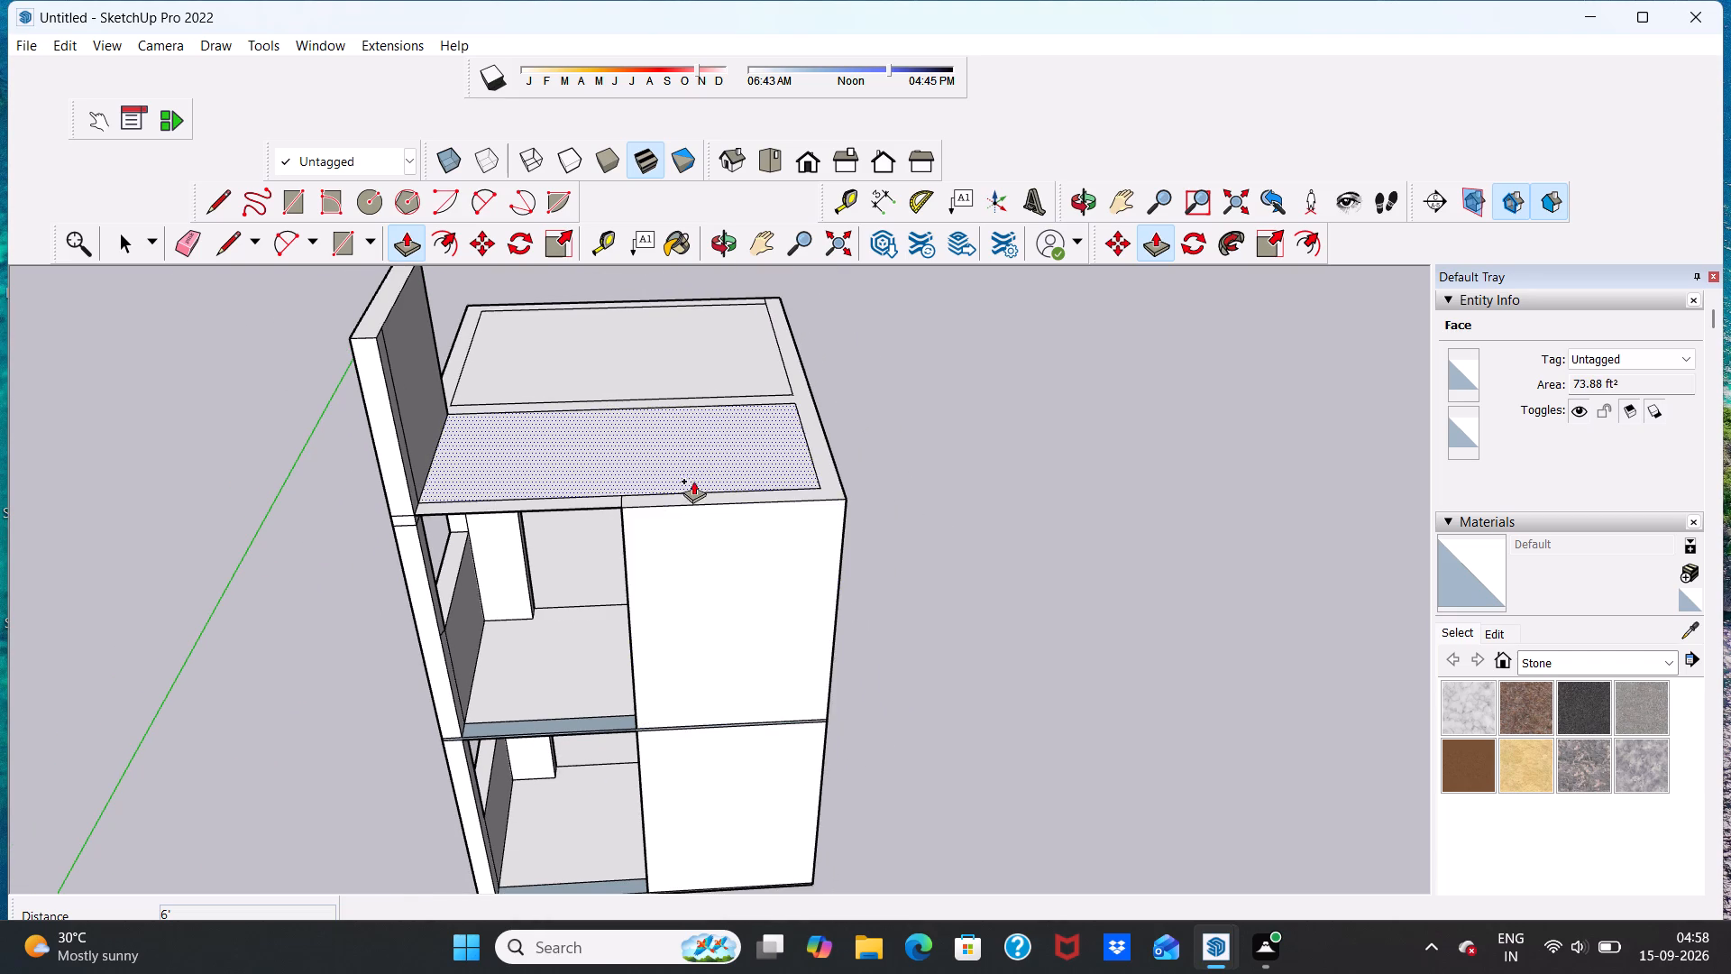
scroll(710, 469, up, 5)
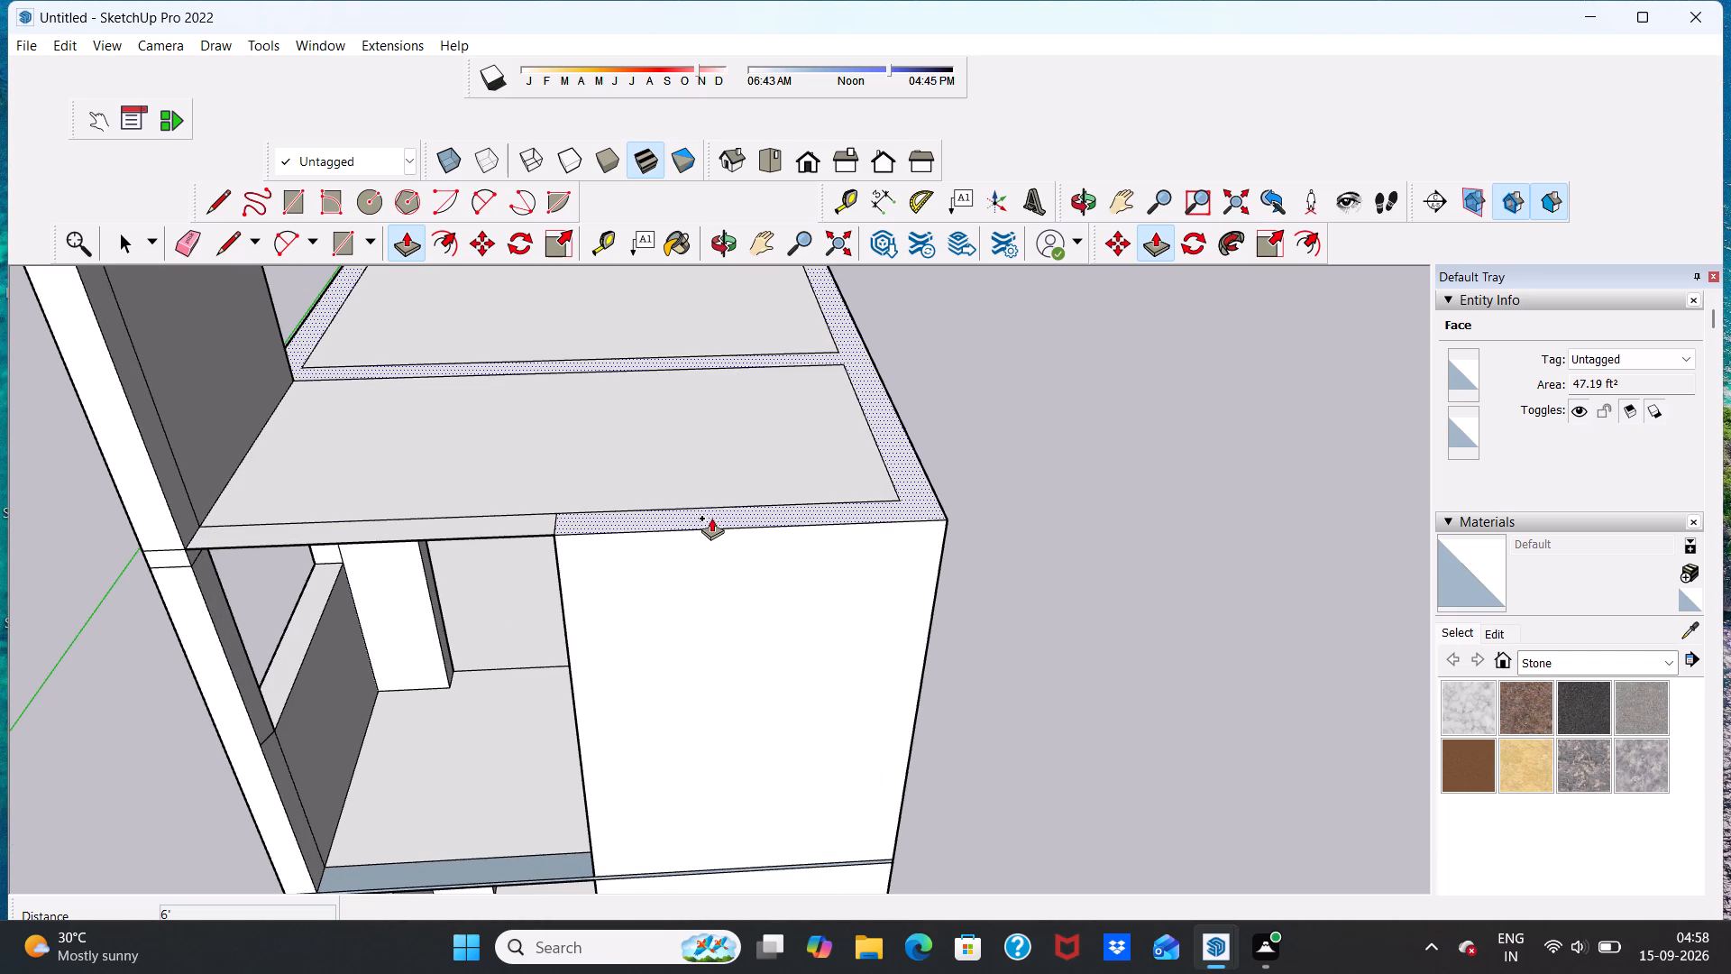
click(712, 512)
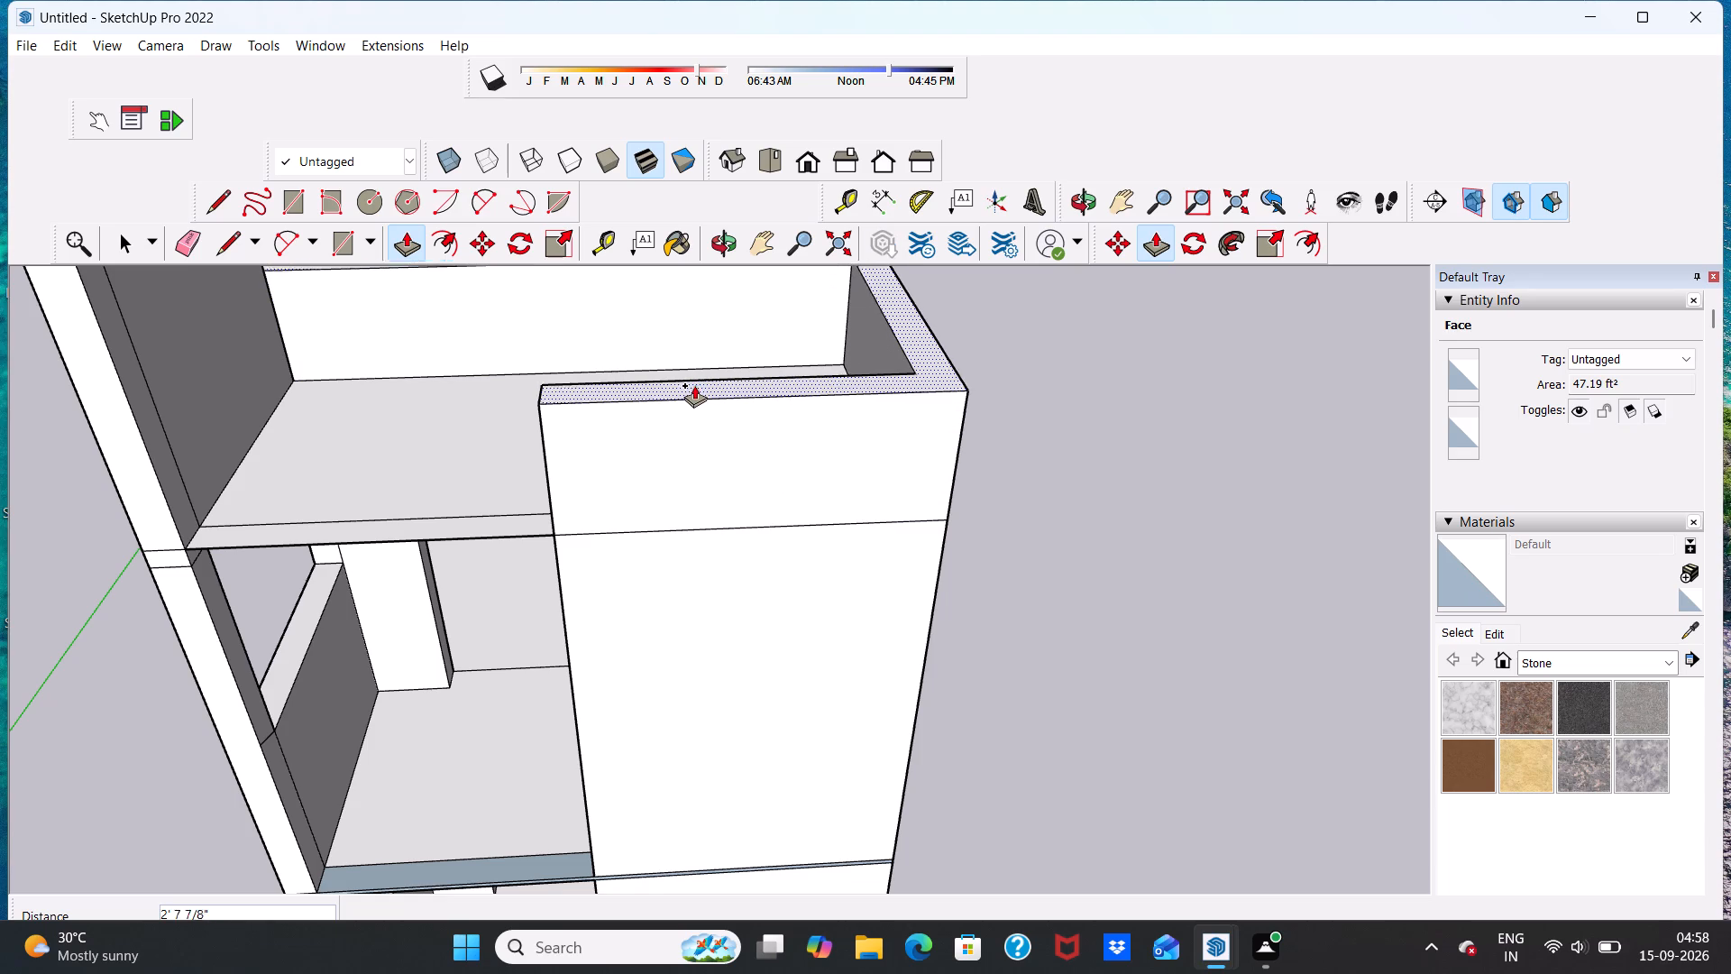
scroll(694, 388, down, 13)
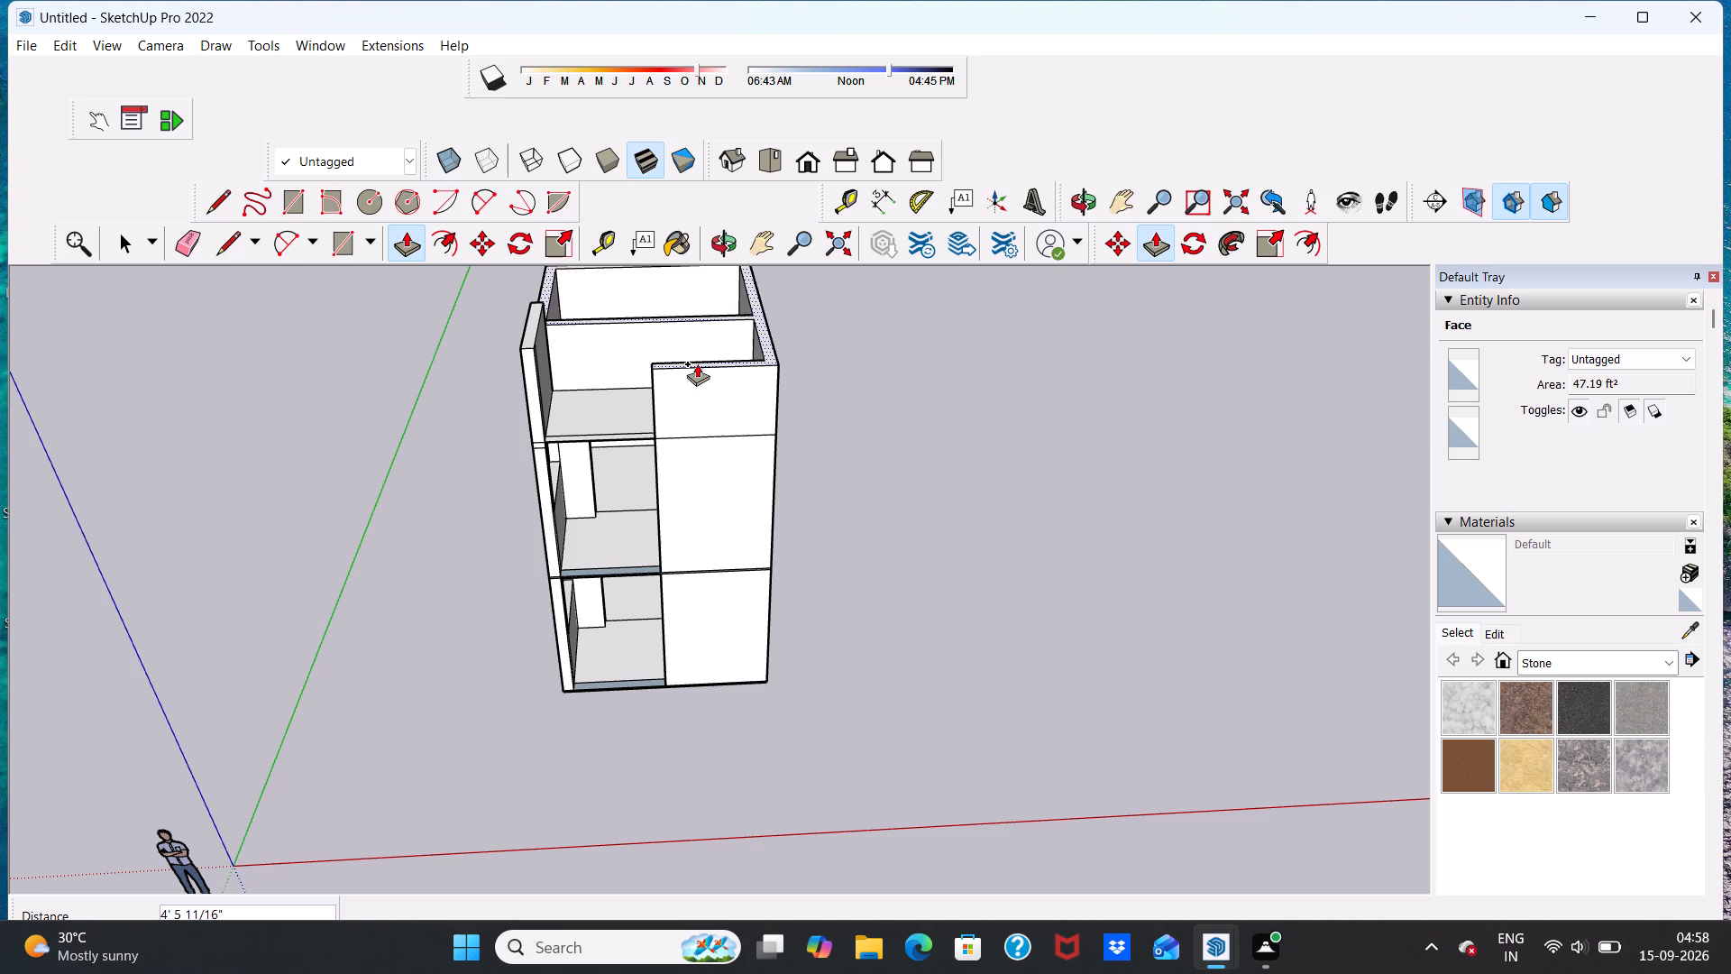
text(6')
key(Return)
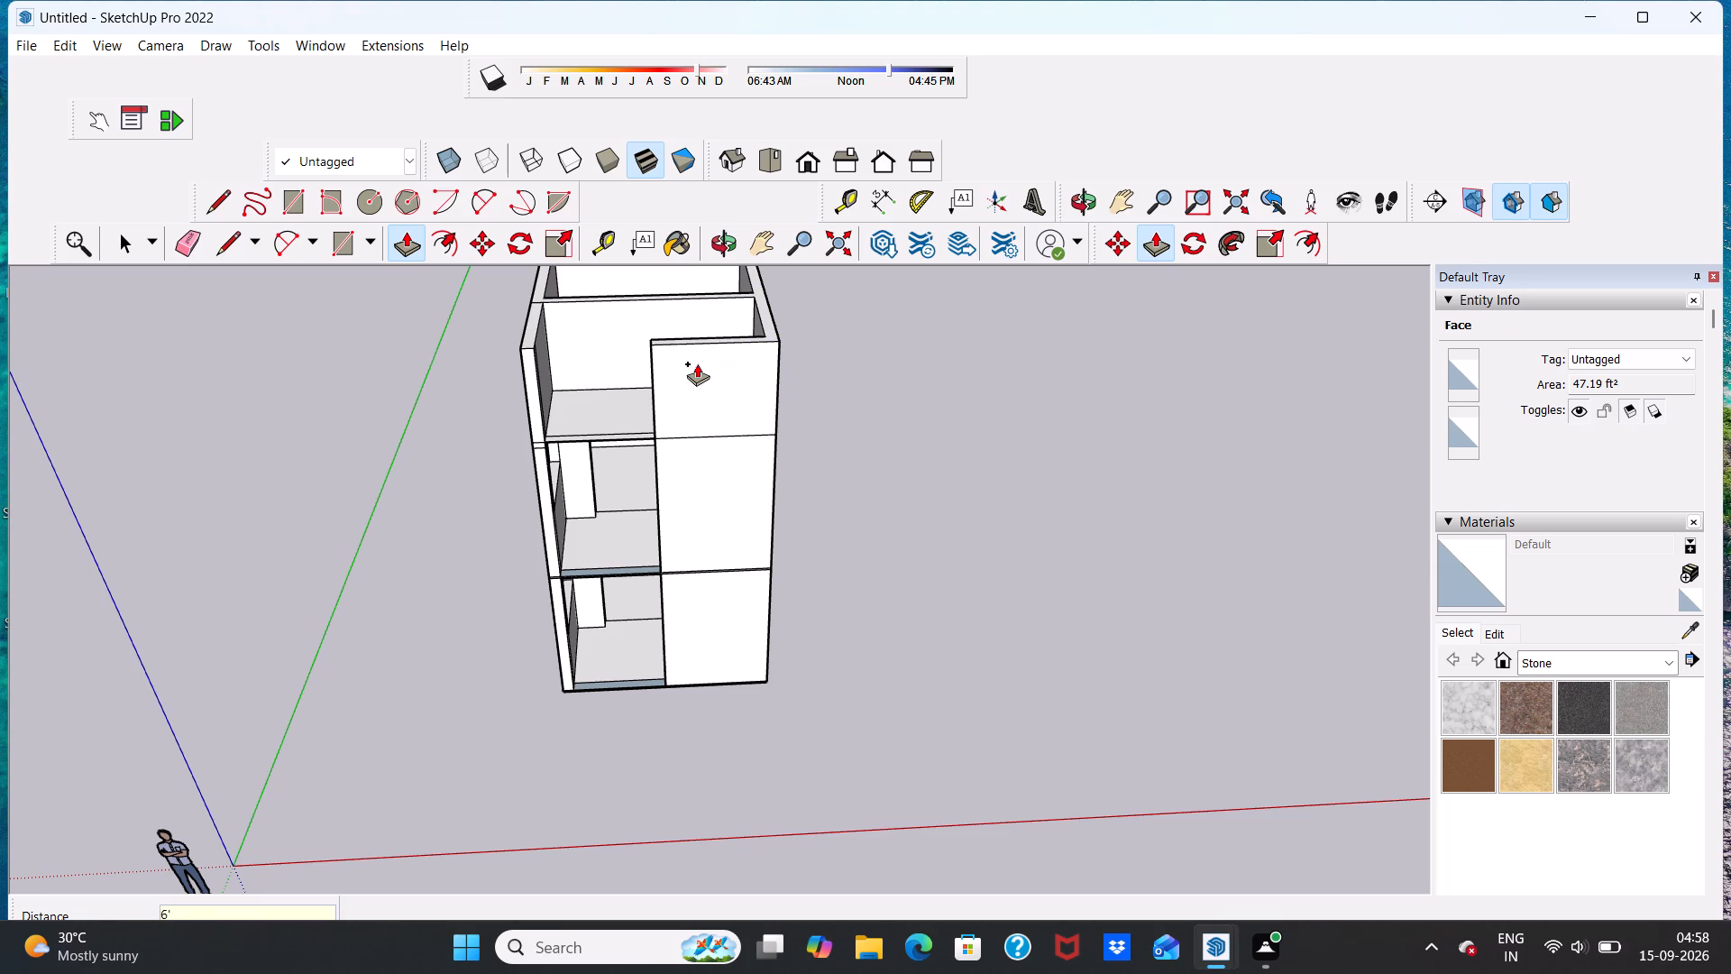
key(space)
Delete the front and rear faces of the raised middle cross wall between the two roof bays.
scroll(478, 346, down, 13)
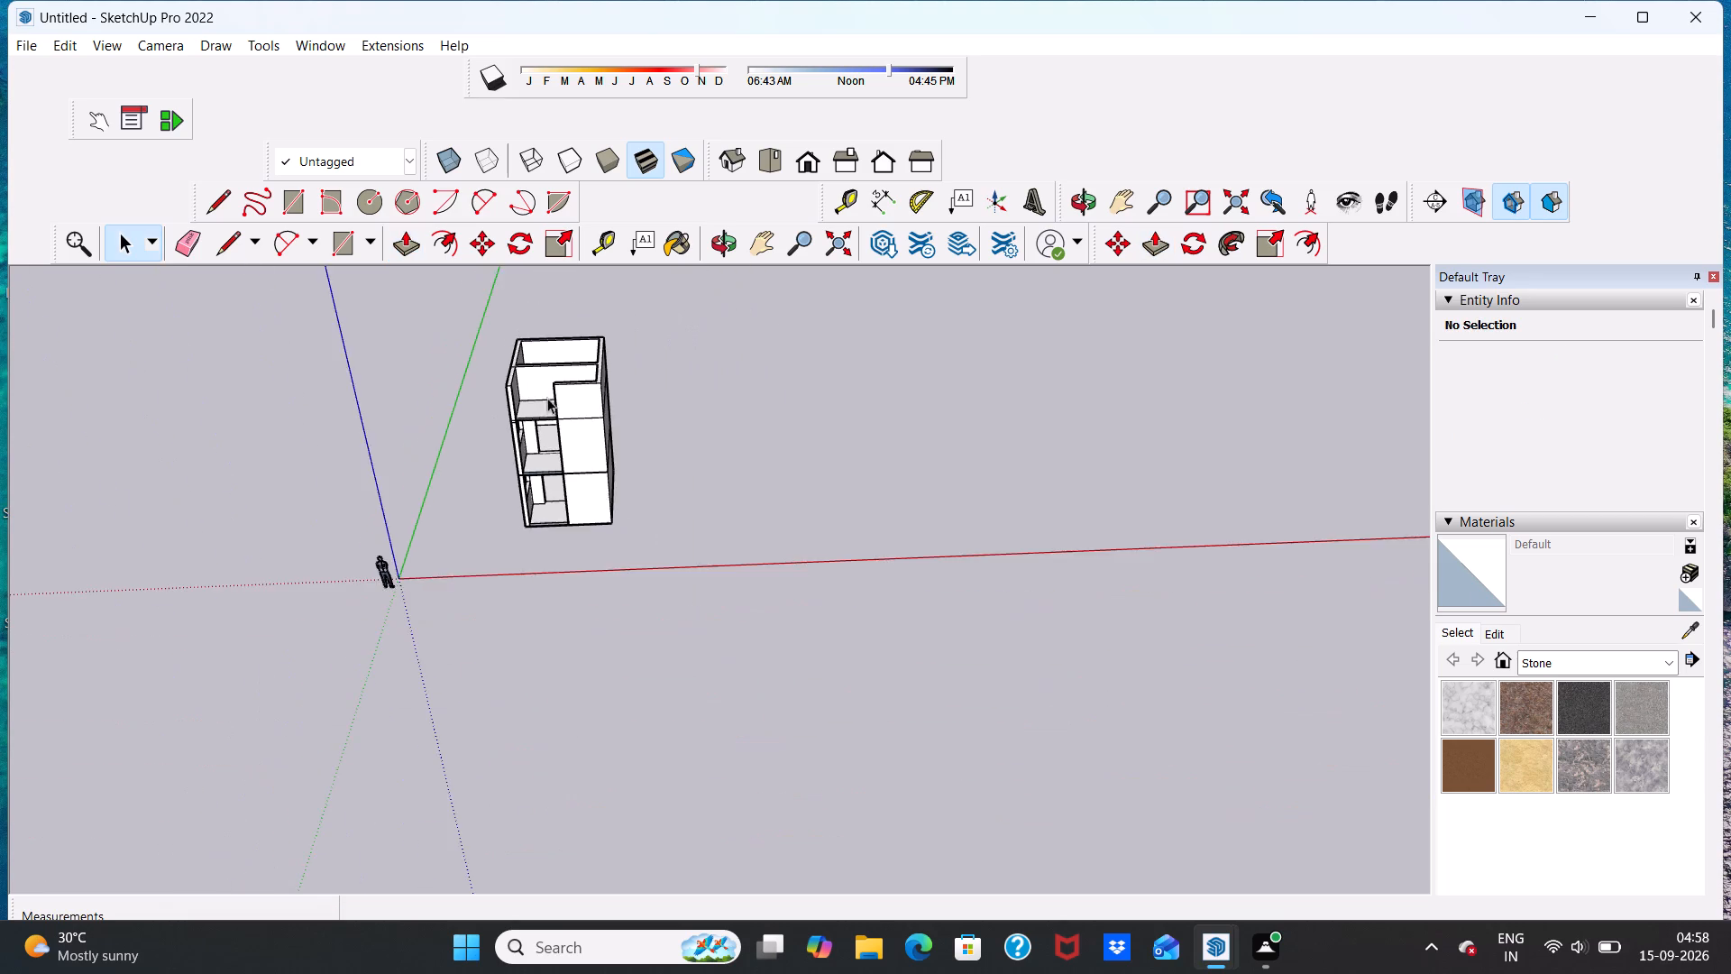
scroll(543, 389, up, 7)
middle_drag(552, 435, 542, 347)
scroll(545, 347, up, 3)
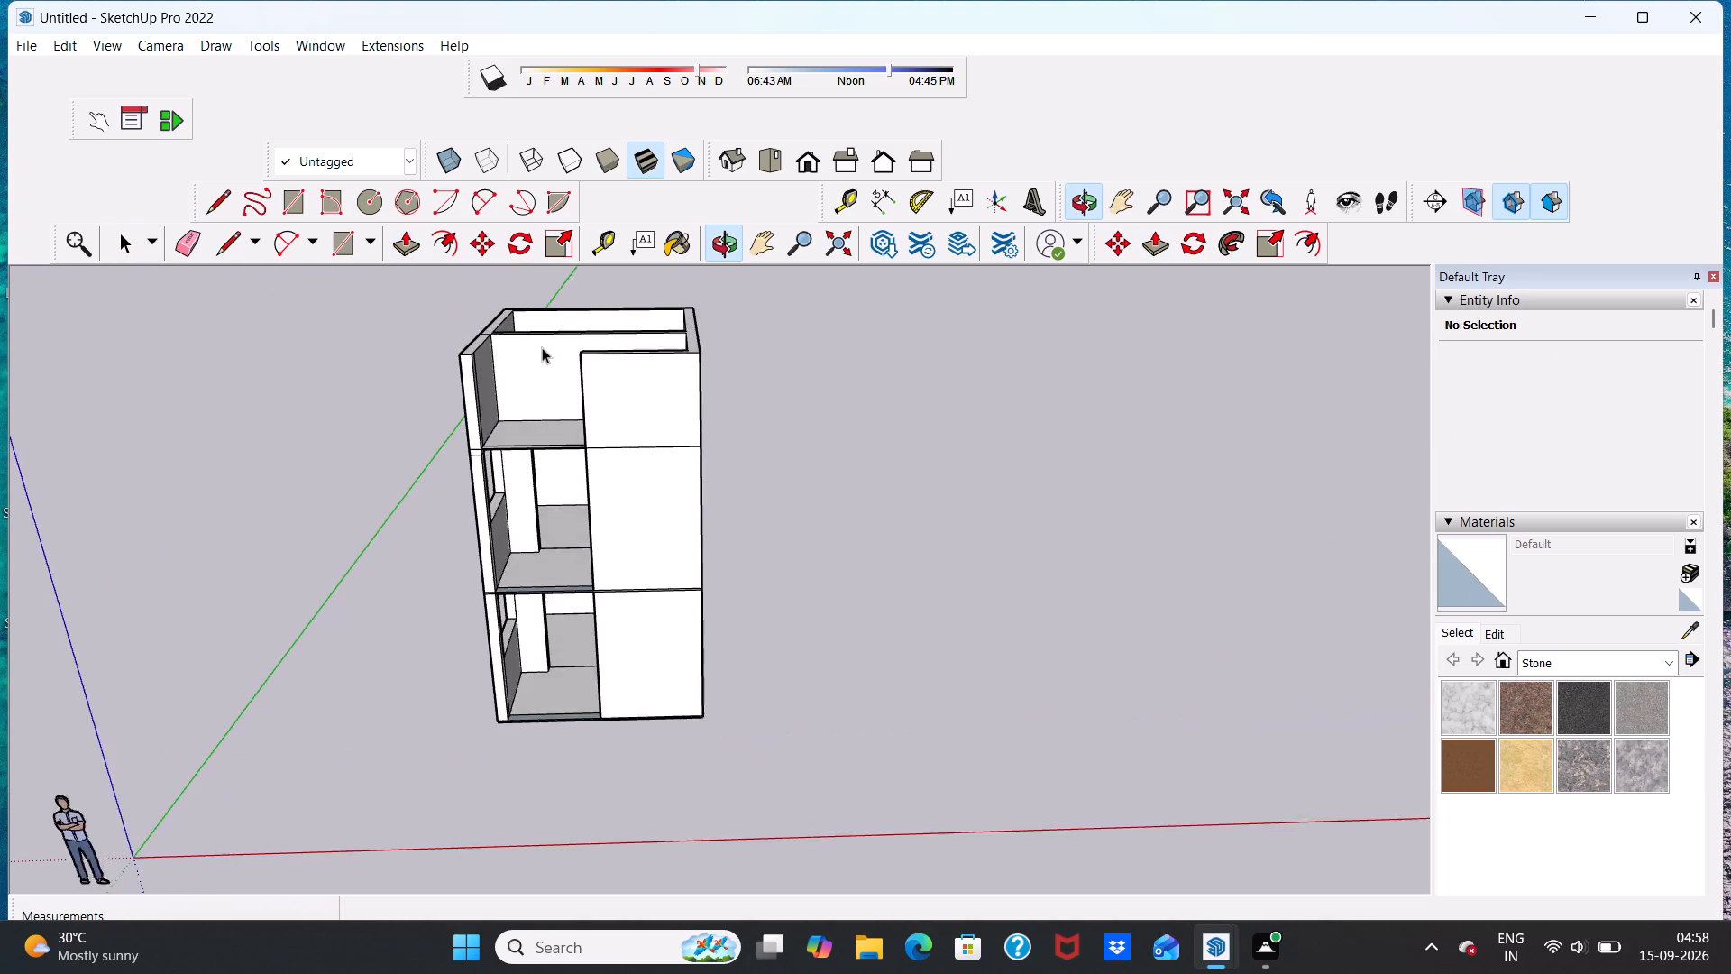
scroll(549, 351, down, 7)
scroll(544, 329, up, 6)
middle_drag(544, 372, 601, 565)
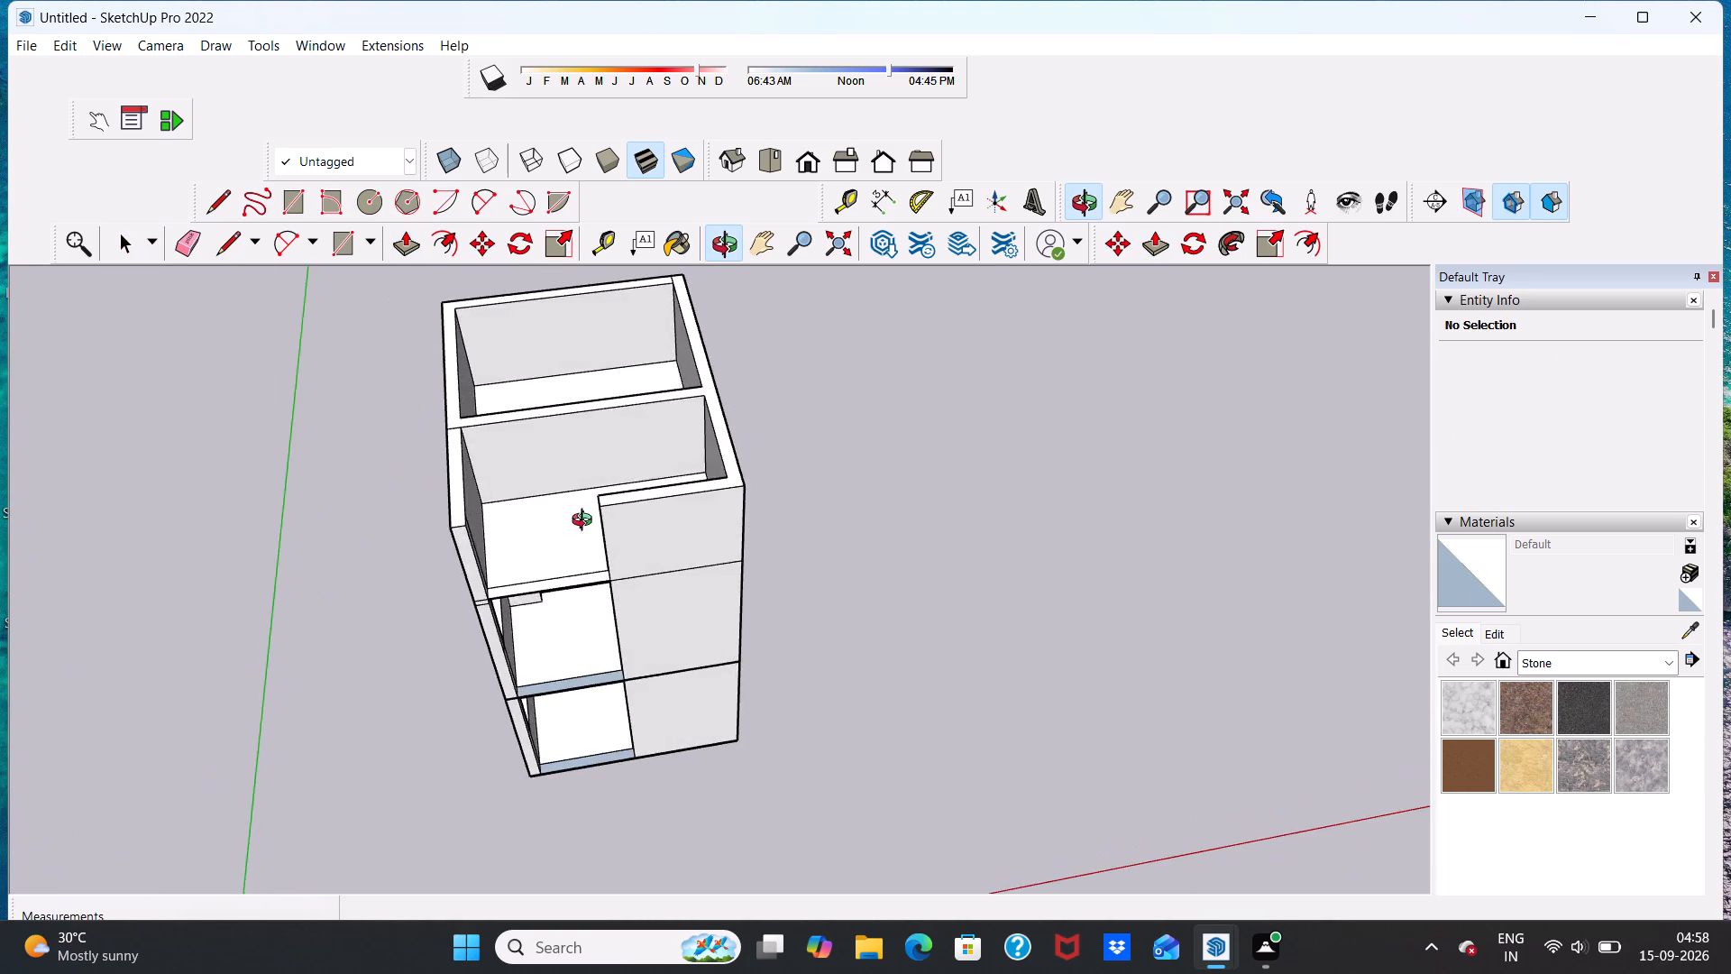
scroll(574, 493, up, 6)
scroll(490, 423, down, 6)
scroll(527, 403, up, 6)
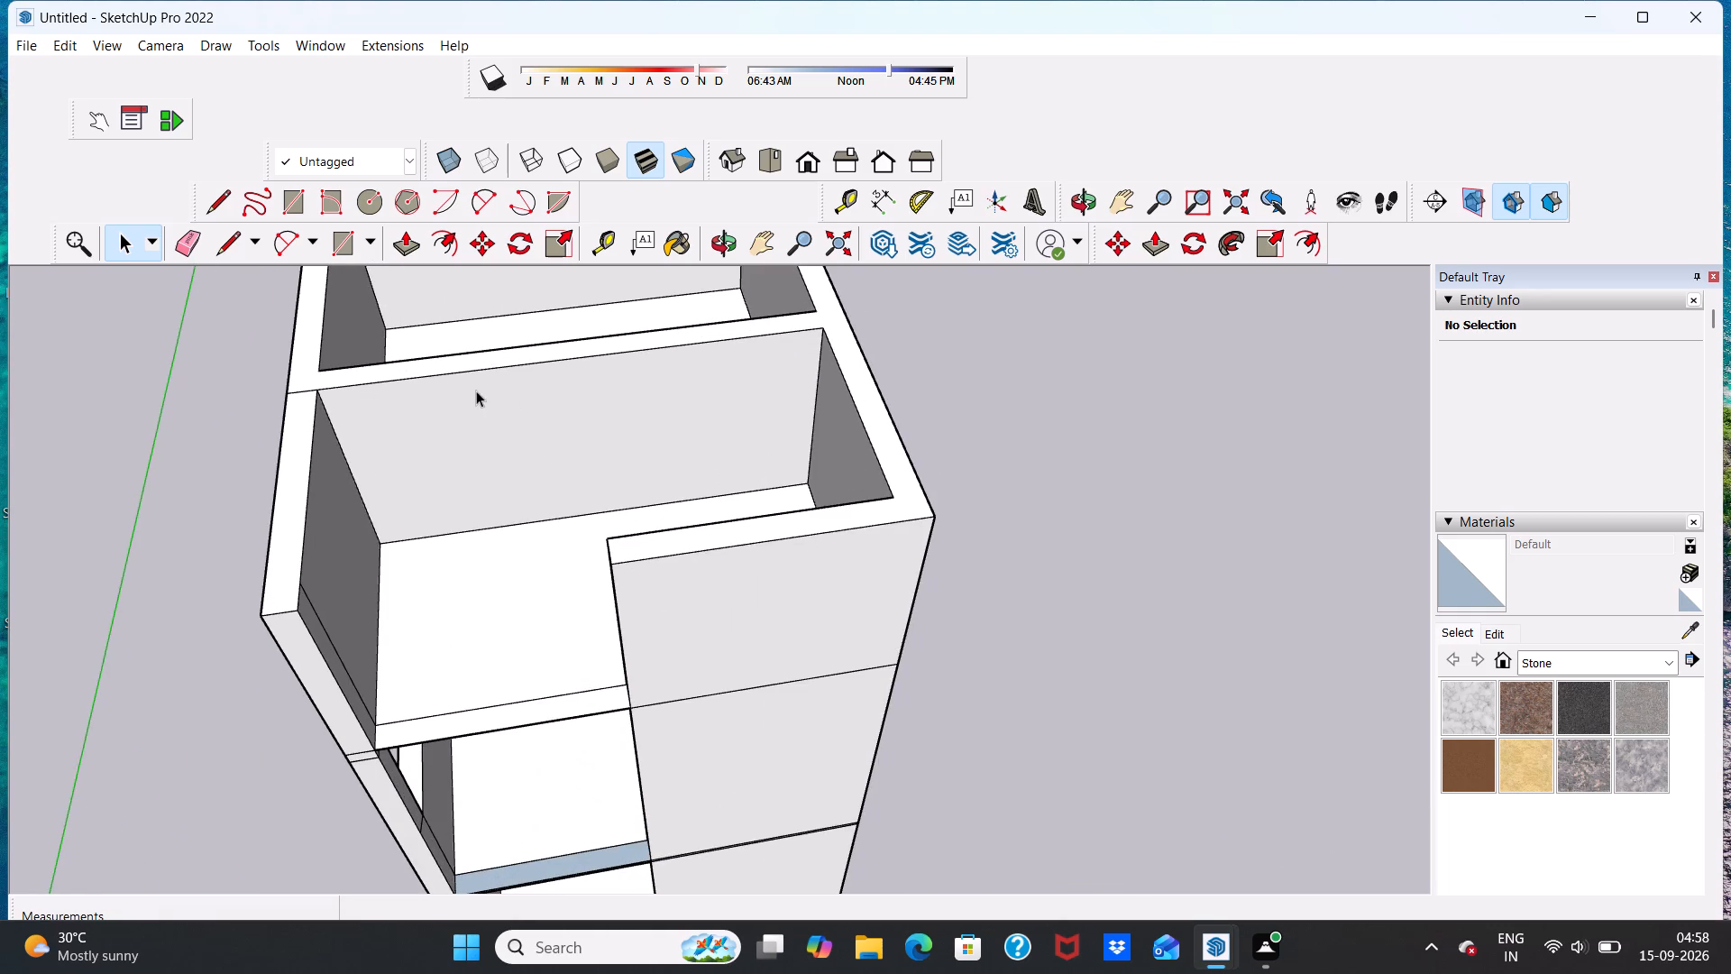
click(555, 391)
key(Delete)
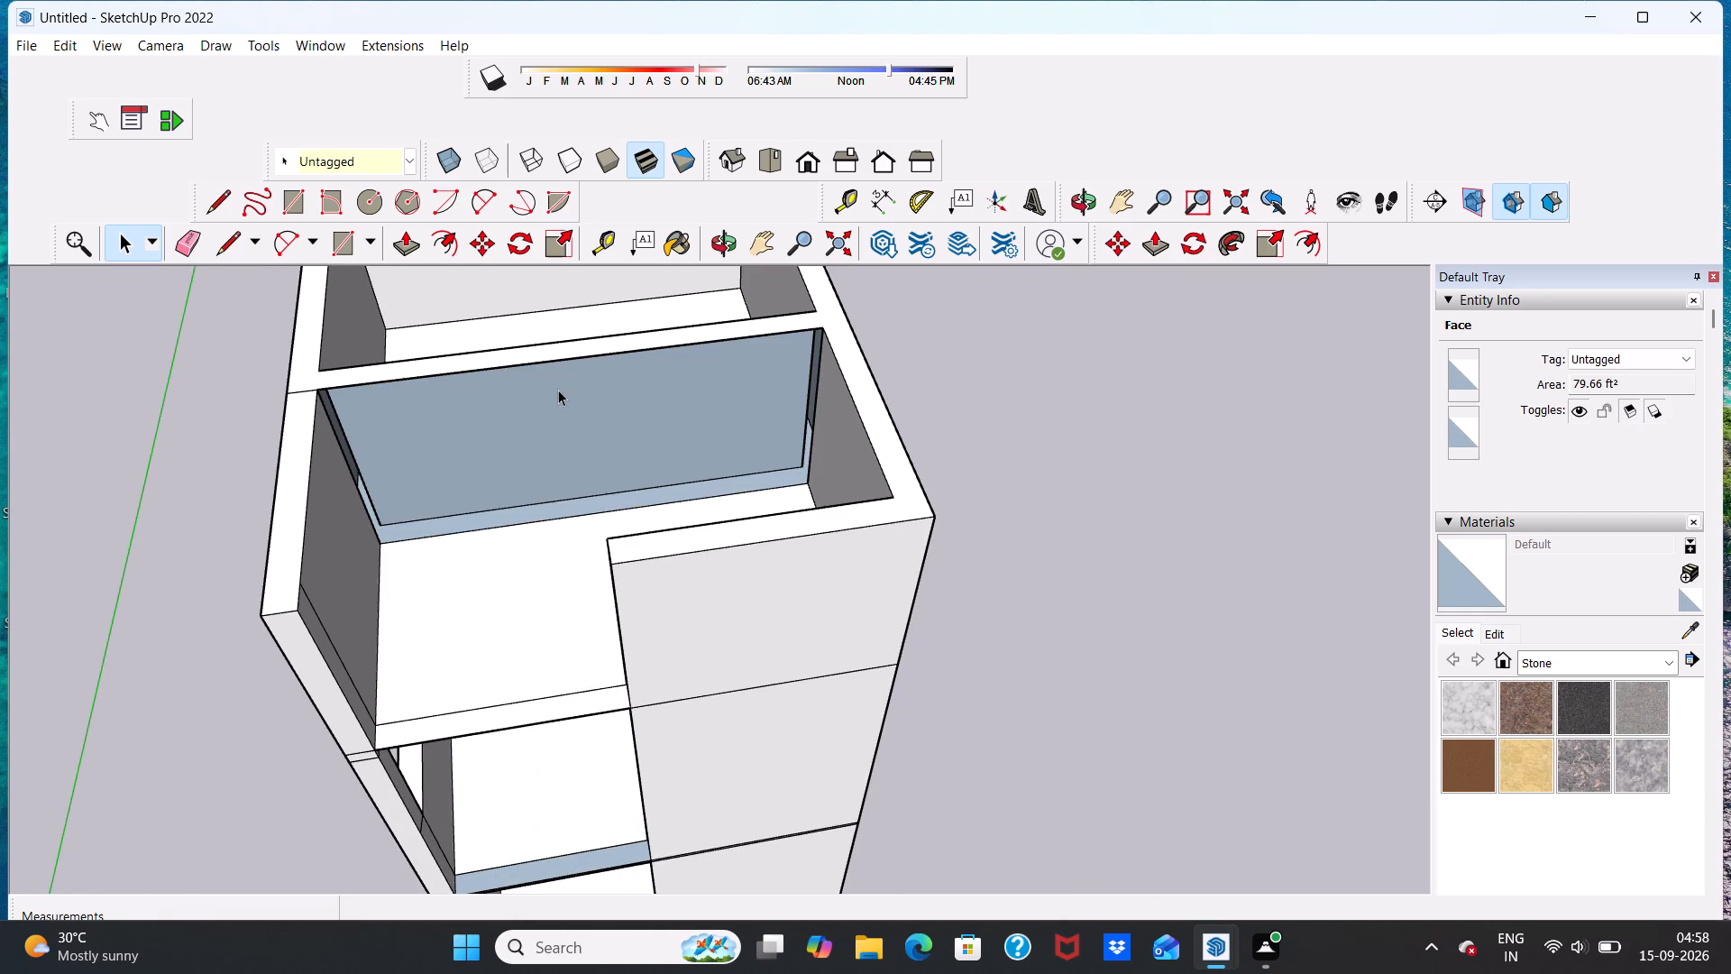
click(547, 400)
key(Delete)
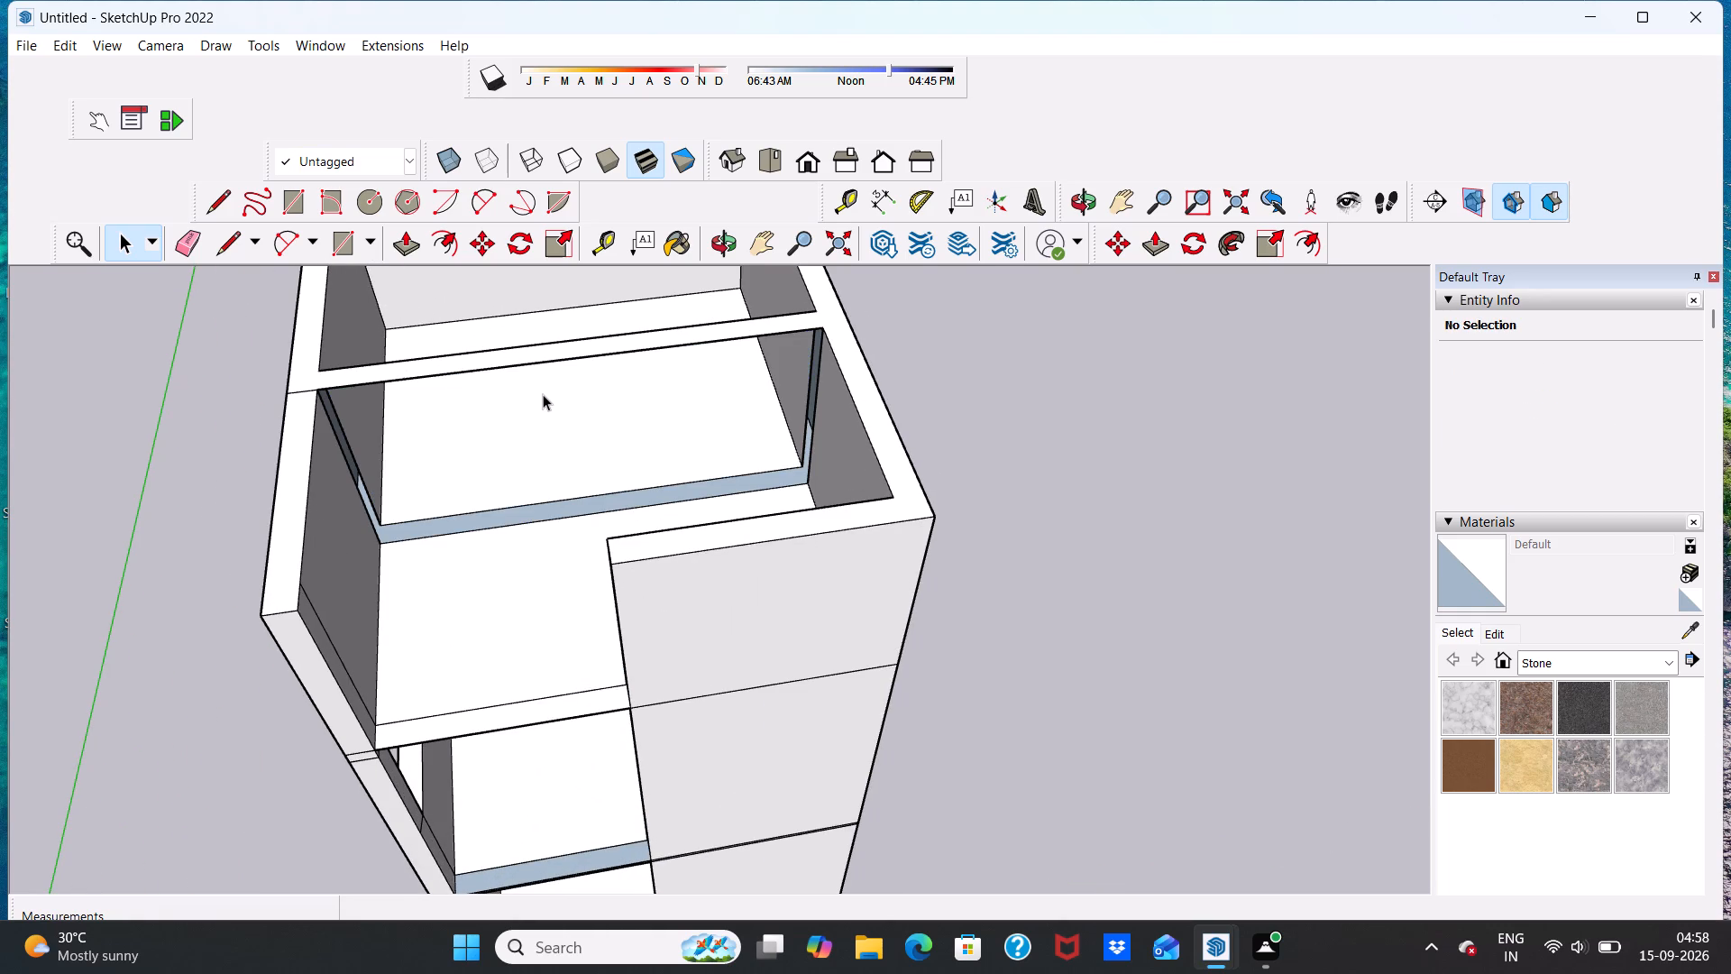
scroll(542, 390, up, 3)
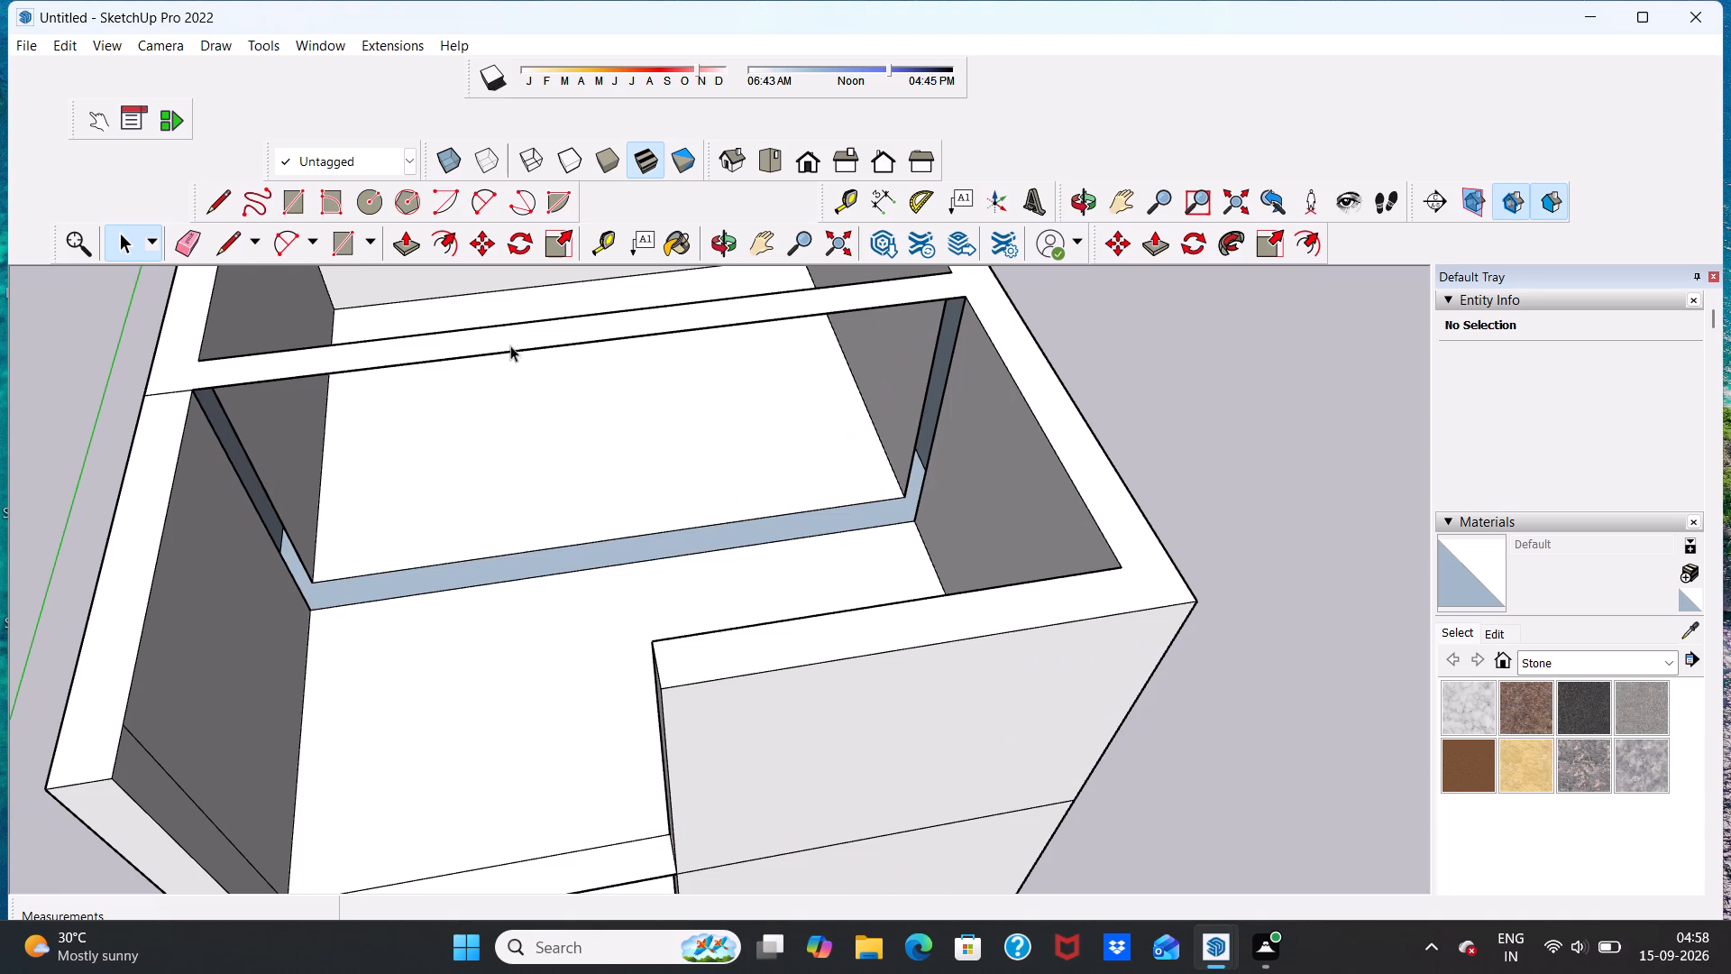
Erase the two long top edges of the middle cross wall between the roof bays to remove its top face.
click(182, 241)
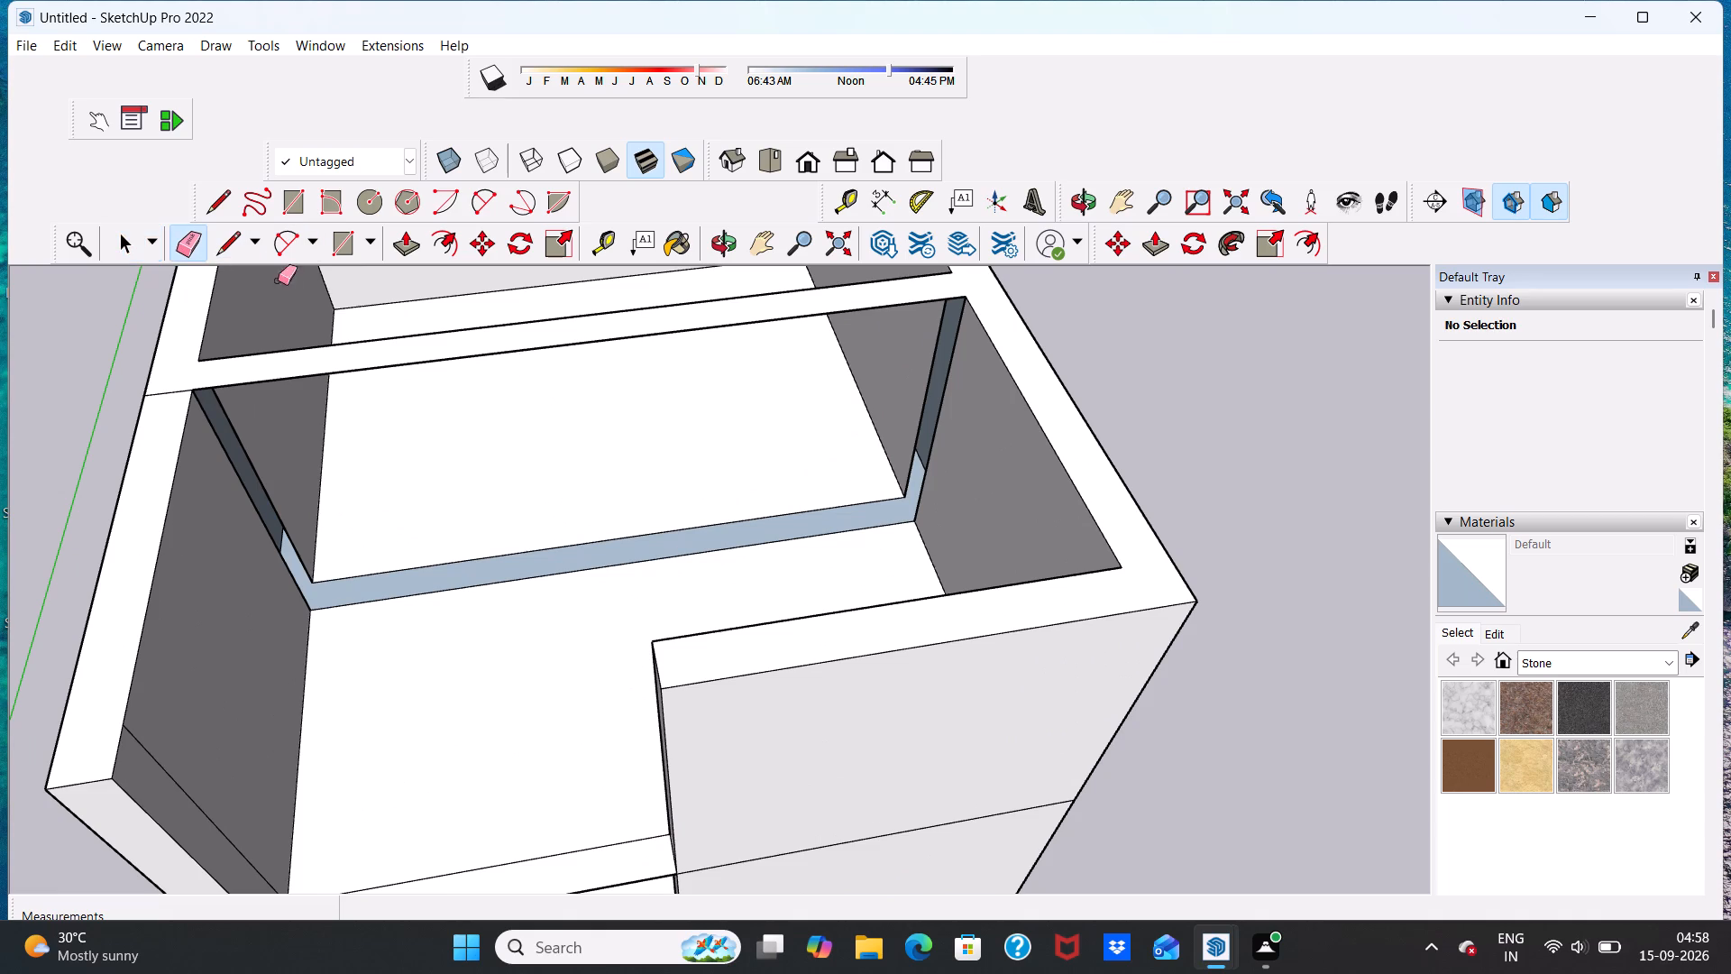
scroll(600, 364, up, 4)
scroll(541, 333, down, 11)
scroll(539, 312, up, 2)
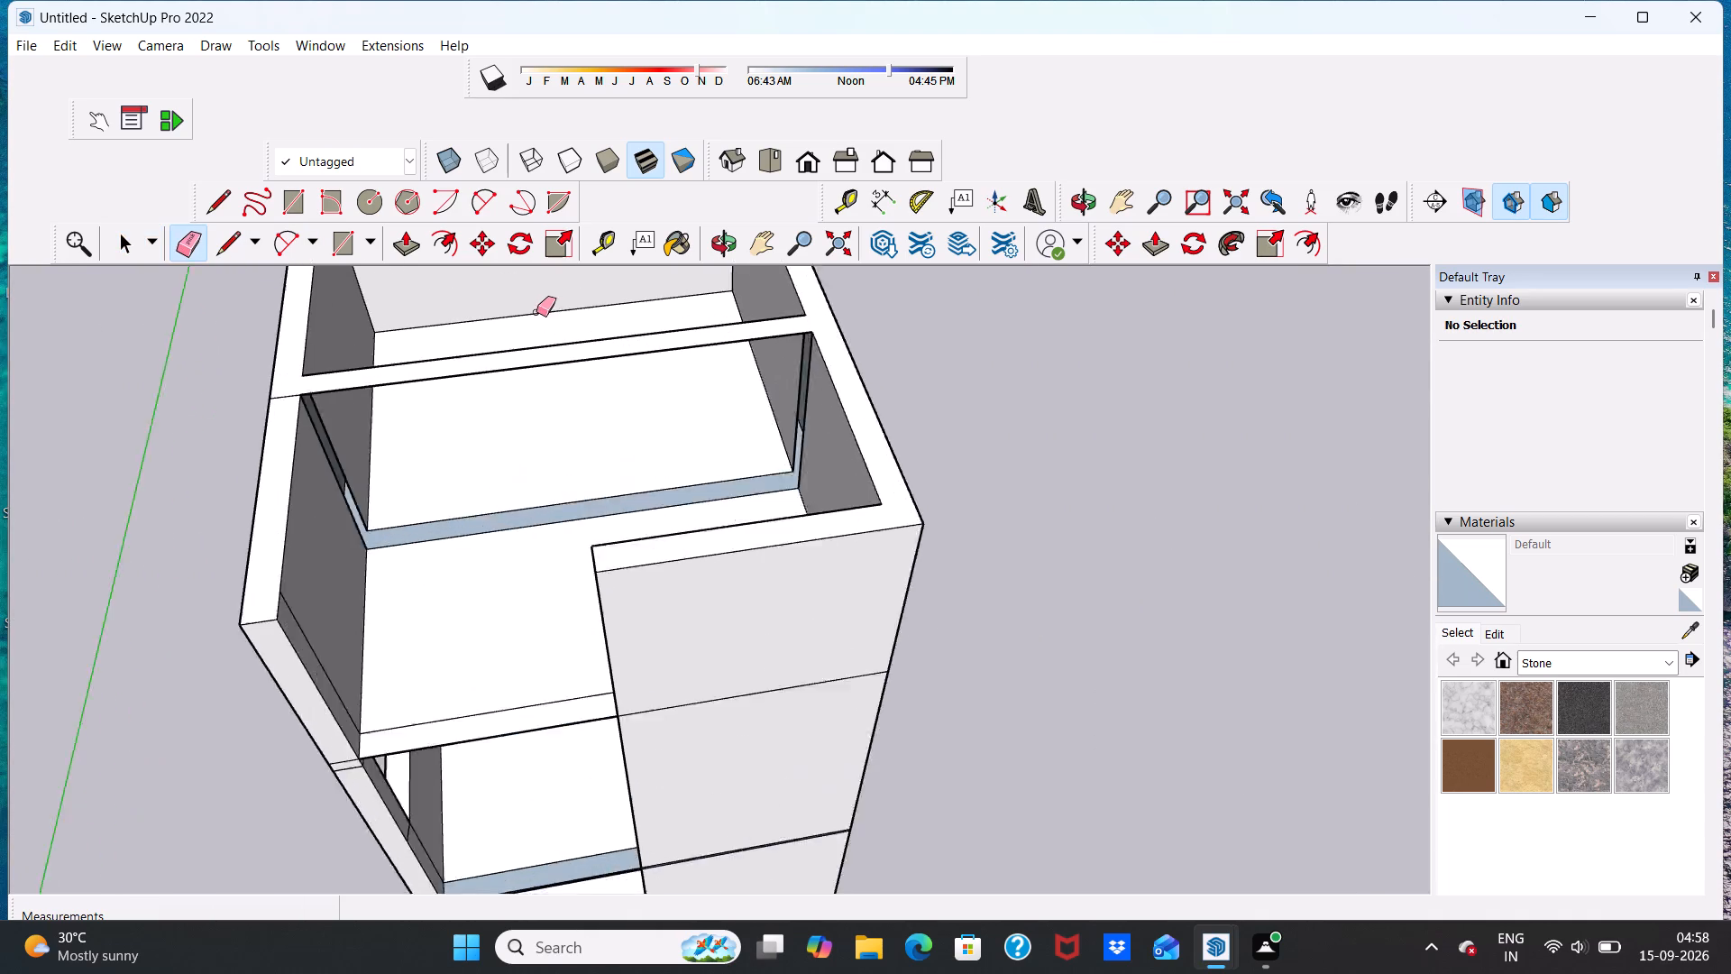
scroll(536, 312, up, 7)
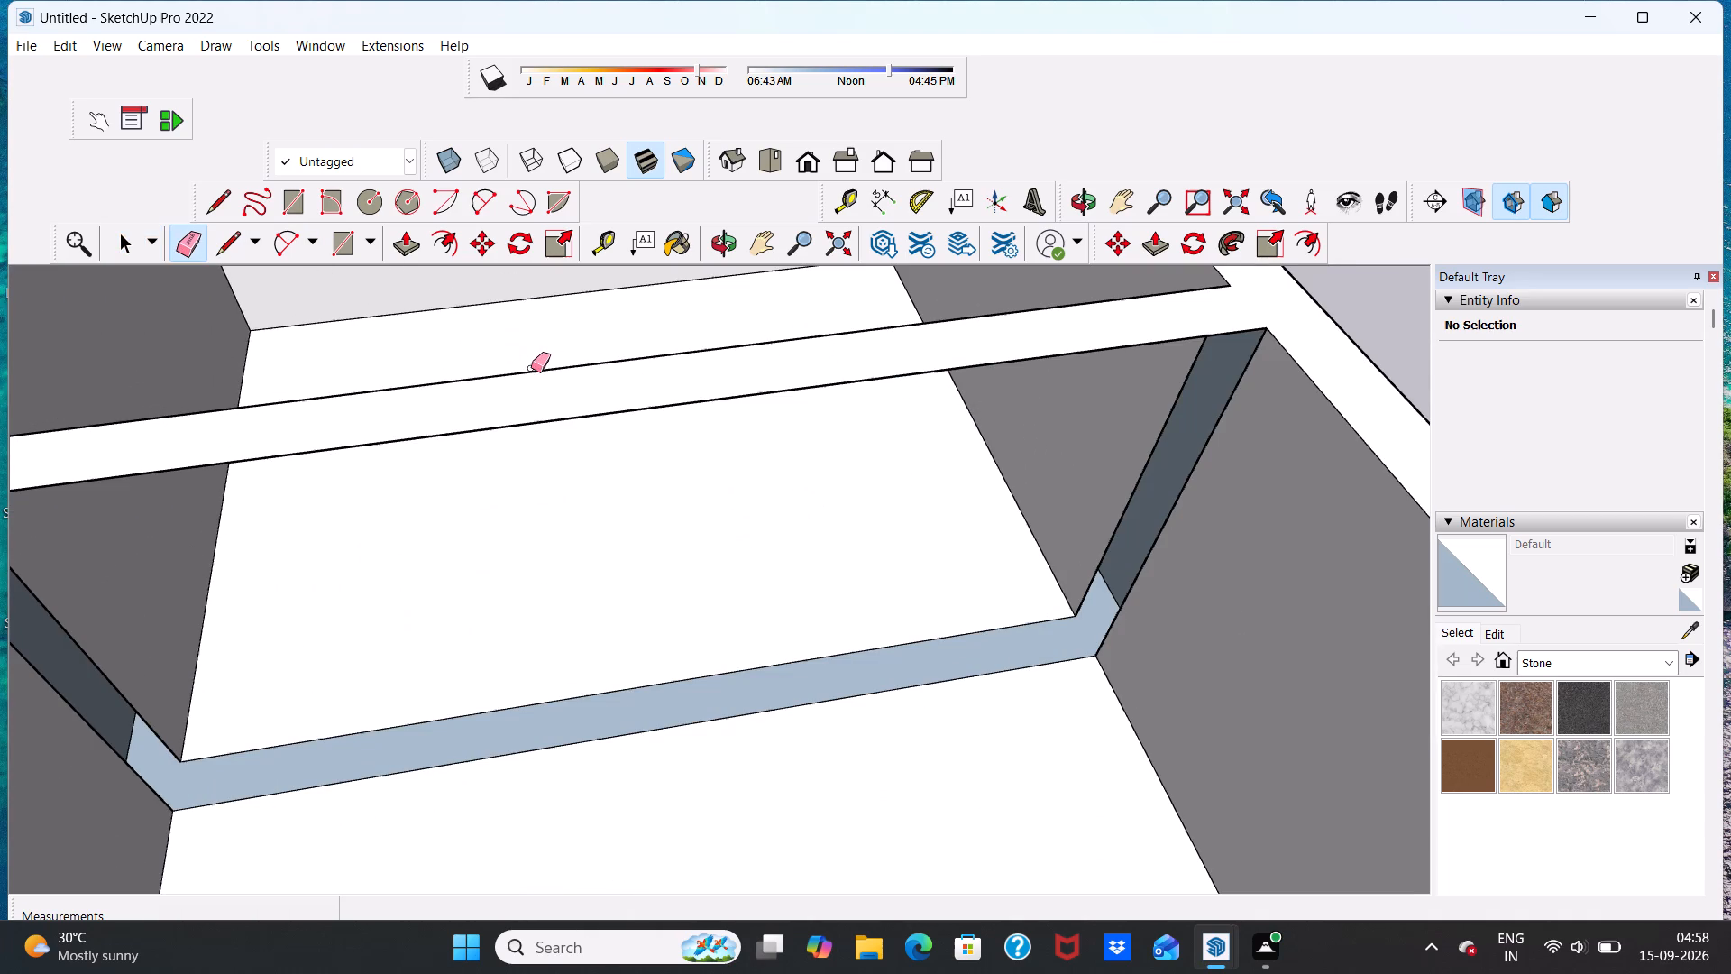
click(531, 368)
click(545, 369)
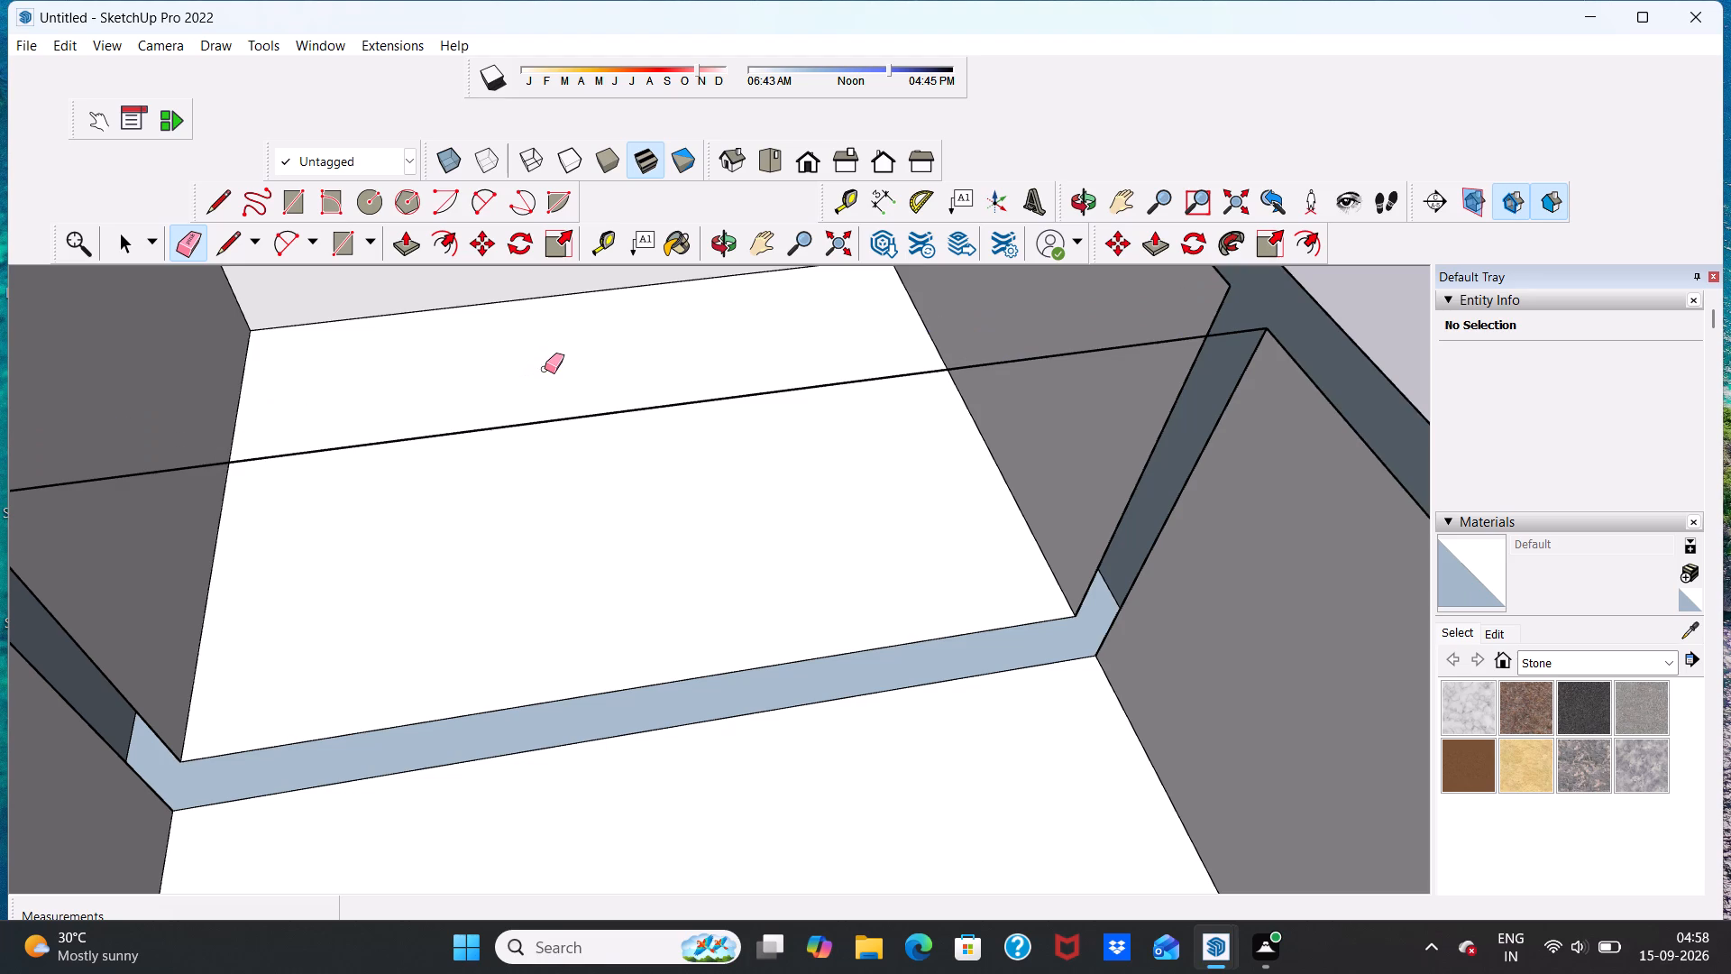
click(554, 421)
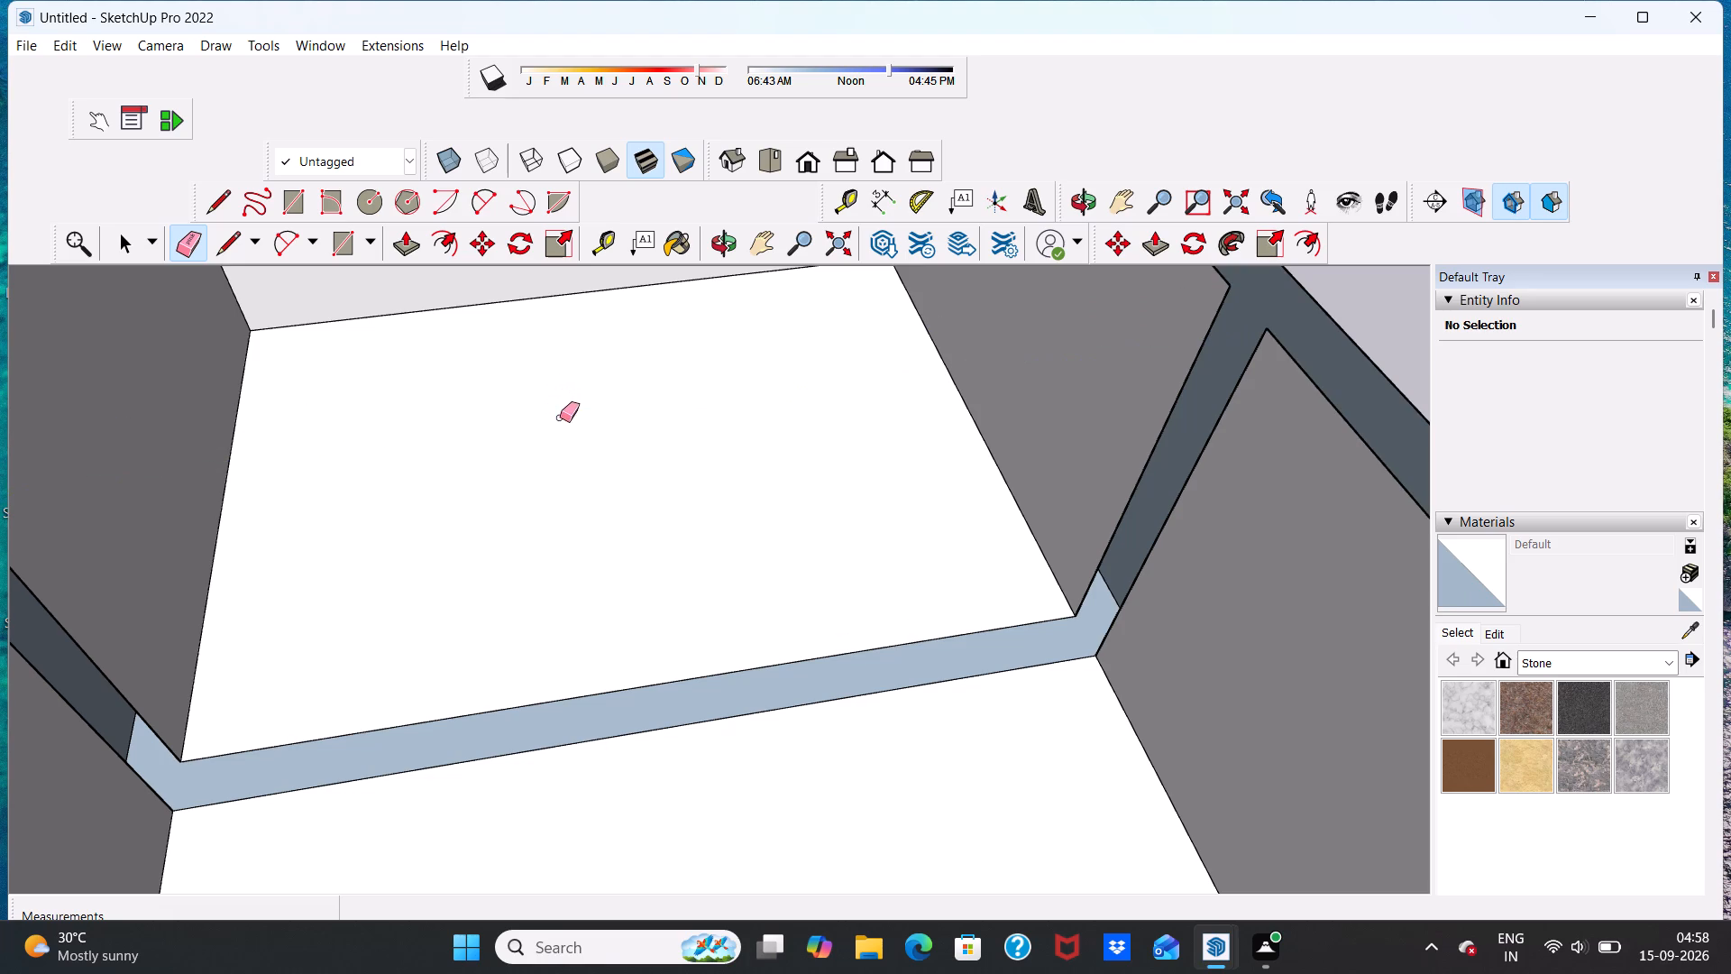
Close the cross wall's gap in the left roof wall with 9" lines at the floor and at the wall top.
scroll(582, 409, down, 18)
middle_drag(701, 501, 550, 388)
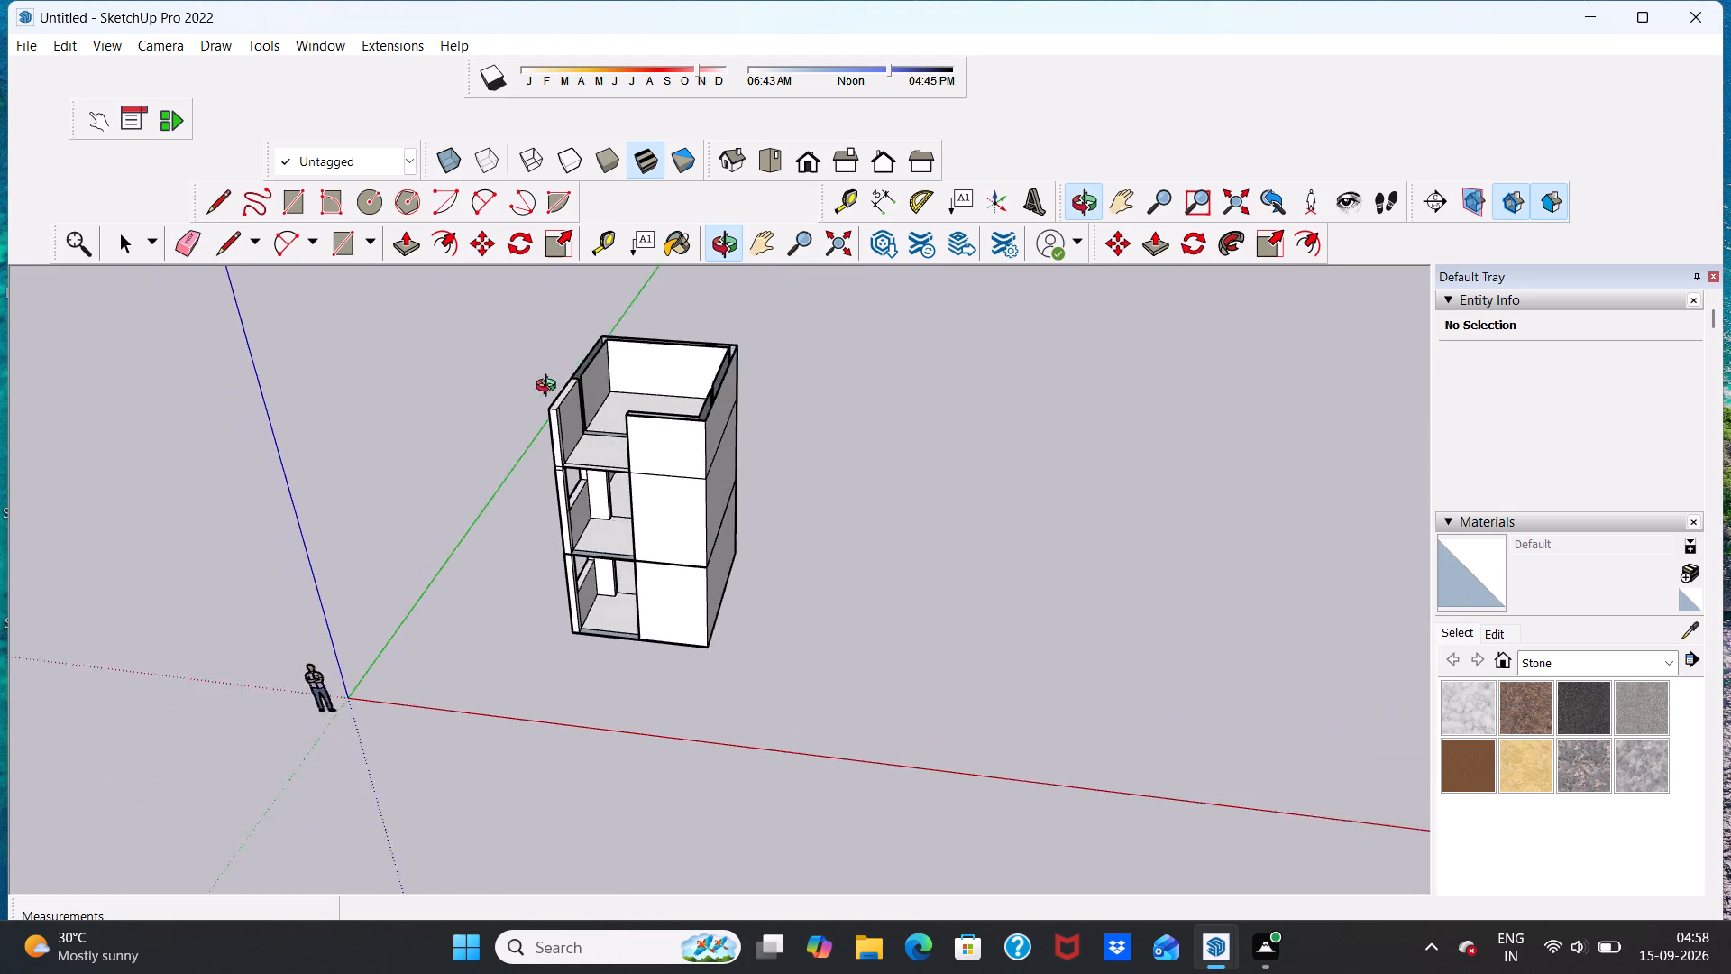
middle_drag(550, 388, 520, 408)
scroll(649, 388, up, 8)
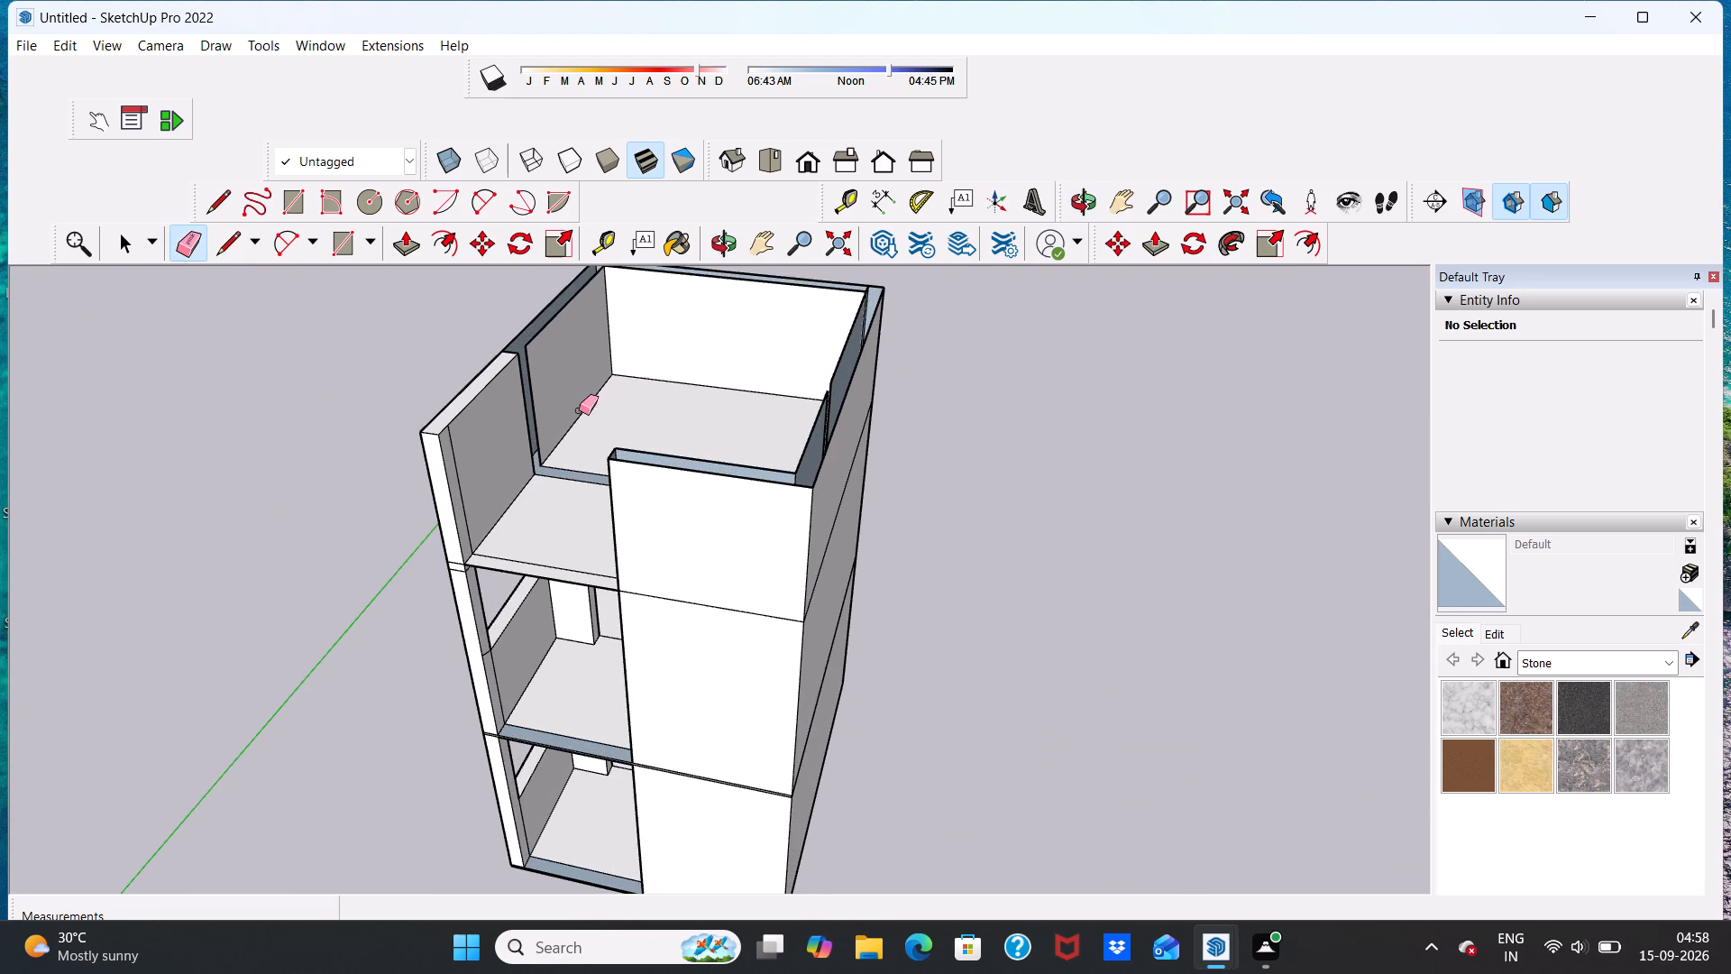
middle_drag(574, 537, 563, 581)
scroll(540, 356, up, 6)
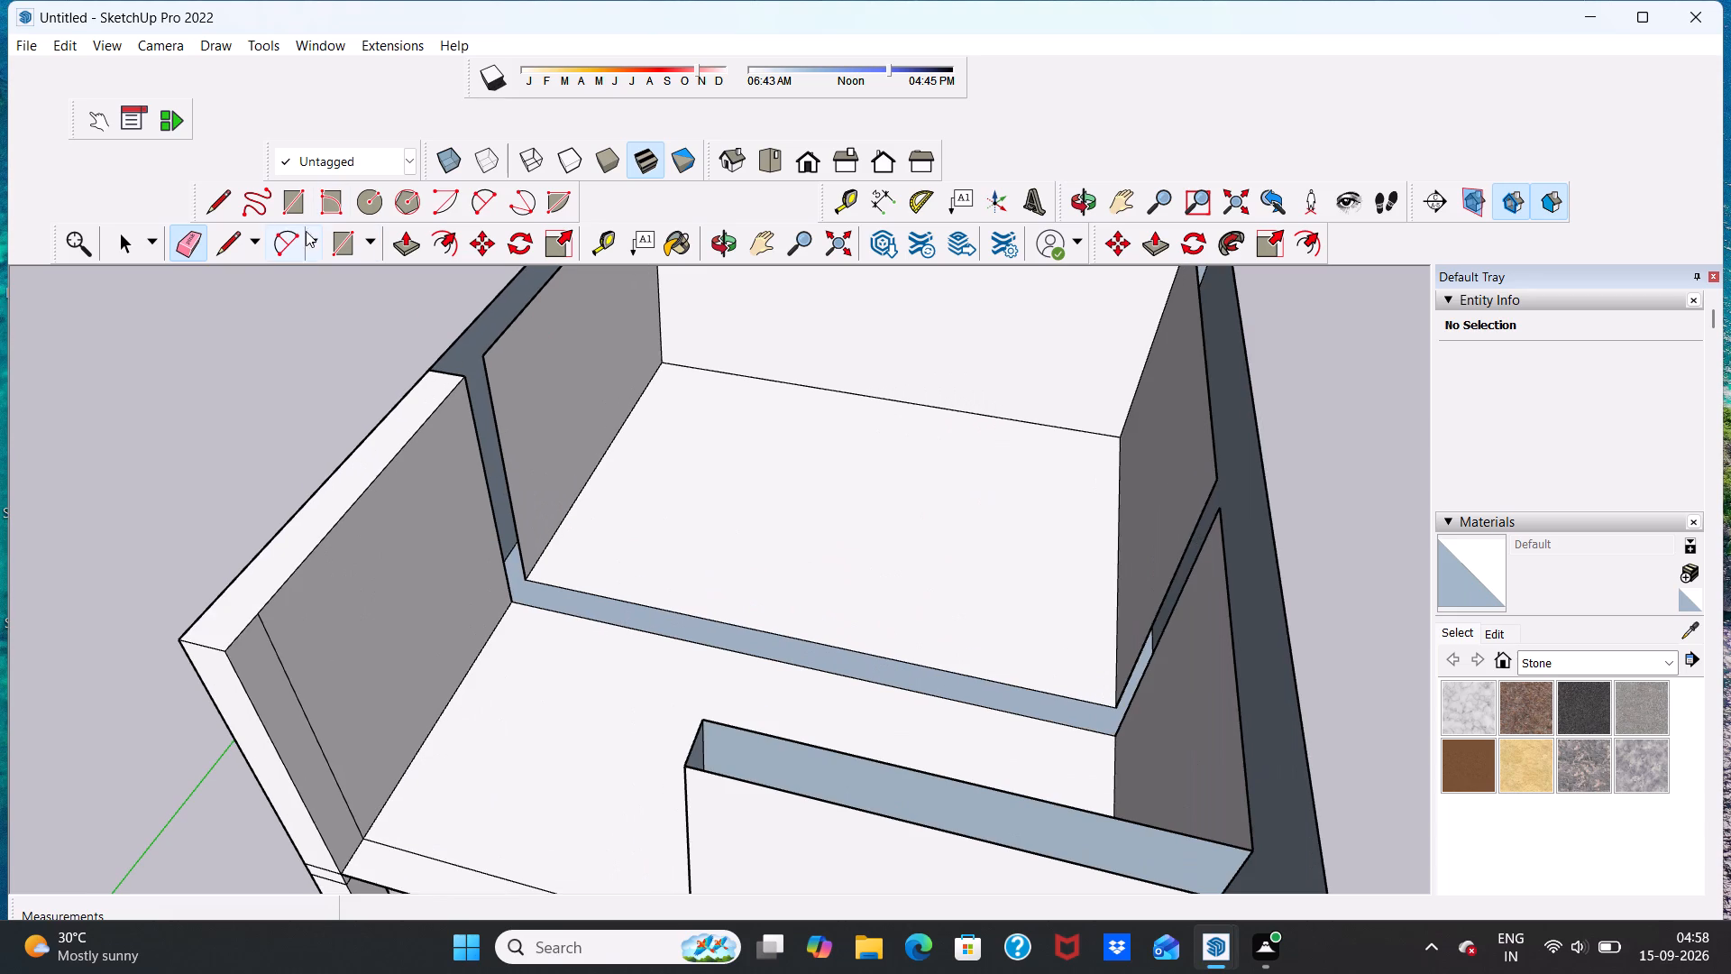
click(228, 242)
scroll(639, 550, up, 5)
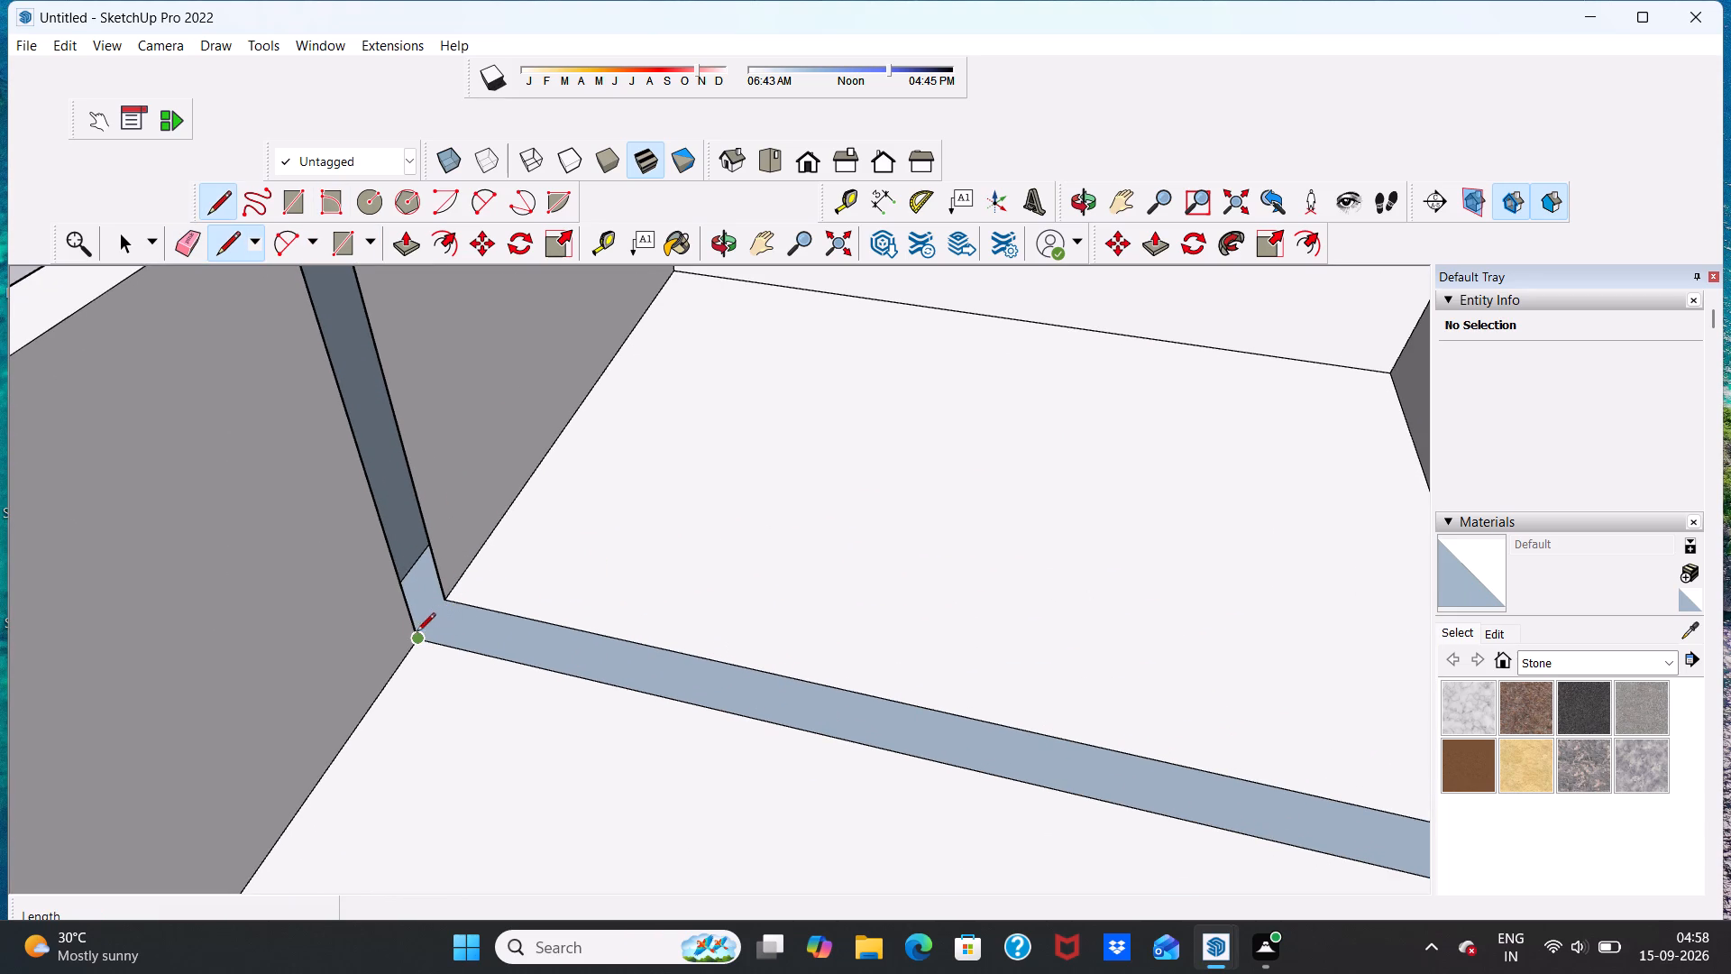
click(412, 638)
click(442, 598)
scroll(466, 584, down, 6)
scroll(465, 547, up, 5)
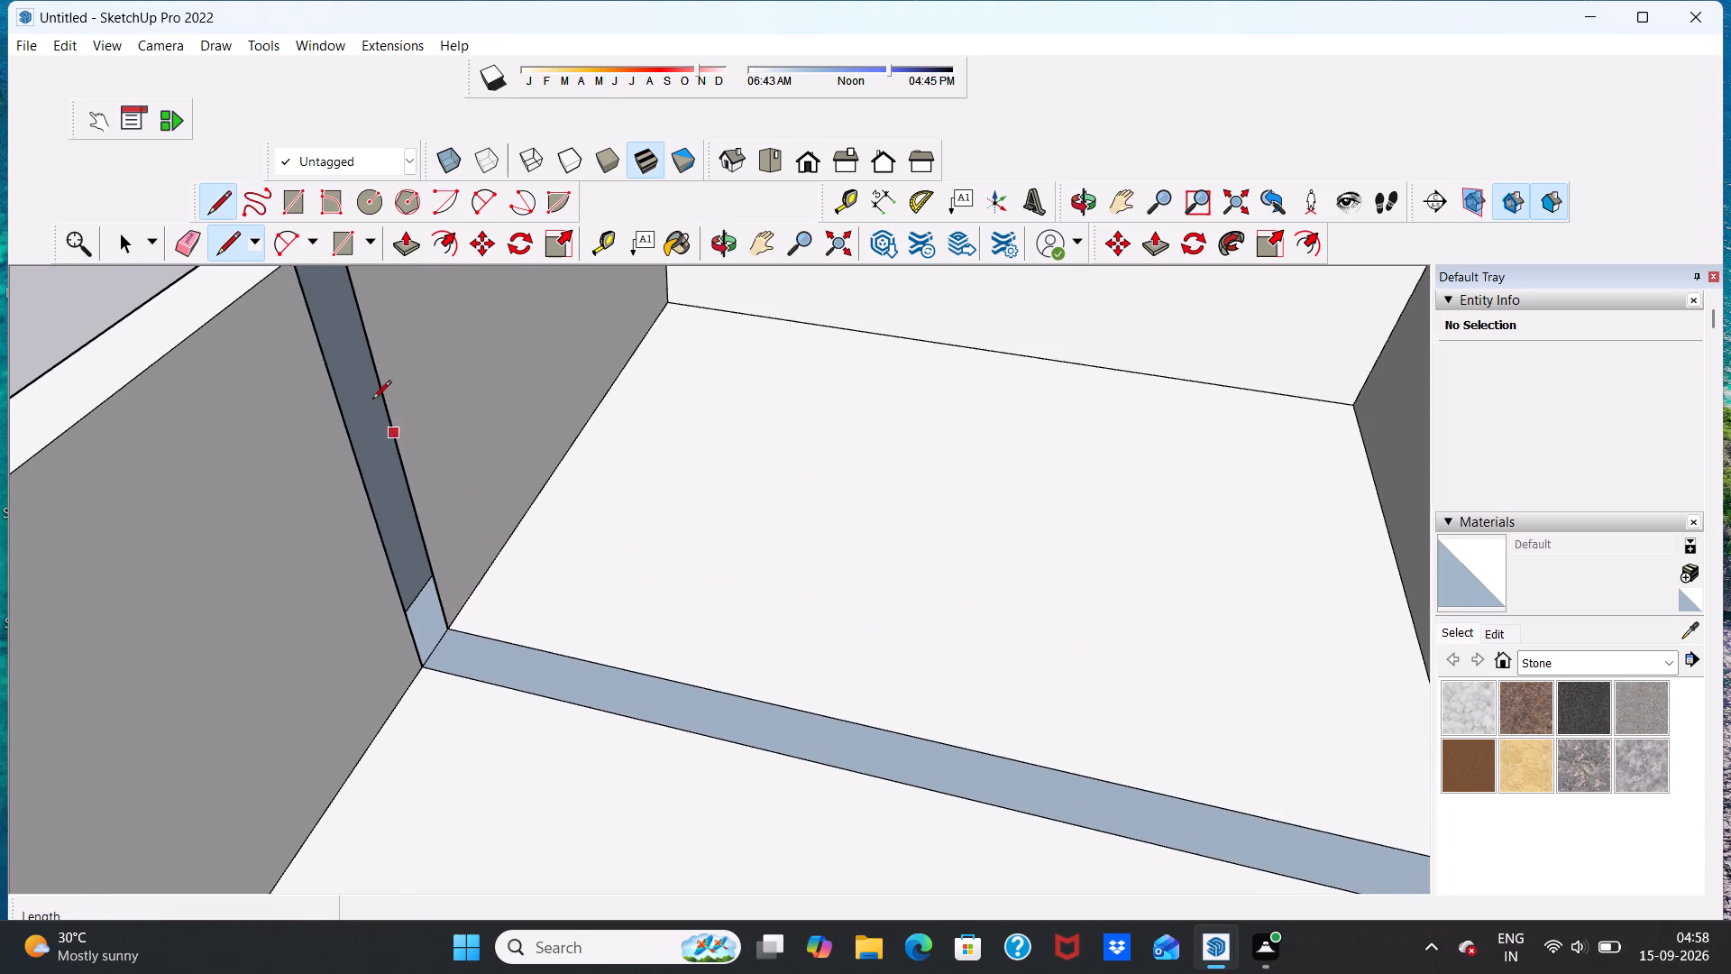
scroll(350, 337, down, 12)
scroll(343, 322, up, 6)
click(349, 352)
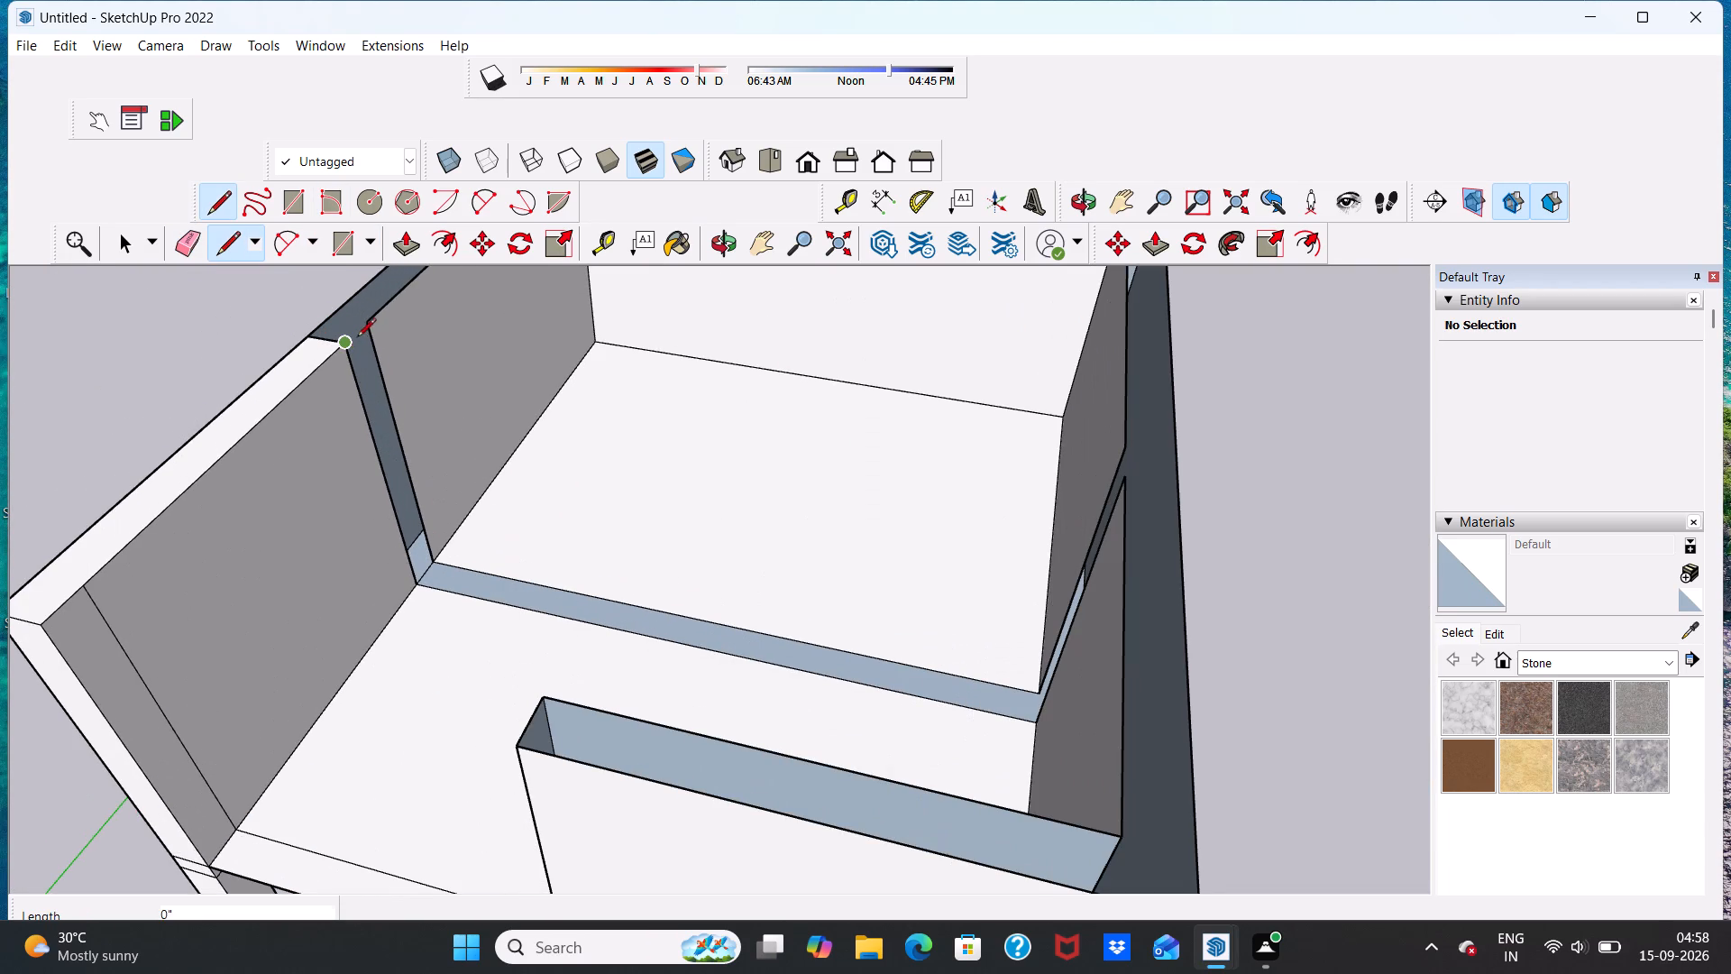
click(364, 328)
Close the cross wall's gap in the right roof wall with 9" lines at the floor and at the wall top.
scroll(390, 386, down, 16)
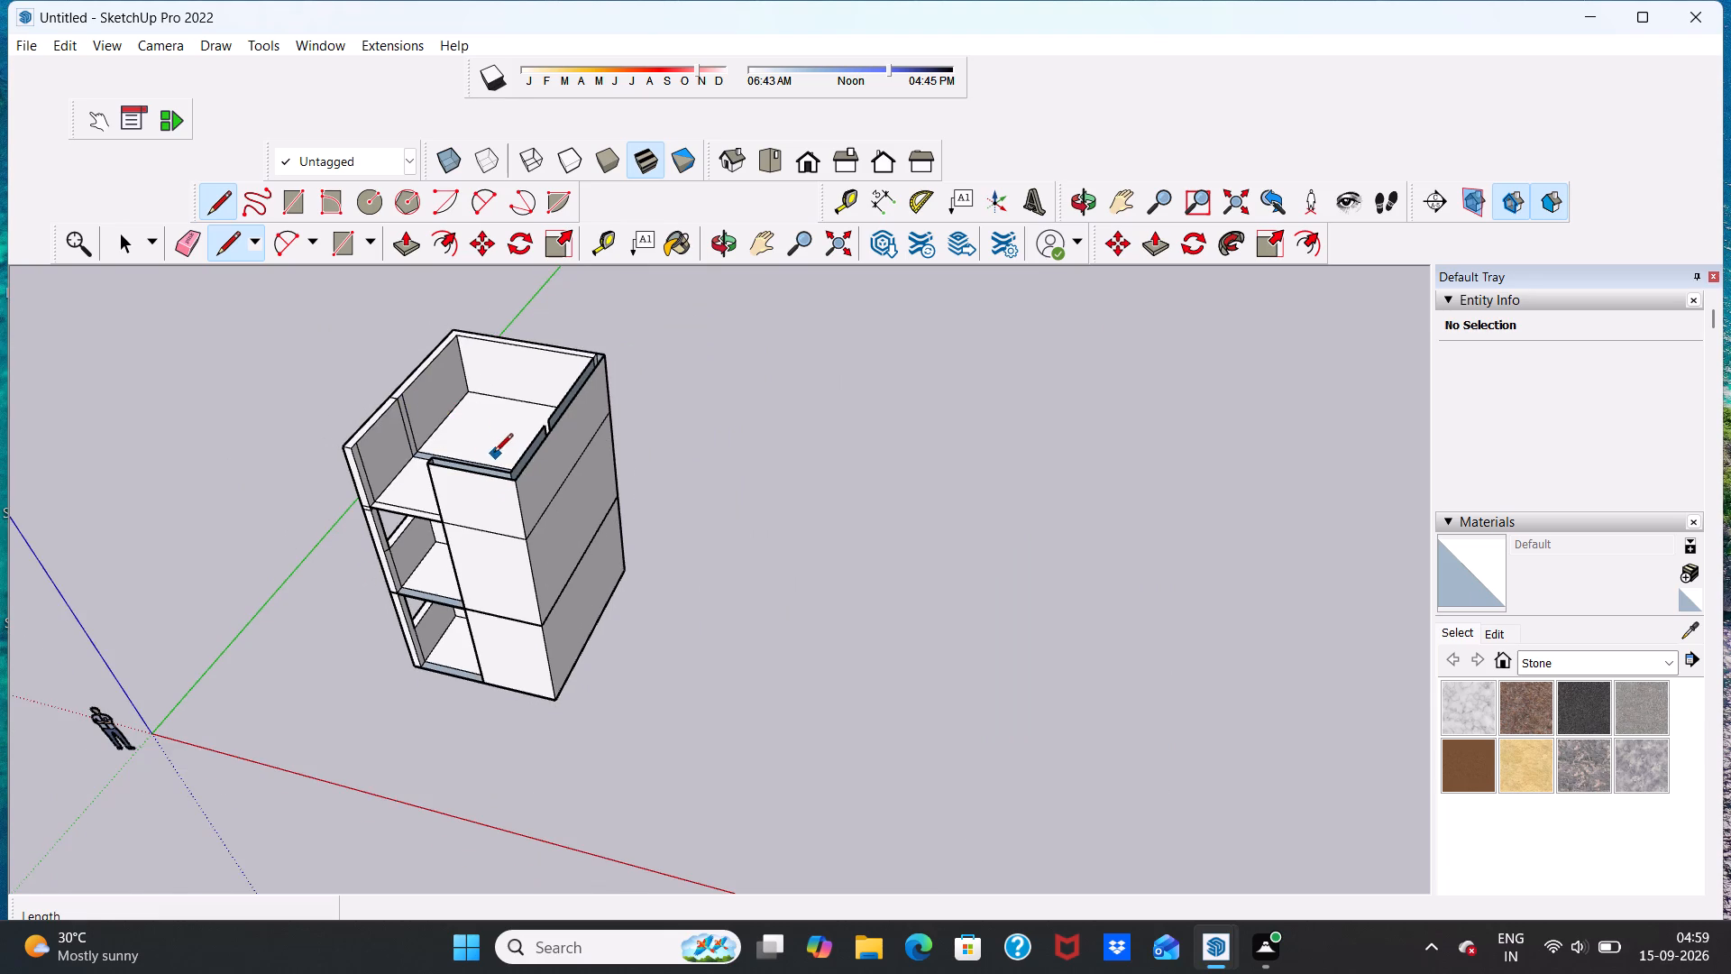
middle_drag(494, 458, 936, 429)
scroll(582, 593, up, 5)
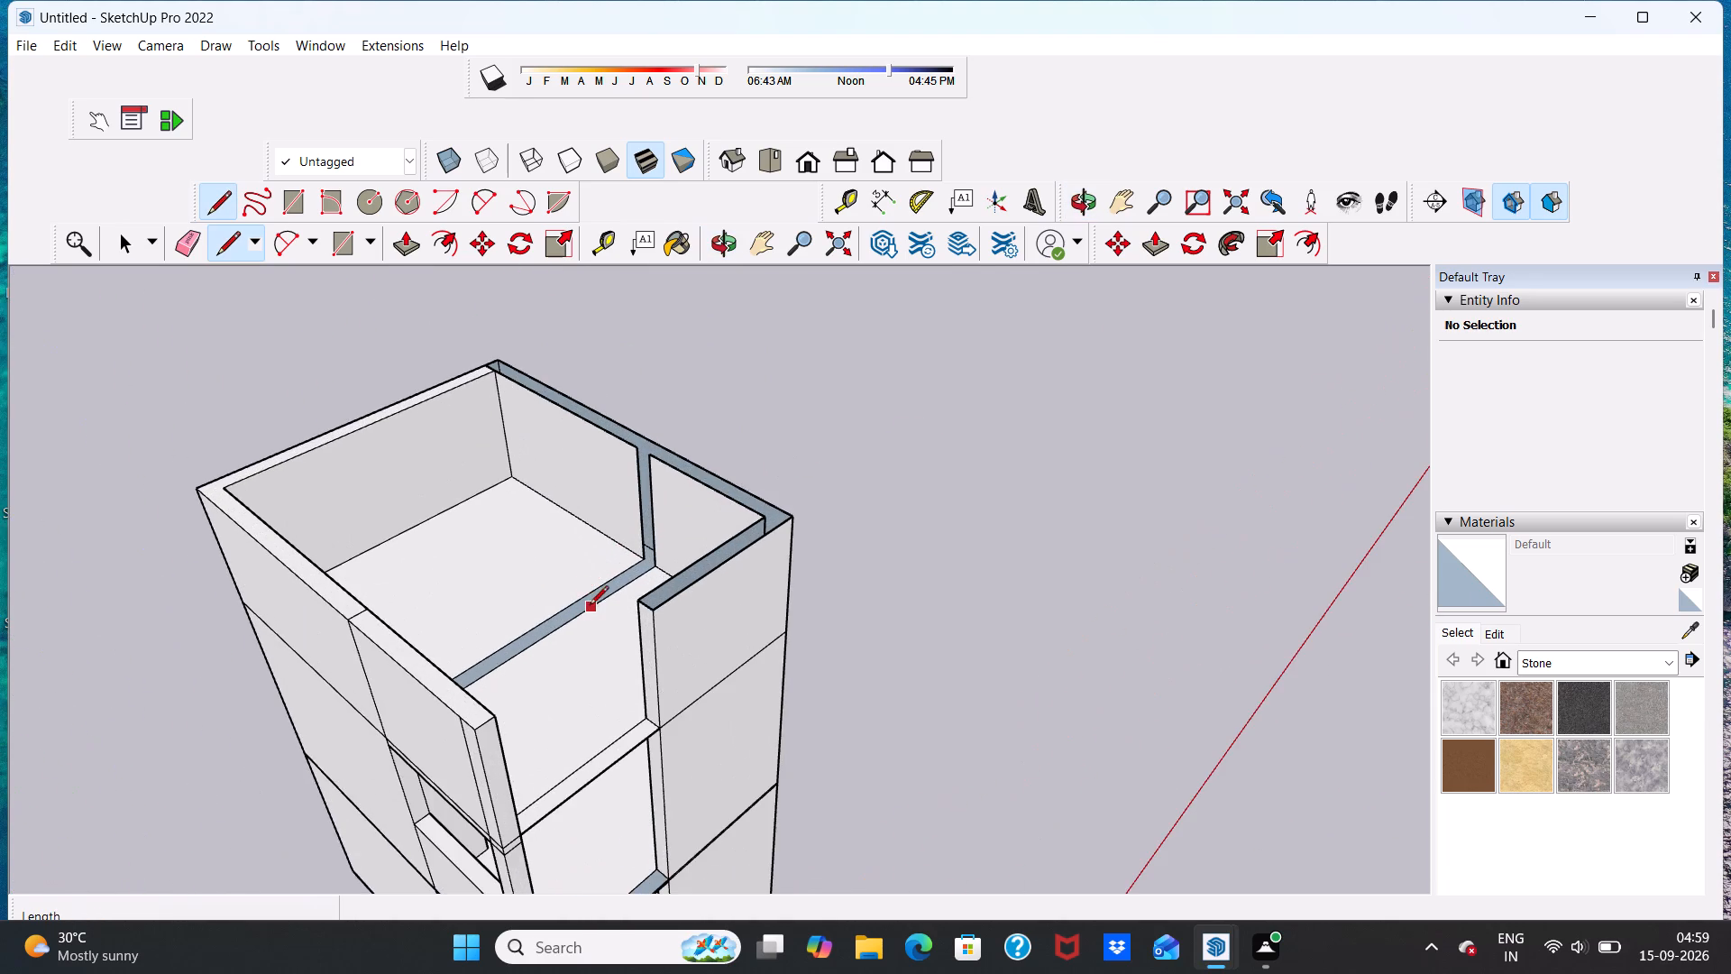
scroll(591, 582, down, 4)
scroll(562, 567, up, 14)
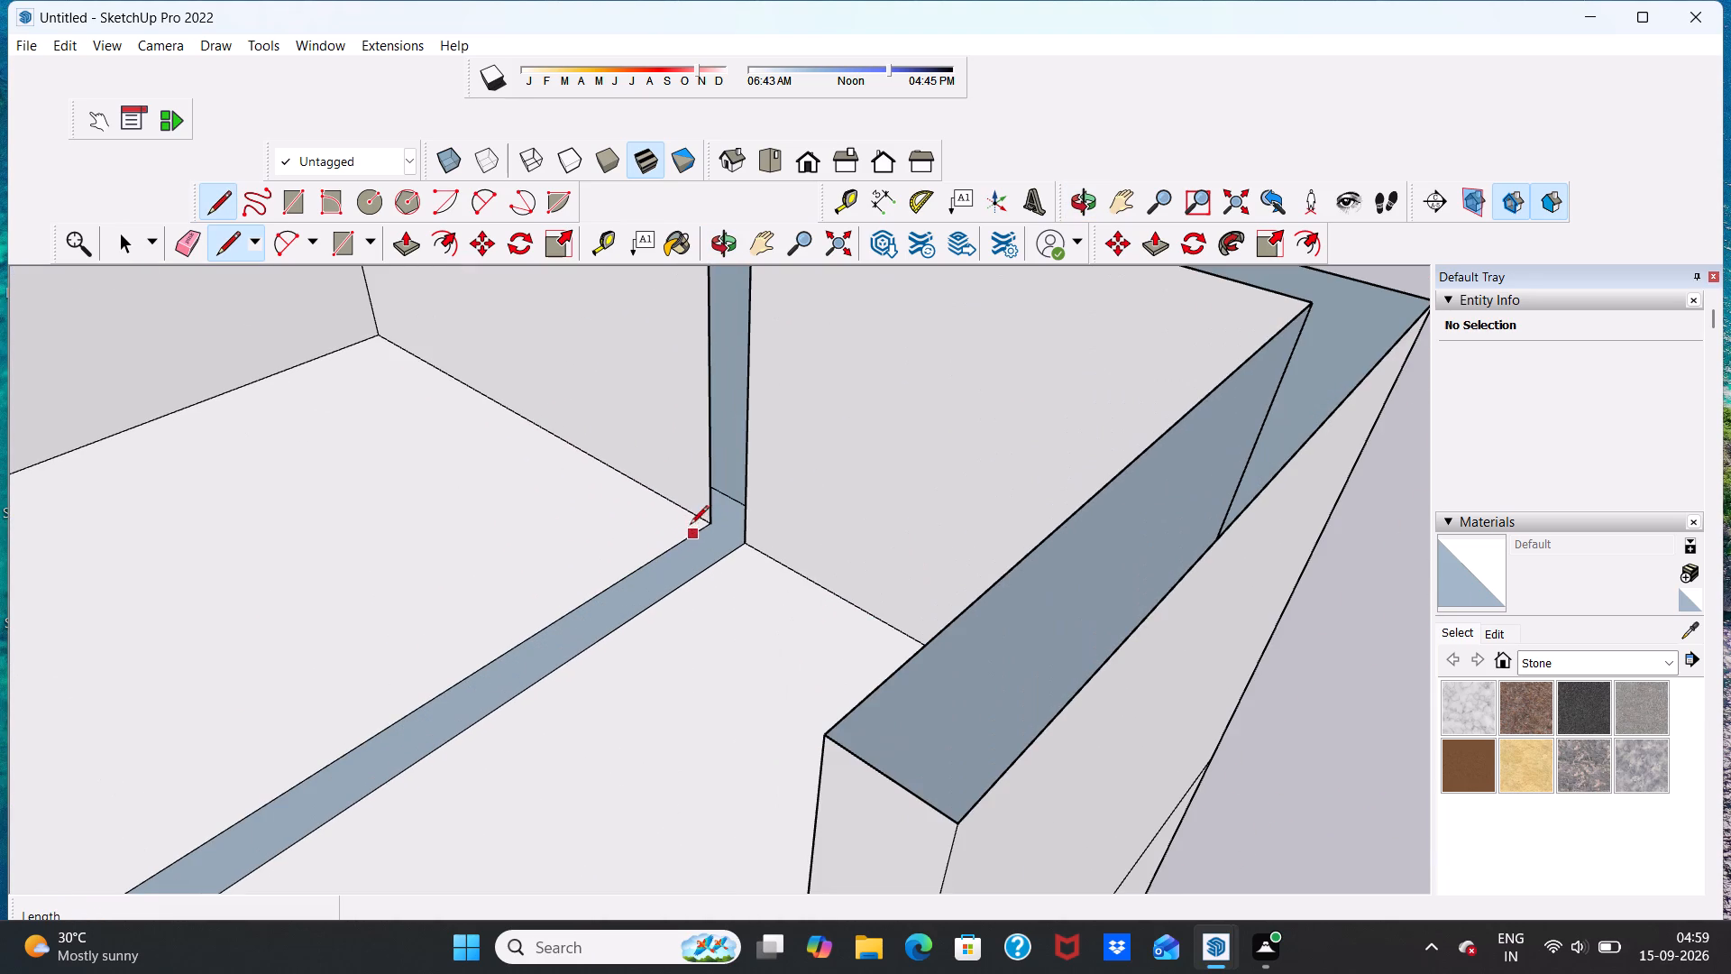
click(709, 523)
click(739, 543)
scroll(733, 578, down, 3)
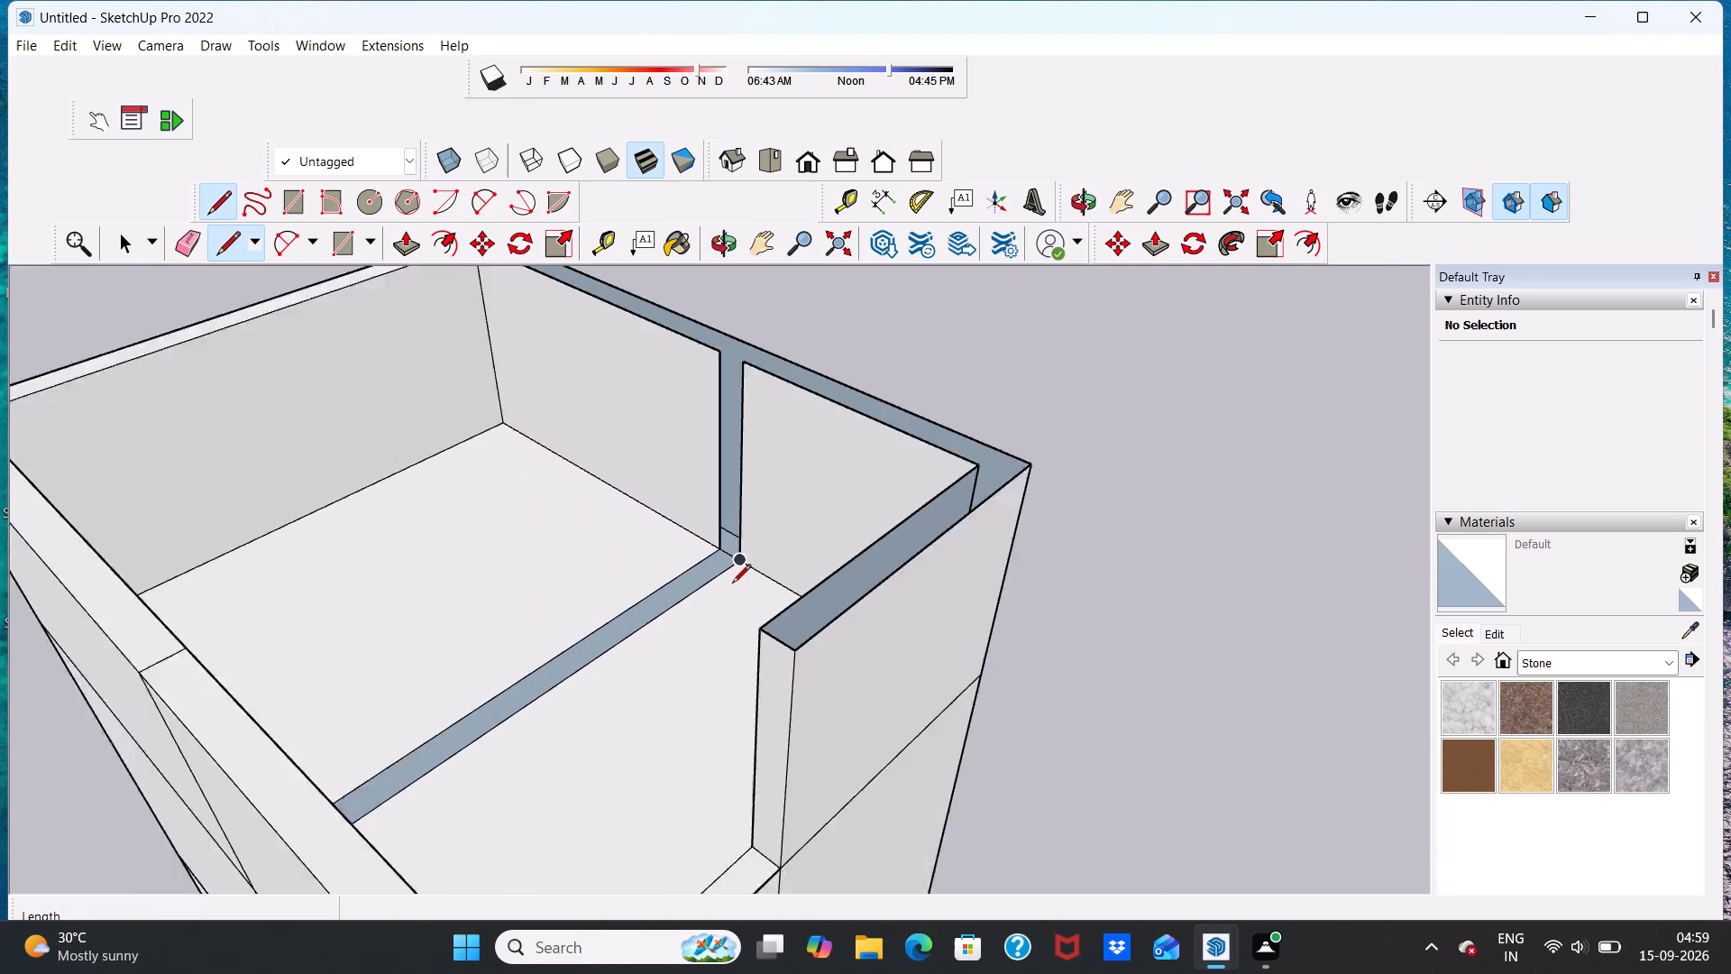
scroll(732, 584, down, 11)
scroll(735, 455, up, 13)
click(707, 508)
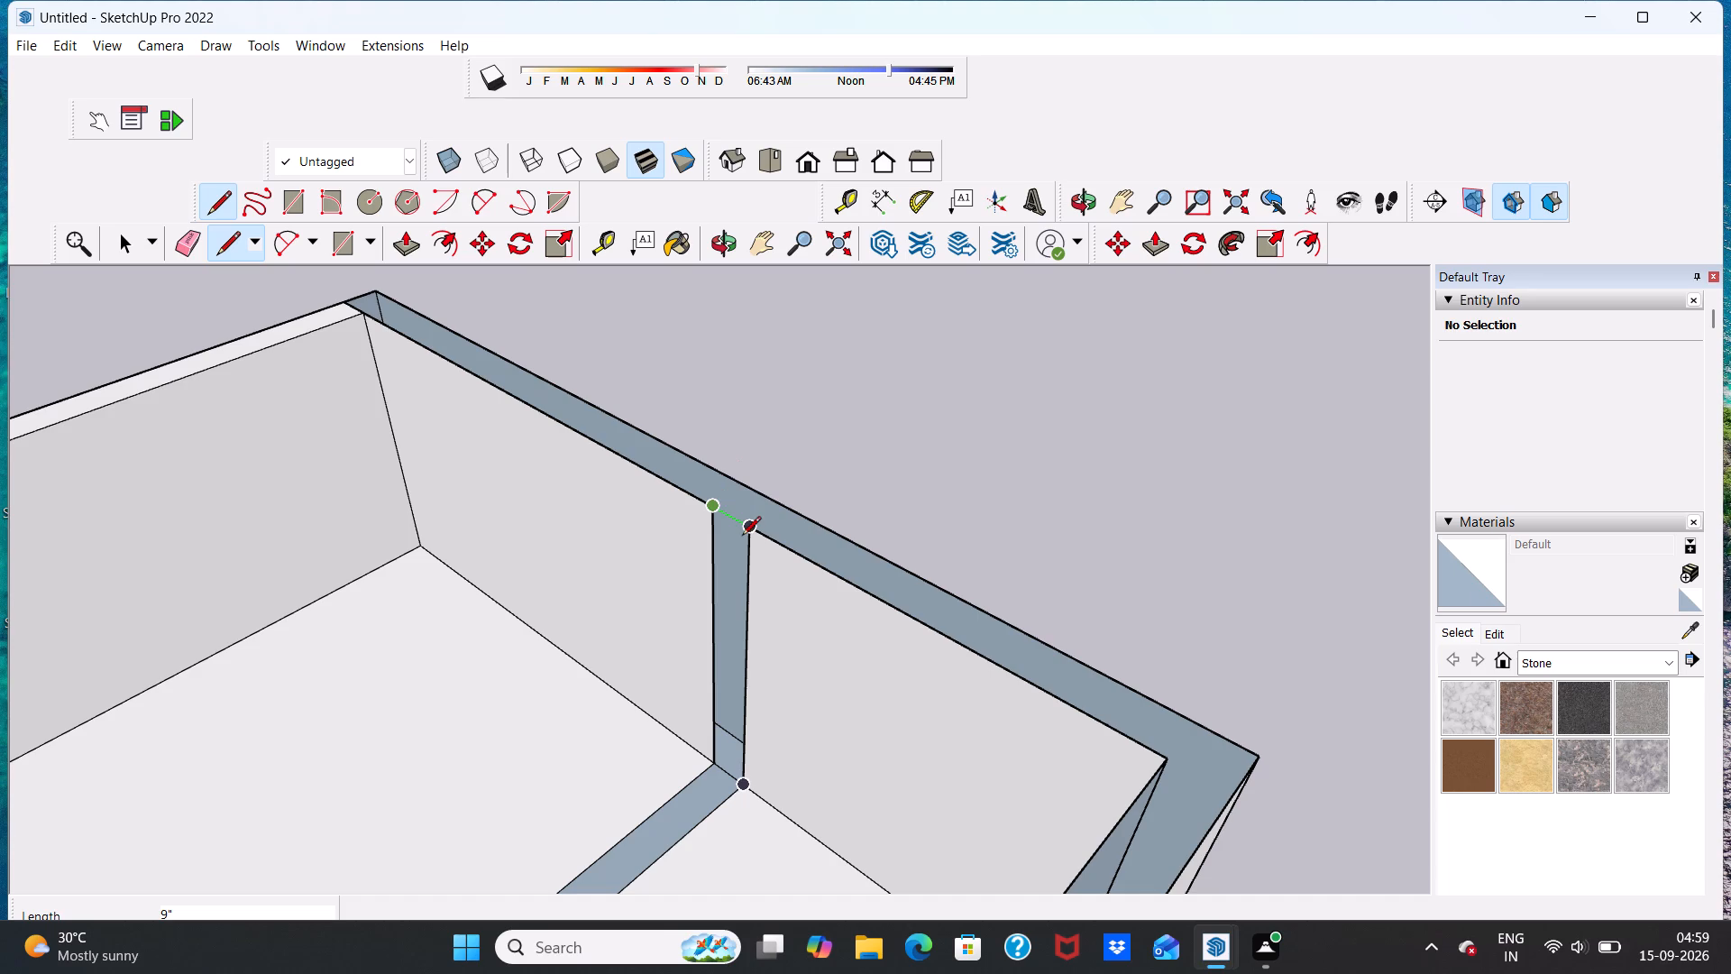
click(742, 537)
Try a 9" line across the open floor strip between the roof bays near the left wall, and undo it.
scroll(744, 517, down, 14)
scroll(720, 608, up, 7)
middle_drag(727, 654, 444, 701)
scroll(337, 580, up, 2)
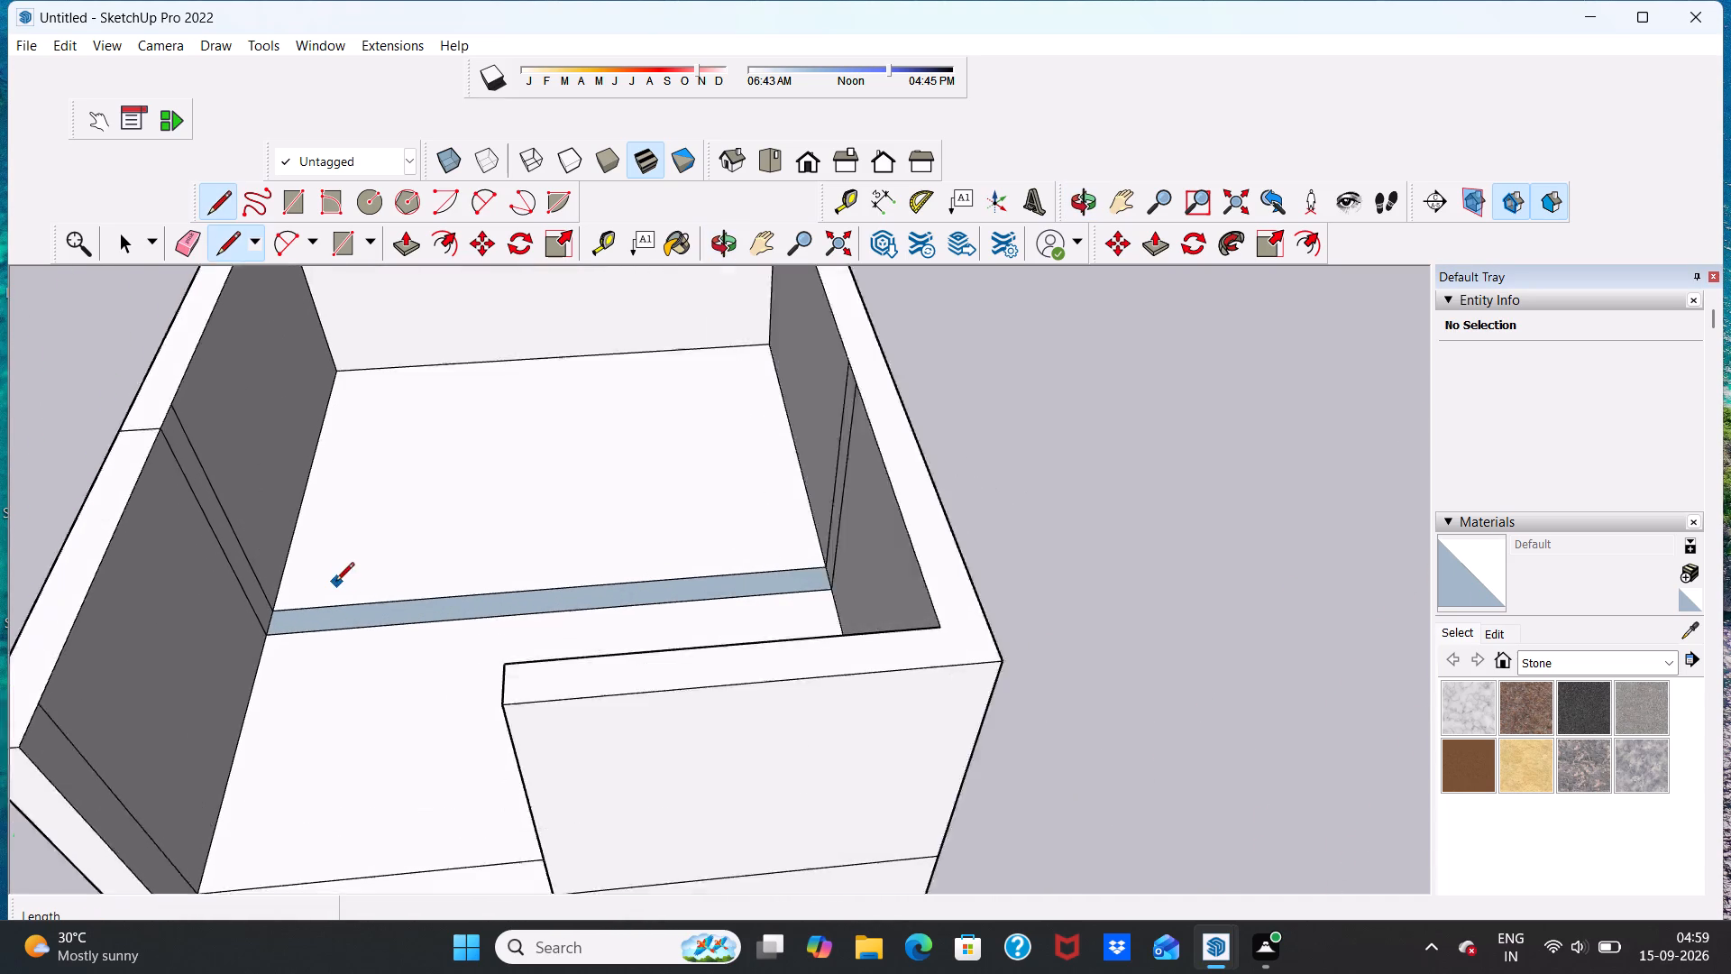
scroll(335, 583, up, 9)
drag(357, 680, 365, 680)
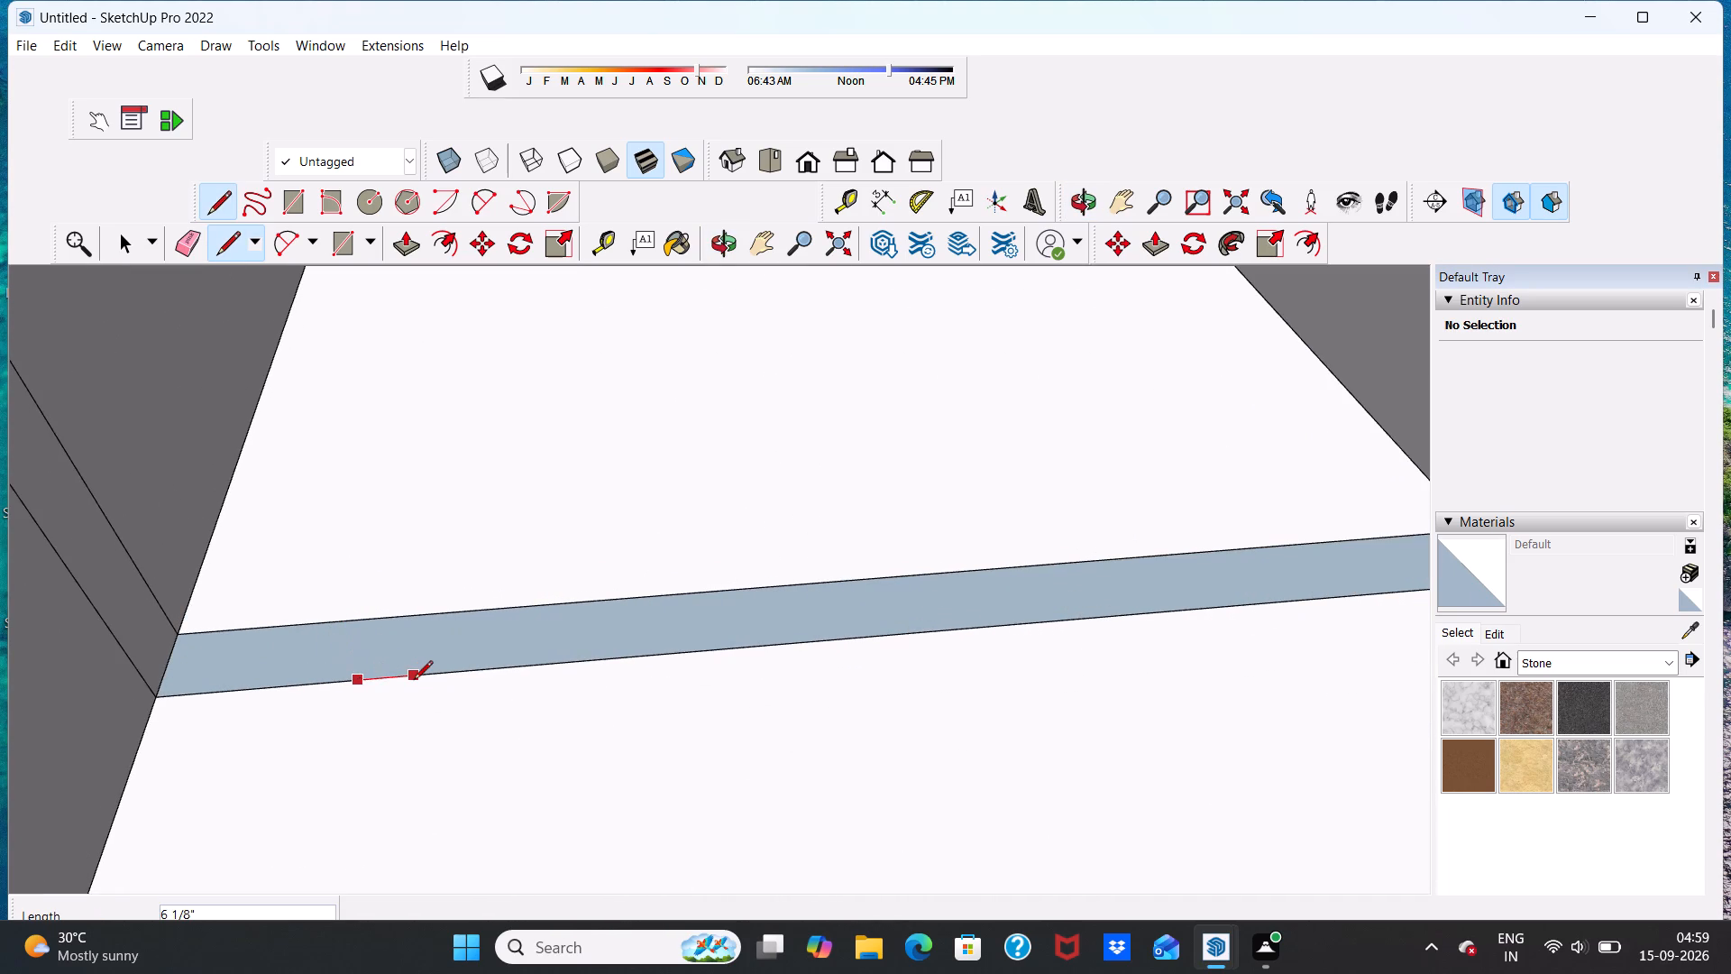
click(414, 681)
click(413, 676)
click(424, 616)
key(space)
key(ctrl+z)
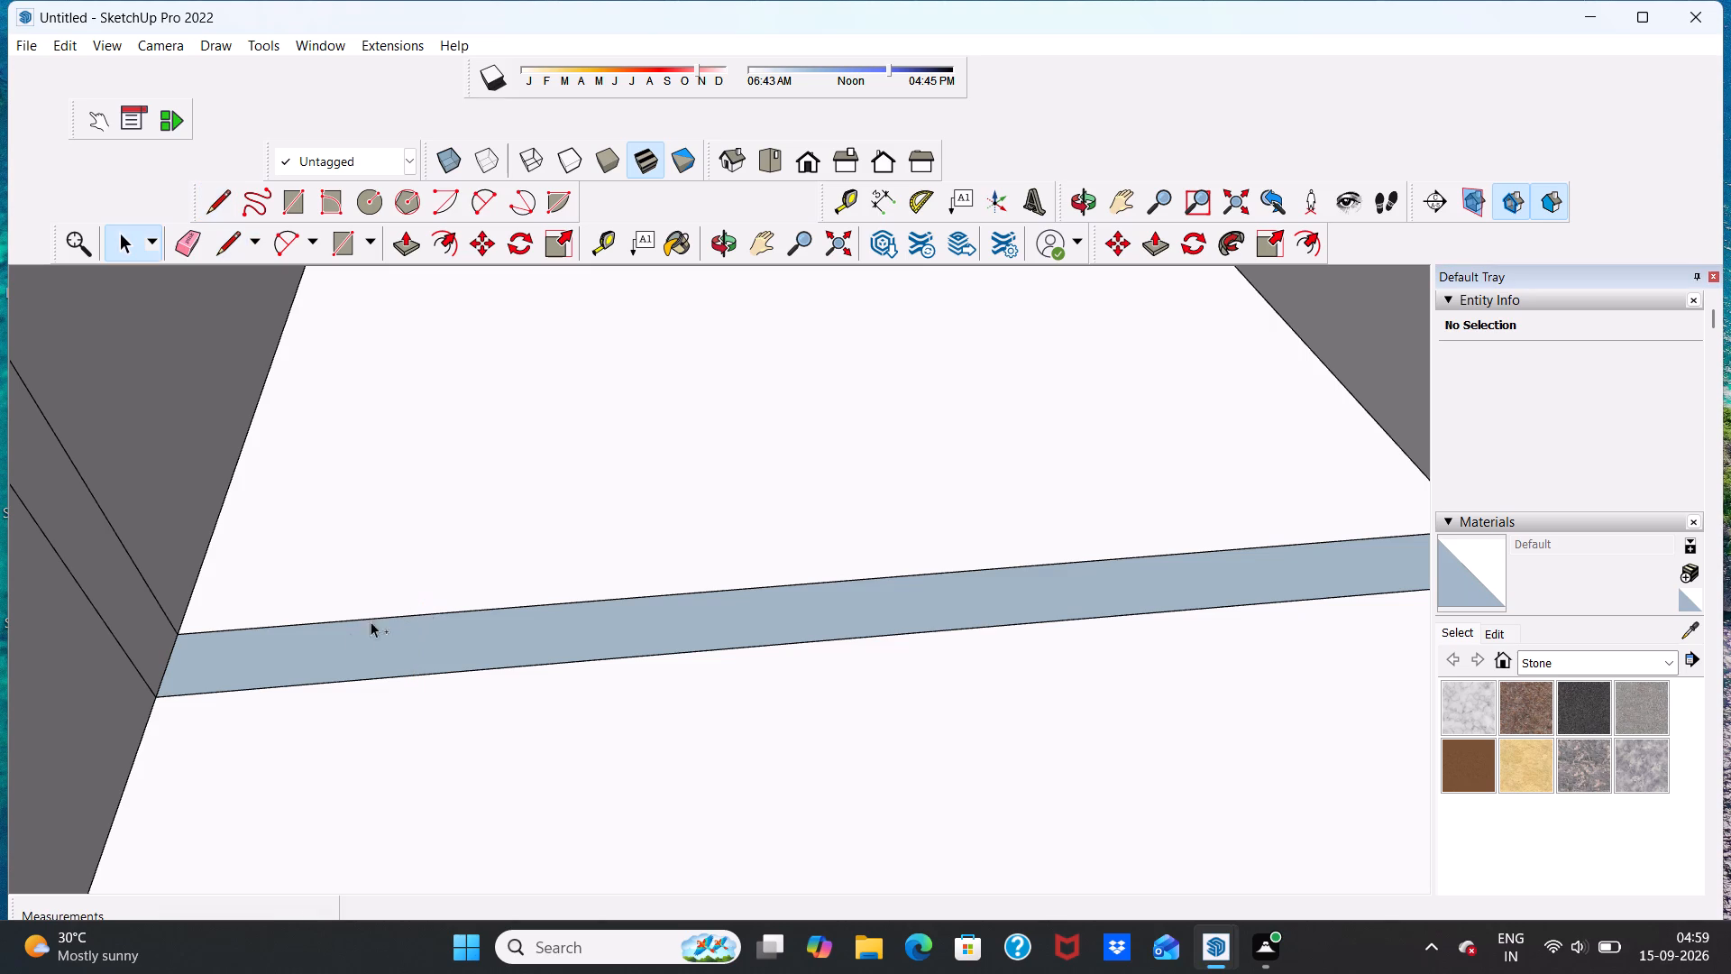
Examine the building's roof walls, front opening and lower storeys from several angles.
scroll(395, 574, down, 16)
middle_drag(469, 622, 650, 317)
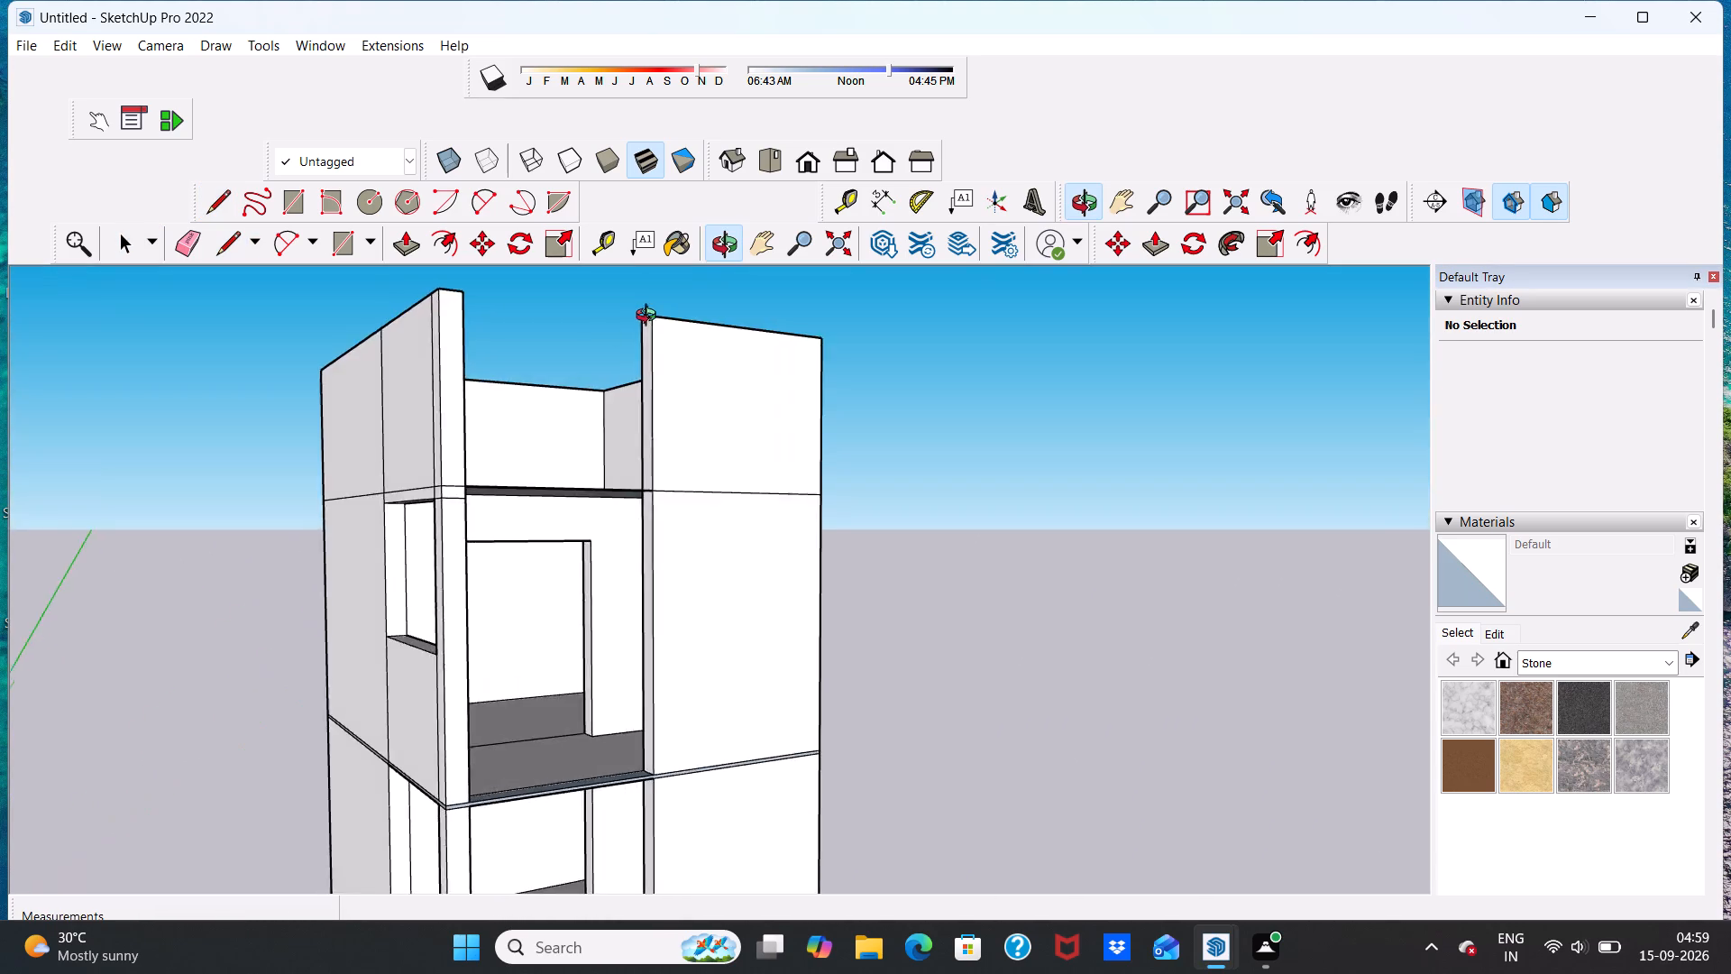
middle_drag(650, 317, 745, 434)
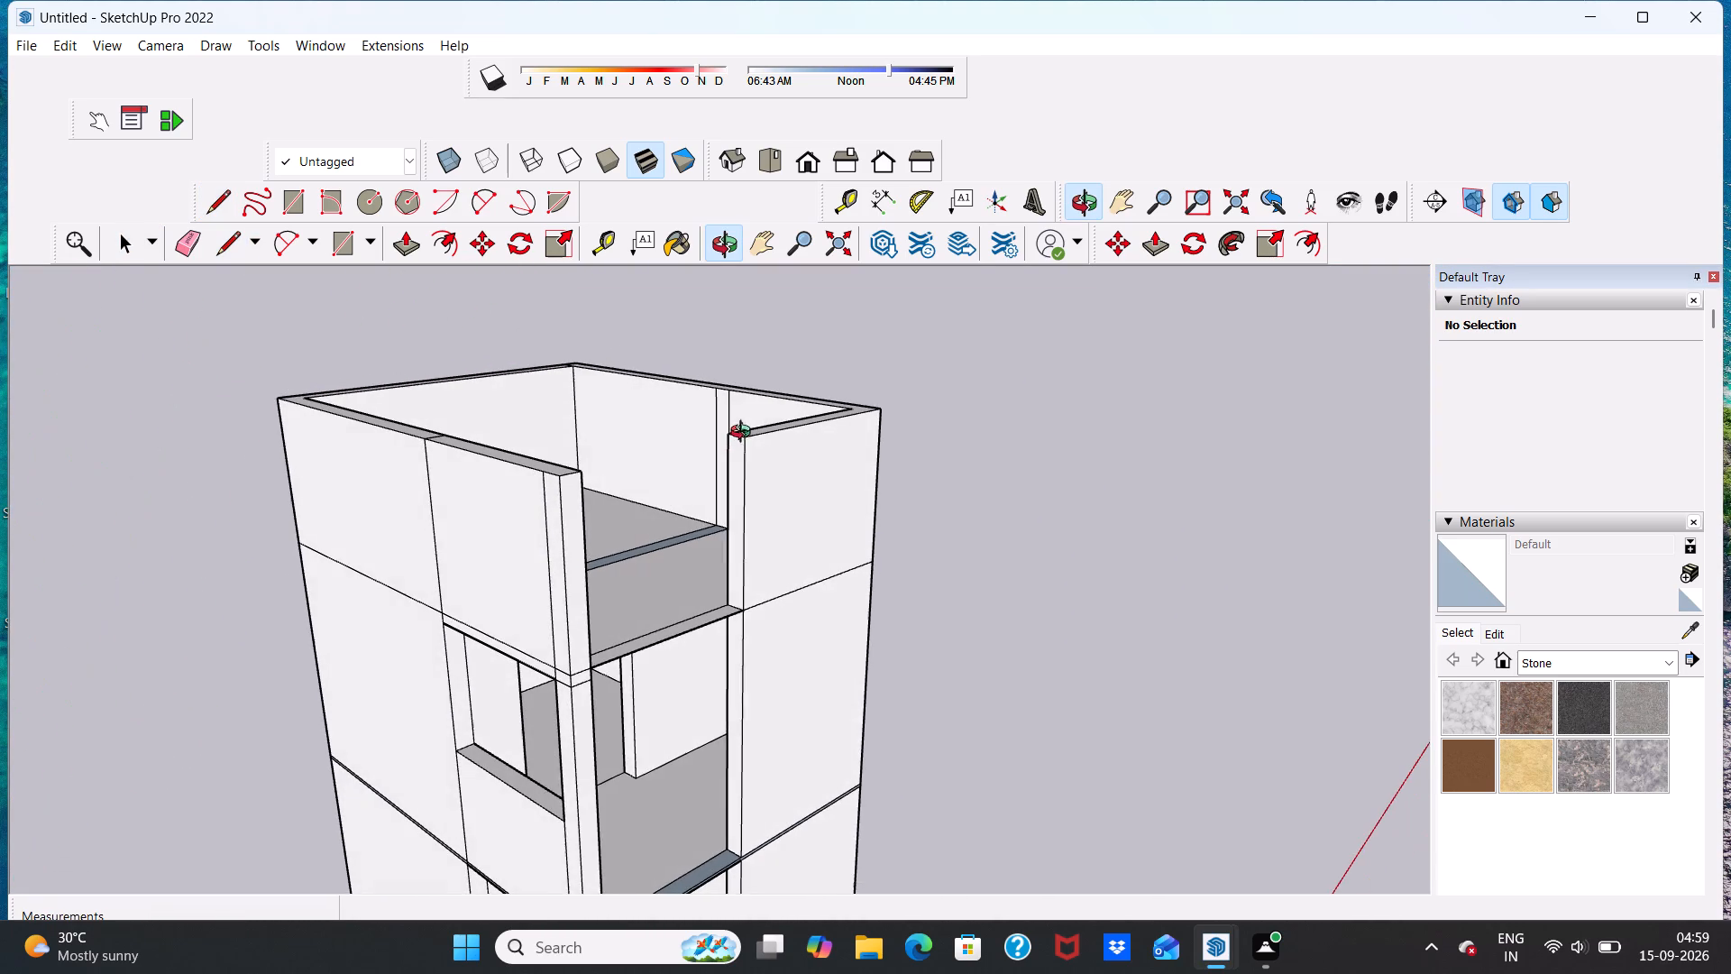
middle_drag(745, 434, 744, 434)
scroll(443, 563, up, 4)
scroll(521, 509, down, 5)
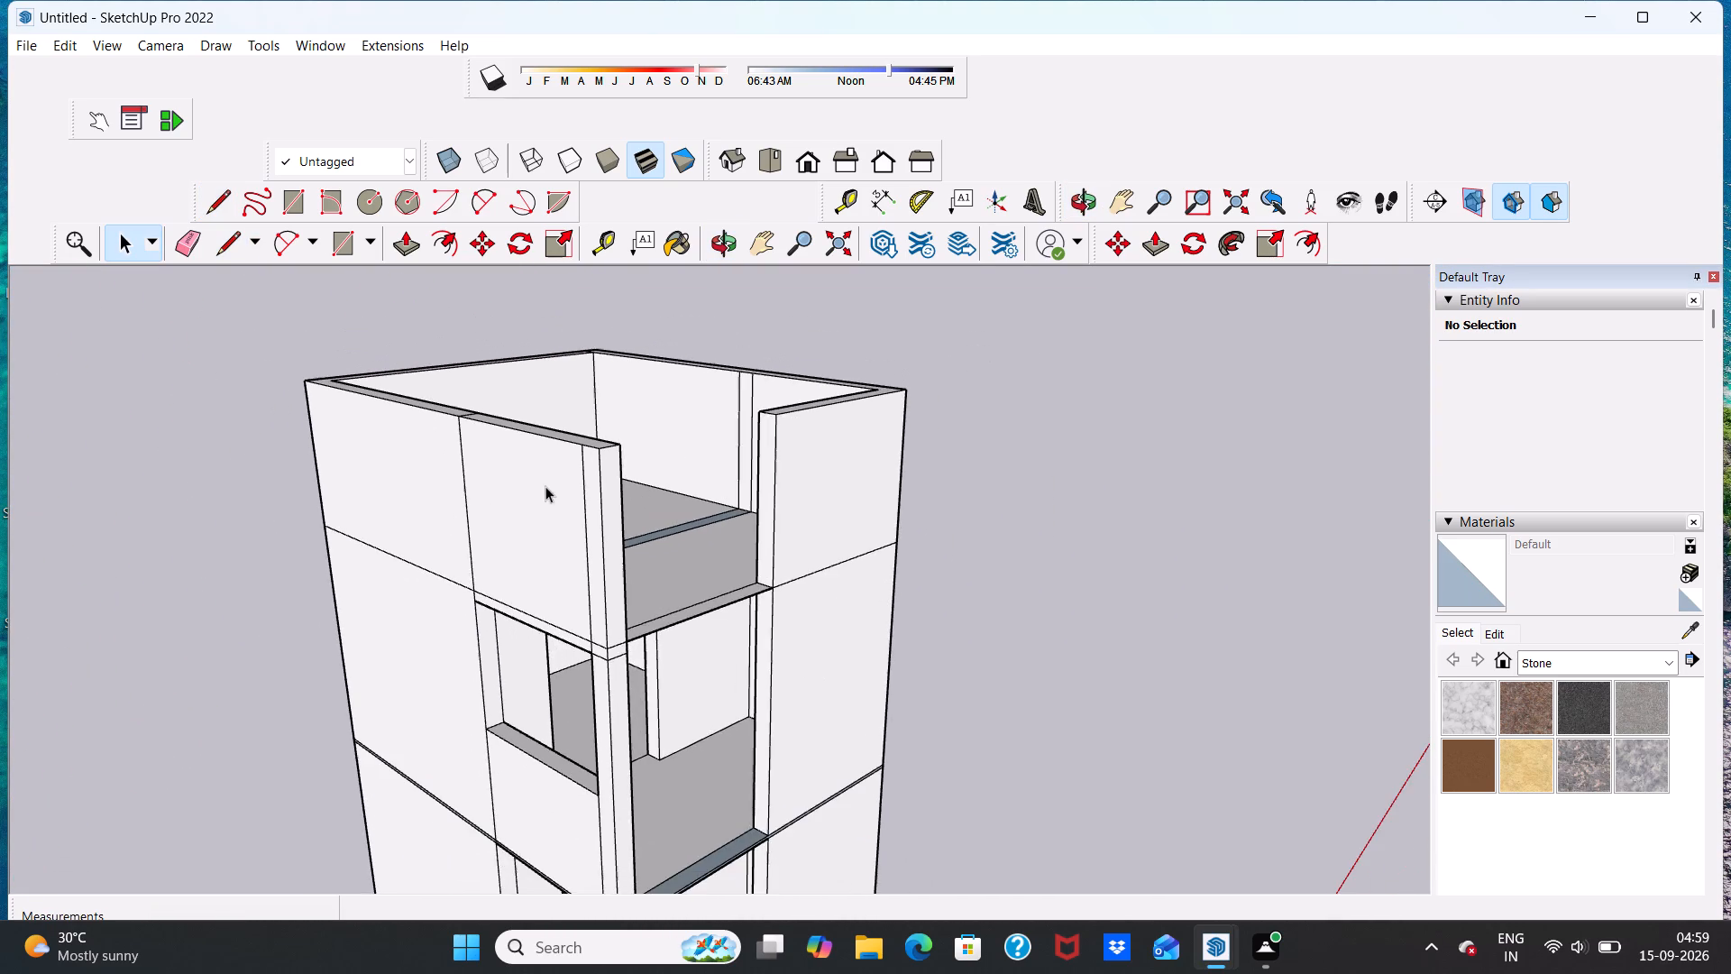
scroll(476, 490, up, 2)
middle_drag(646, 462, 363, 345)
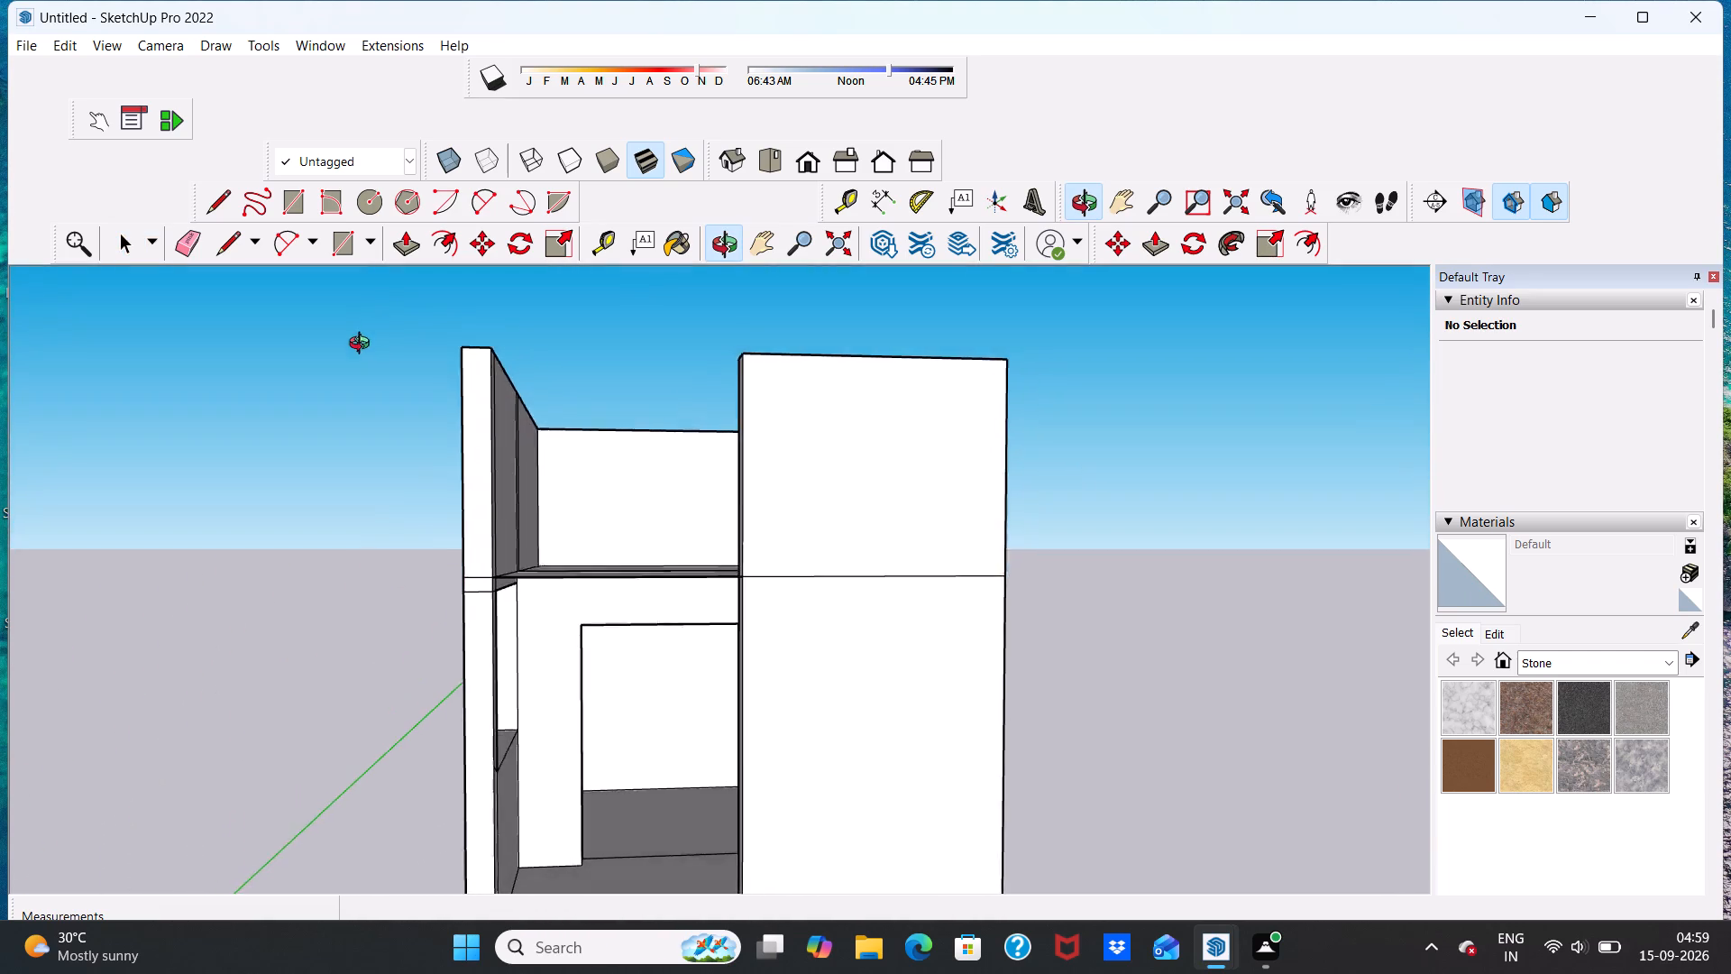
middle_drag(363, 345, 357, 351)
middle_drag(523, 383, 573, 402)
scroll(575, 380, down, 13)
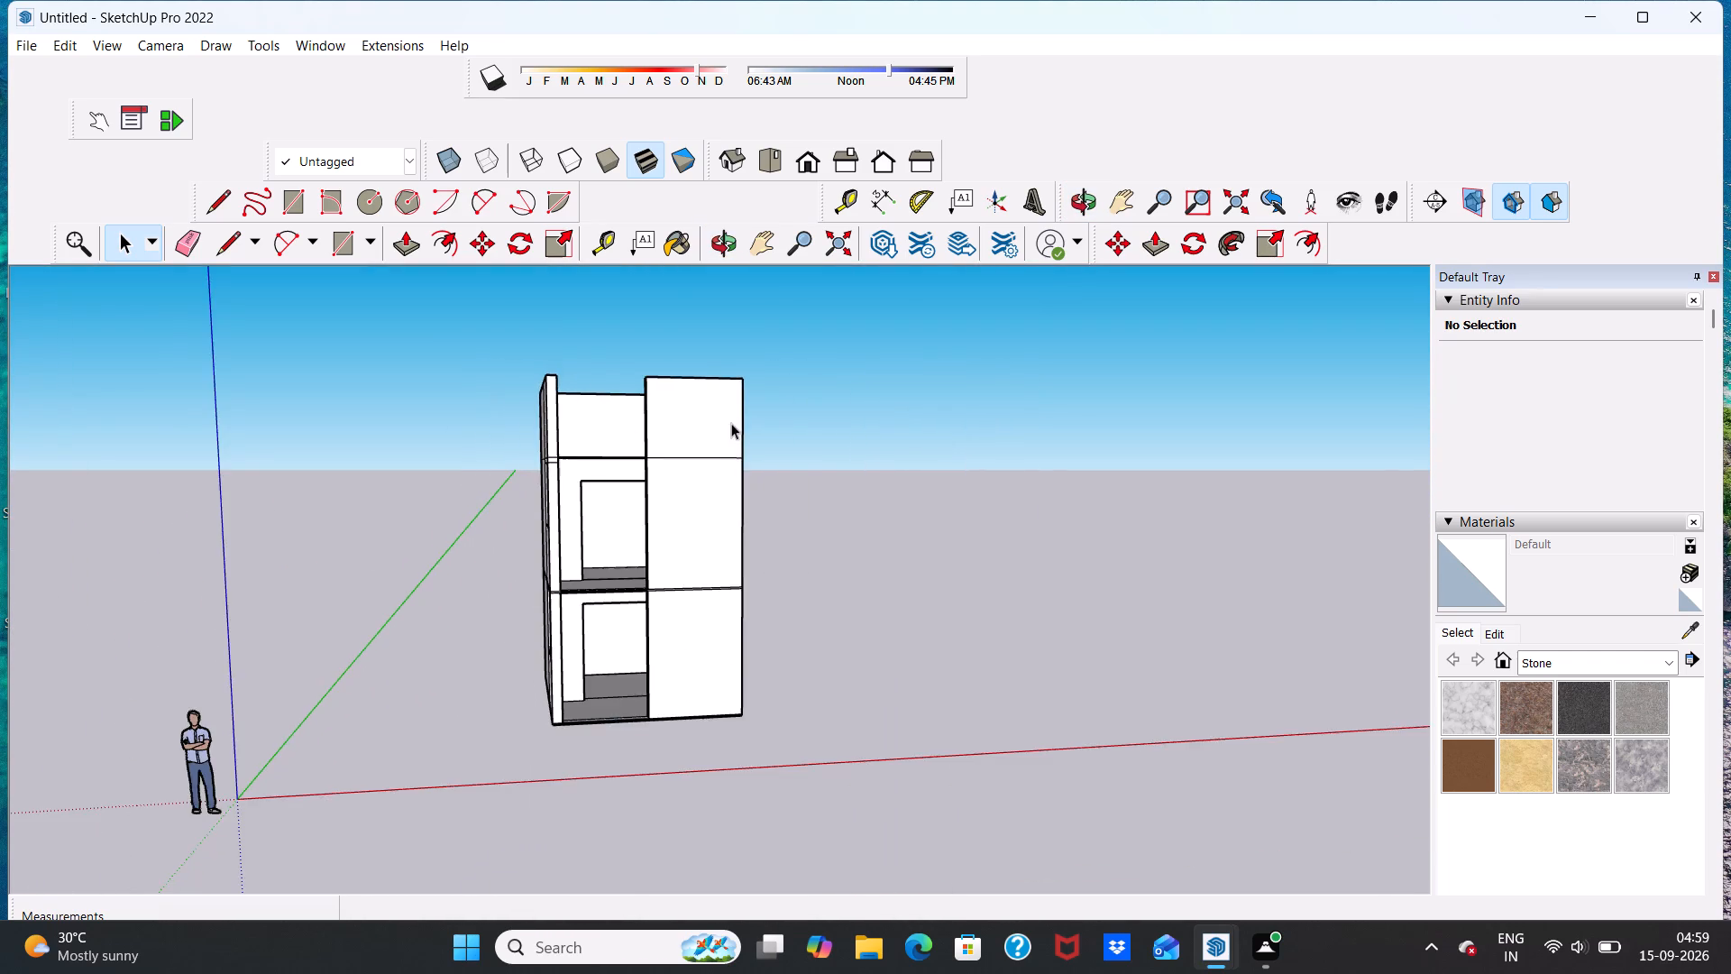
scroll(731, 418, up, 3)
middle_drag(552, 556, 549, 589)
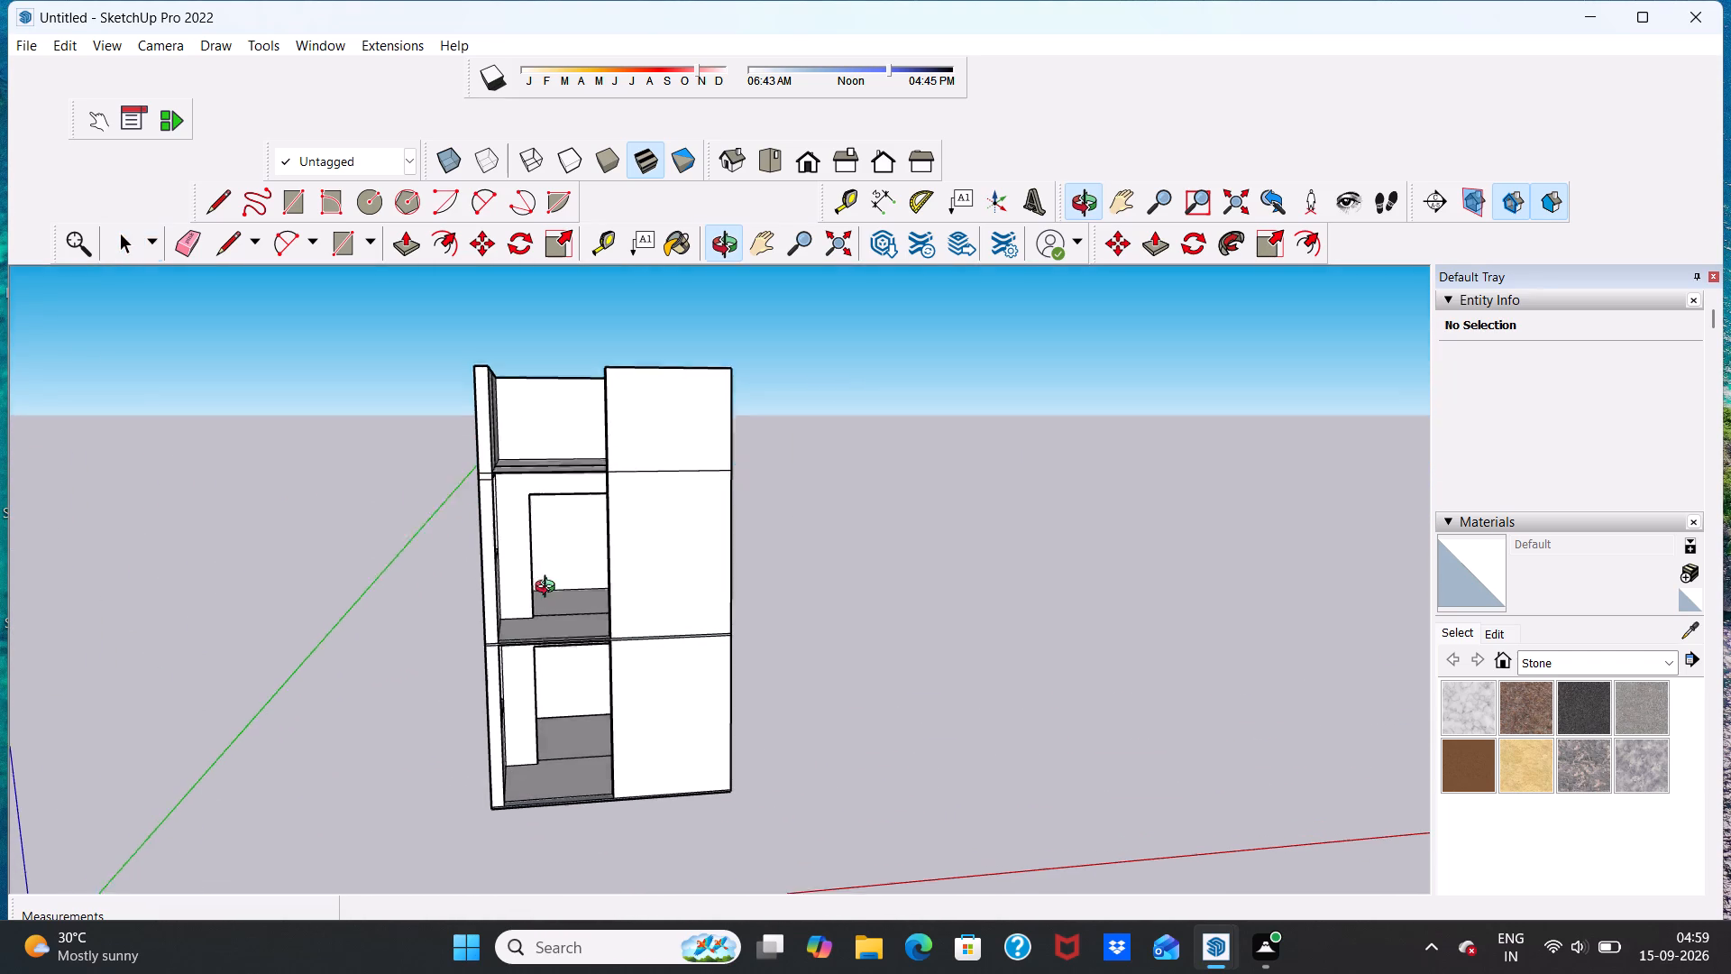
middle_drag(549, 589, 549, 613)
middle_drag(719, 601, 656, 586)
scroll(655, 586, up, 1)
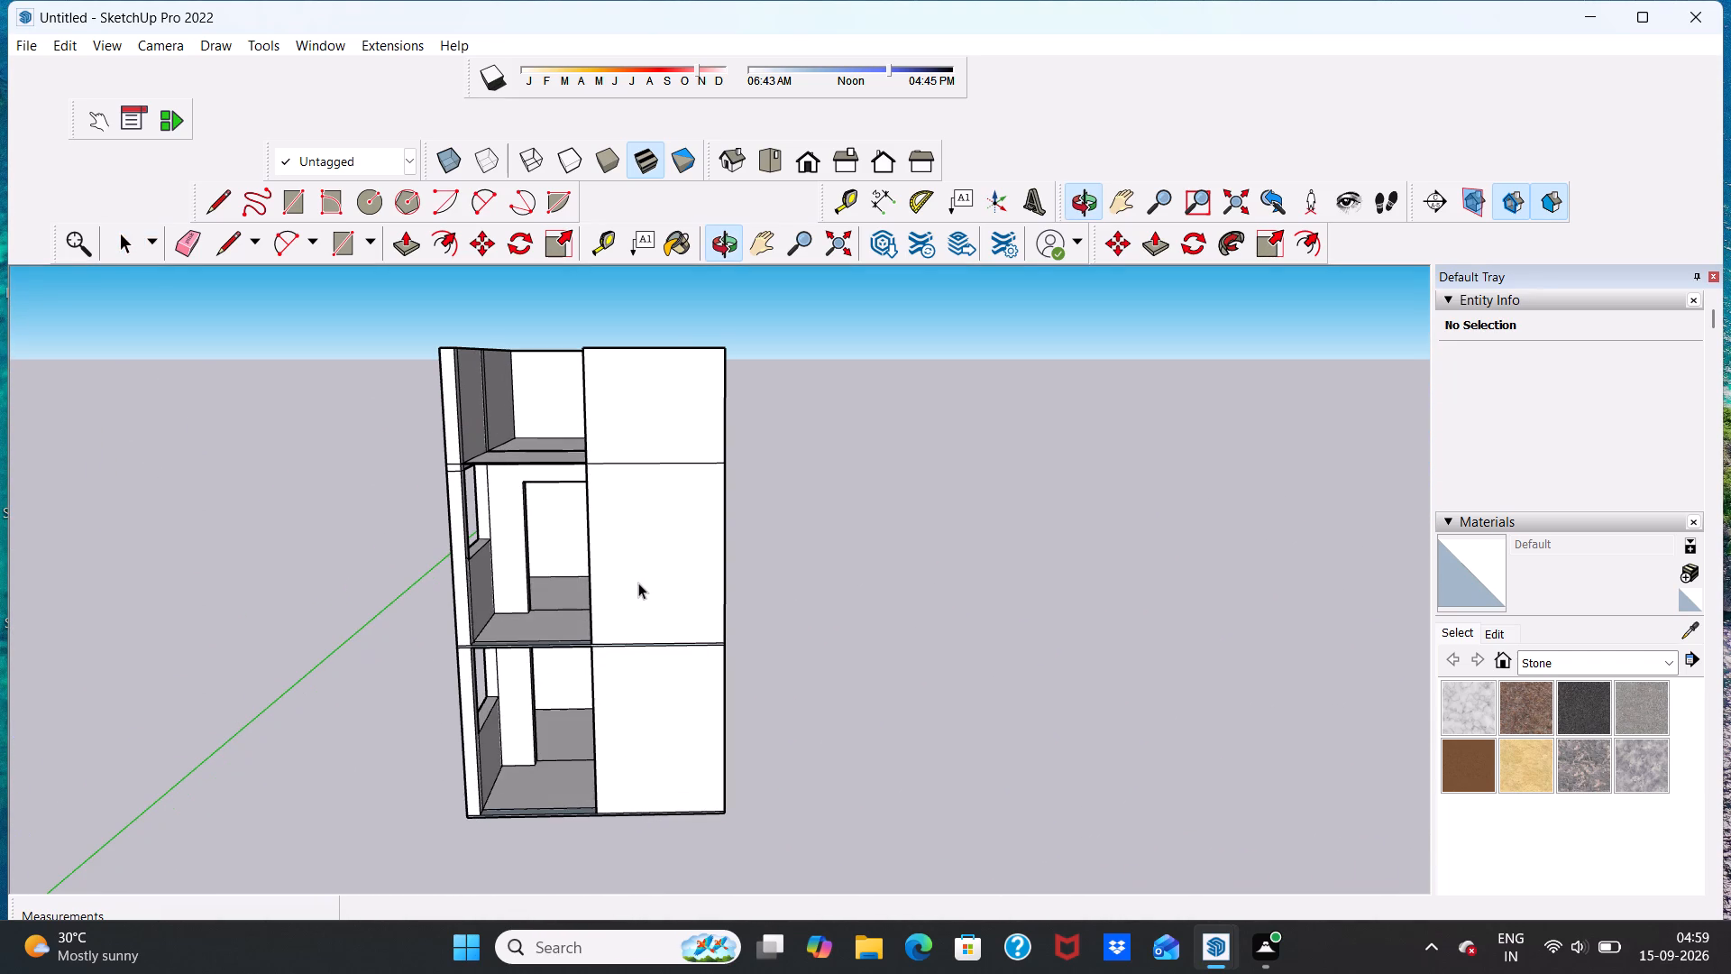
scroll(524, 540, up, 1)
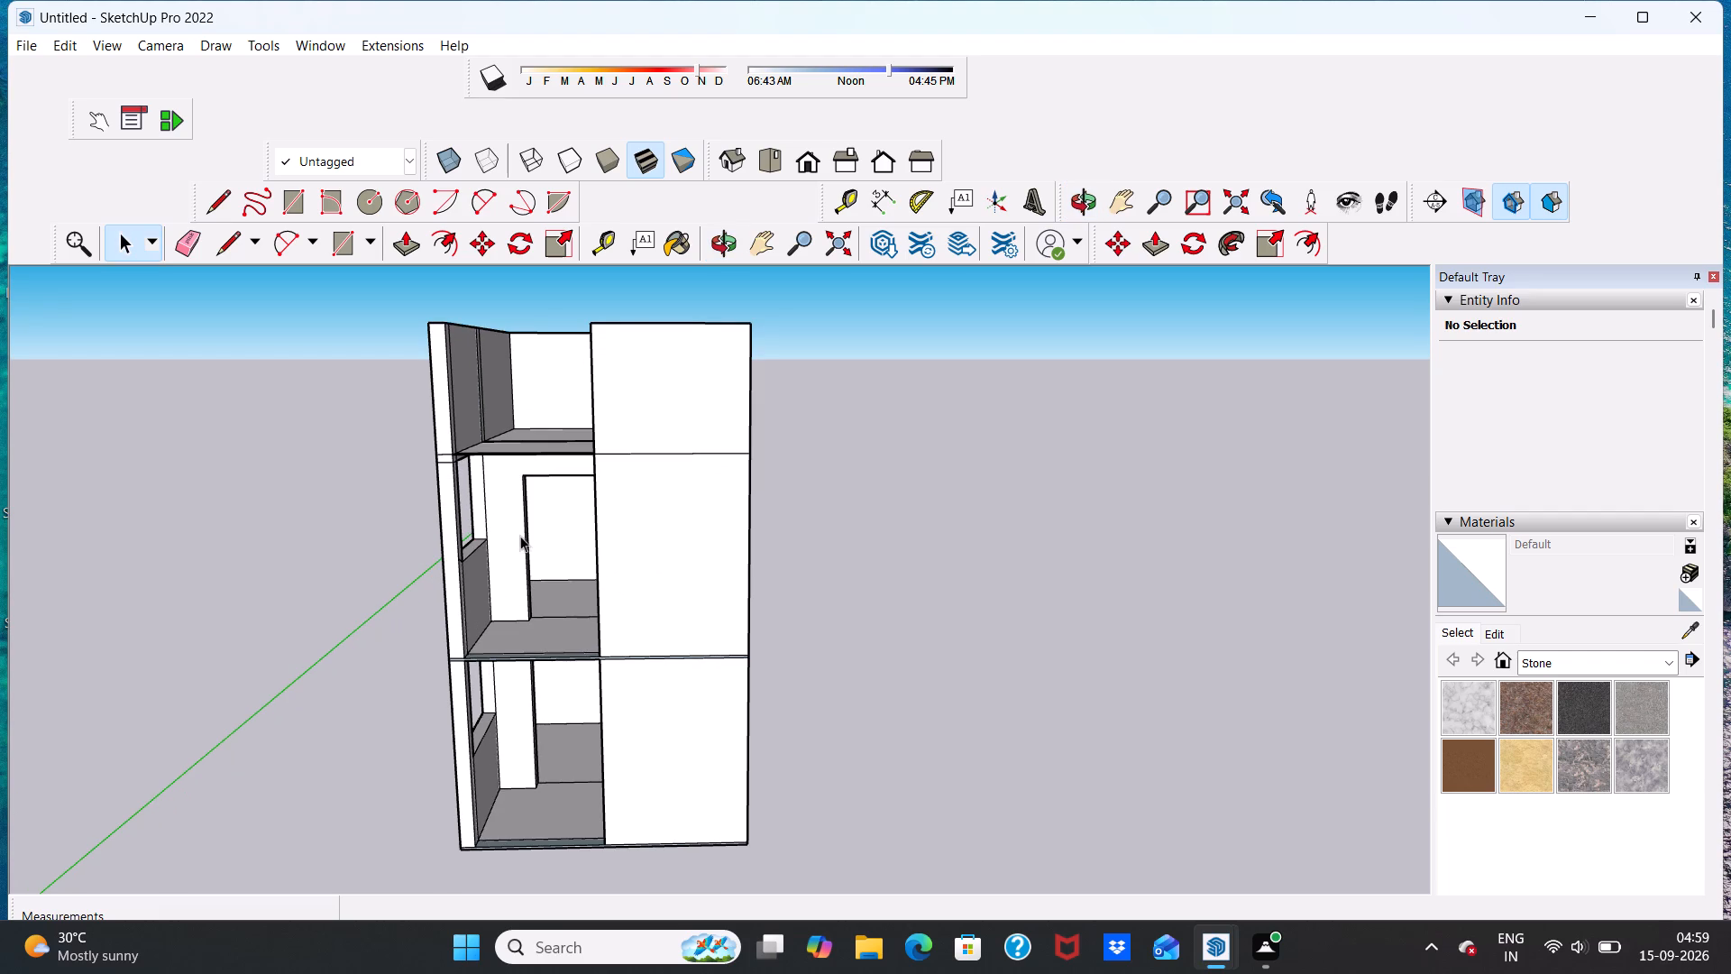
Push/Pull the roof's front edge strip between the left wall and the front-right wall up 3'.
middle_drag(486, 488, 548, 540)
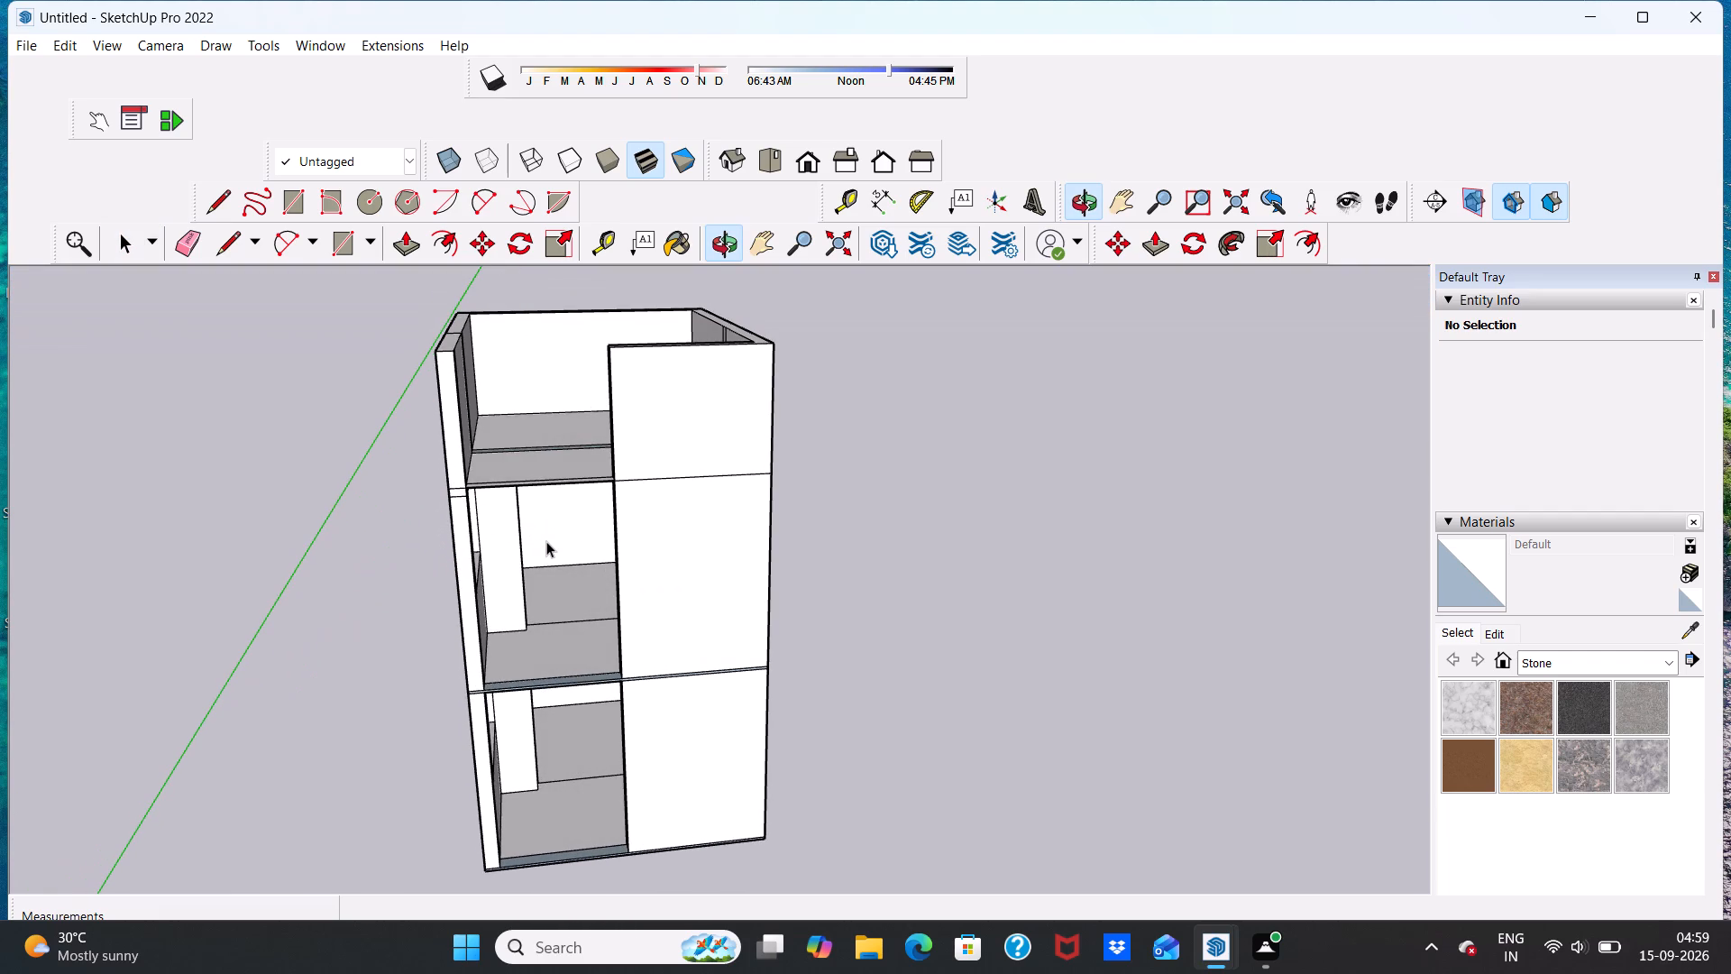
middle_drag(518, 473, 494, 580)
scroll(513, 520, up, 4)
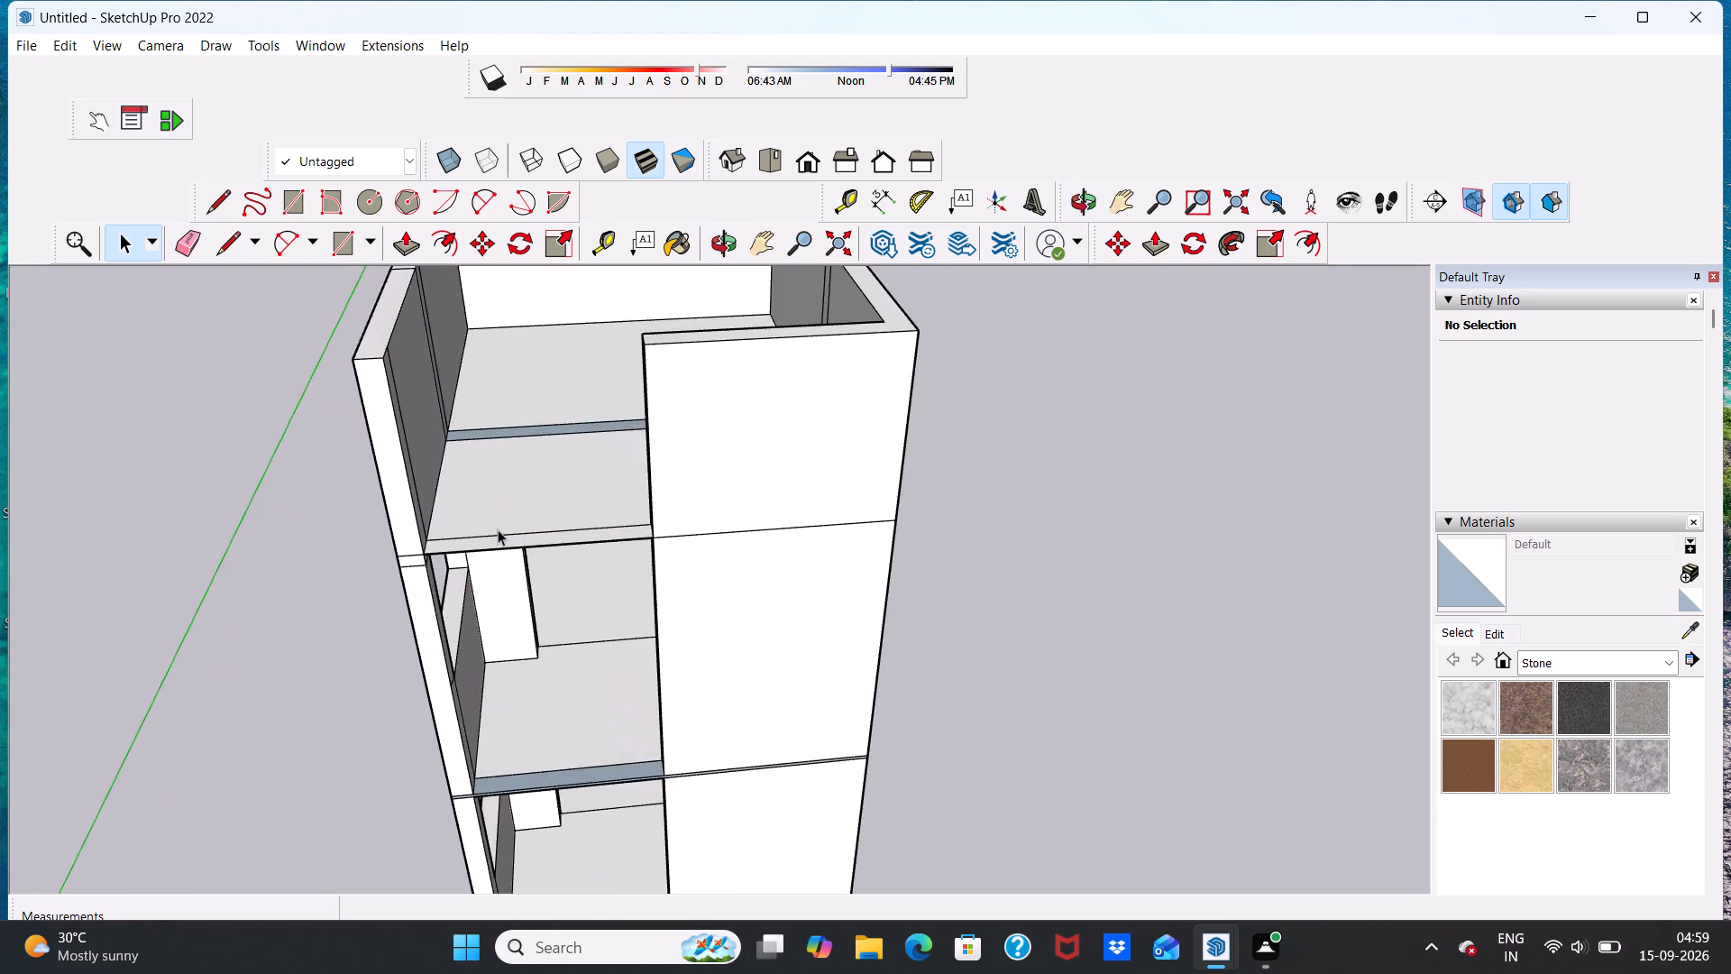
scroll(498, 523, up, 4)
click(393, 236)
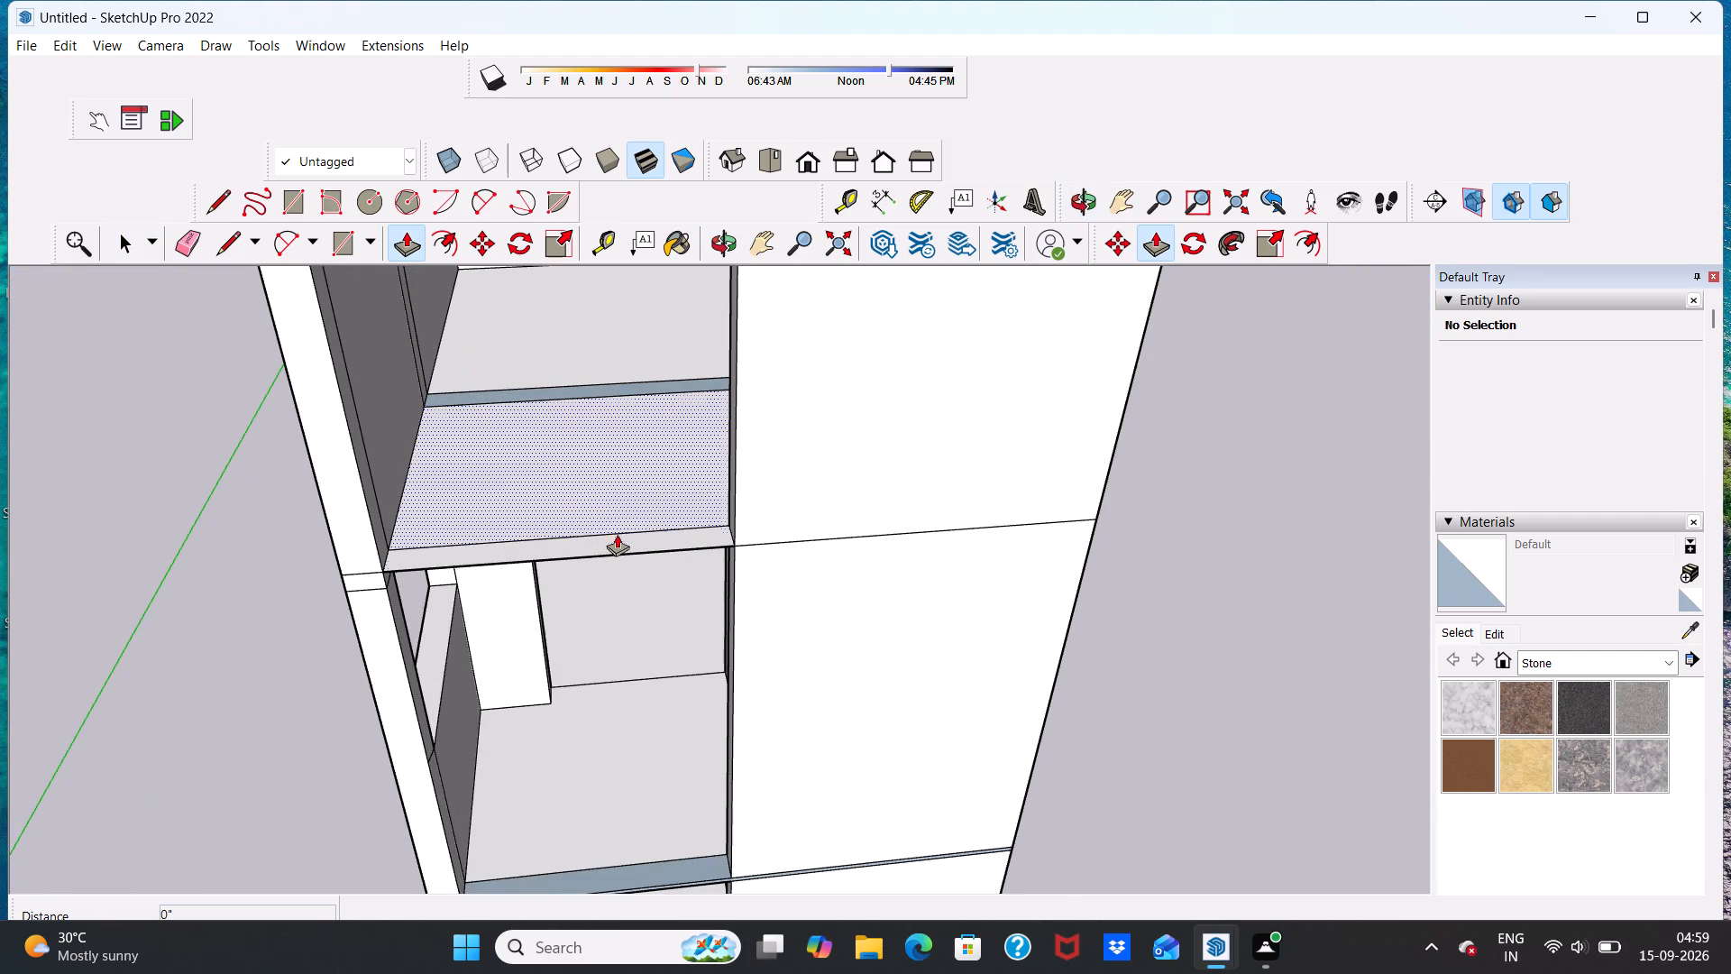
click(623, 538)
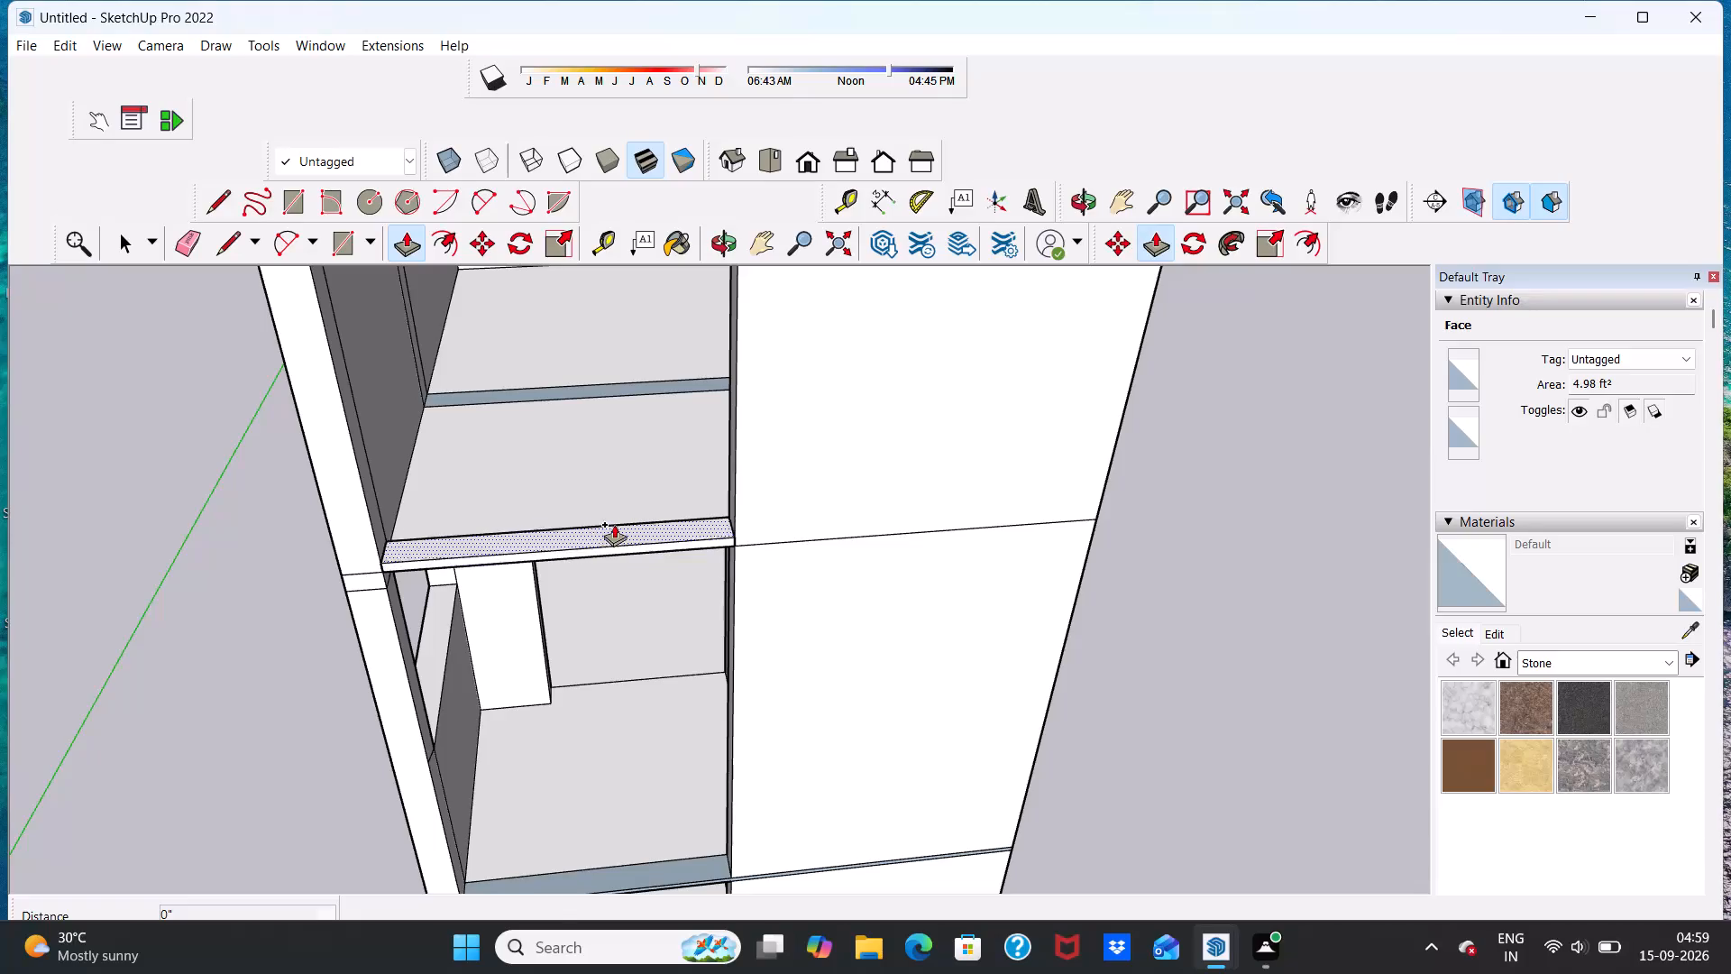
scroll(595, 410, down, 8)
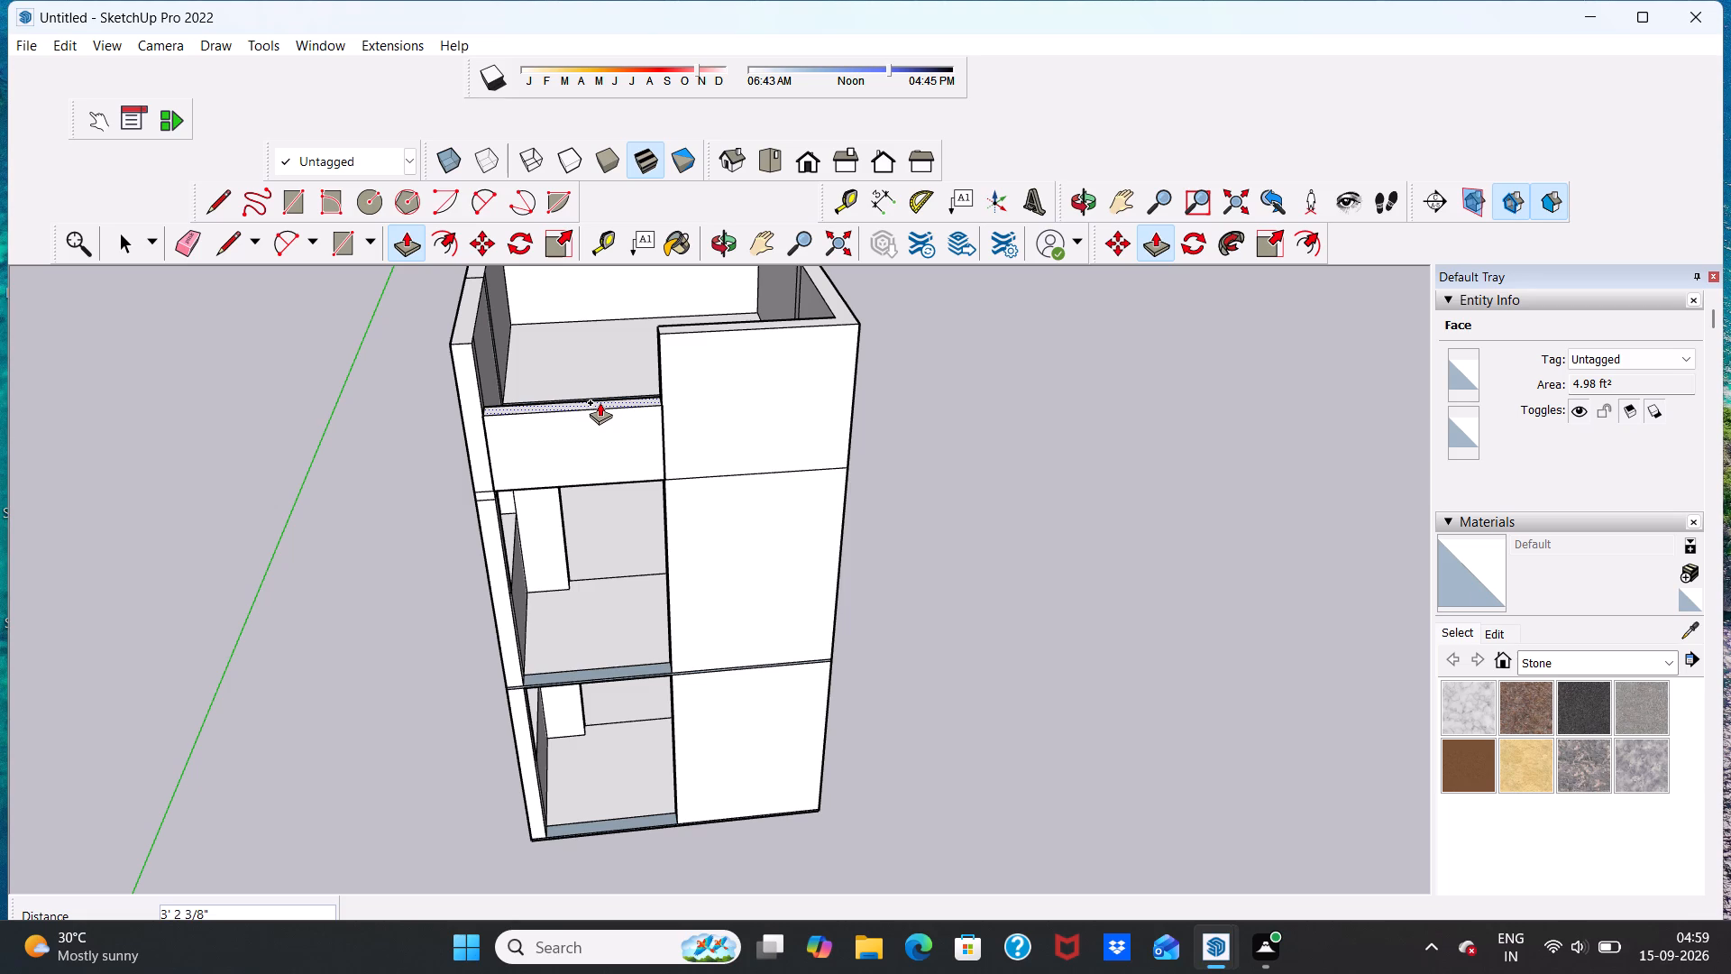
text(3')
key(Return)
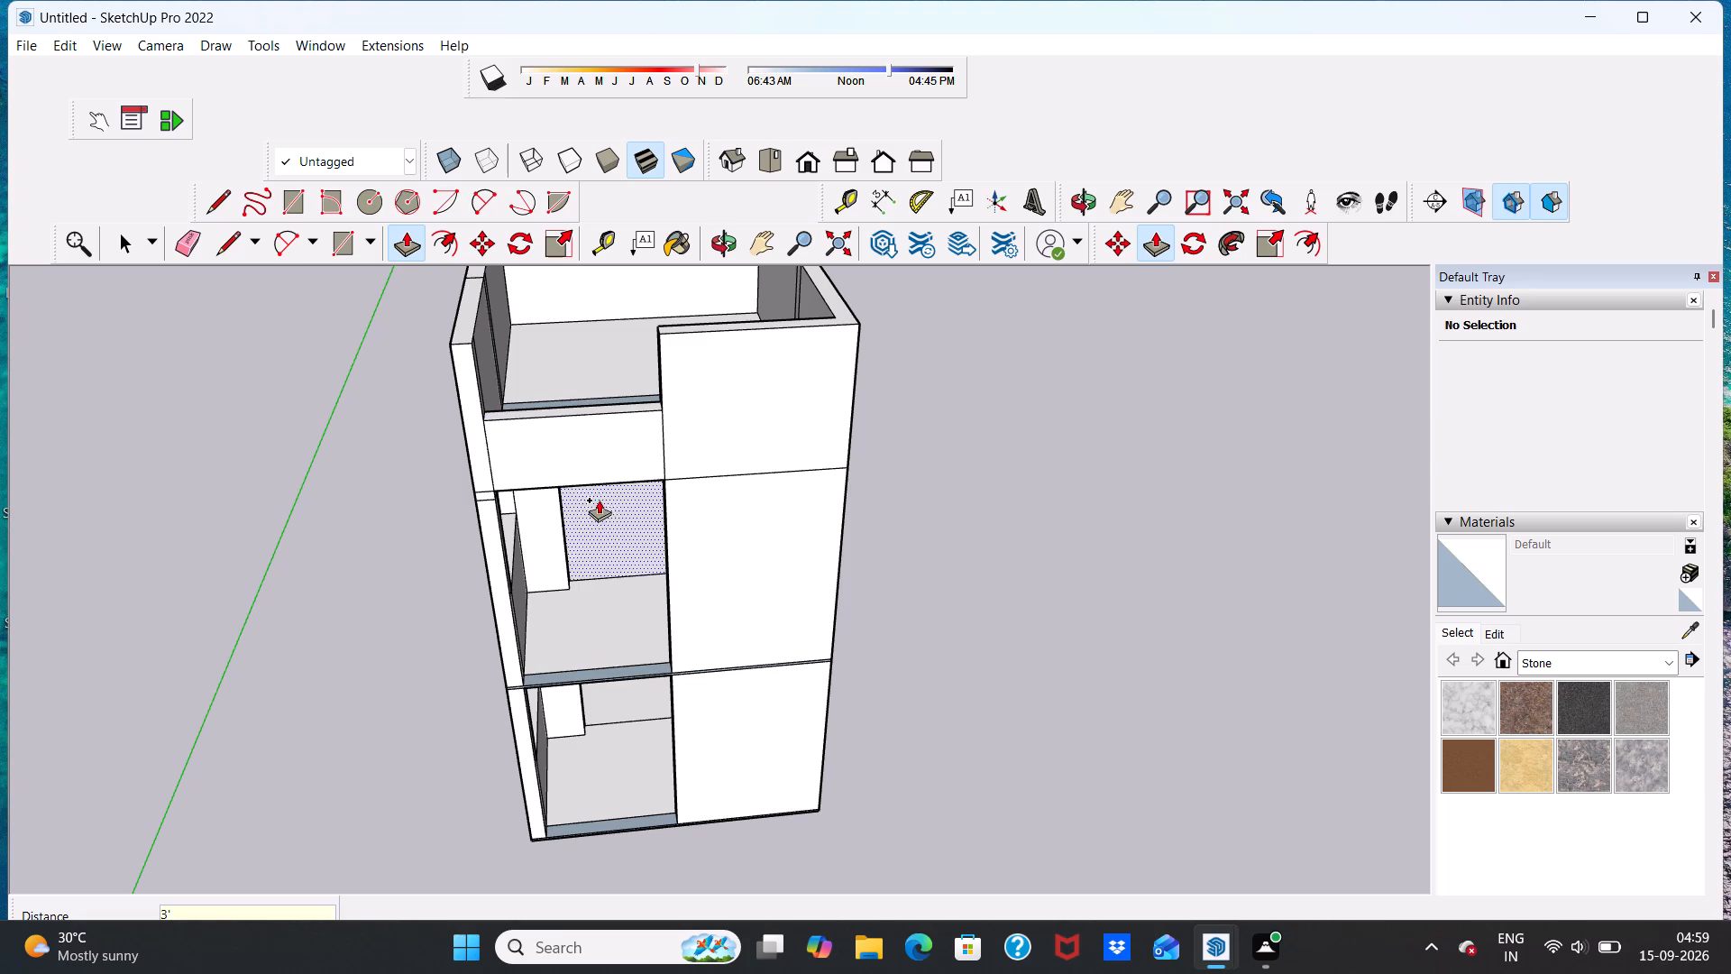
scroll(533, 496, down, 5)
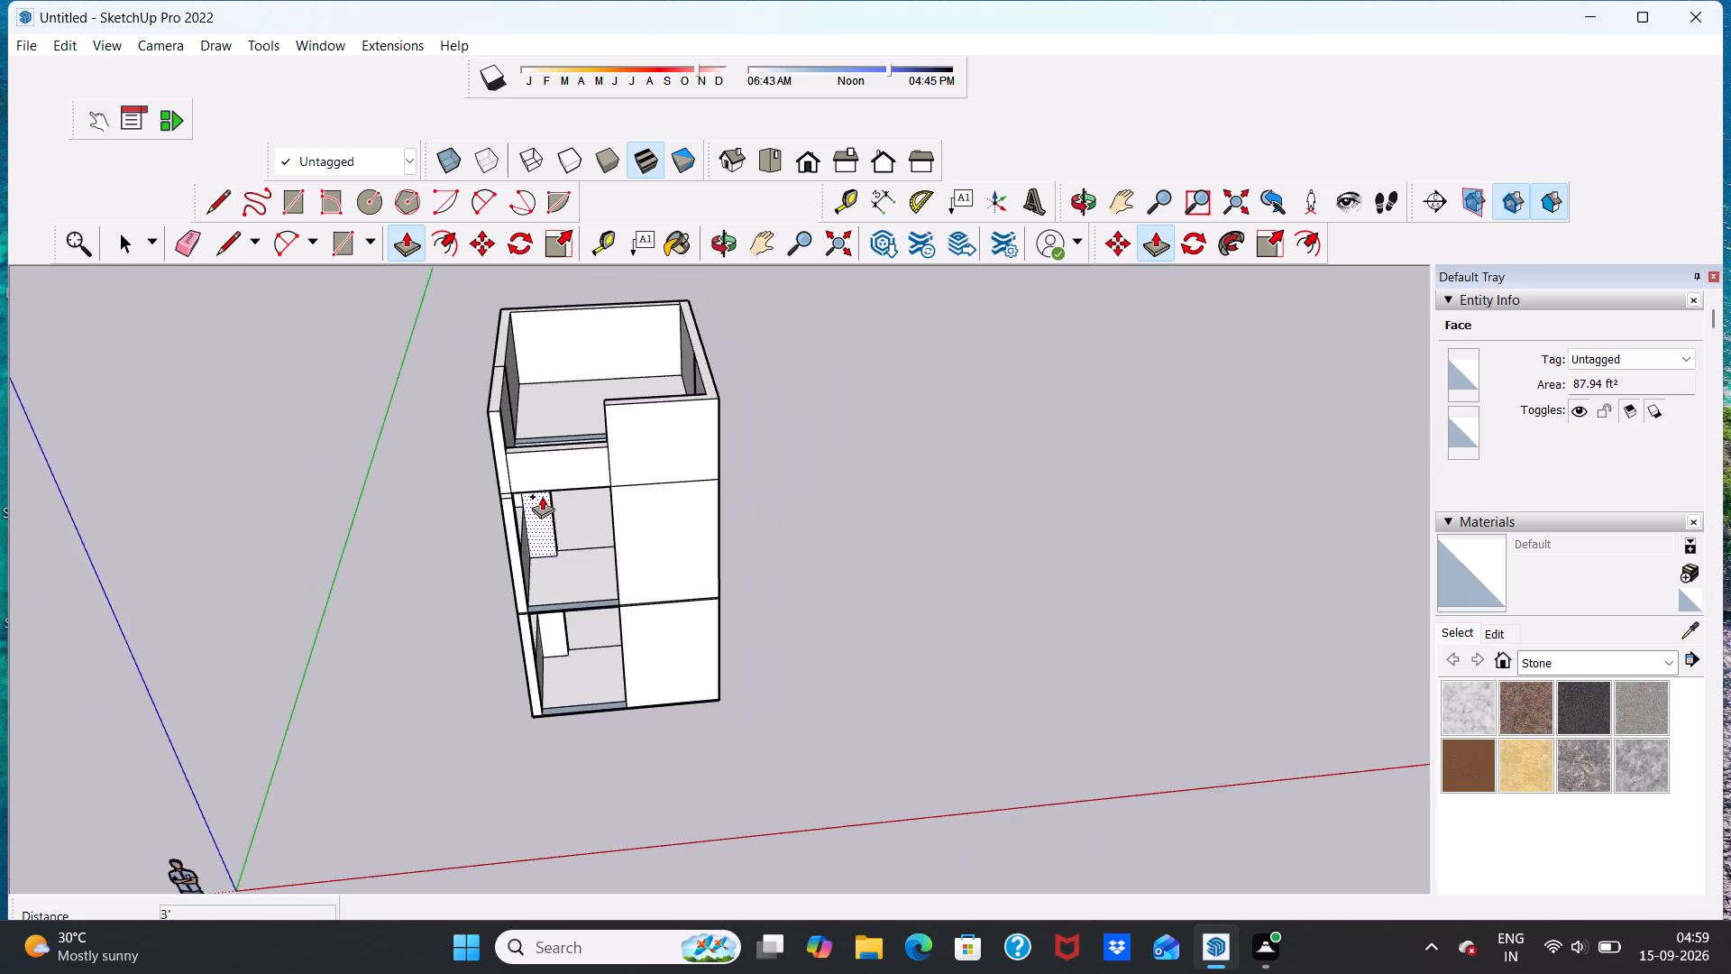
Undo the 3' roof front parapet and Push/Pull the roof's front edge strip up 2' instead.
scroll(538, 459, up, 5)
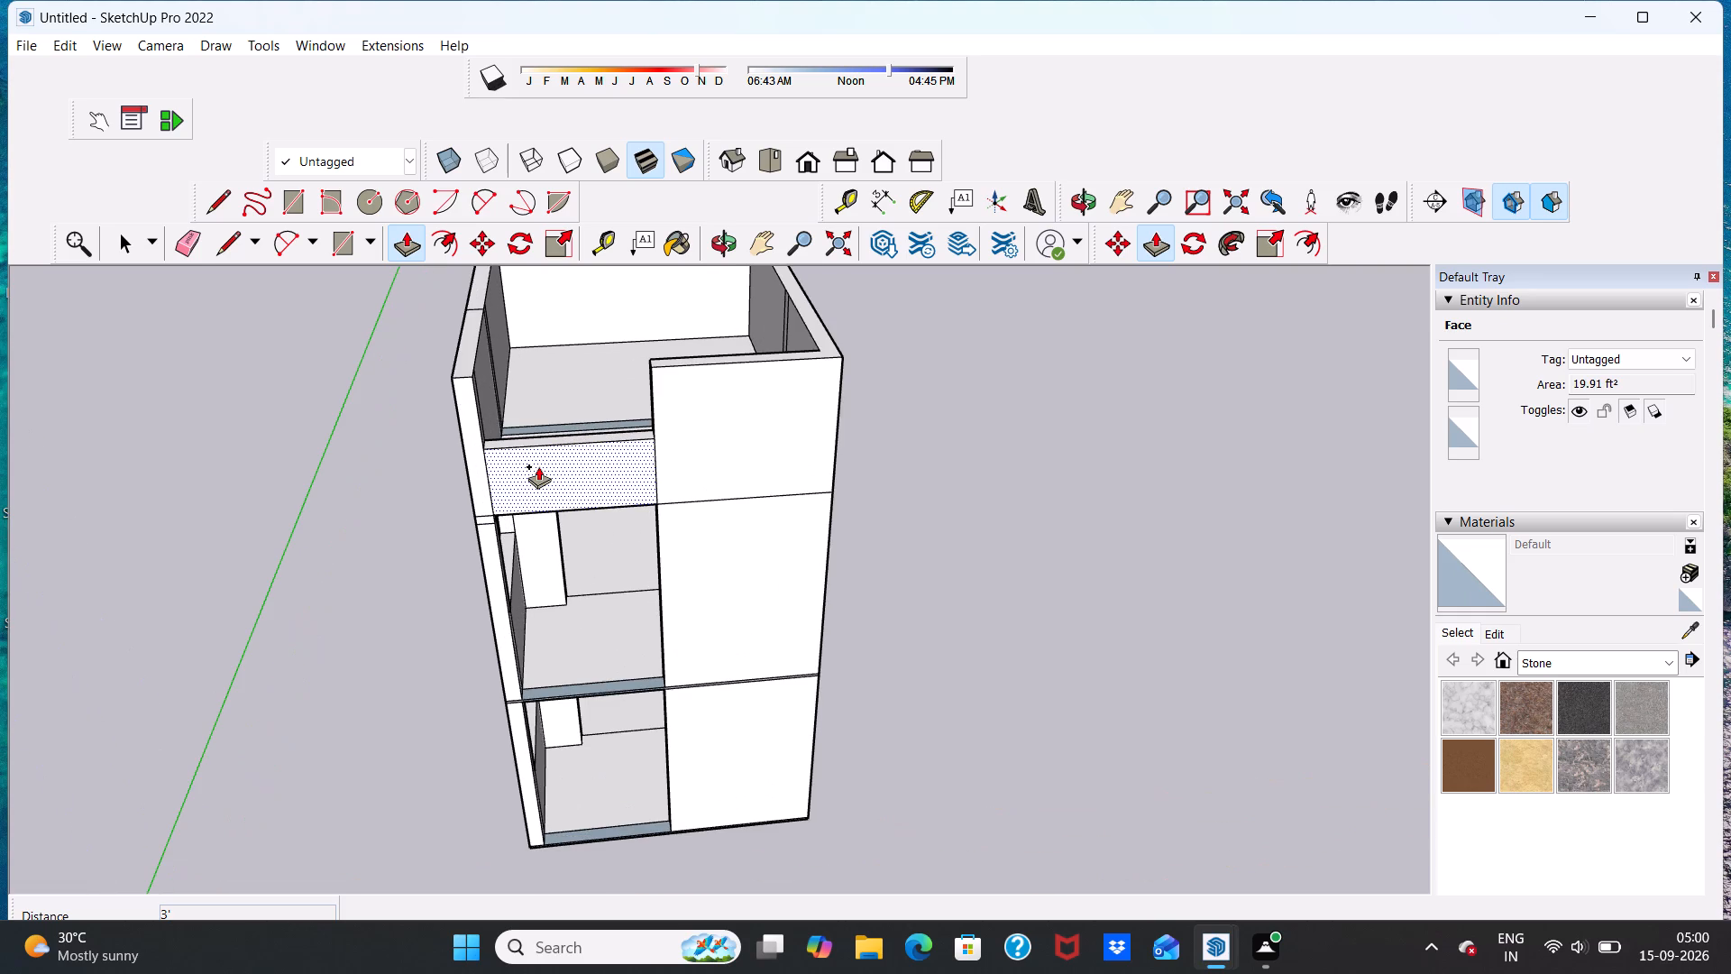
scroll(608, 443, up, 2)
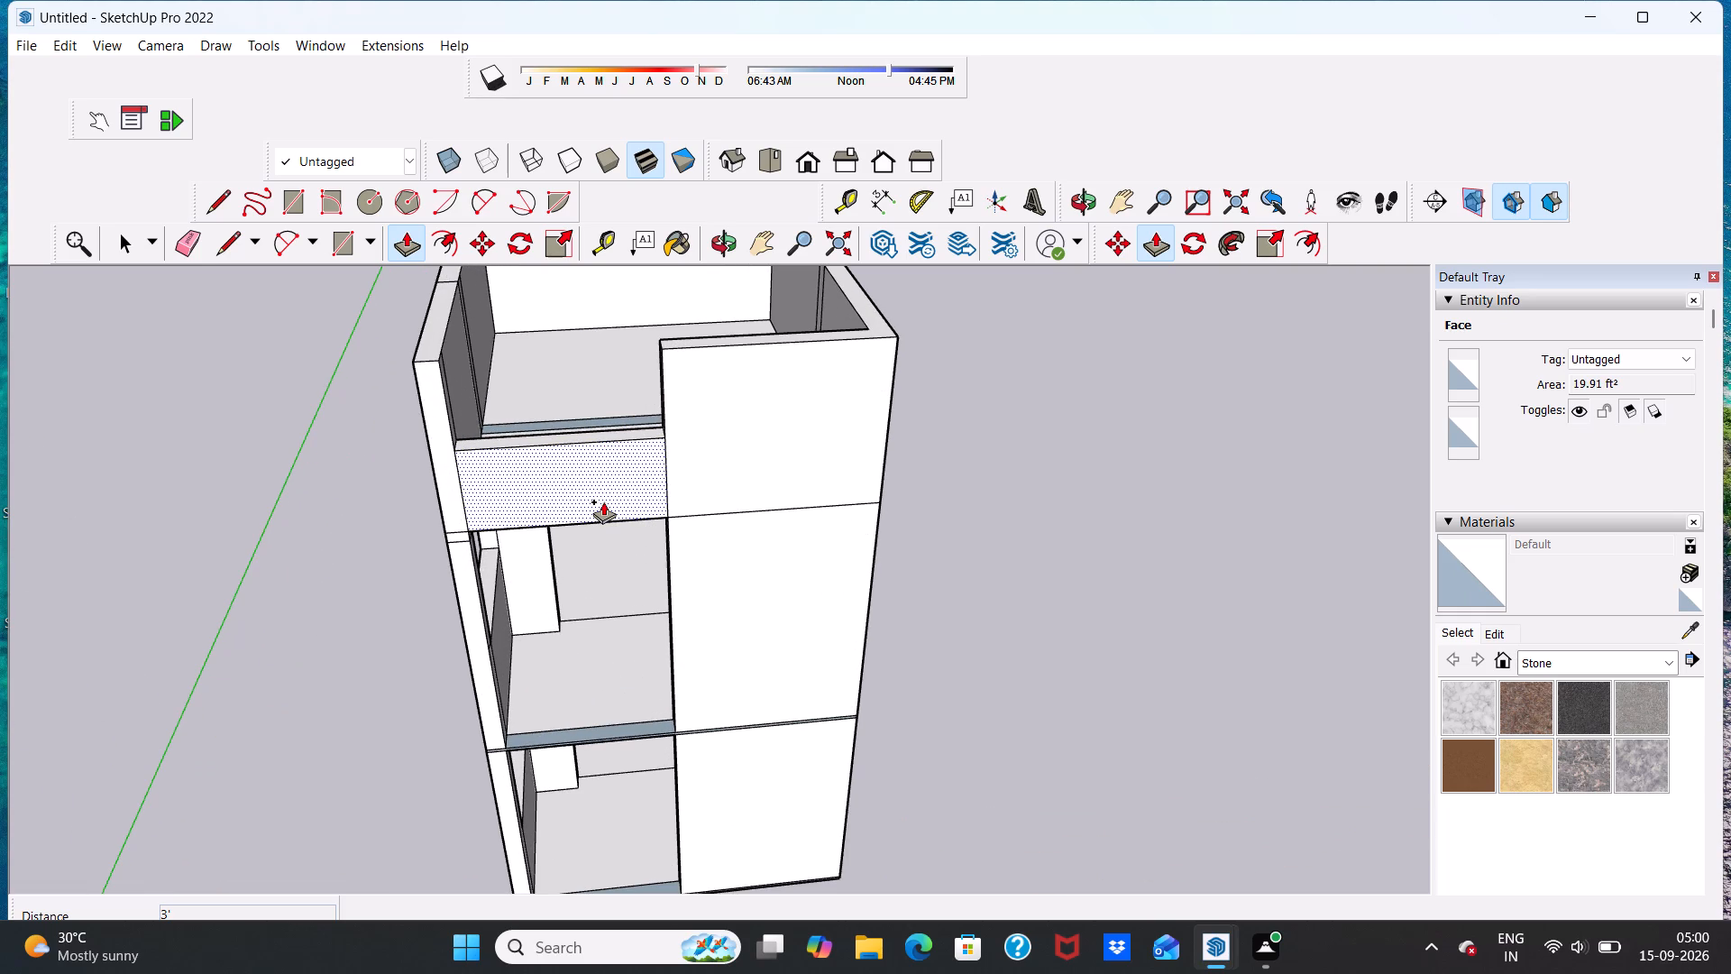
key(ctrl+z)
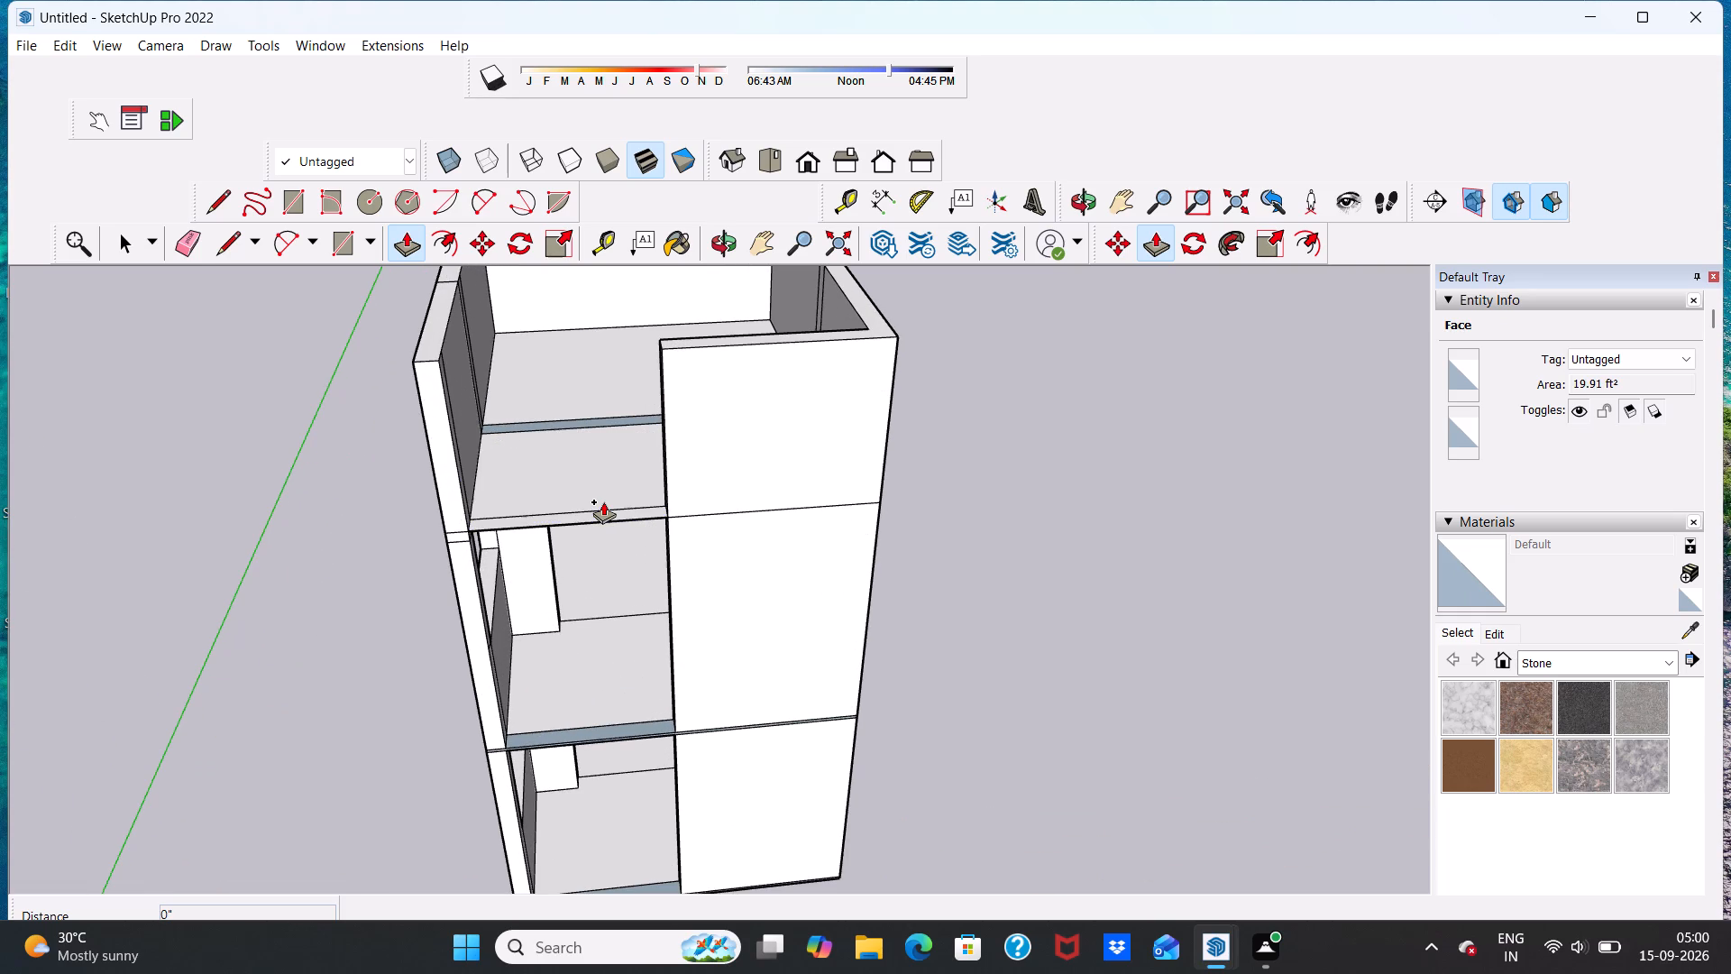
scroll(608, 490, up, 6)
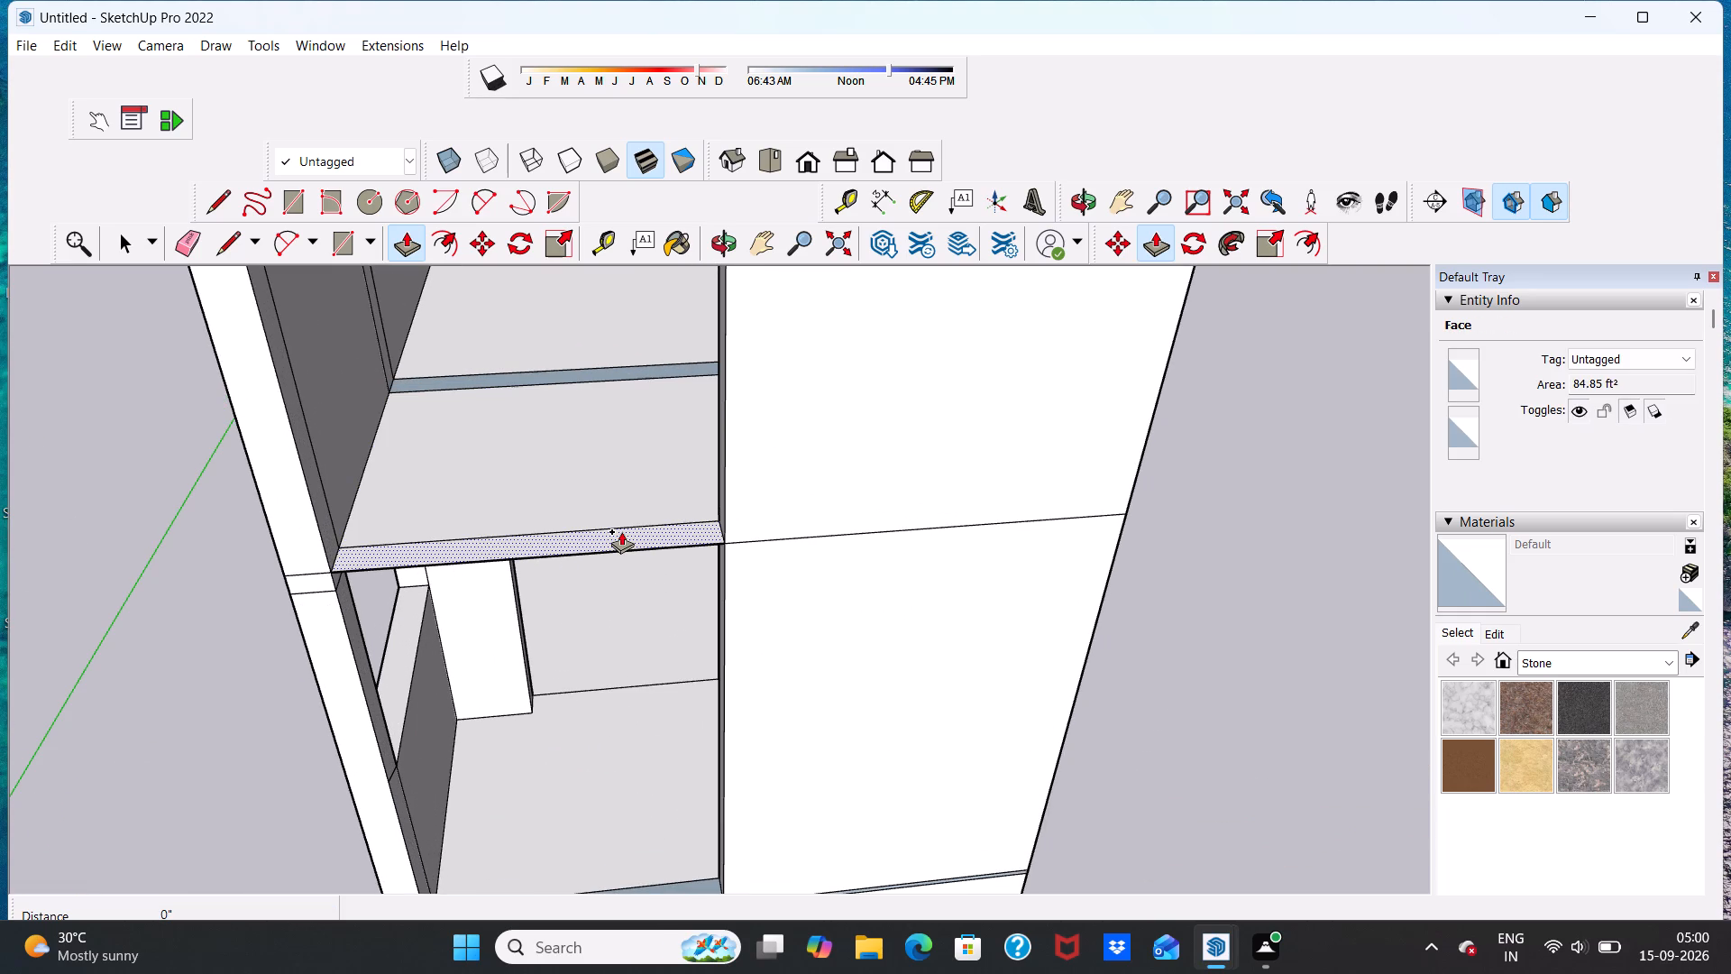
click(620, 531)
text(2')
key(Return)
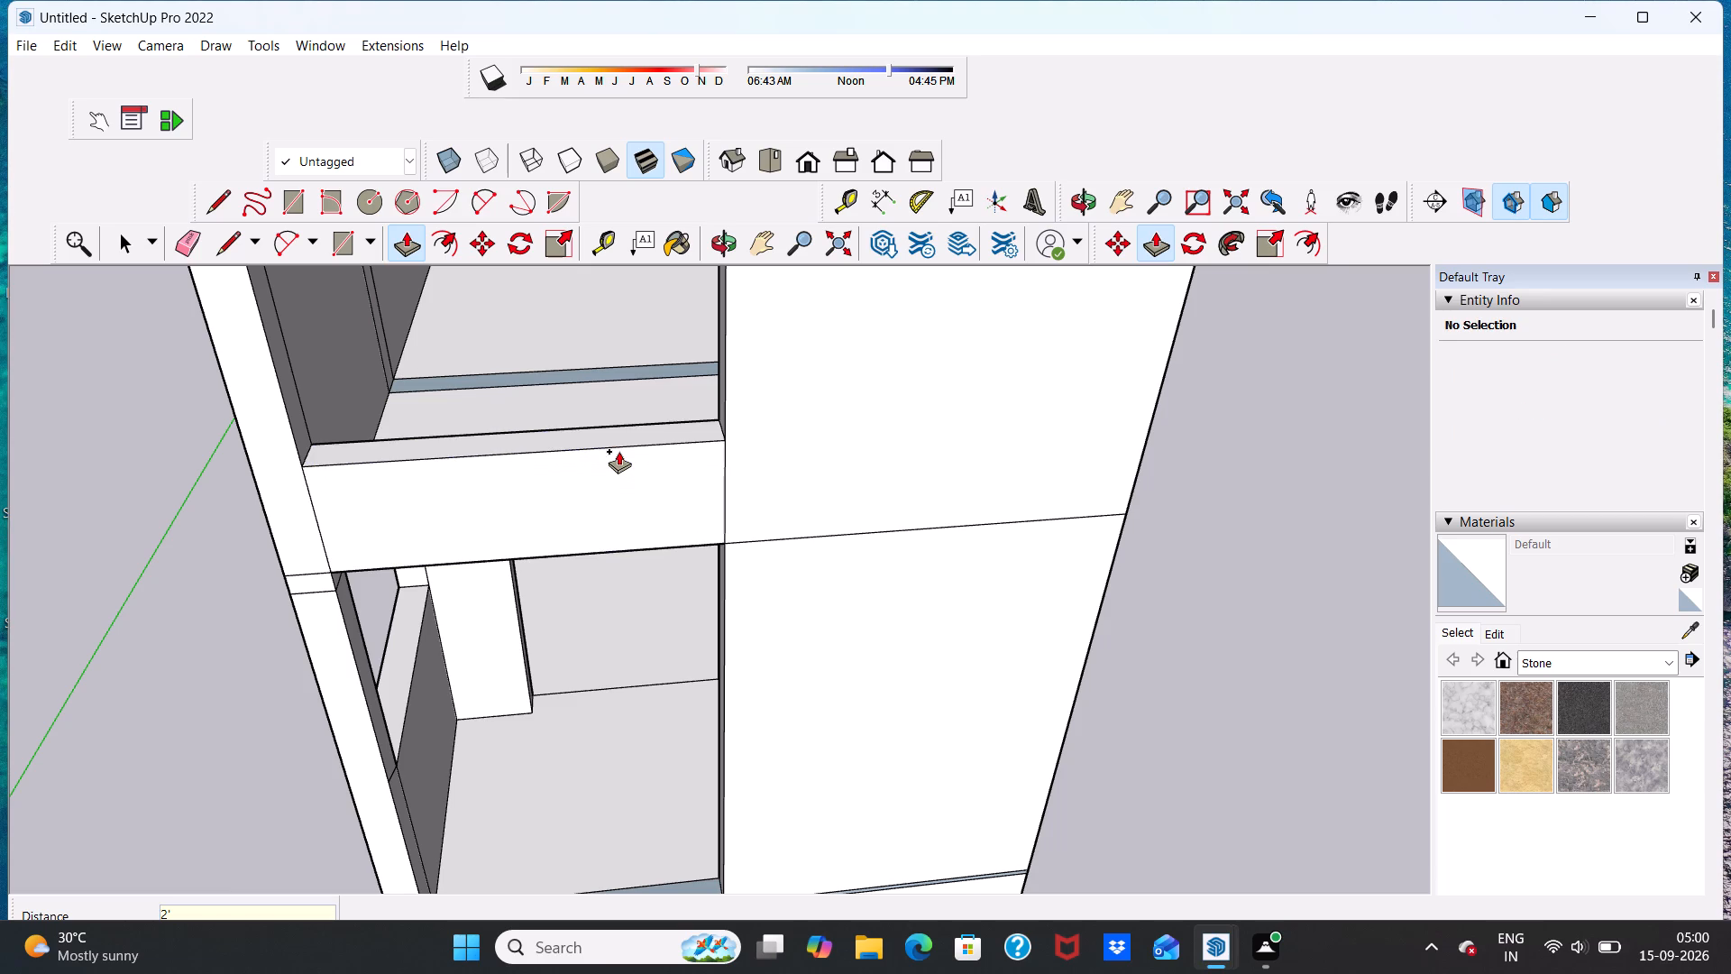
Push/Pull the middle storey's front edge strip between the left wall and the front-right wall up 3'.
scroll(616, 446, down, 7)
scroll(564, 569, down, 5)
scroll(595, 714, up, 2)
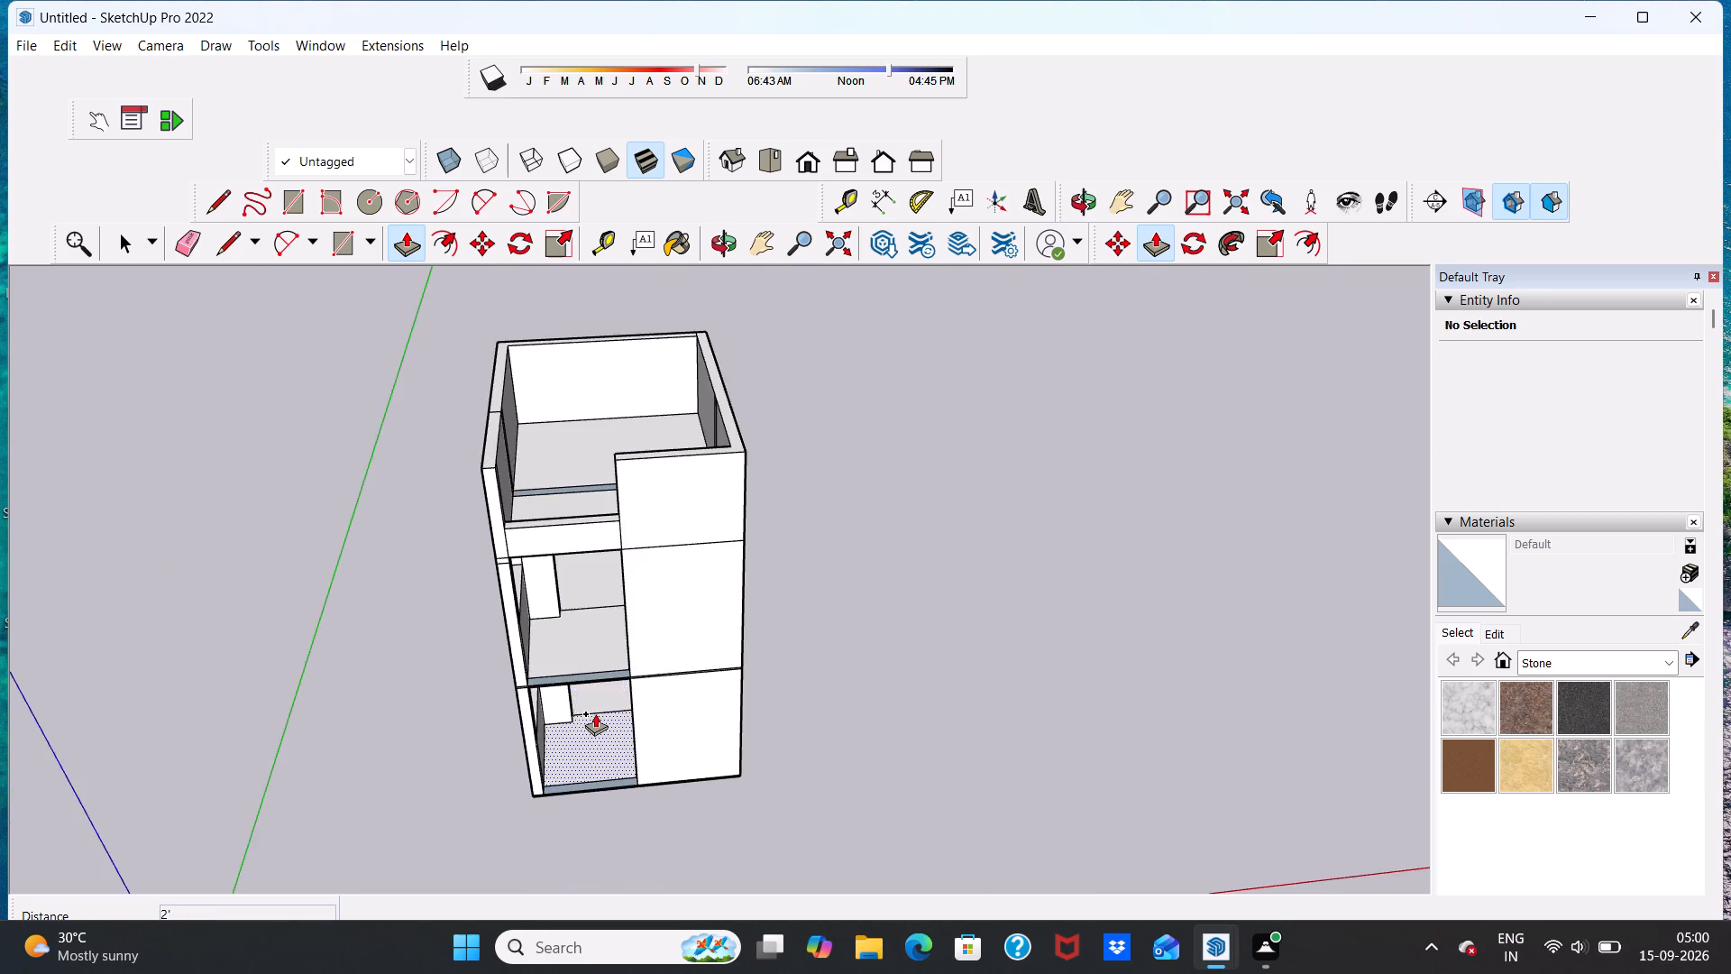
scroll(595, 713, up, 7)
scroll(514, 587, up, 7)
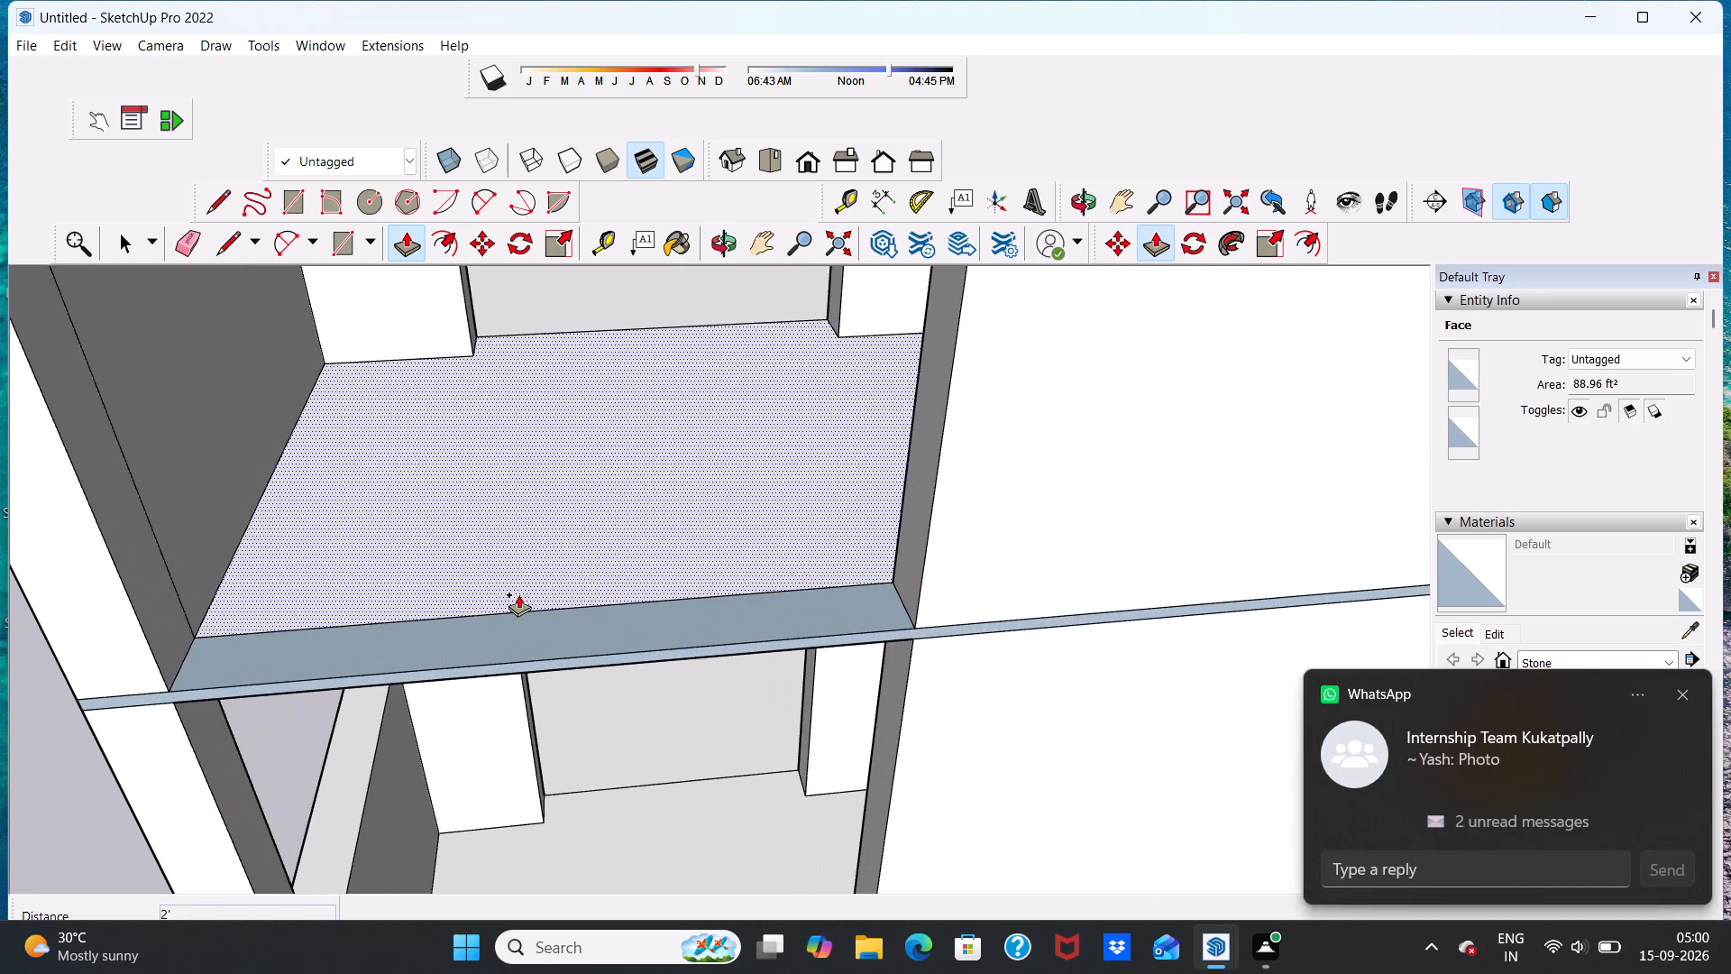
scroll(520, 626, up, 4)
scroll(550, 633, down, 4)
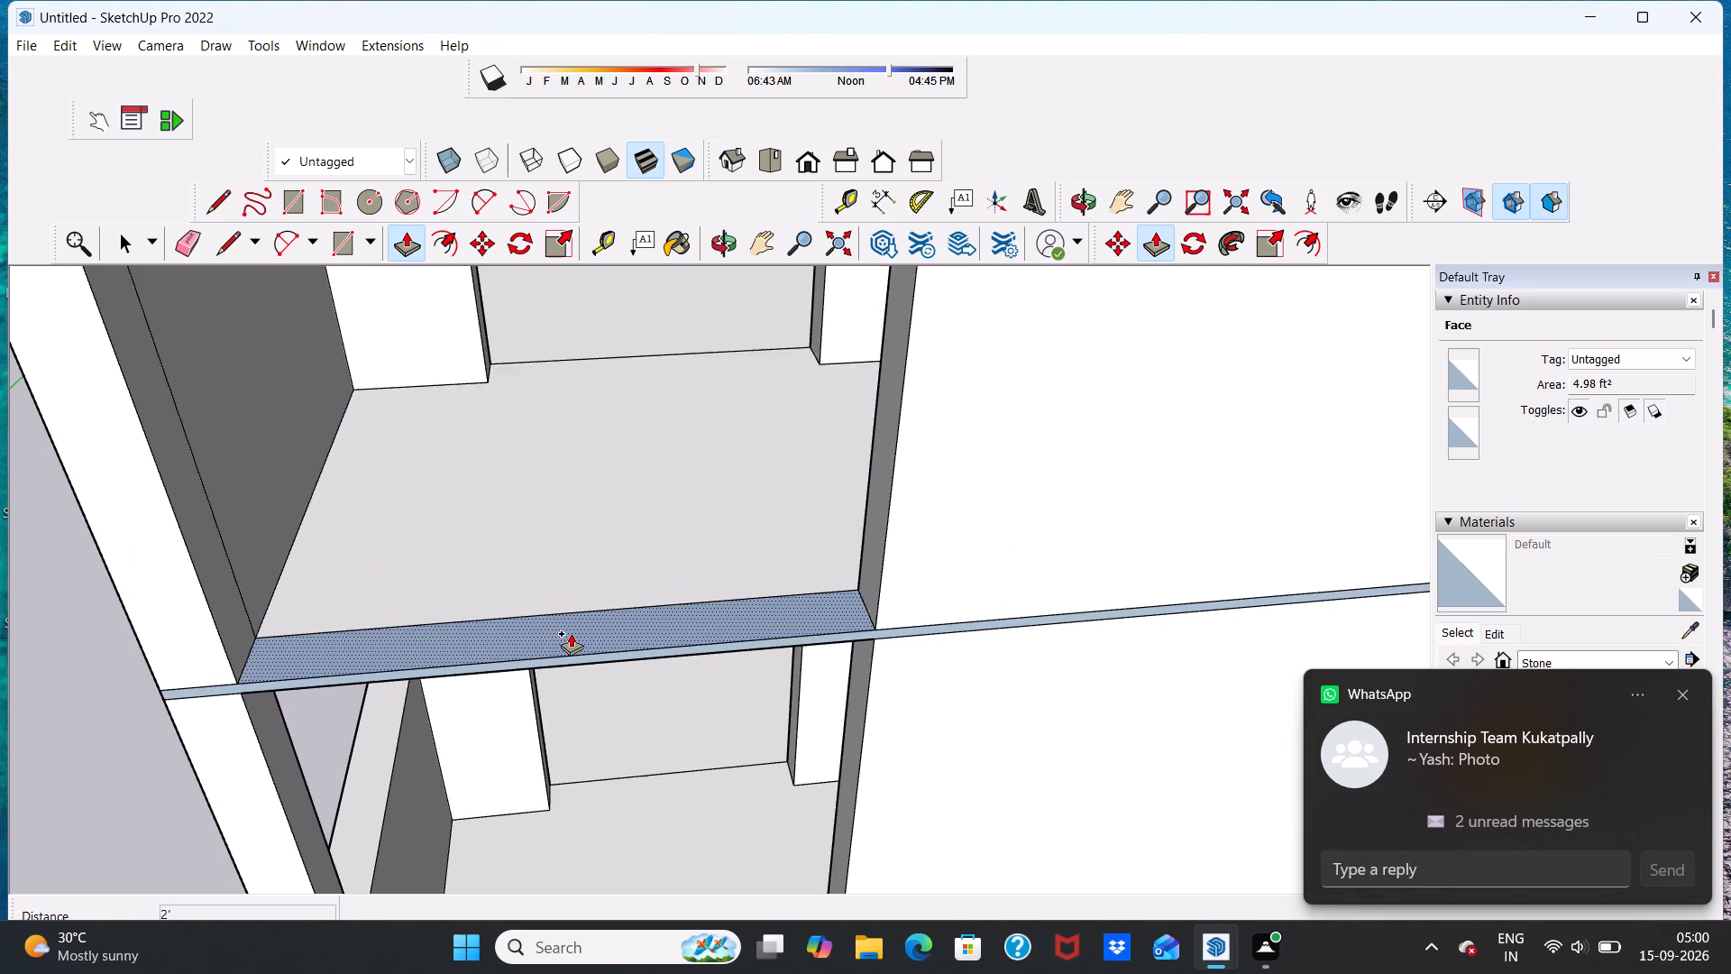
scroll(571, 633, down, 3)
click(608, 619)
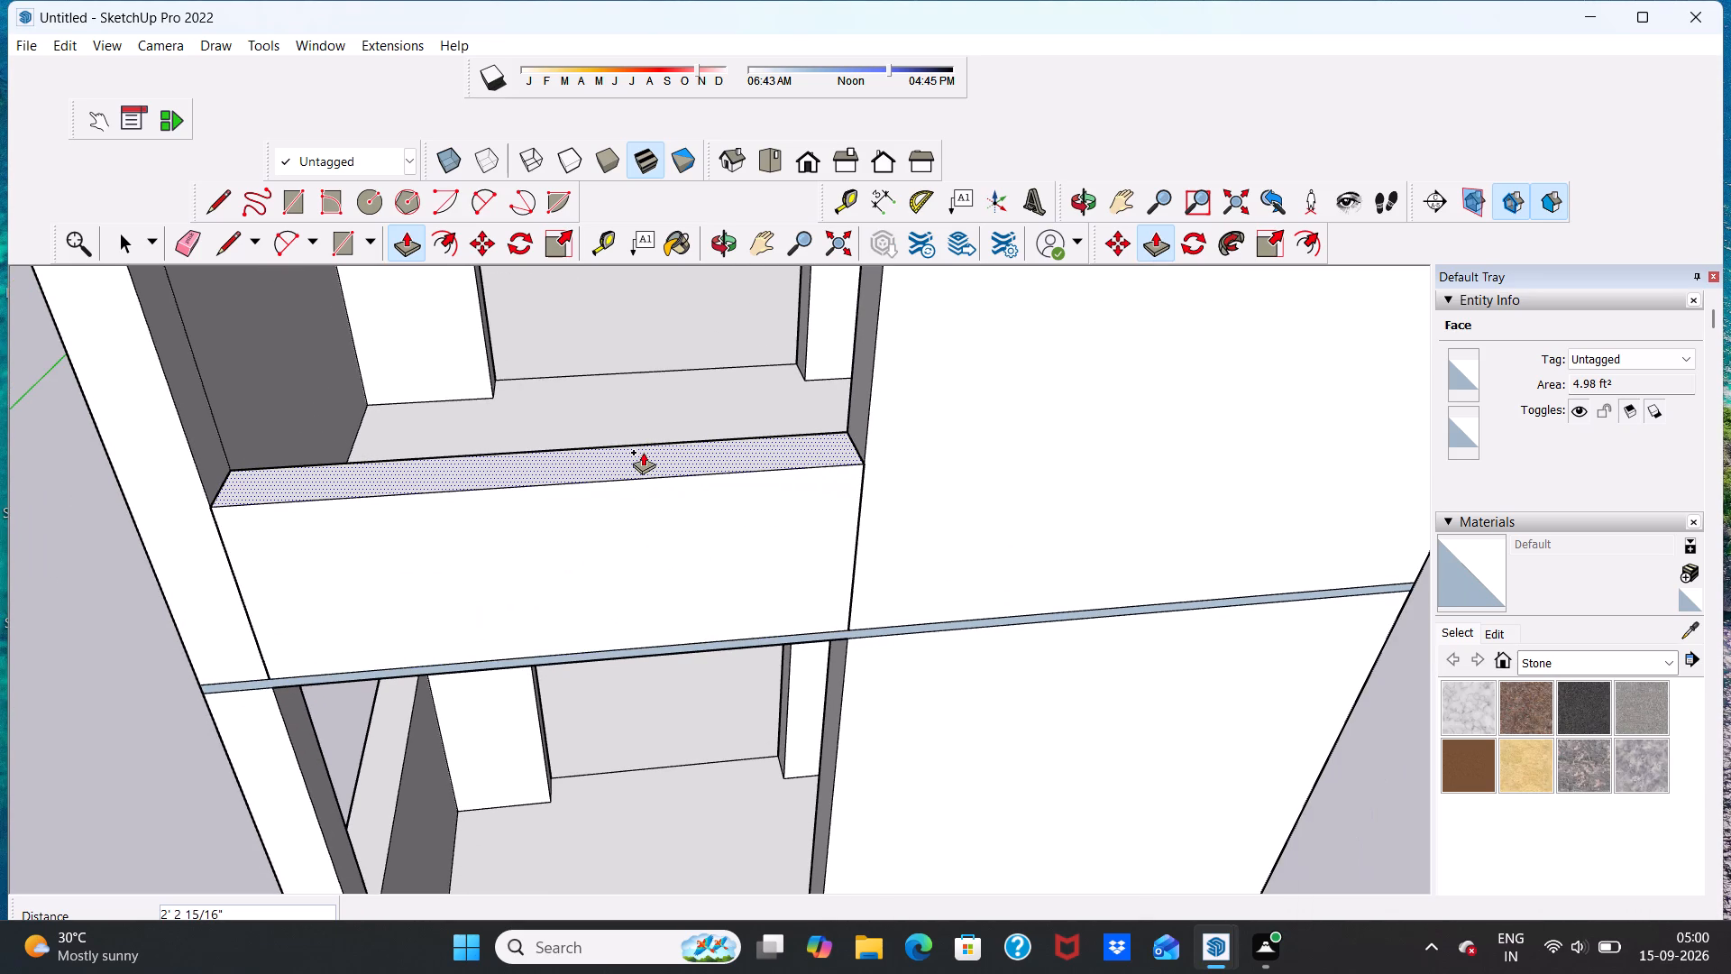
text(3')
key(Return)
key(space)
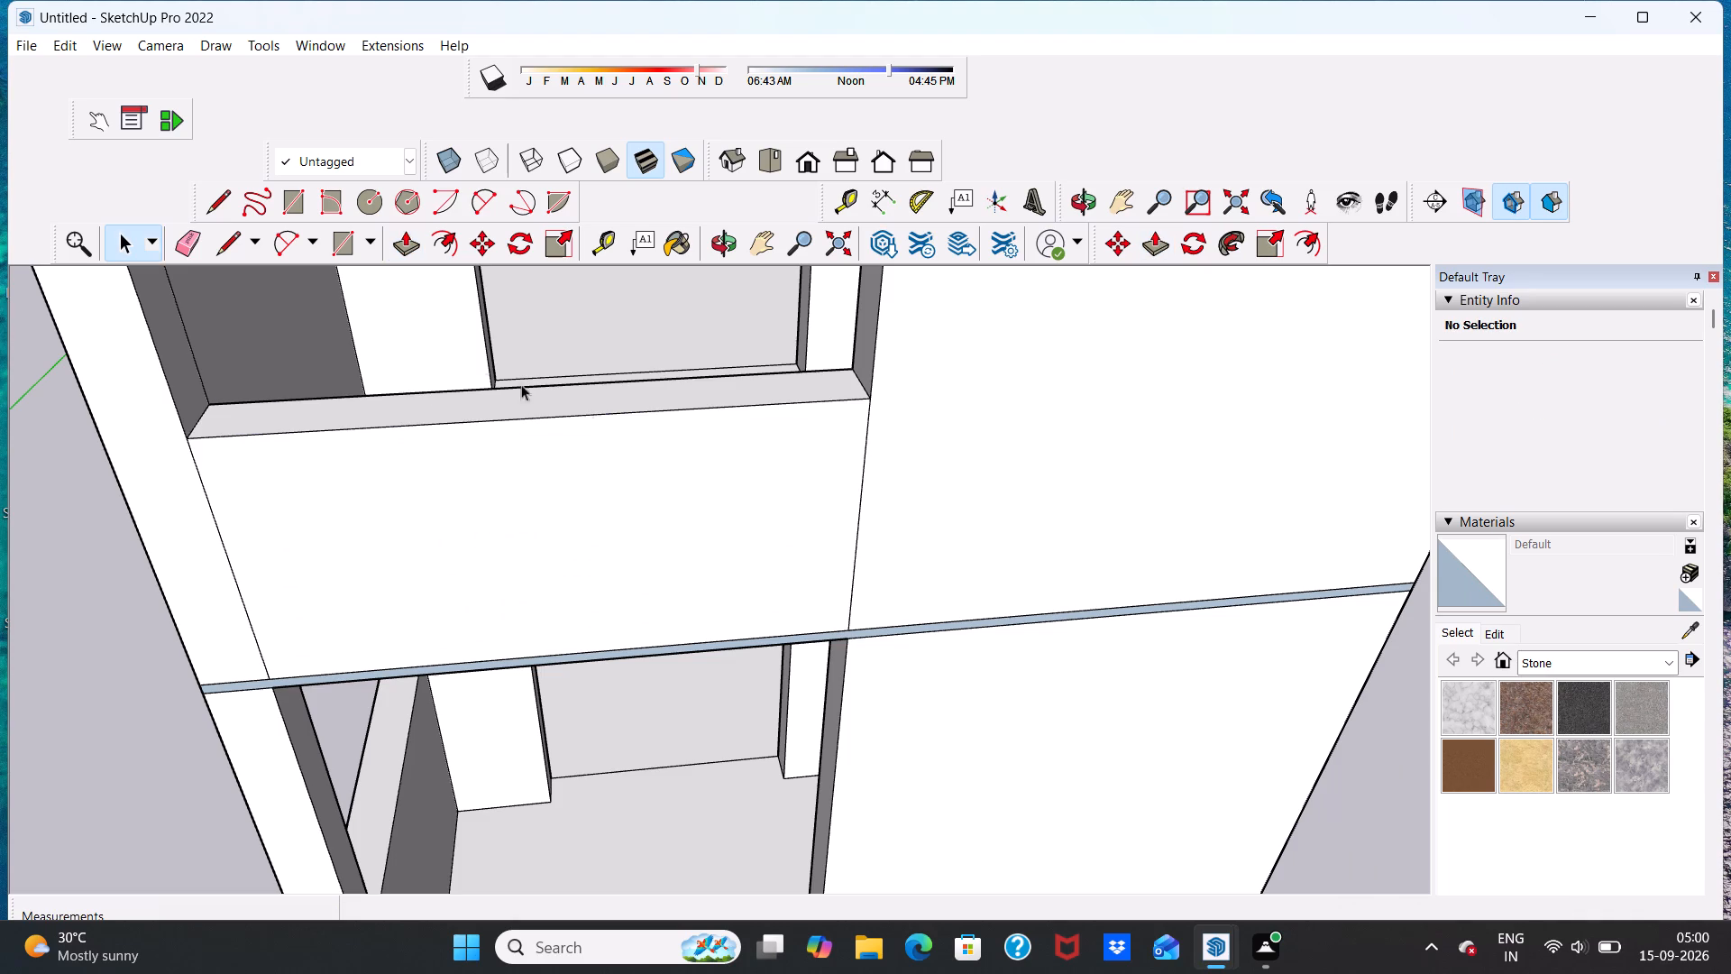
Examine the middle storey's front parapet and the opening above it from several angles.
scroll(472, 356, down, 15)
scroll(448, 410, up, 4)
middle_drag(479, 425, 493, 345)
scroll(493, 345, down, 15)
scroll(494, 352, up, 12)
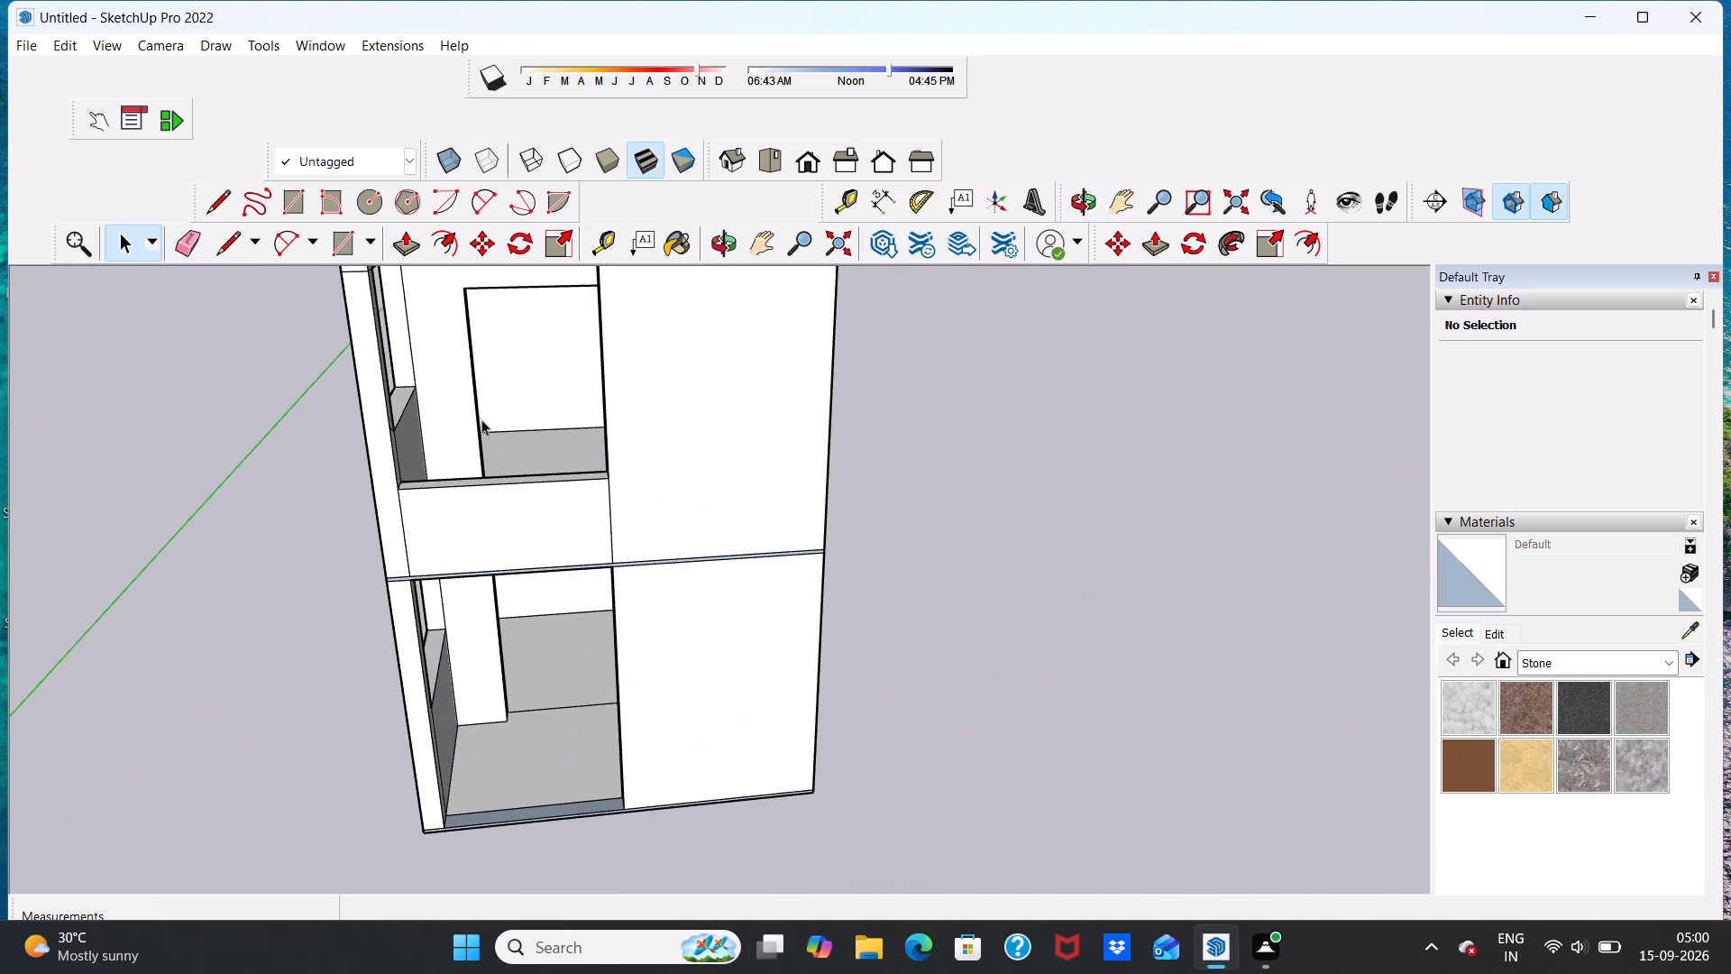
scroll(480, 486, up, 3)
scroll(489, 499, down, 6)
scroll(505, 496, up, 1)
middle_drag(524, 514, 505, 489)
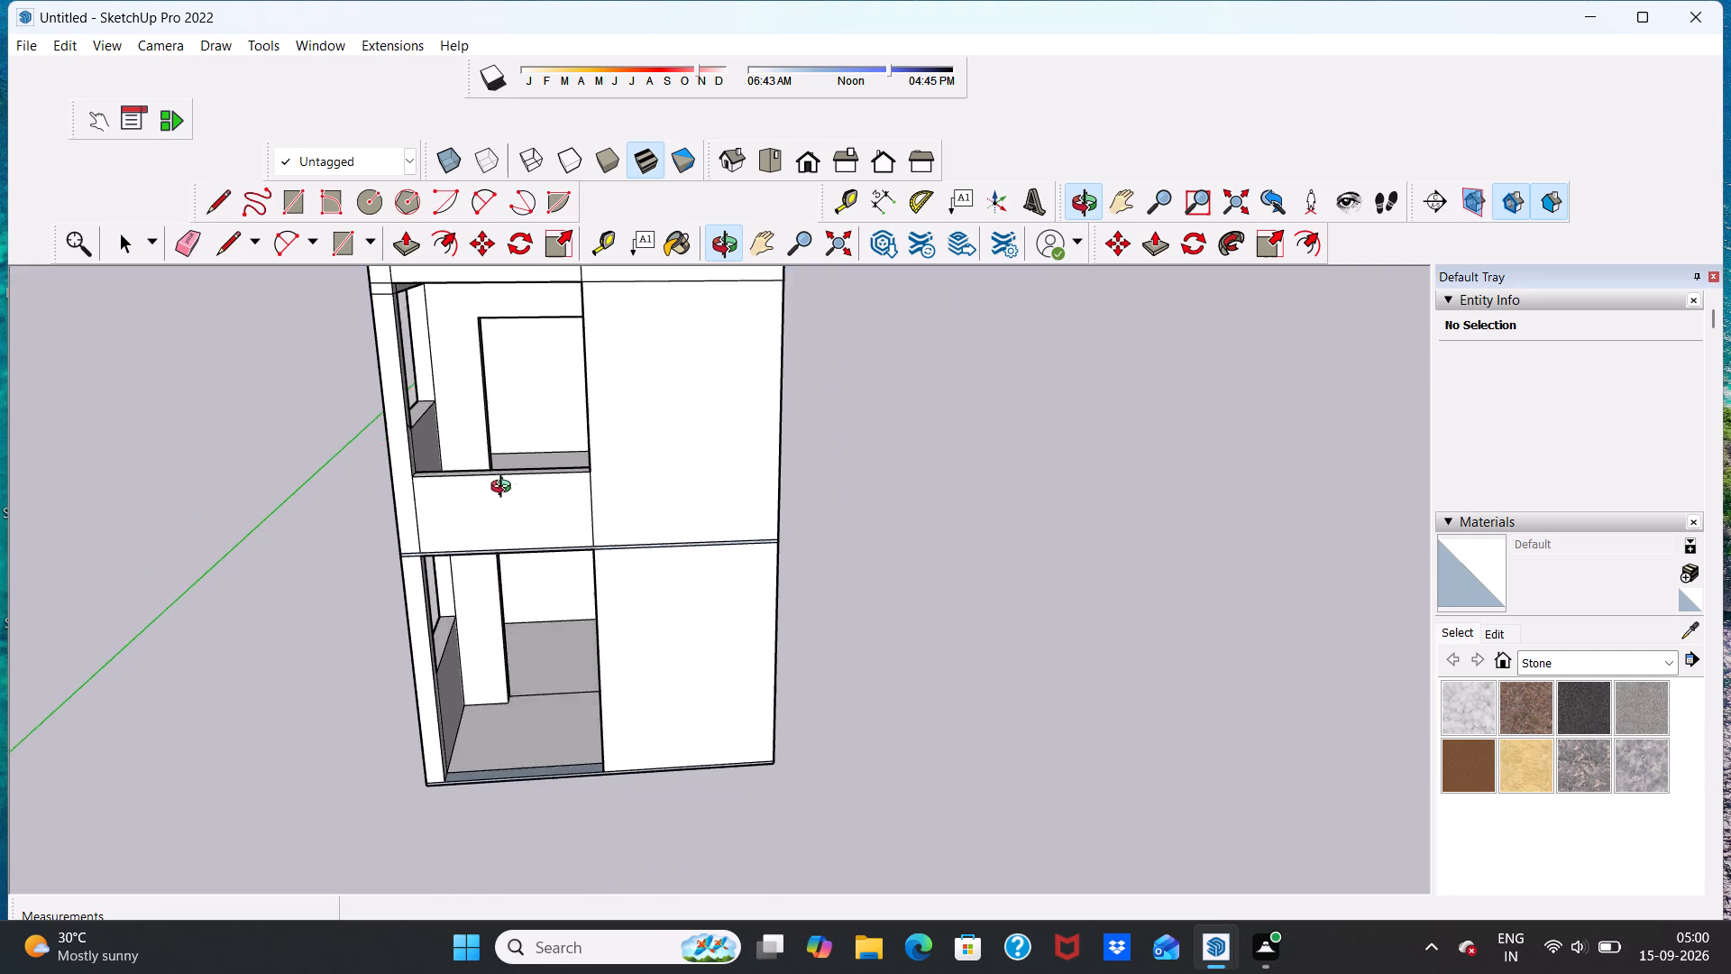
middle_drag(505, 489, 499, 498)
scroll(487, 475, down, 11)
scroll(488, 418, up, 15)
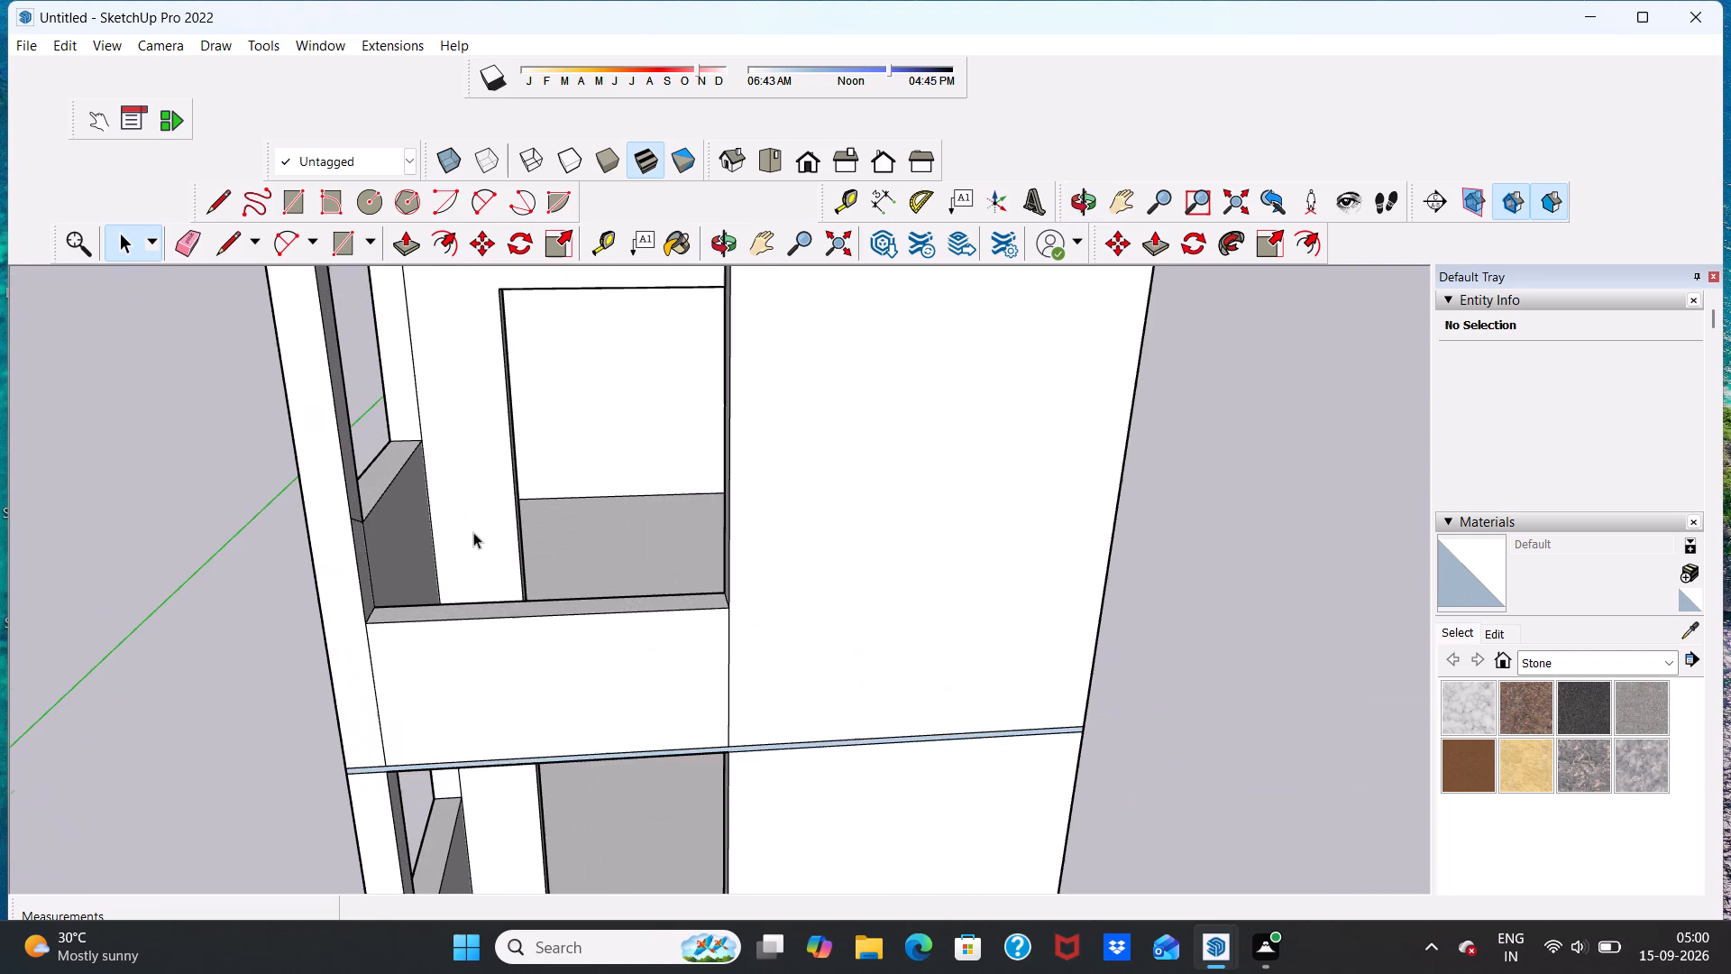
scroll(473, 532, up, 1)
Undo the middle storey's 3' front parapet and Push/Pull its front edge strip up 4' instead.
key(ctrl+z)
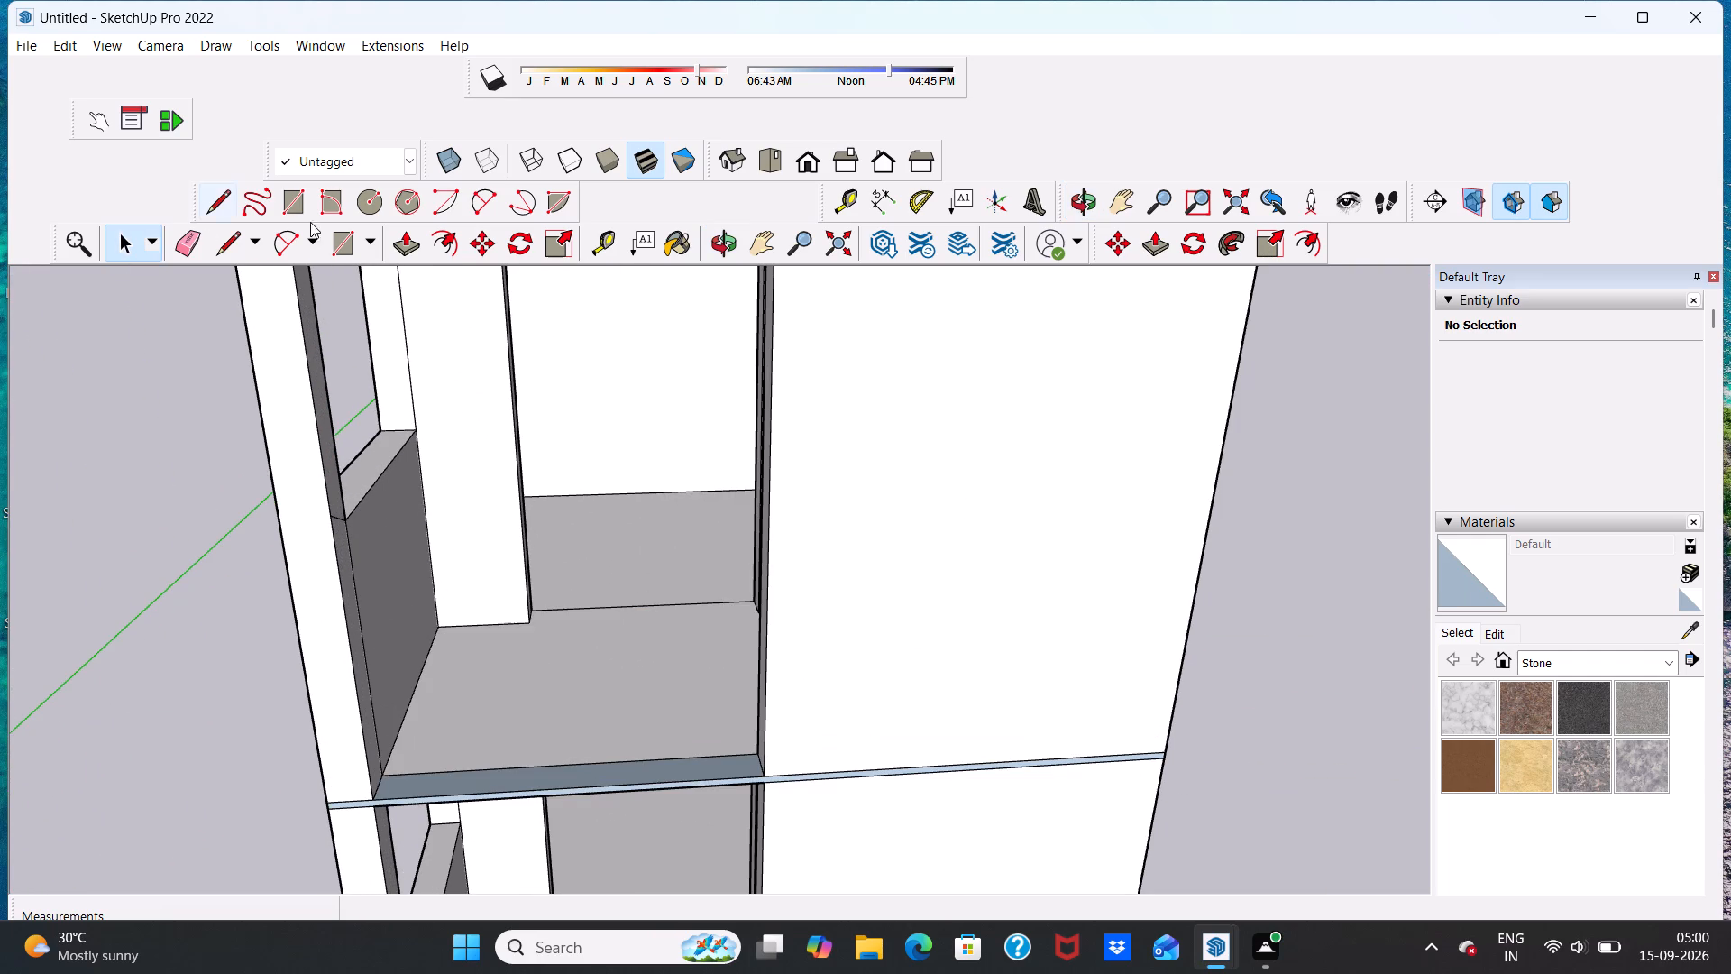
click(404, 237)
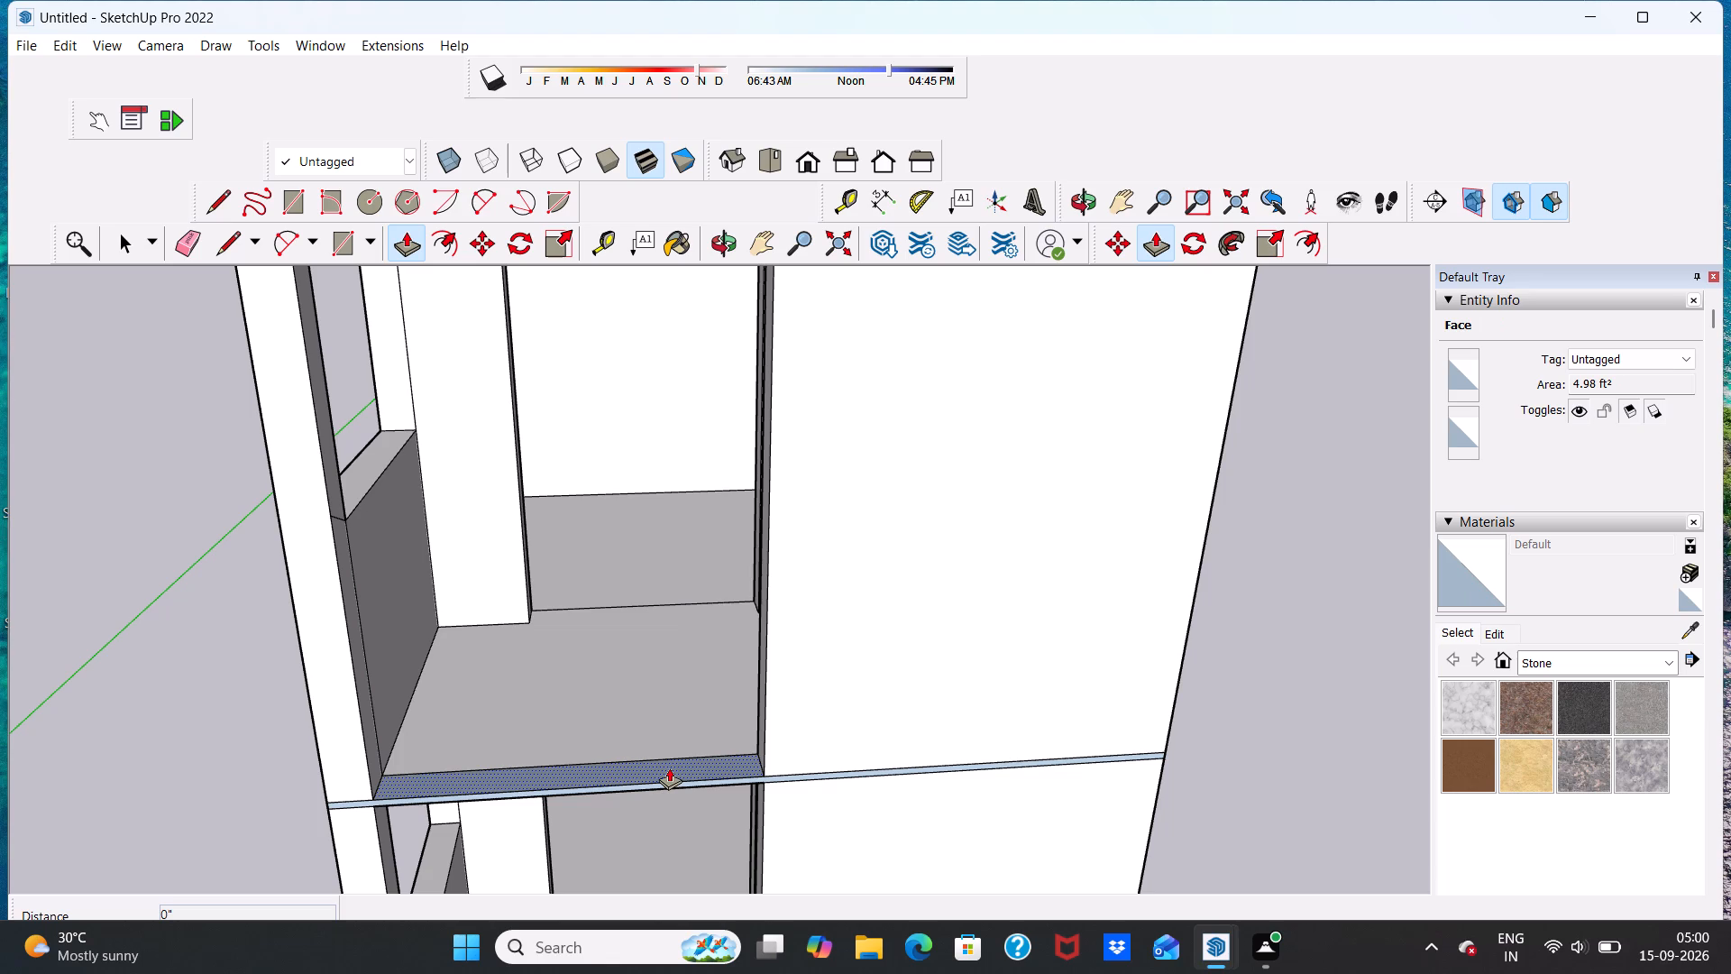
click(669, 761)
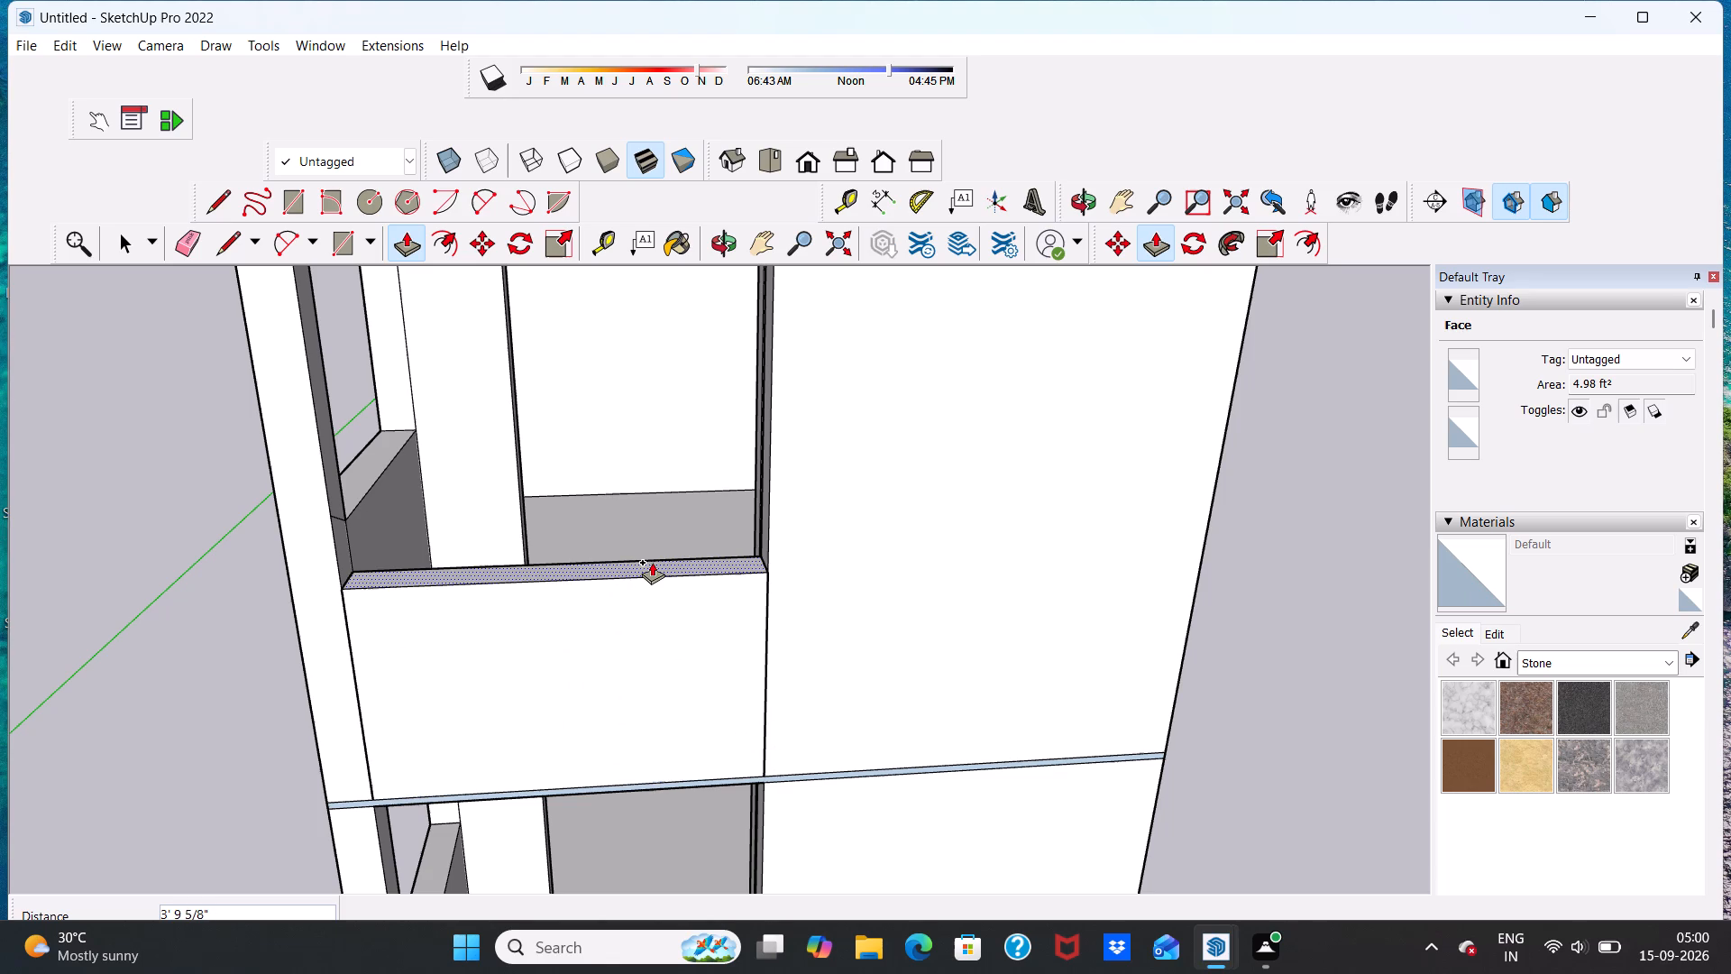
text(4')
key(Return)
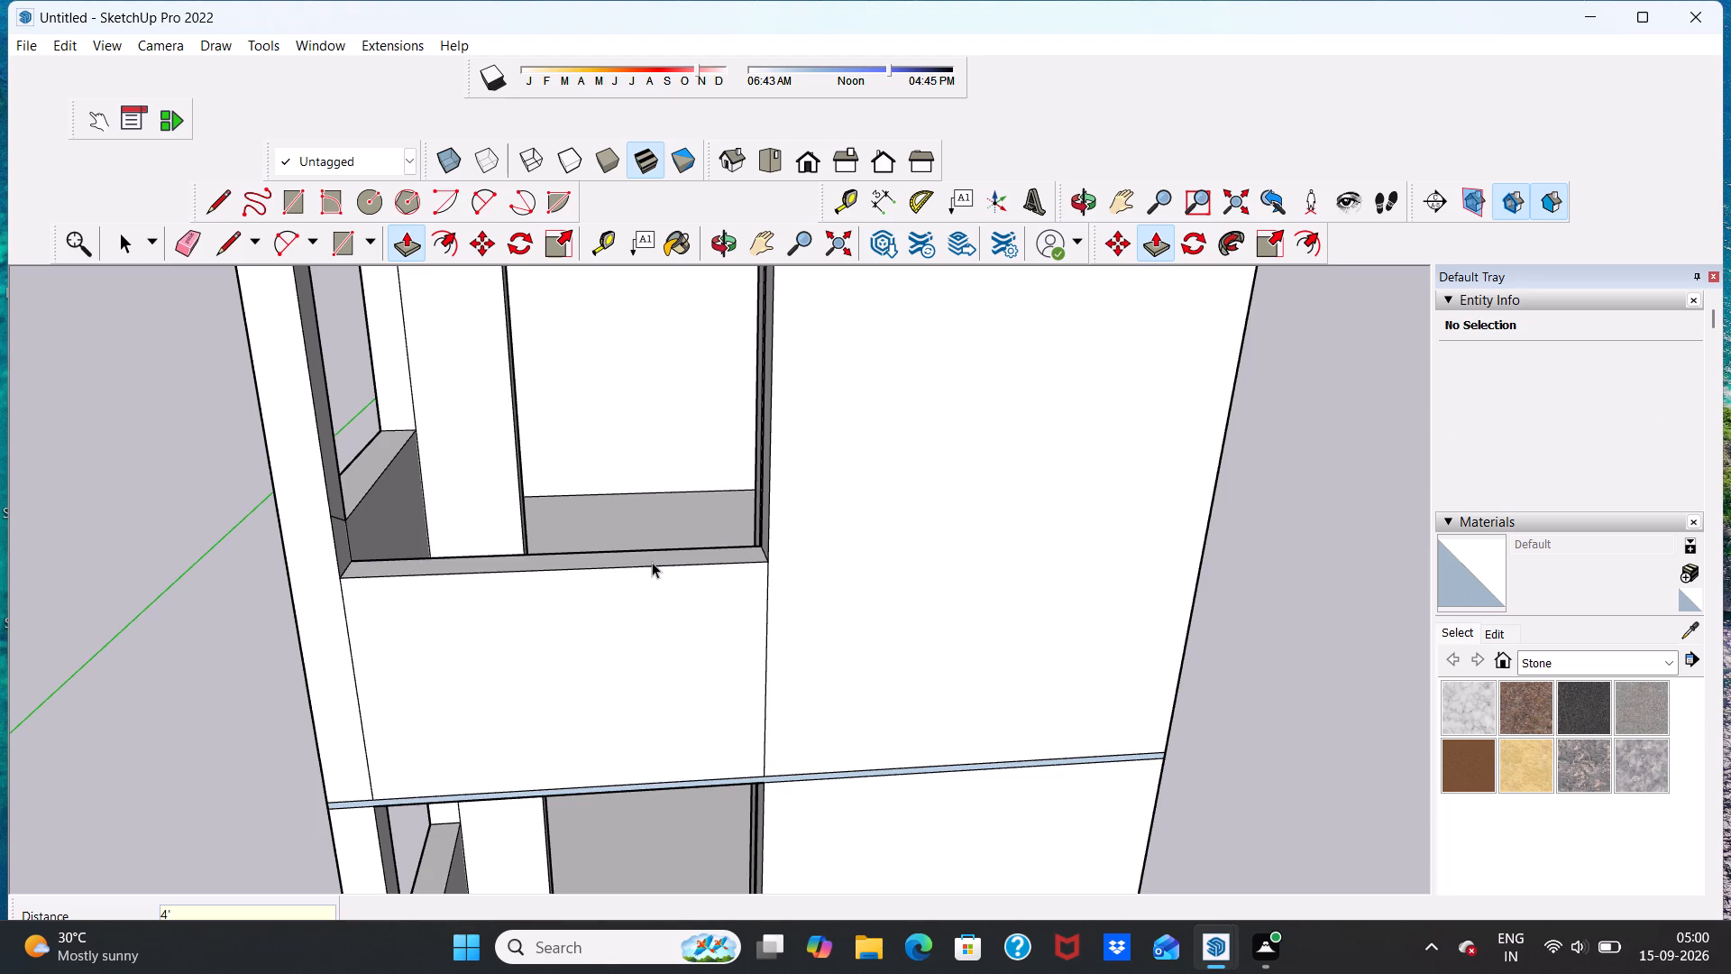
key(space)
Examine the front openings and parapets of all storeys and the roof from front and above.
scroll(643, 561, down, 9)
middle_drag(572, 703, 552, 566)
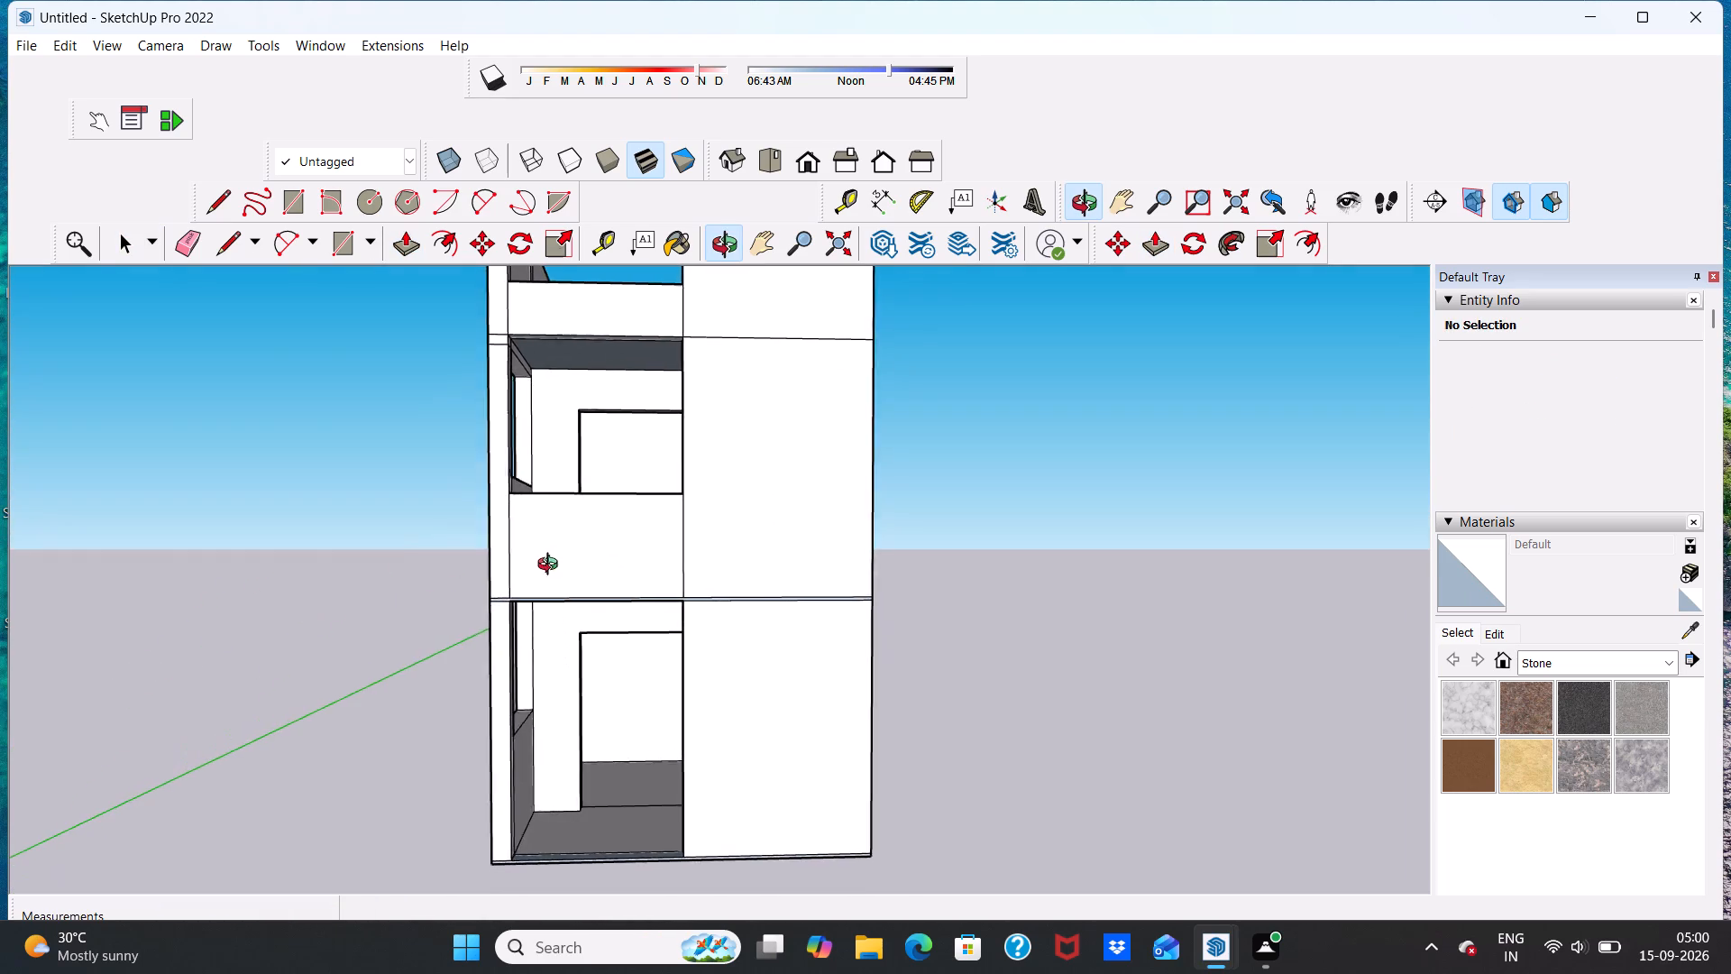
middle_drag(552, 566, 549, 566)
scroll(666, 509, up, 5)
middle_drag(645, 515, 691, 582)
scroll(691, 582, down, 7)
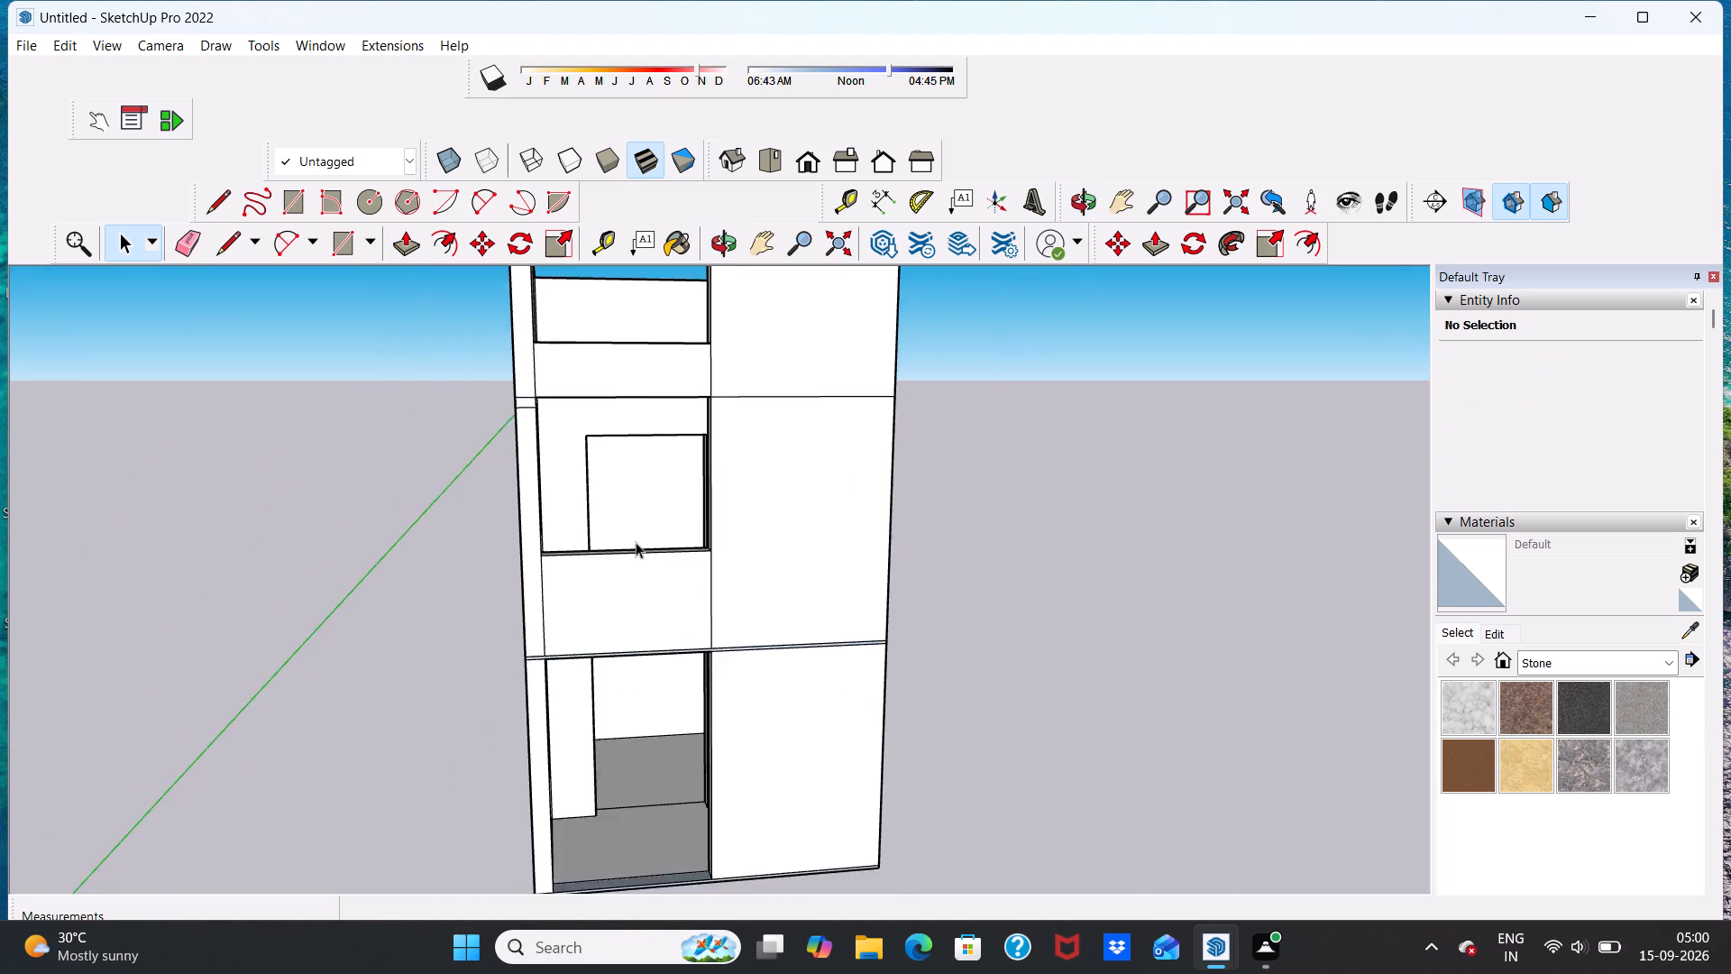
scroll(636, 542, down, 2)
scroll(766, 577, up, 3)
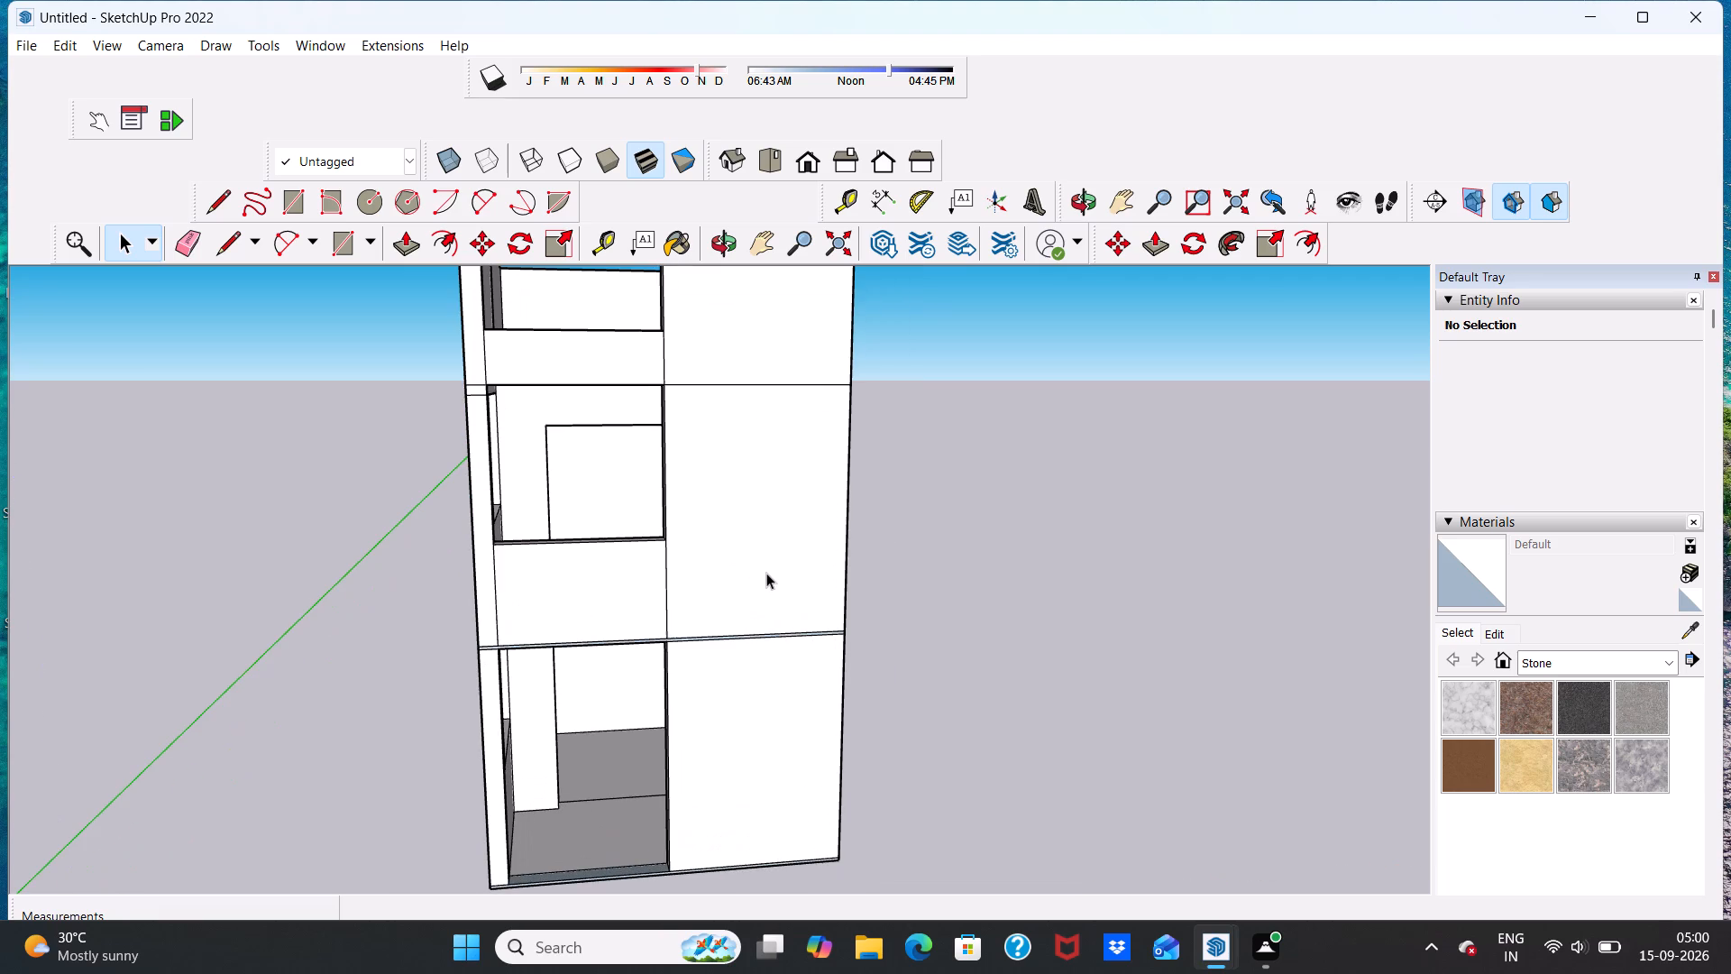
scroll(675, 593, down, 5)
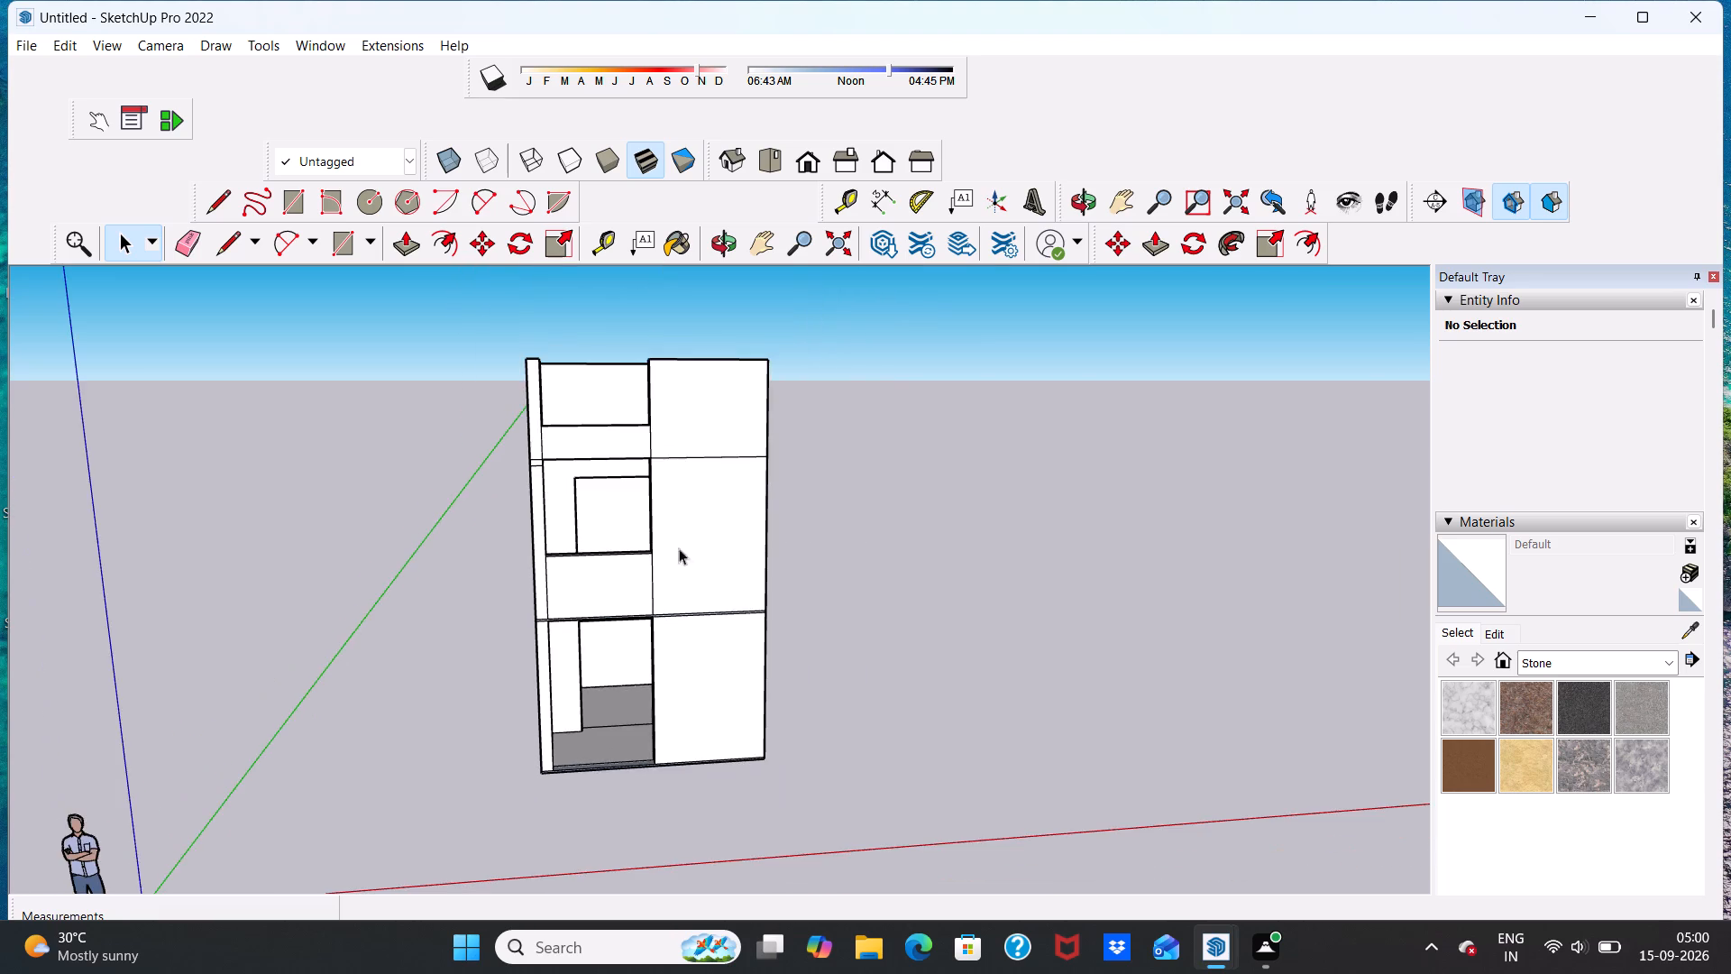
scroll(710, 555, up, 4)
scroll(712, 555, down, 4)
scroll(580, 394, up, 4)
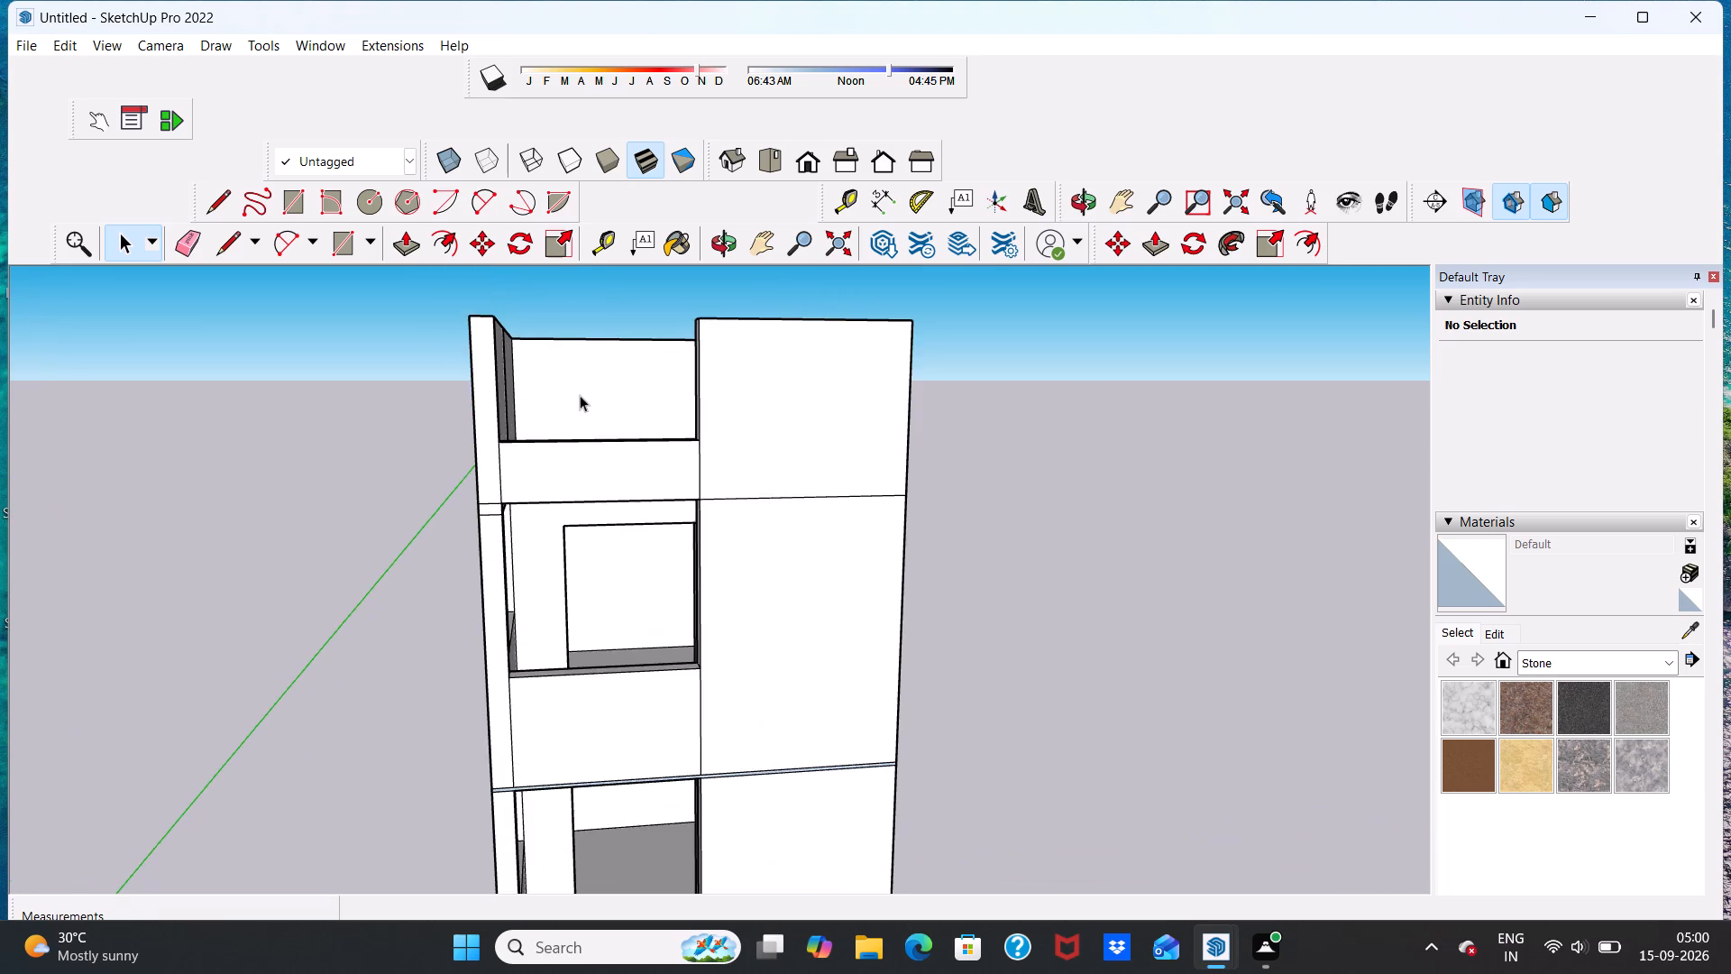
middle_drag(581, 400, 533, 554)
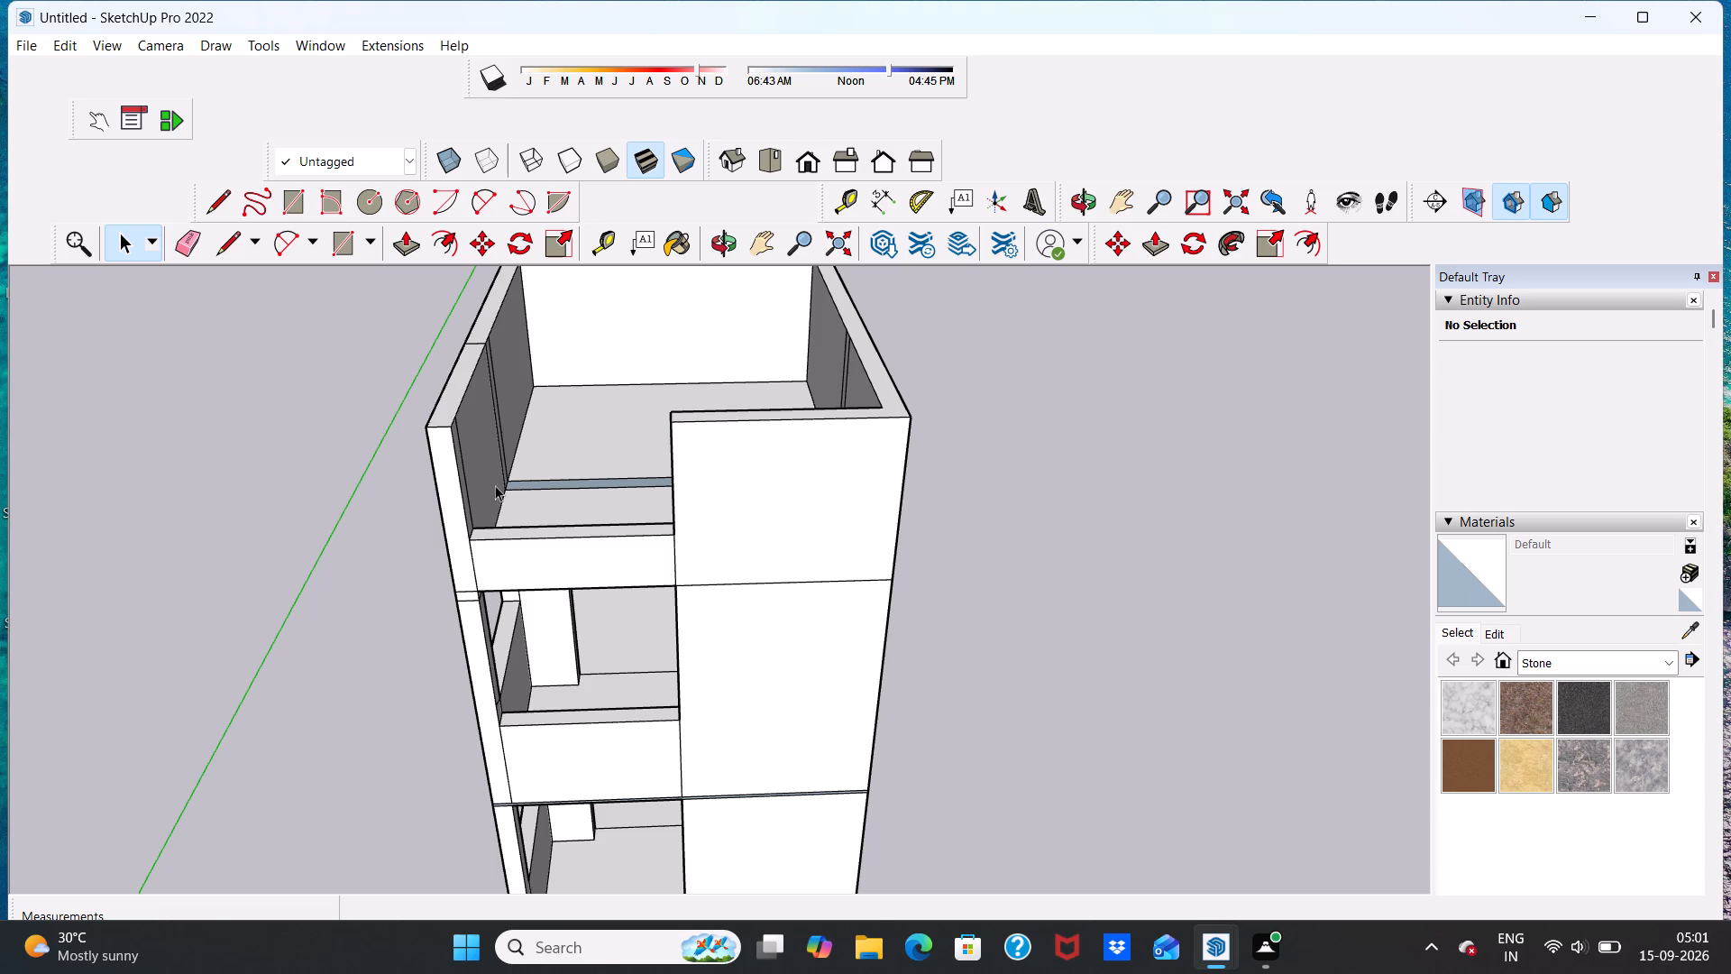
scroll(444, 429, down, 2)
scroll(426, 474, up, 4)
middle_drag(565, 509, 565, 439)
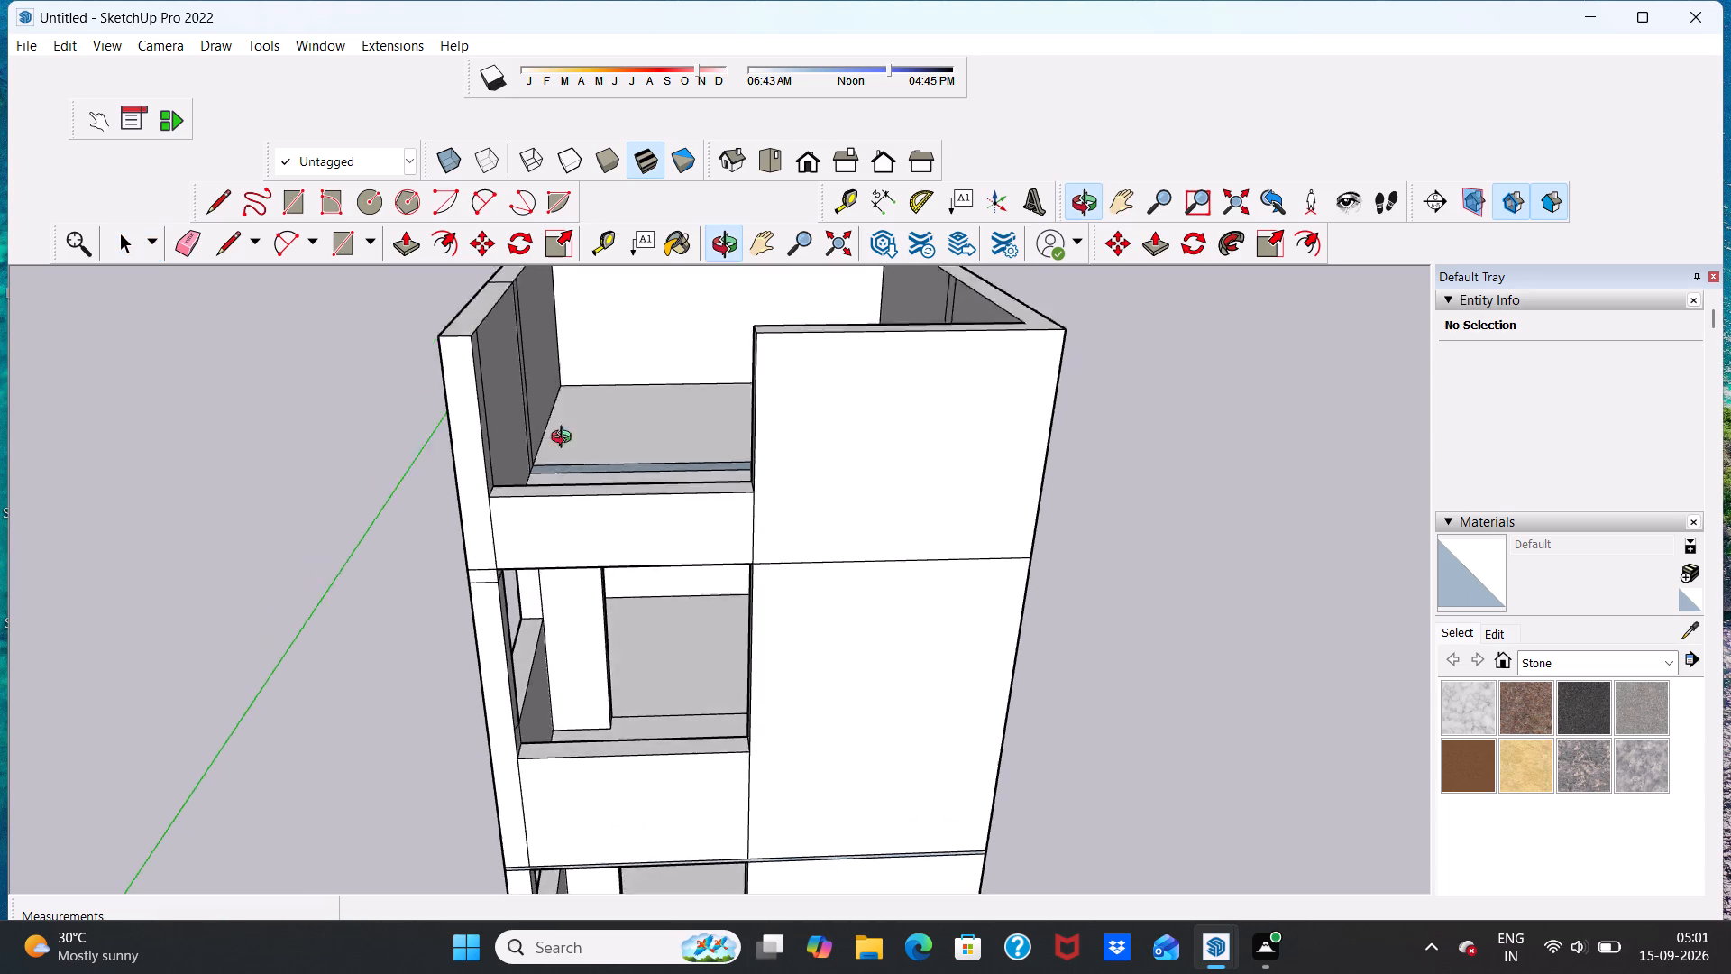
middle_drag(565, 439, 566, 446)
scroll(563, 397, down, 4)
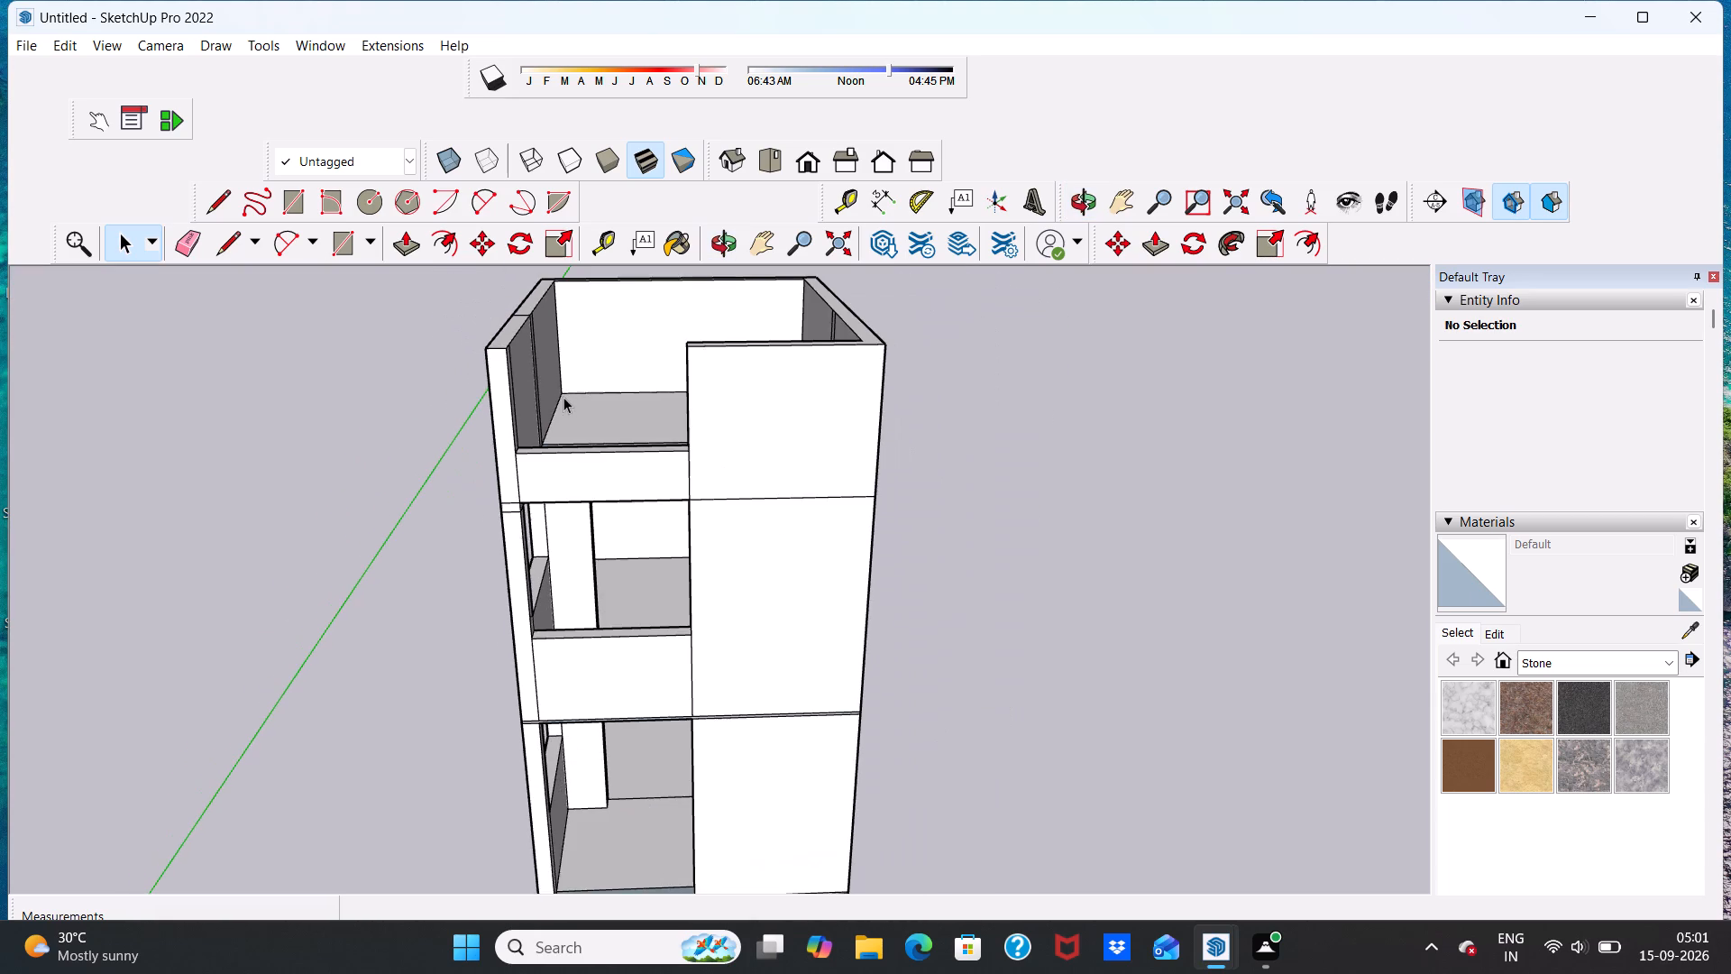
middle_drag(560, 394, 472, 455)
Draw a circle of about 2" radius on the left roof wall's inner face, near its top front corner.
scroll(499, 380, up, 10)
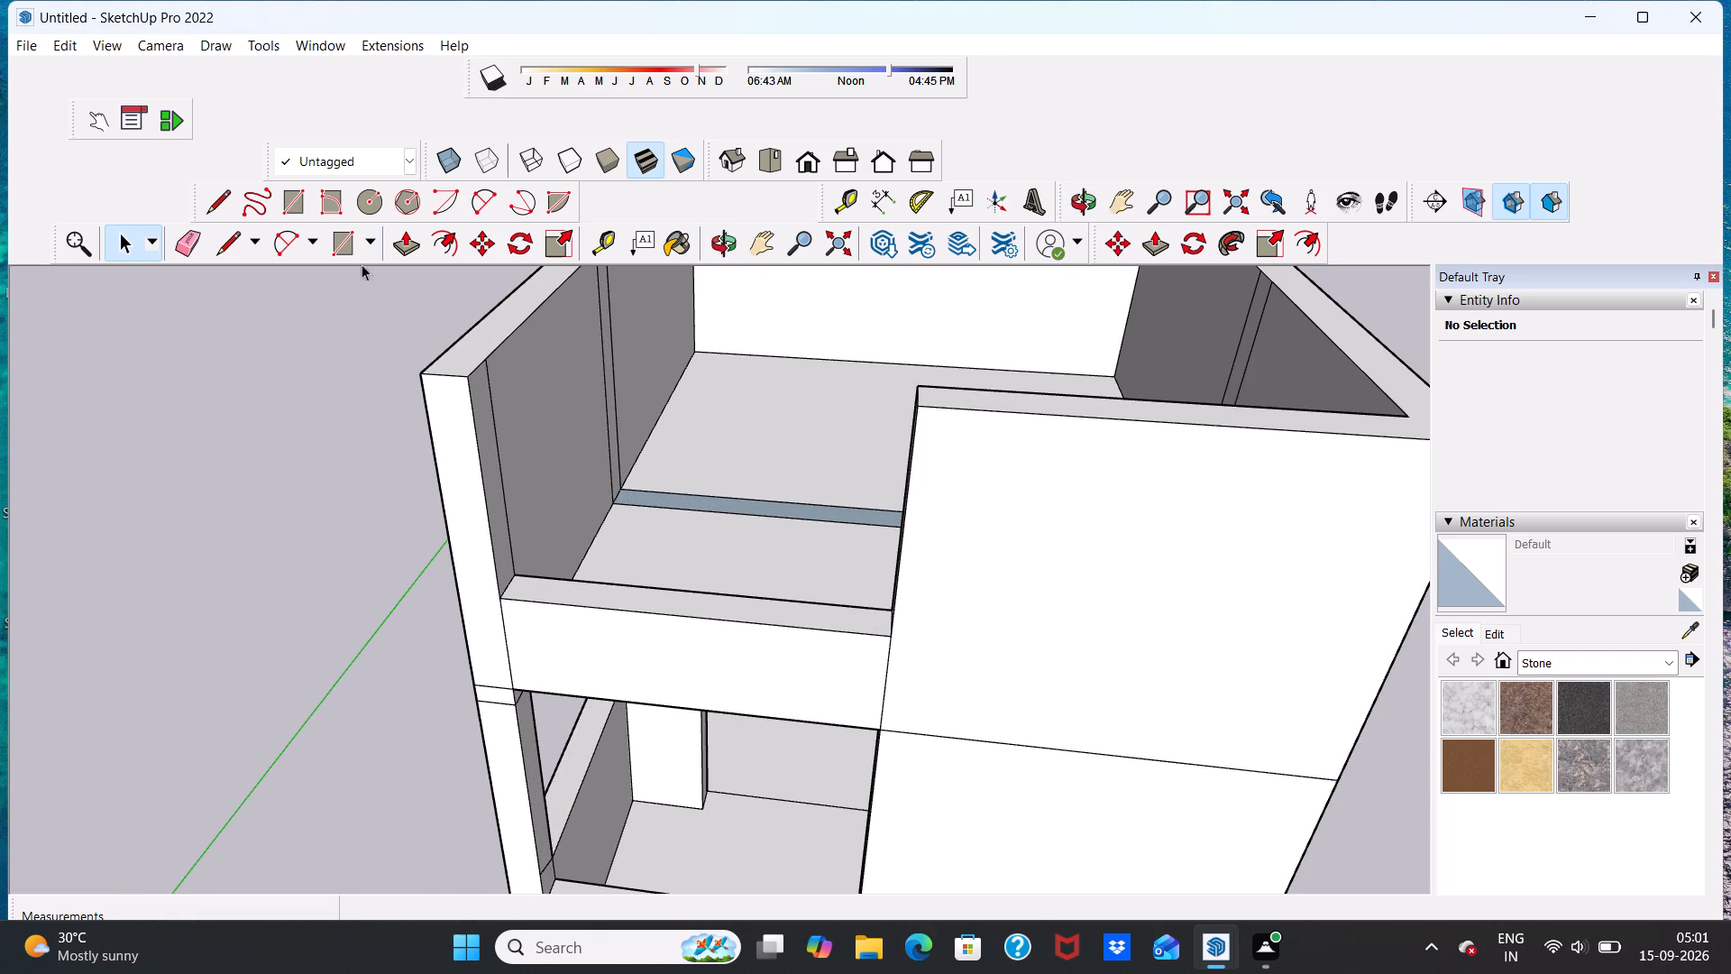
click(372, 207)
scroll(532, 463, up, 4)
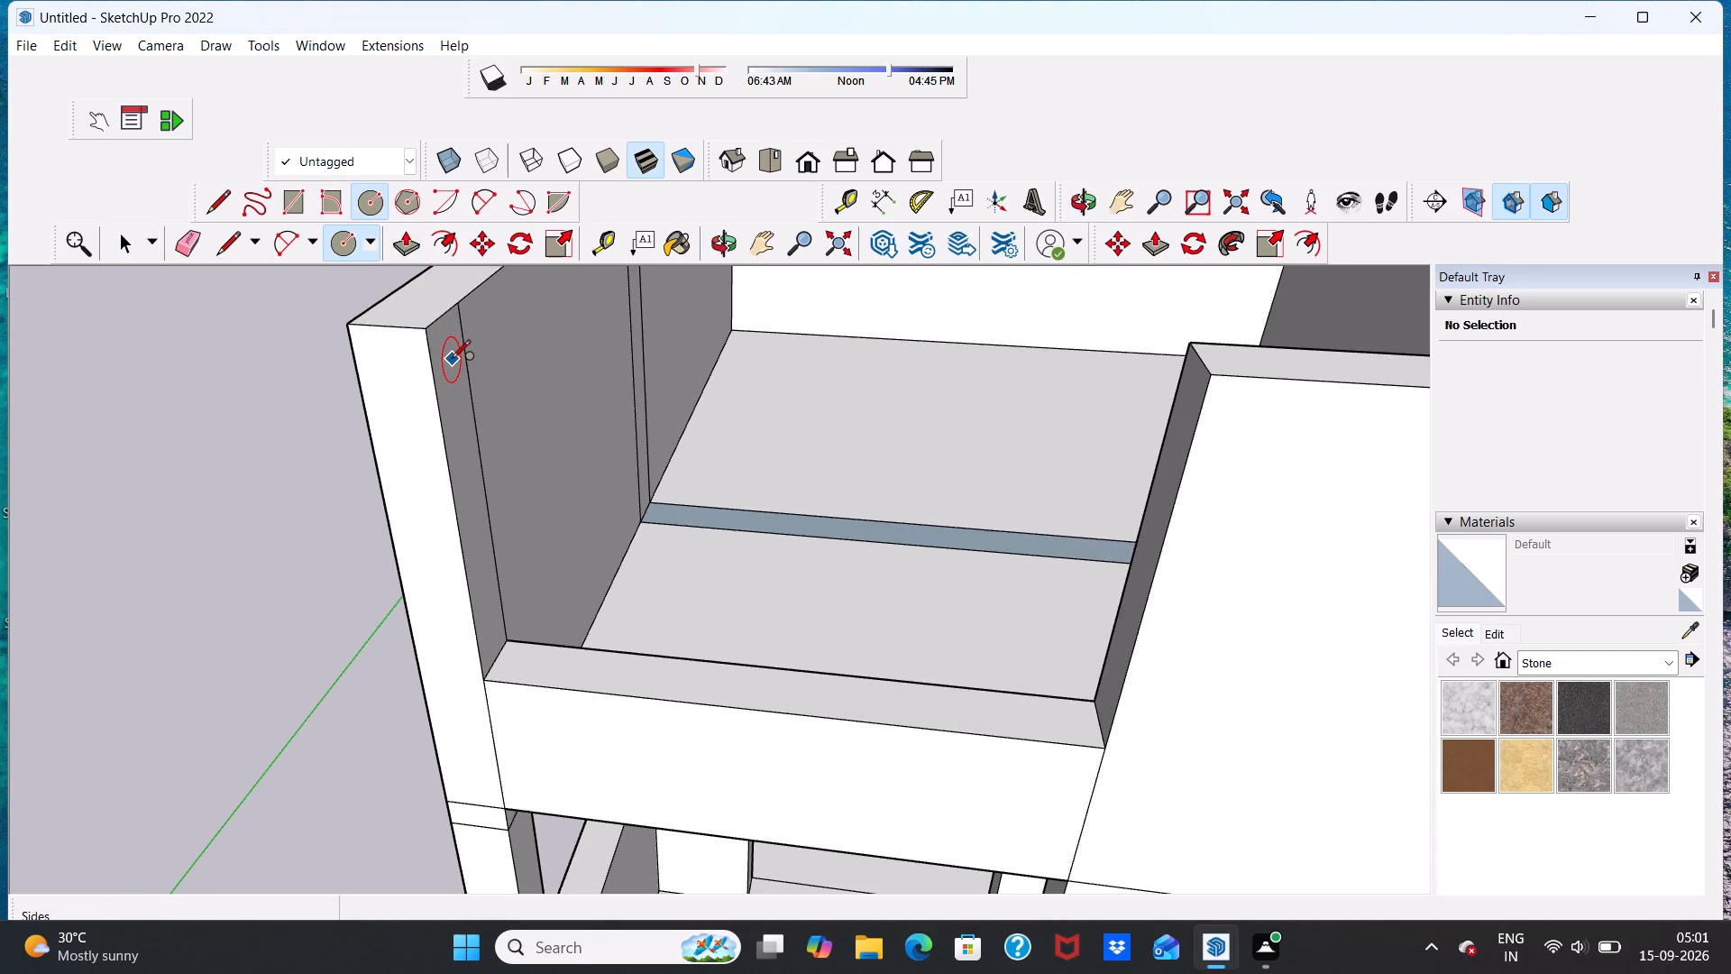
scroll(453, 360, up, 5)
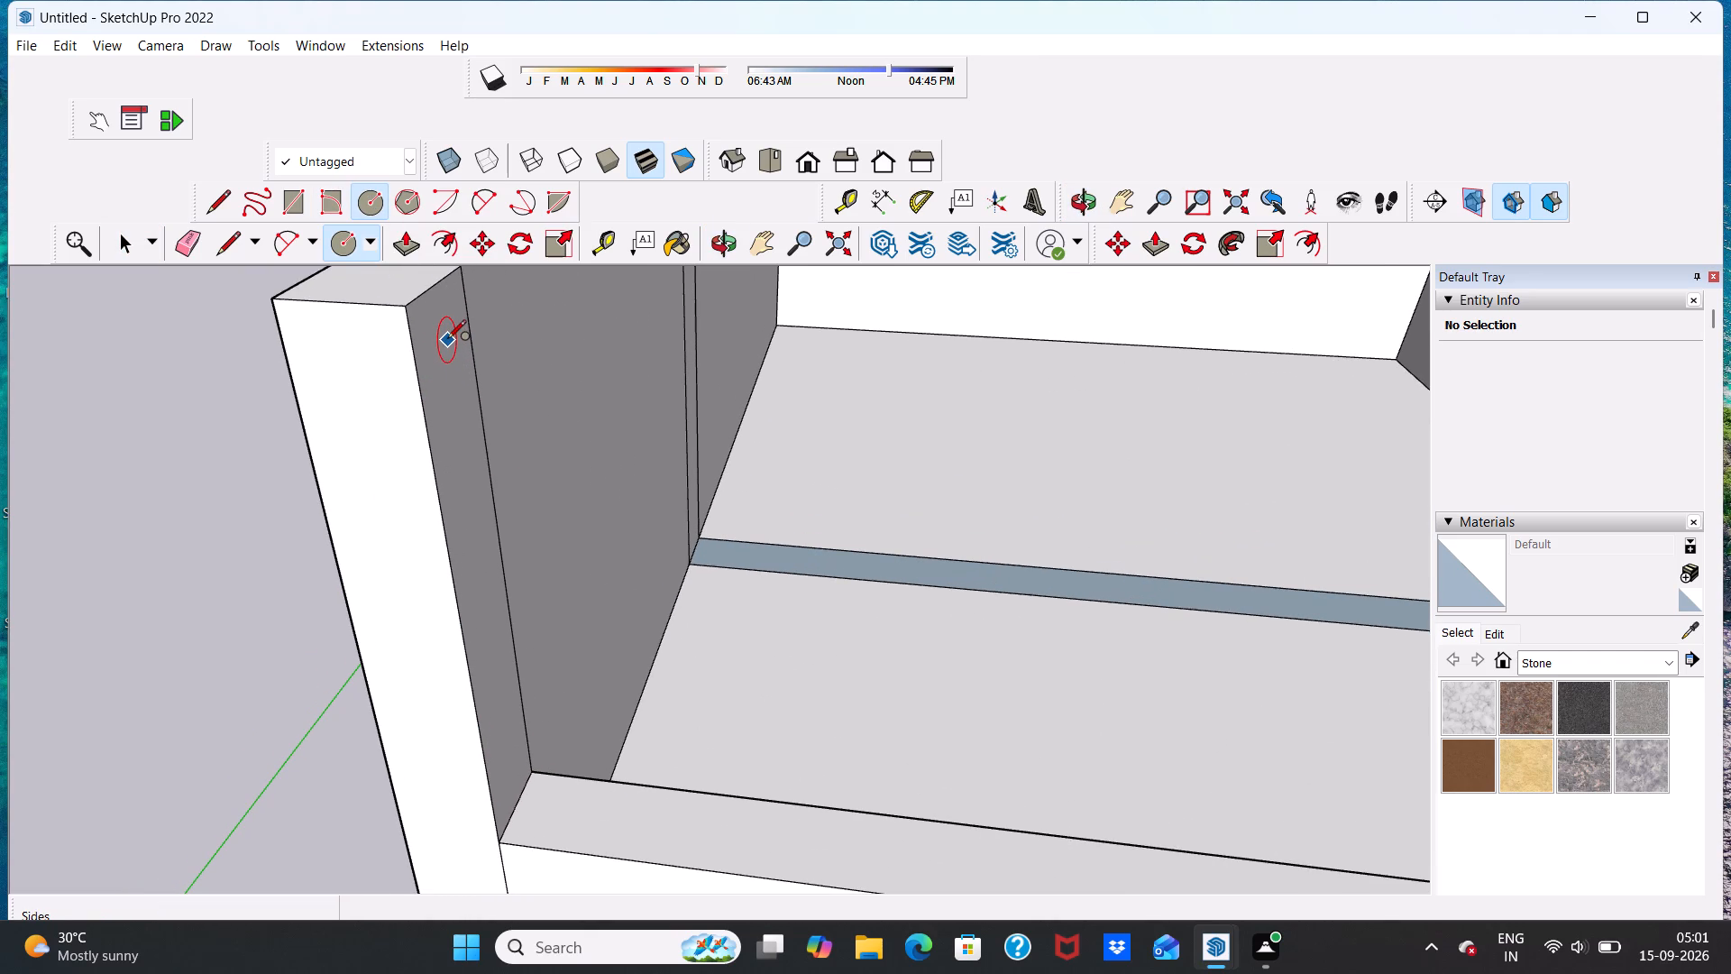
click(448, 333)
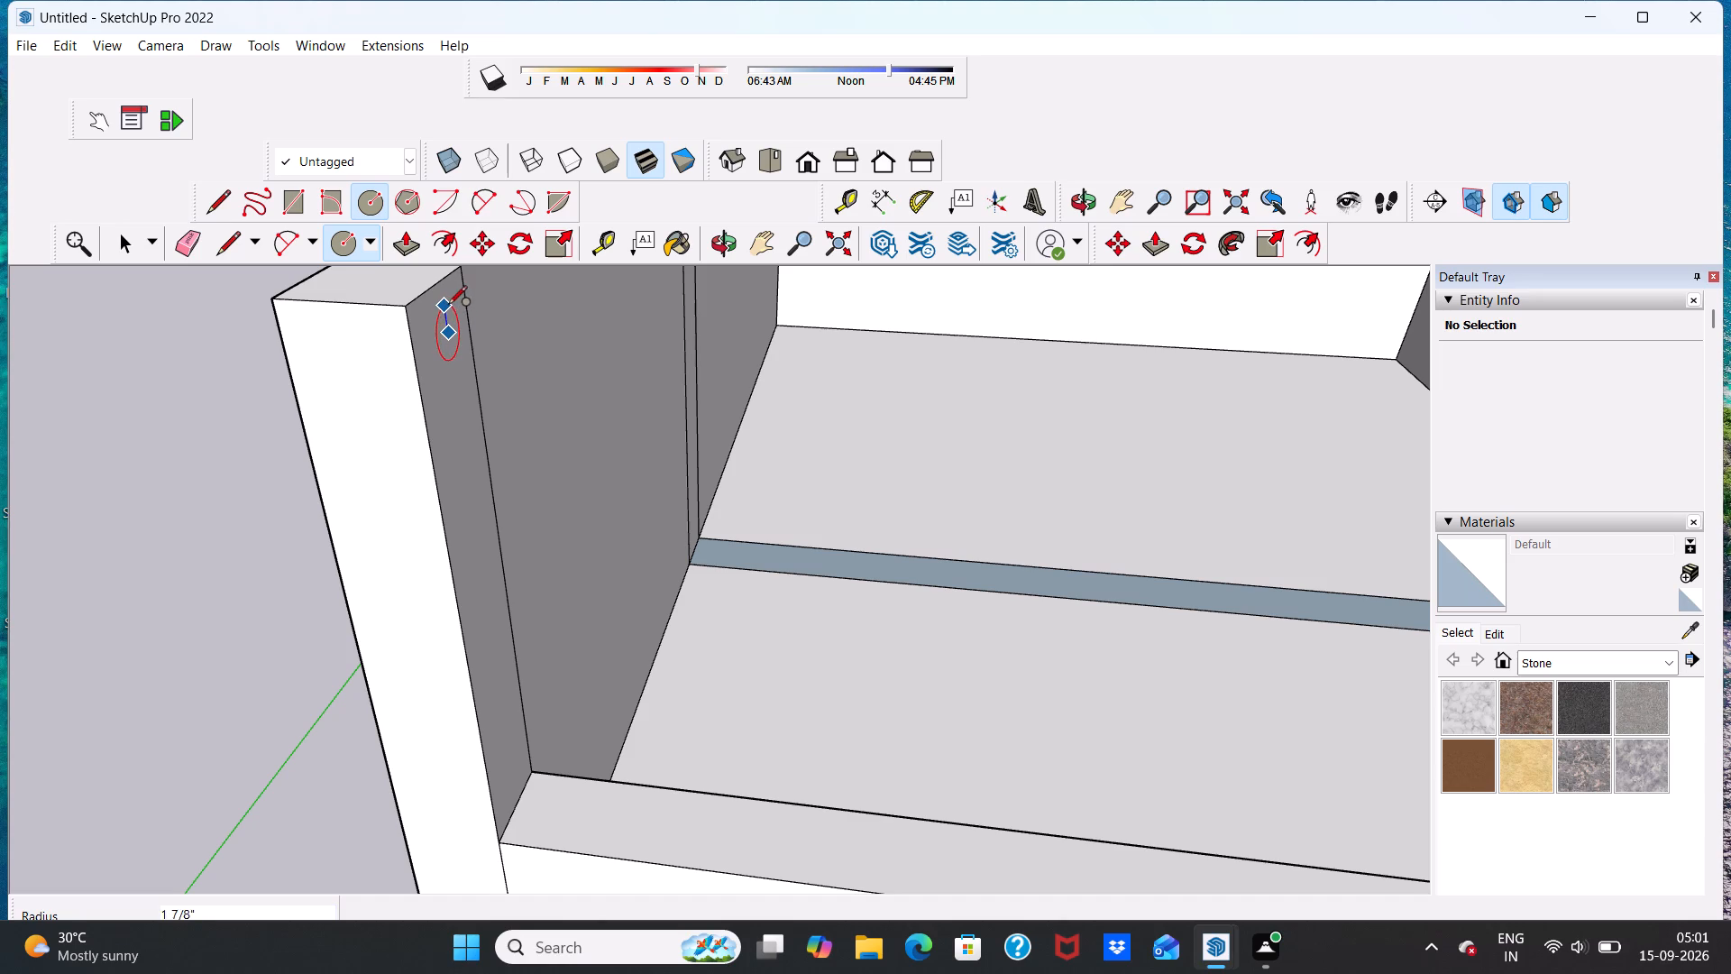
click(452, 300)
Push/Pull the circle on the left roof wall about 6' 8" across the front opening to the opposite wall as a rail.
scroll(450, 309, down, 11)
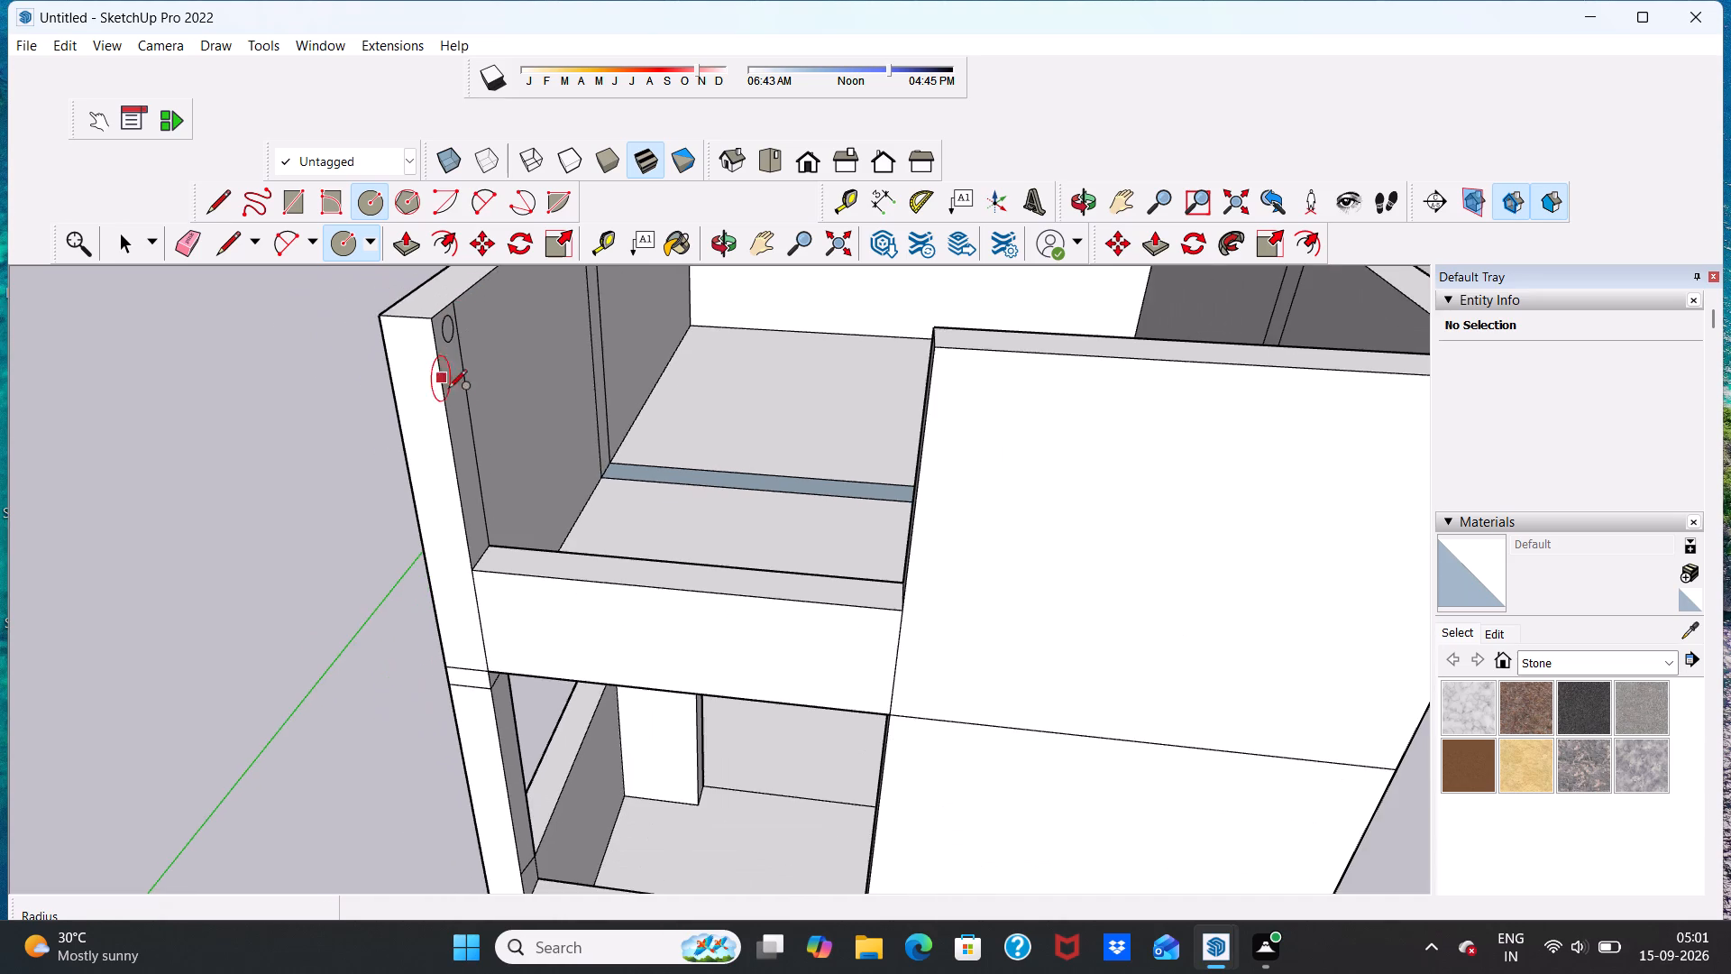
scroll(477, 419, down, 5)
scroll(468, 310, up, 9)
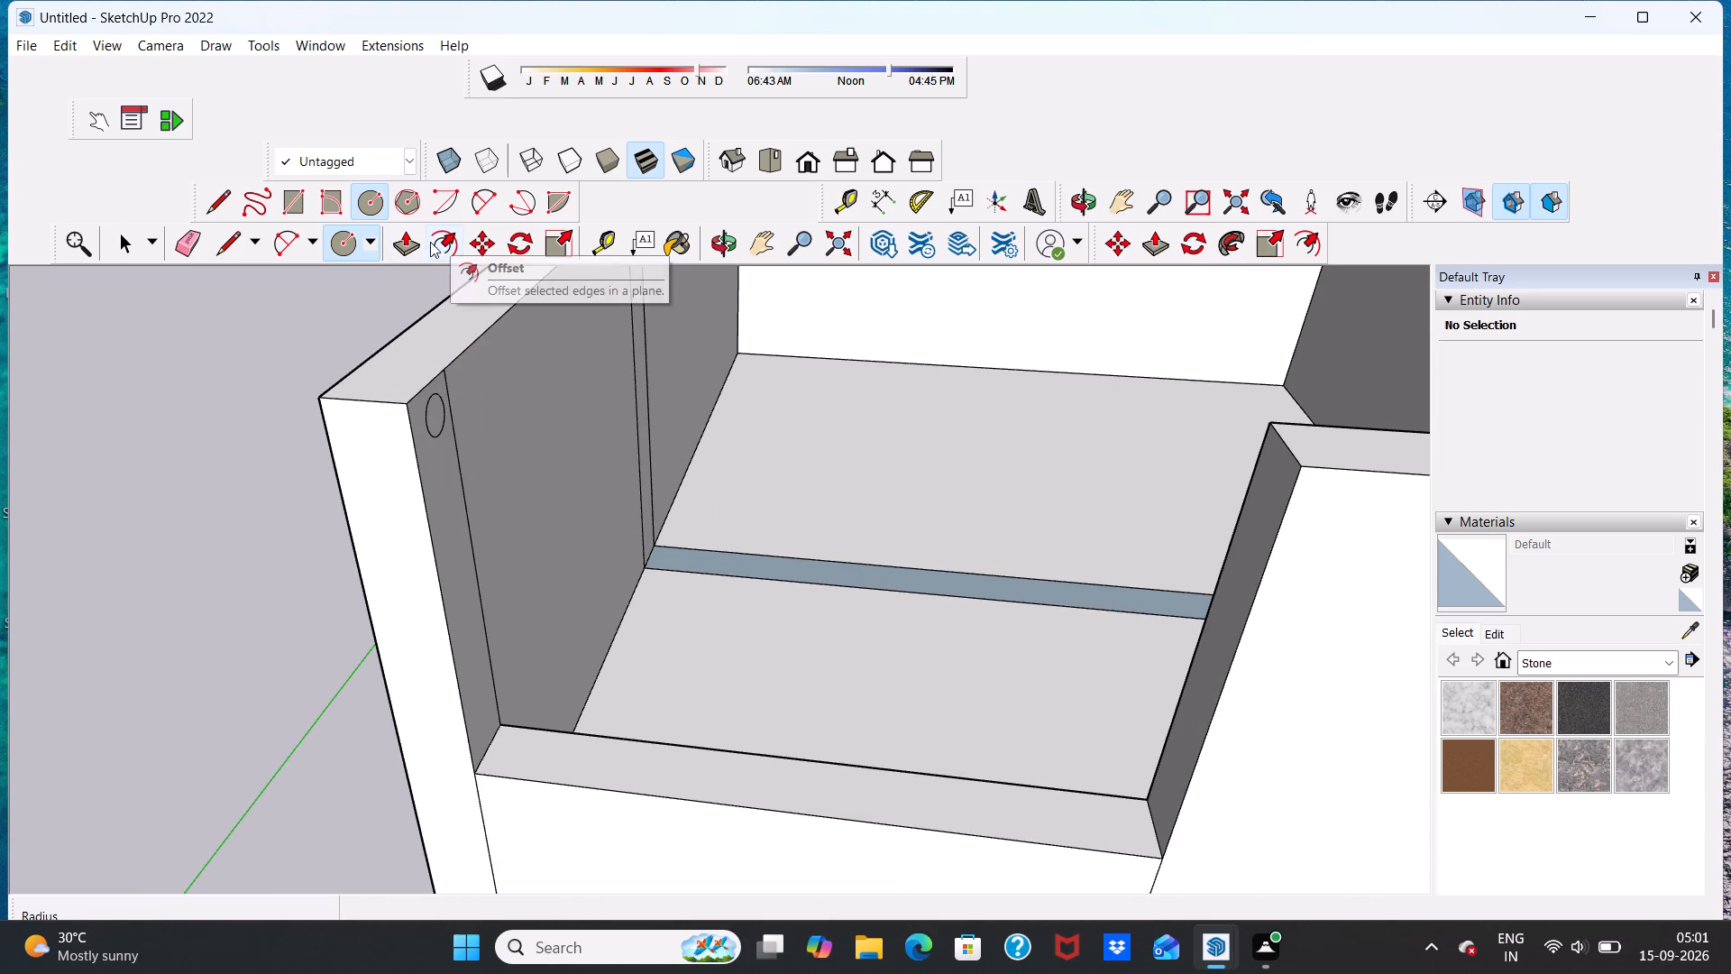
click(402, 243)
scroll(463, 398, up, 5)
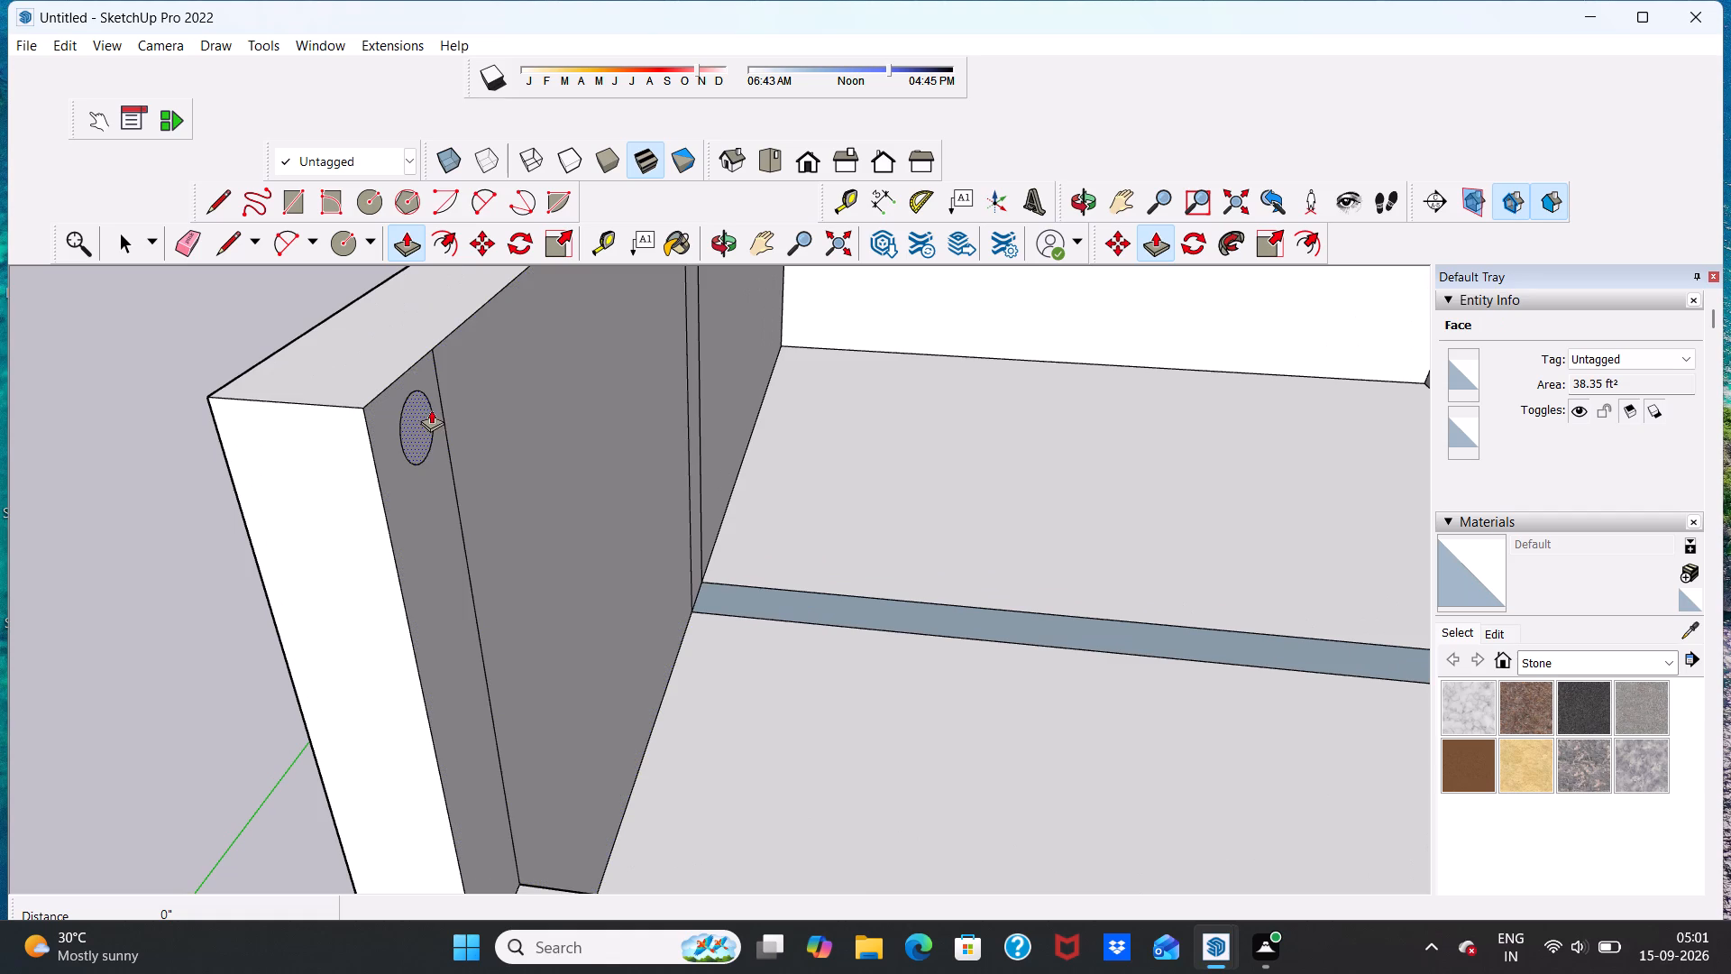
click(423, 408)
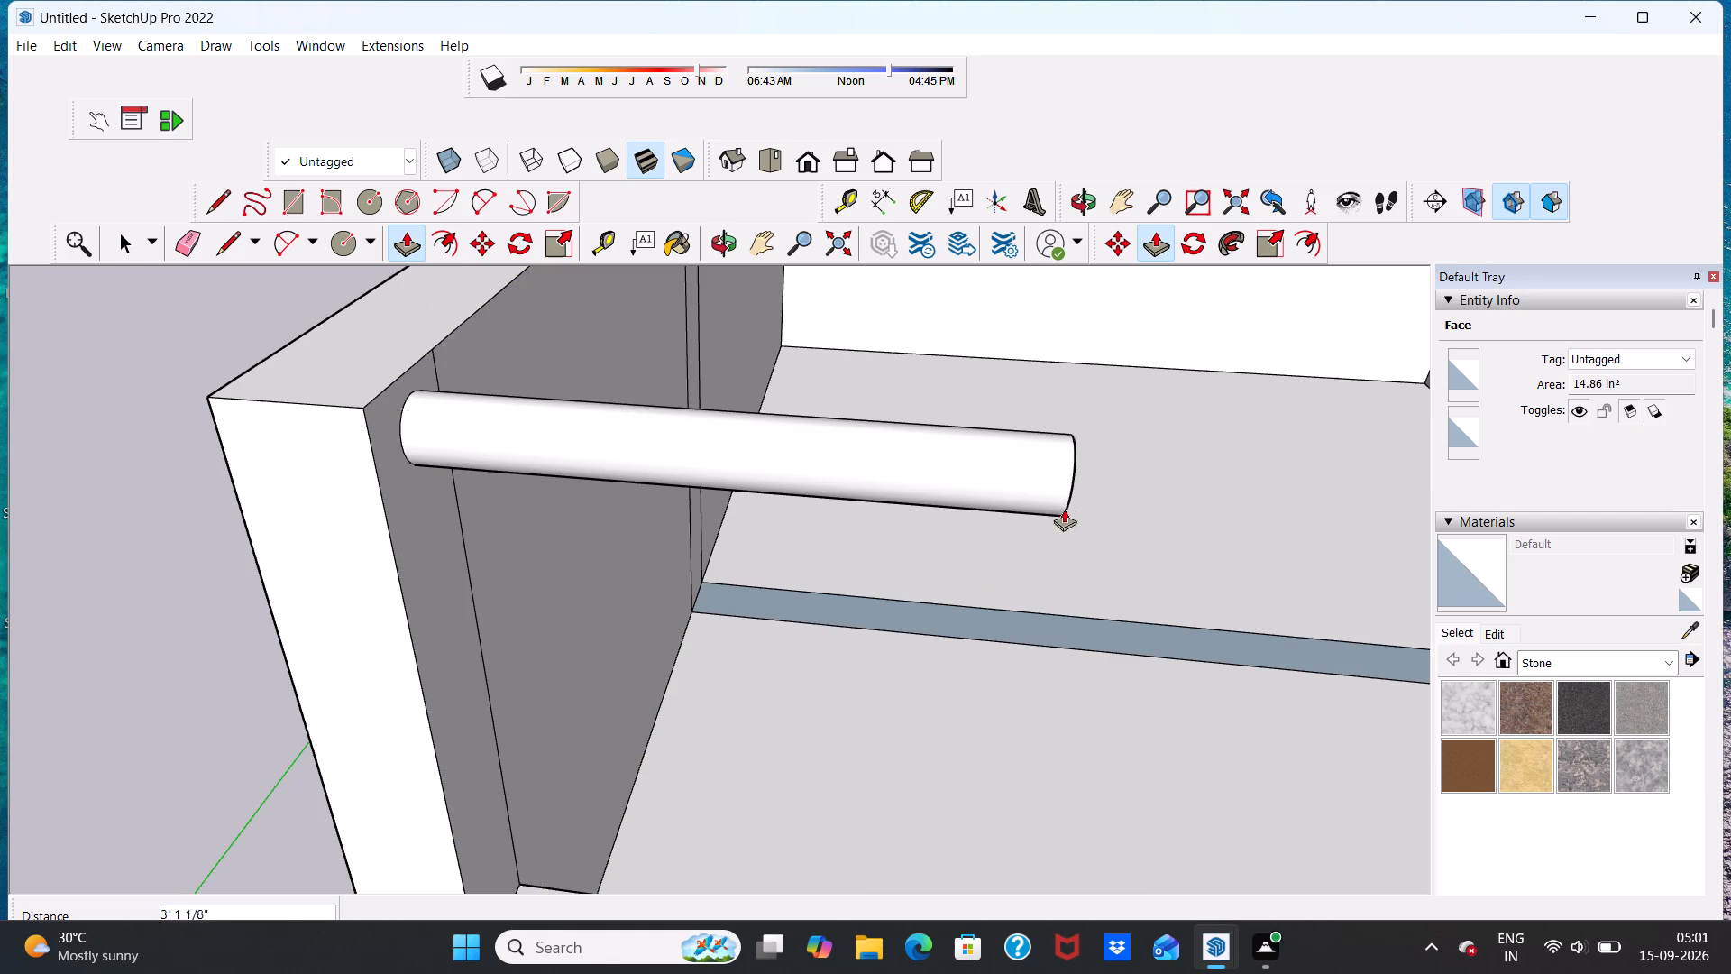
scroll(1278, 492, down, 20)
scroll(1278, 492, down, 2)
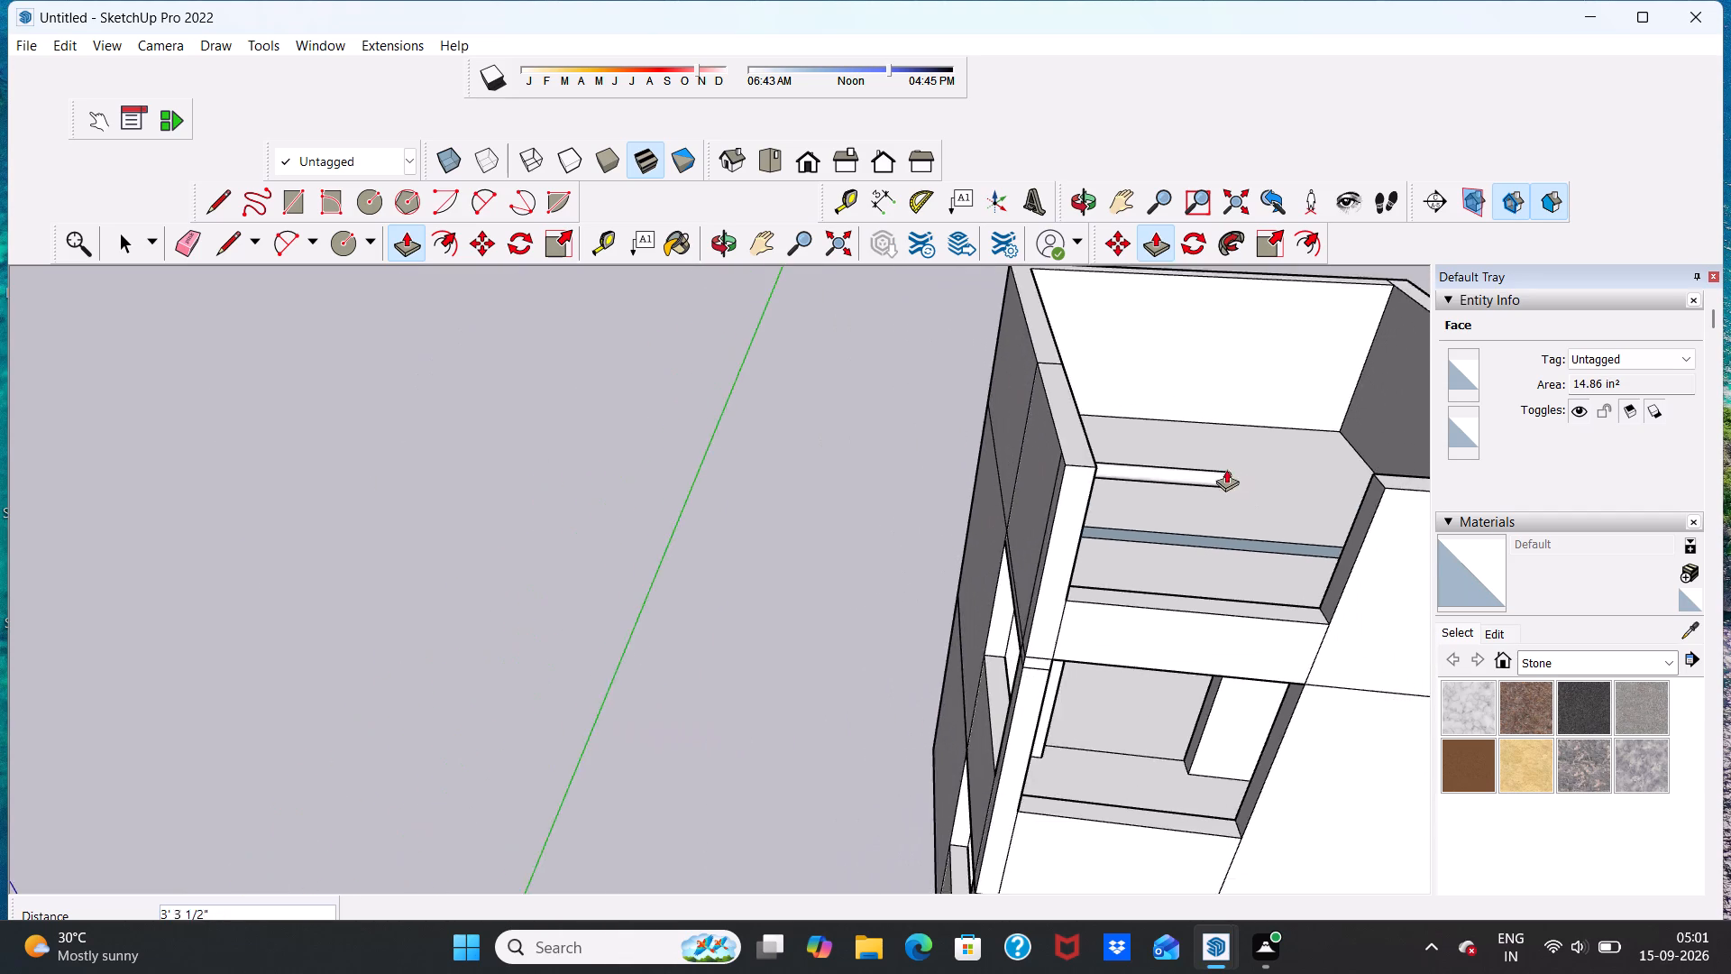
scroll(1226, 469, down, 8)
scroll(1280, 472, up, 17)
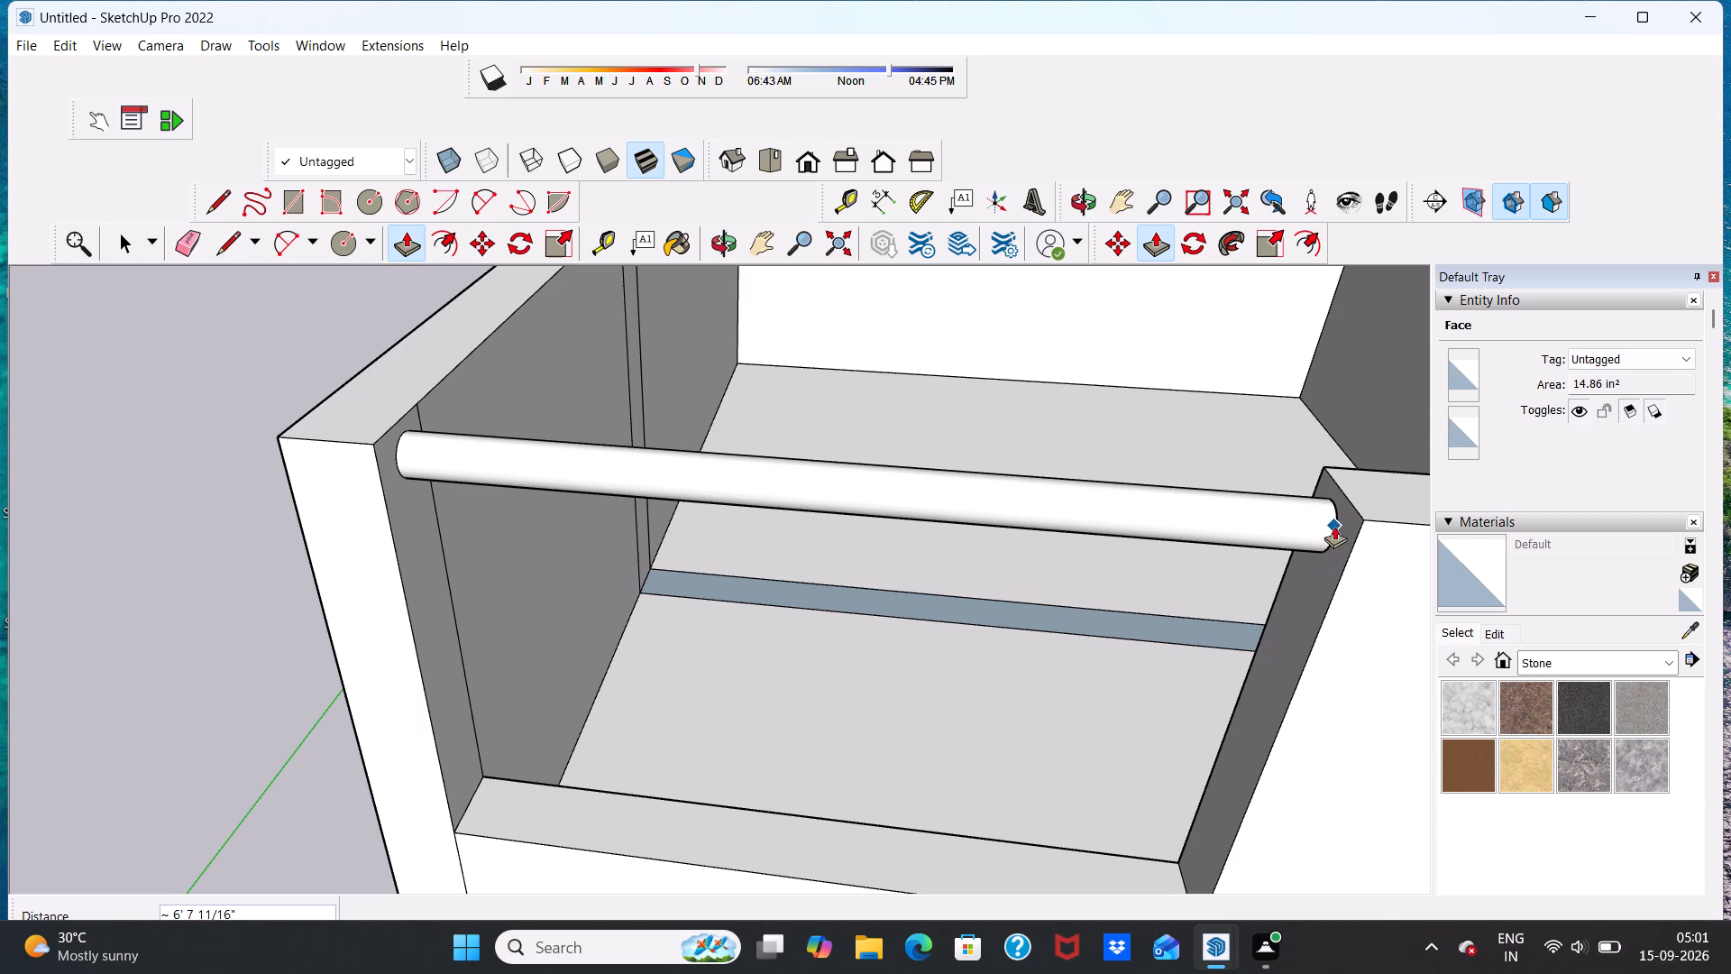
click(1334, 526)
Examine the round rail across the roof's front opening and where its ends meet the walls.
scroll(1259, 524, down, 9)
middle_drag(1193, 613, 1098, 446)
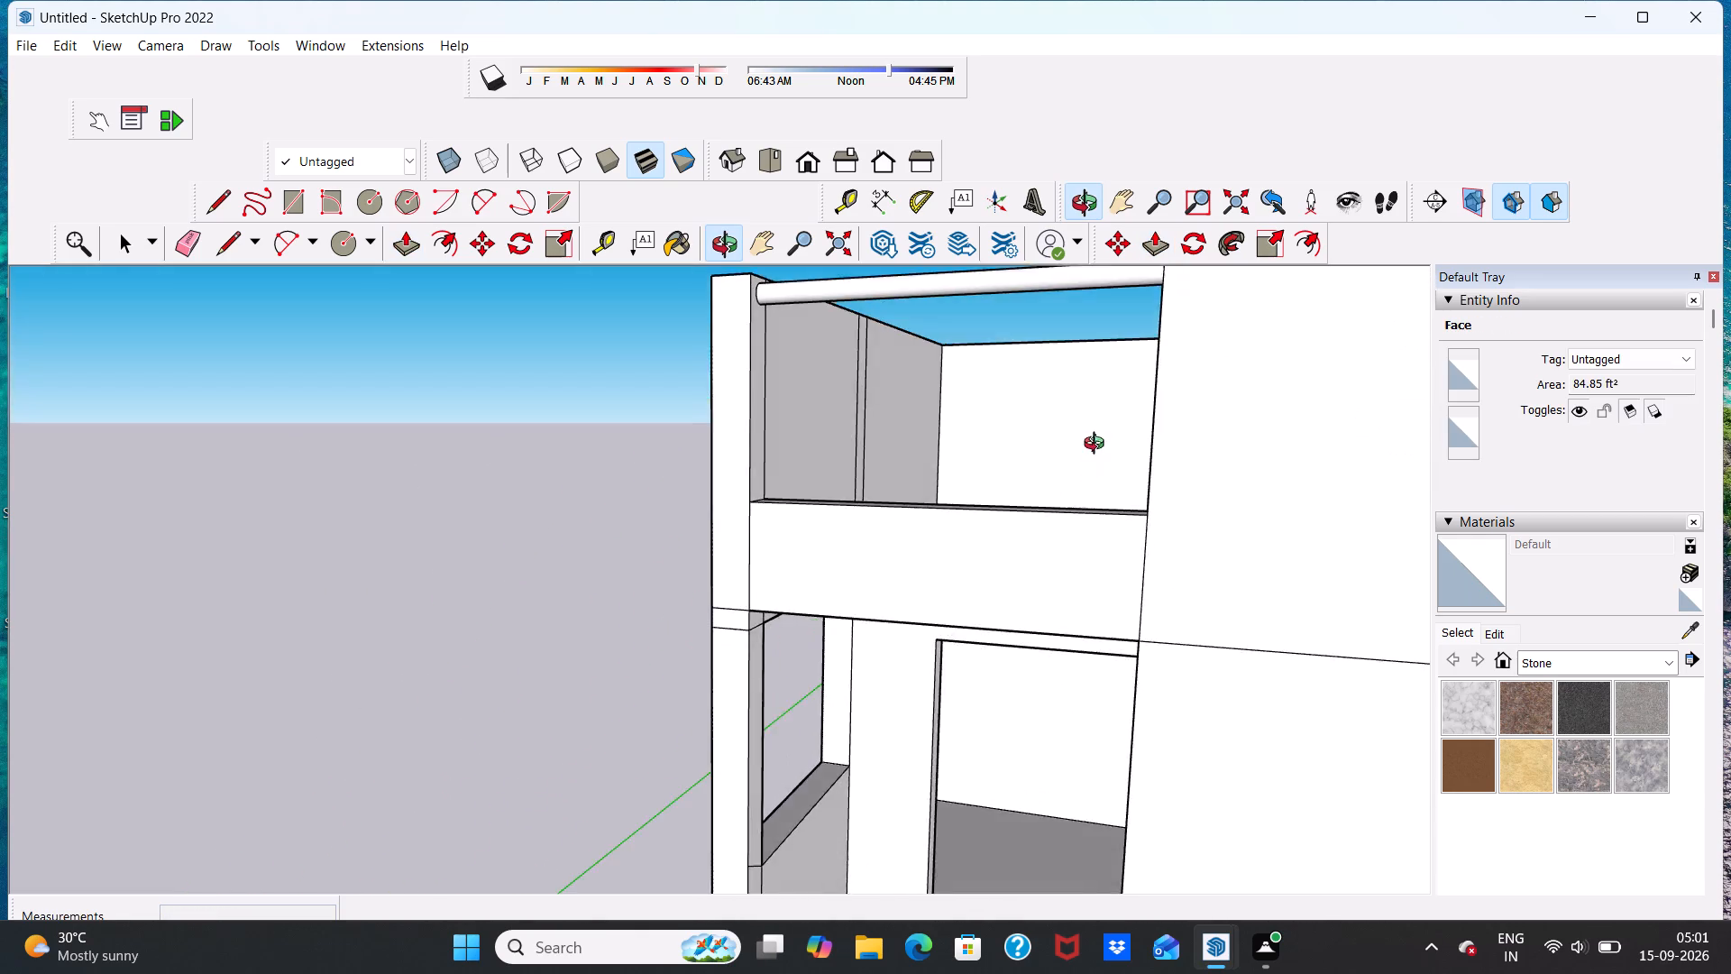
middle_drag(1098, 446, 1169, 485)
scroll(1237, 361, up, 5)
scroll(1229, 325, down, 4)
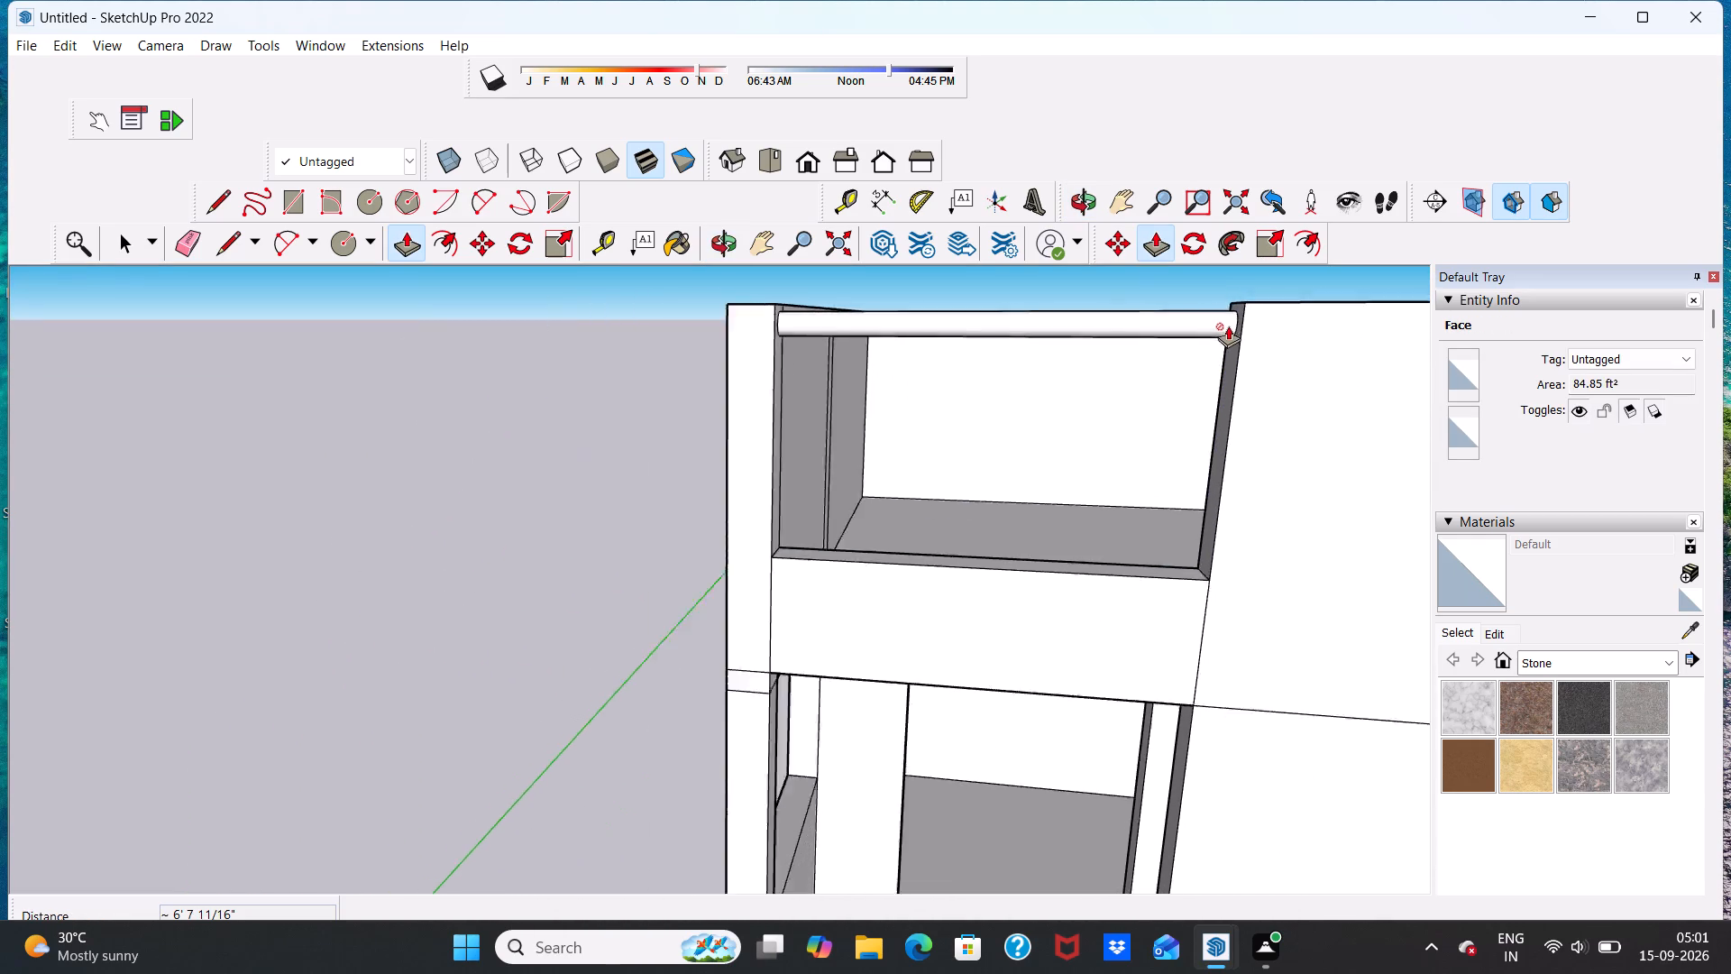
scroll(1225, 339, down, 14)
scroll(1285, 381, up, 13)
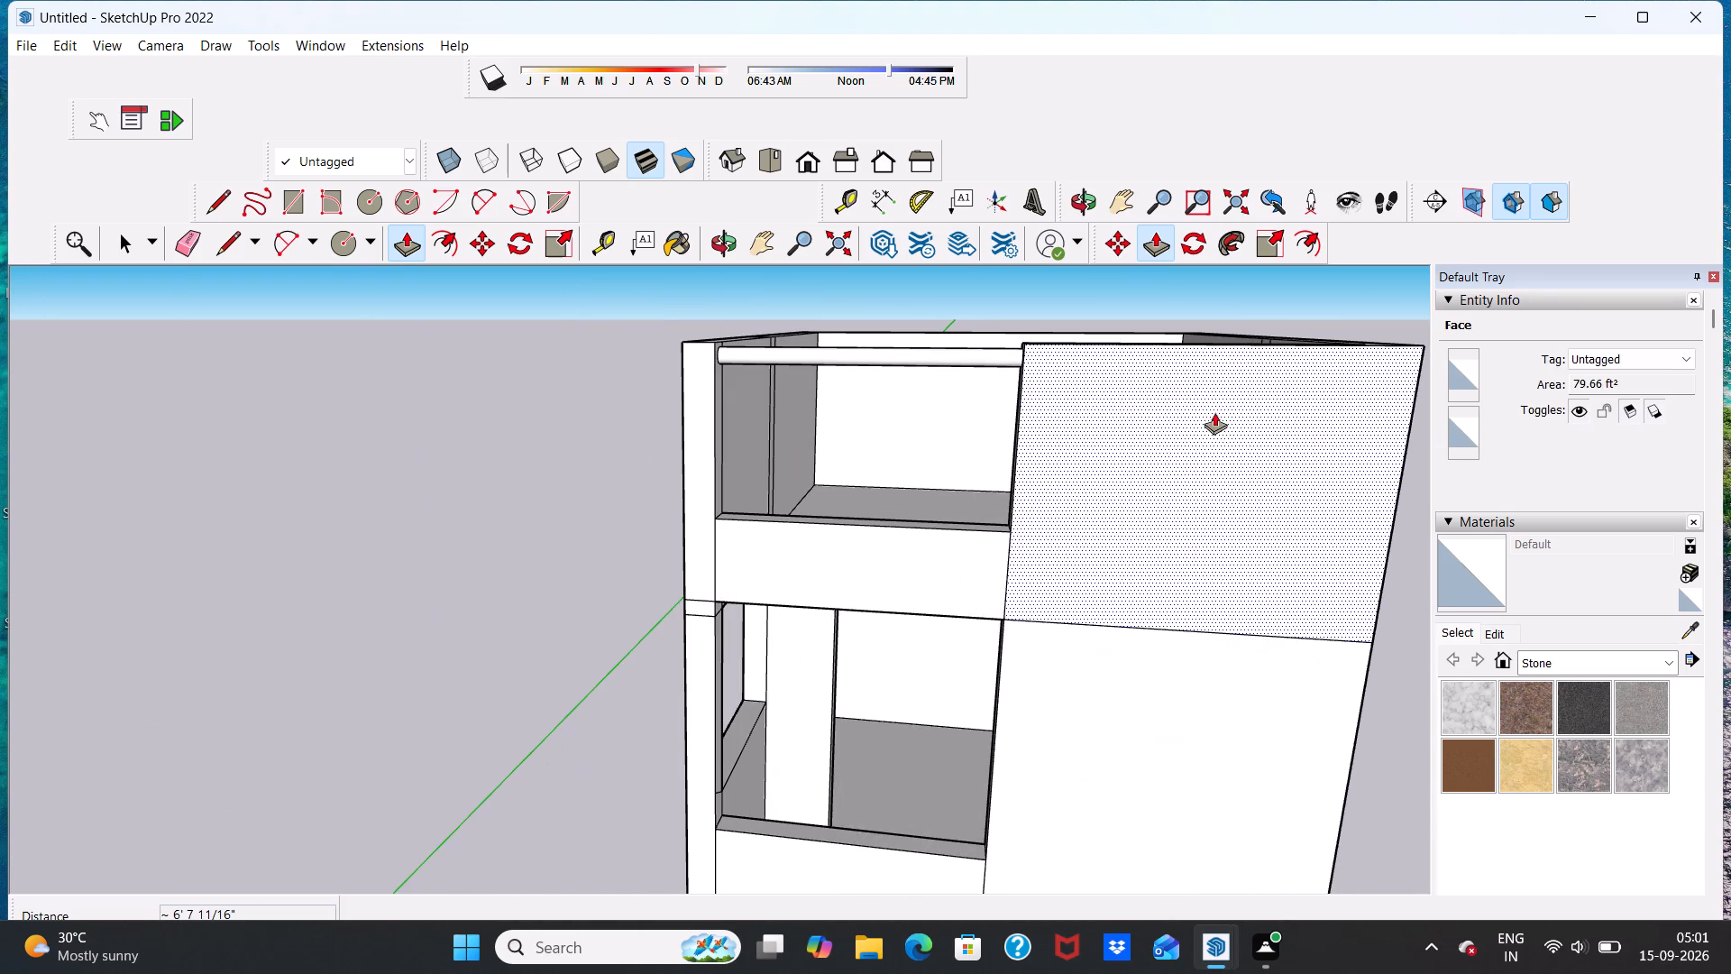
key(space)
scroll(931, 363, up, 6)
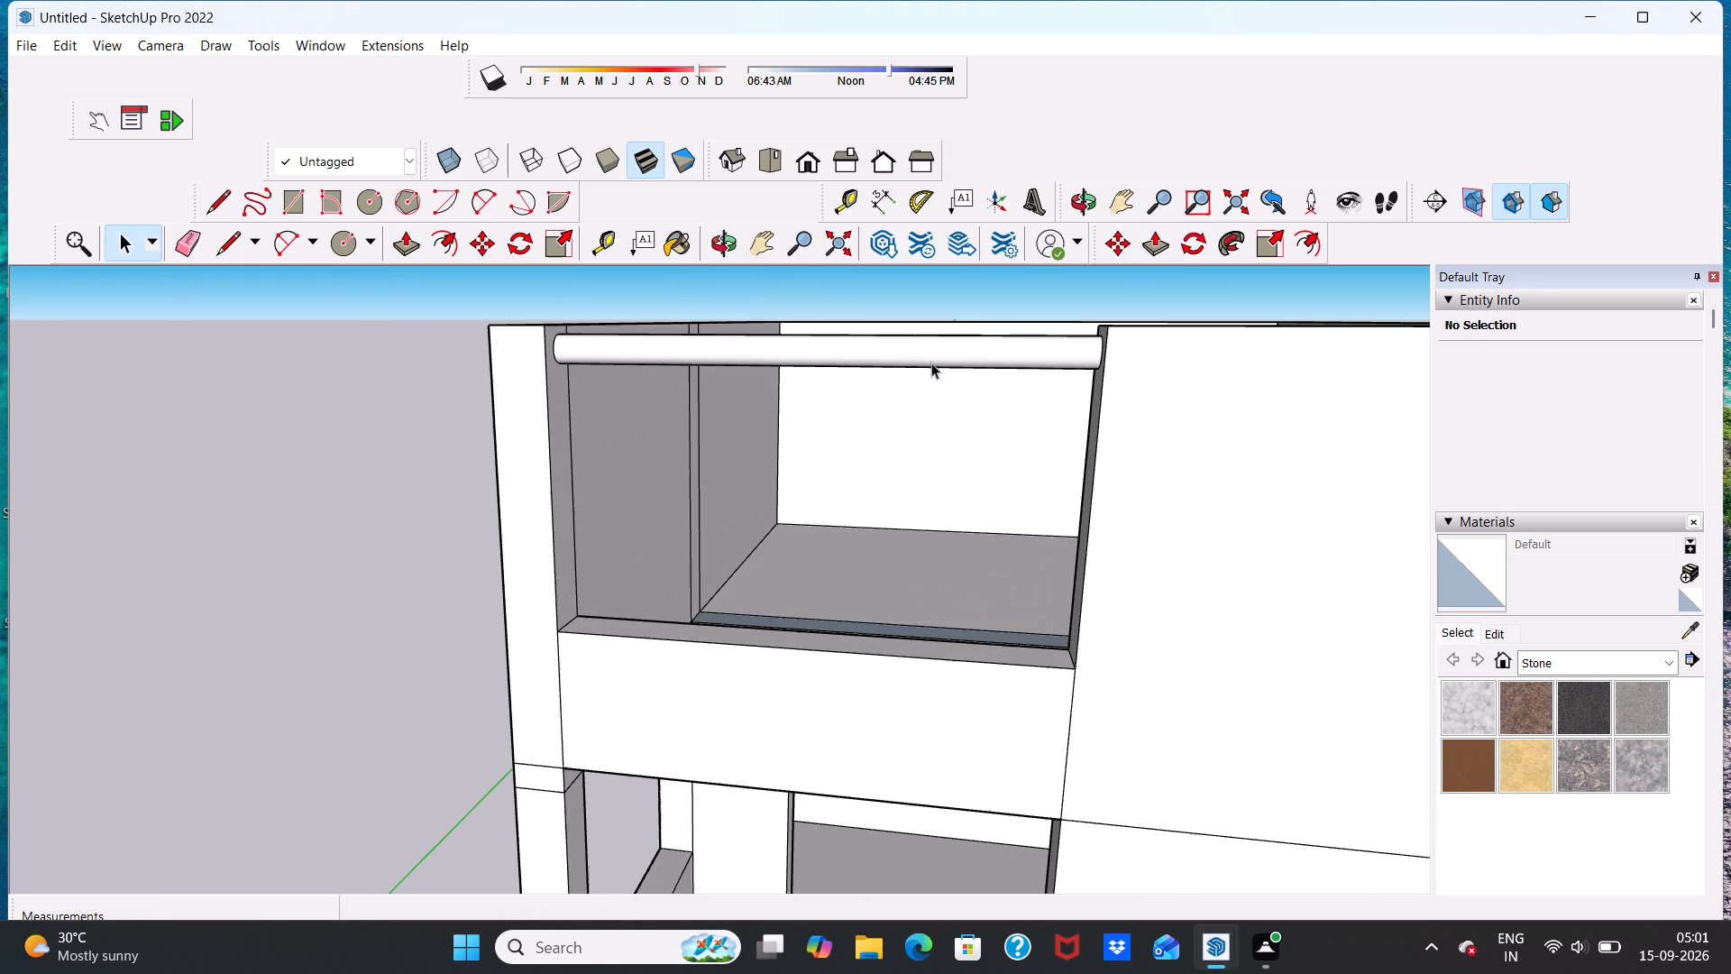
scroll(925, 371, down, 8)
scroll(831, 395, up, 5)
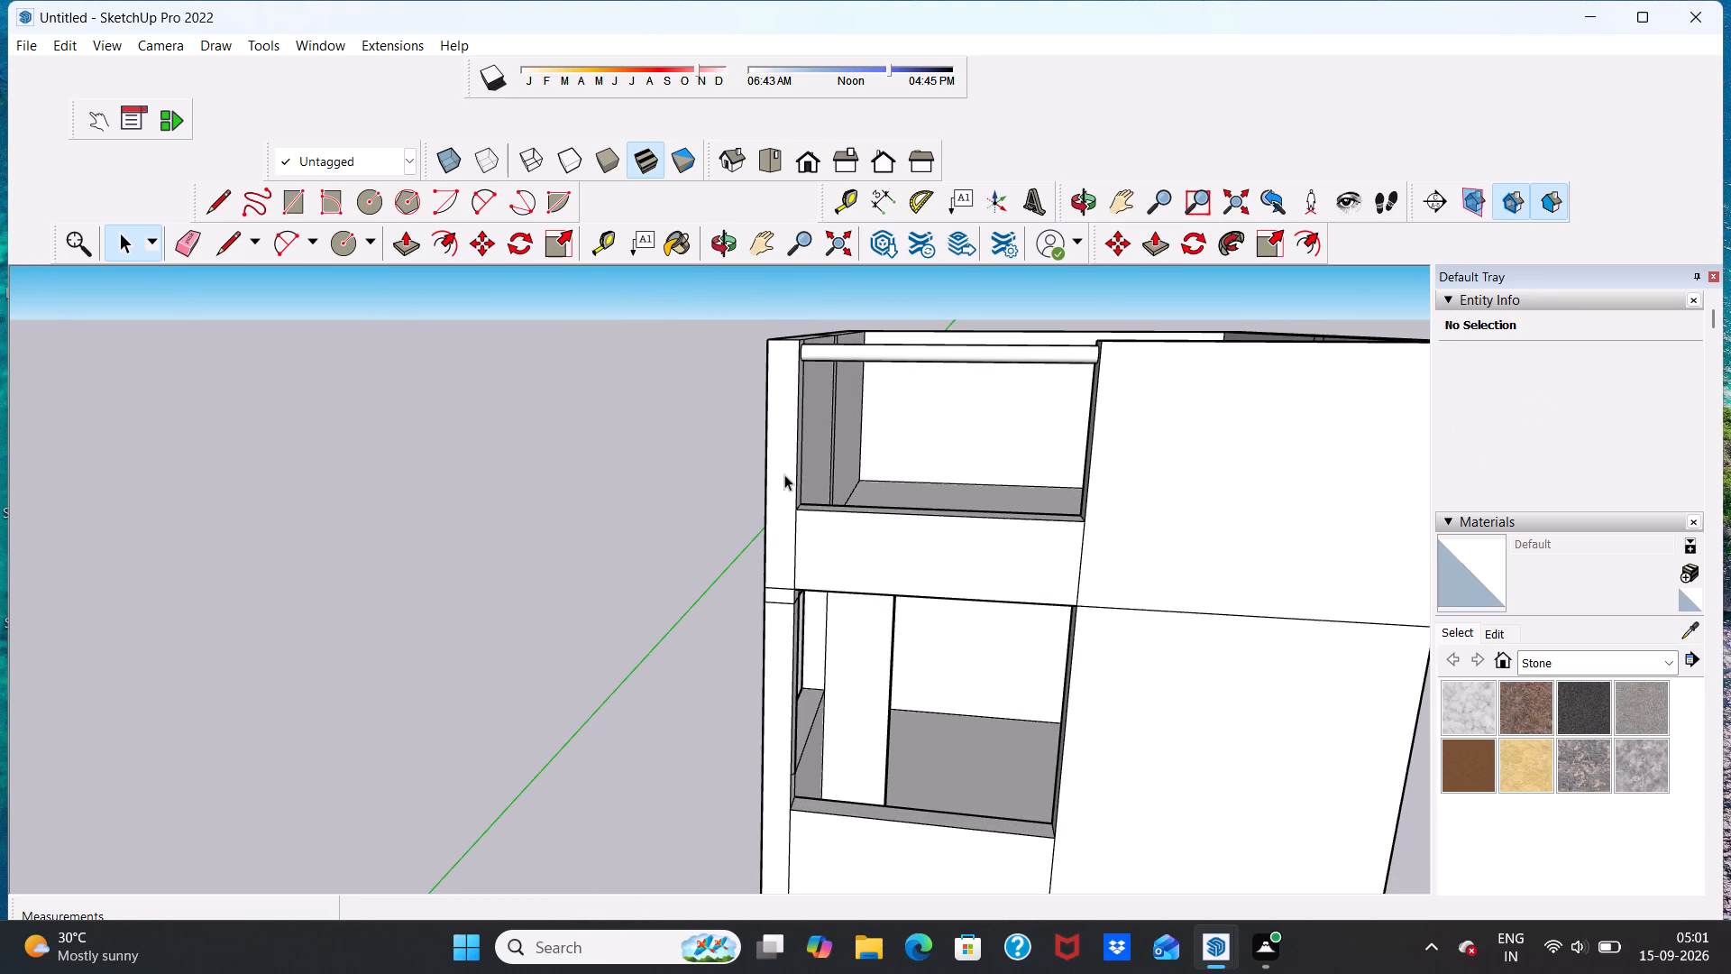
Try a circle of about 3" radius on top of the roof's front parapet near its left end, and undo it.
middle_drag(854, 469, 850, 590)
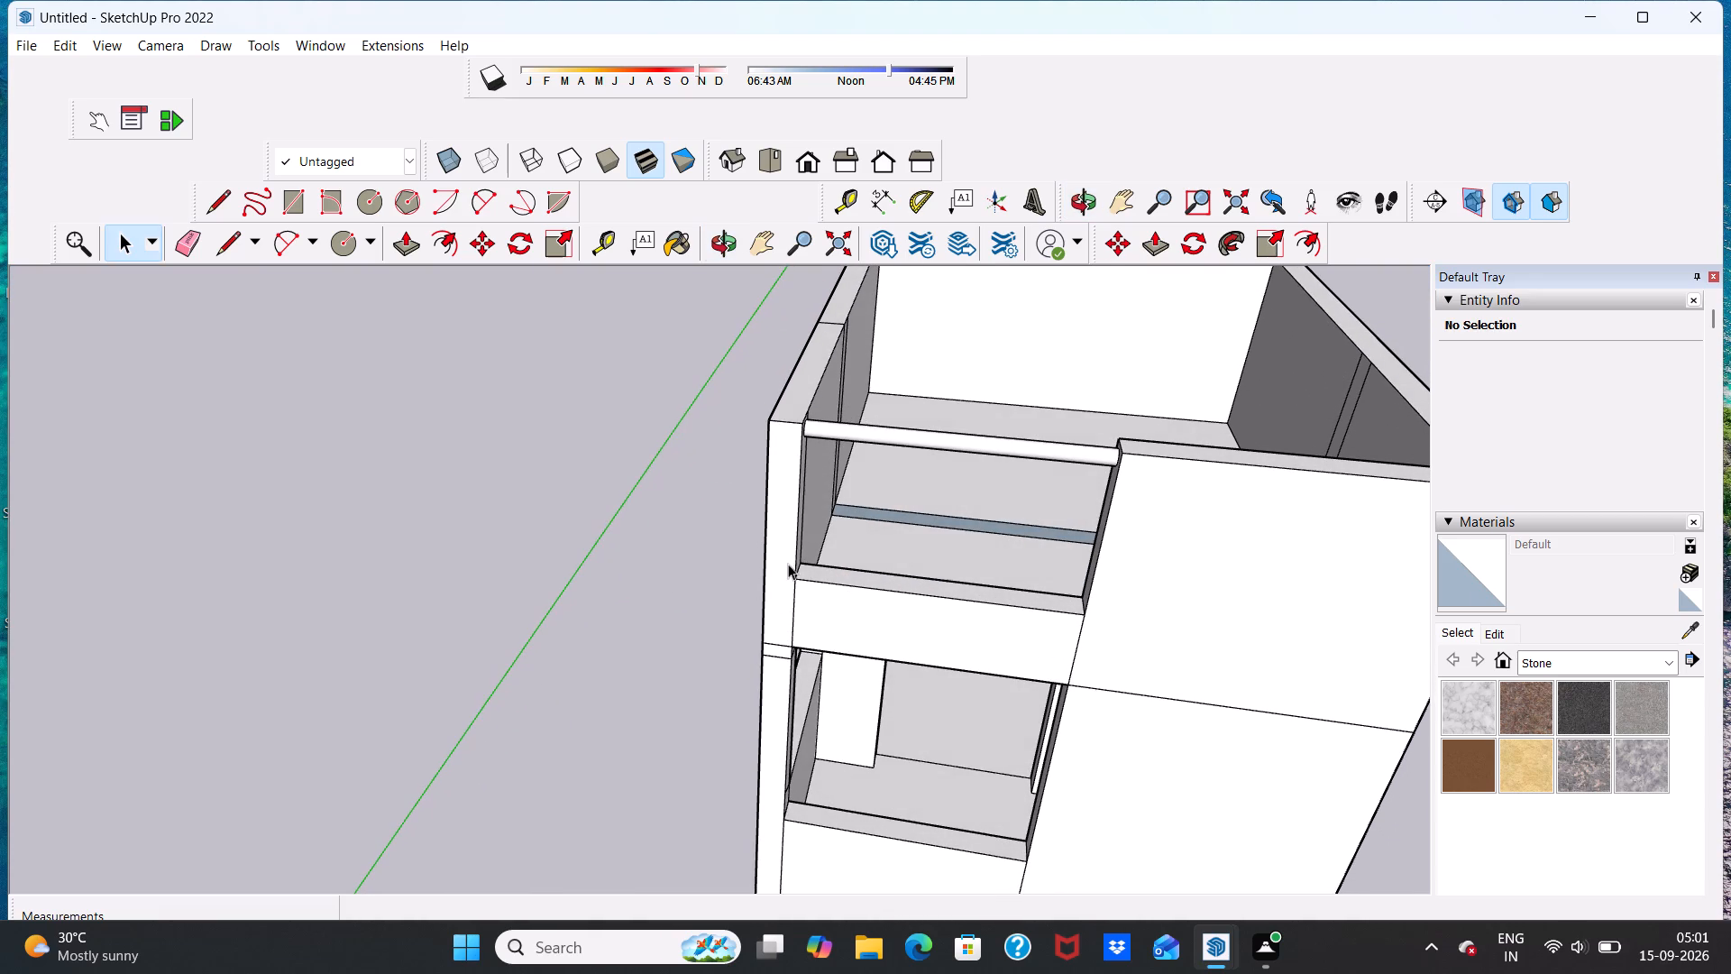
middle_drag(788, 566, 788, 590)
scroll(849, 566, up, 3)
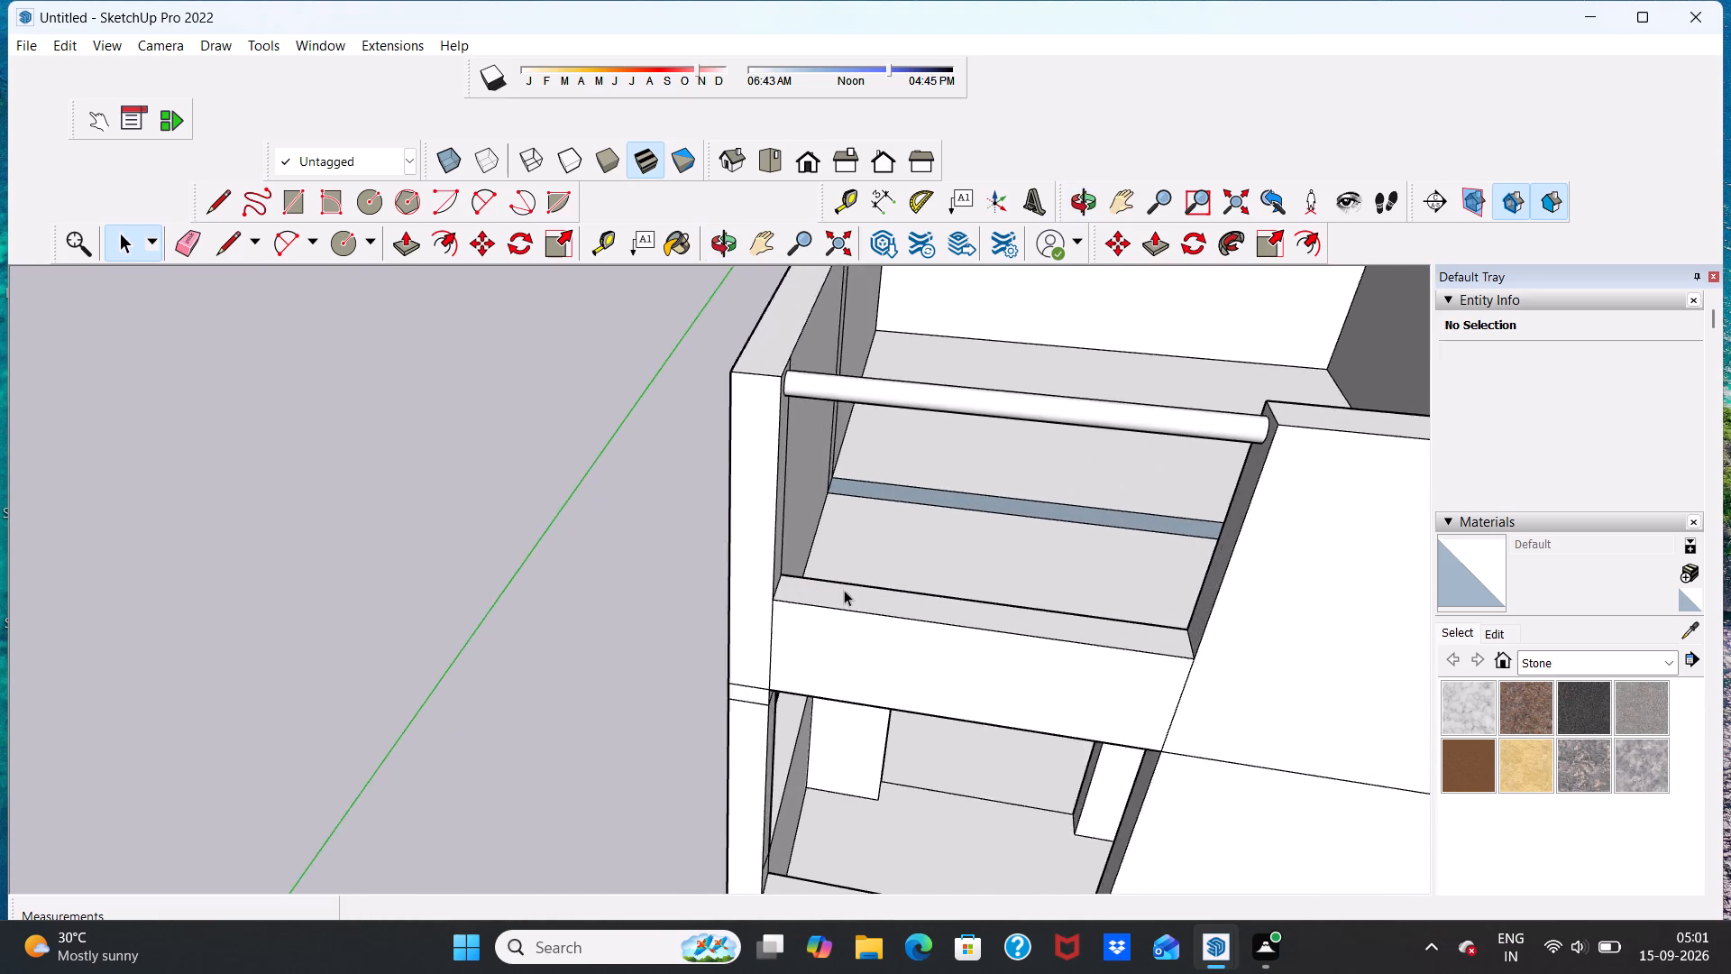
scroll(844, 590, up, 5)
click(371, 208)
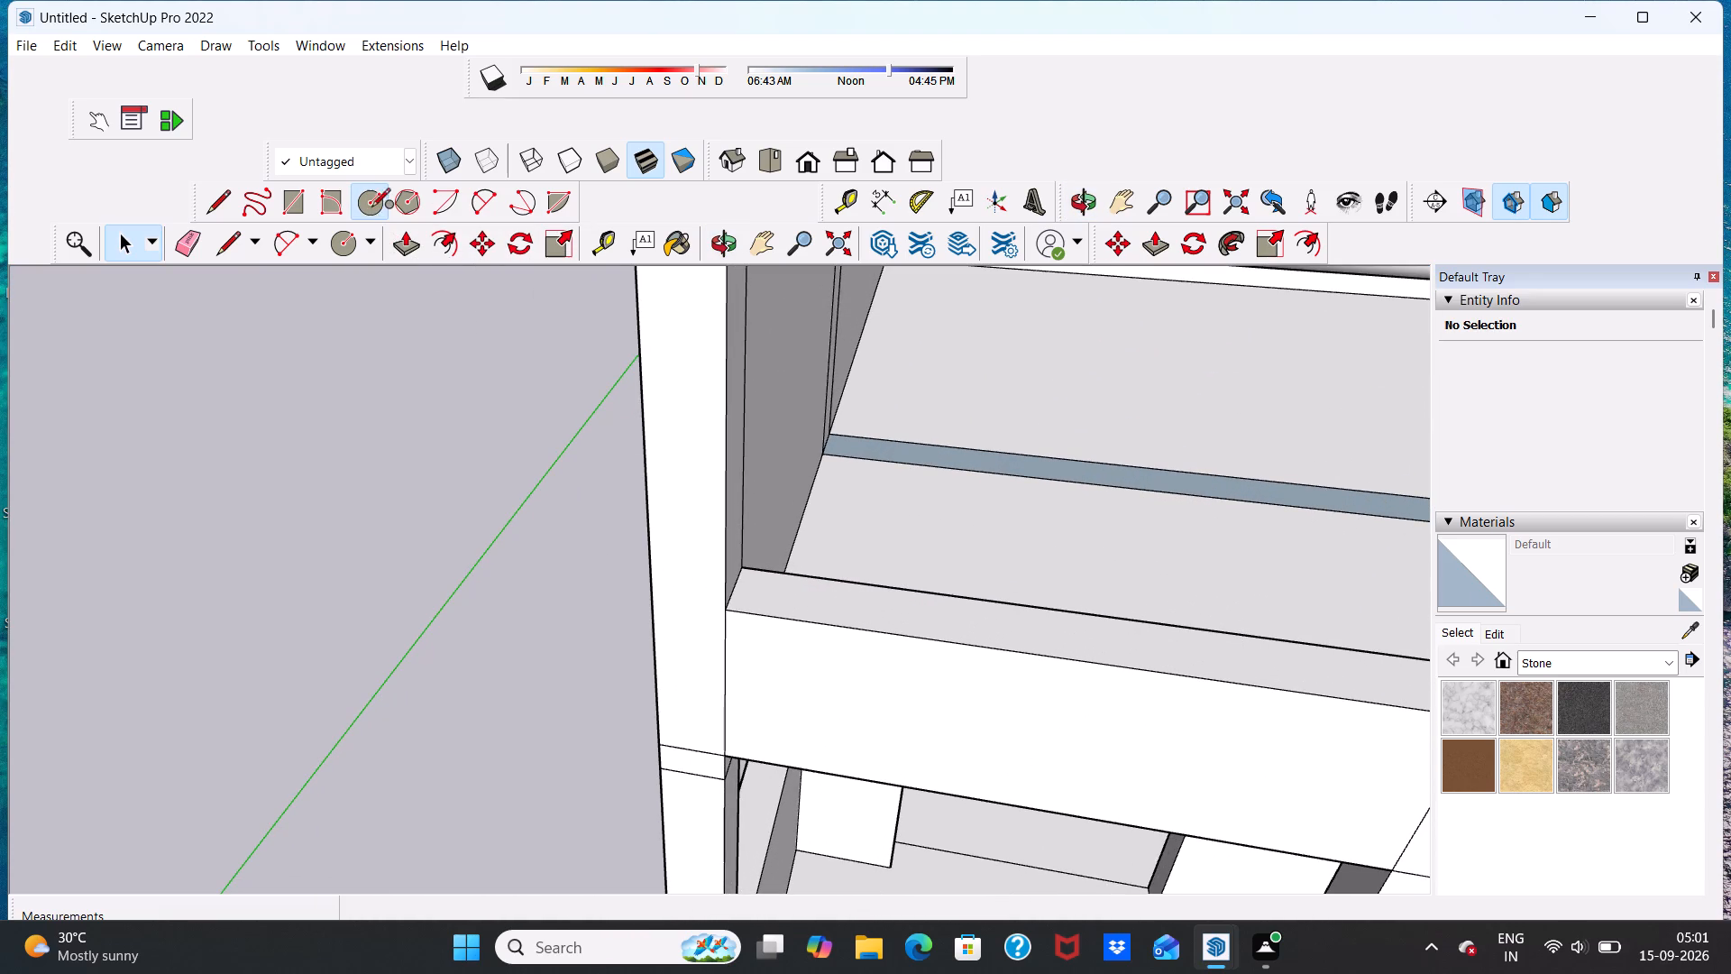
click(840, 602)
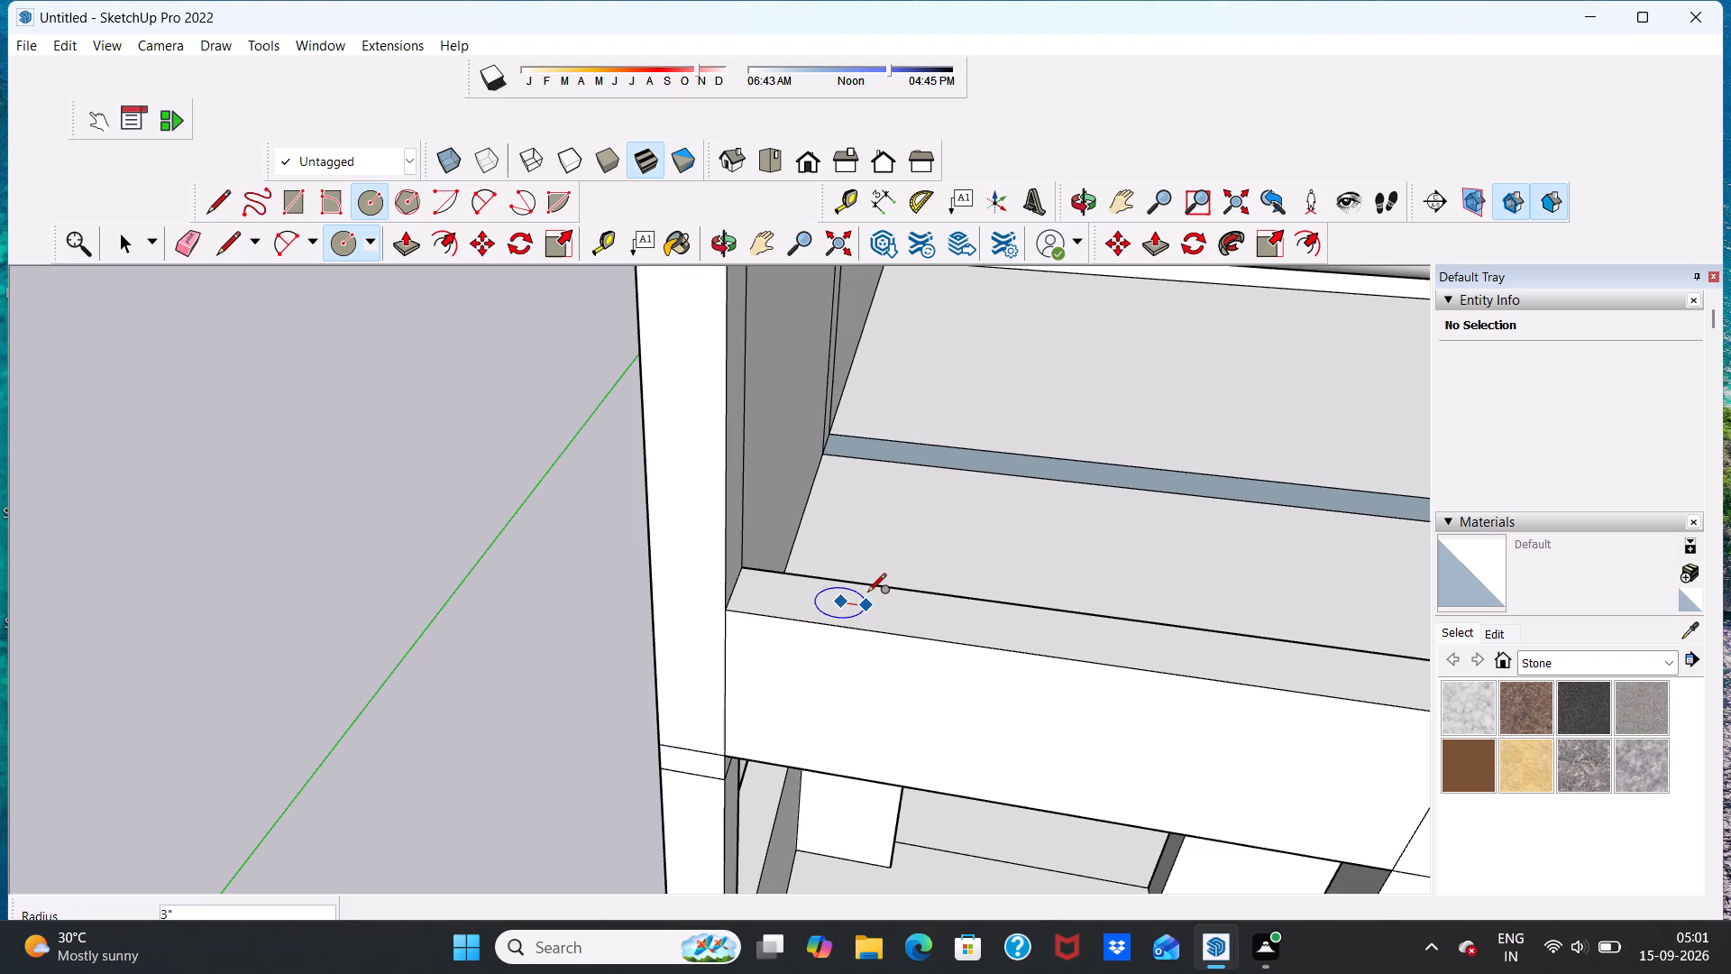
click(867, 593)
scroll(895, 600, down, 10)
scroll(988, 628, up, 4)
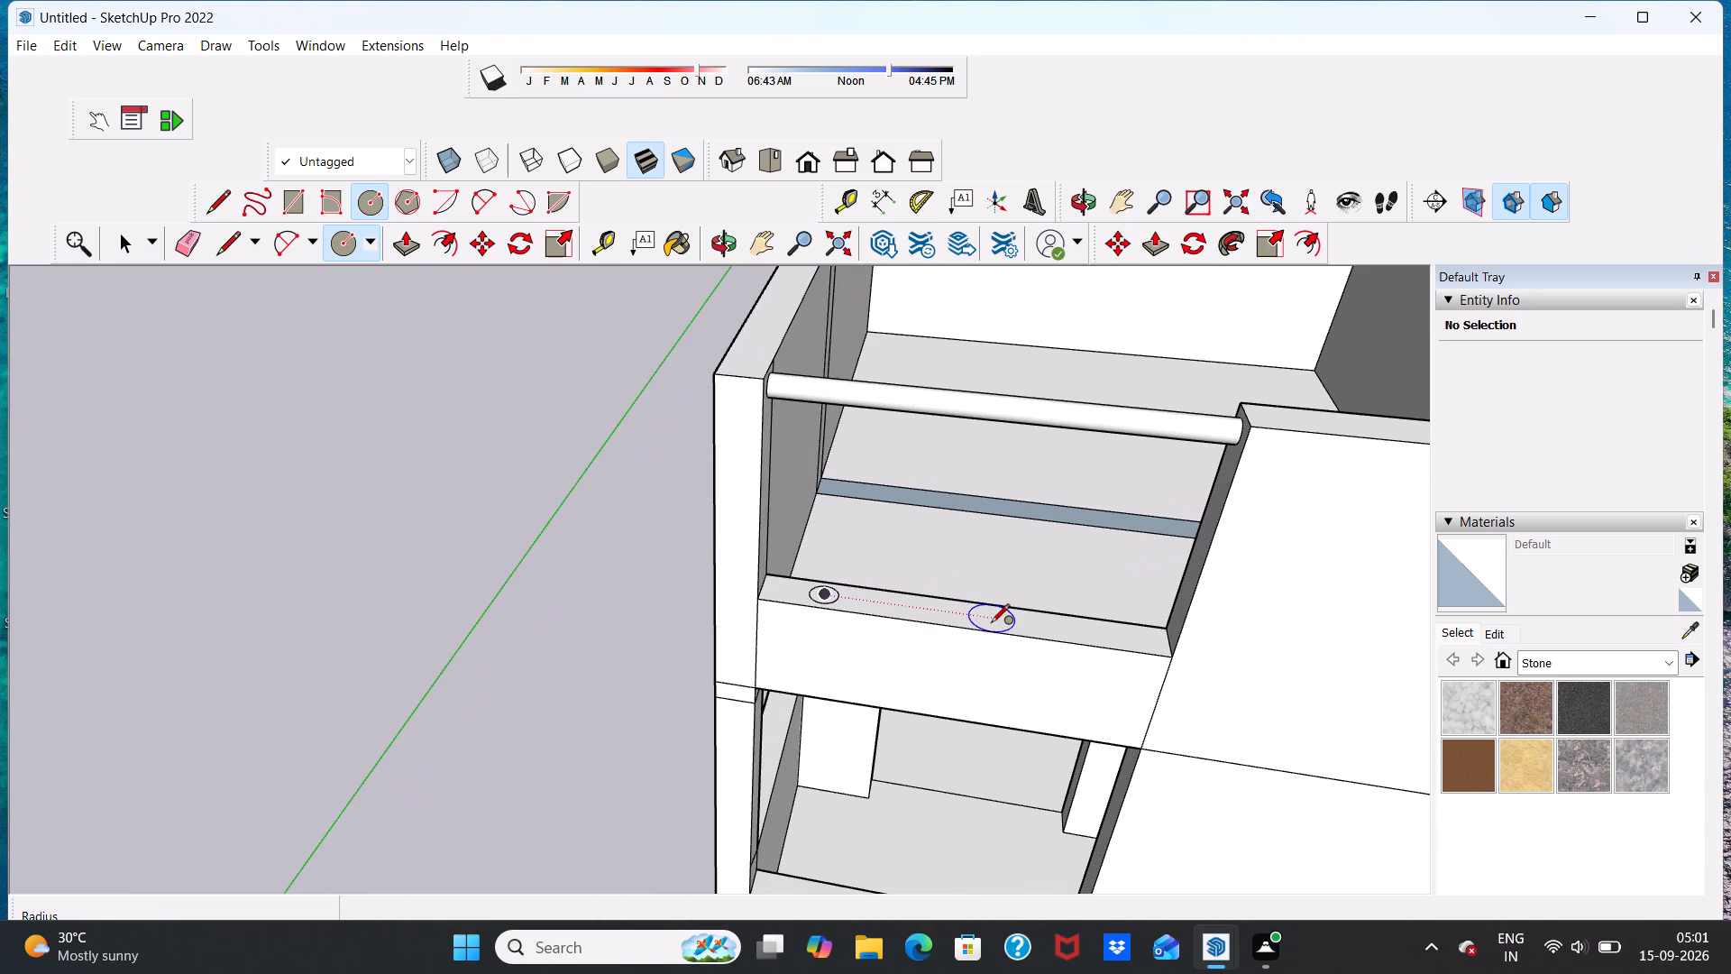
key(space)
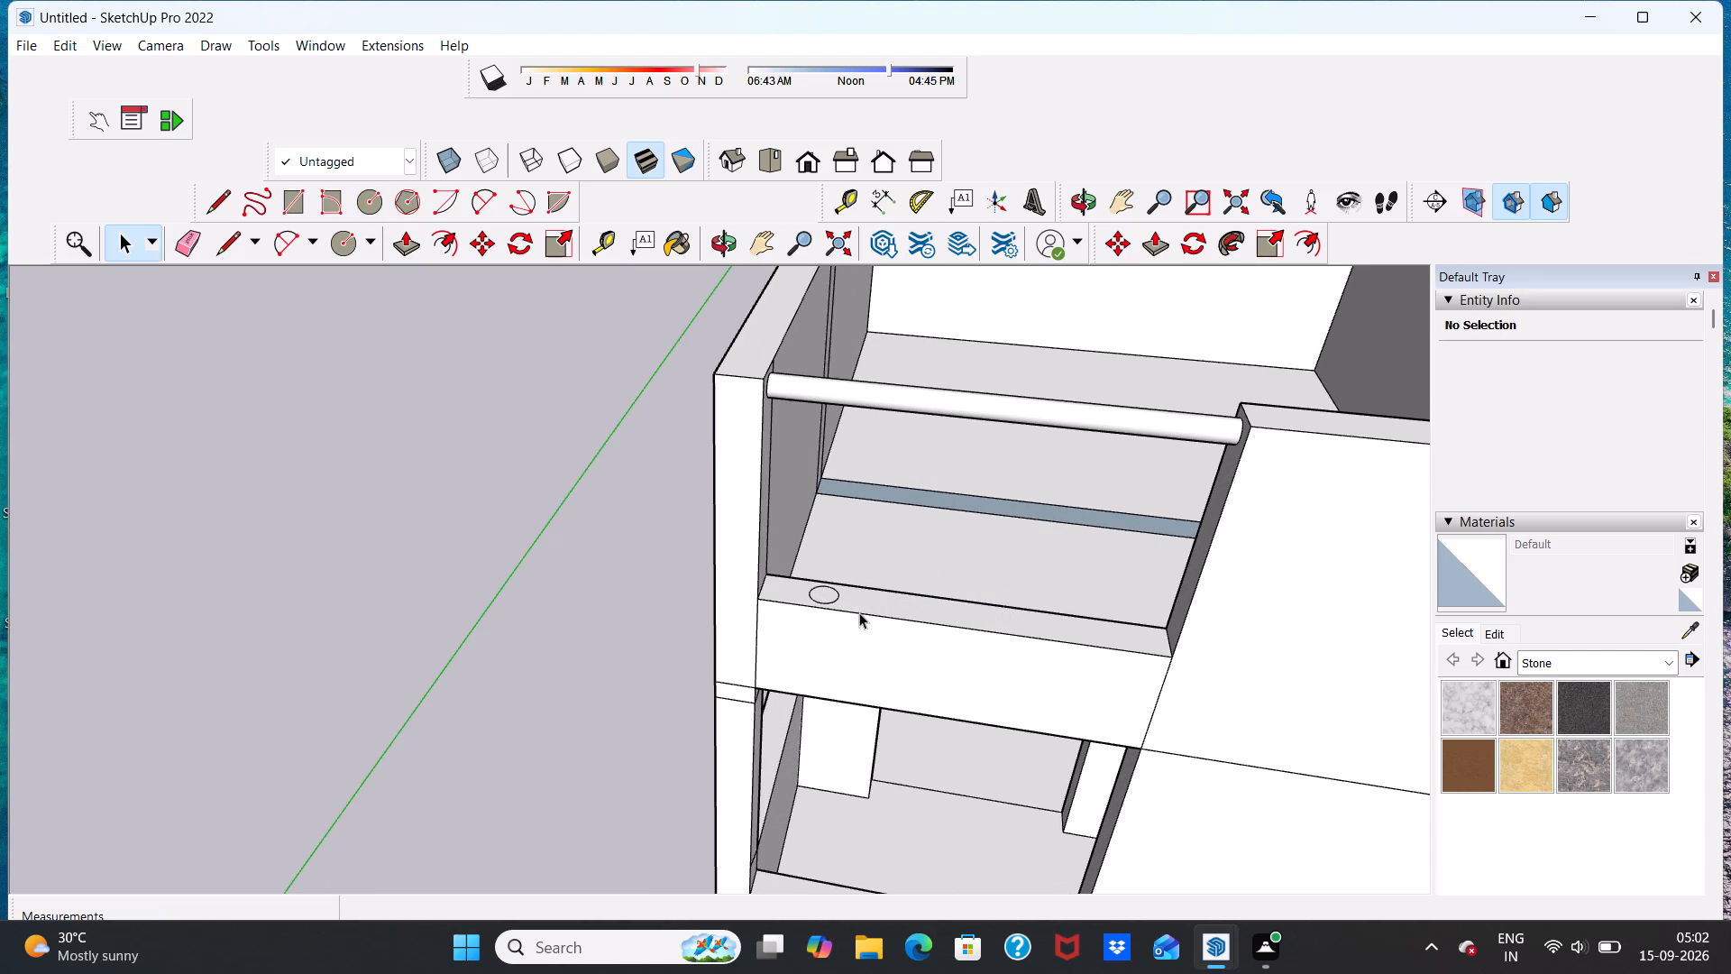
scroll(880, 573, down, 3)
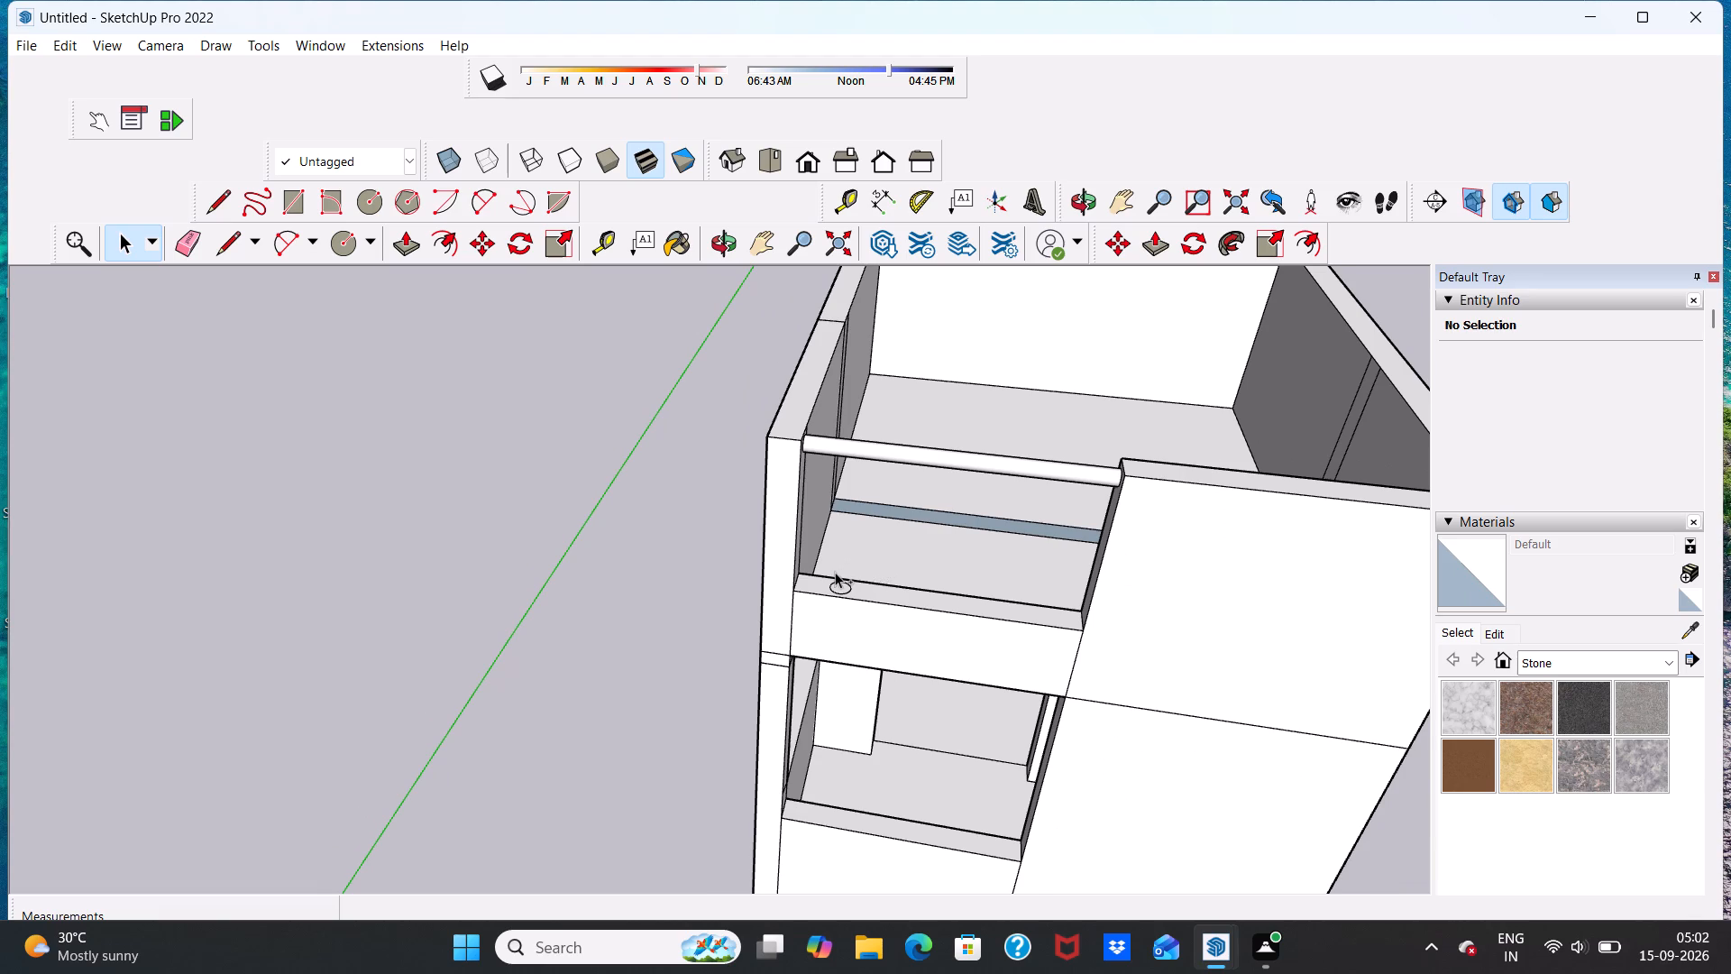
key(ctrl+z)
Draw two circles on top of the roof's front parapet, the left about 3" in radius and the right about 2 3/8".
scroll(896, 539, up, 4)
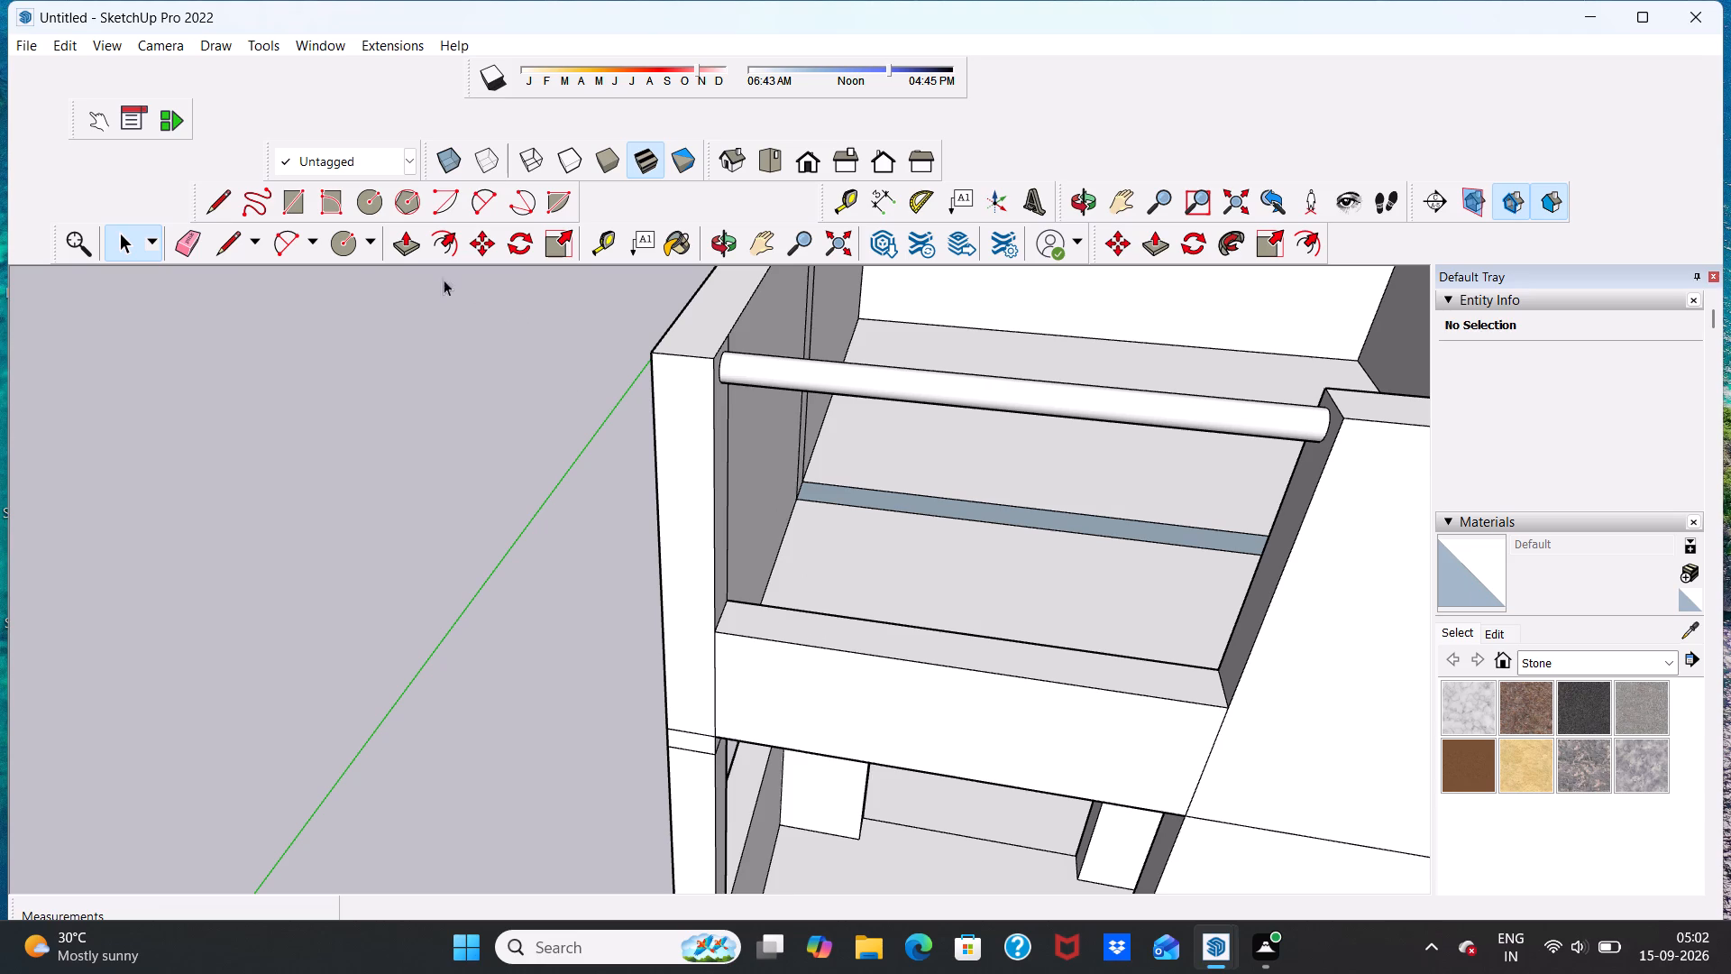
click(358, 201)
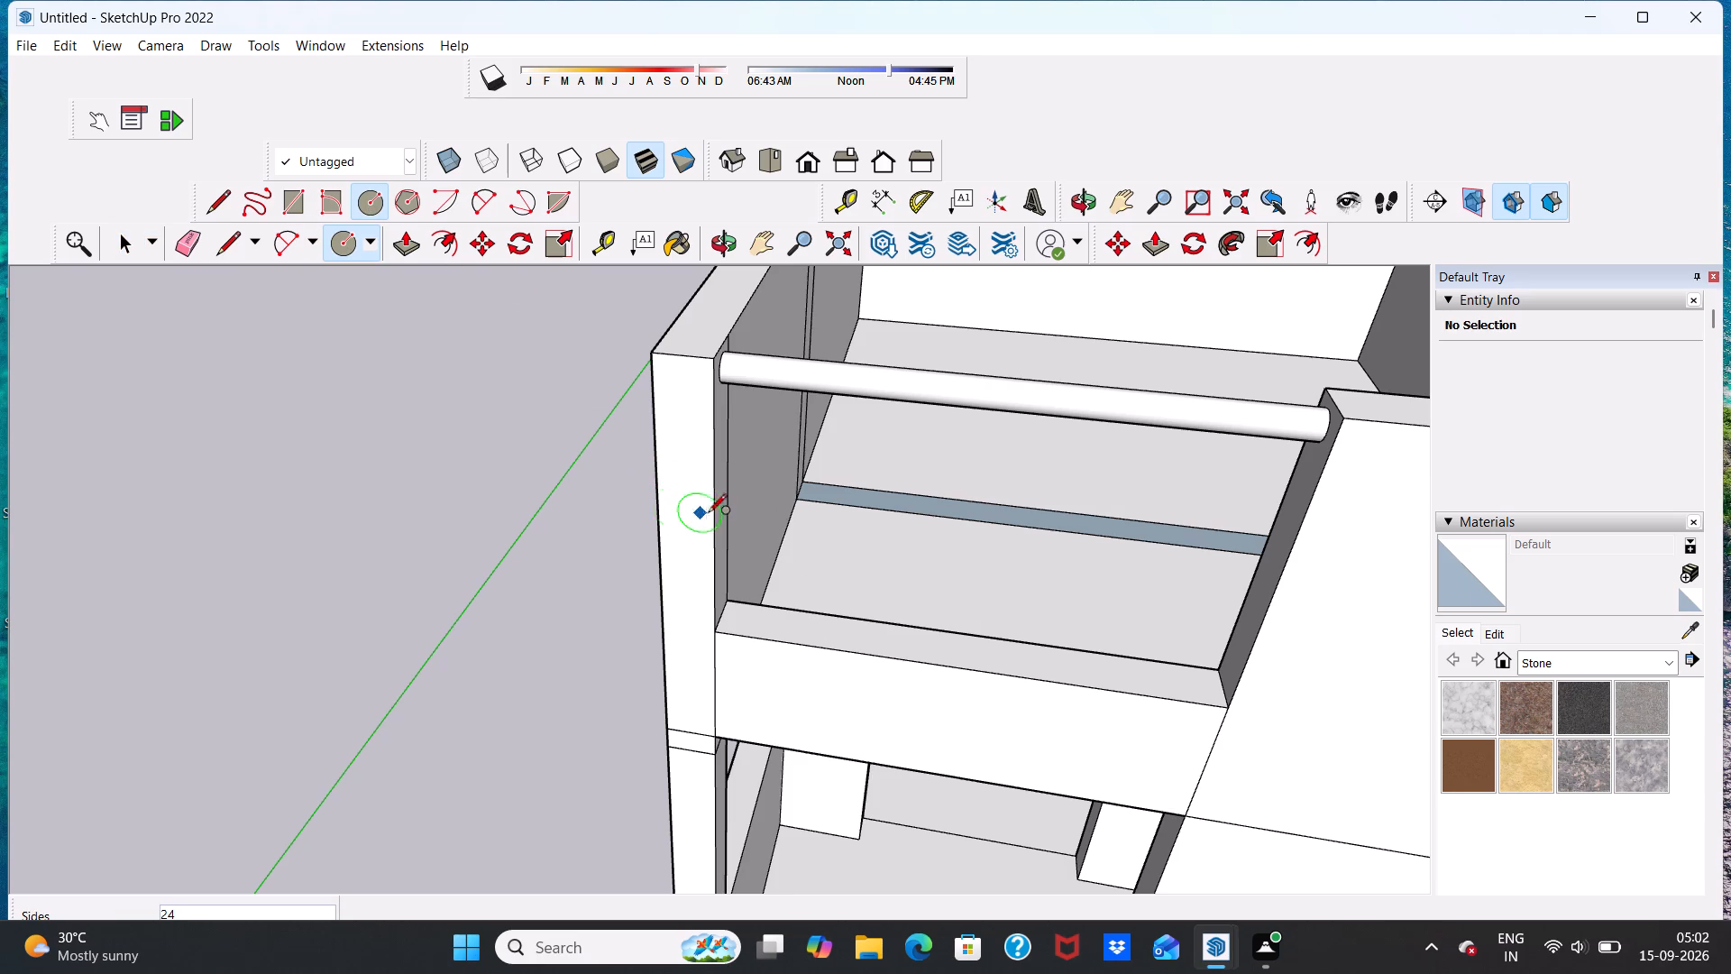
scroll(869, 655, up, 4)
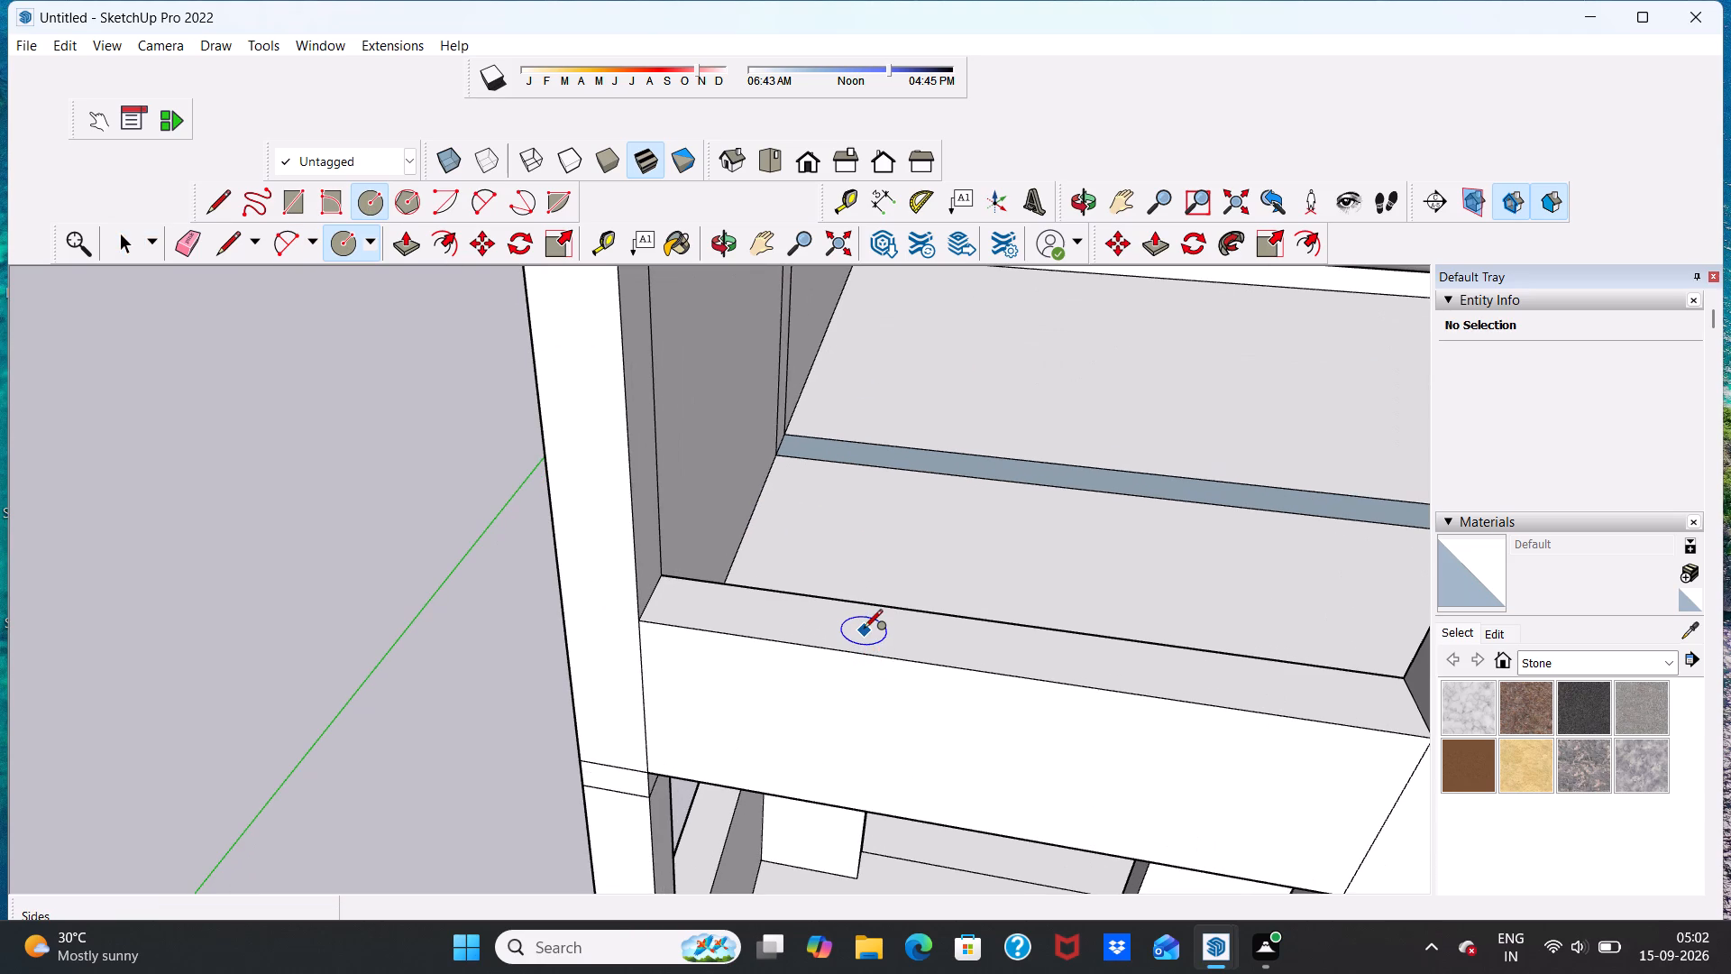
click(878, 627)
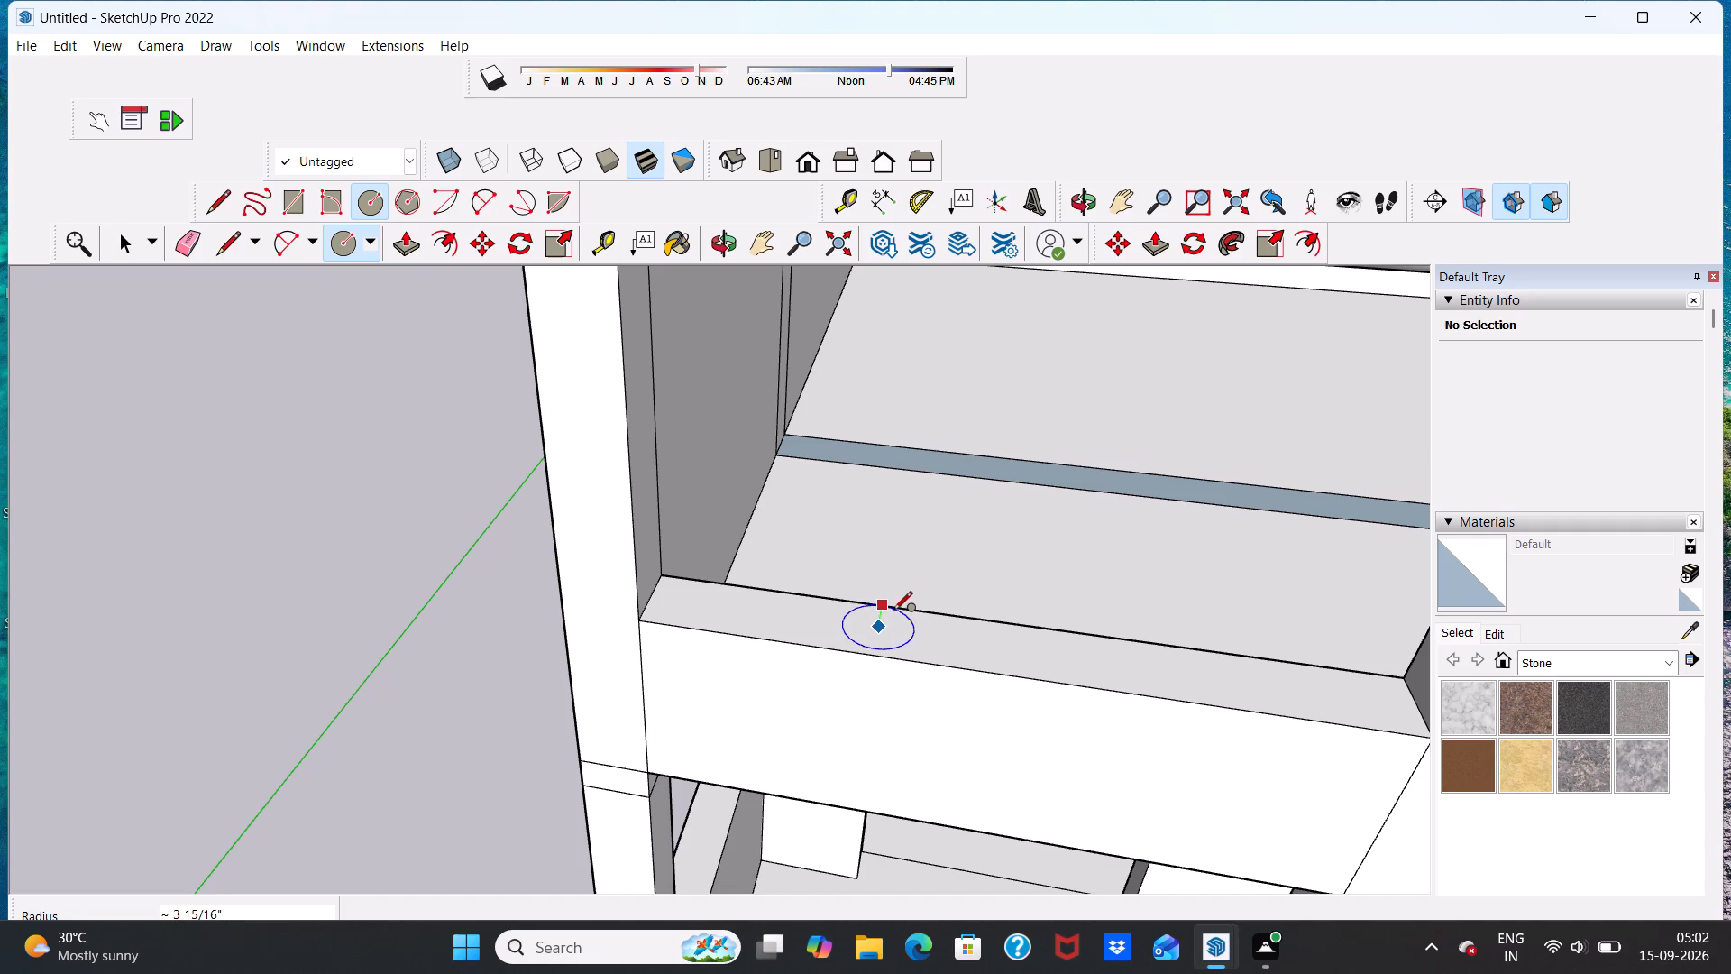
click(893, 615)
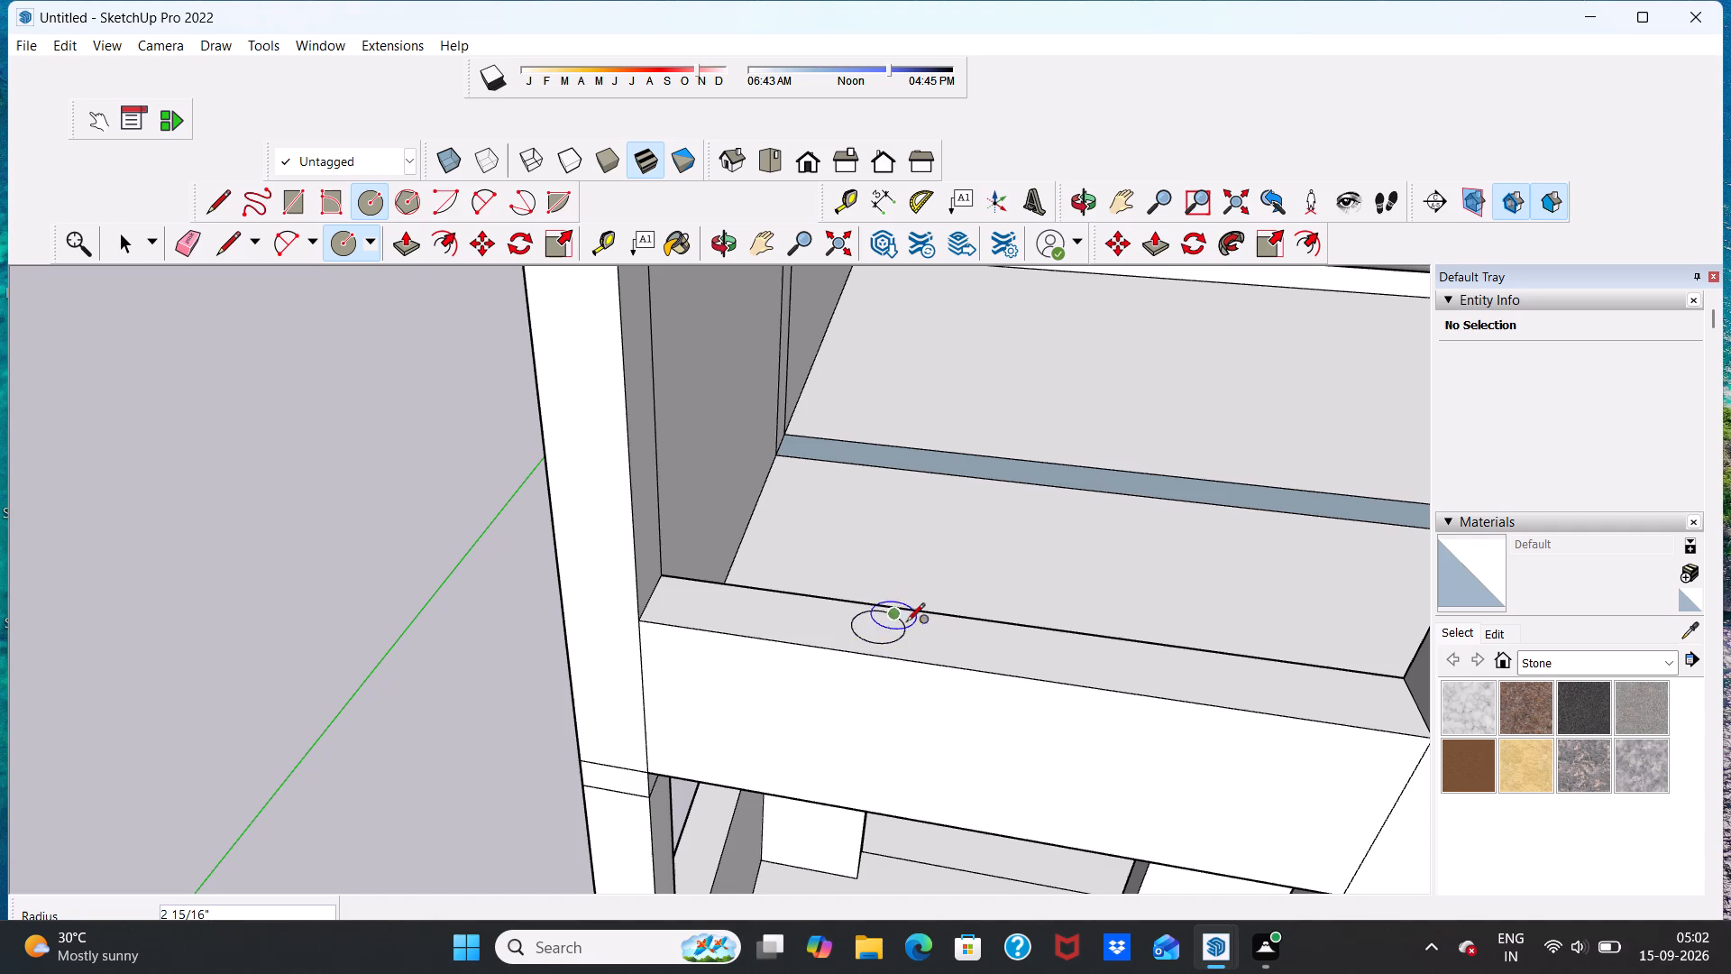
scroll(1005, 644, down, 10)
scroll(1069, 658, up, 5)
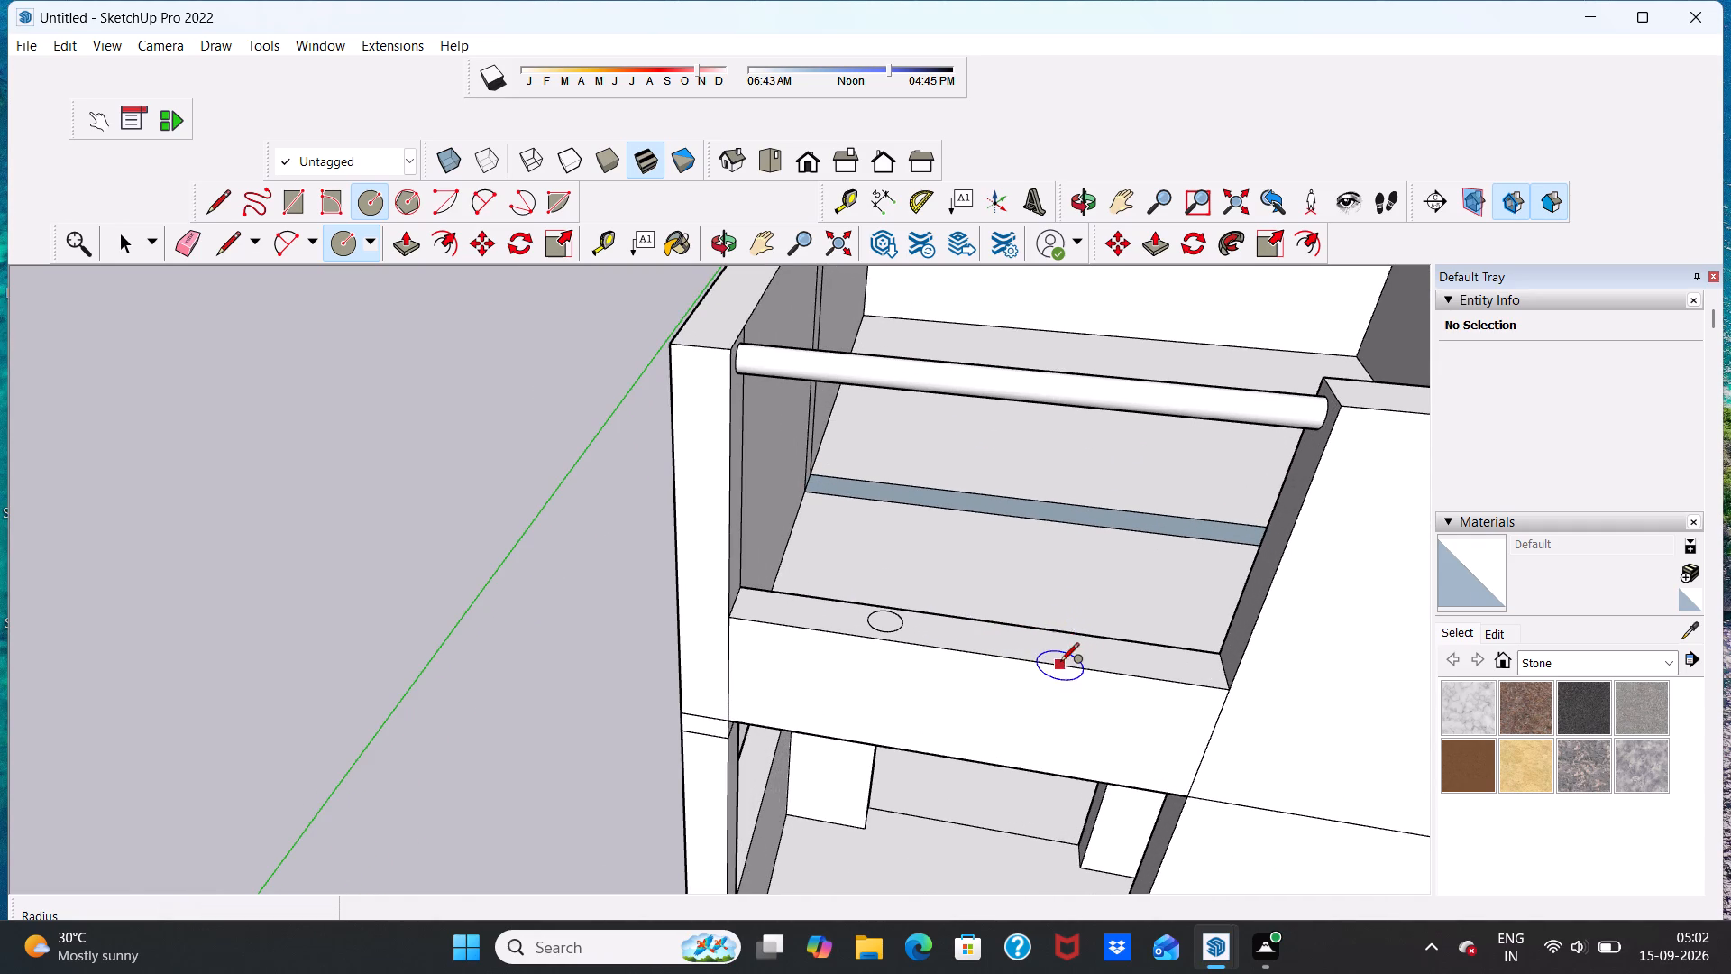
scroll(1065, 657, up, 7)
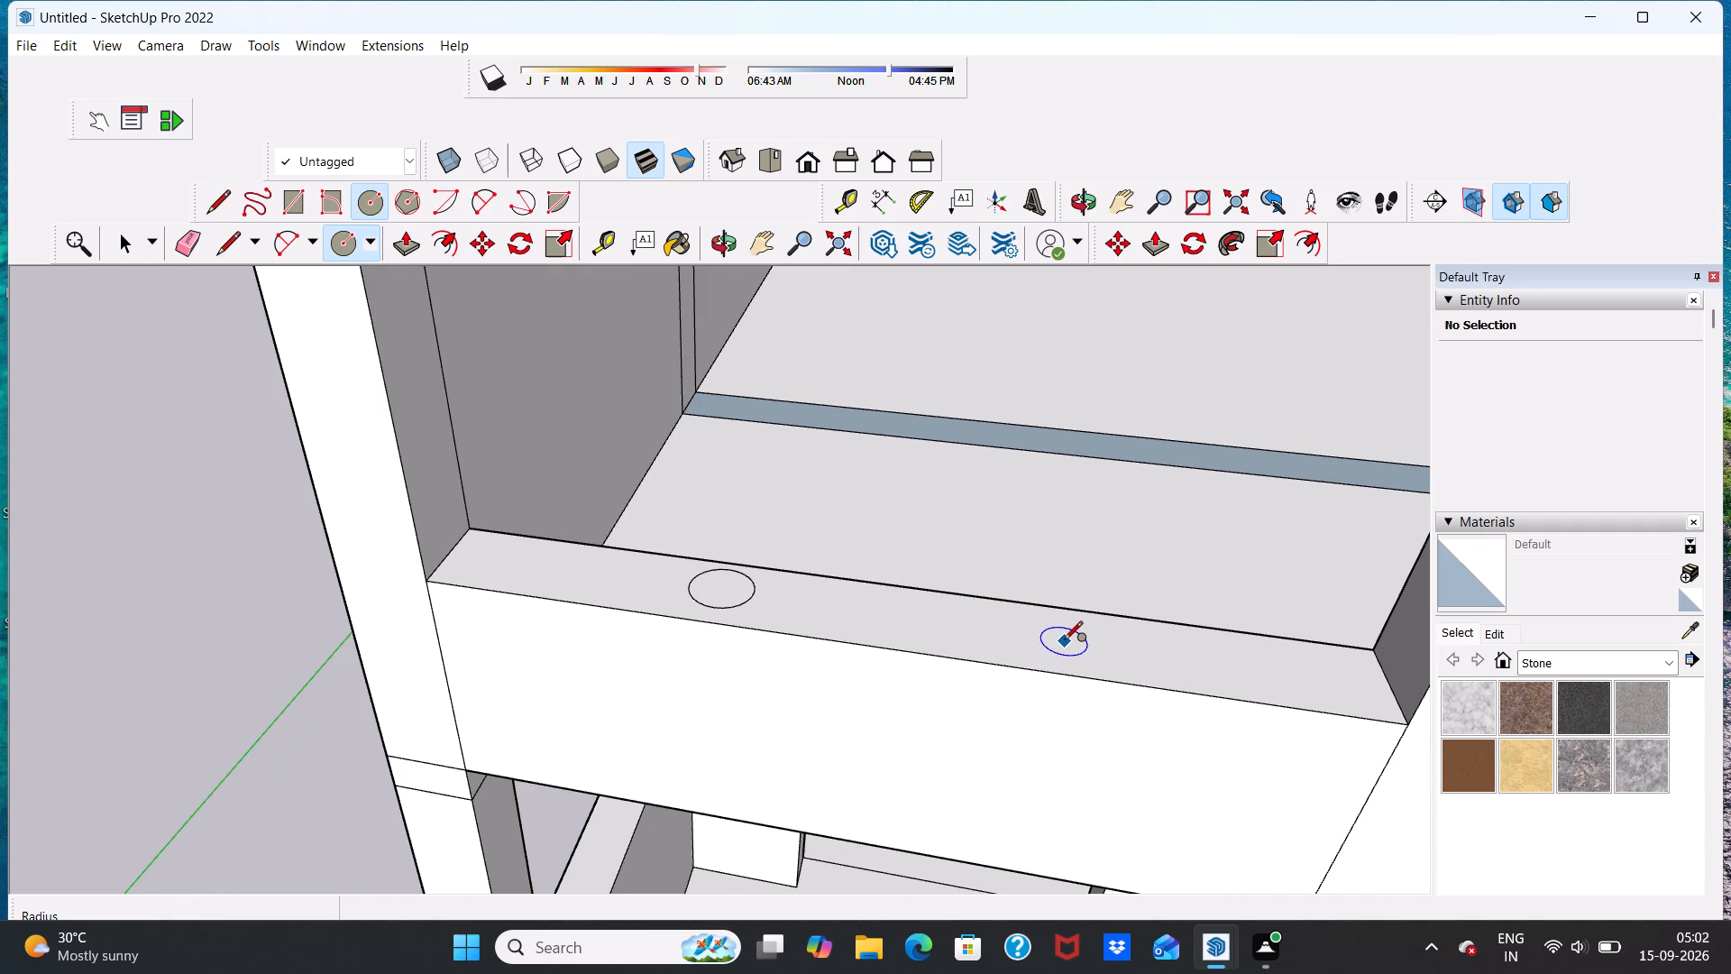
click(1064, 641)
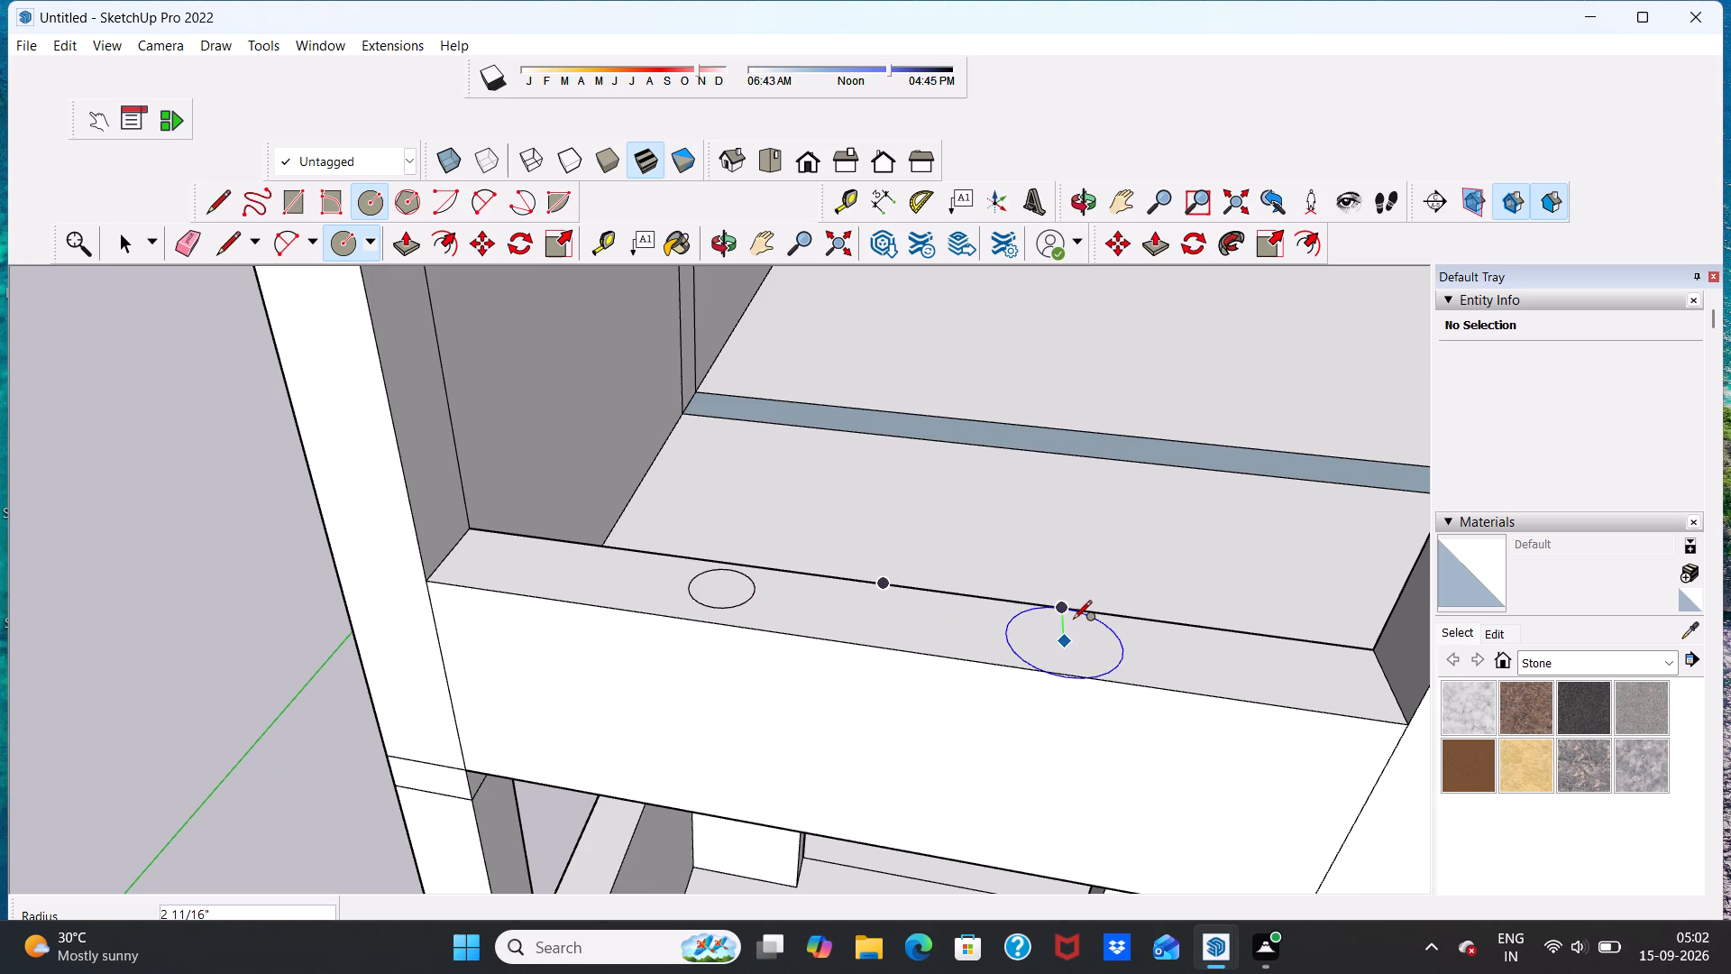
click(1073, 623)
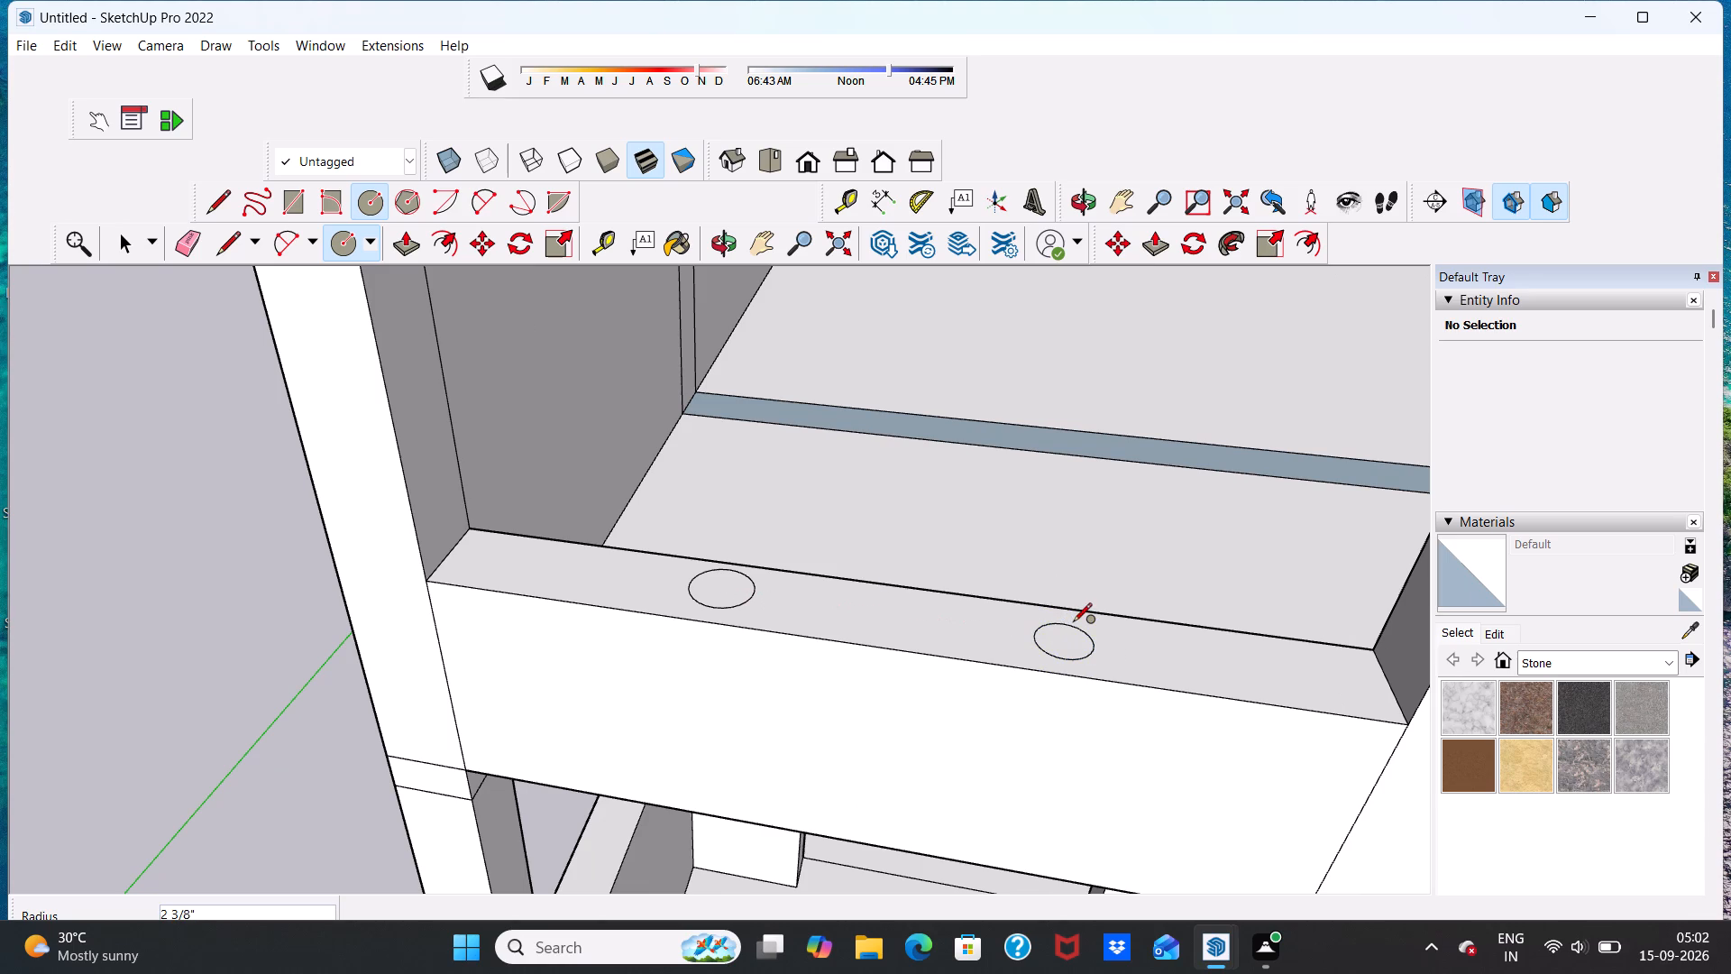
key(space)
Push/Pull the left circle on the roof parapet up about 3' 7 3/8" to the rail as a round post.
scroll(951, 613, down, 15)
scroll(888, 510, up, 6)
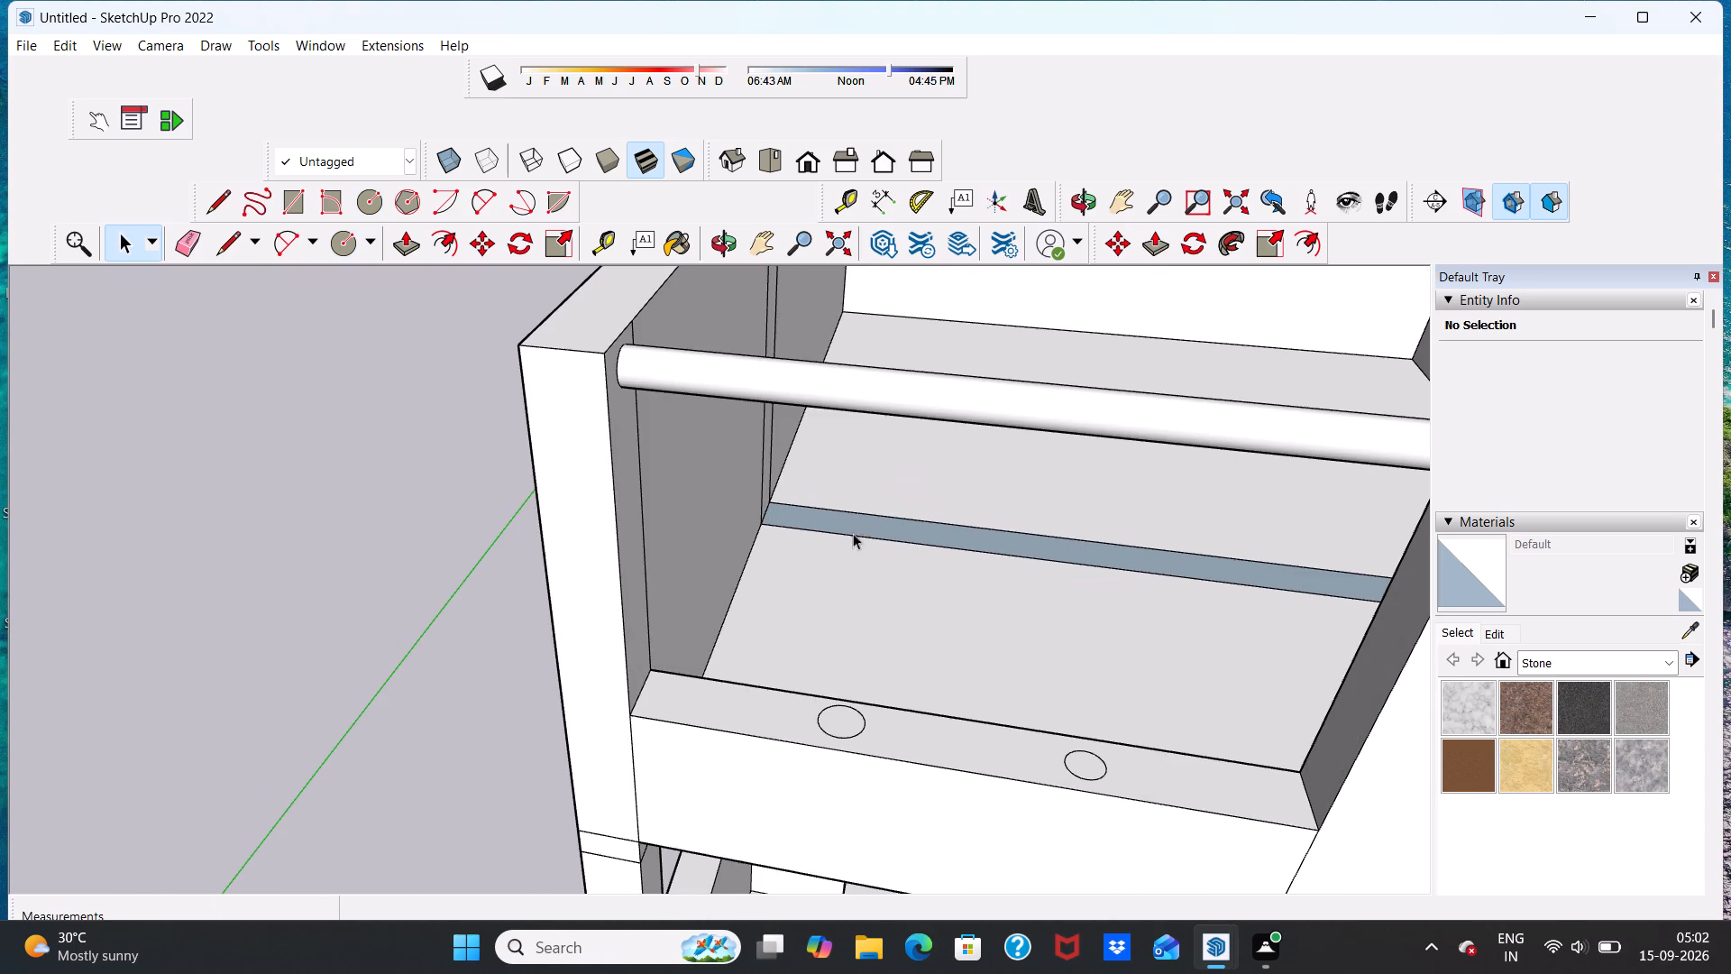
click(407, 244)
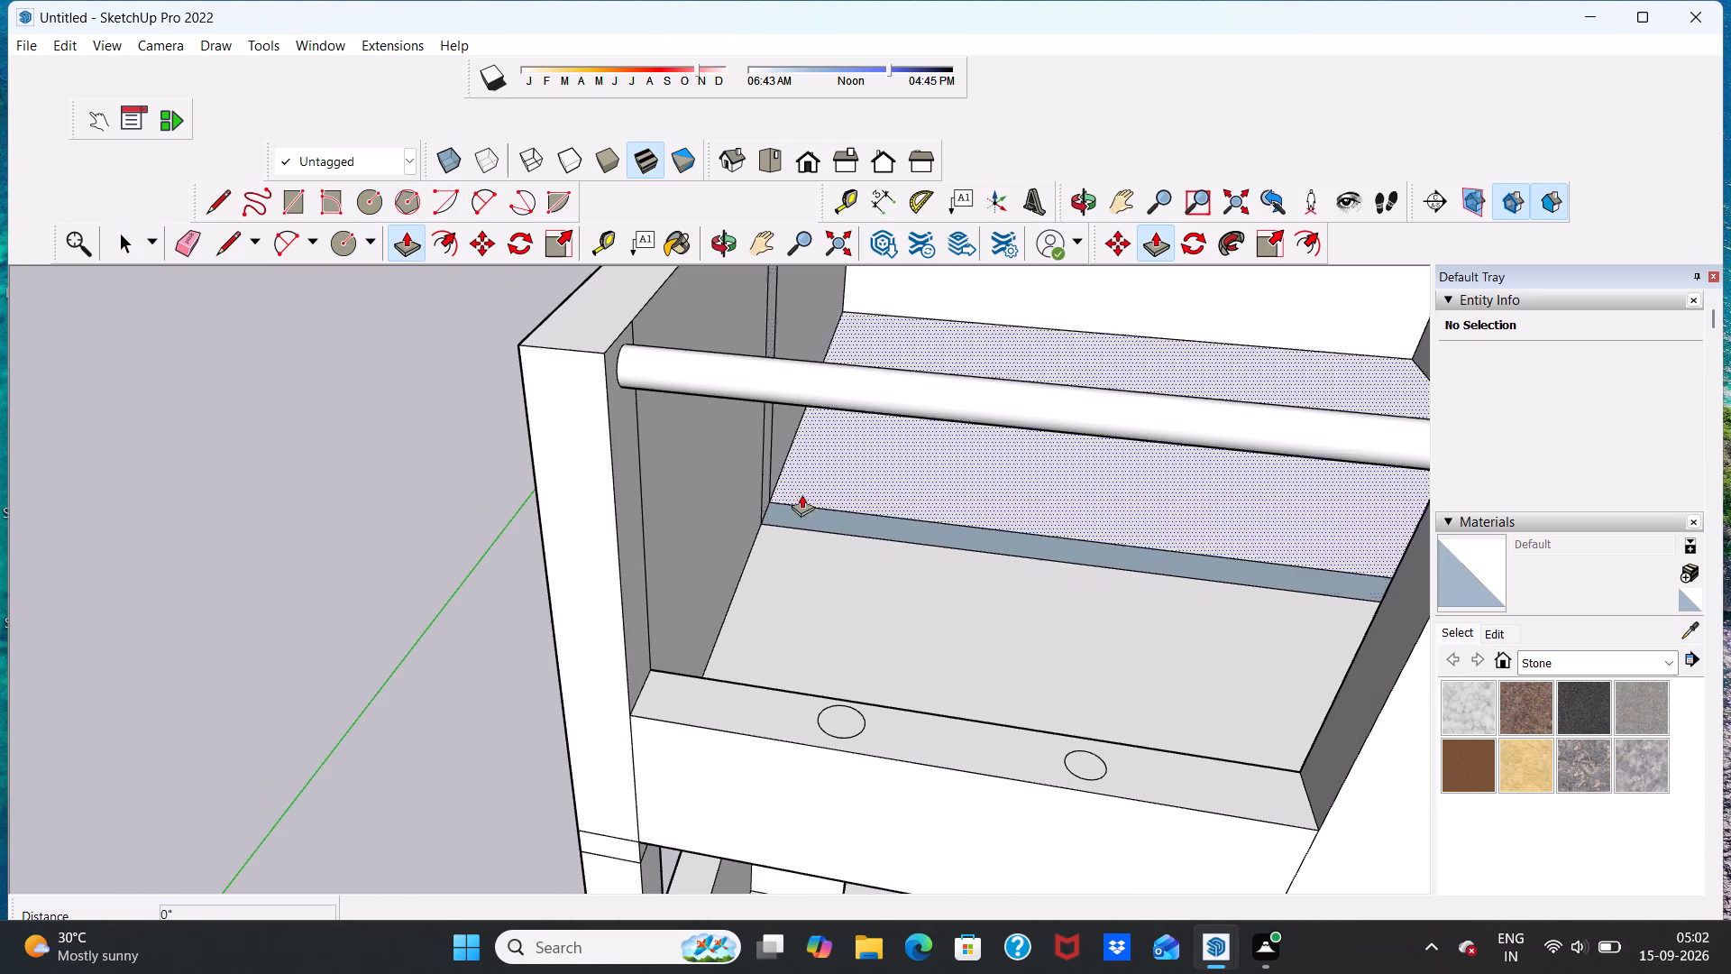
scroll(832, 535, up, 3)
click(837, 827)
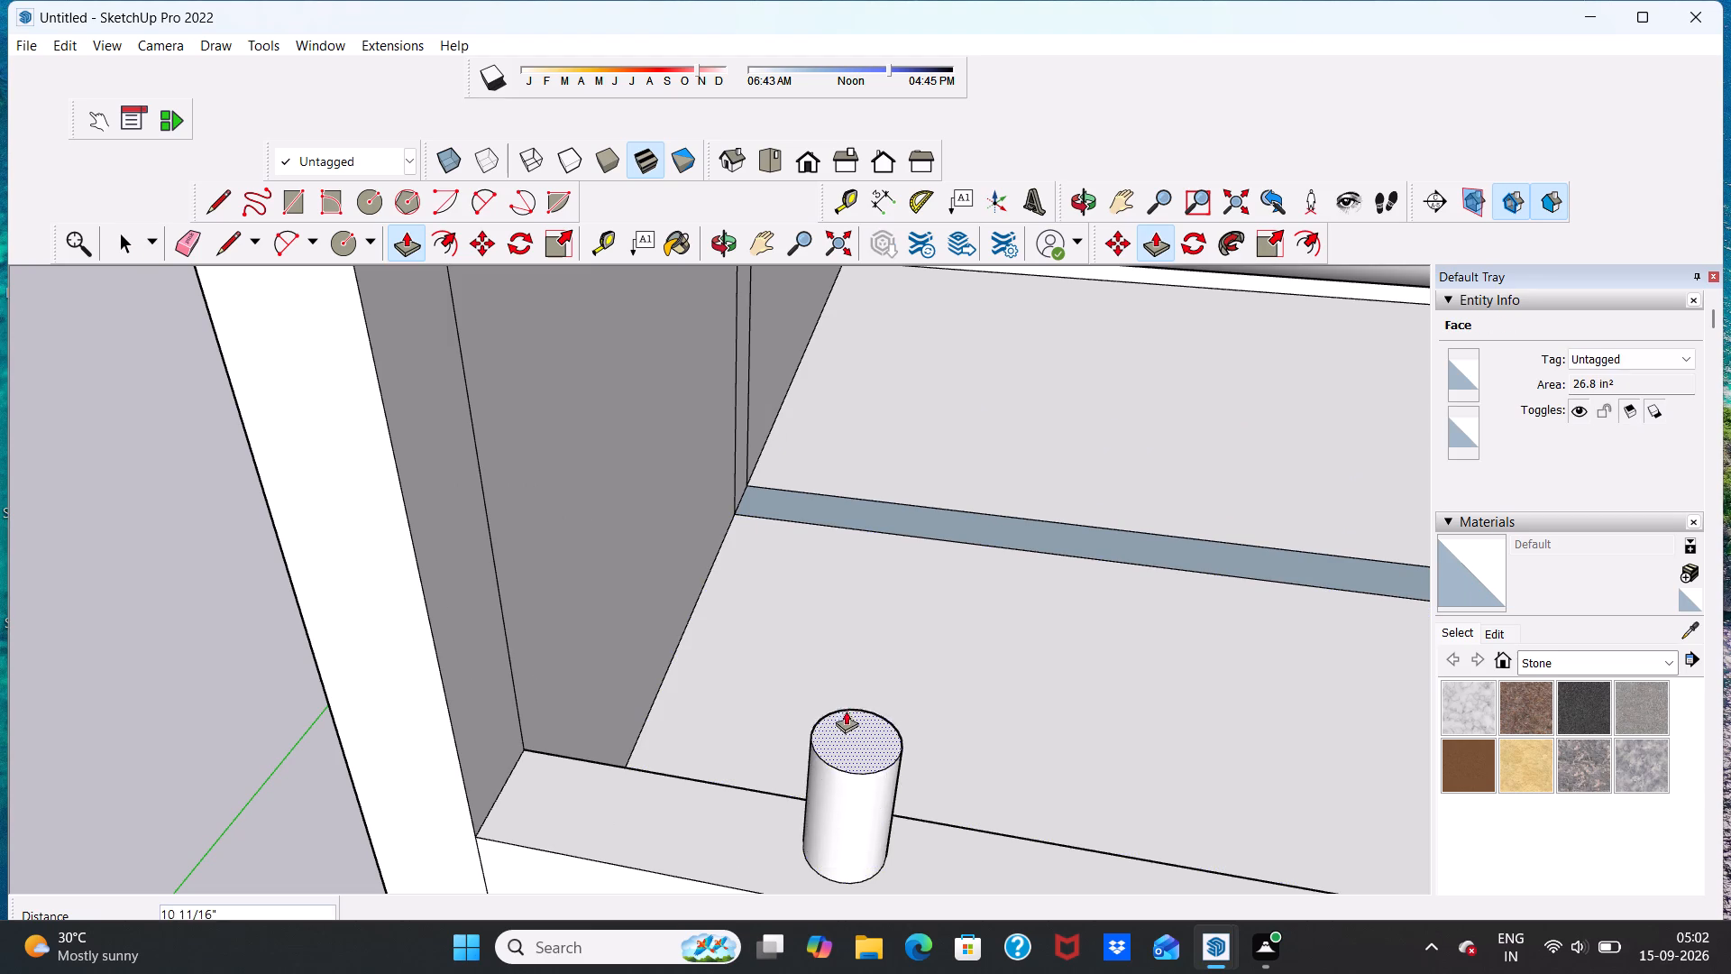
scroll(859, 625, down, 11)
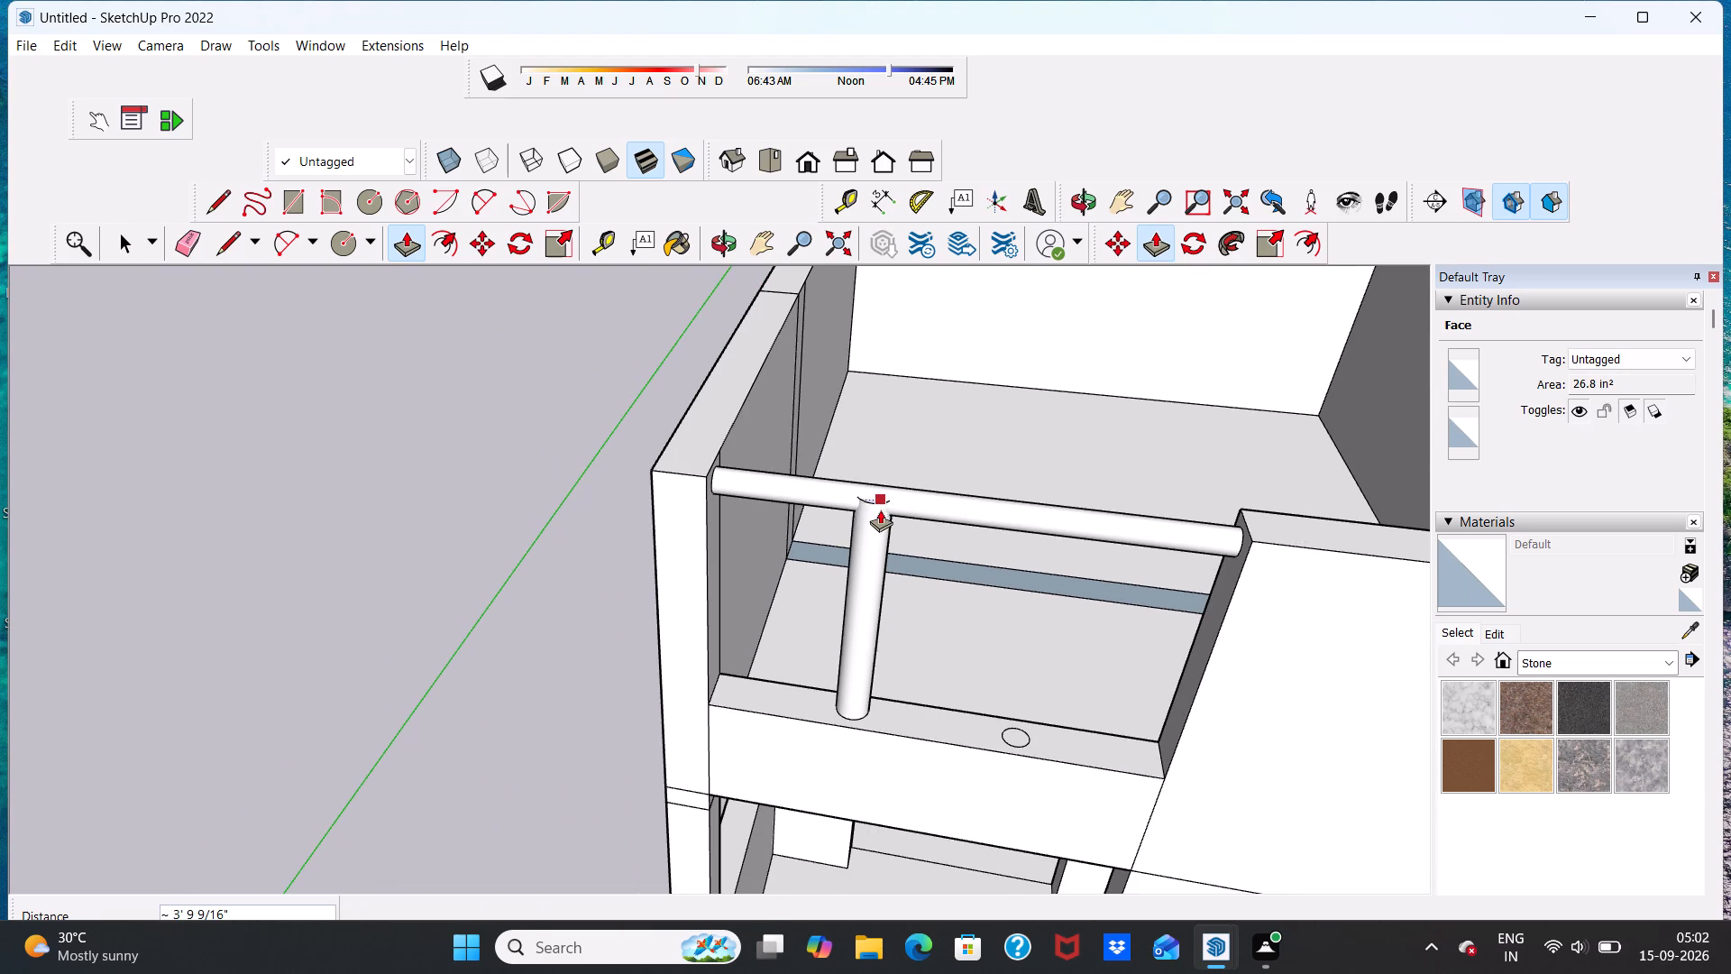
scroll(880, 509, up, 8)
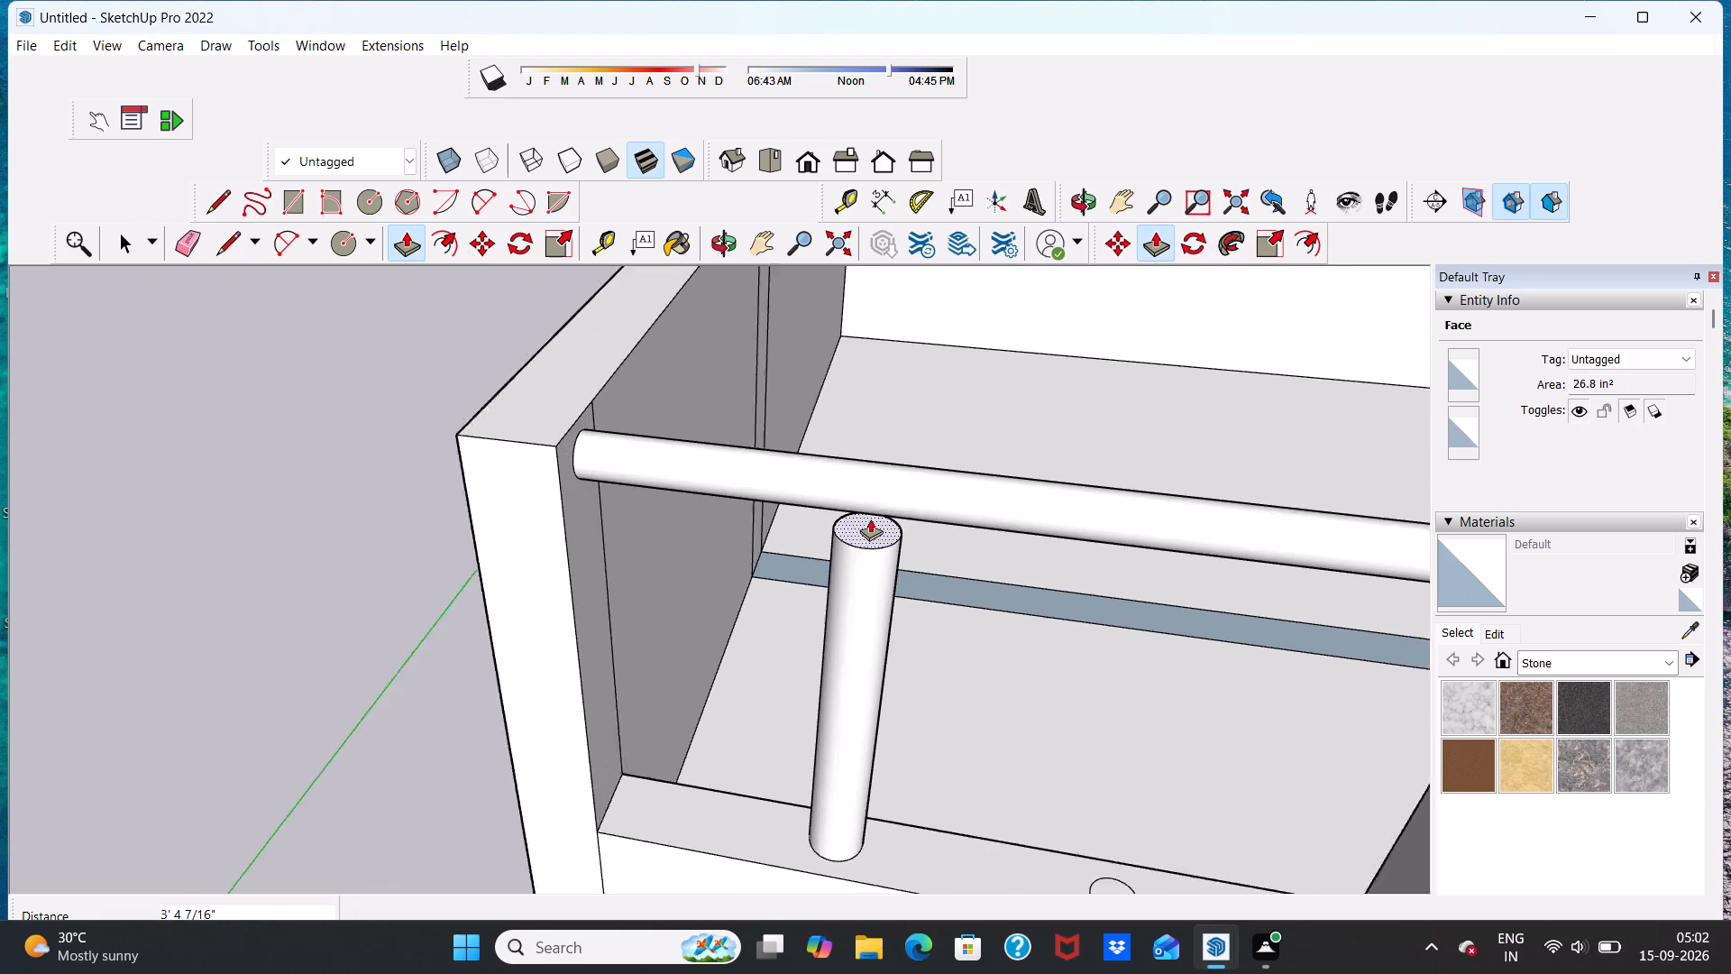
scroll(870, 519, up, 1)
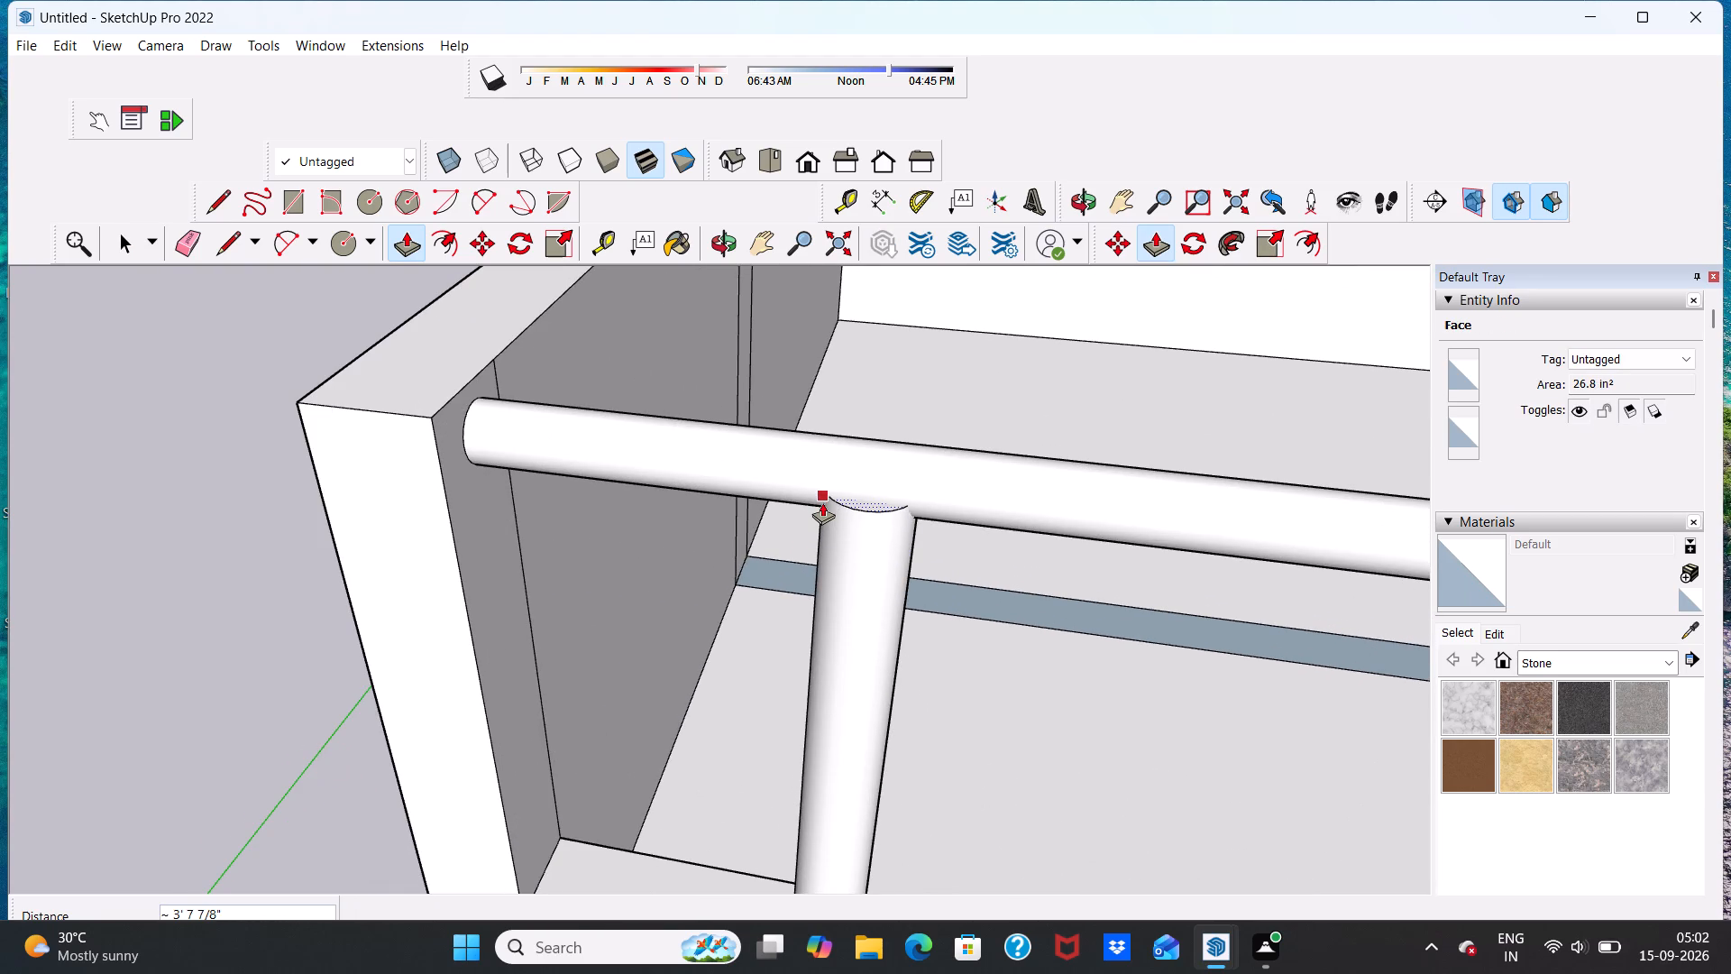
click(822, 503)
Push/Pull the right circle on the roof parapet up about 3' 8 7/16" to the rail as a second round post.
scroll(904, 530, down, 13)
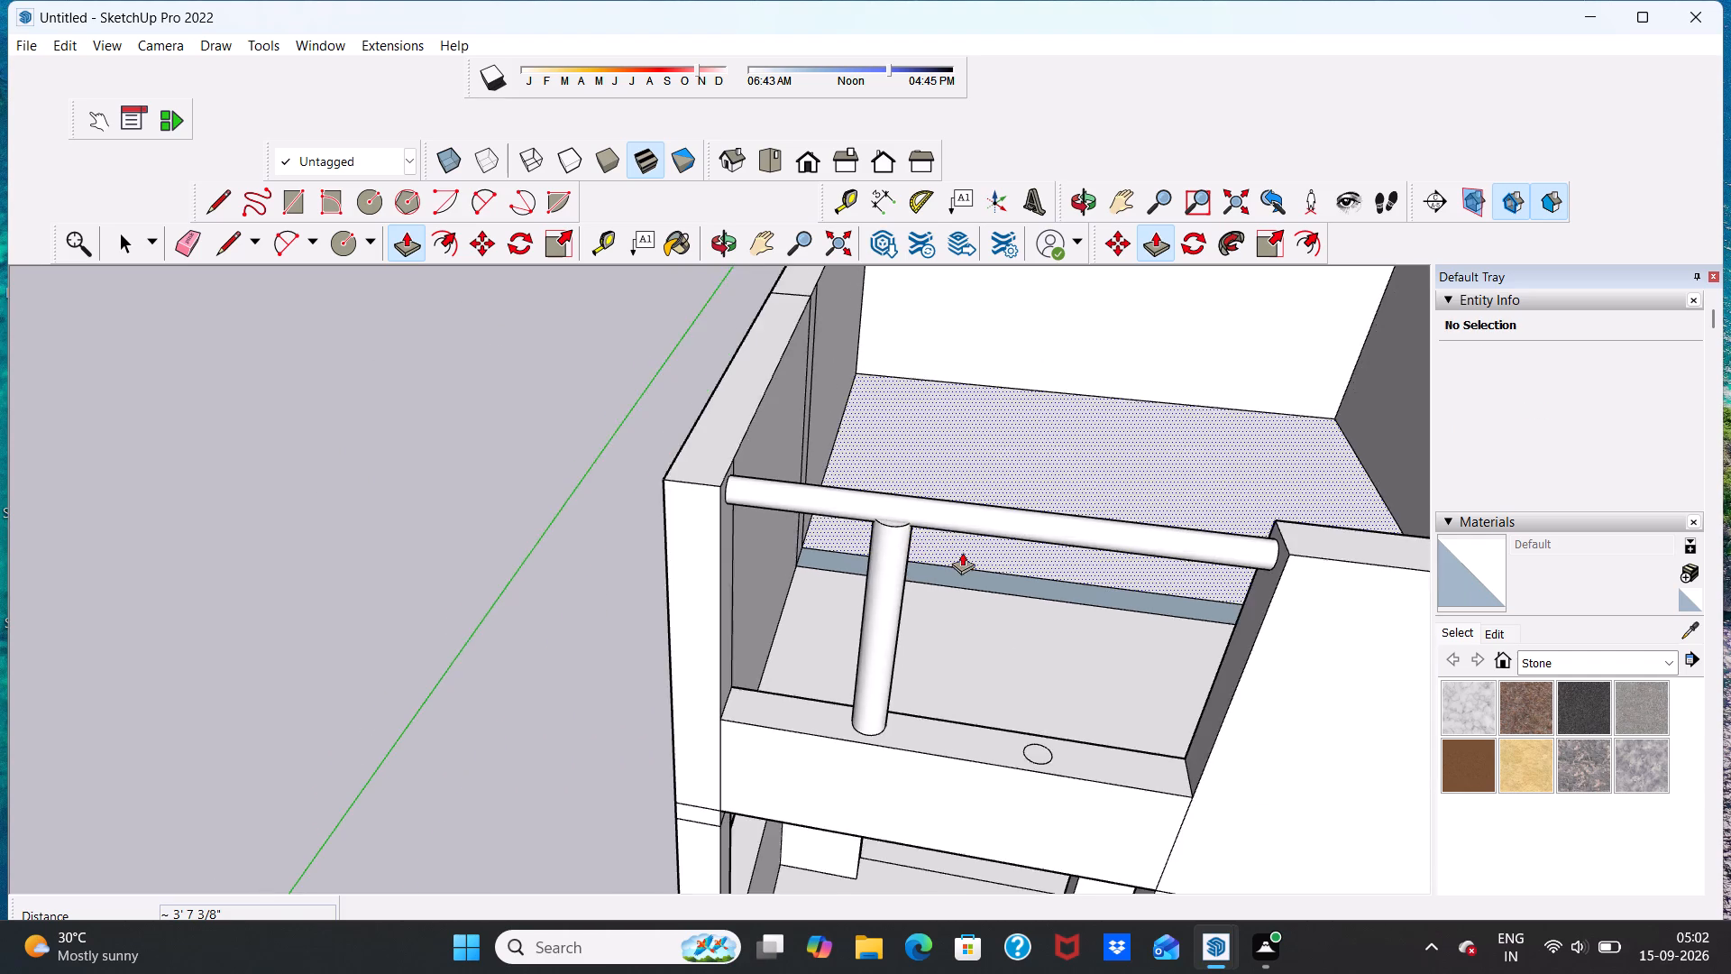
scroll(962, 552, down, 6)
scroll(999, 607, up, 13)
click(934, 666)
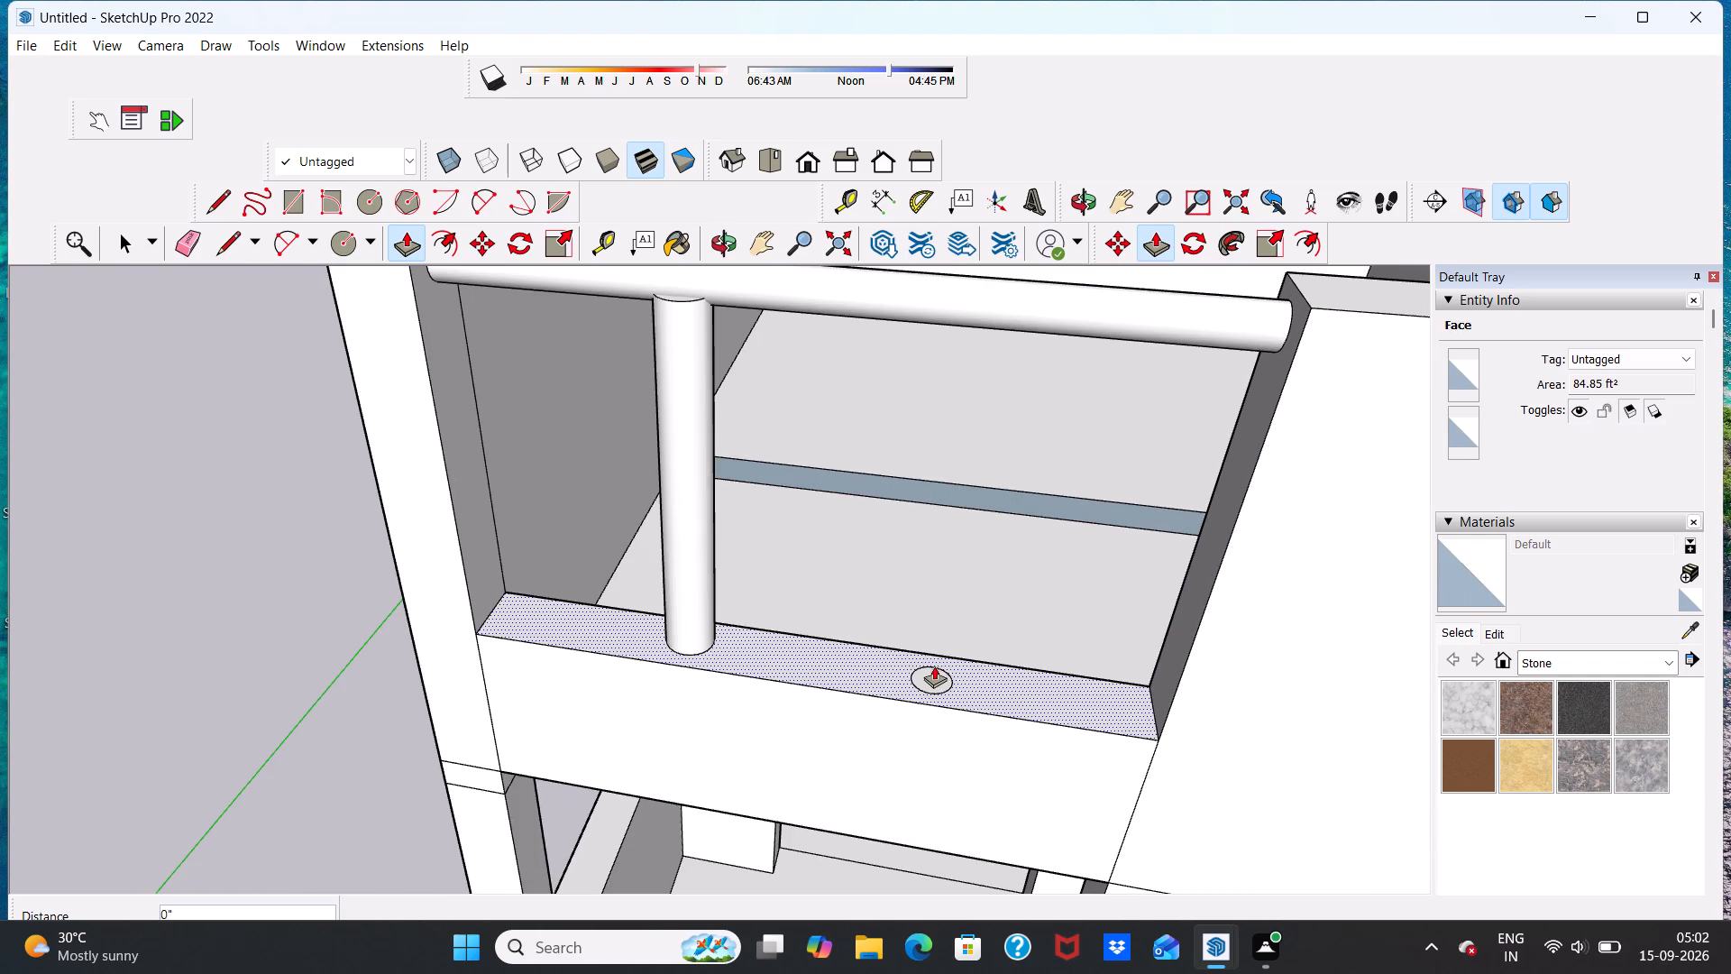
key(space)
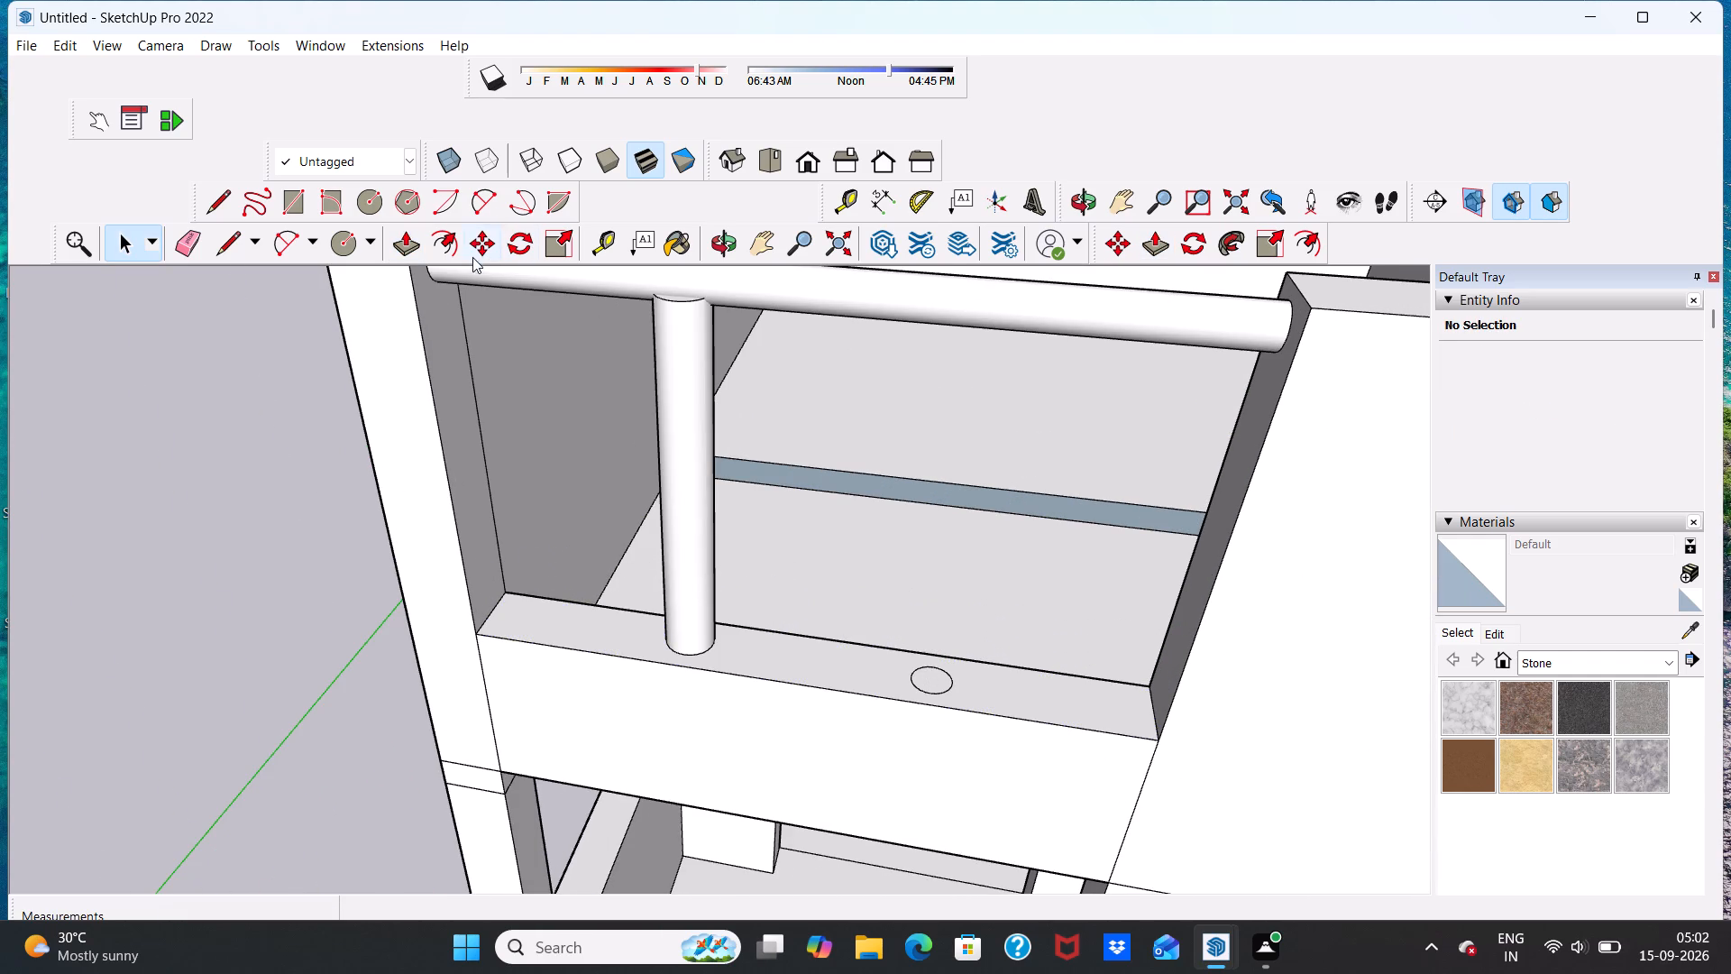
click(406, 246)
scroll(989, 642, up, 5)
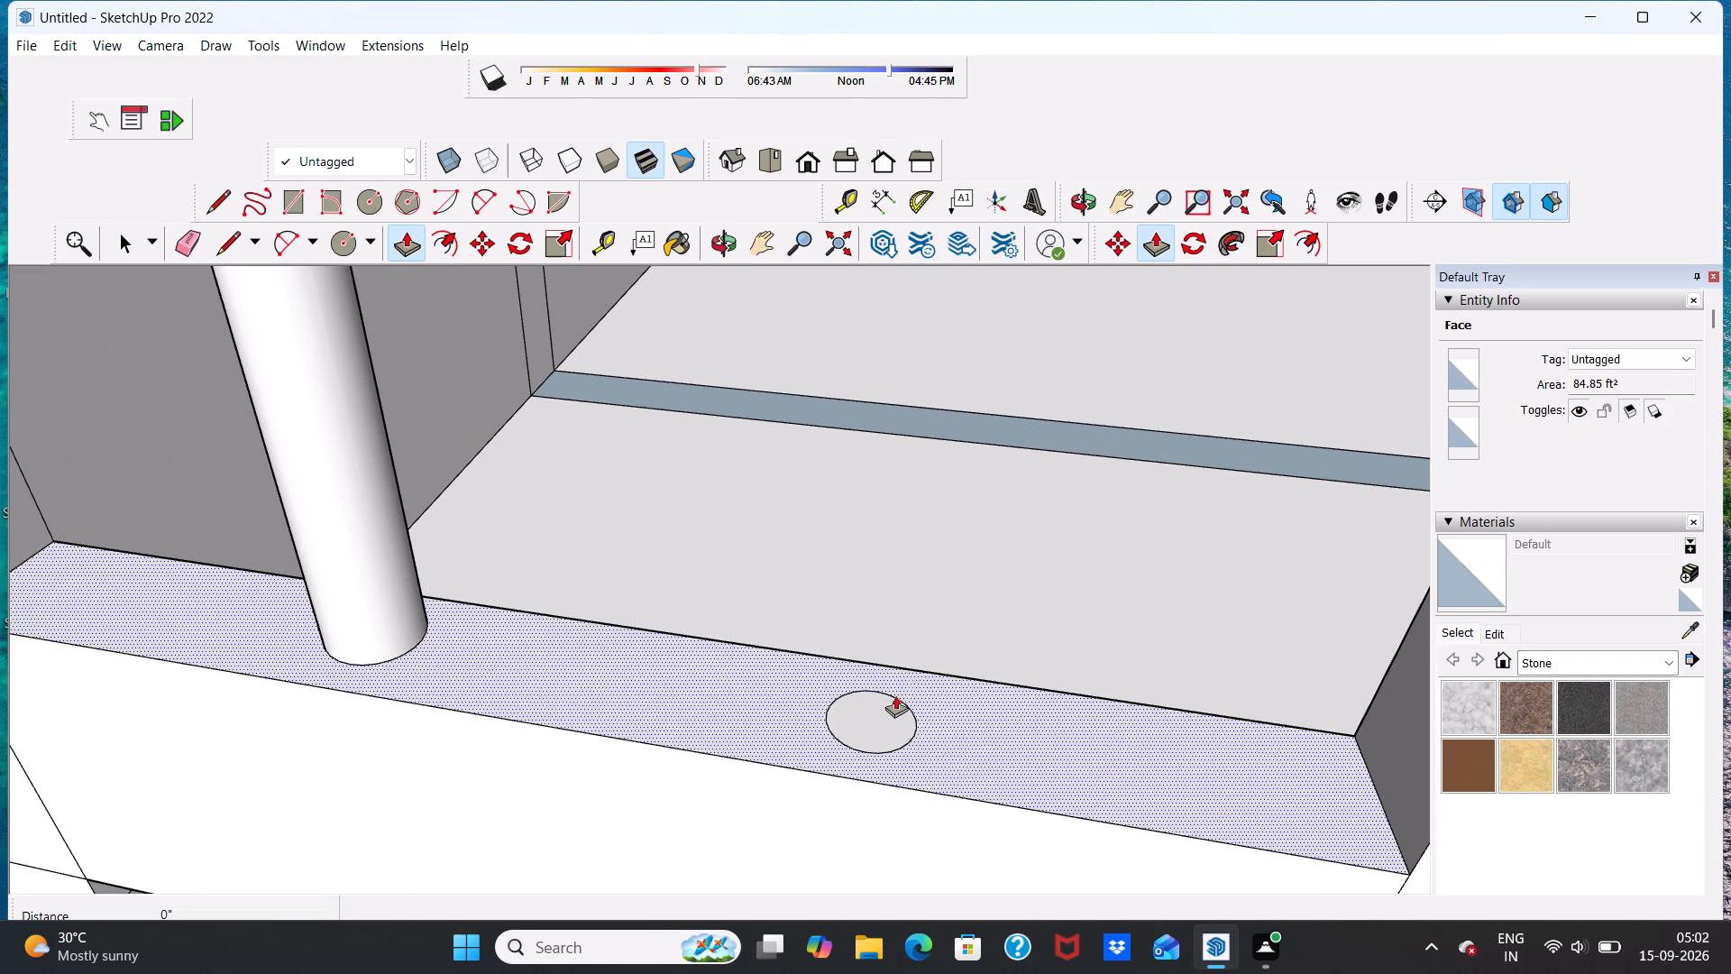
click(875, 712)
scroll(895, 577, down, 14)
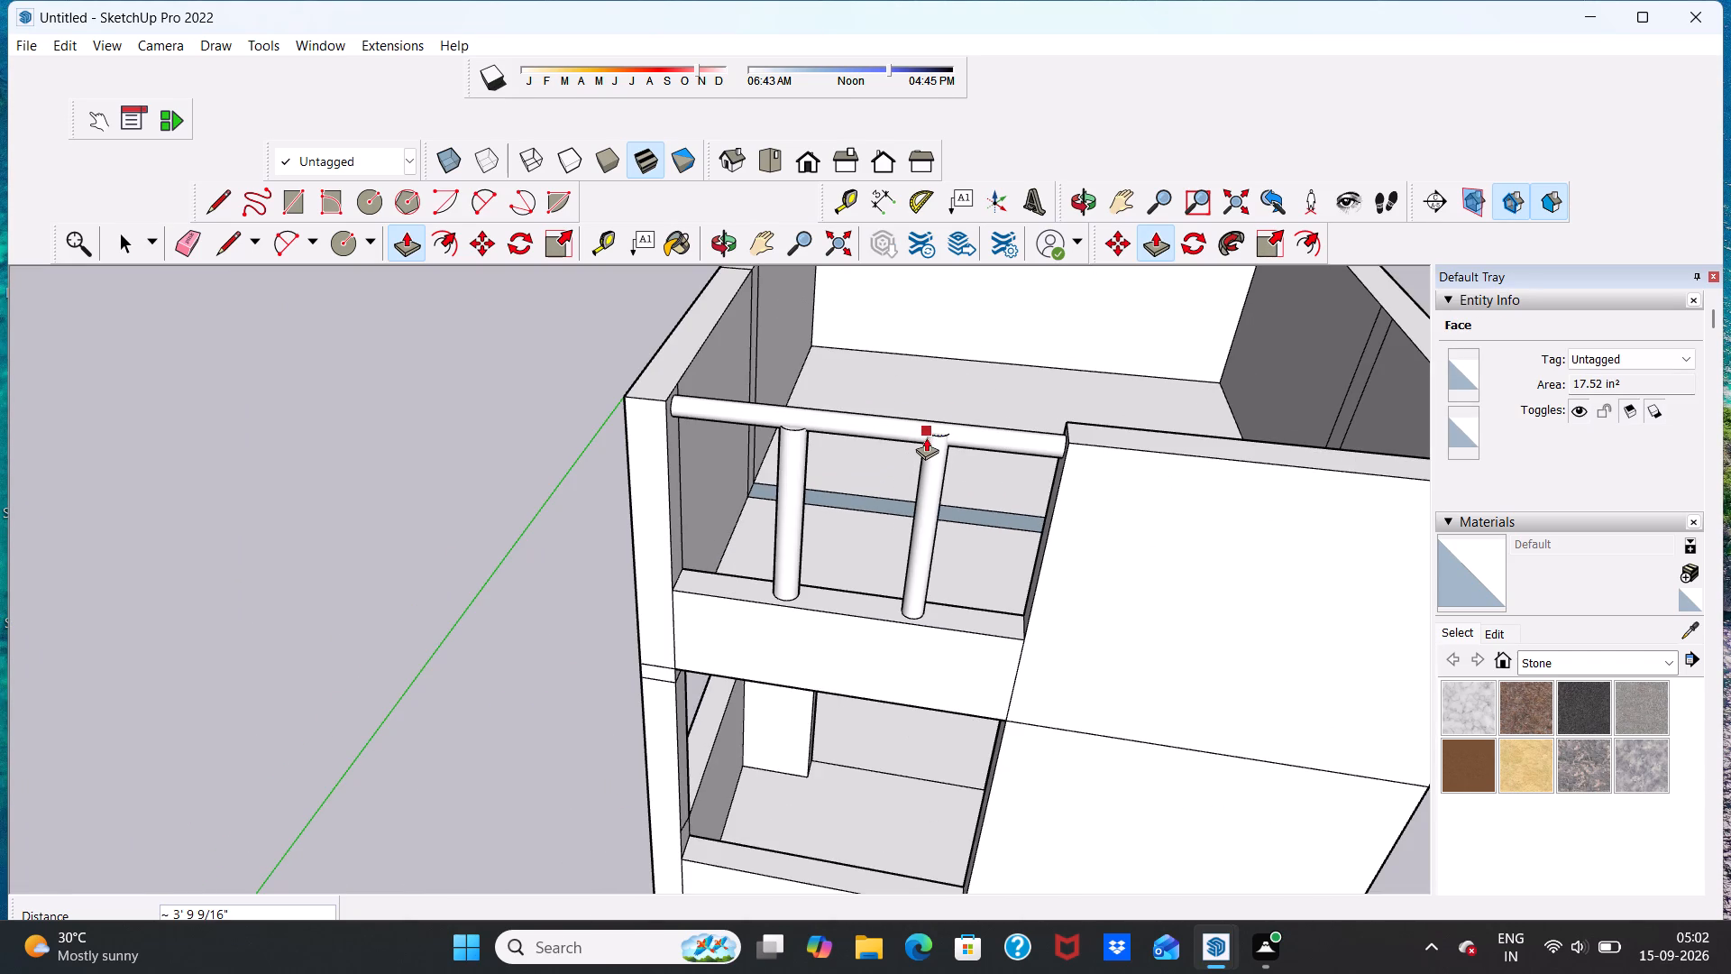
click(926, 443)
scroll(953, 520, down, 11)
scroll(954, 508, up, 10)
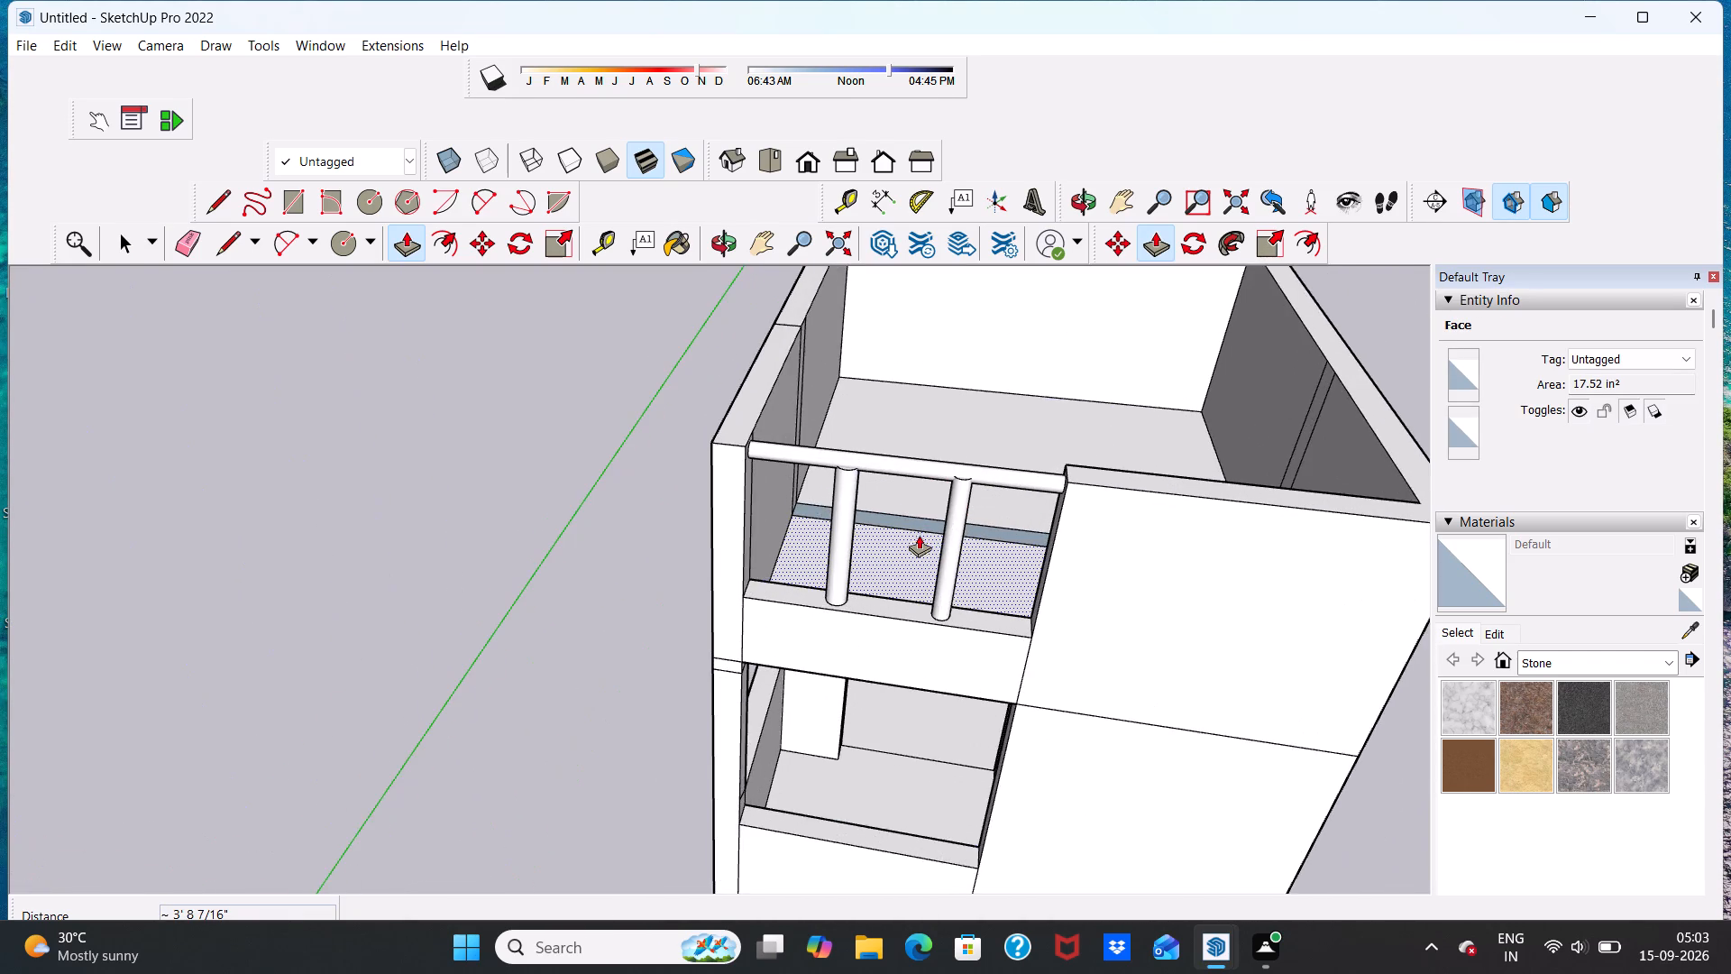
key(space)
Examine the rail and its two posts across the roof's front opening, and the building's front as a whole.
scroll(898, 576, down, 6)
middle_drag(919, 603, 875, 416)
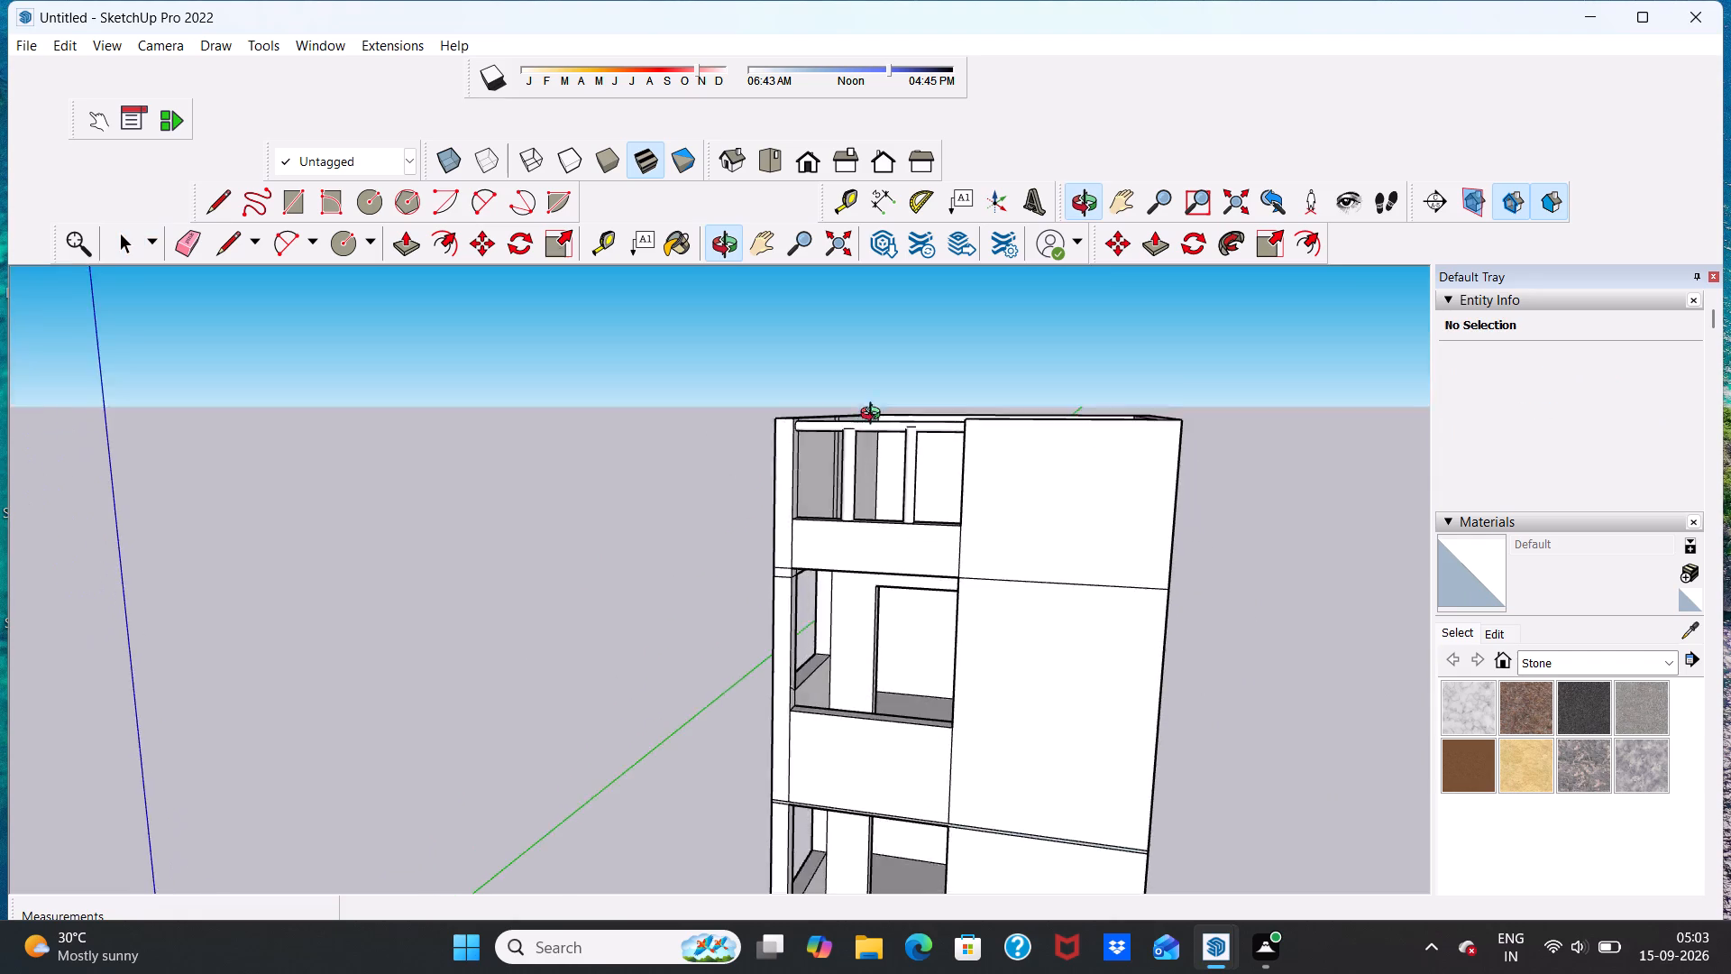
middle_drag(875, 416, 914, 423)
scroll(910, 494, up, 5)
scroll(911, 473, down, 6)
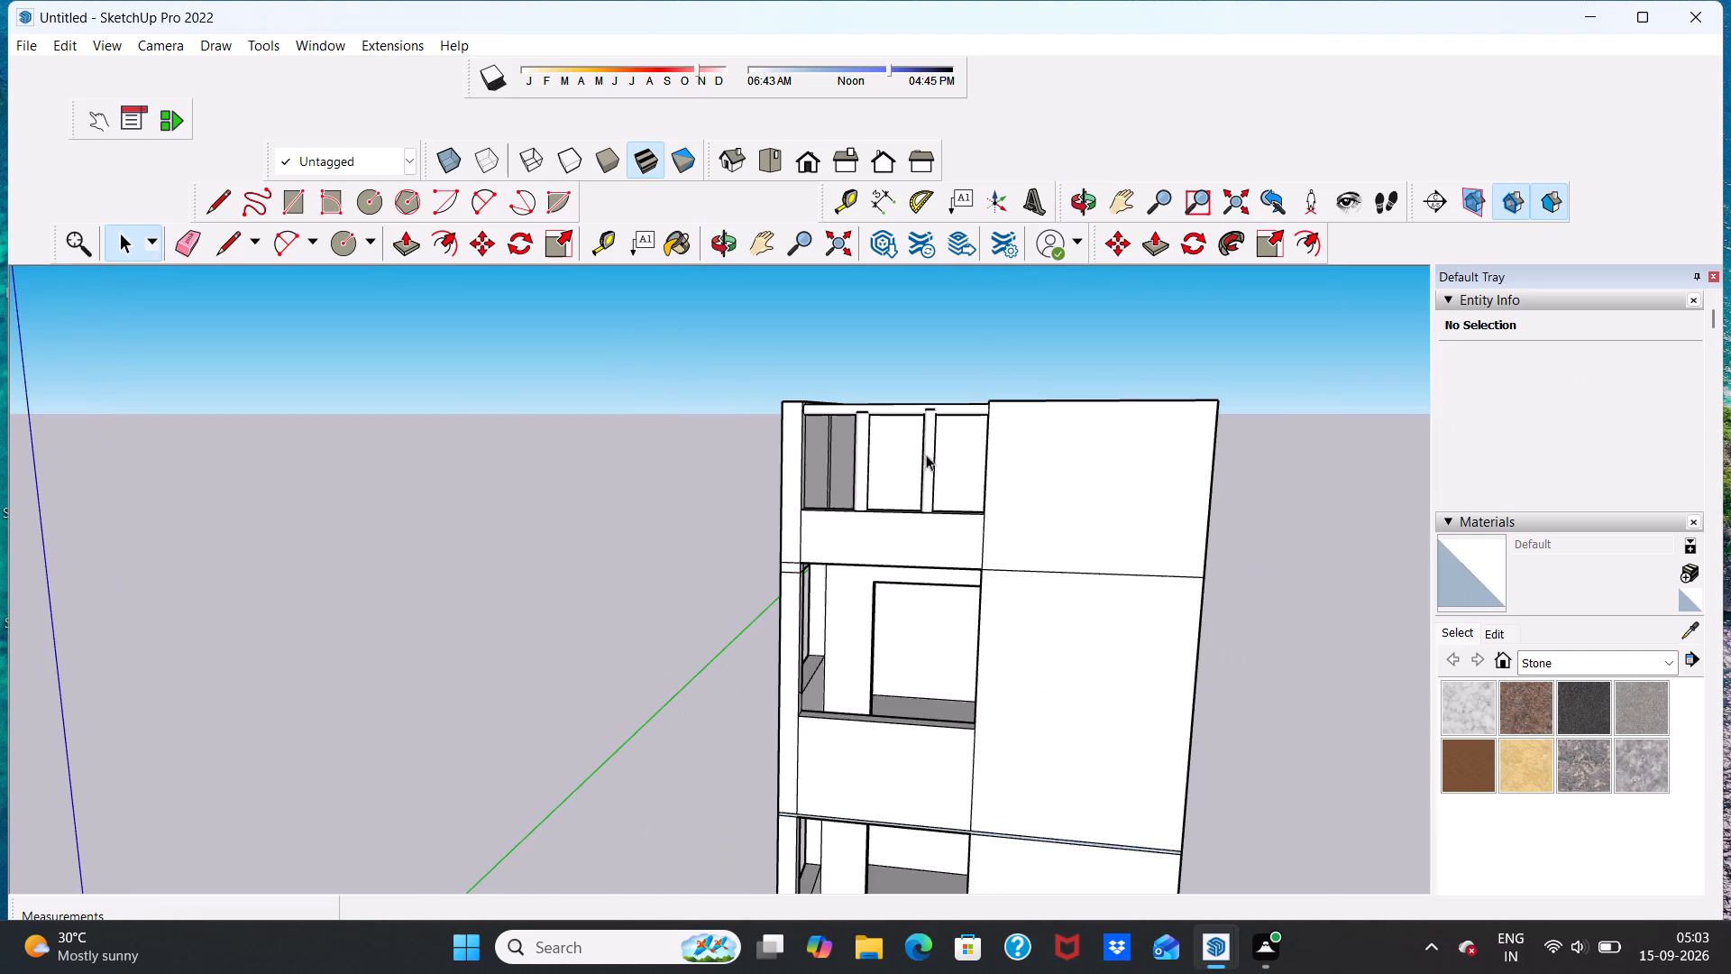
middle_drag(925, 455, 920, 469)
scroll(849, 451, up, 7)
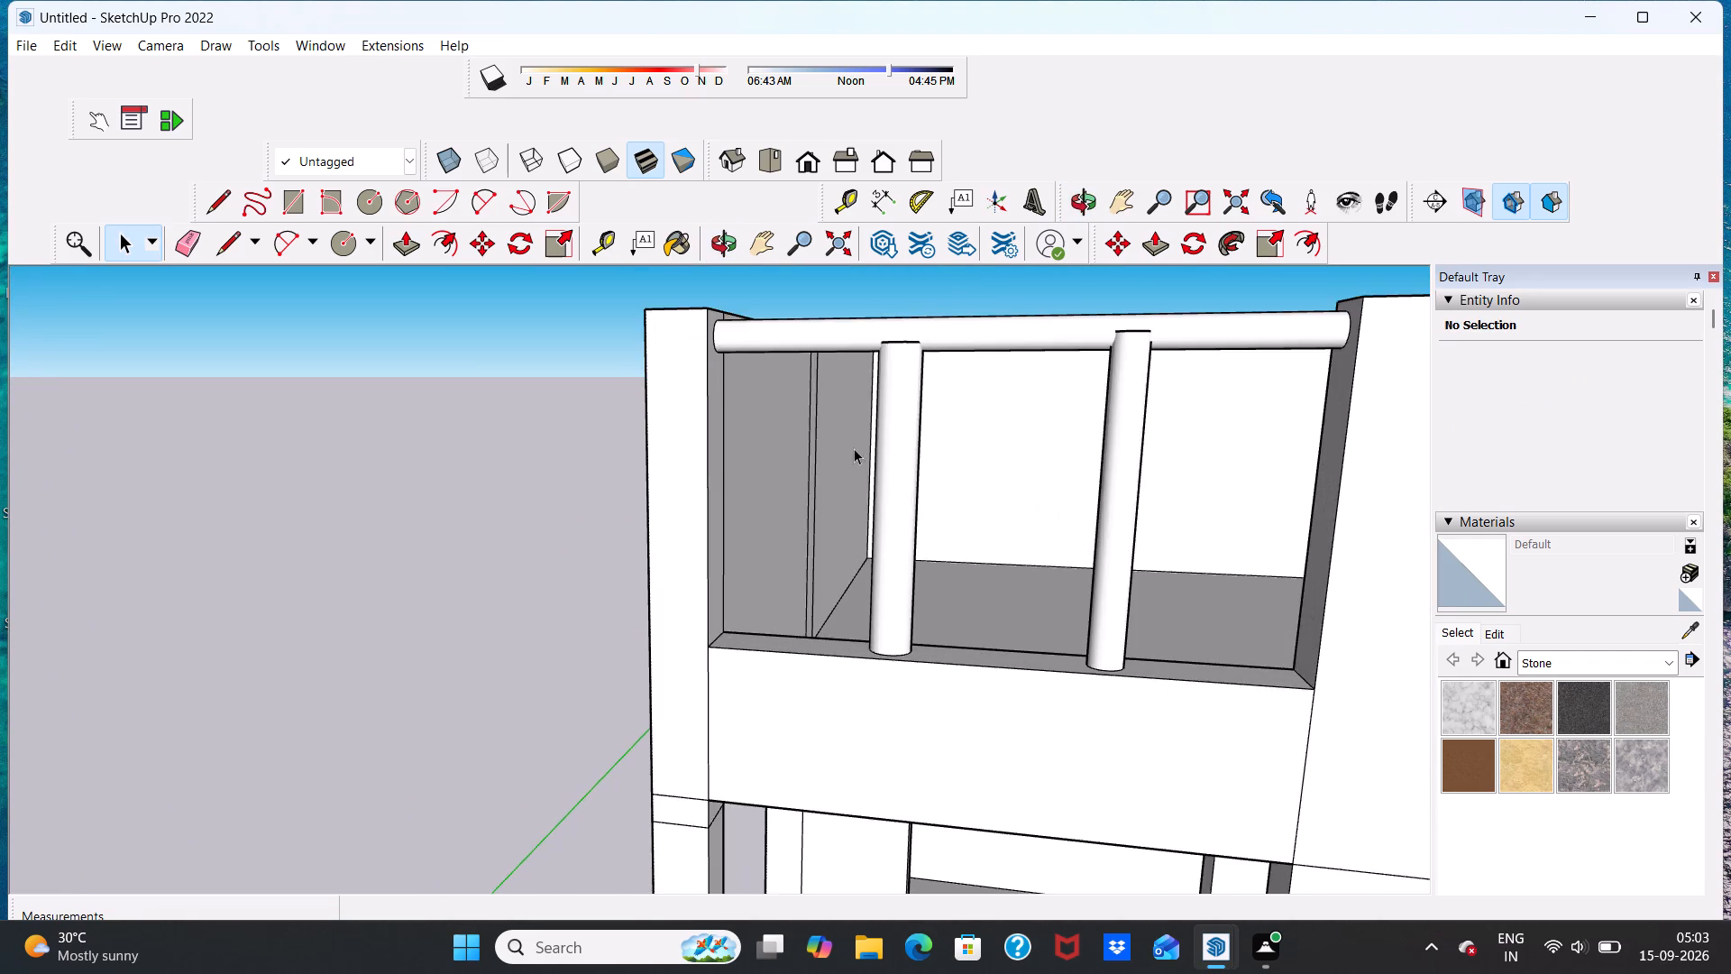
scroll(856, 447, down, 11)
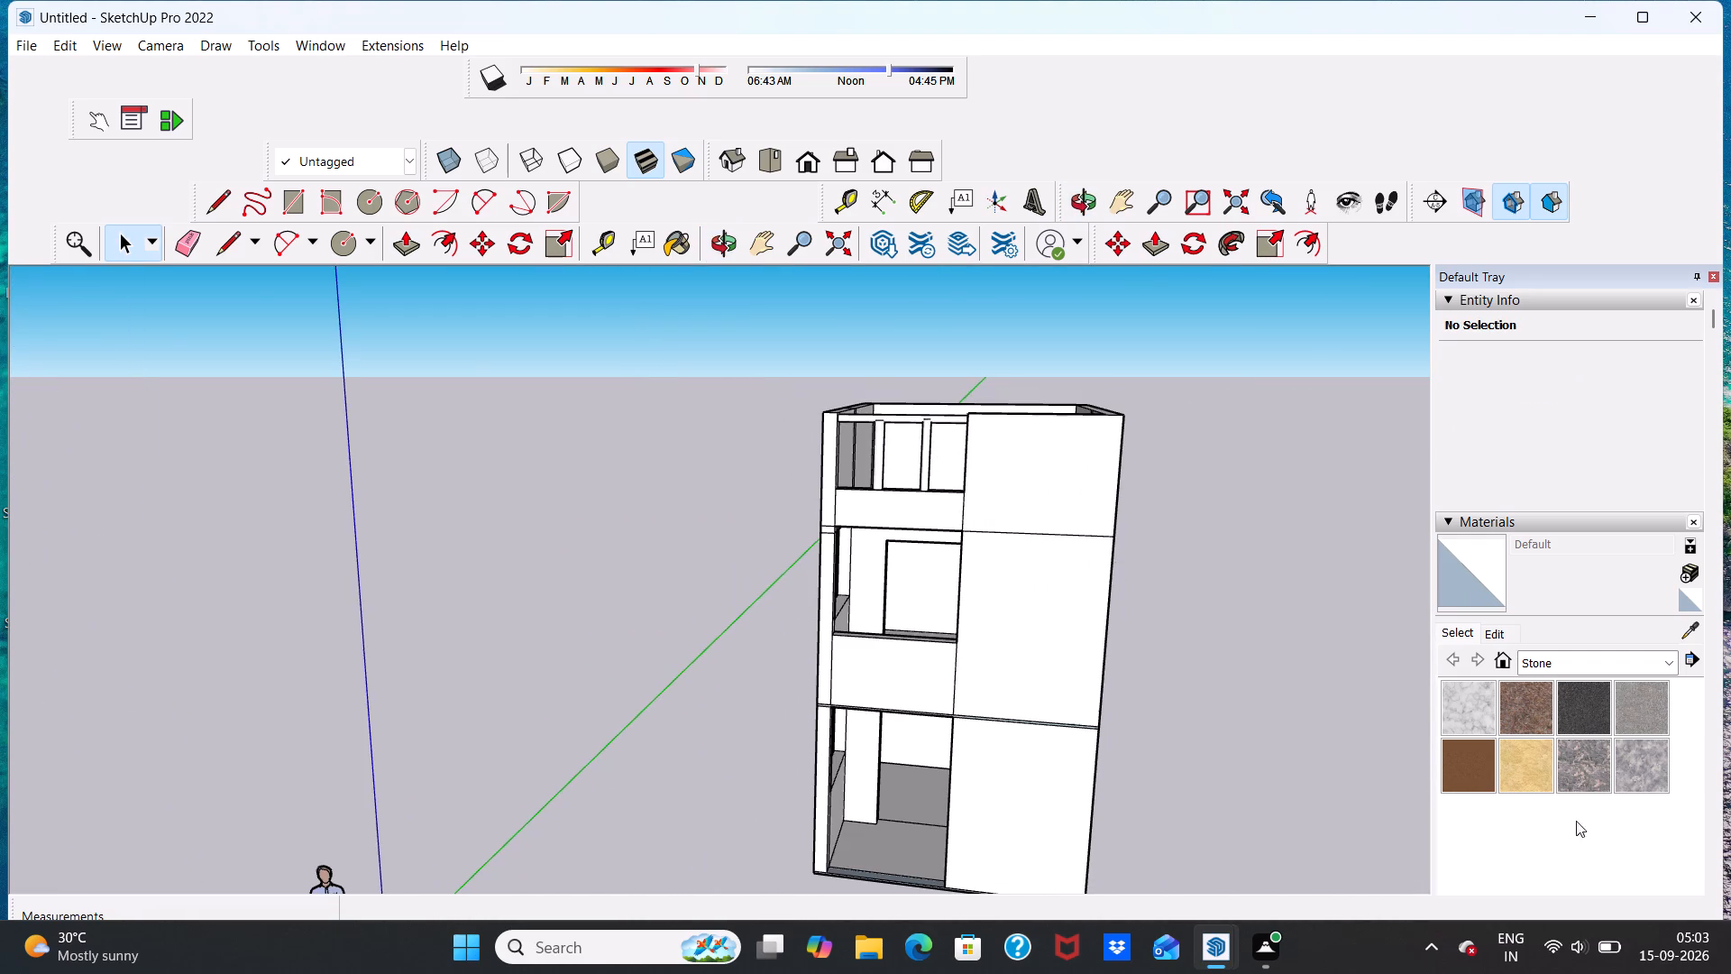
scroll(957, 620, up, 3)
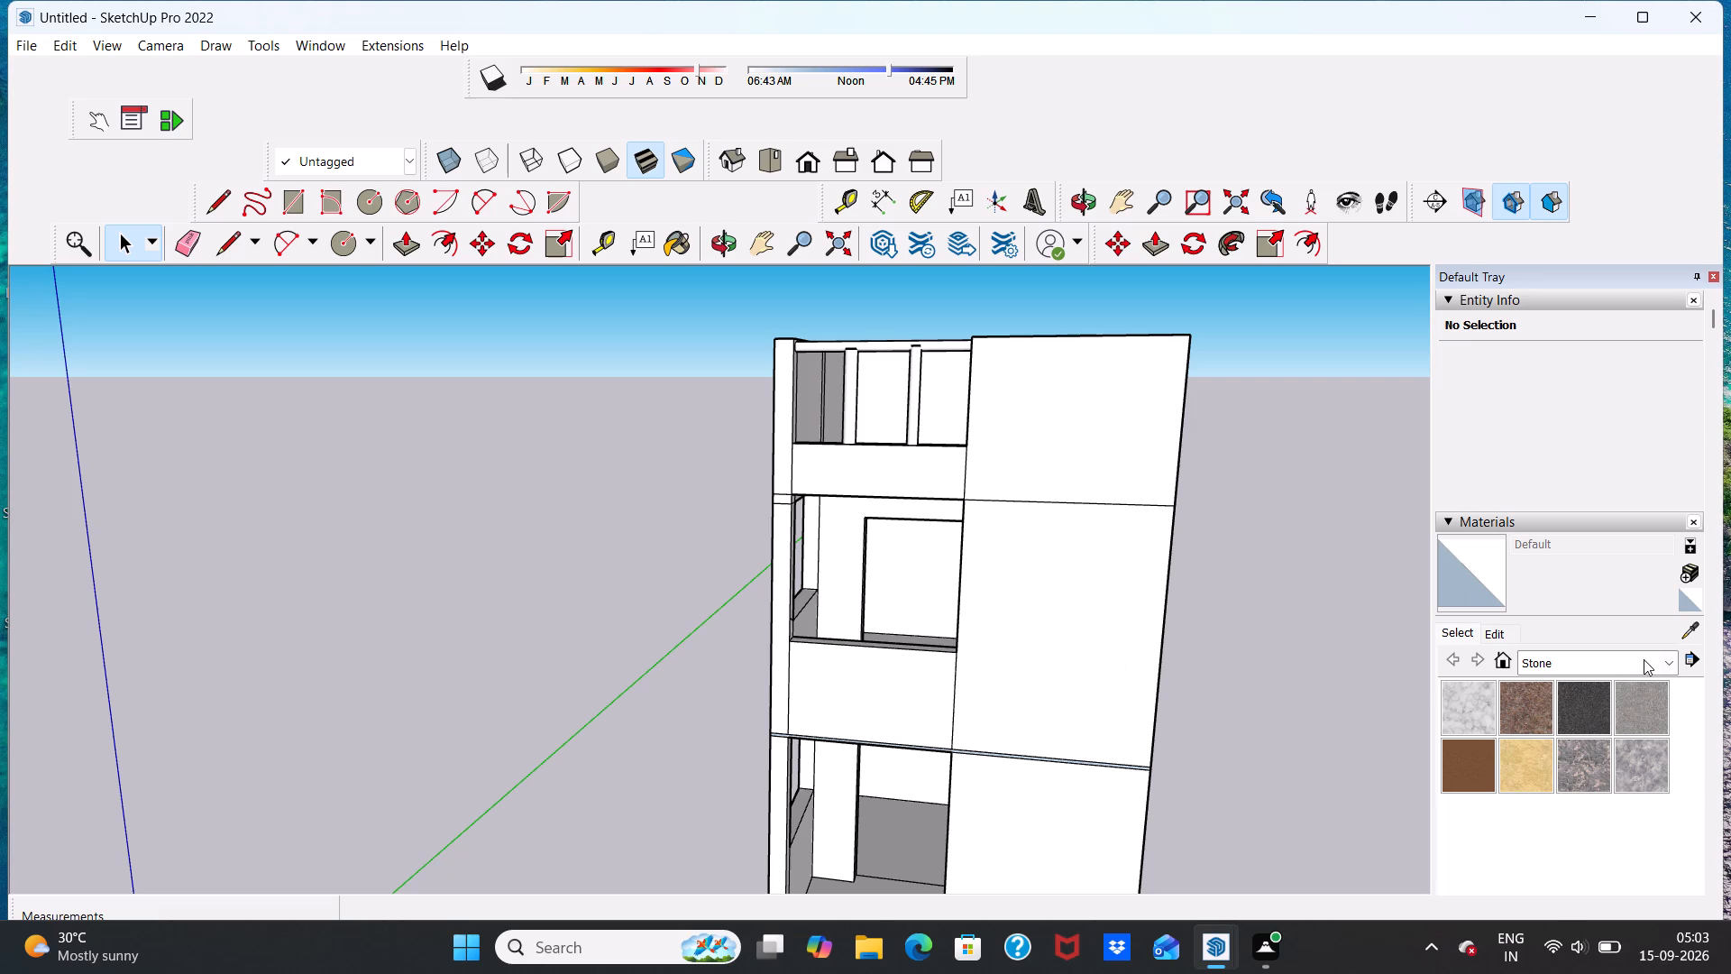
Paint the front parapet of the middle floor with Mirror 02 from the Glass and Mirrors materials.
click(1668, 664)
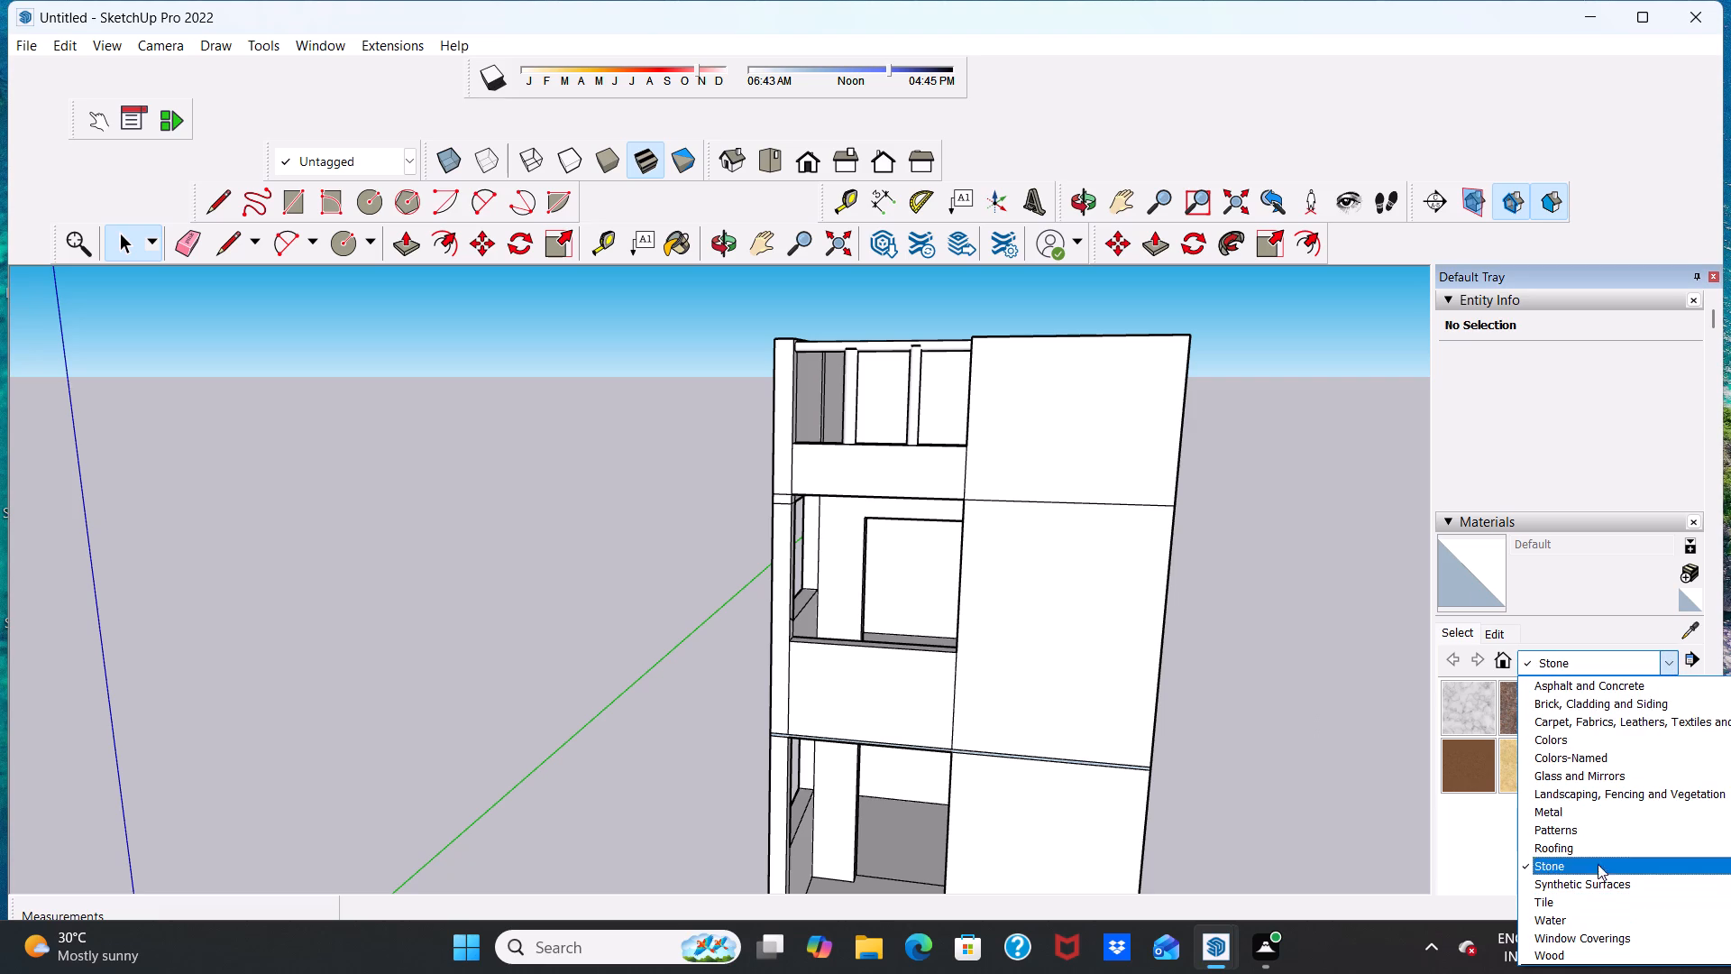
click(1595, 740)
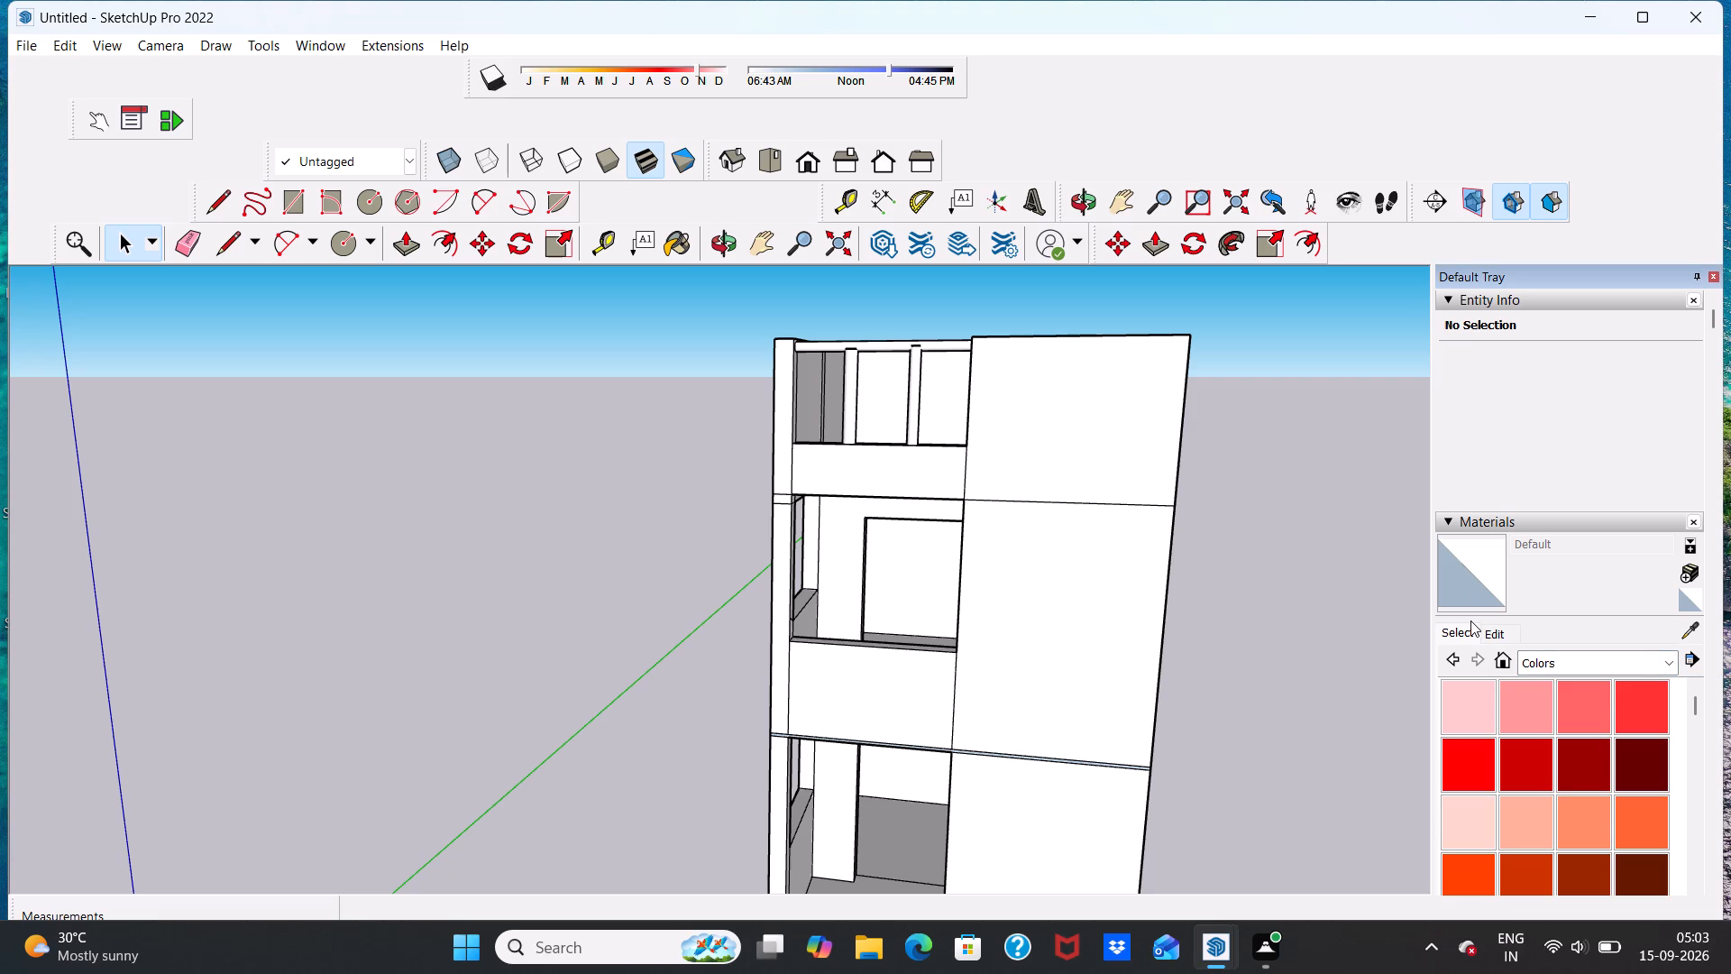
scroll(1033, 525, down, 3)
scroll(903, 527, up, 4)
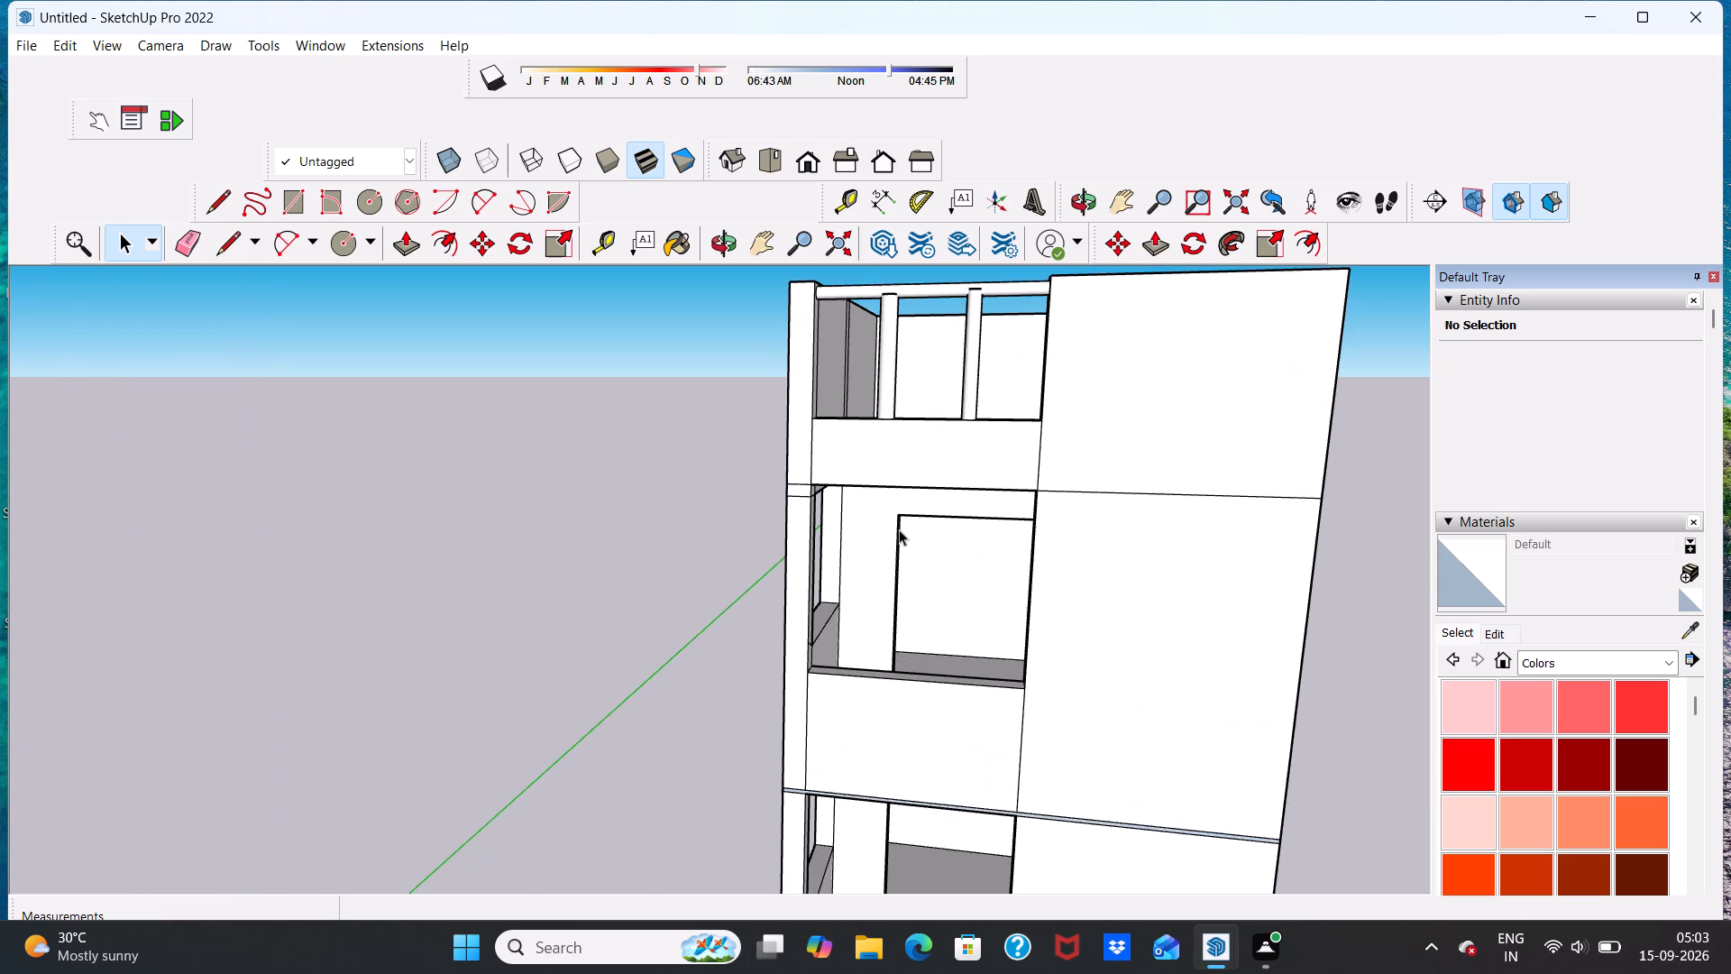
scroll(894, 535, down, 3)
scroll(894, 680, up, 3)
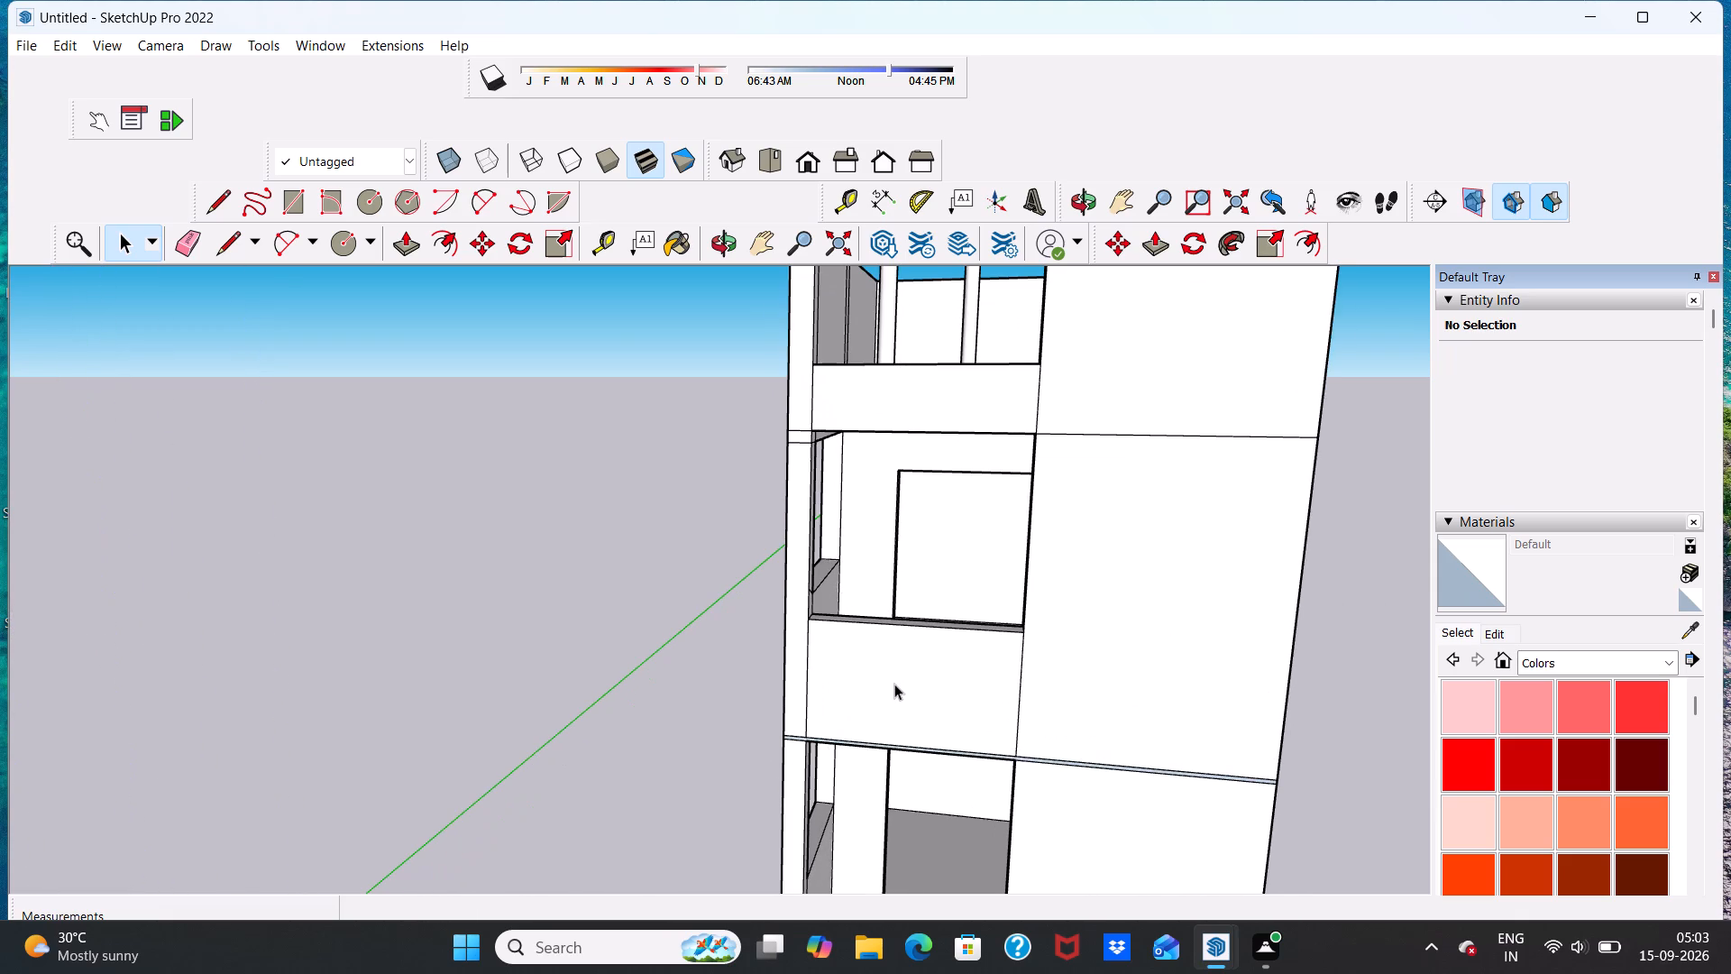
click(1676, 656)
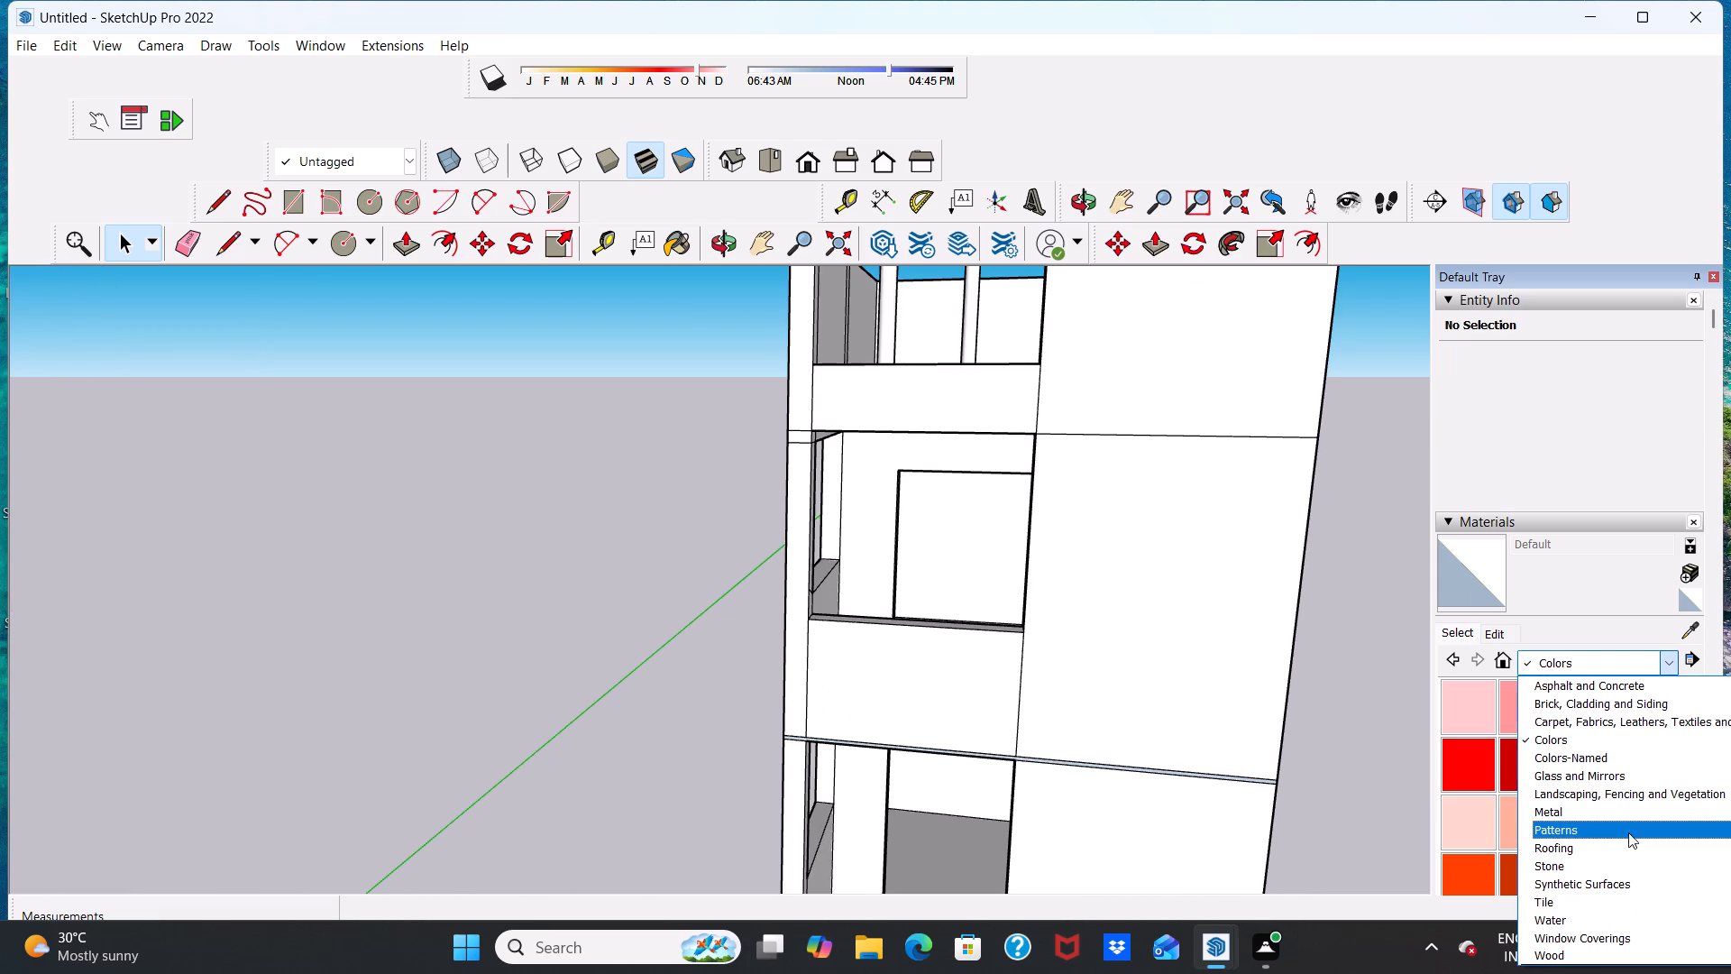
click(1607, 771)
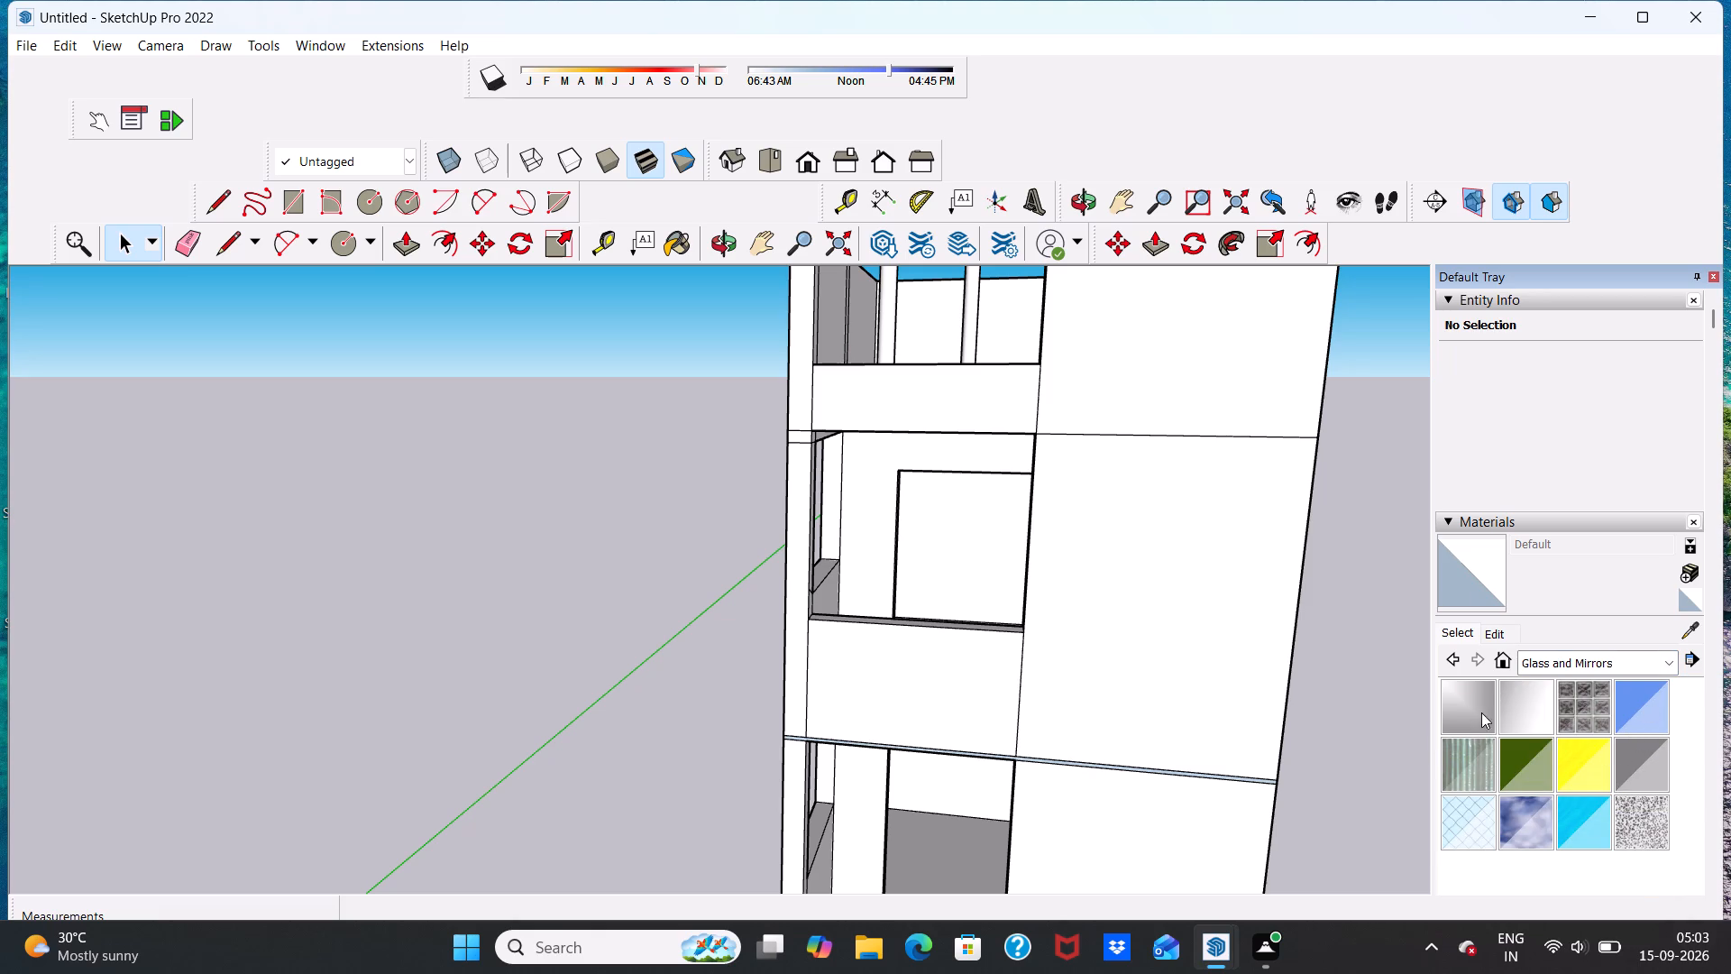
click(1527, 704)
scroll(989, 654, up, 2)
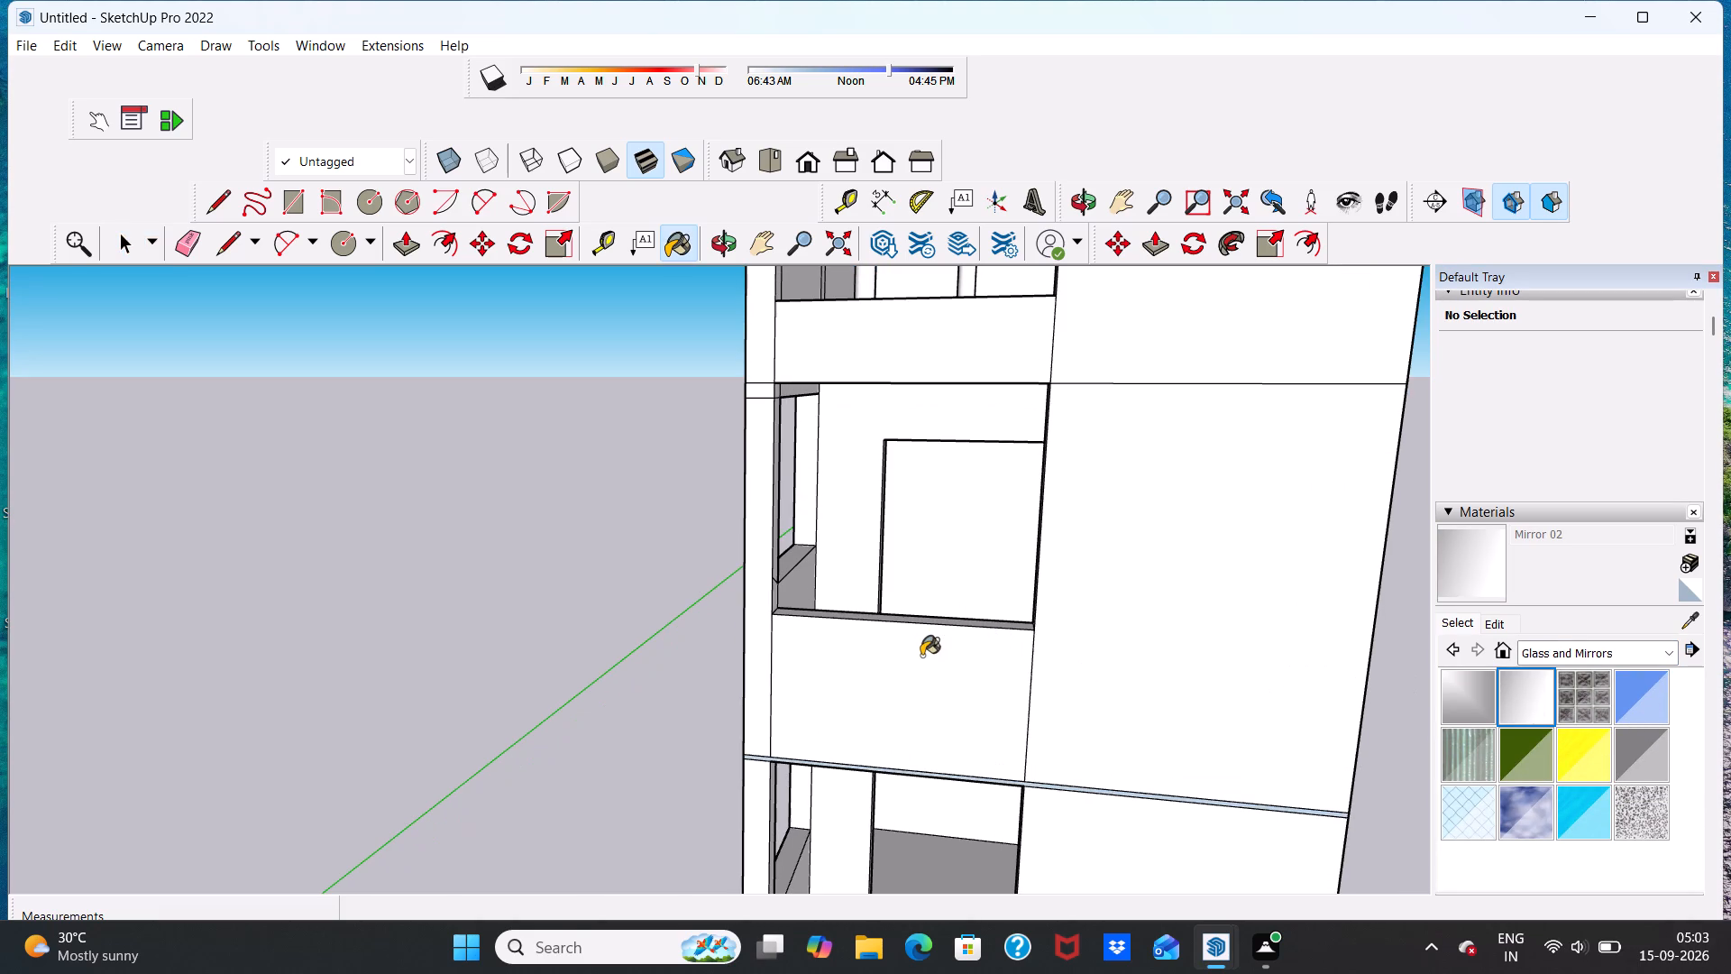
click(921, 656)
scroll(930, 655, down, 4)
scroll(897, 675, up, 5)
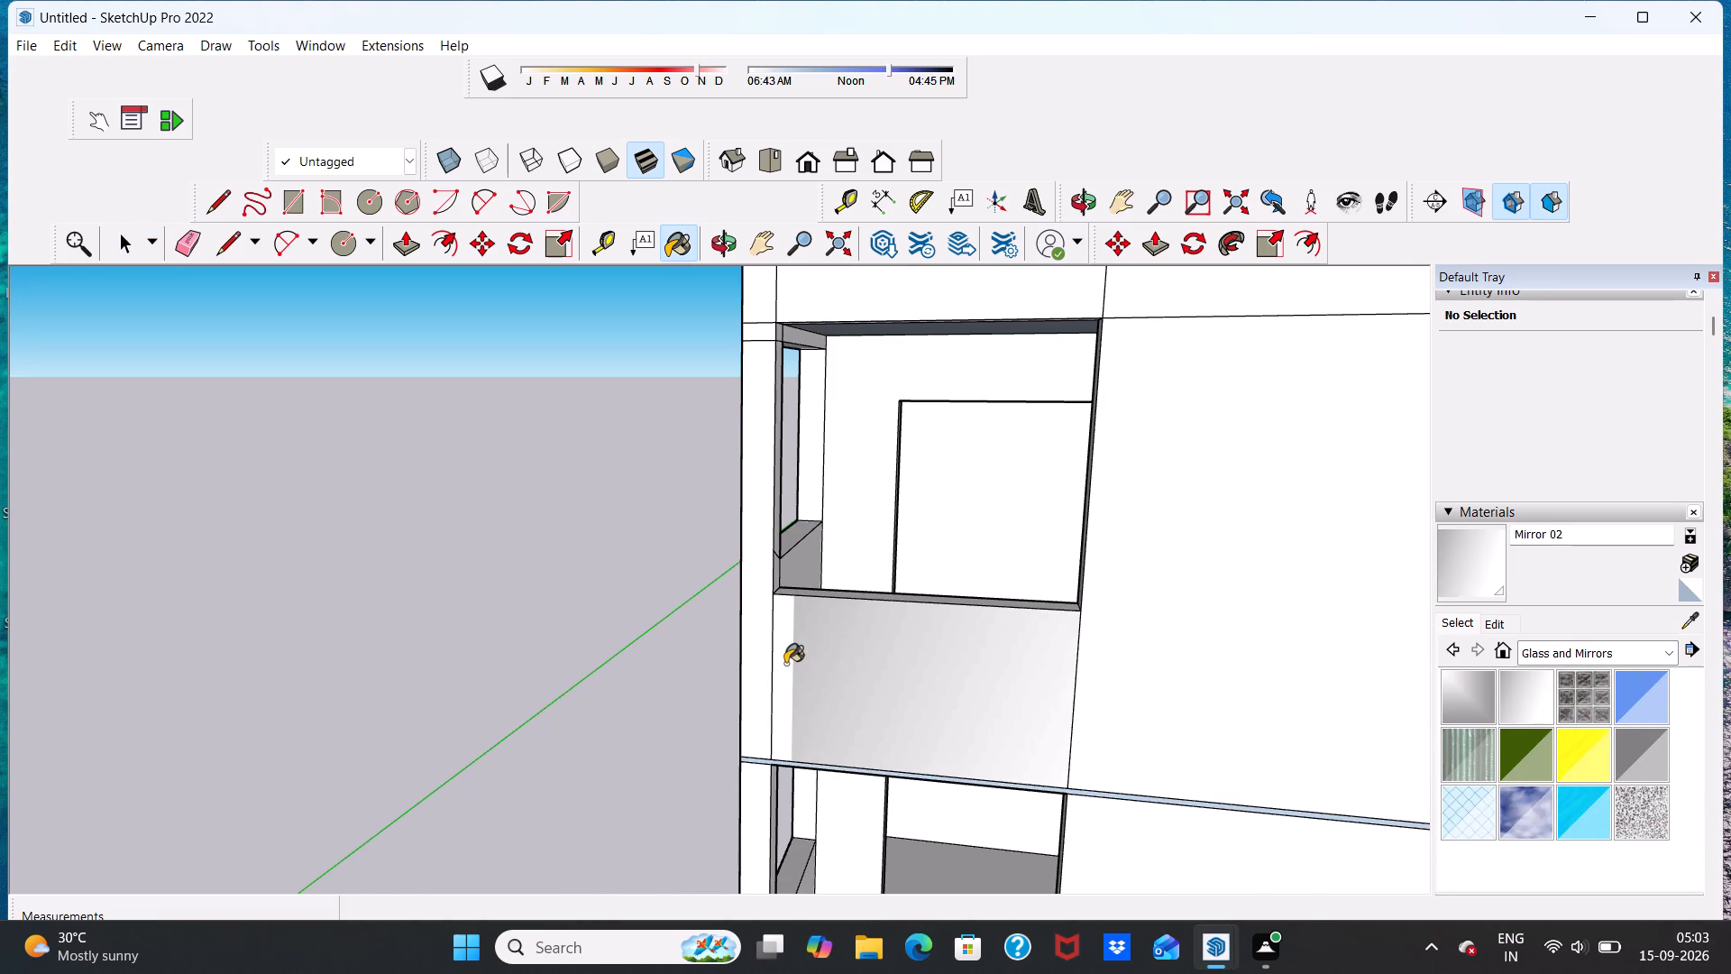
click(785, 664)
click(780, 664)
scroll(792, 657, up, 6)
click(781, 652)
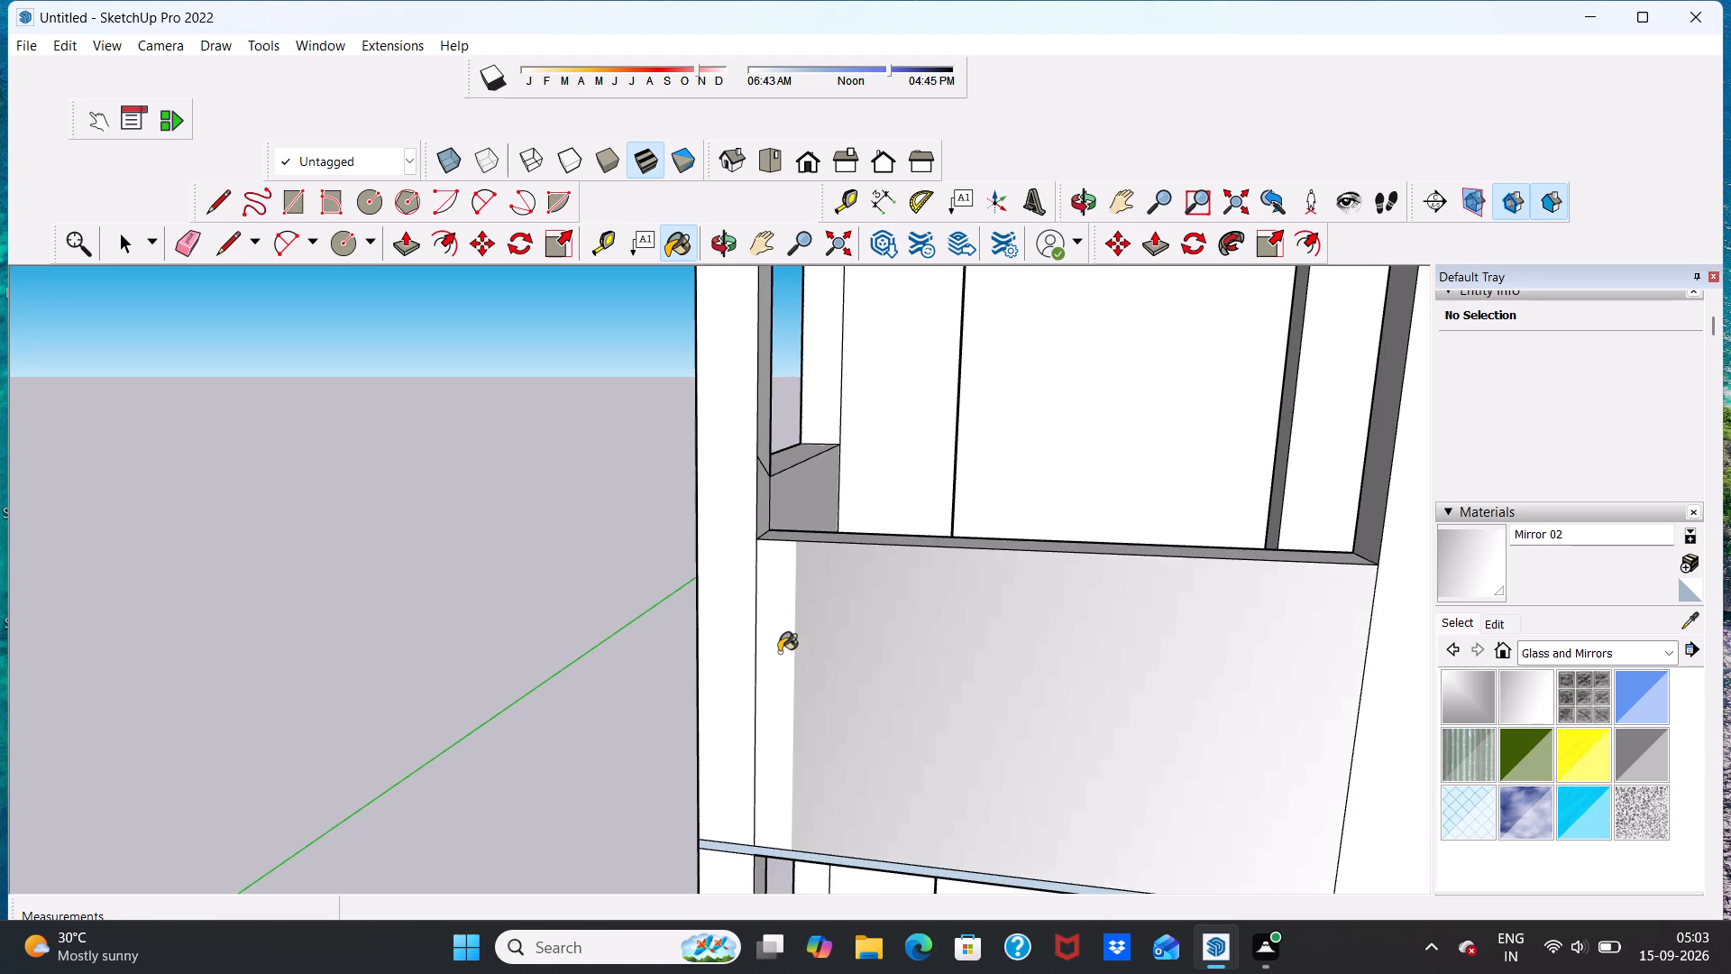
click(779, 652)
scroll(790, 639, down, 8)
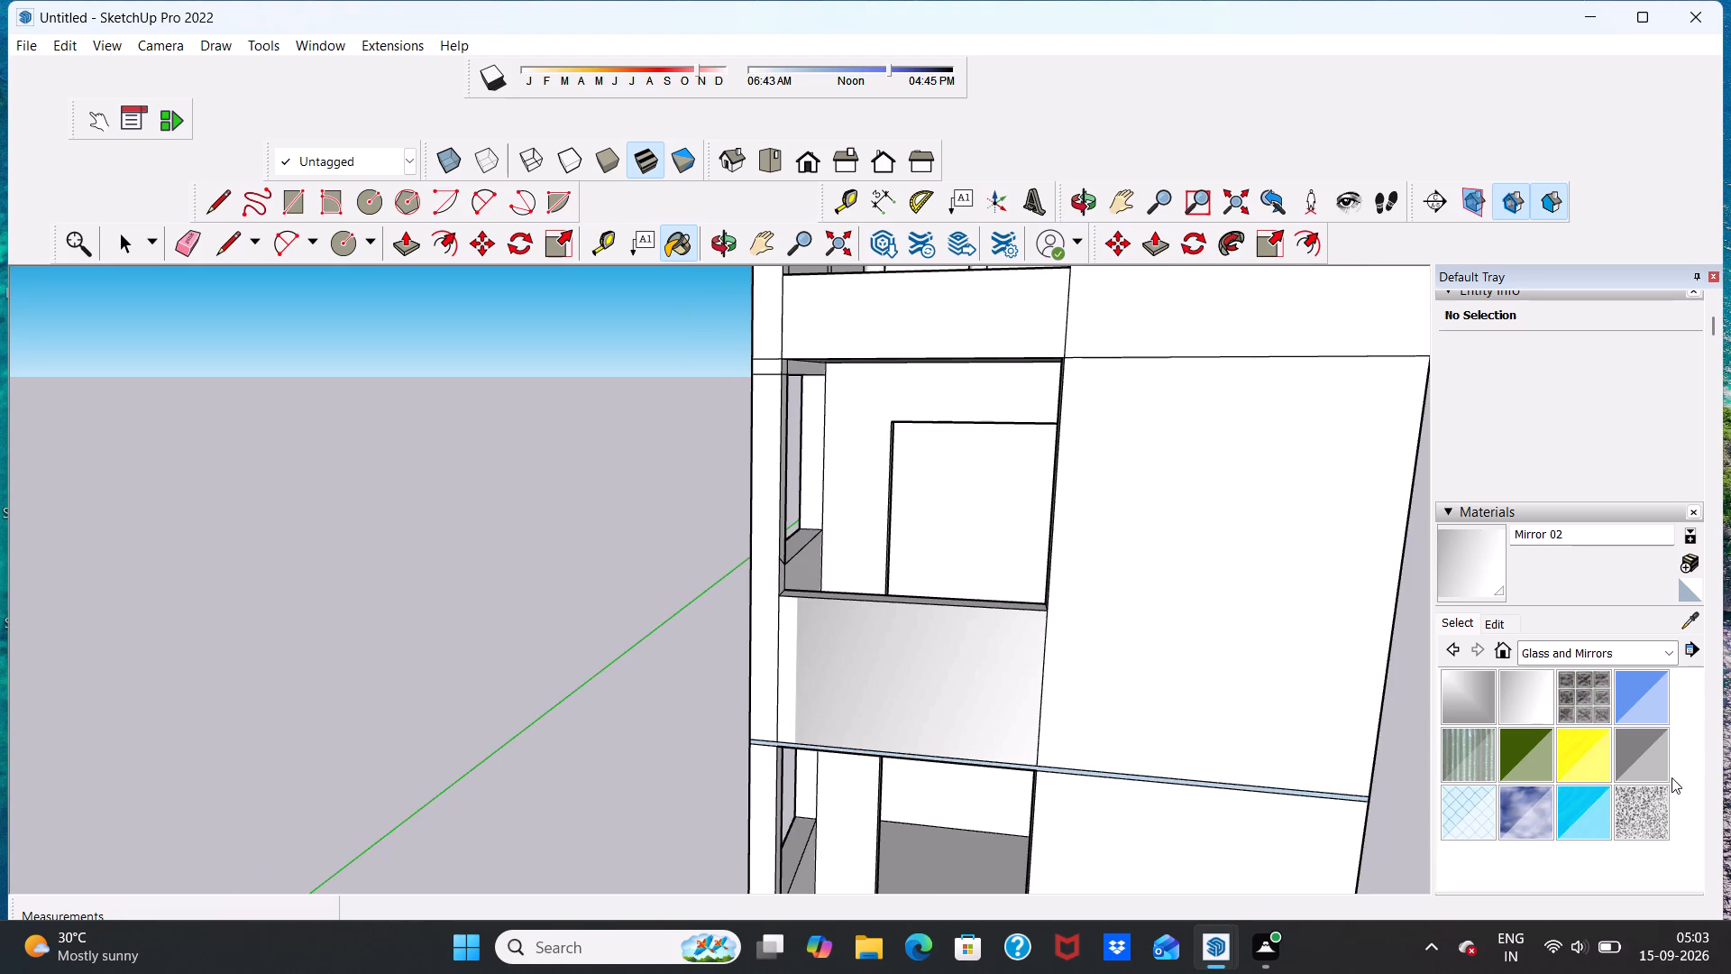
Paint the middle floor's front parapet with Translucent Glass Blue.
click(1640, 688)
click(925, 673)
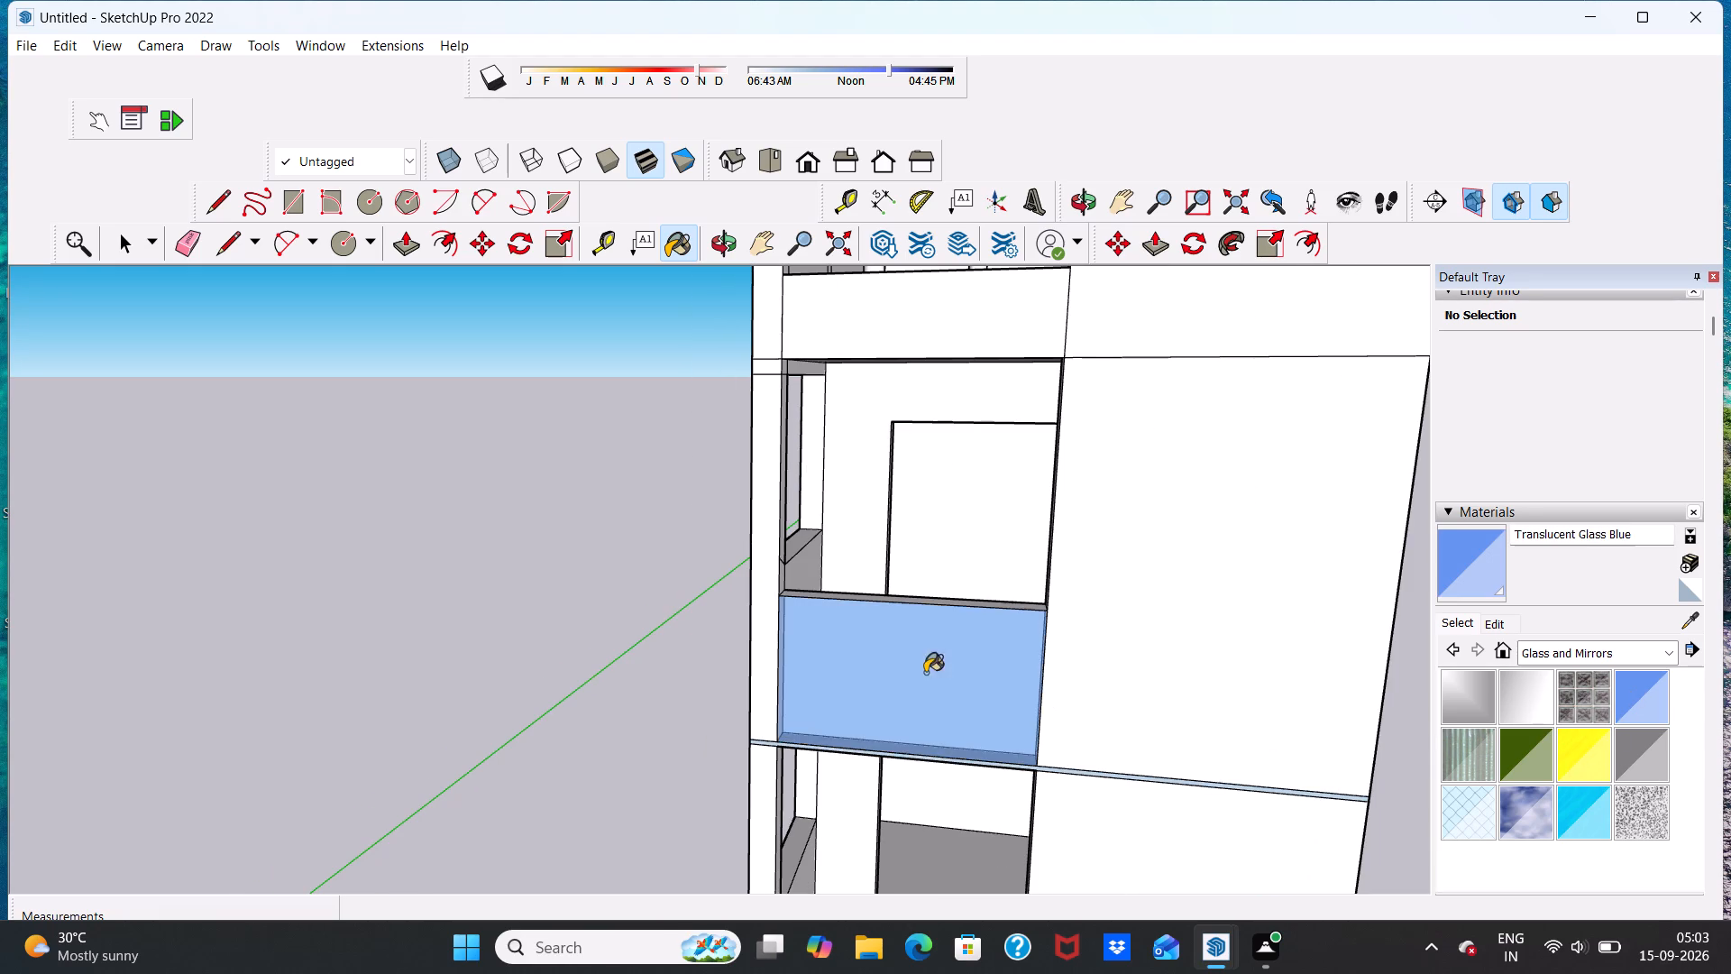
Examine the building's front with the glass parapet and the roof railing from farther away and from different angles.
scroll(853, 679, up, 3)
scroll(902, 673, down, 10)
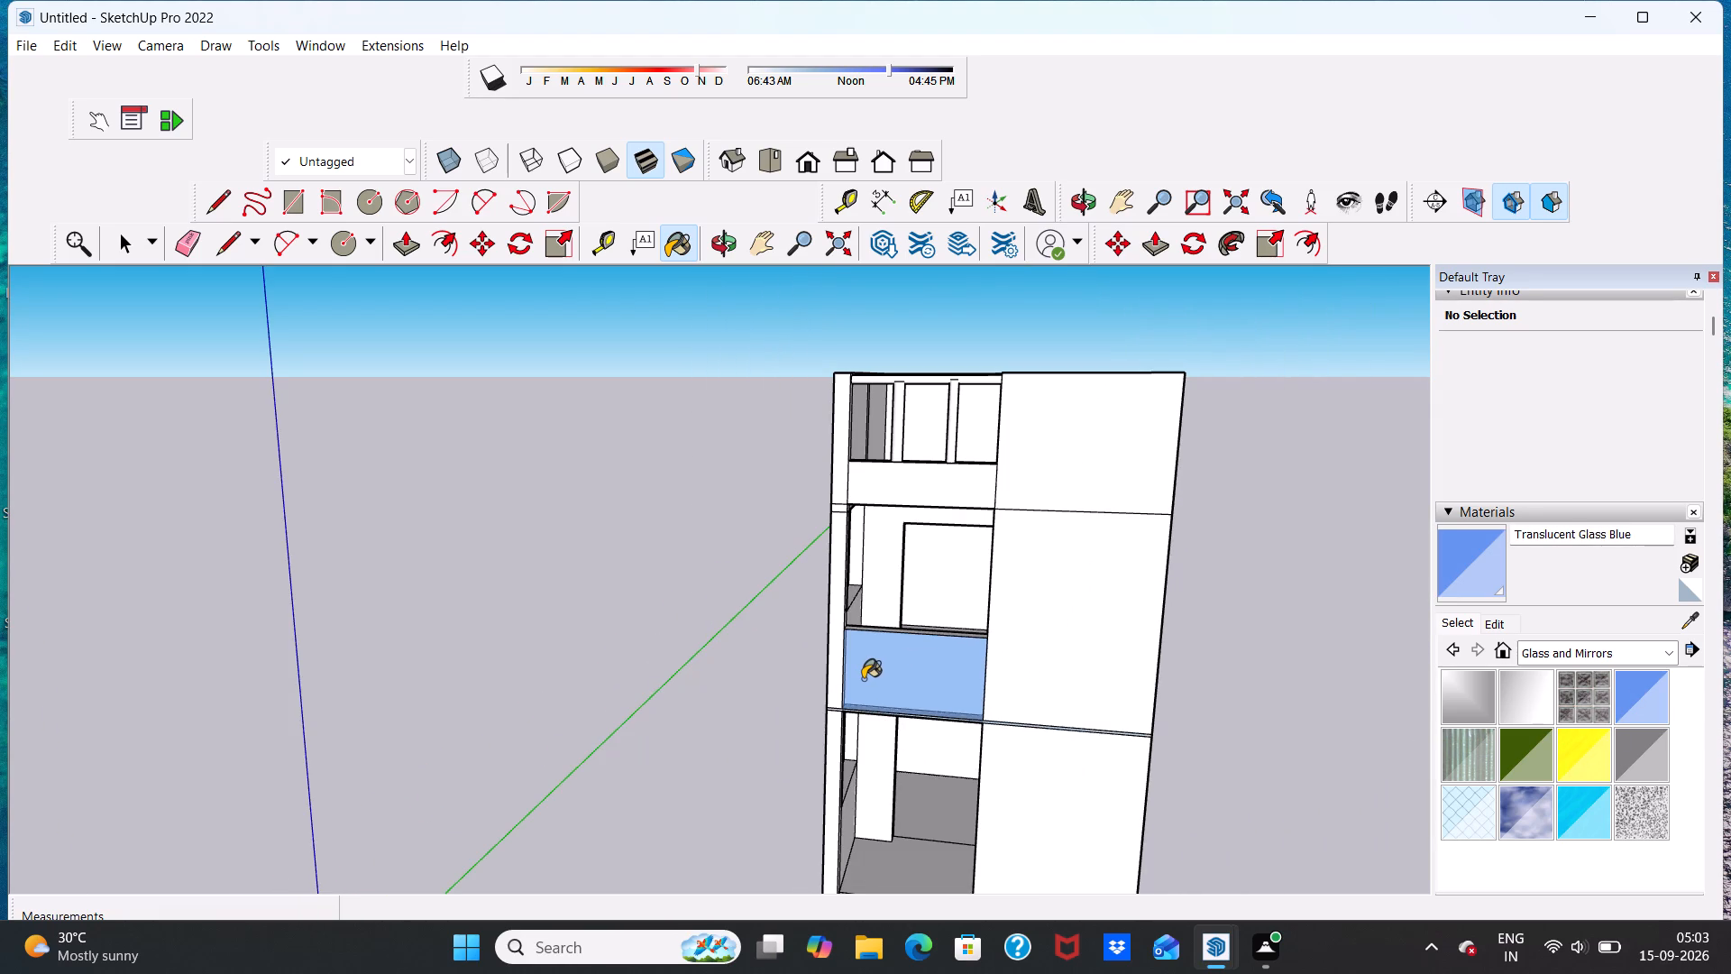
scroll(916, 644, down, 4)
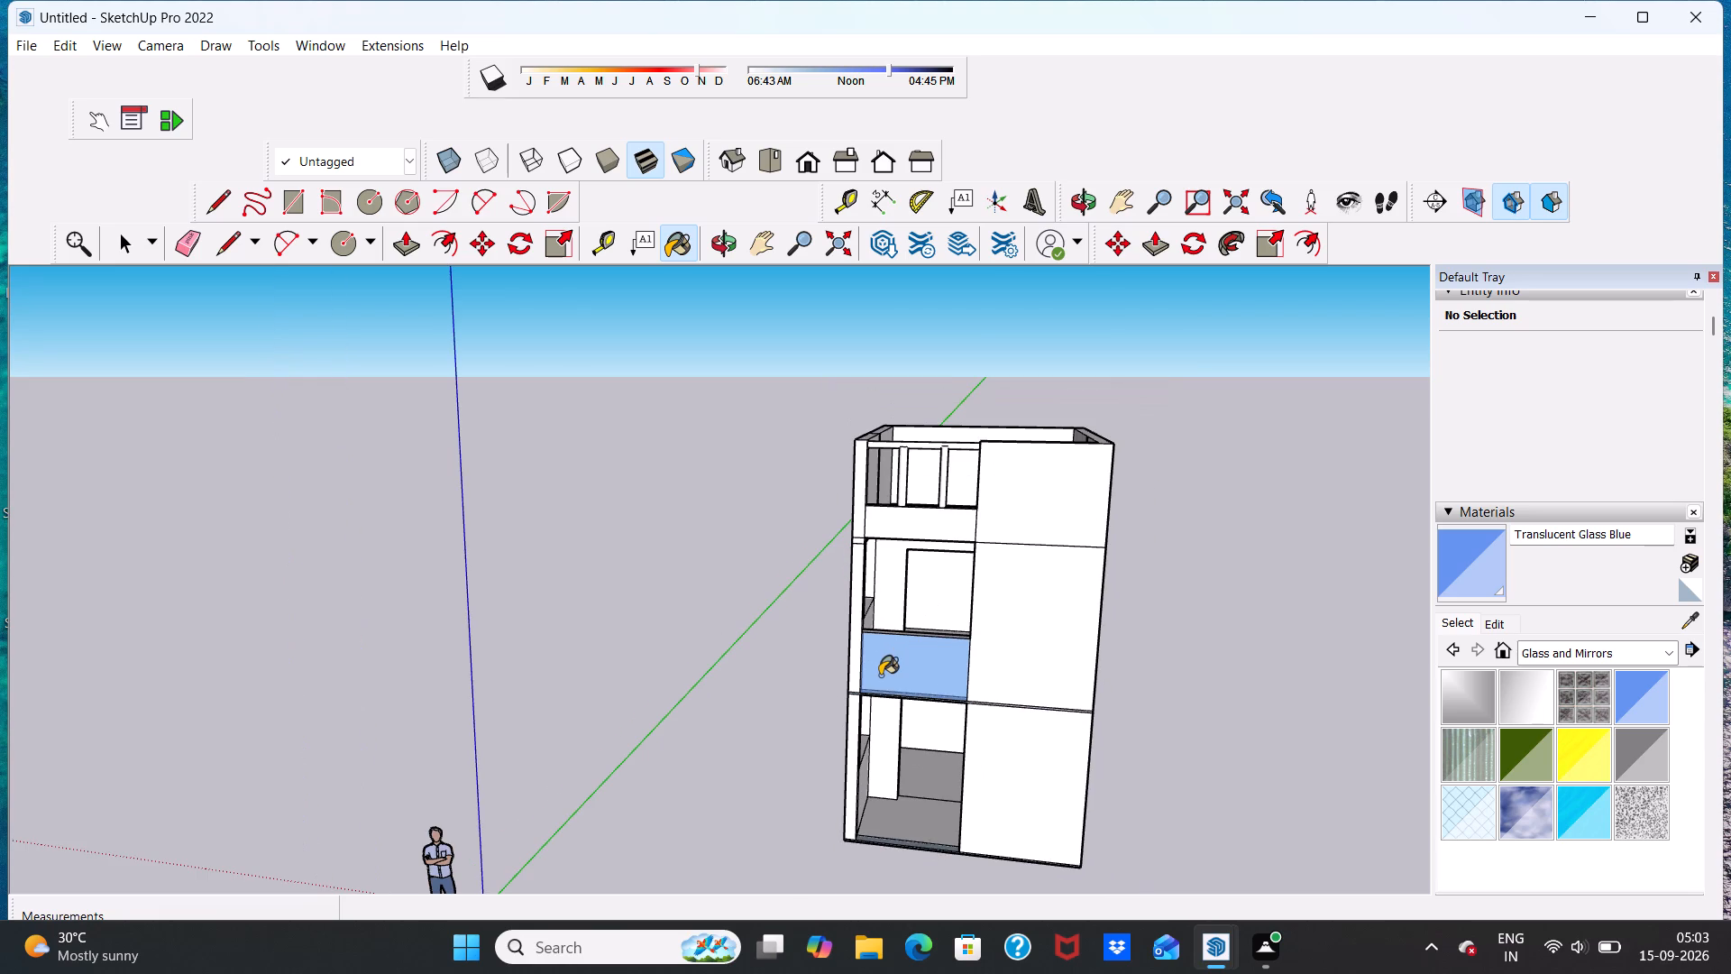
scroll(880, 675, down, 2)
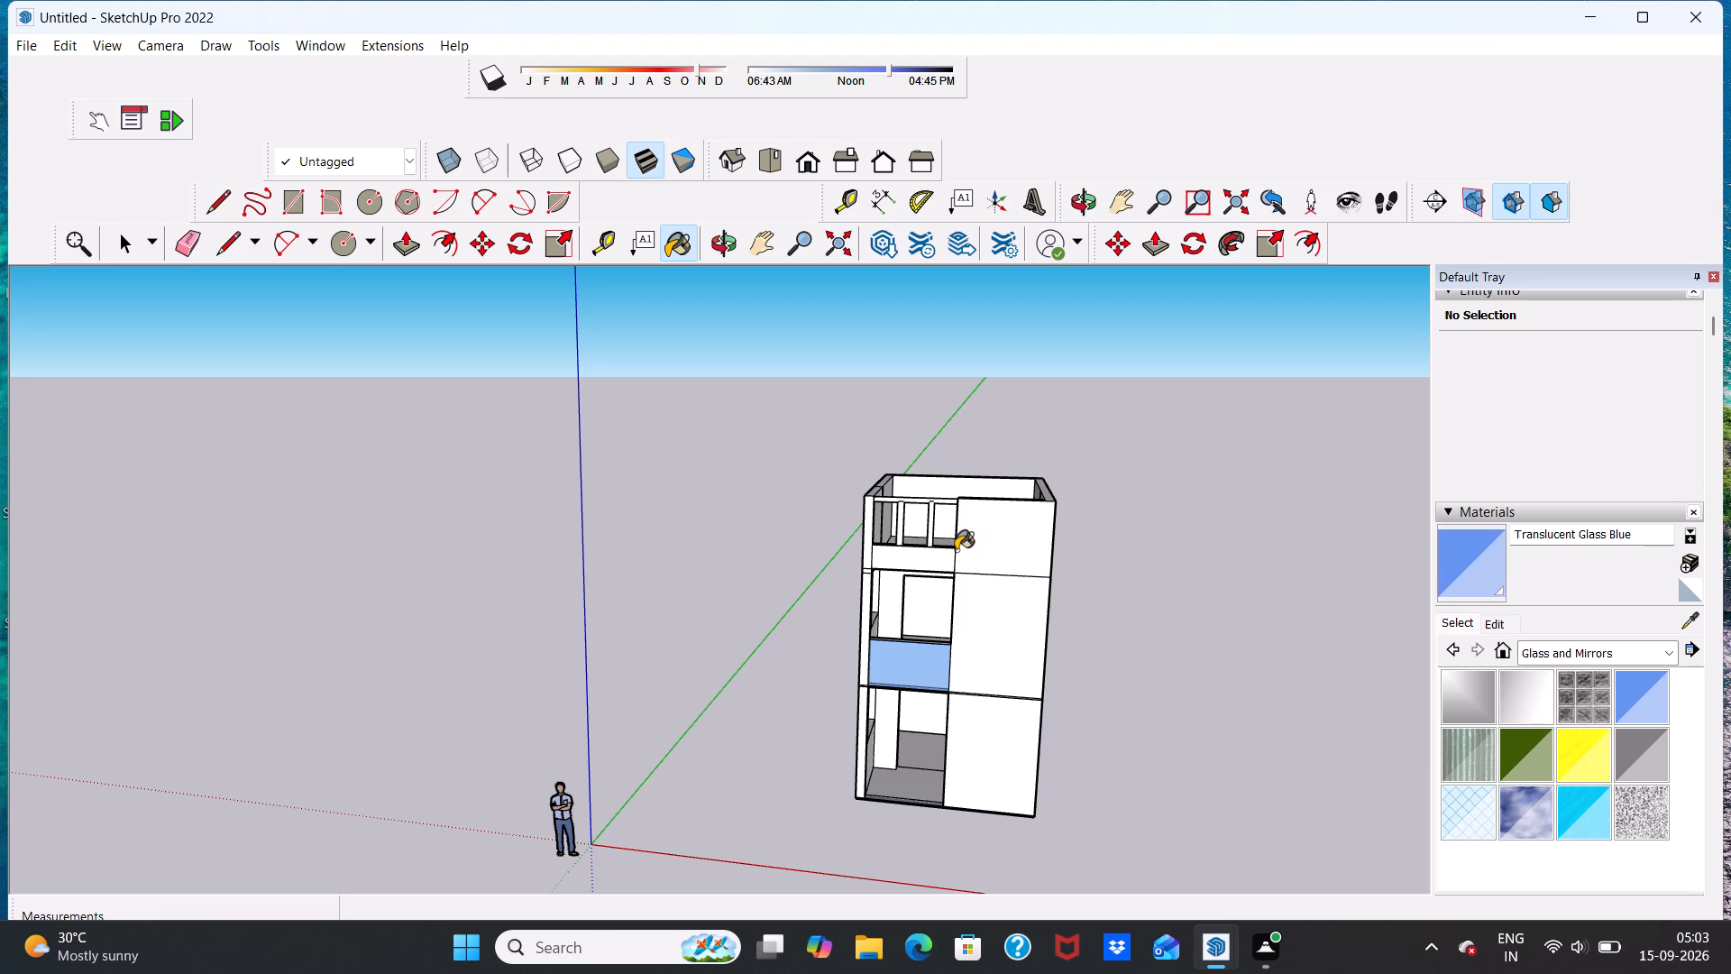
scroll(937, 574, up, 4)
scroll(937, 574, down, 6)
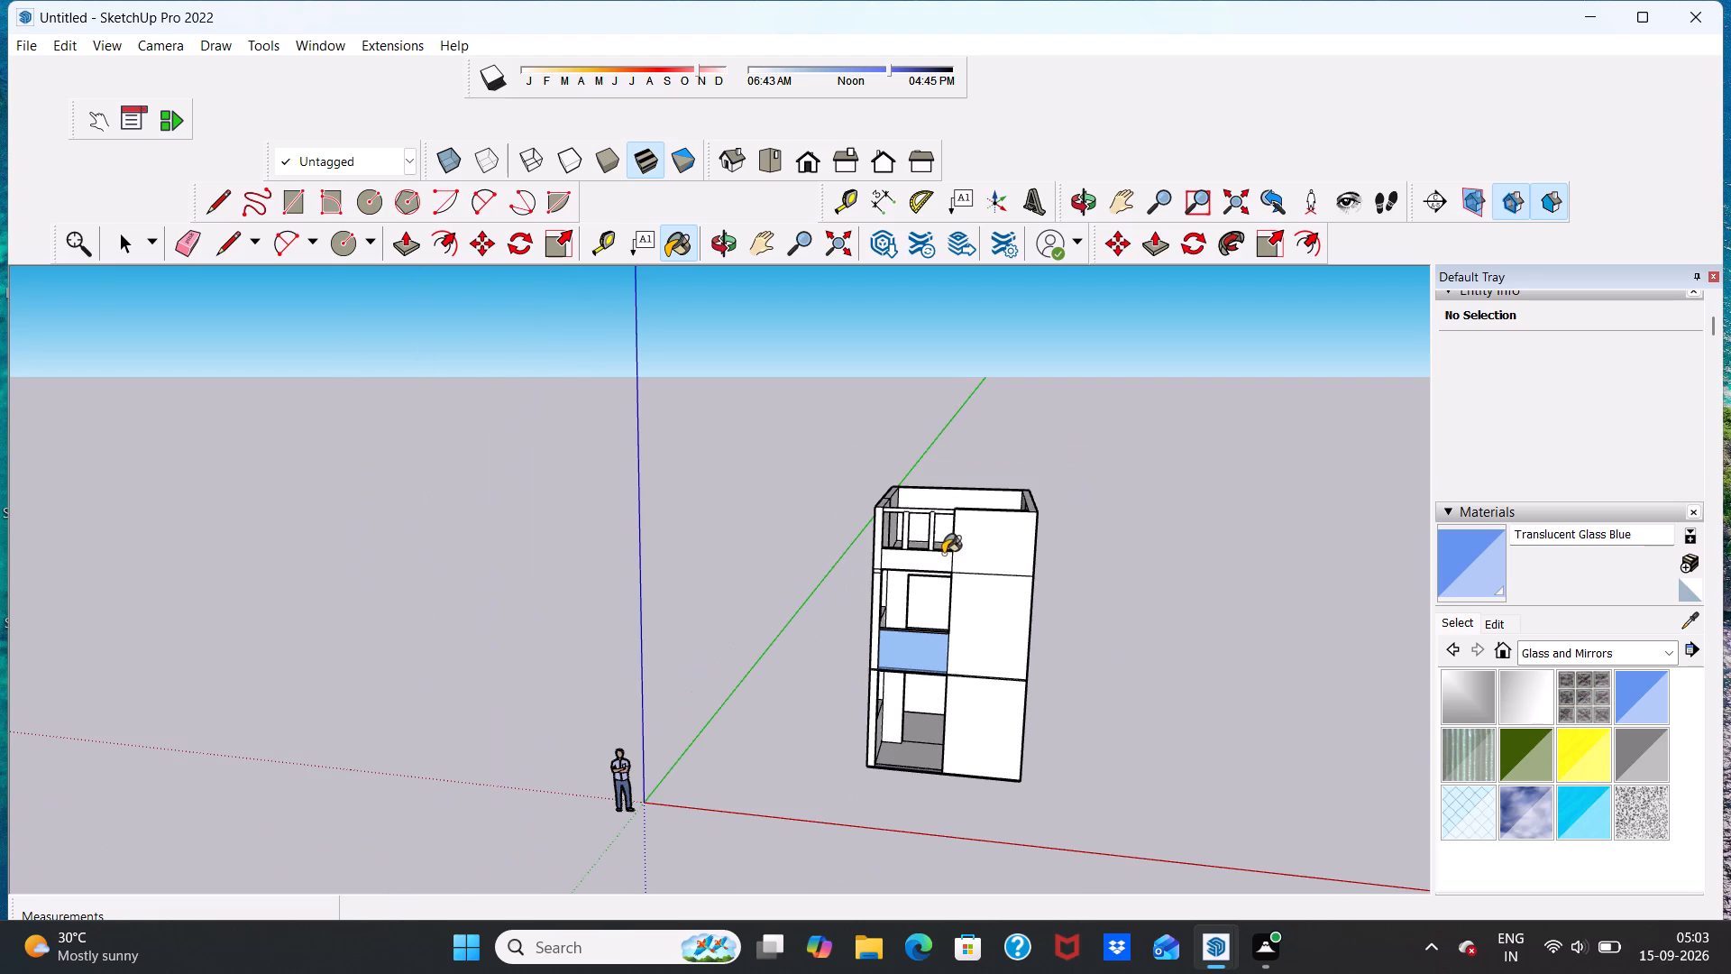
scroll(948, 547, up, 9)
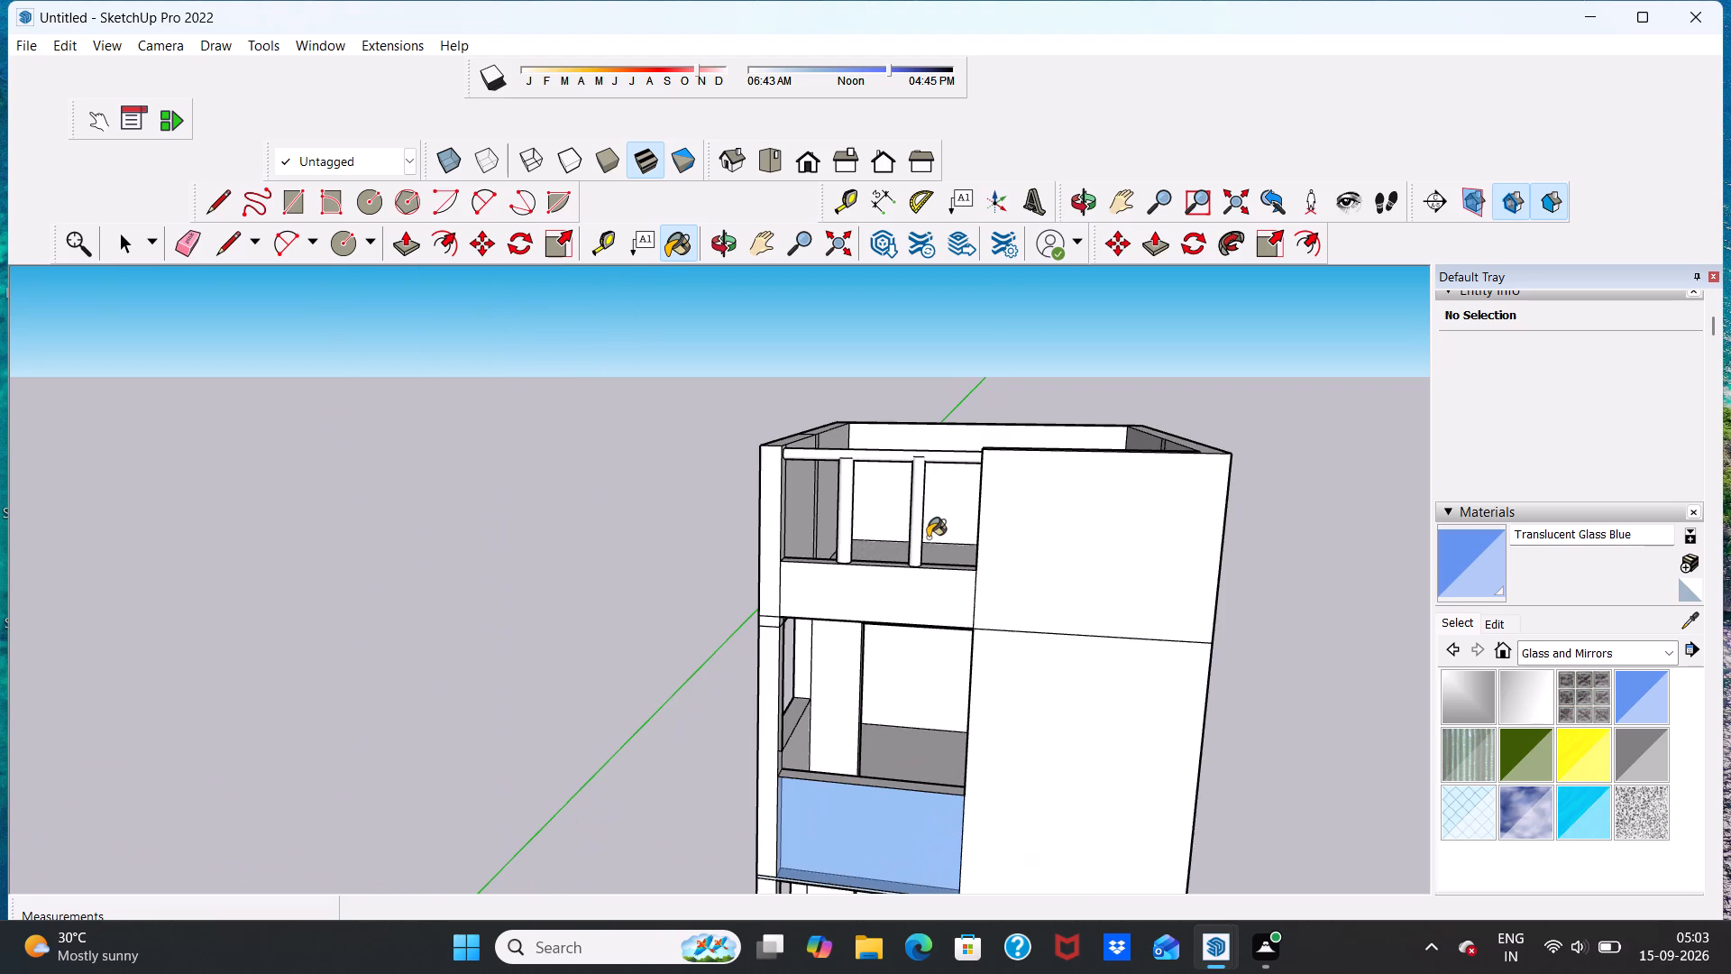
scroll(932, 530, down, 5)
middle_drag(1030, 590, 994, 482)
key(space)
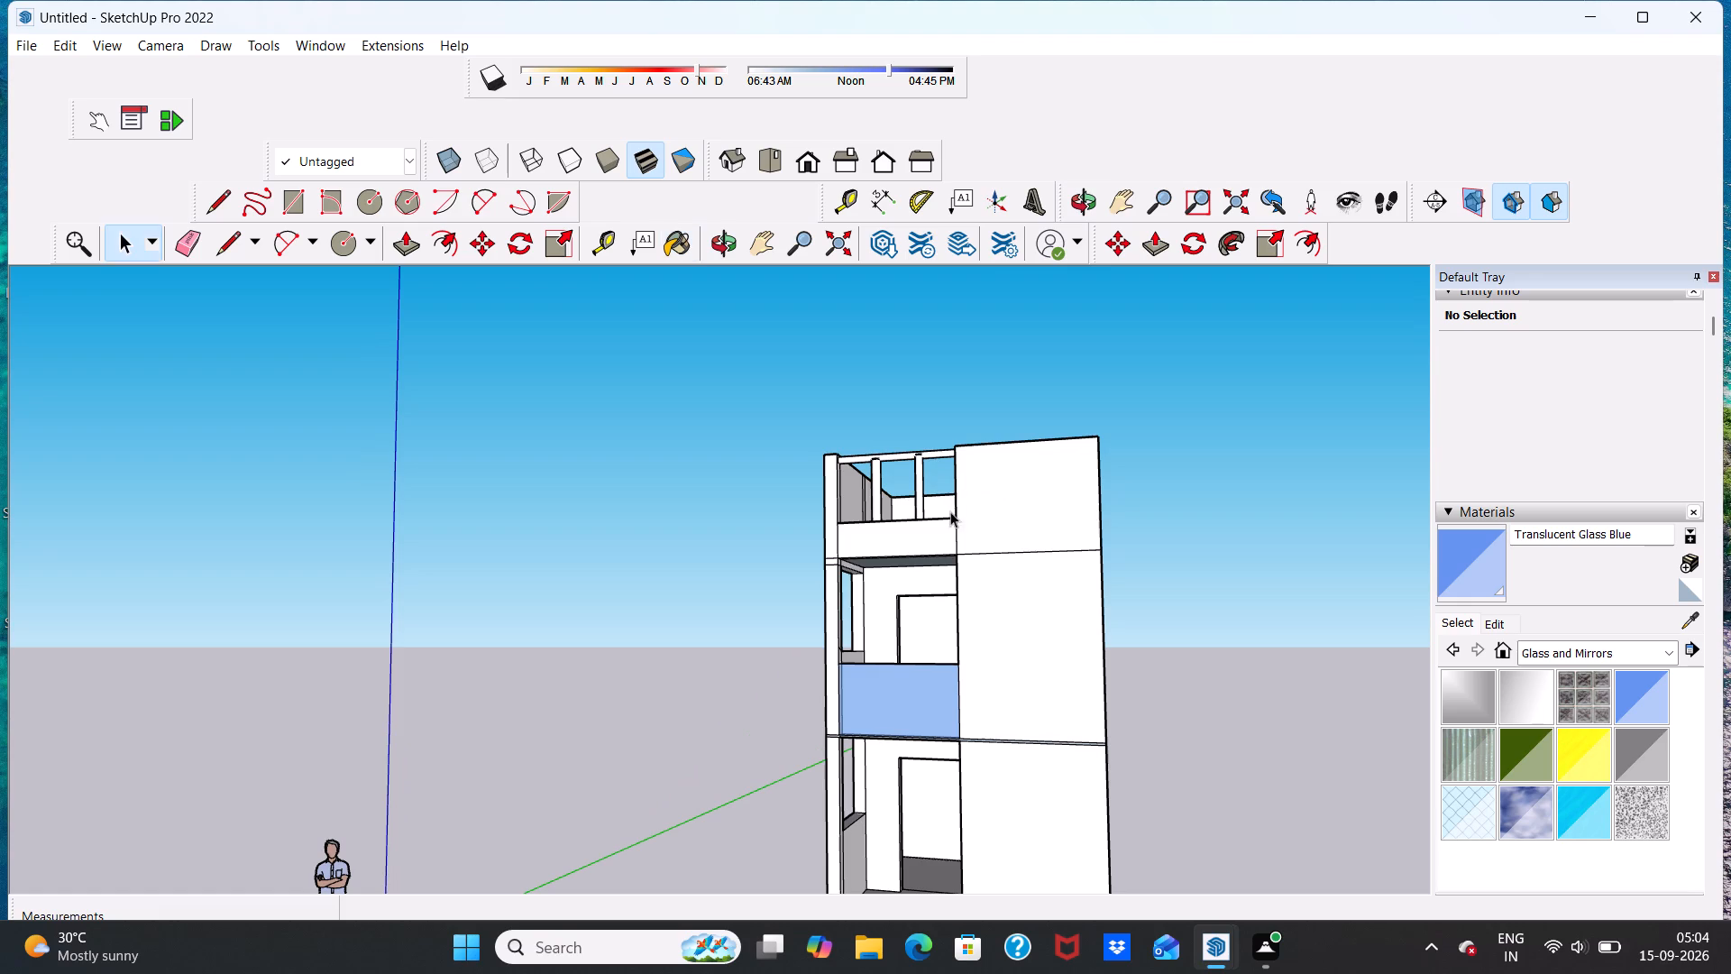
middle_drag(902, 481, 984, 577)
scroll(897, 469, up, 5)
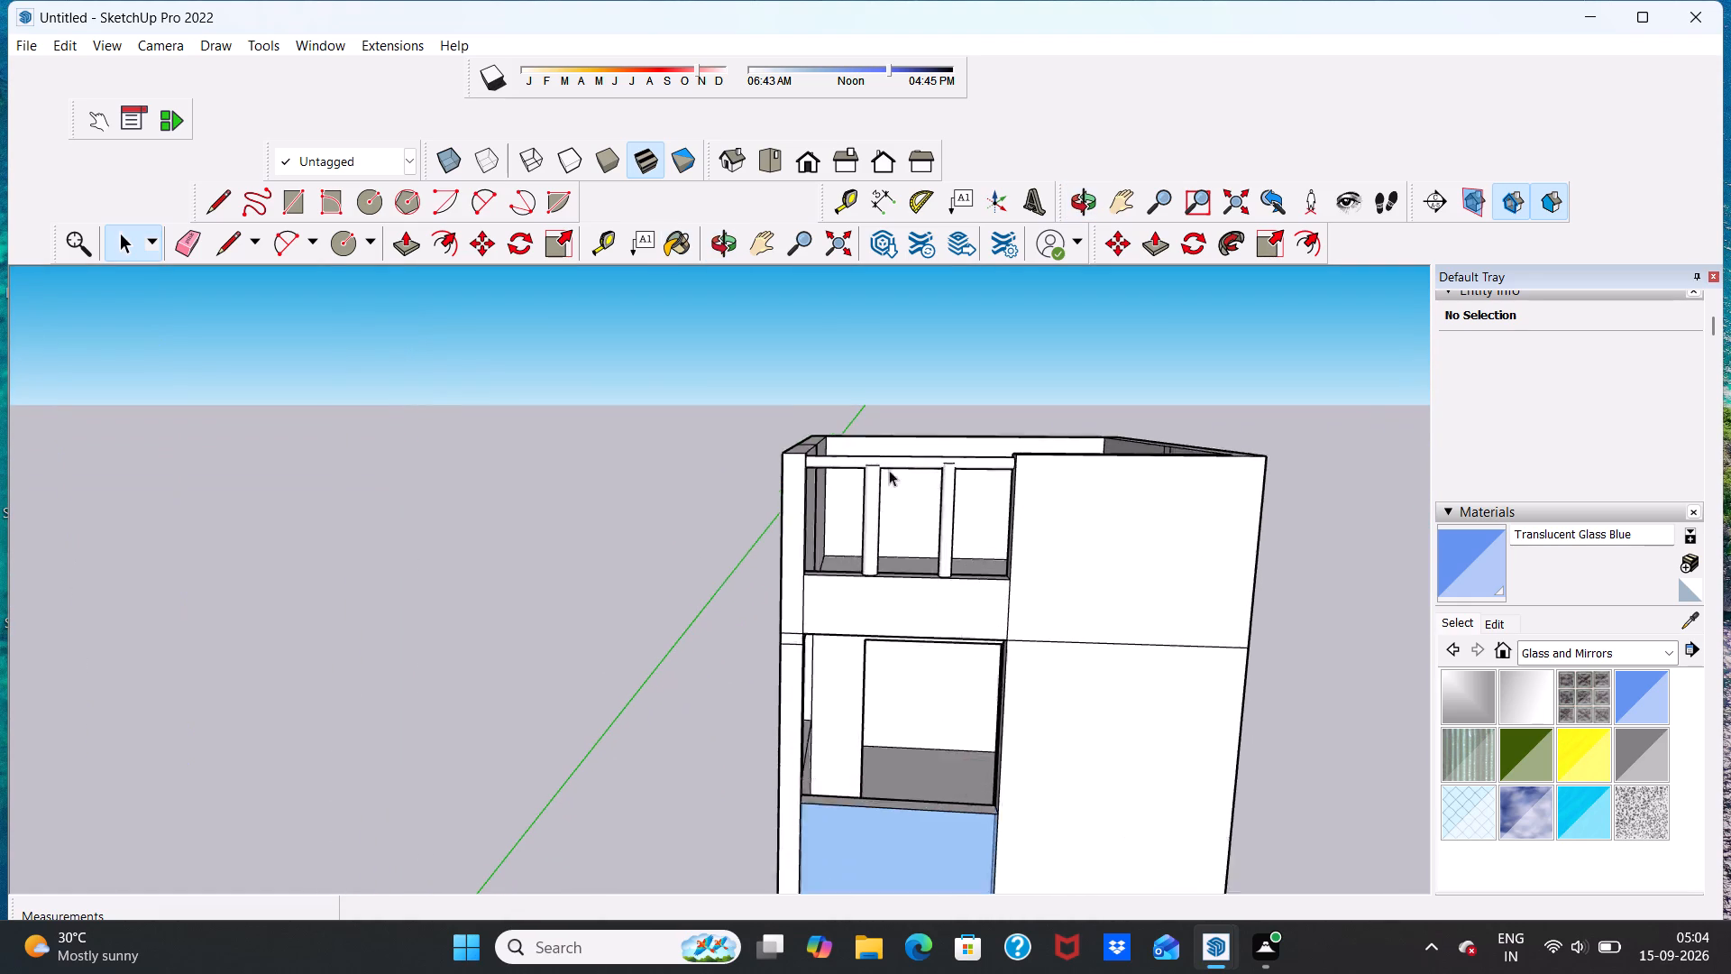
scroll(889, 470, up, 2)
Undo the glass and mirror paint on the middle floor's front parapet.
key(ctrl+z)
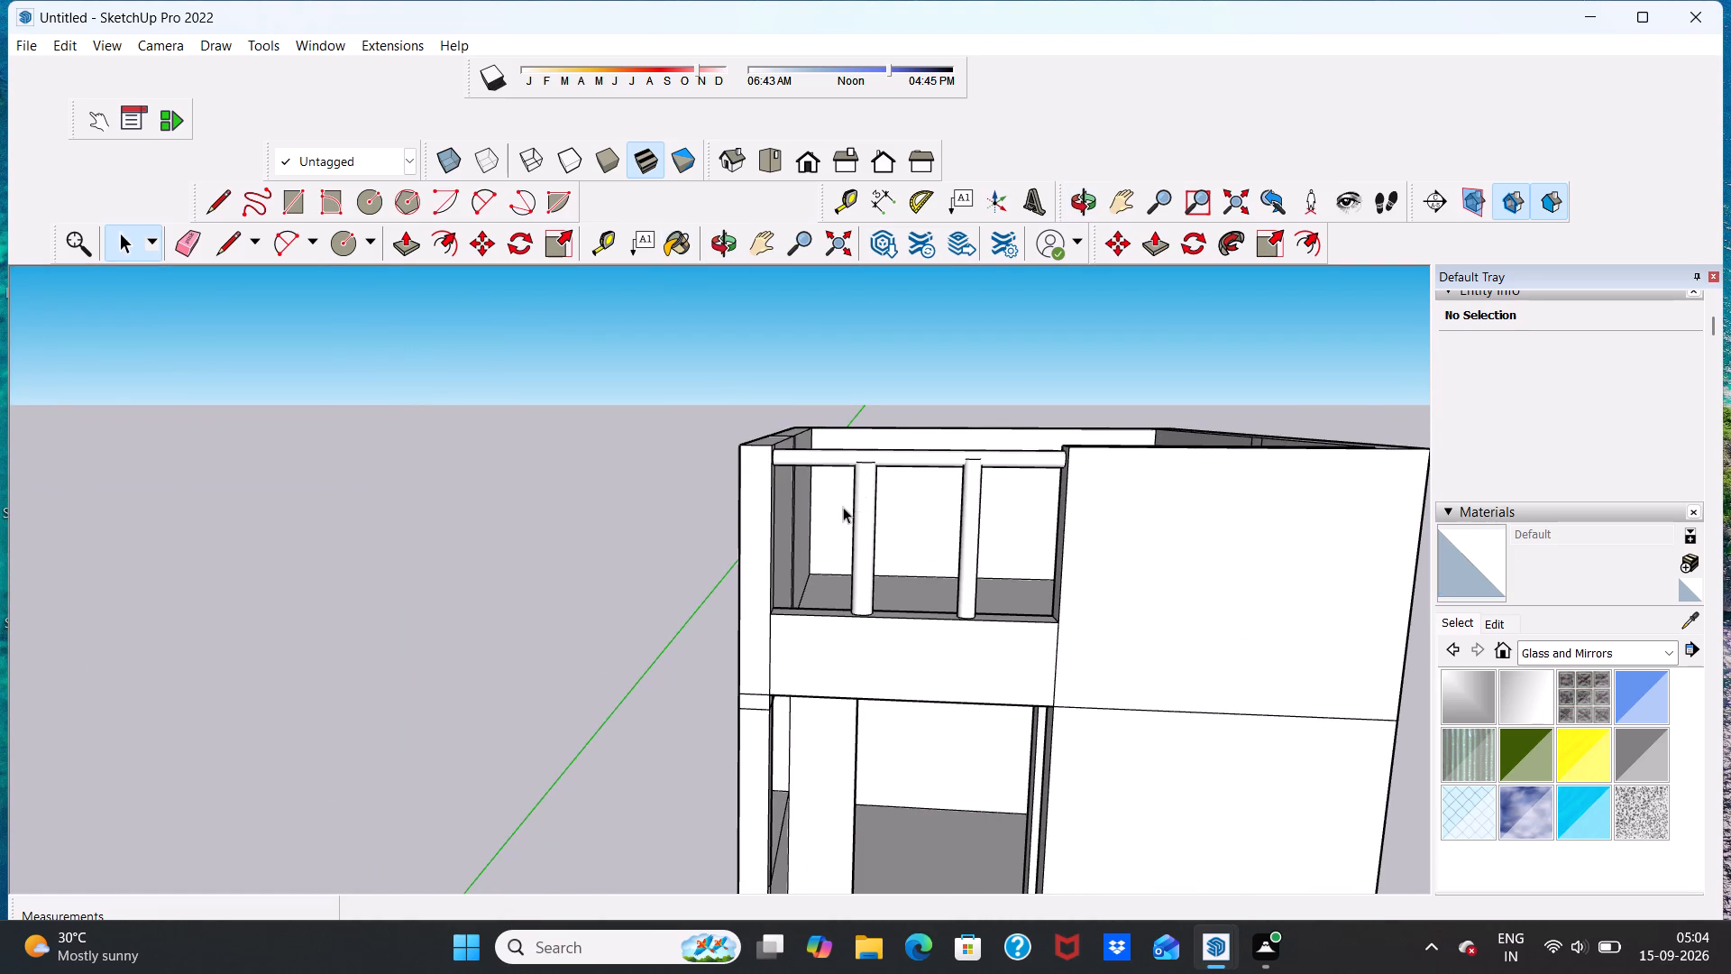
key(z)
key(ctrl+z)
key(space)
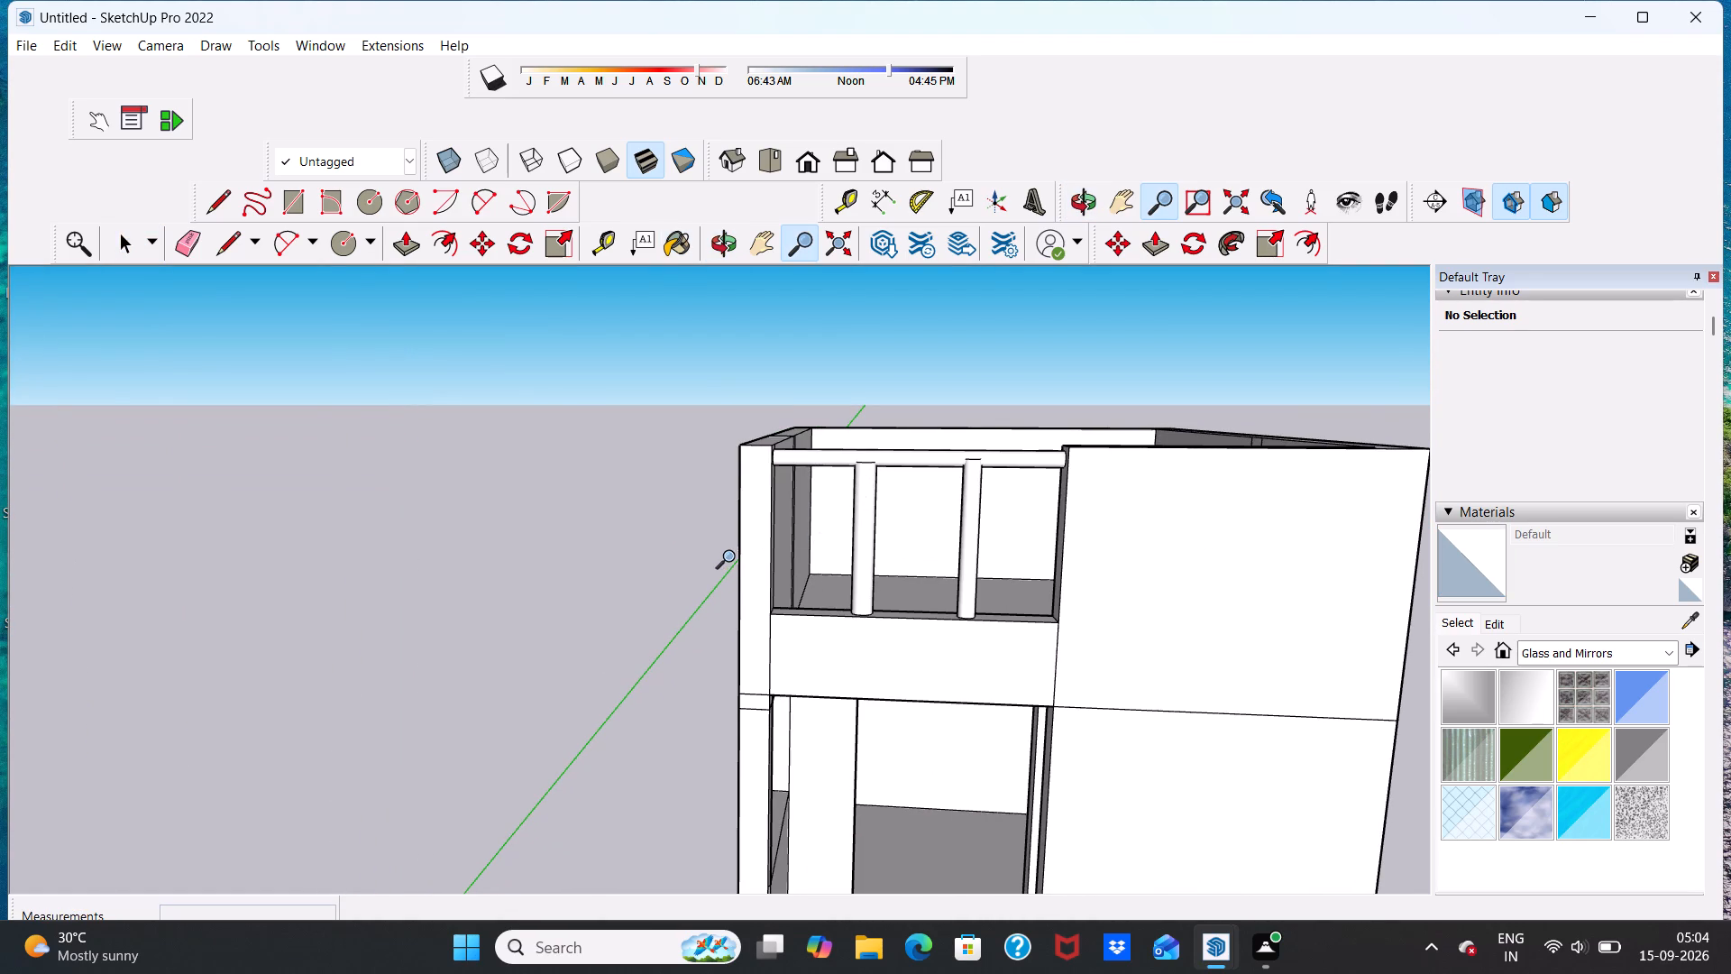
Undo the two round posts, their base circles, and the round rail with its circle profile at the roof's front opening.
key(ctrl+z)
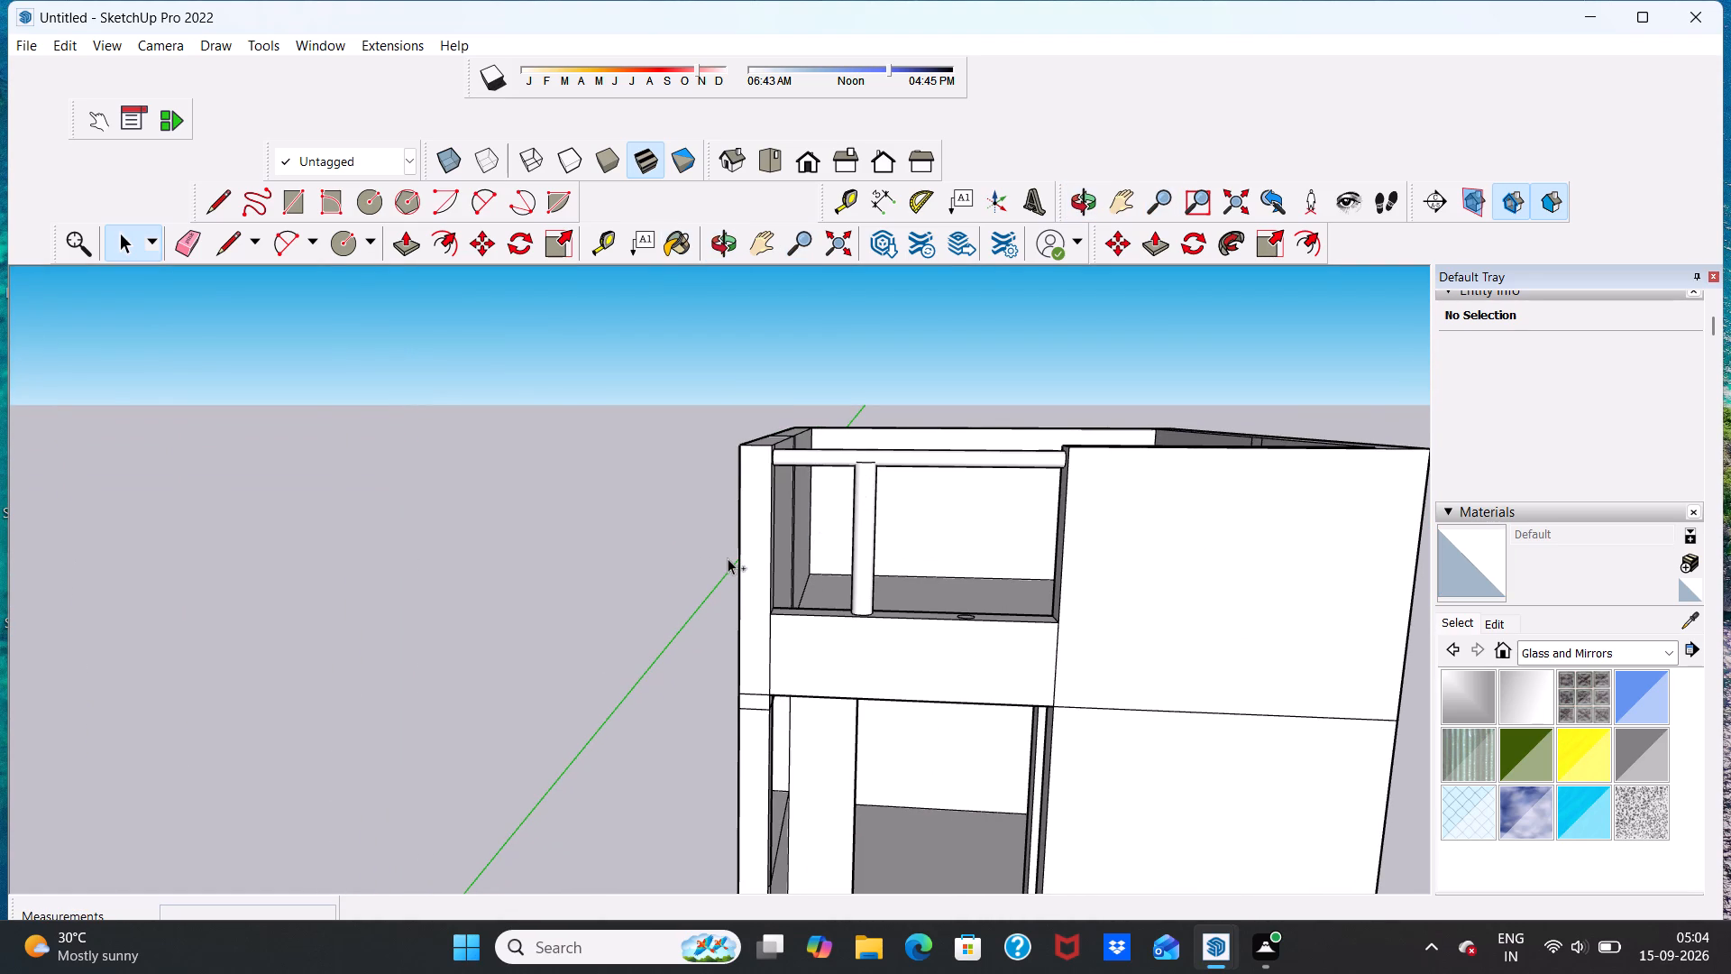
key(ctrl+z)
key(ctrl+z)
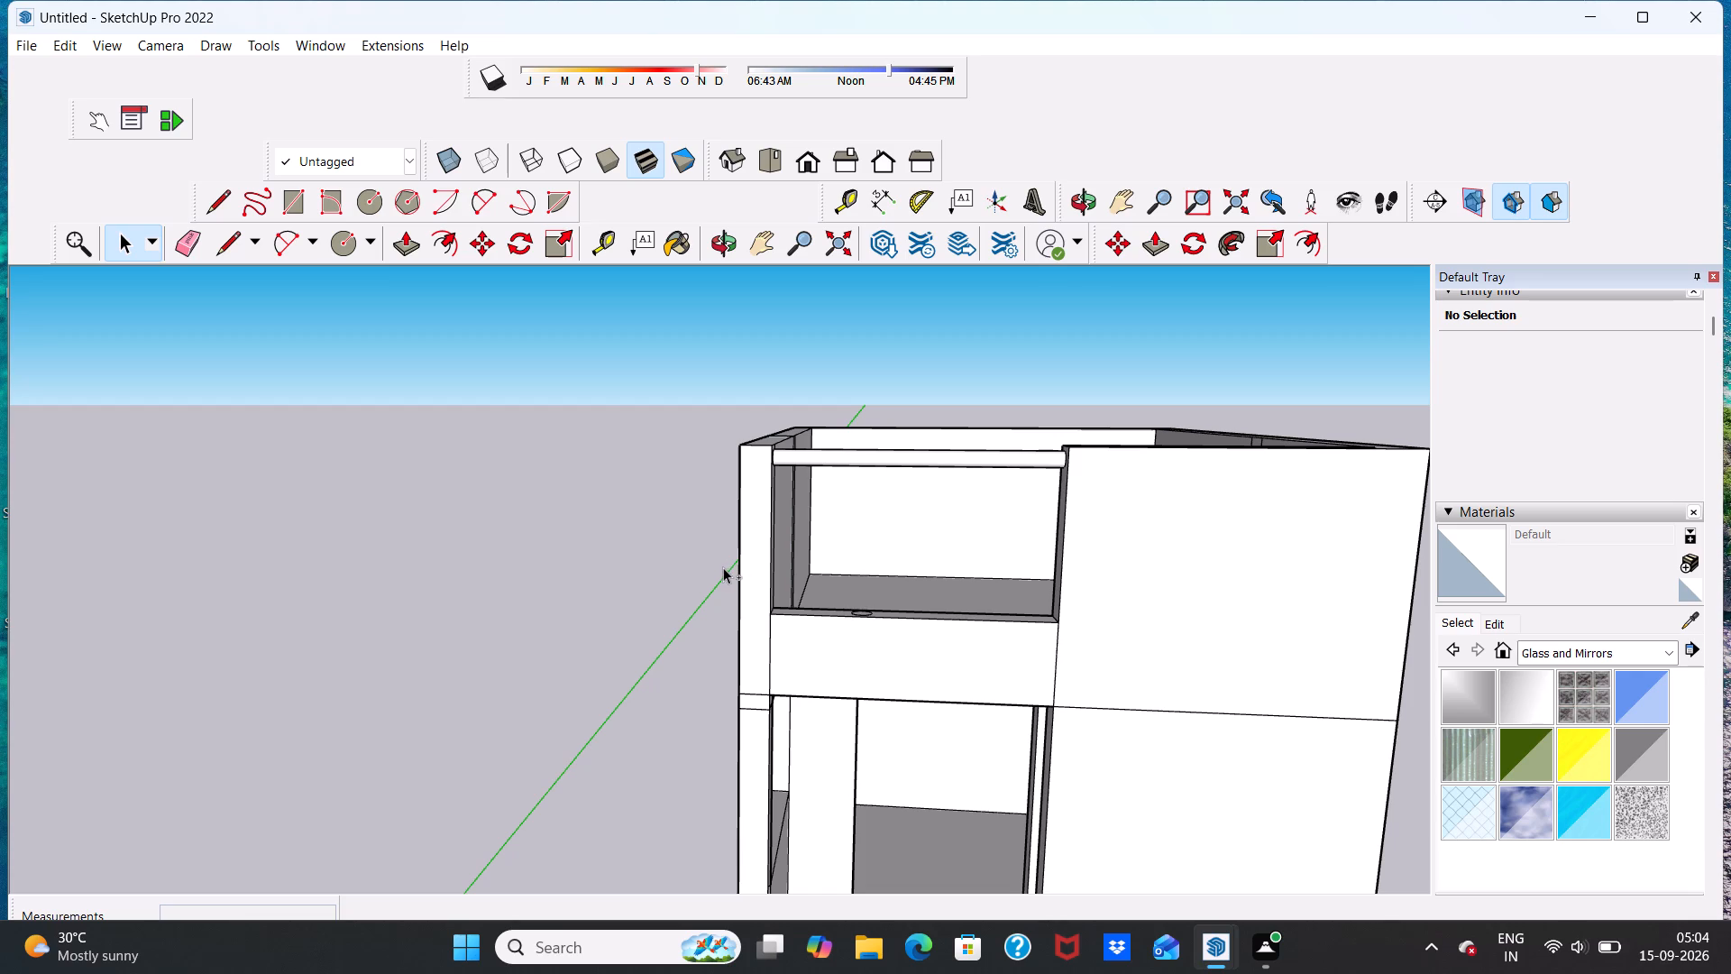
key(ctrl+z)
key(ctrl+z)
scroll(791, 481, up, 2)
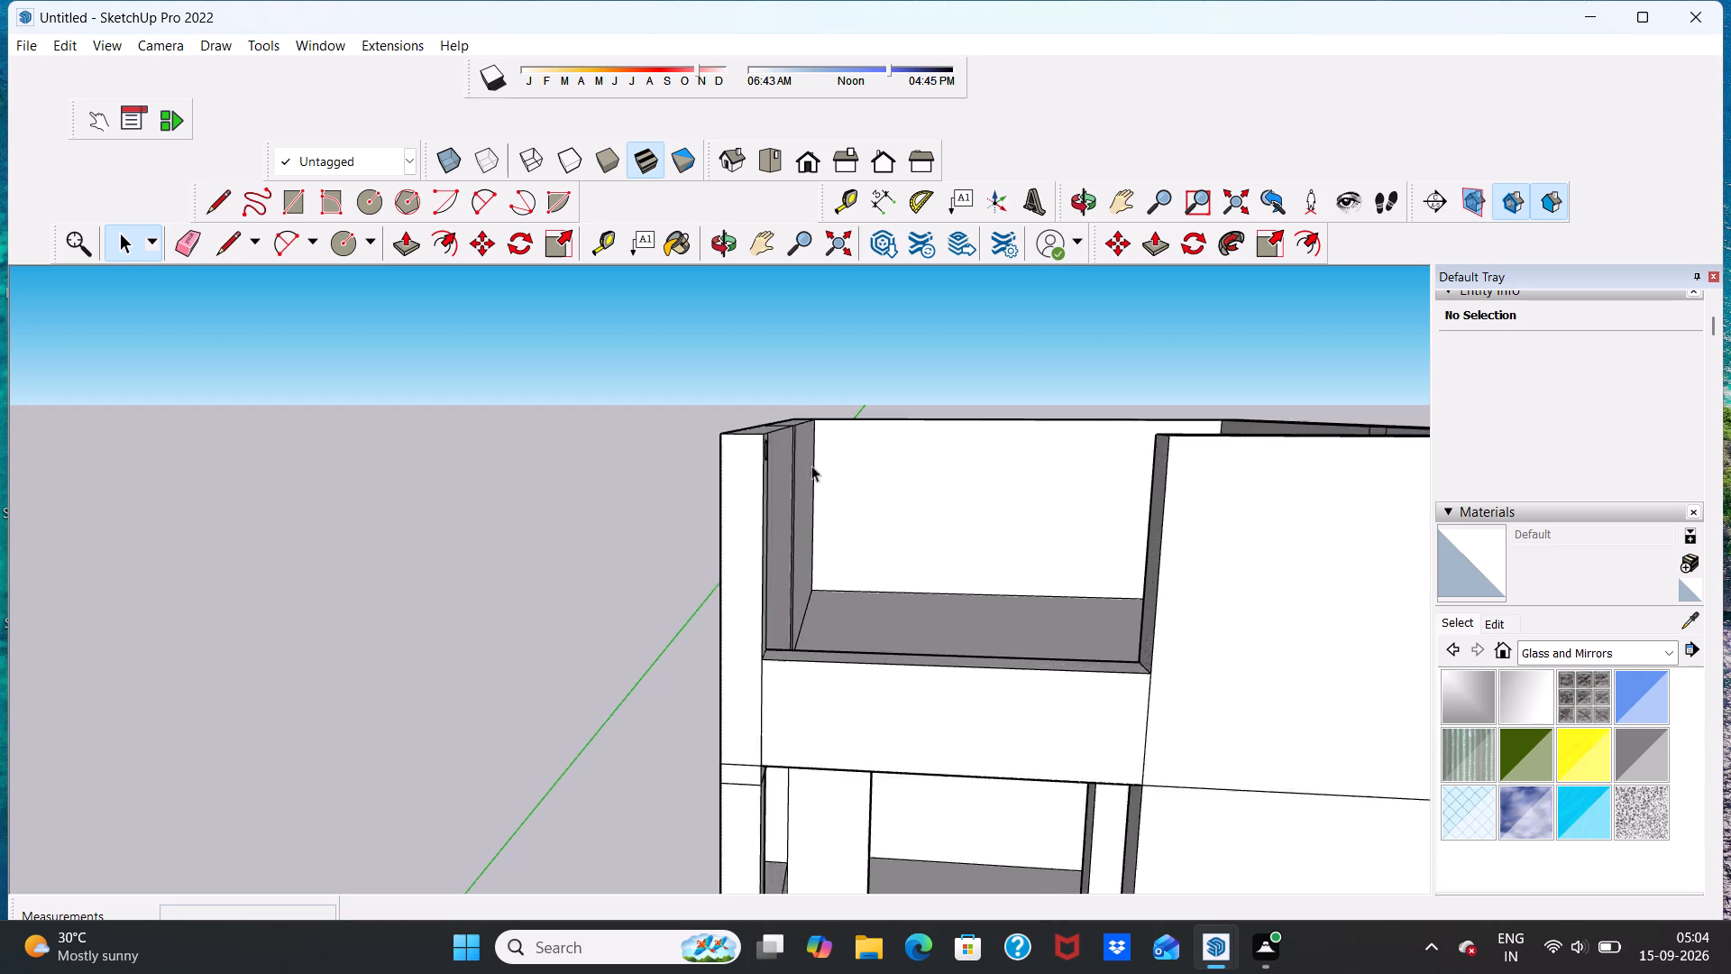
scroll(811, 465, up, 6)
scroll(811, 464, down, 3)
key(ctrl+z)
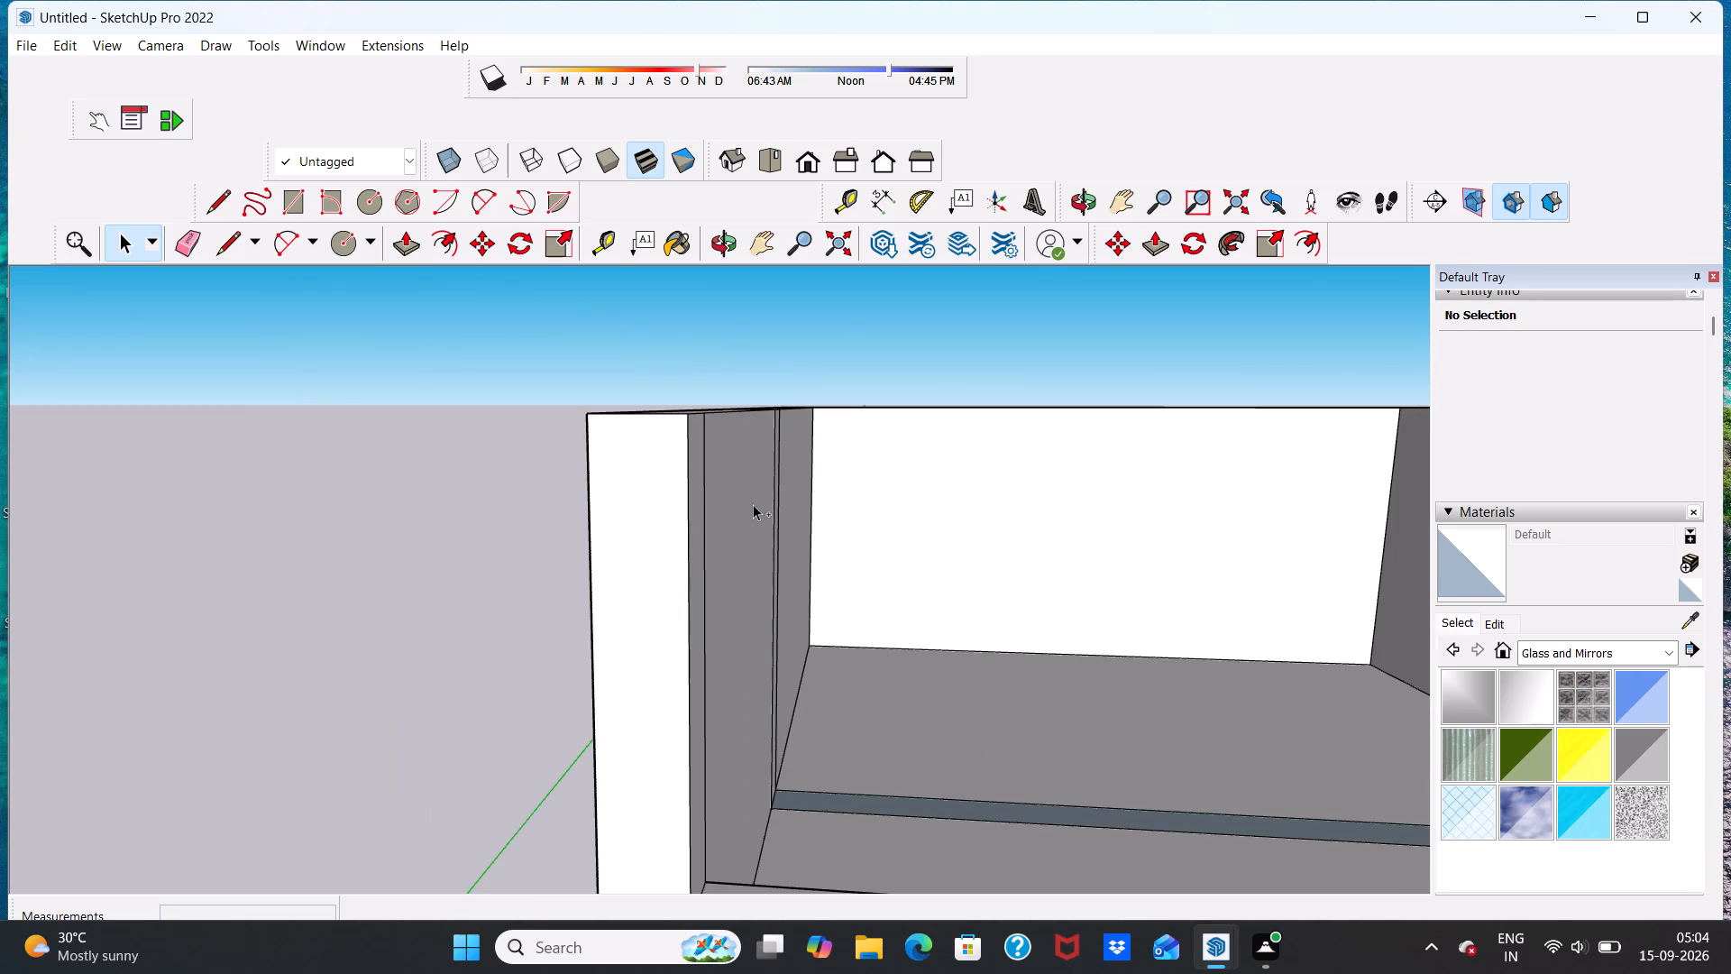
Draw a circle of about 3 1/8" radius on the side wall's inner face strip at the roof's front opening.
scroll(752, 513, down, 8)
middle_drag(847, 525, 847, 577)
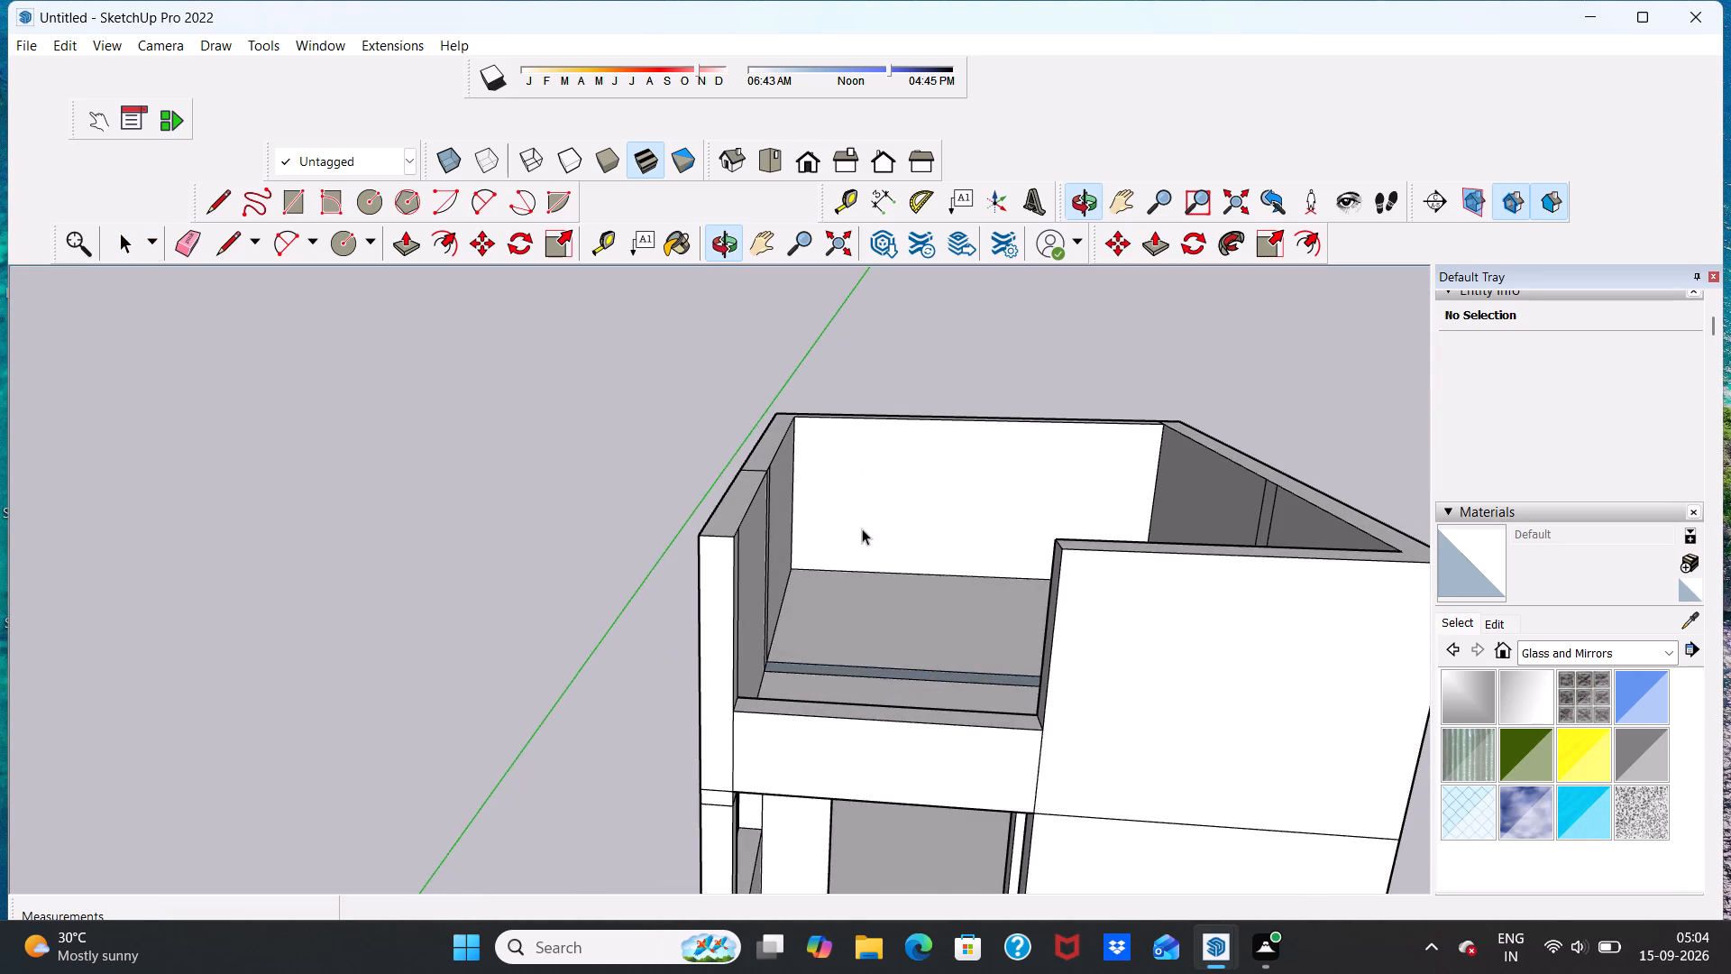
scroll(862, 528, down, 3)
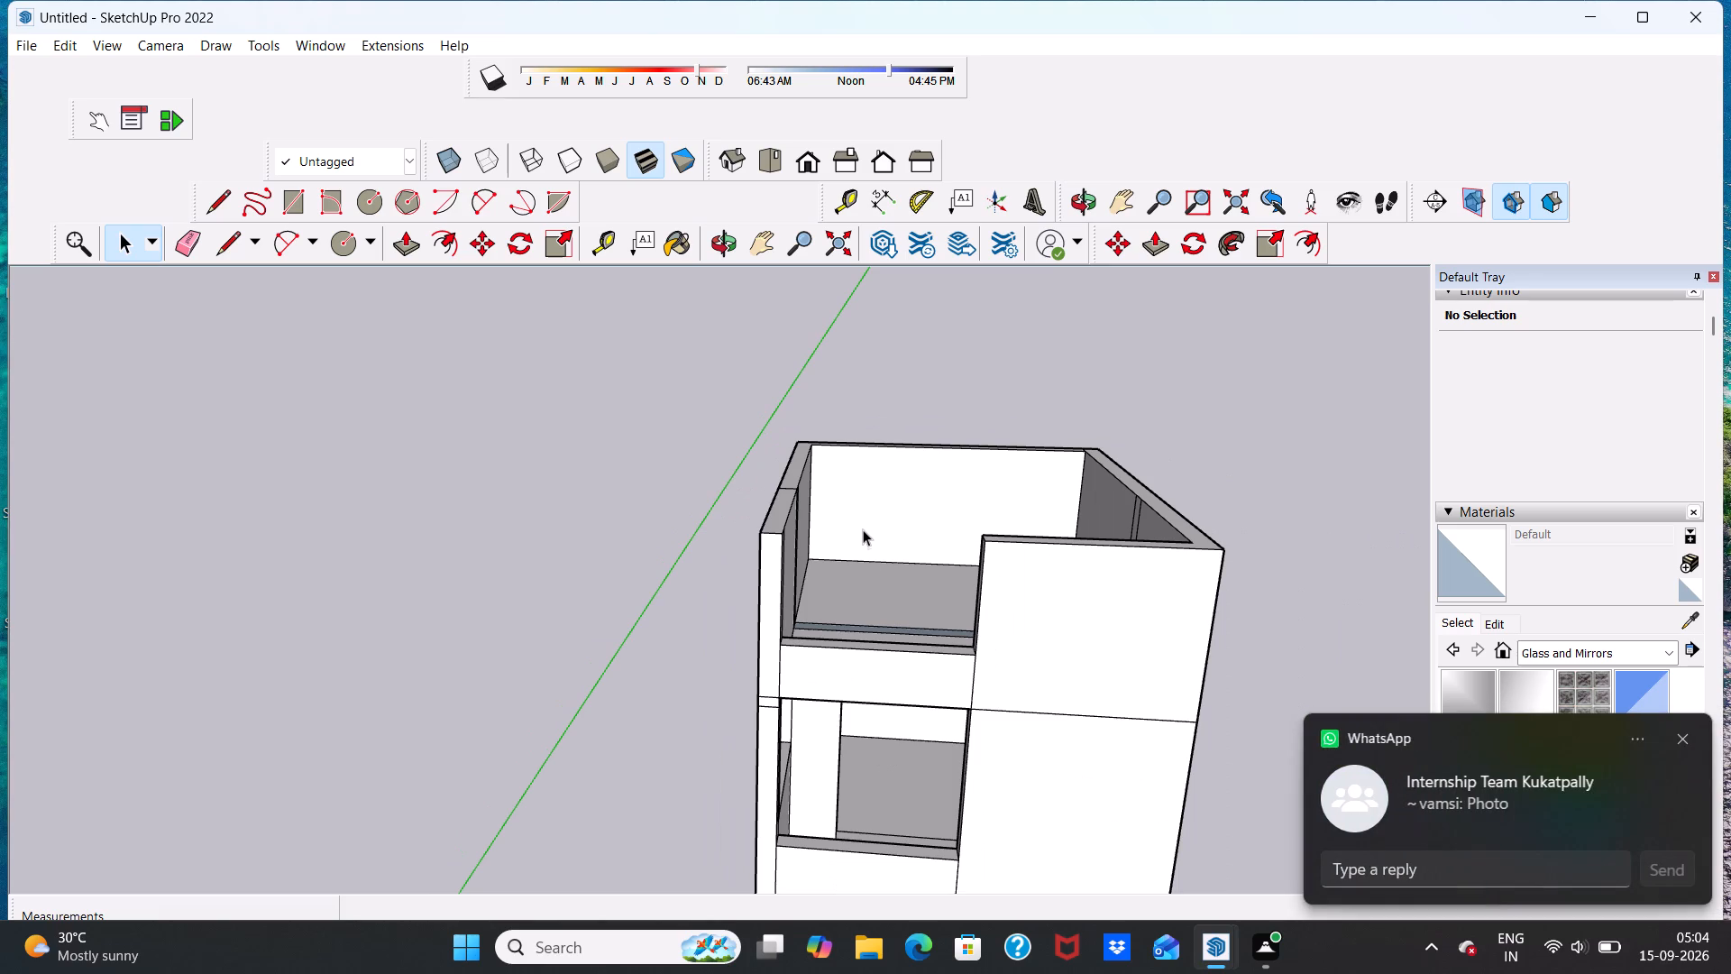
middle_drag(876, 606, 864, 543)
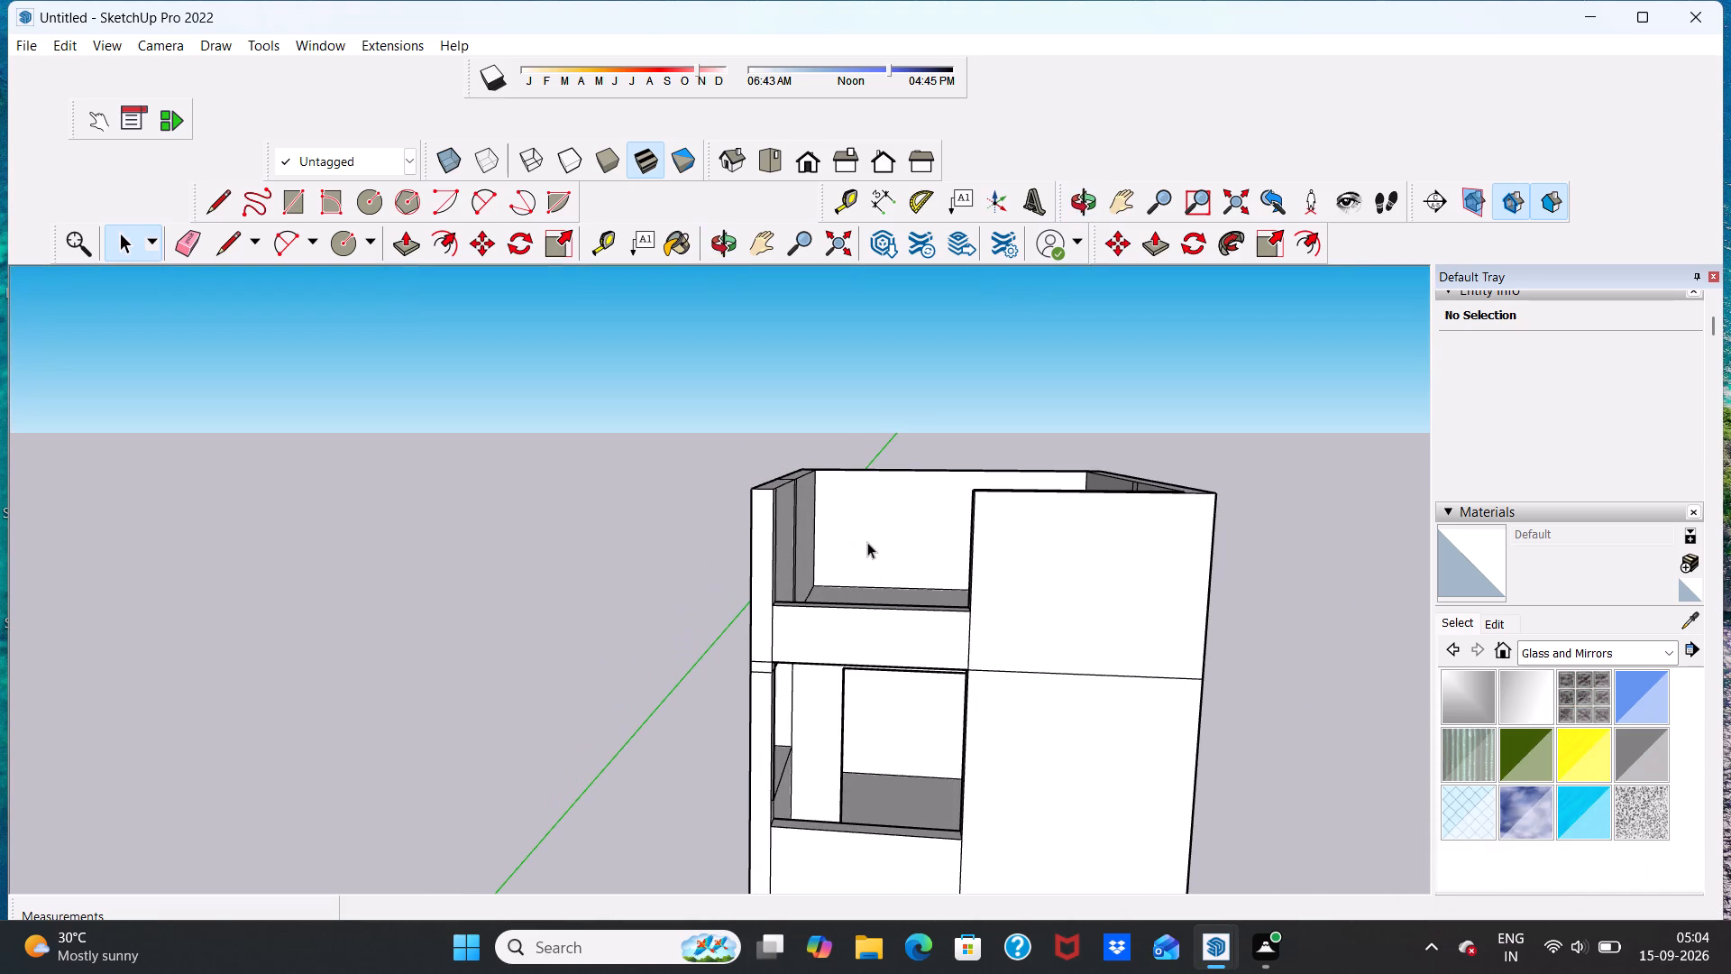
scroll(841, 525, up, 5)
middle_drag(719, 551, 746, 587)
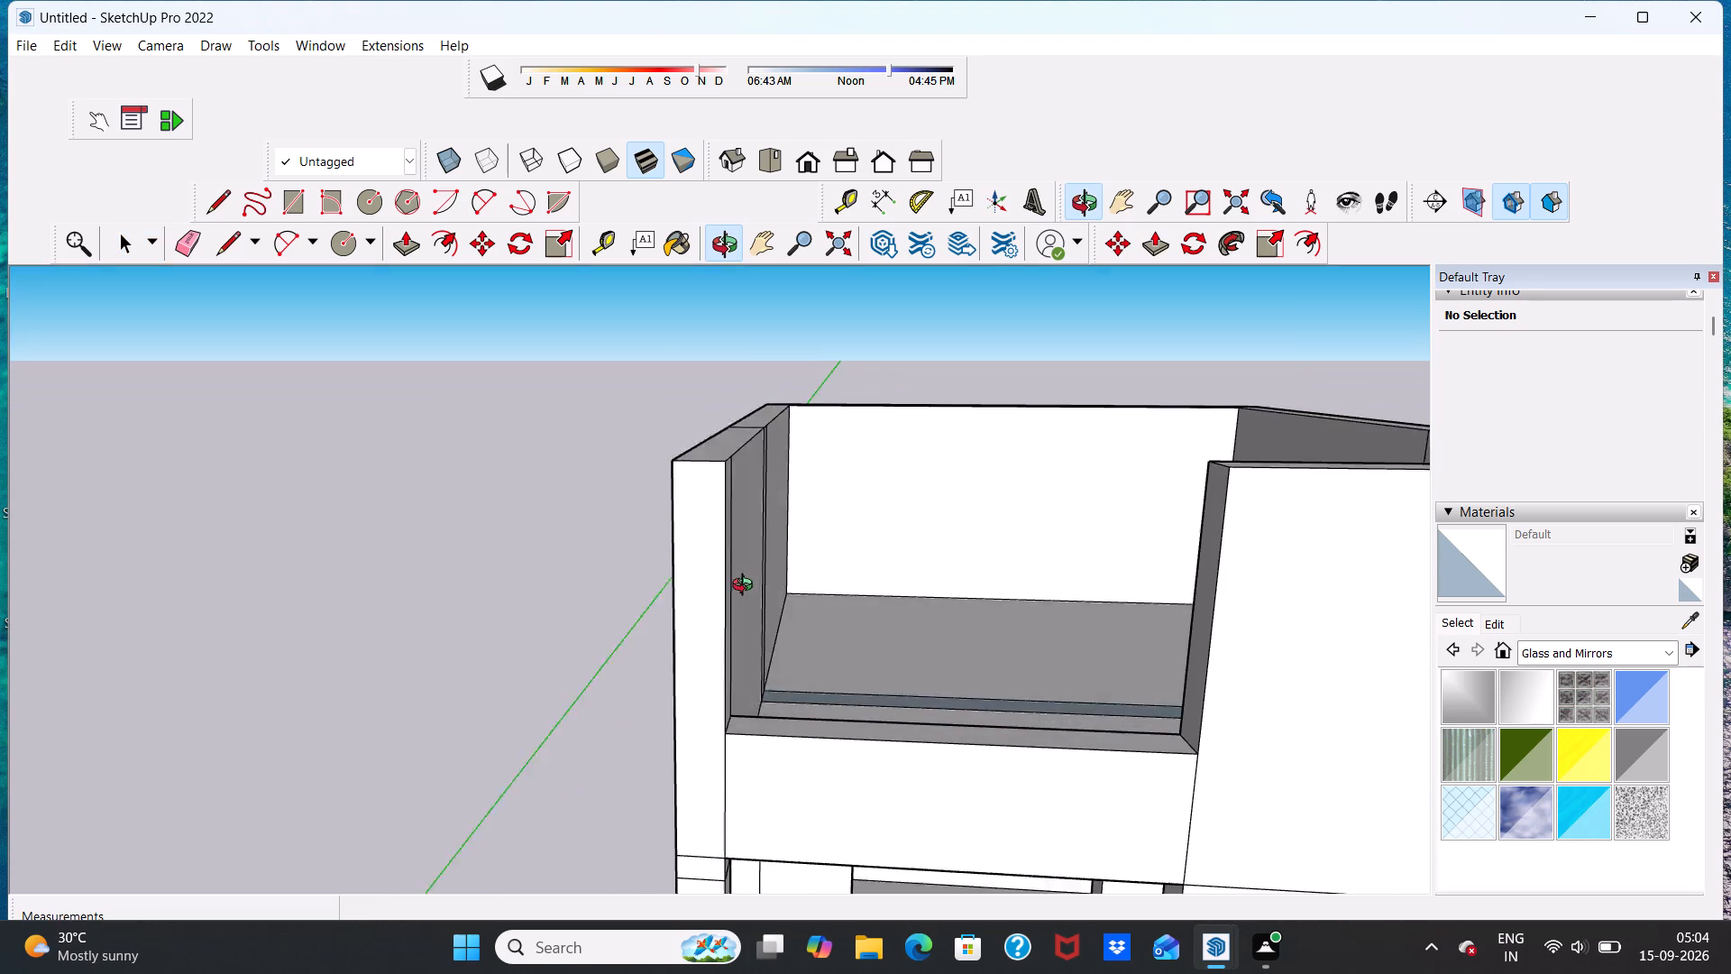
middle_drag(746, 587, 638, 595)
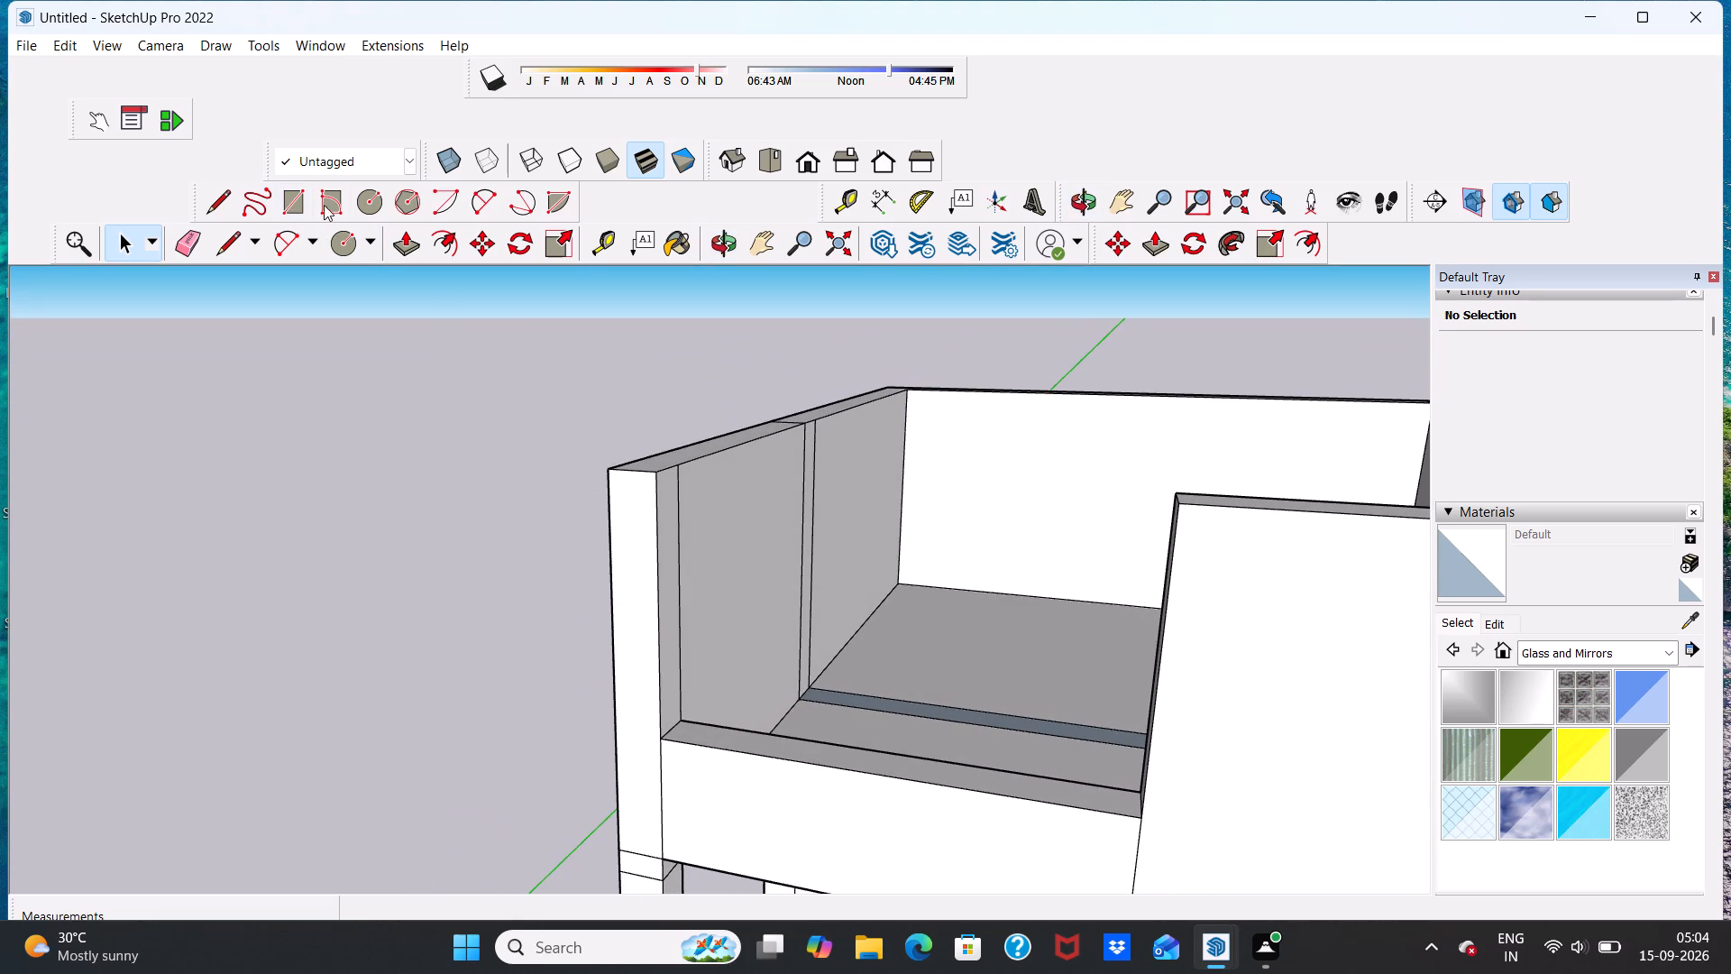
click(334, 238)
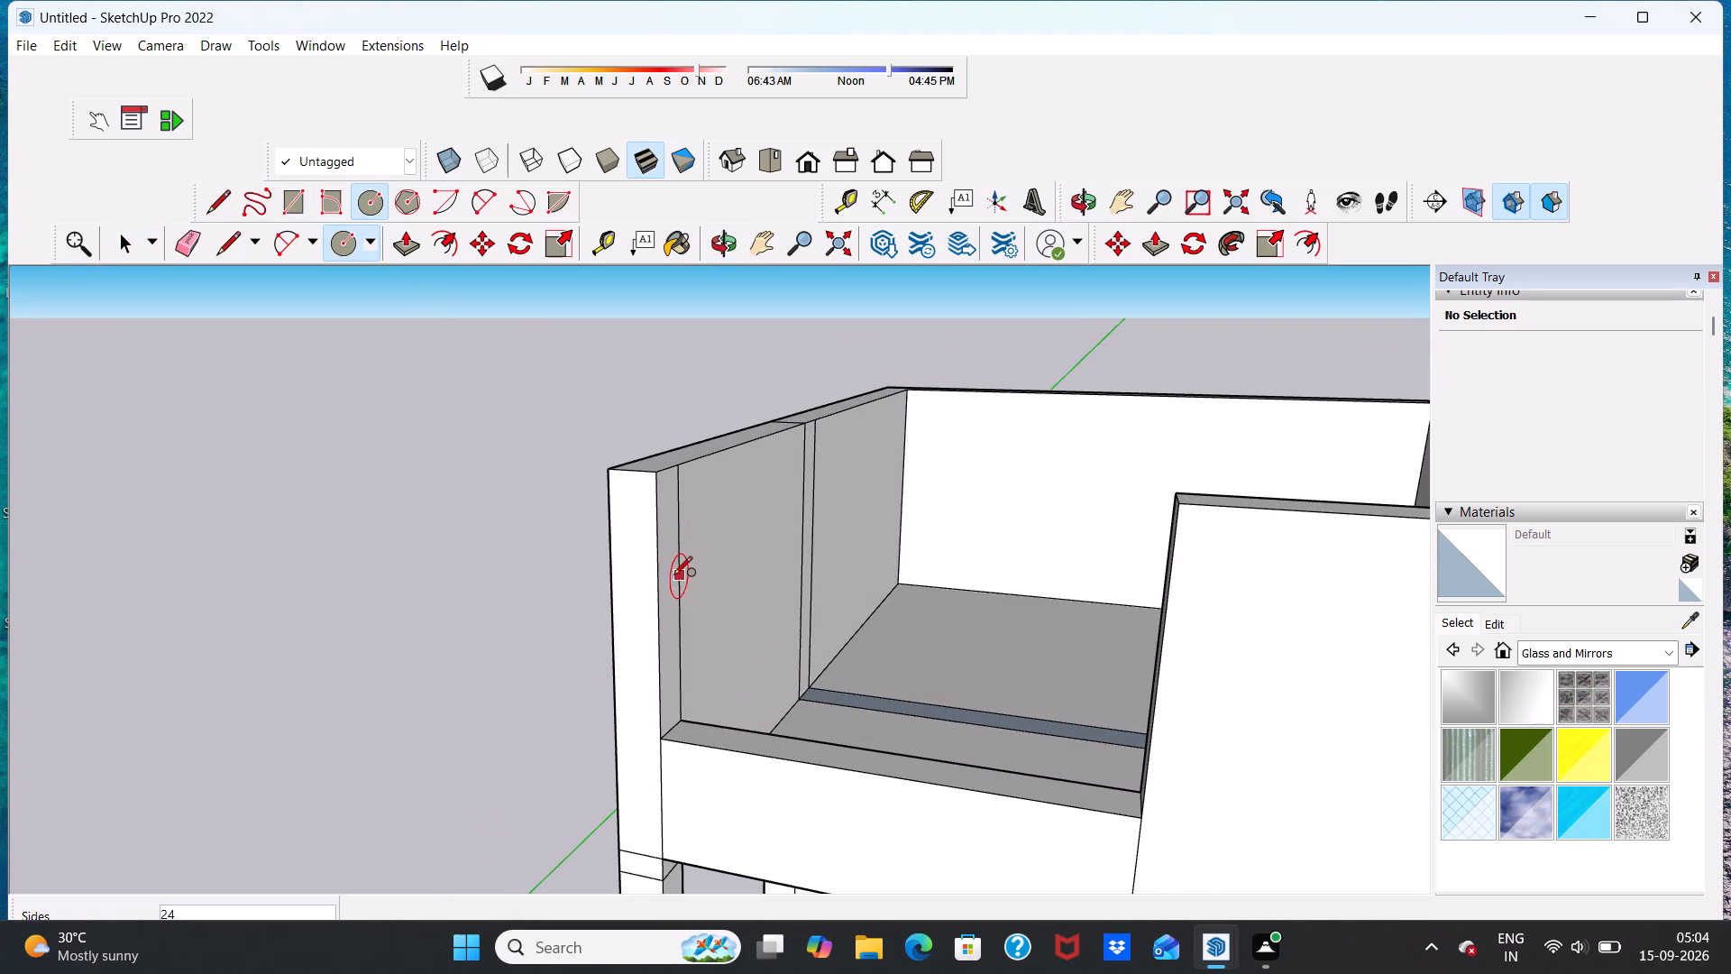
click(670, 579)
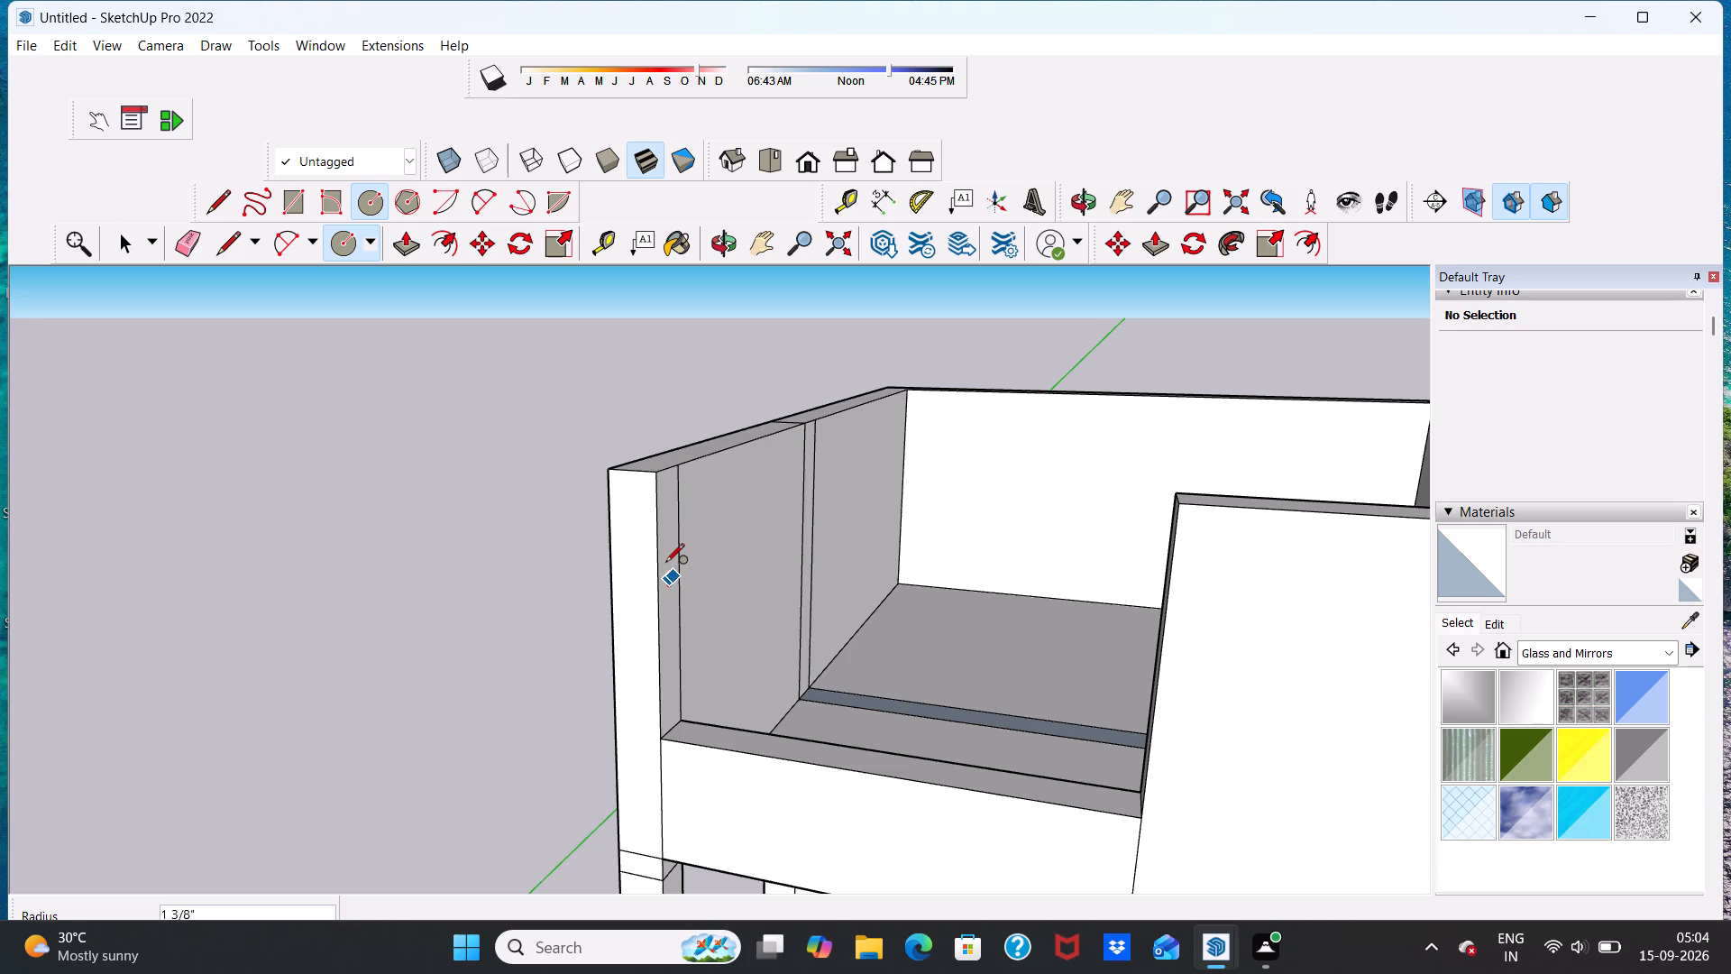
click(665, 562)
Extrude the circle about 6' 7 13/16" across the roof's front opening to the opposite wall as a round rail.
click(412, 249)
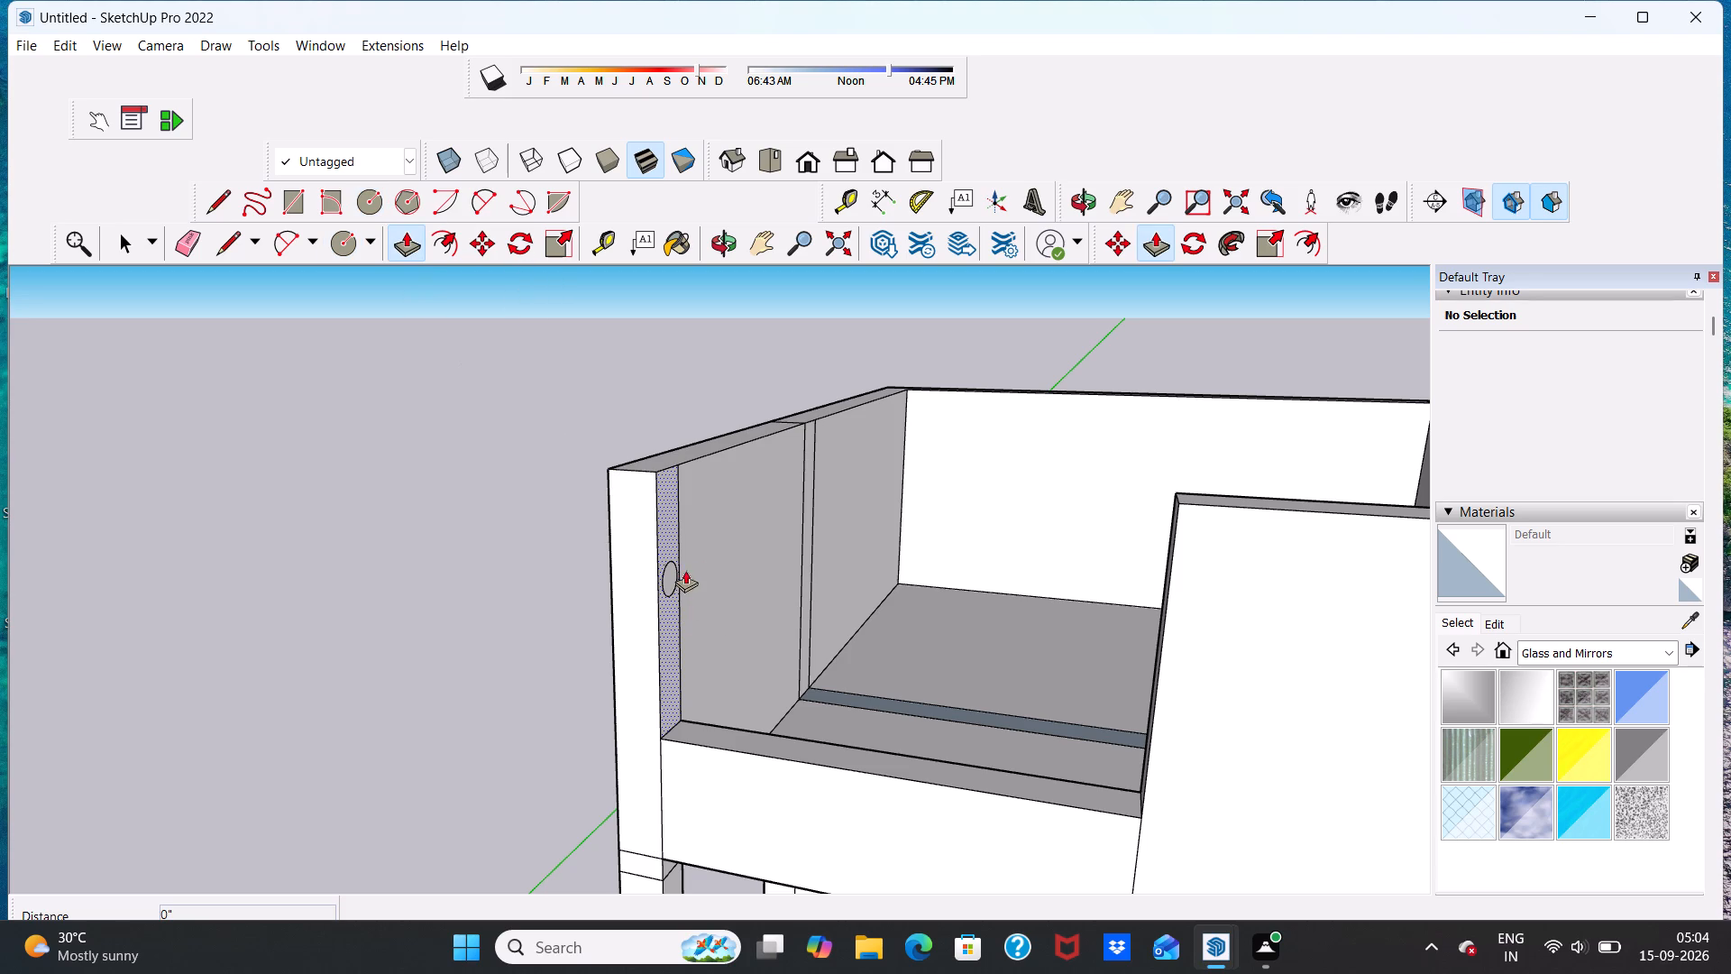
click(672, 572)
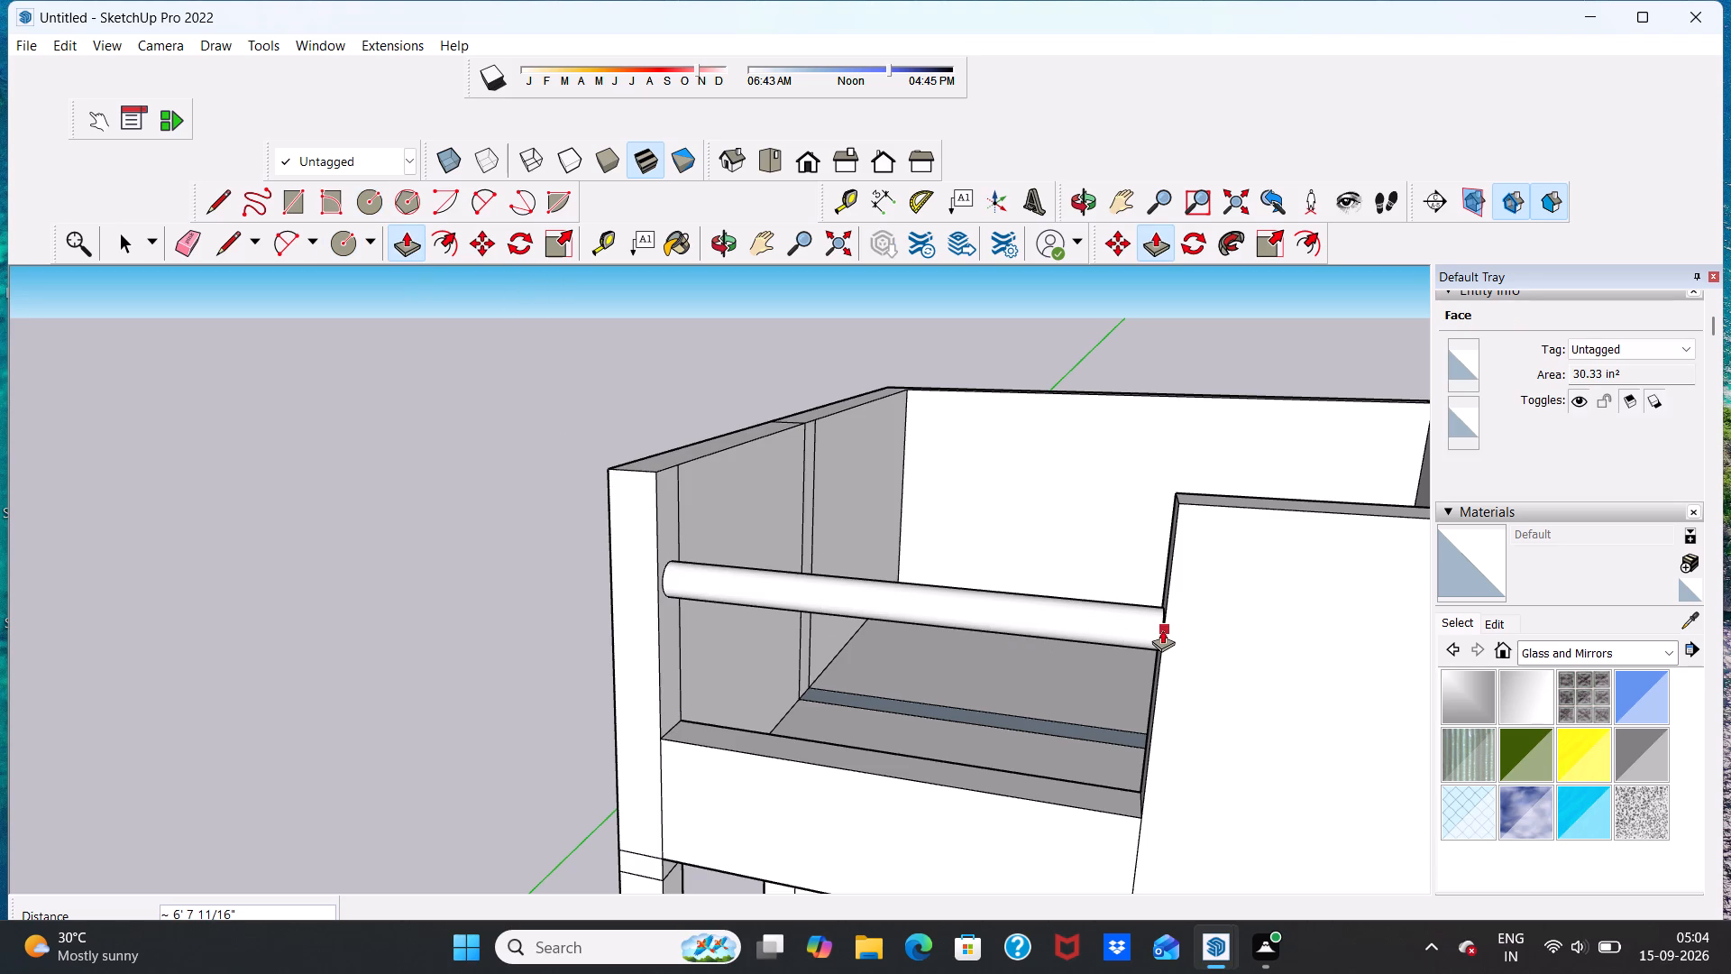
click(1163, 627)
Draw a post base circle of about 2 1/16" radius on the roof parapet's top face, nearer the rail's starting wall.
scroll(1054, 699, up, 1)
middle_drag(1054, 699, 1165, 666)
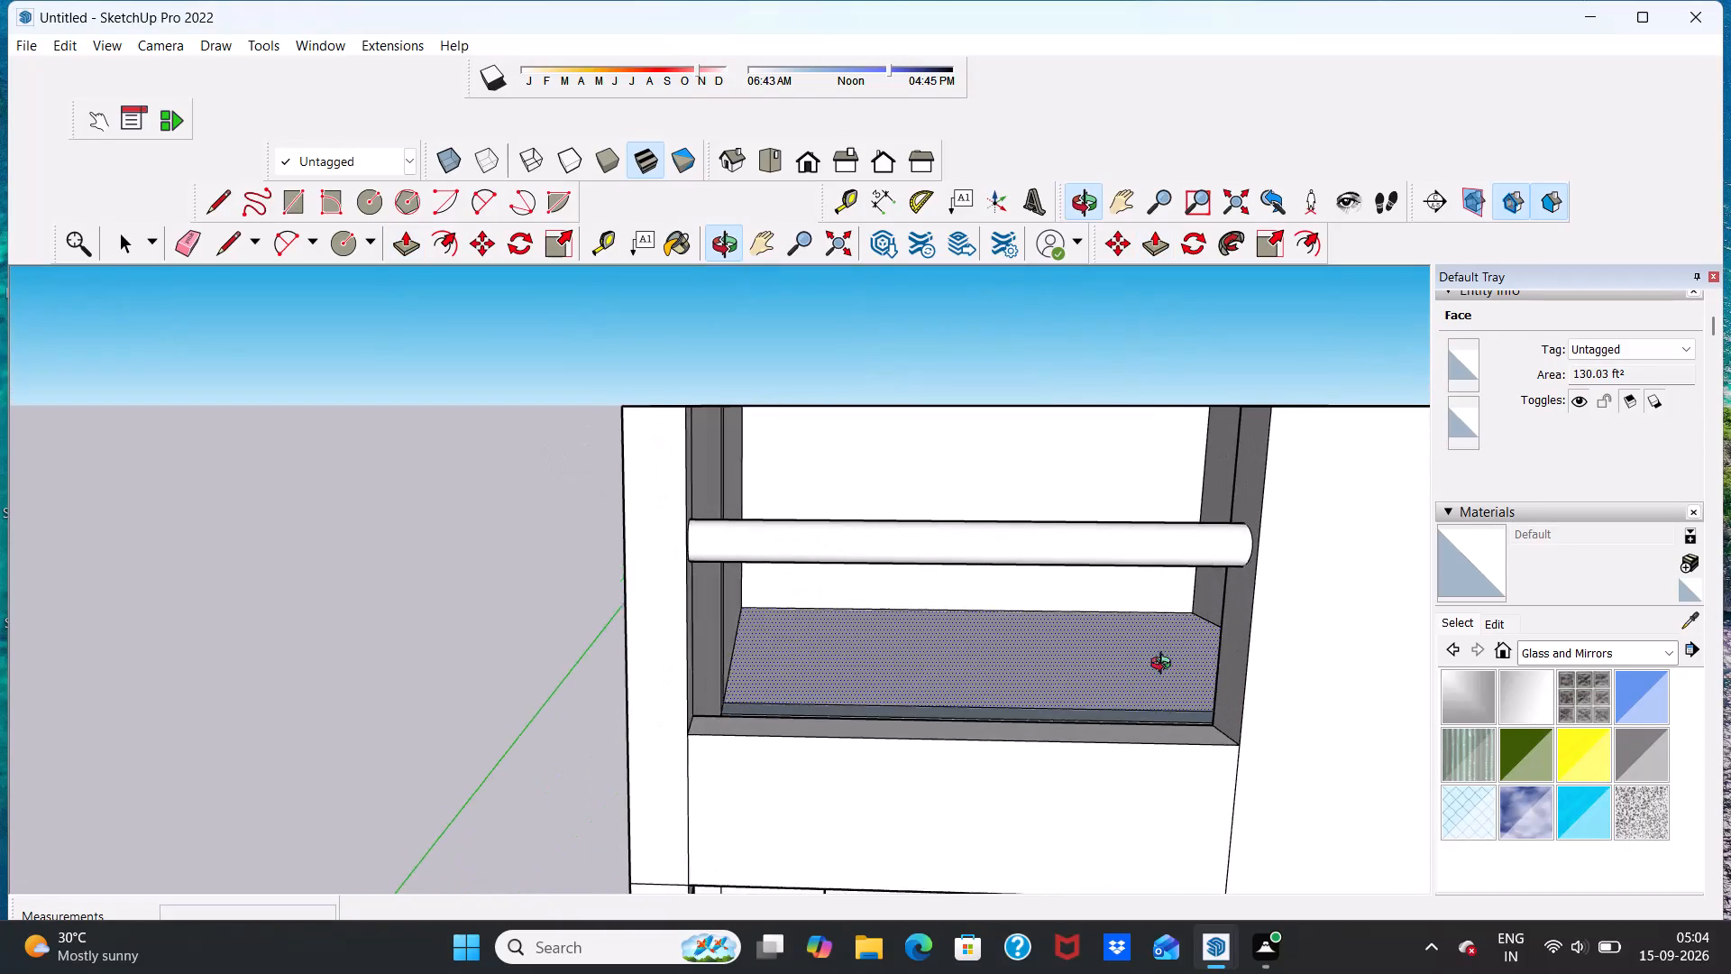
middle_drag(1165, 666, 1162, 668)
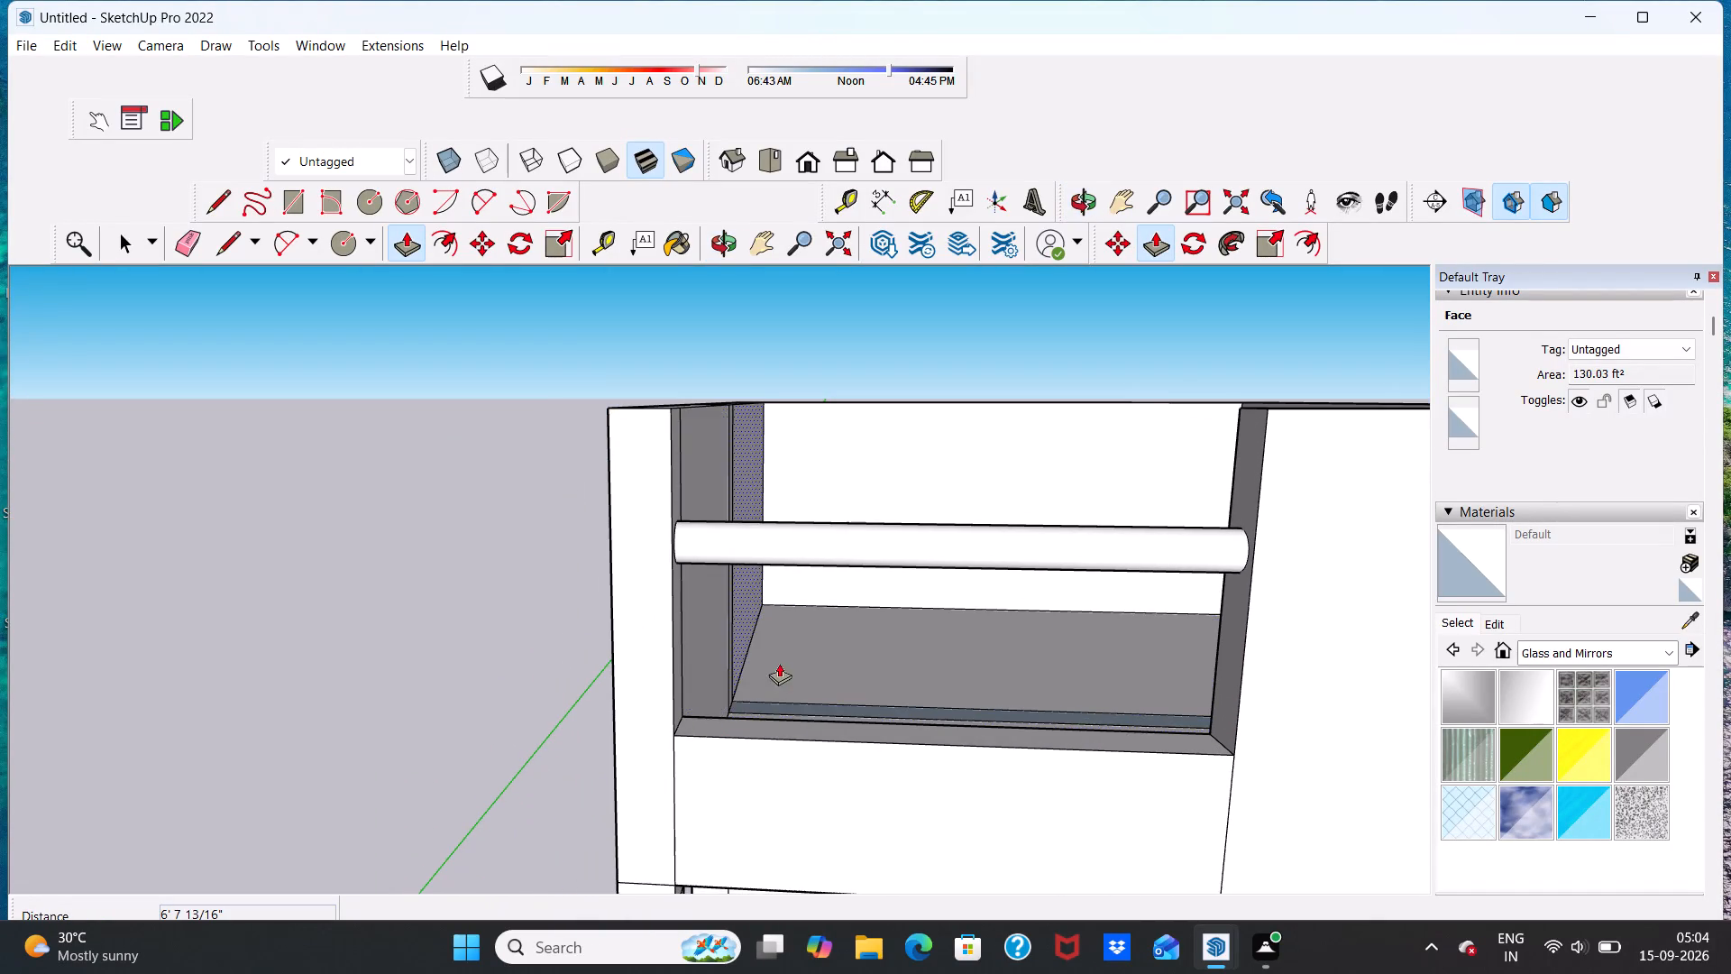
middle_drag(779, 668, 778, 749)
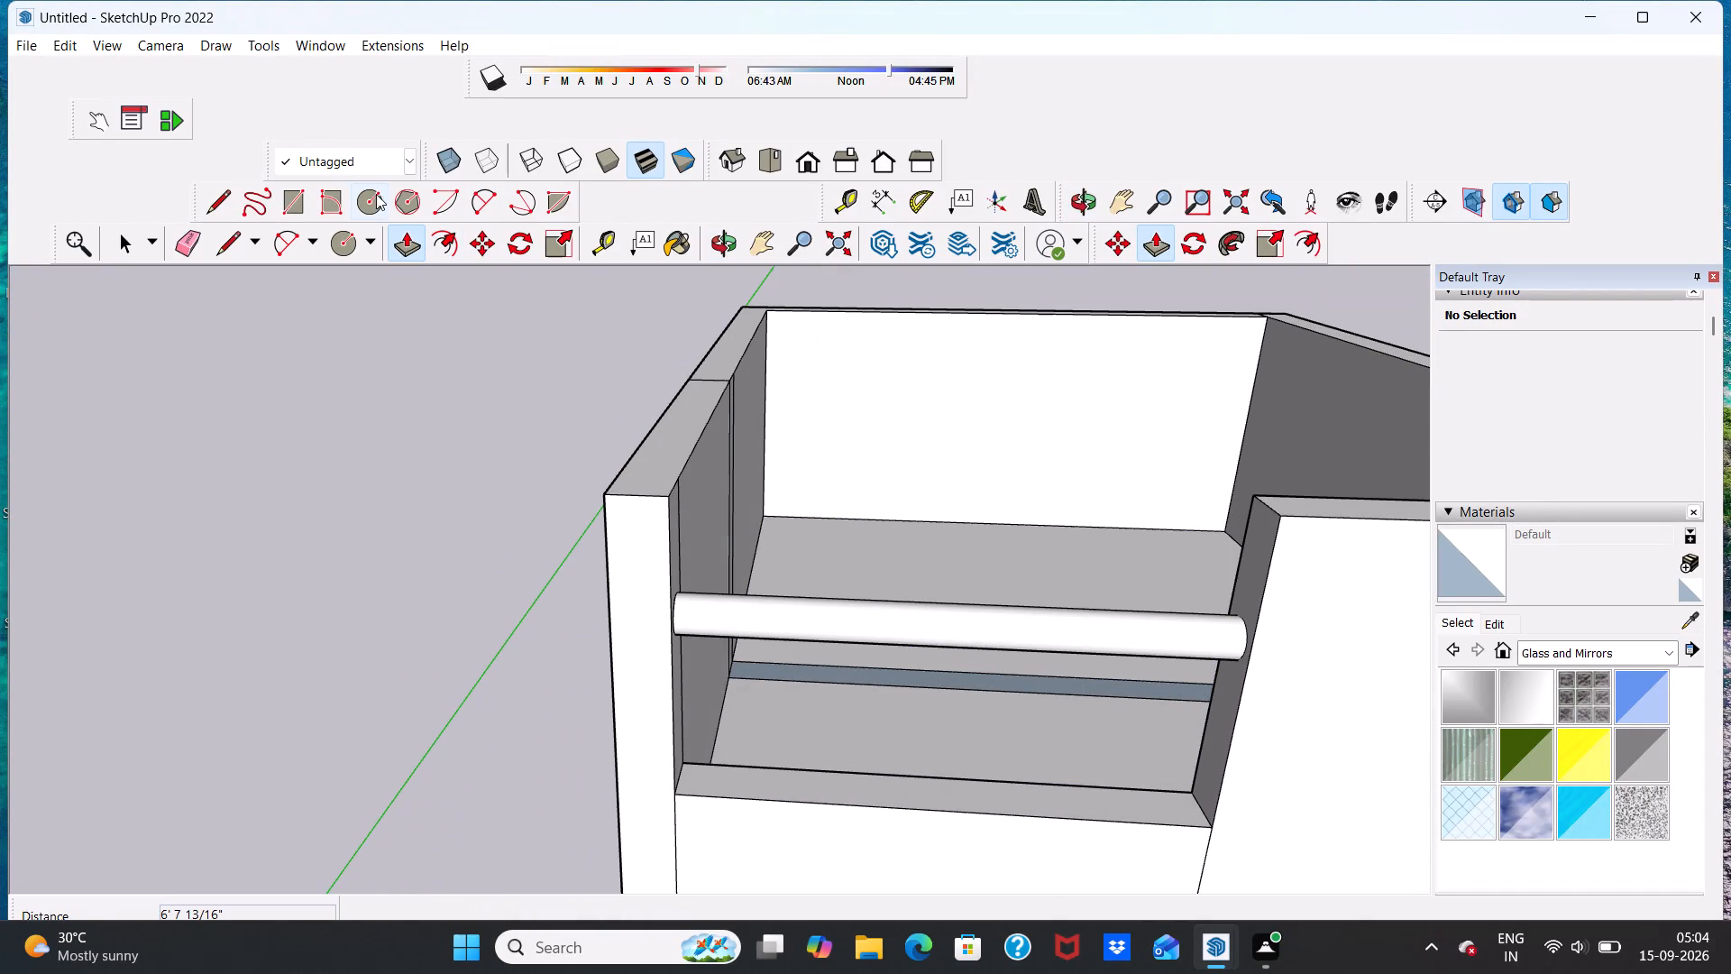
click(373, 194)
scroll(835, 750, up, 4)
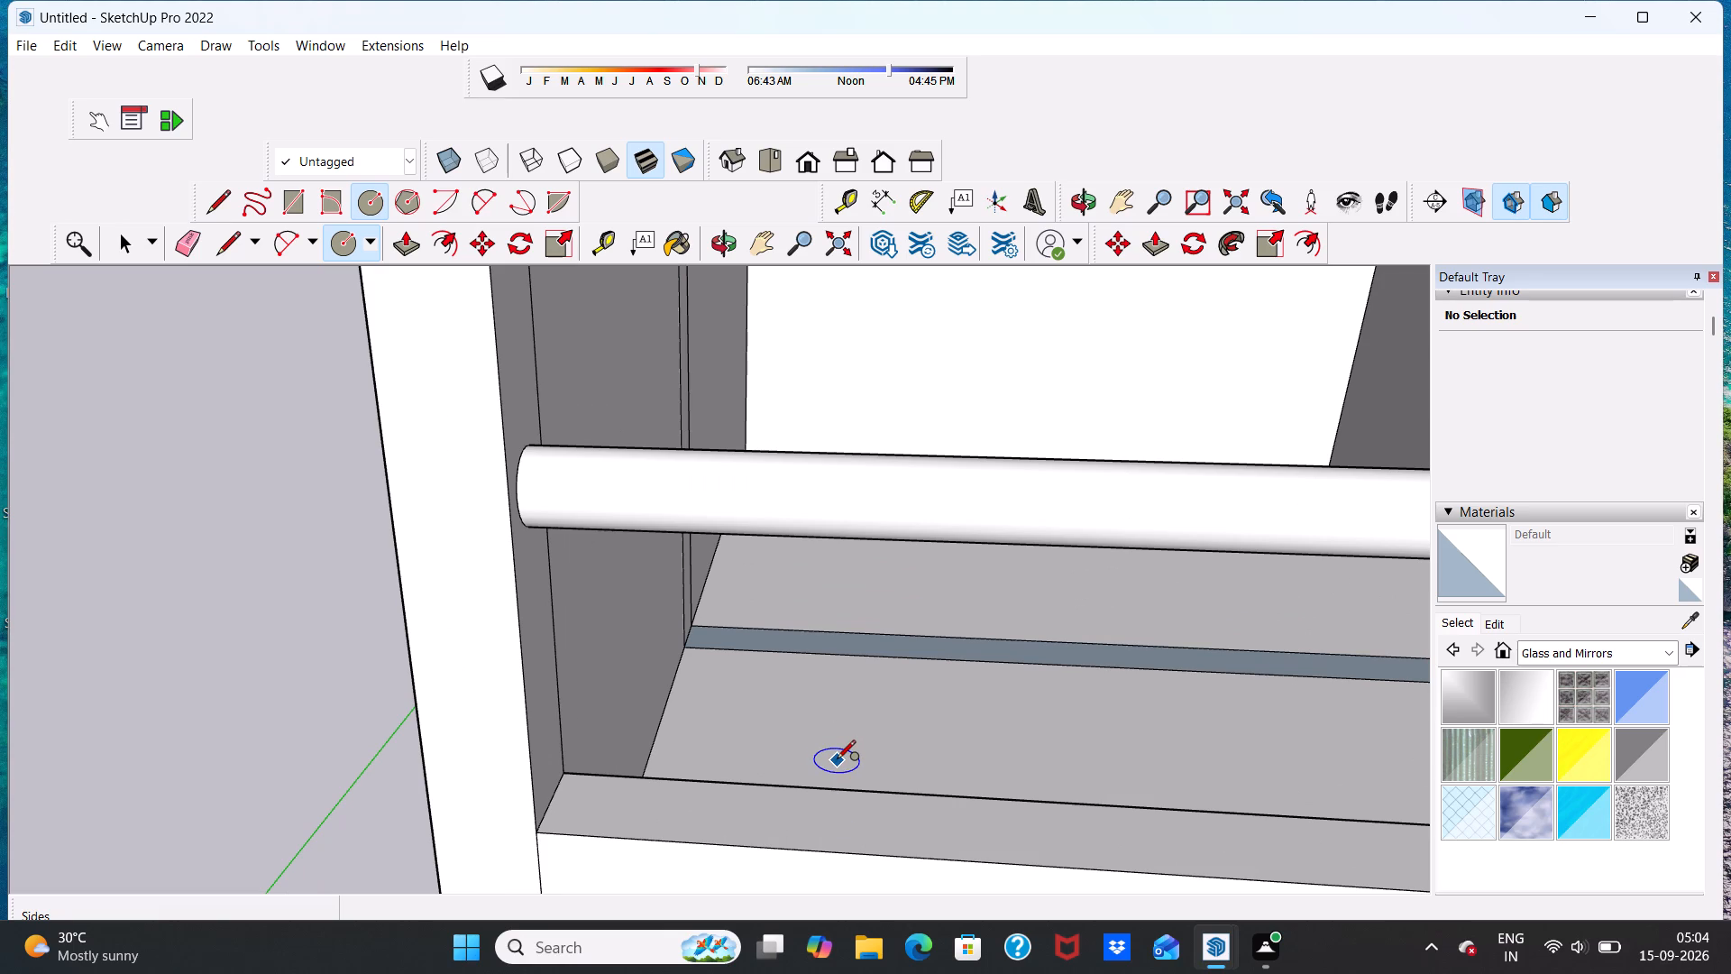
scroll(718, 755, down, 4)
scroll(864, 772, down, 2)
scroll(805, 792, up, 7)
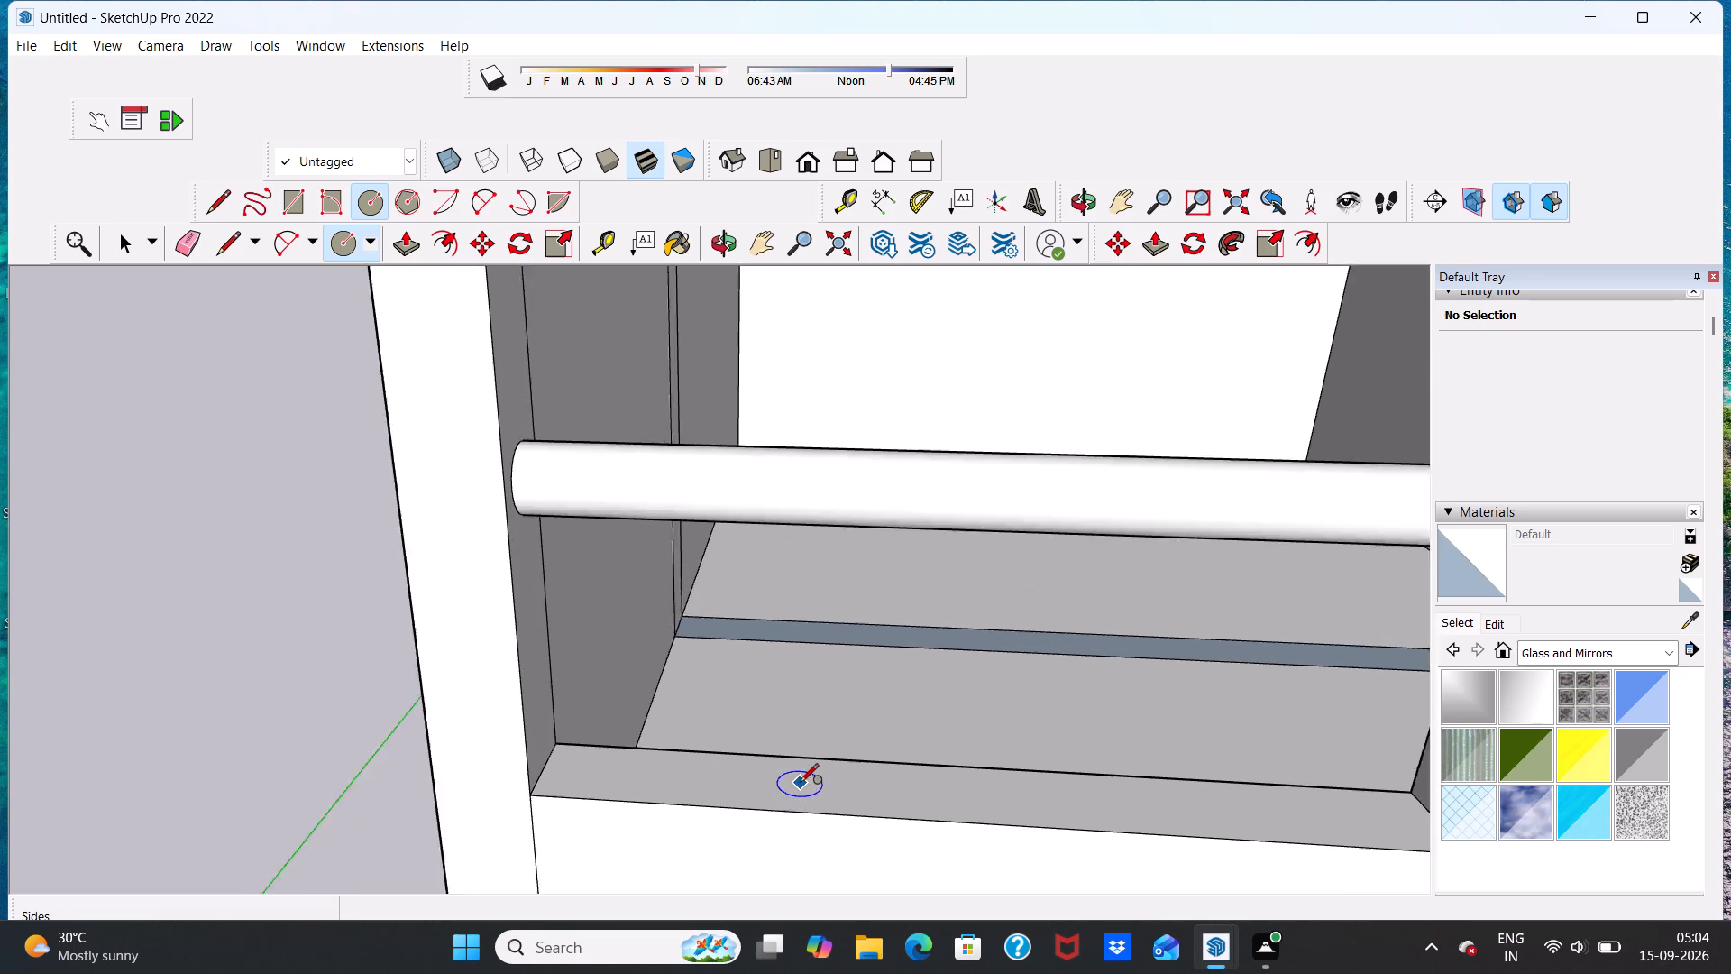
scroll(800, 784, up, 2)
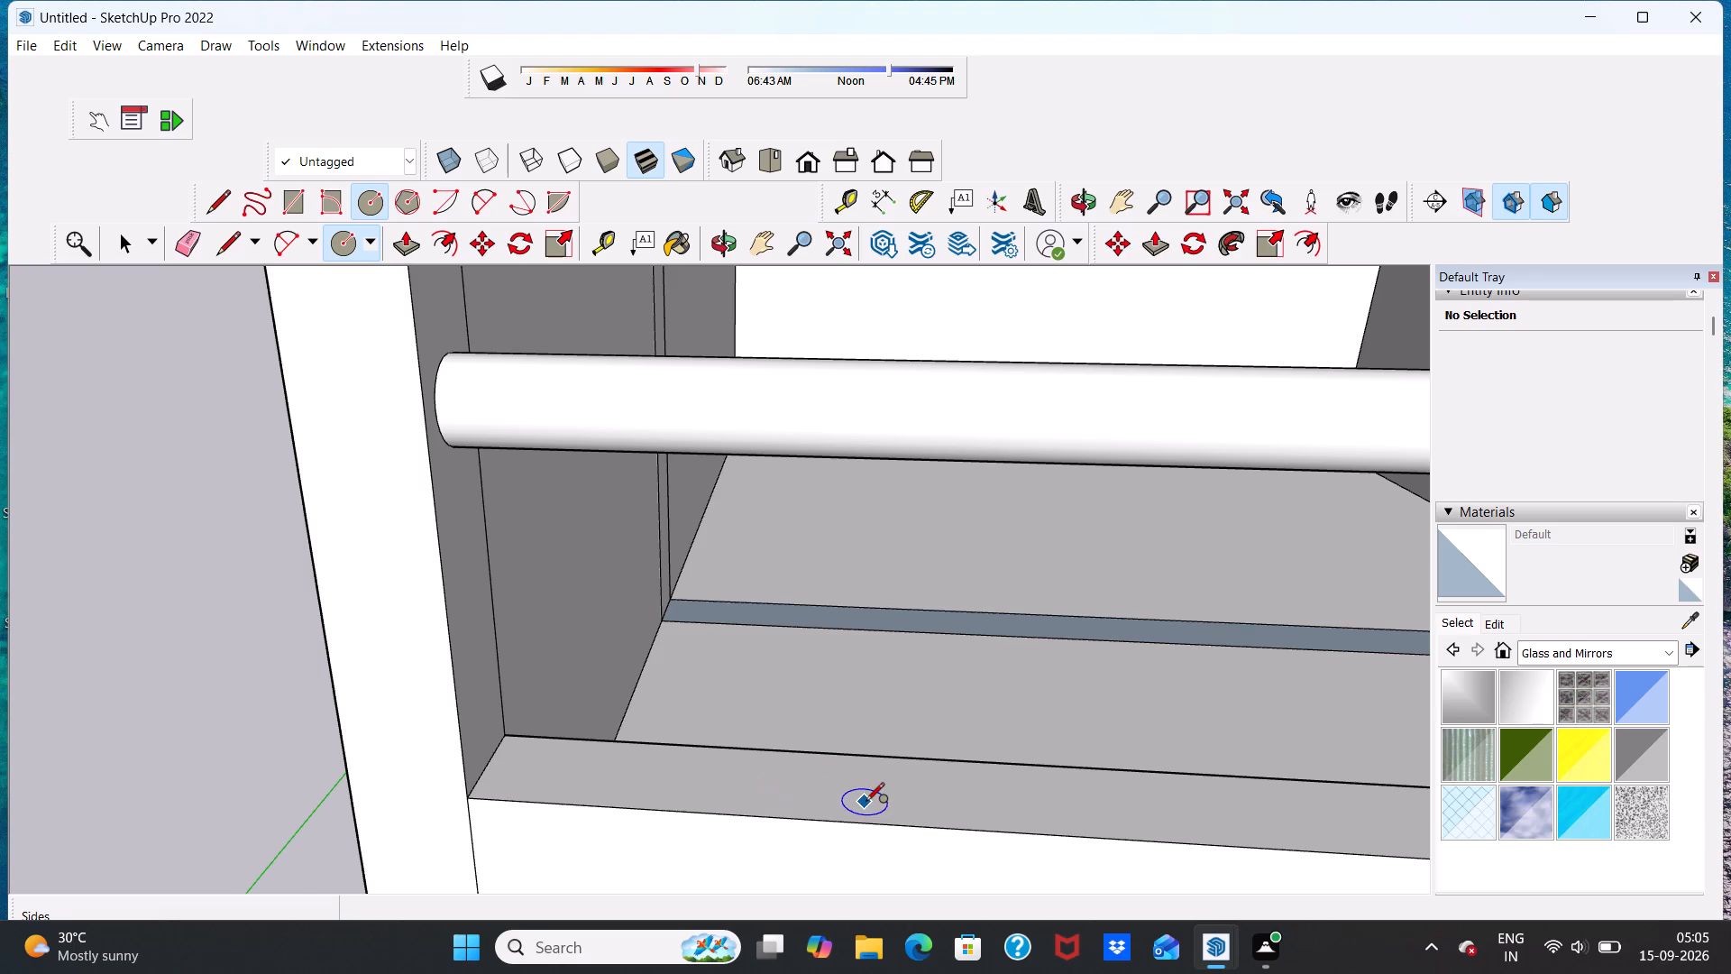
scroll(865, 791, down, 5)
scroll(878, 790, up, 3)
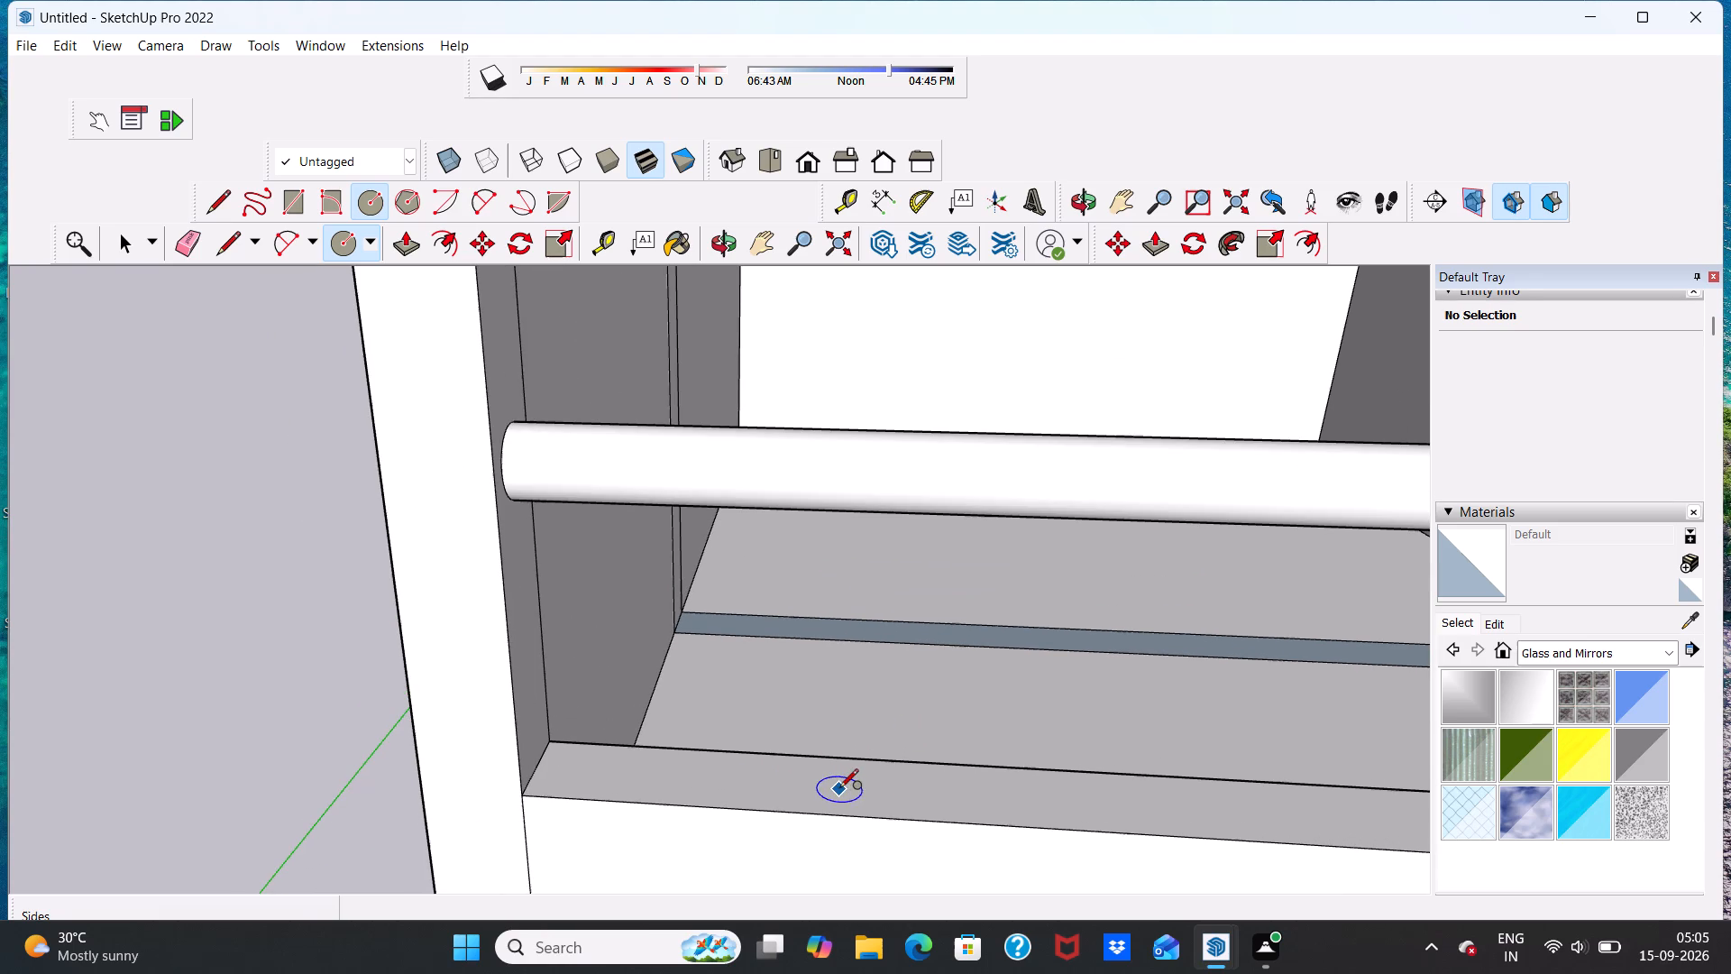
scroll(893, 773, down, 6)
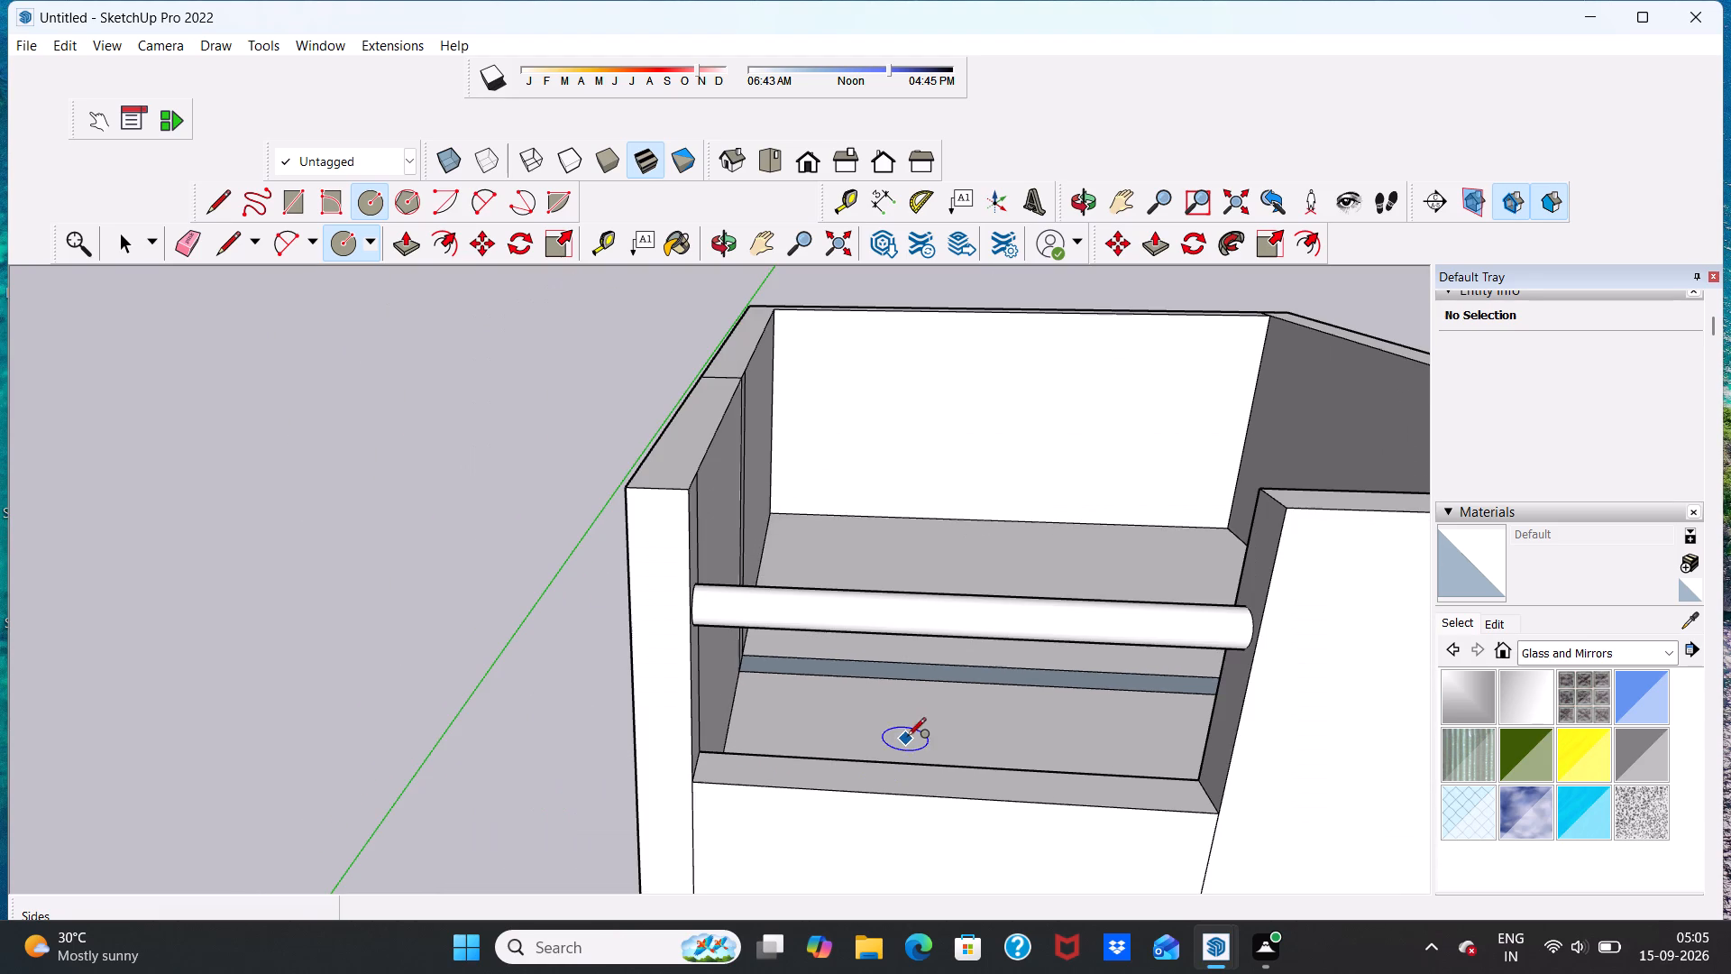
click(861, 776)
scroll(860, 769, up, 6)
scroll(862, 790, down, 1)
scroll(863, 790, up, 3)
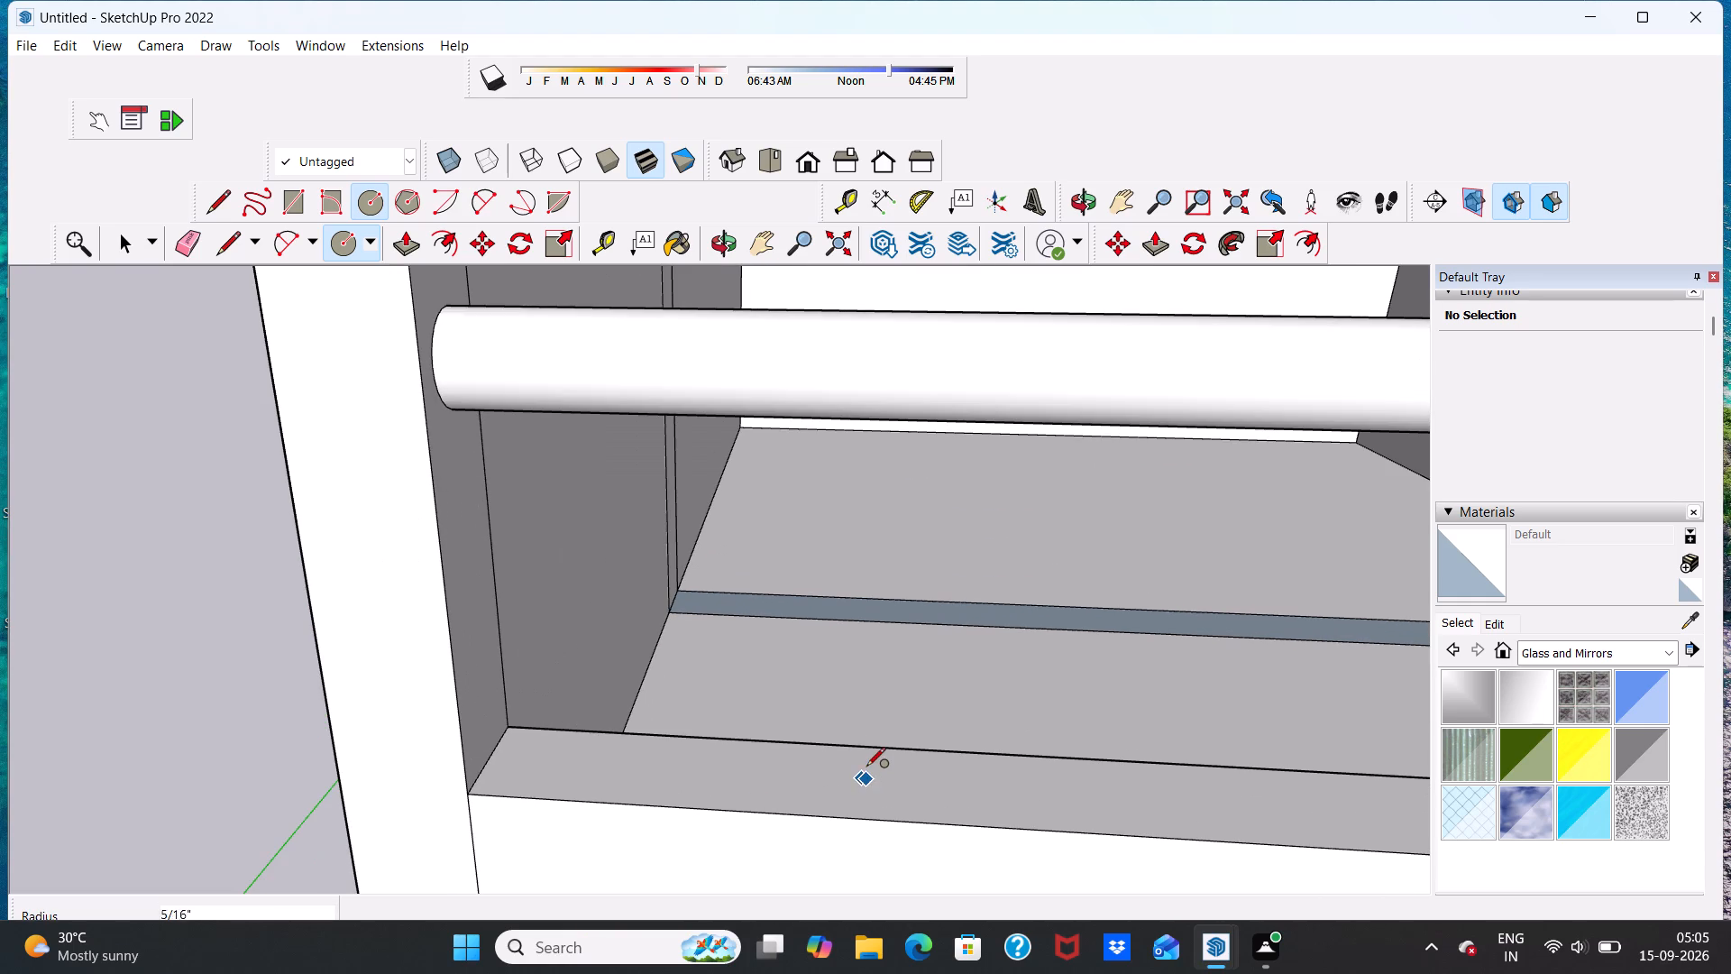
click(860, 763)
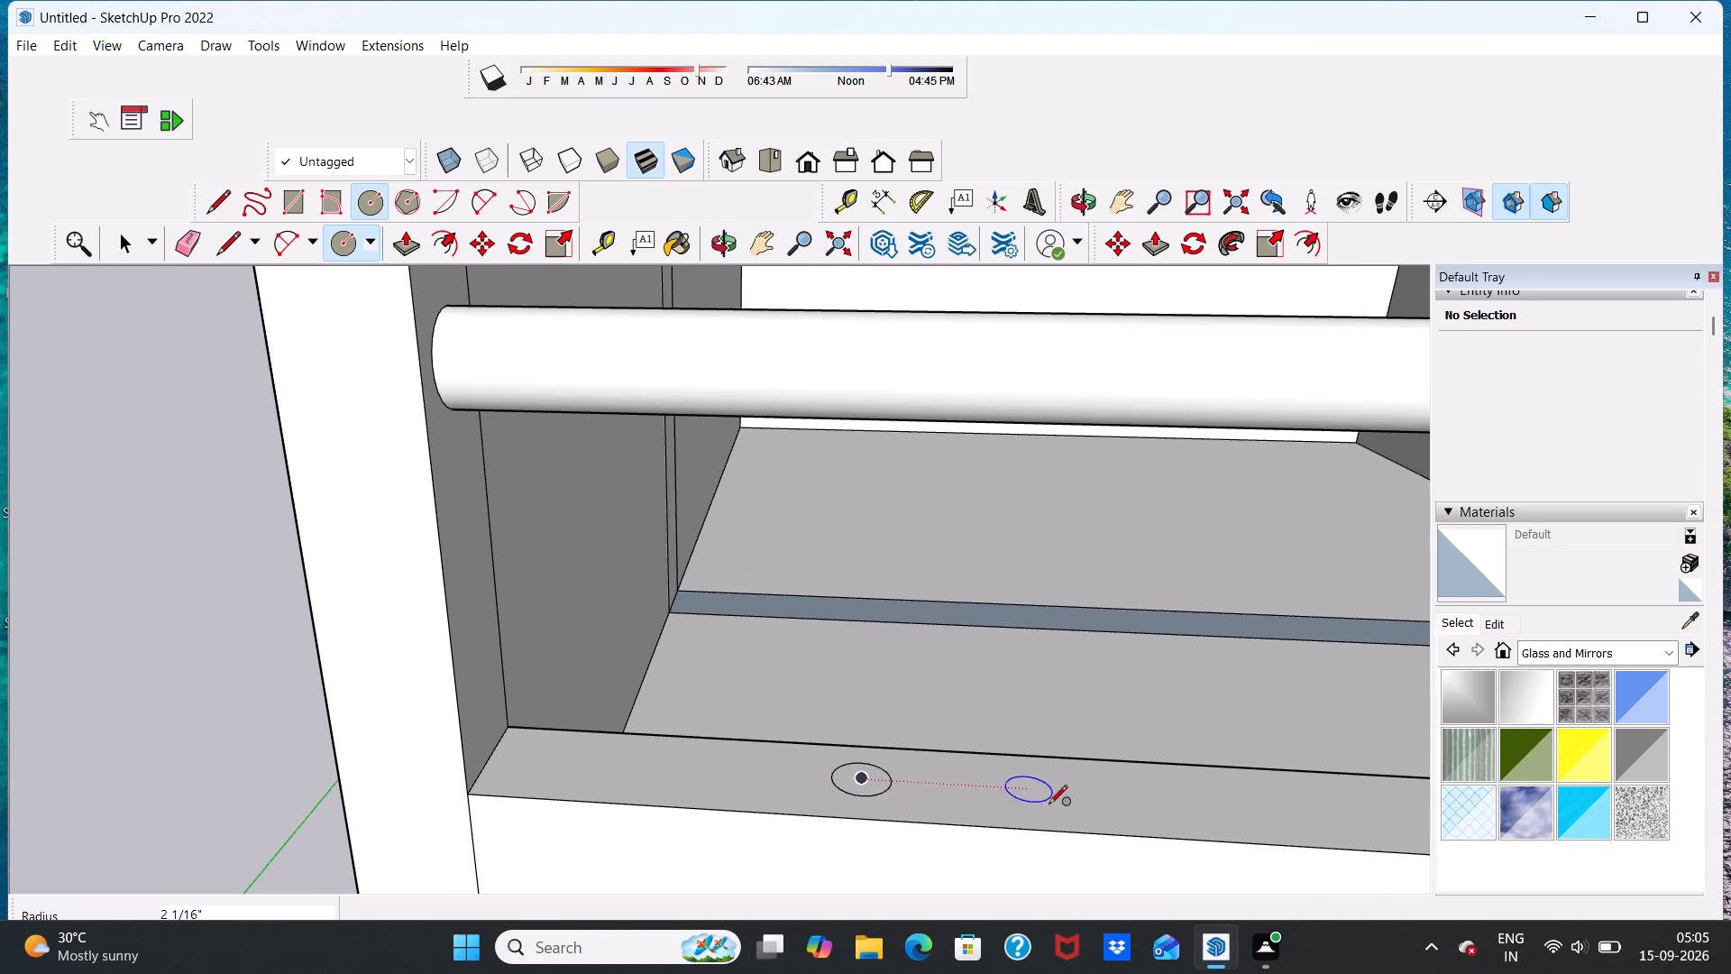
Draw a second post base circle of about 1 3/4" radius on the parapet's top face, nearer the rail's far end.
scroll(1131, 809, down, 10)
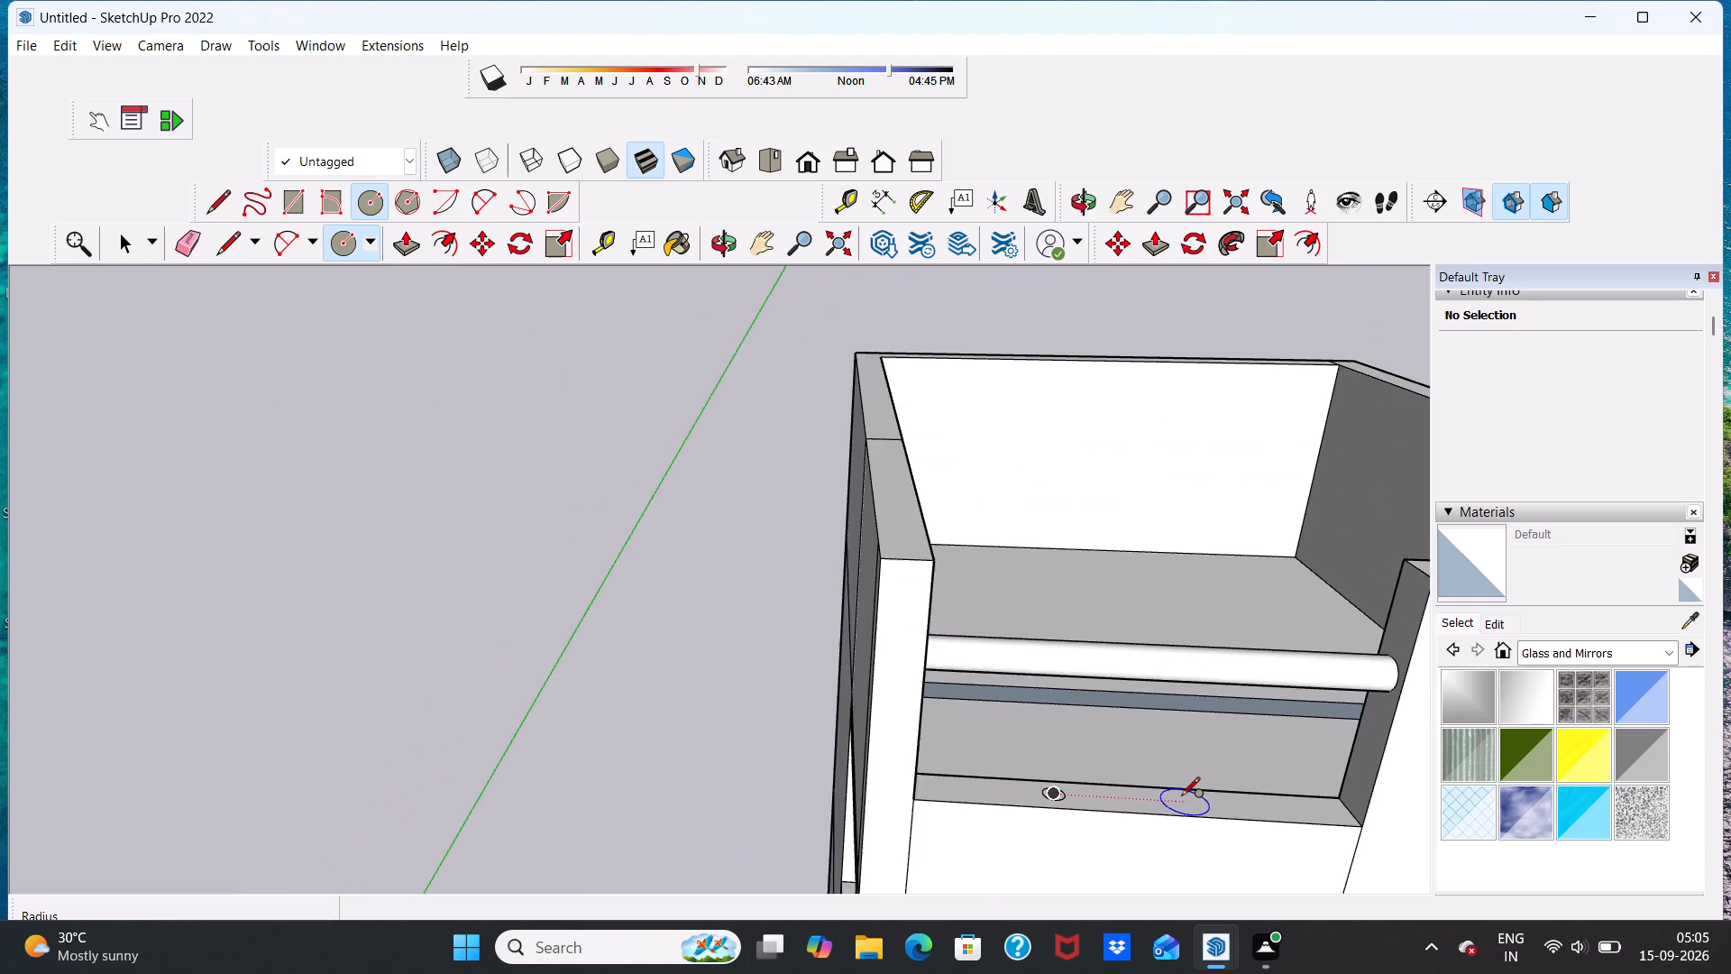
scroll(1181, 797, down, 5)
scroll(1237, 805, up, 5)
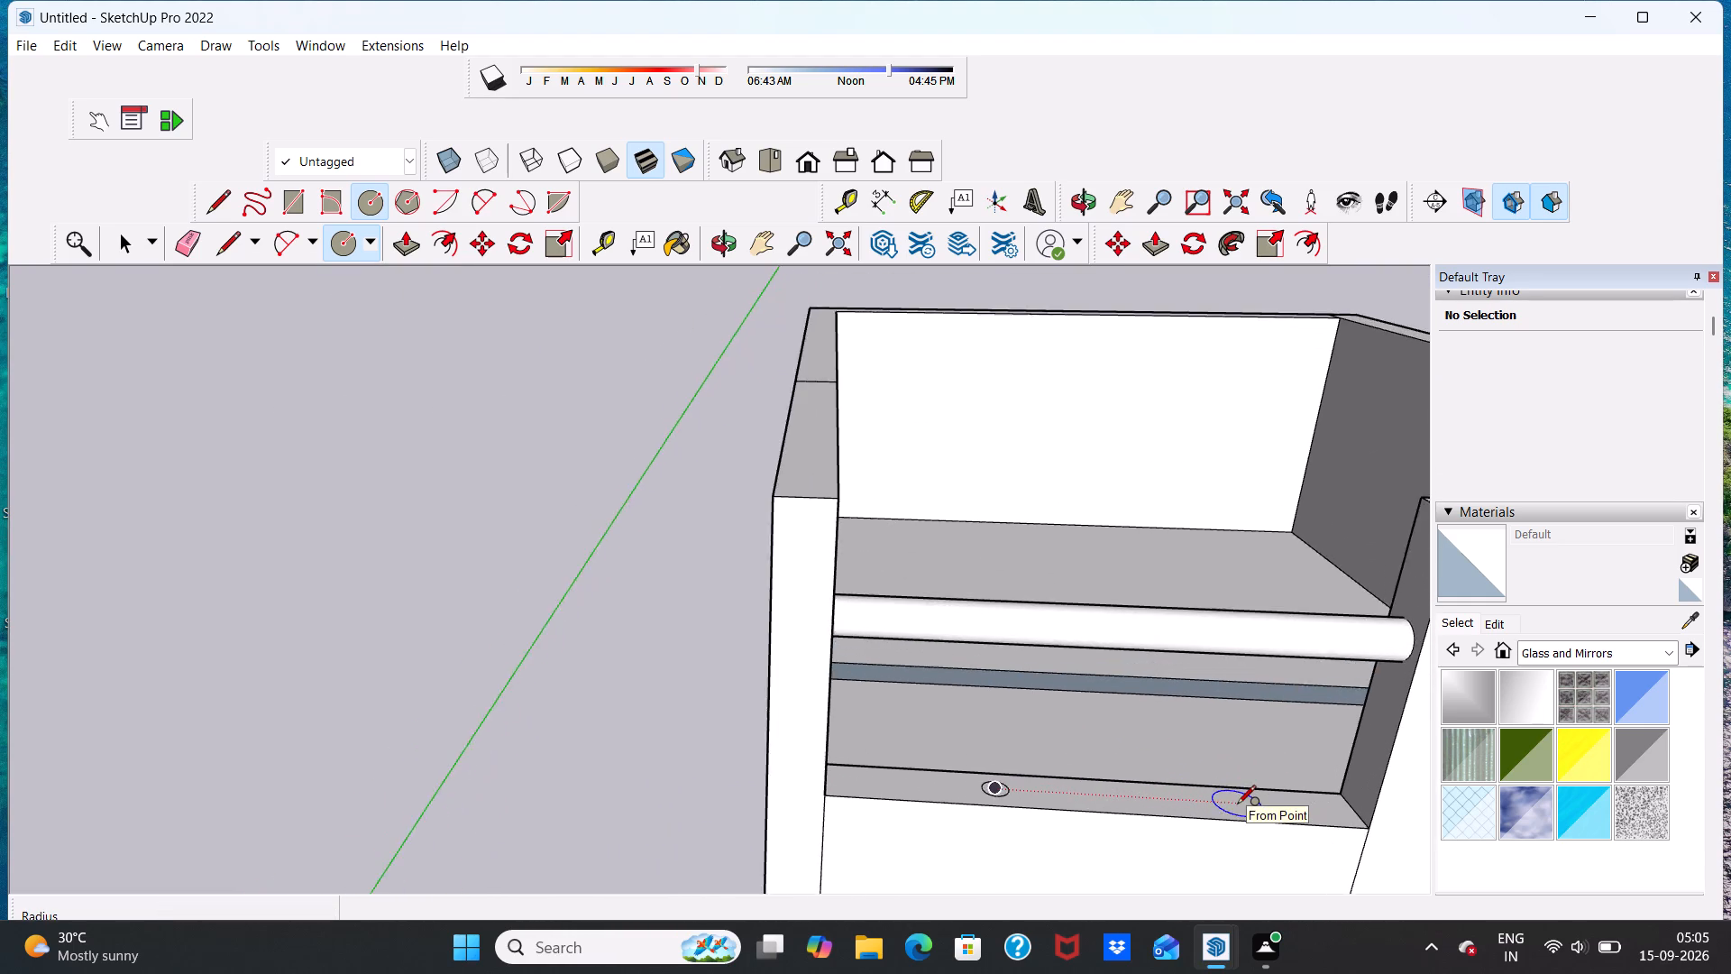
scroll(1237, 805, up, 3)
click(1231, 804)
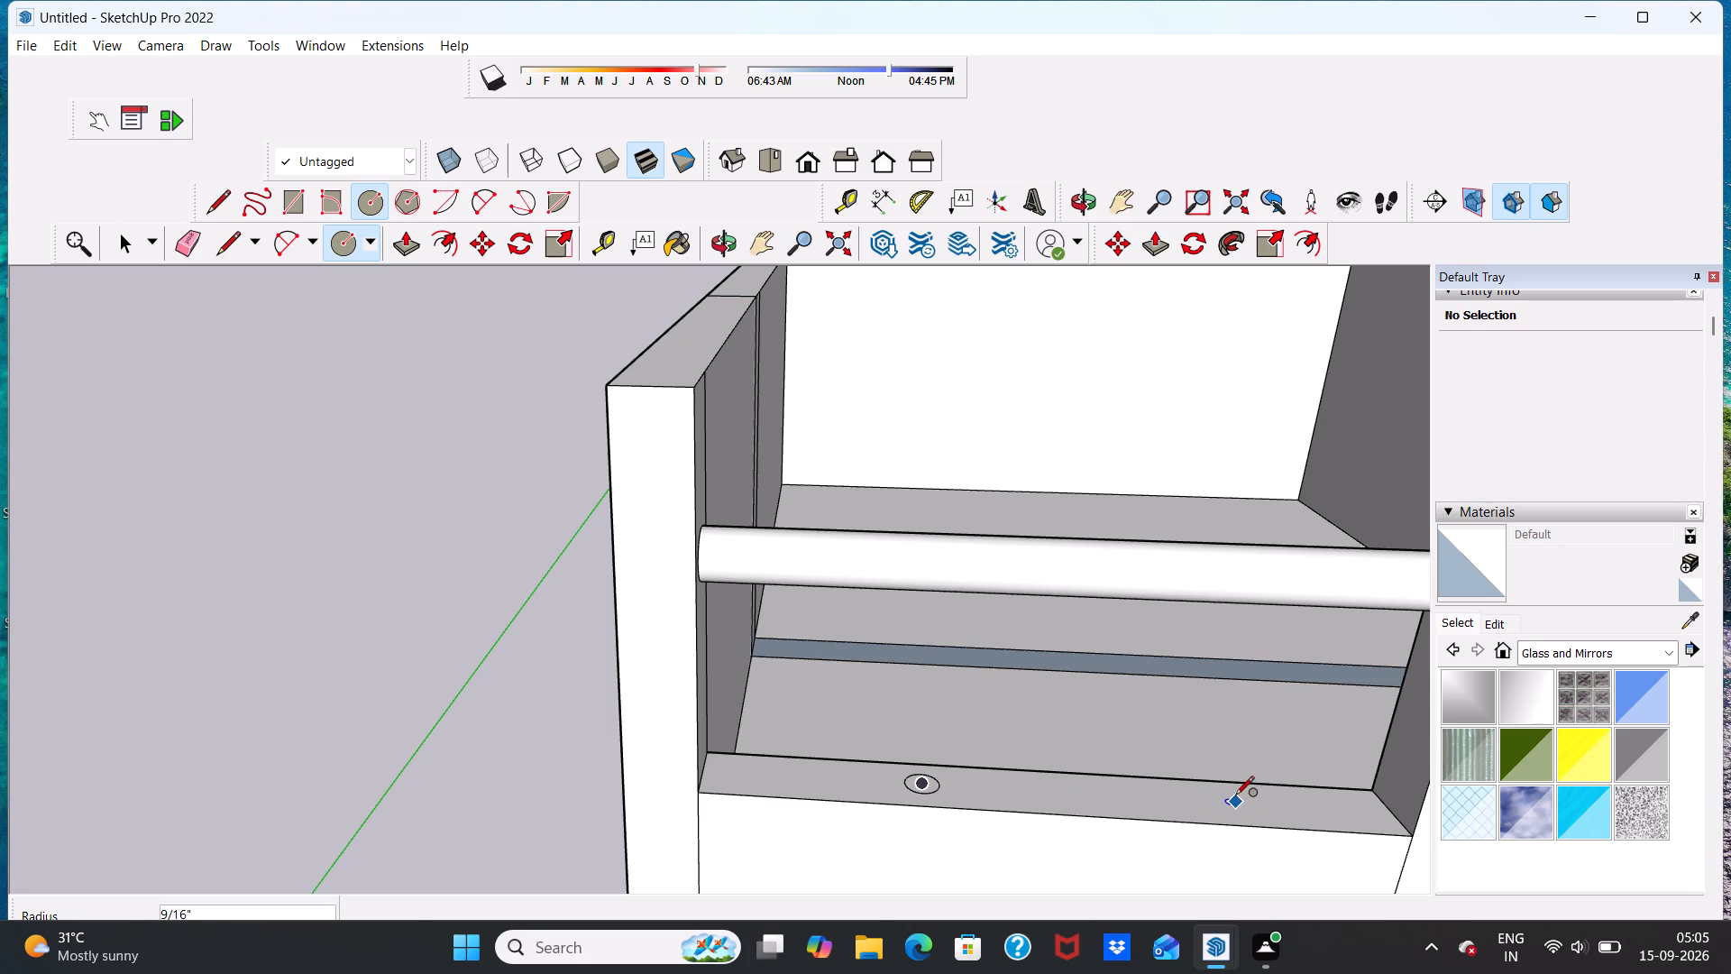
scroll(1233, 792, up, 9)
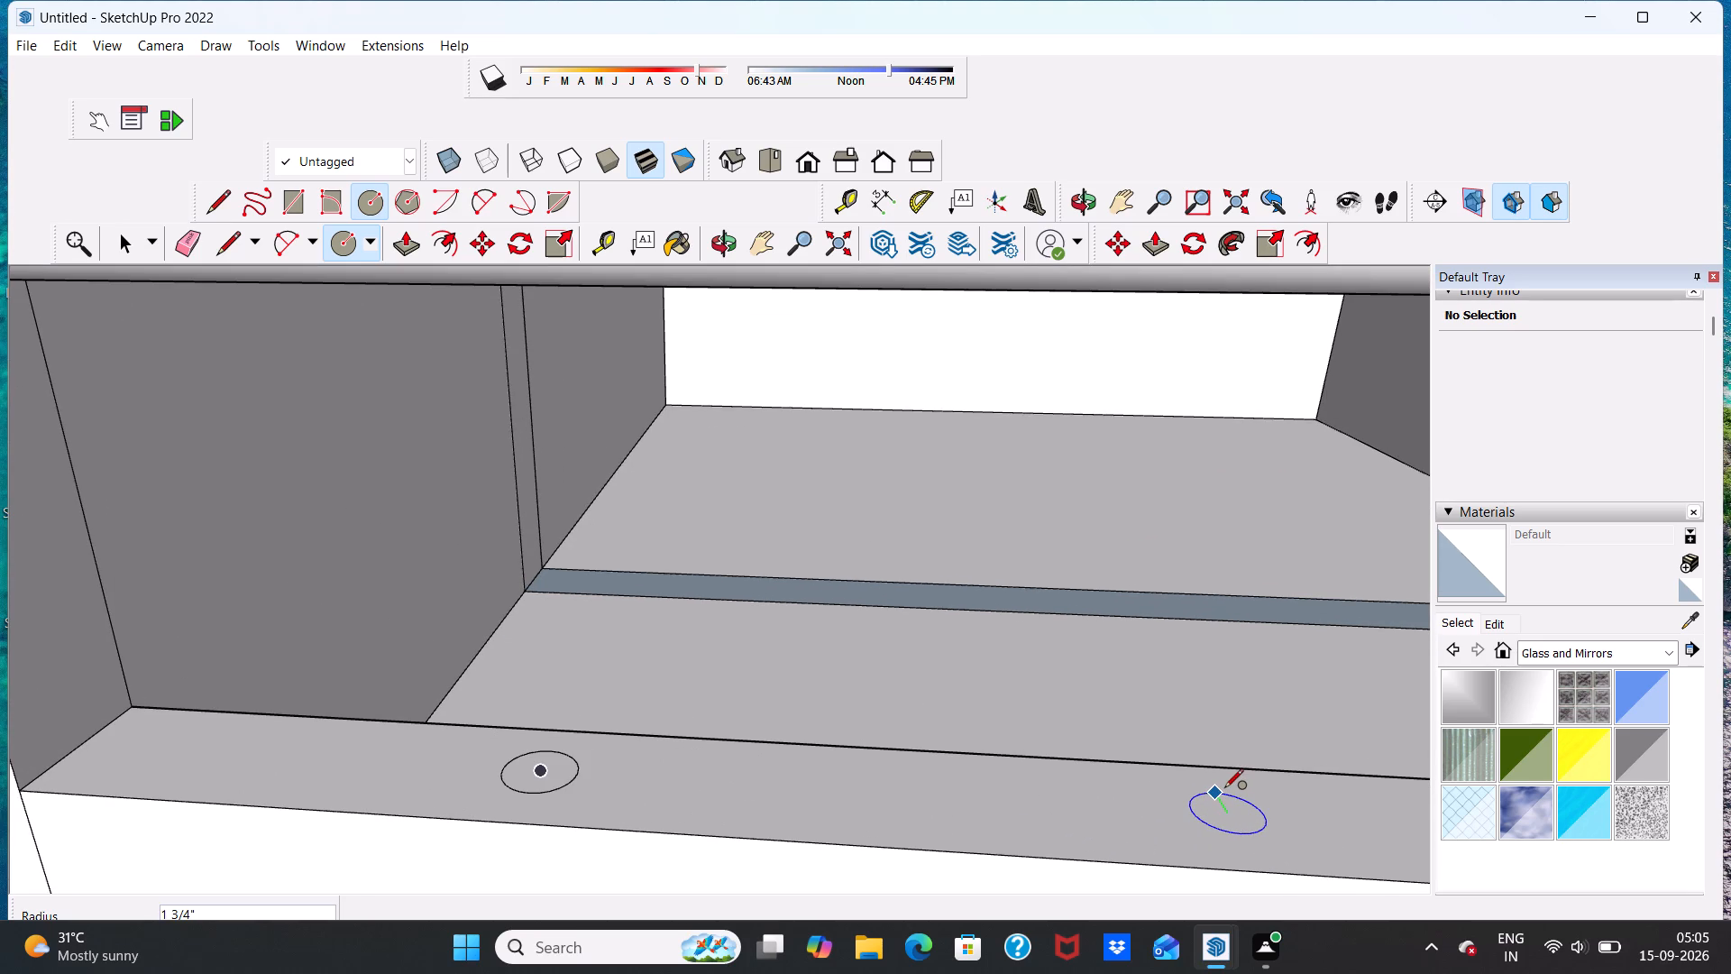
click(1224, 790)
scroll(1224, 795, down, 8)
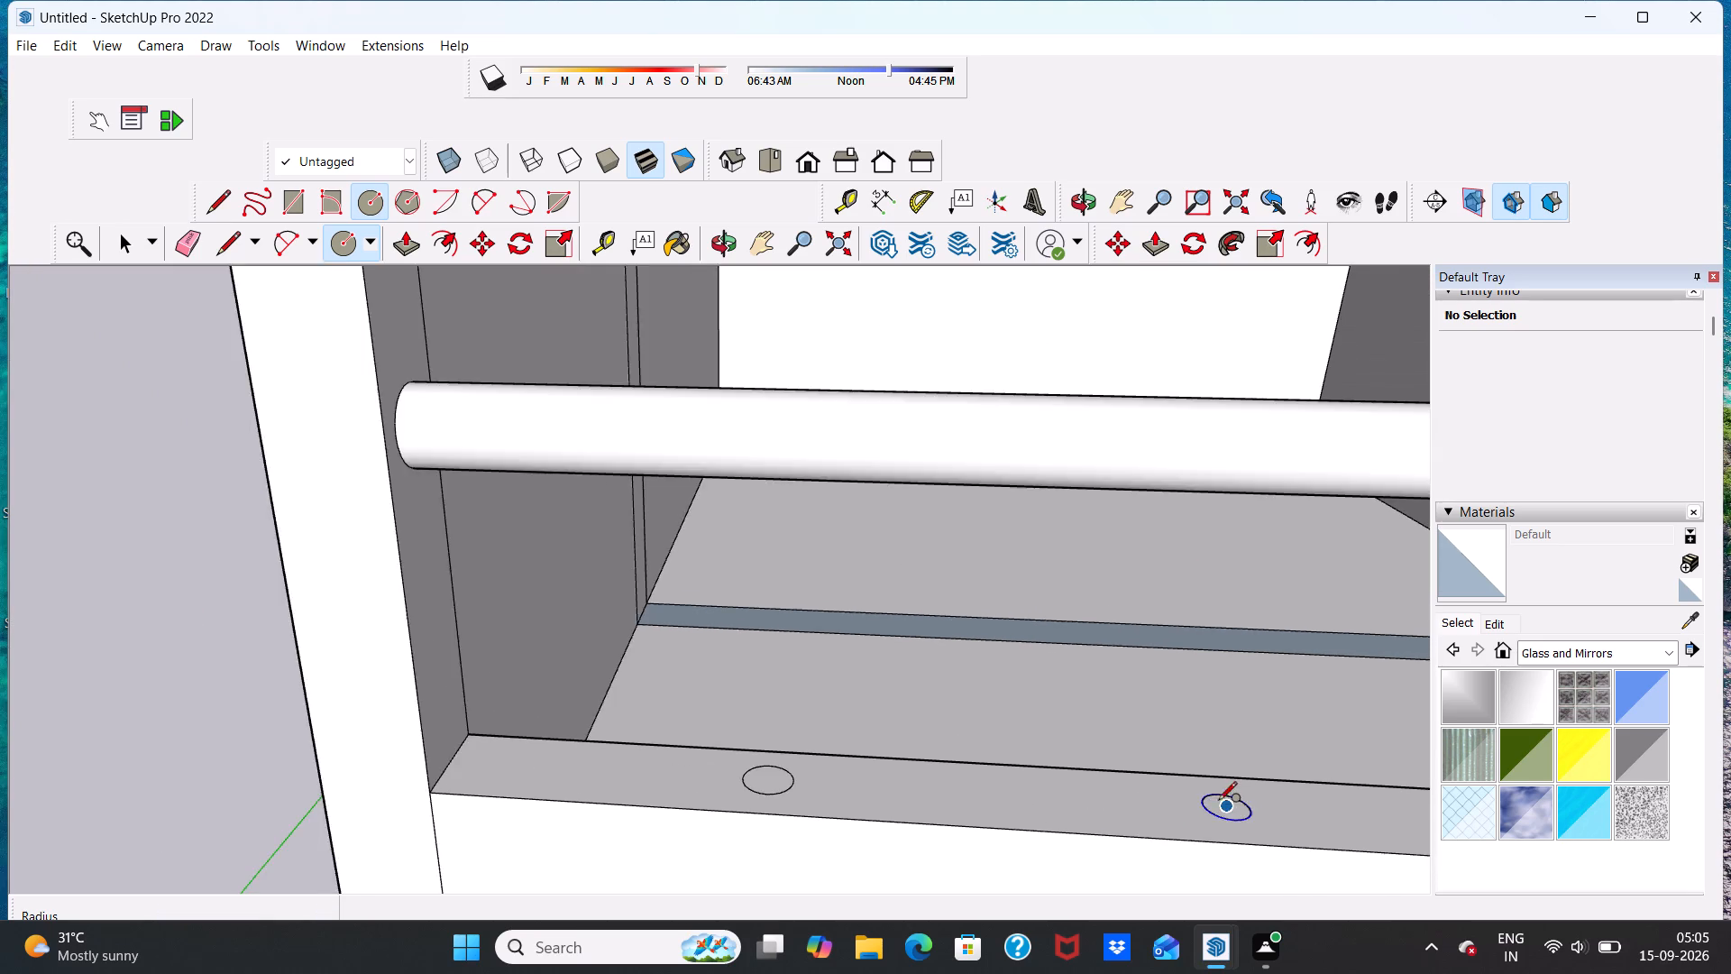
scroll(1218, 802, down, 3)
scroll(1228, 830, up, 1)
key(space)
Extrude the first base circle up about 2' 2 5/16" into the round rail as a post.
scroll(1264, 786, down, 6)
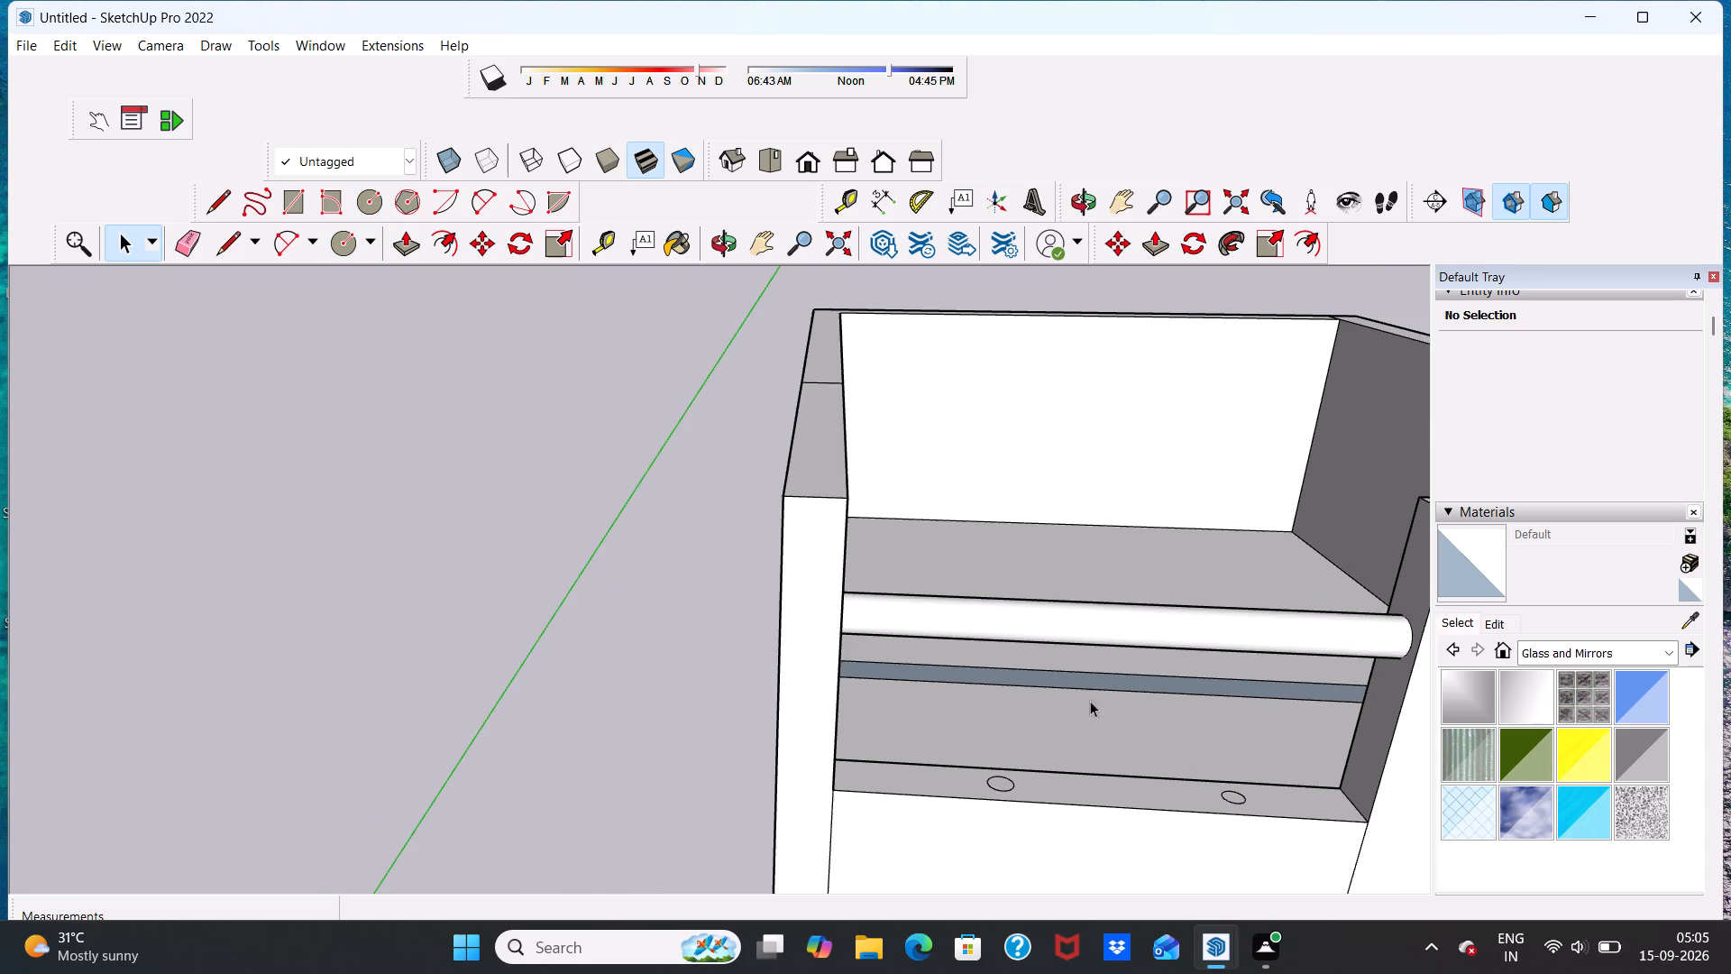
scroll(1030, 679, up, 5)
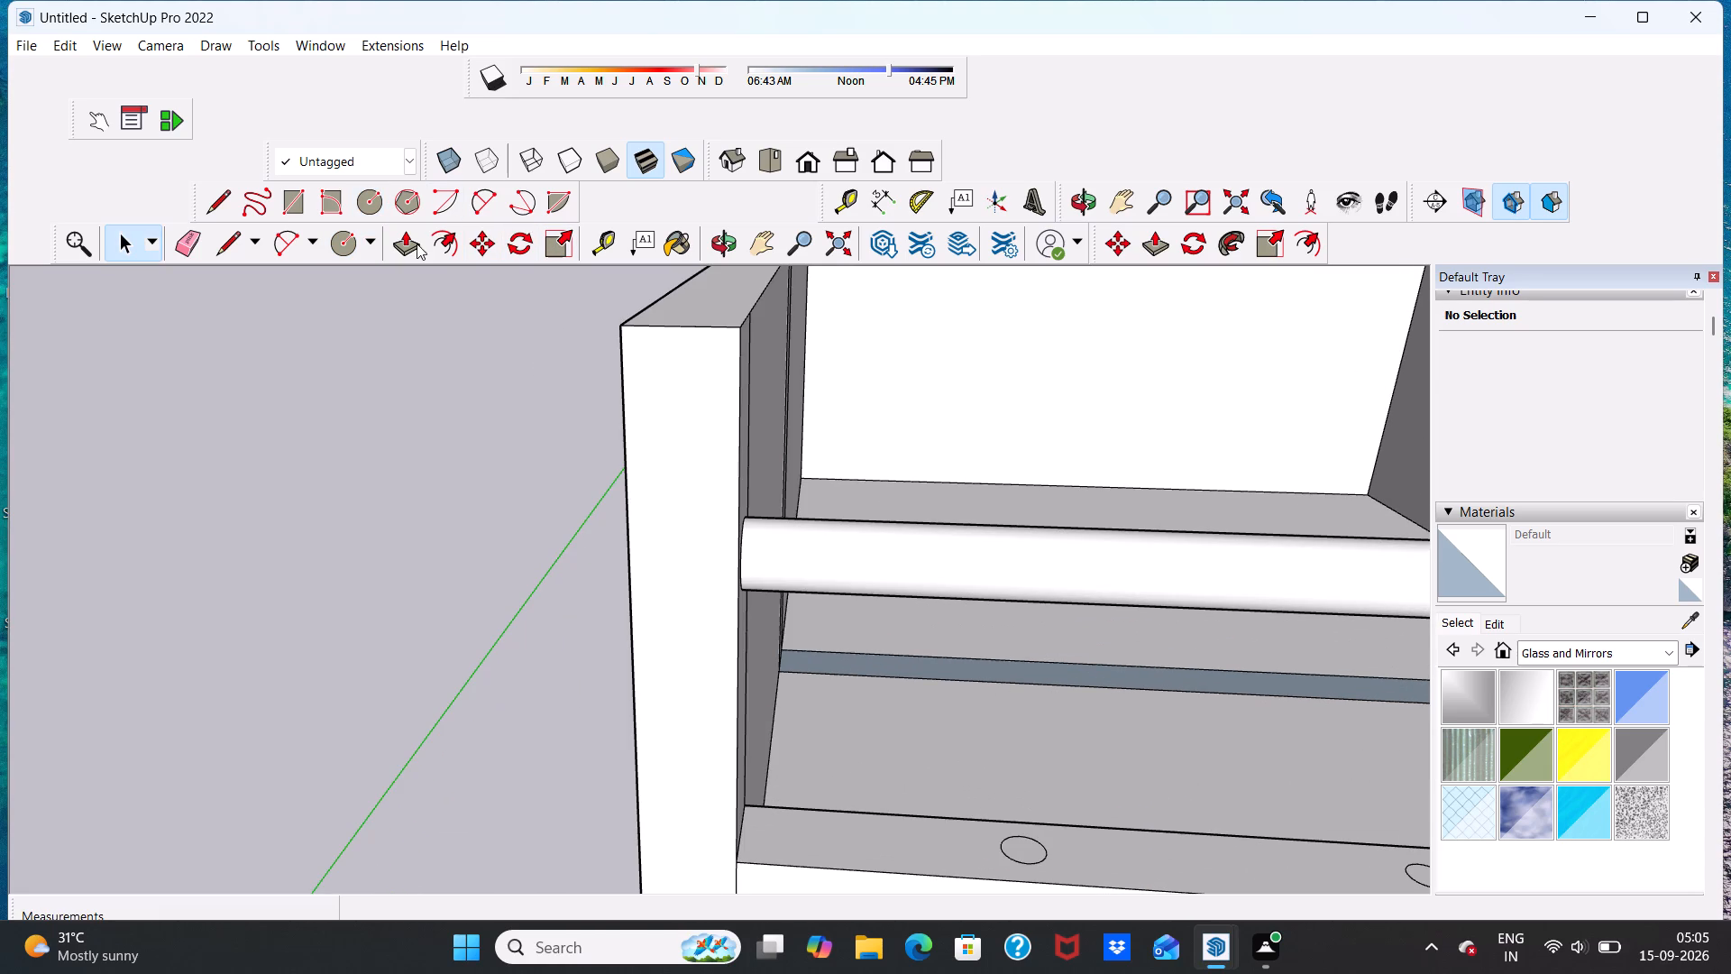
click(411, 244)
scroll(1024, 829, up, 2)
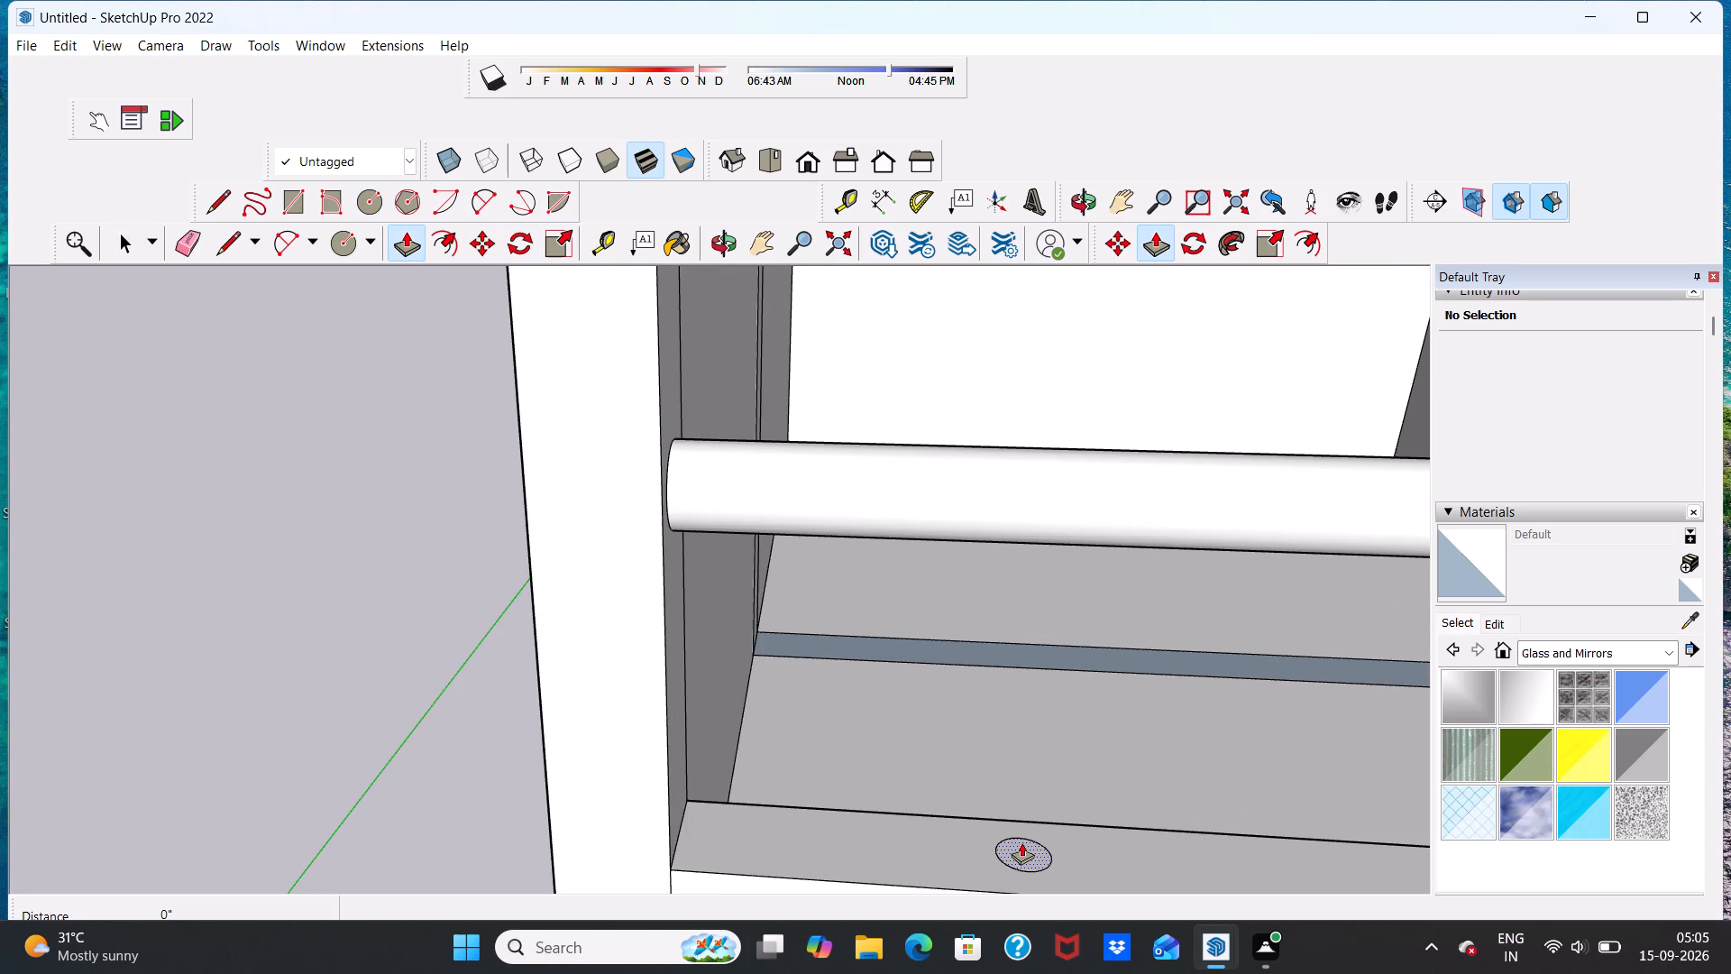
click(1022, 842)
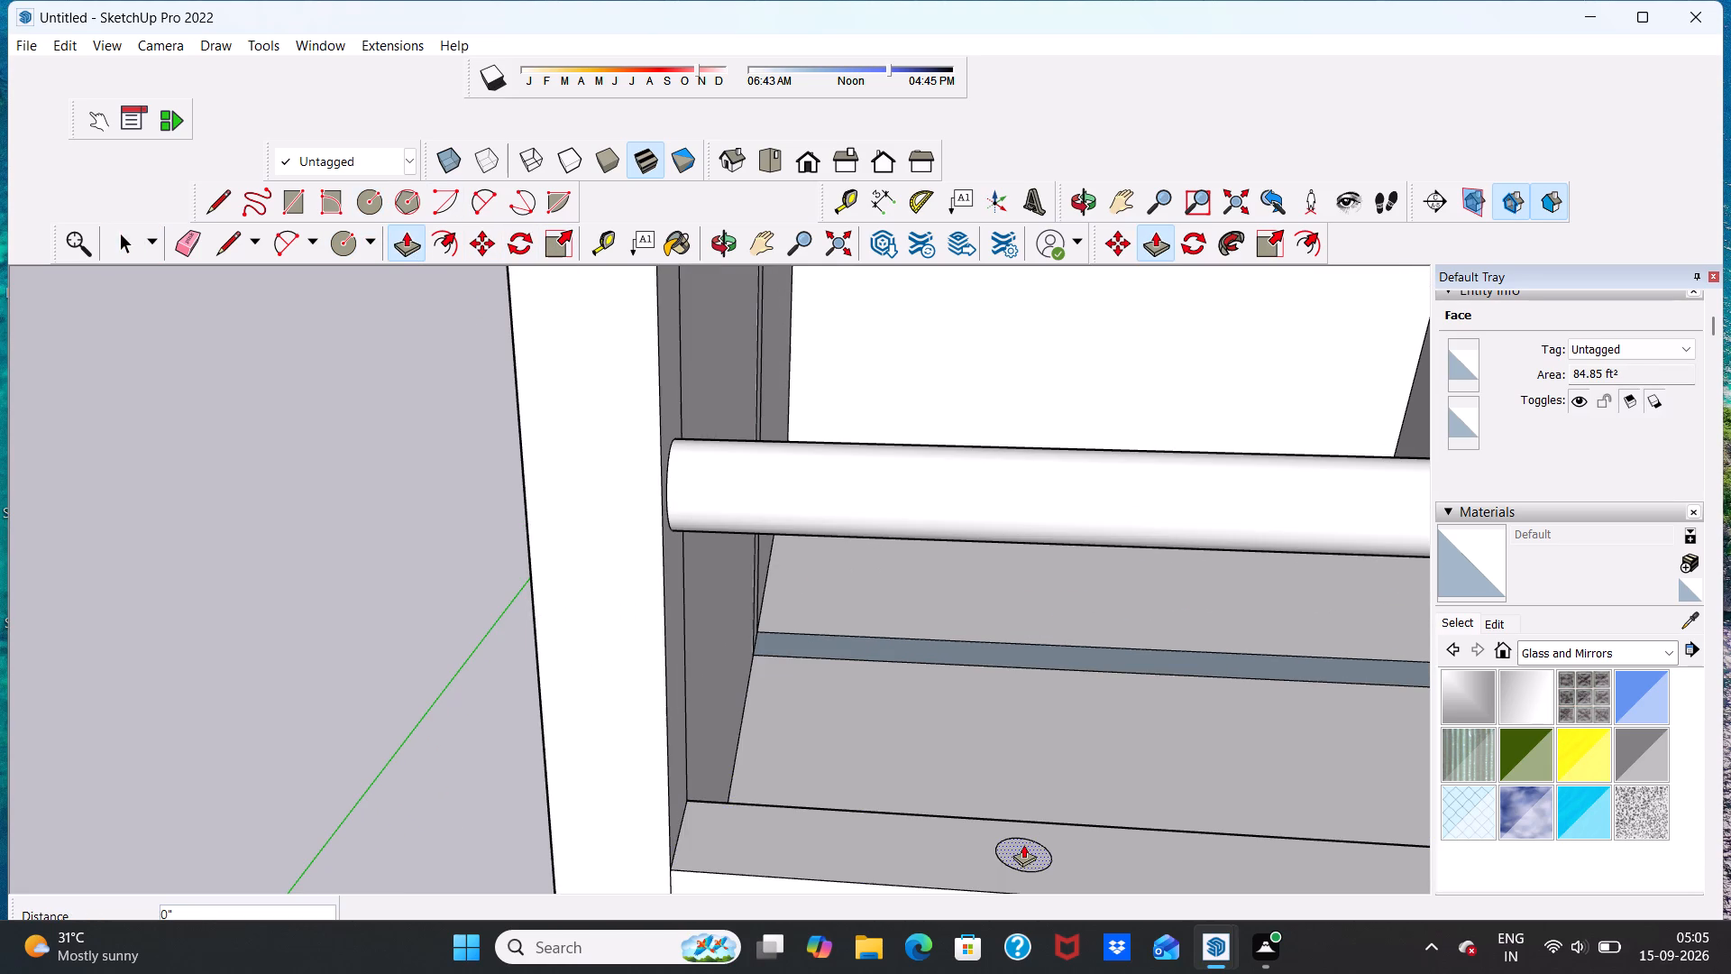
click(1025, 843)
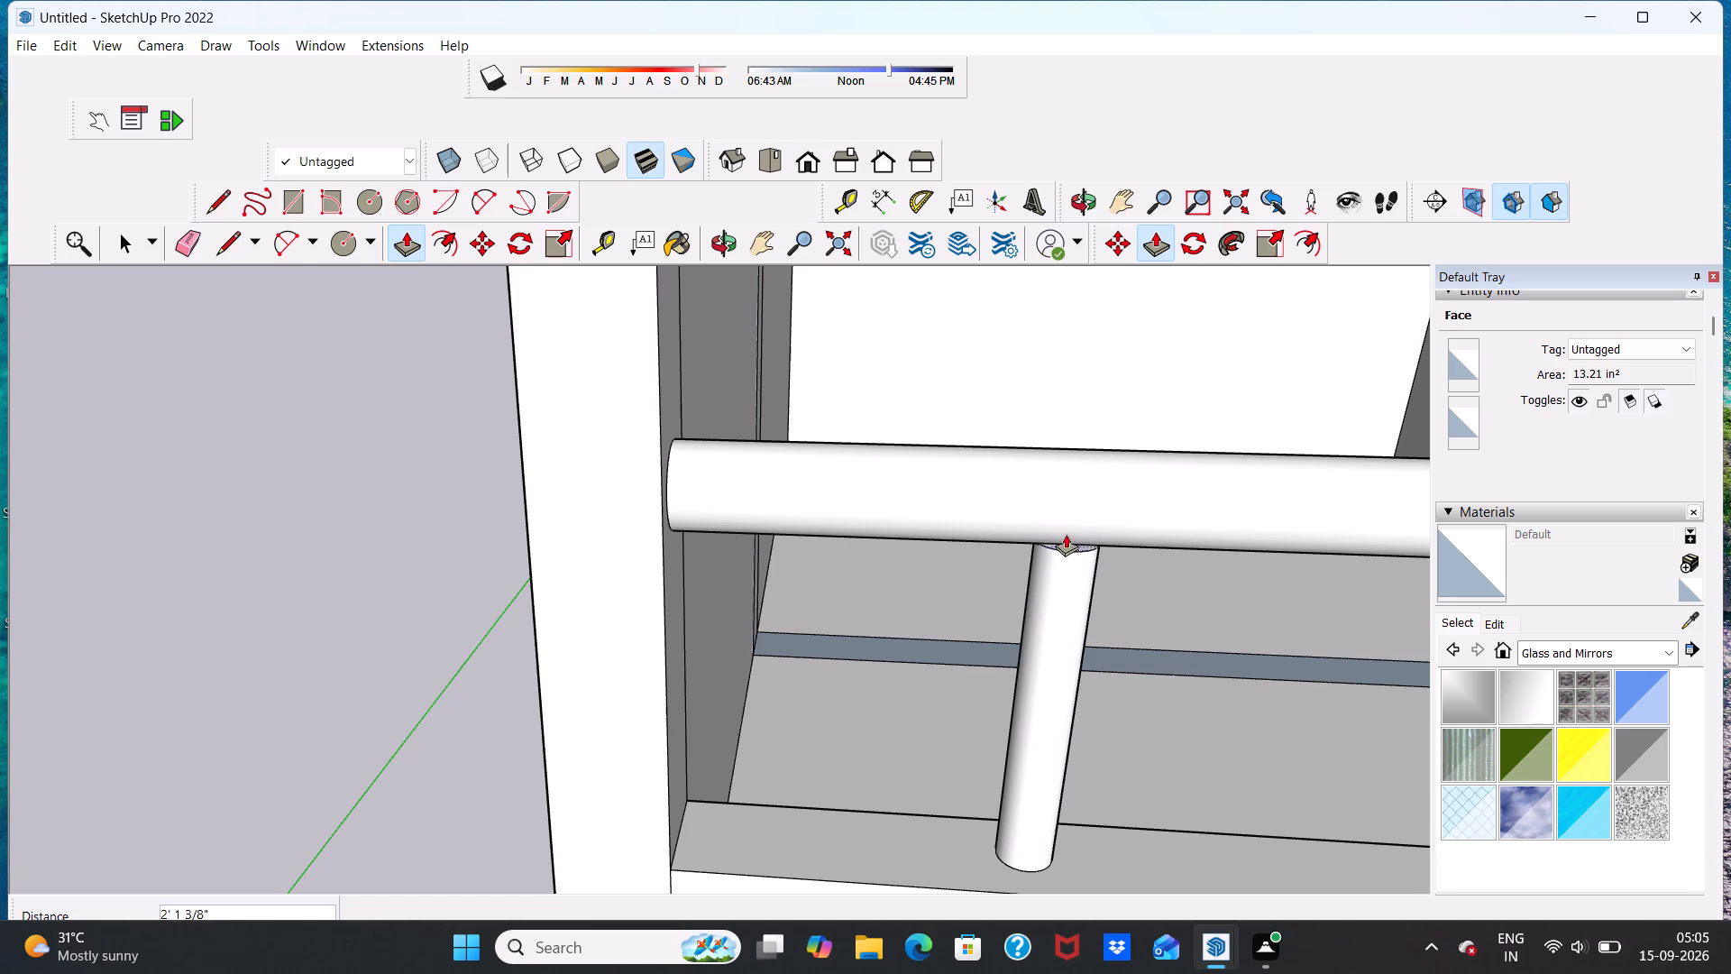
click(1065, 520)
Extrude the second base circle up about 2' 3 3/8" into the round rail as a post.
scroll(1065, 604, down, 15)
scroll(1189, 630, up, 11)
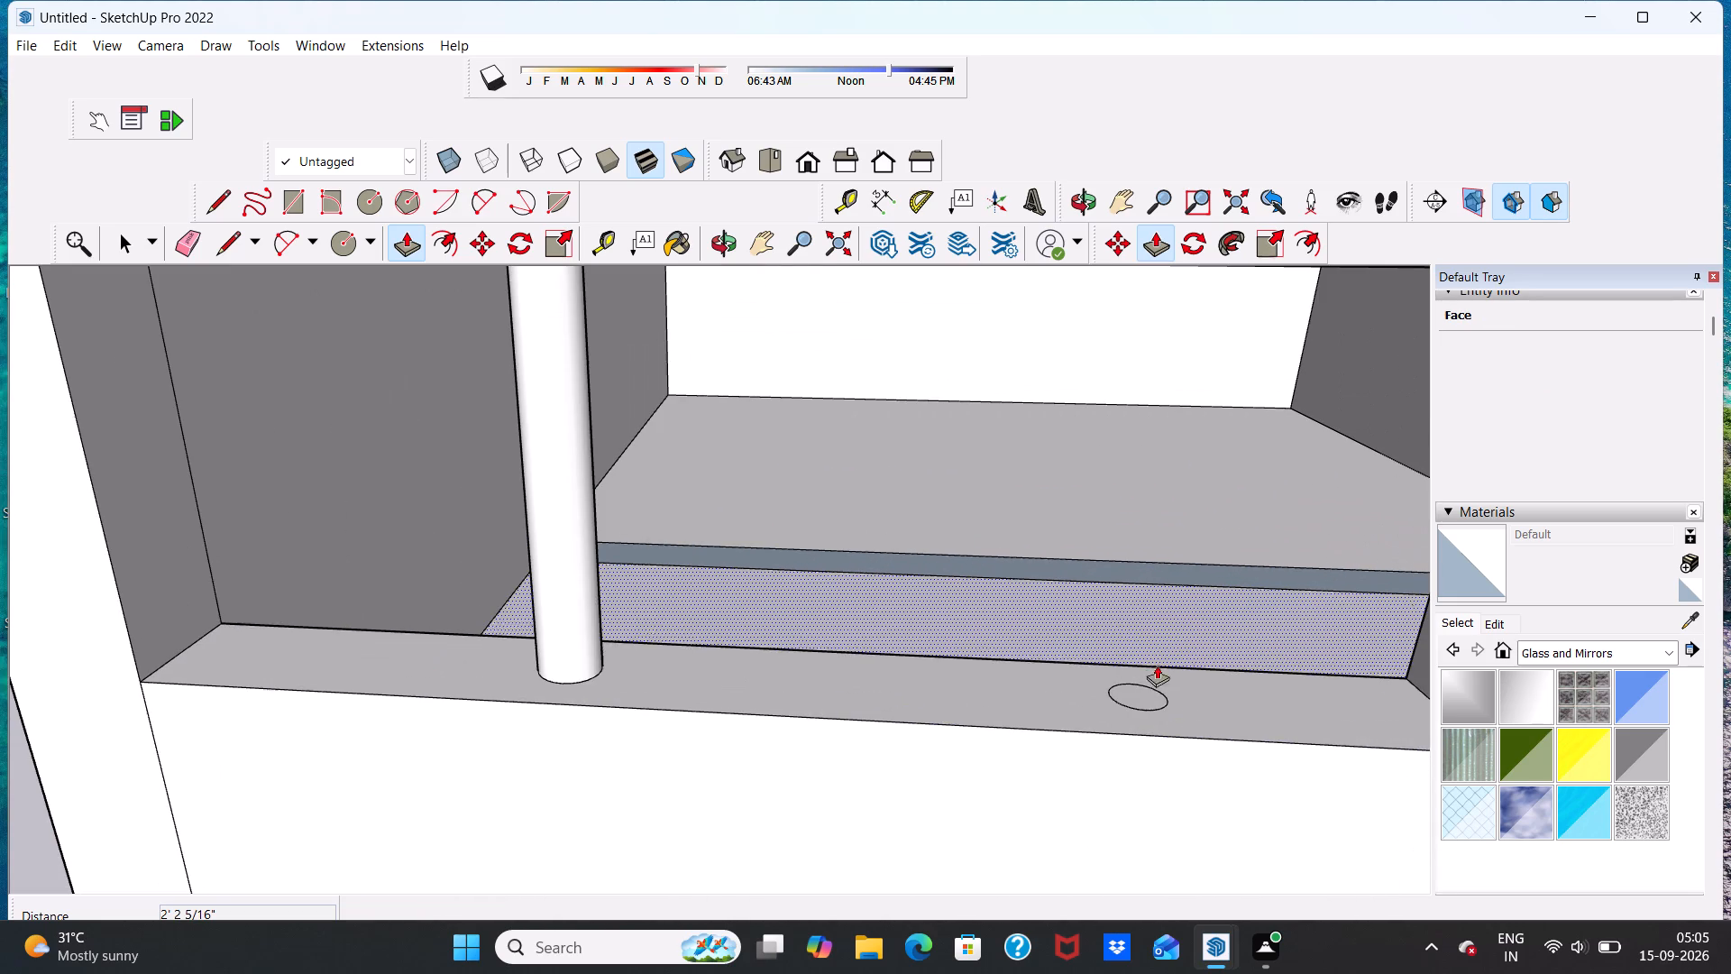
click(1138, 689)
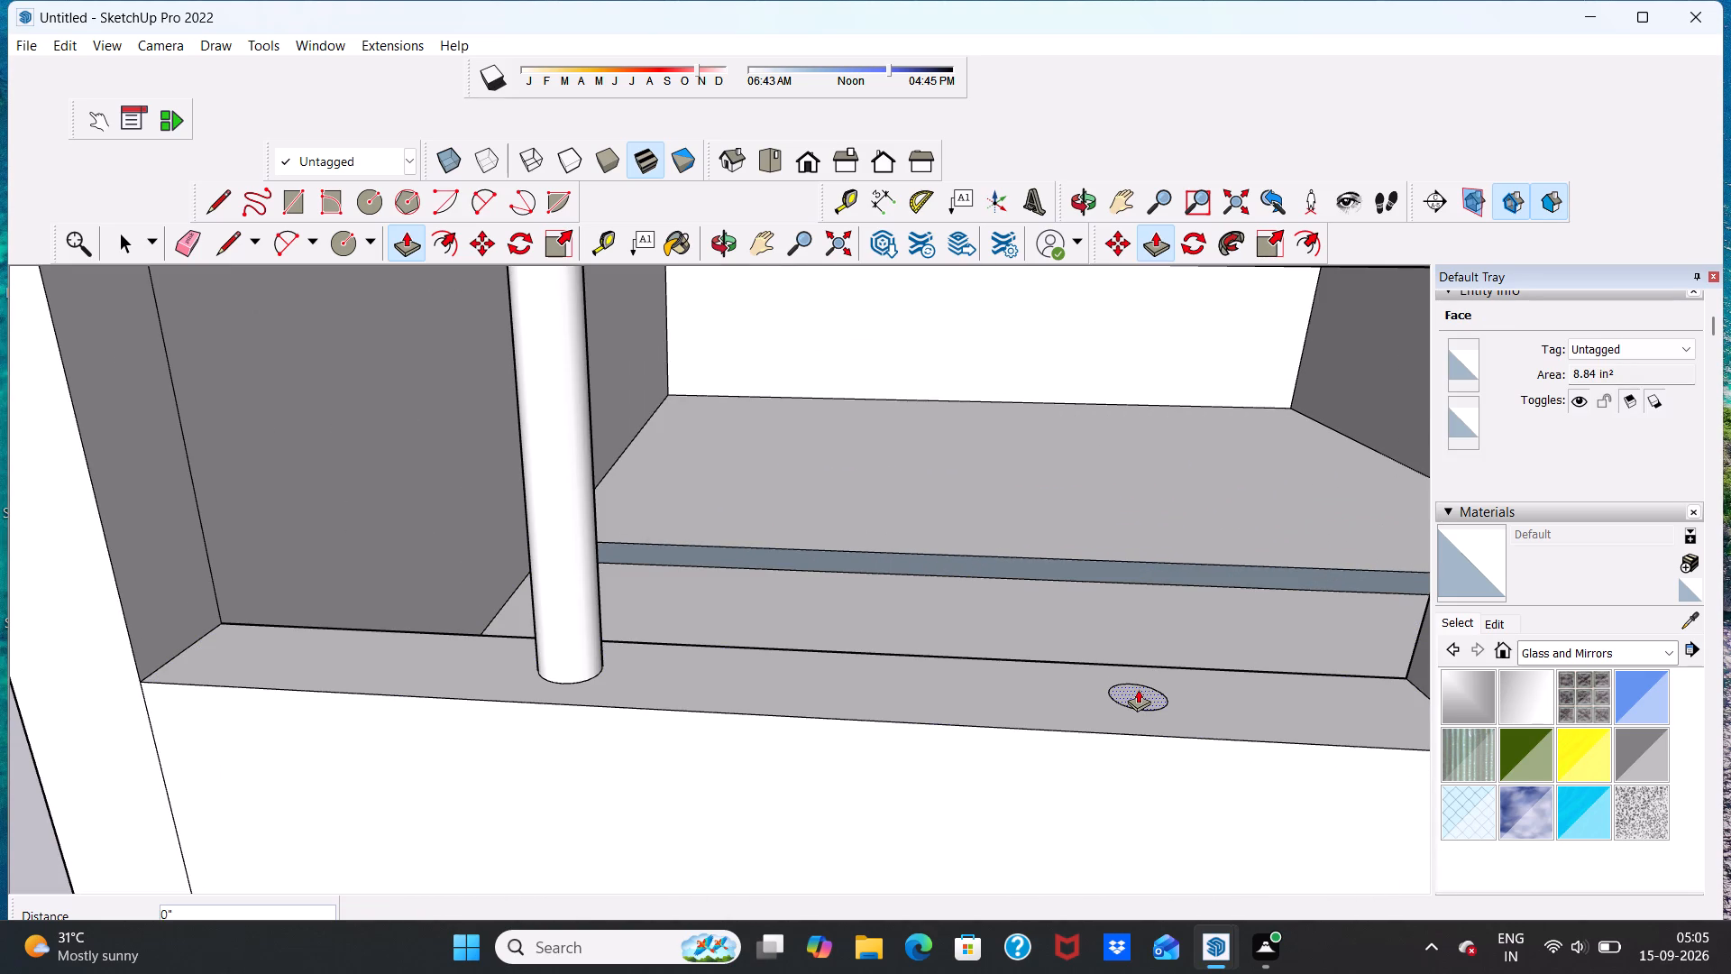
scroll(1152, 567, down, 12)
scroll(1170, 480, up, 4)
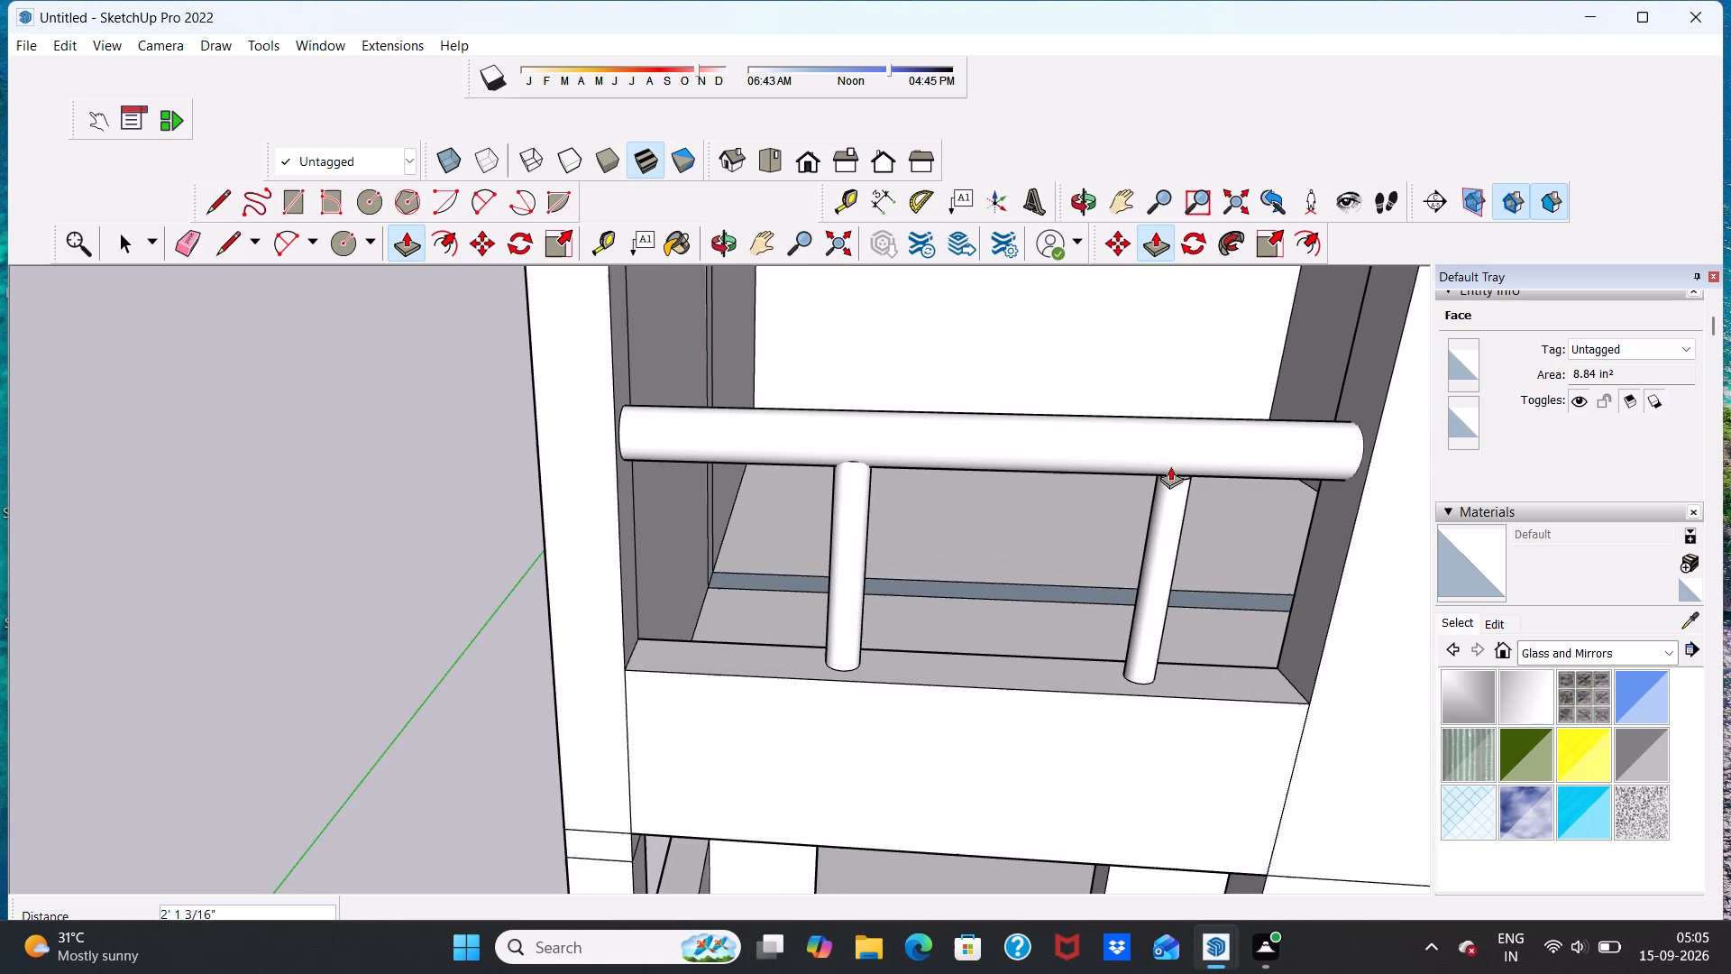
click(1174, 454)
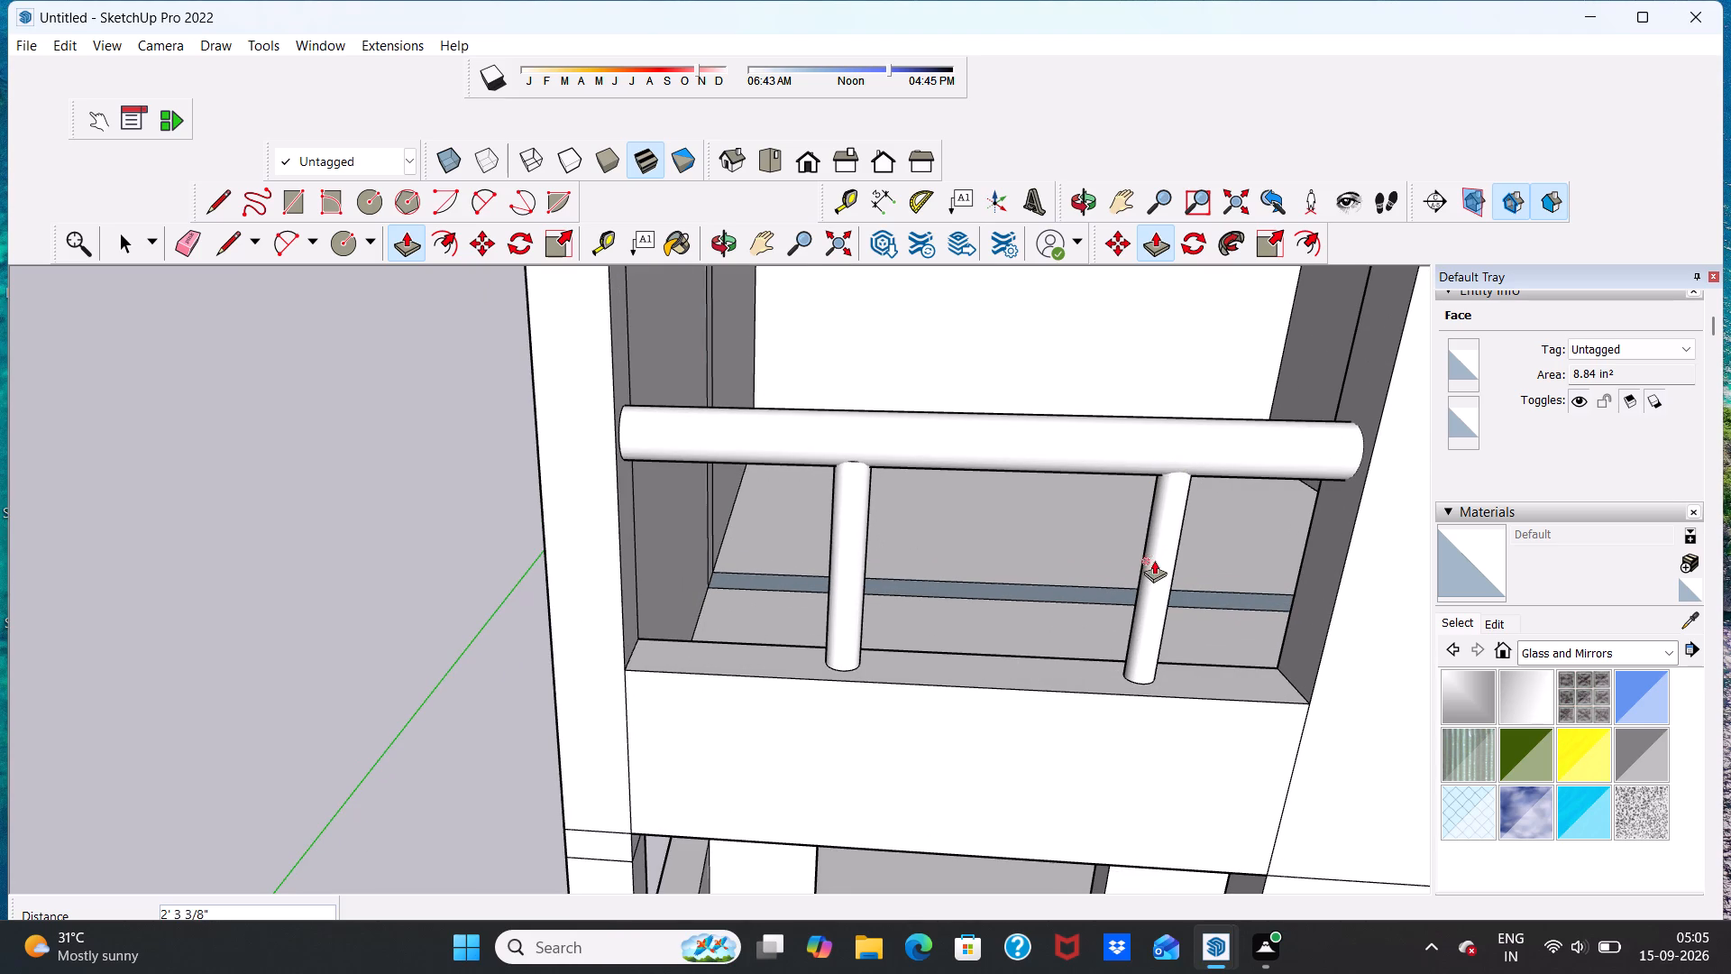
Paint the front face of the middle-storey balcony parapet with Translucent Glass Blue.
scroll(1153, 560, down, 14)
scroll(1235, 663, up, 5)
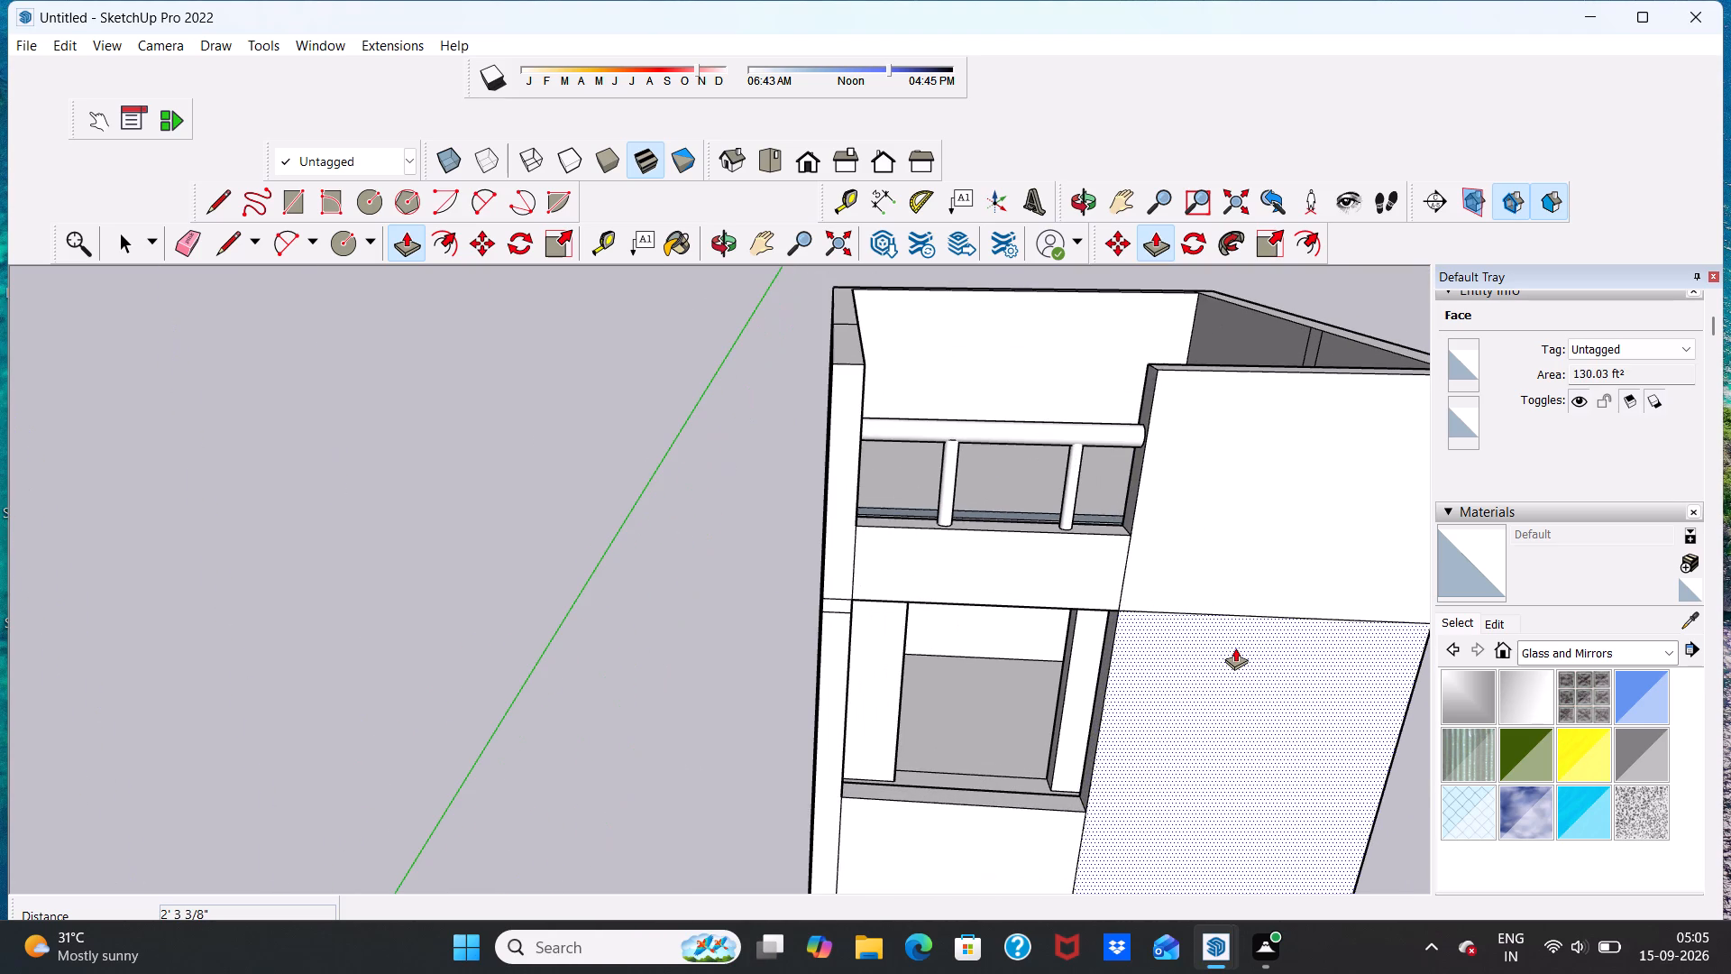
key(space)
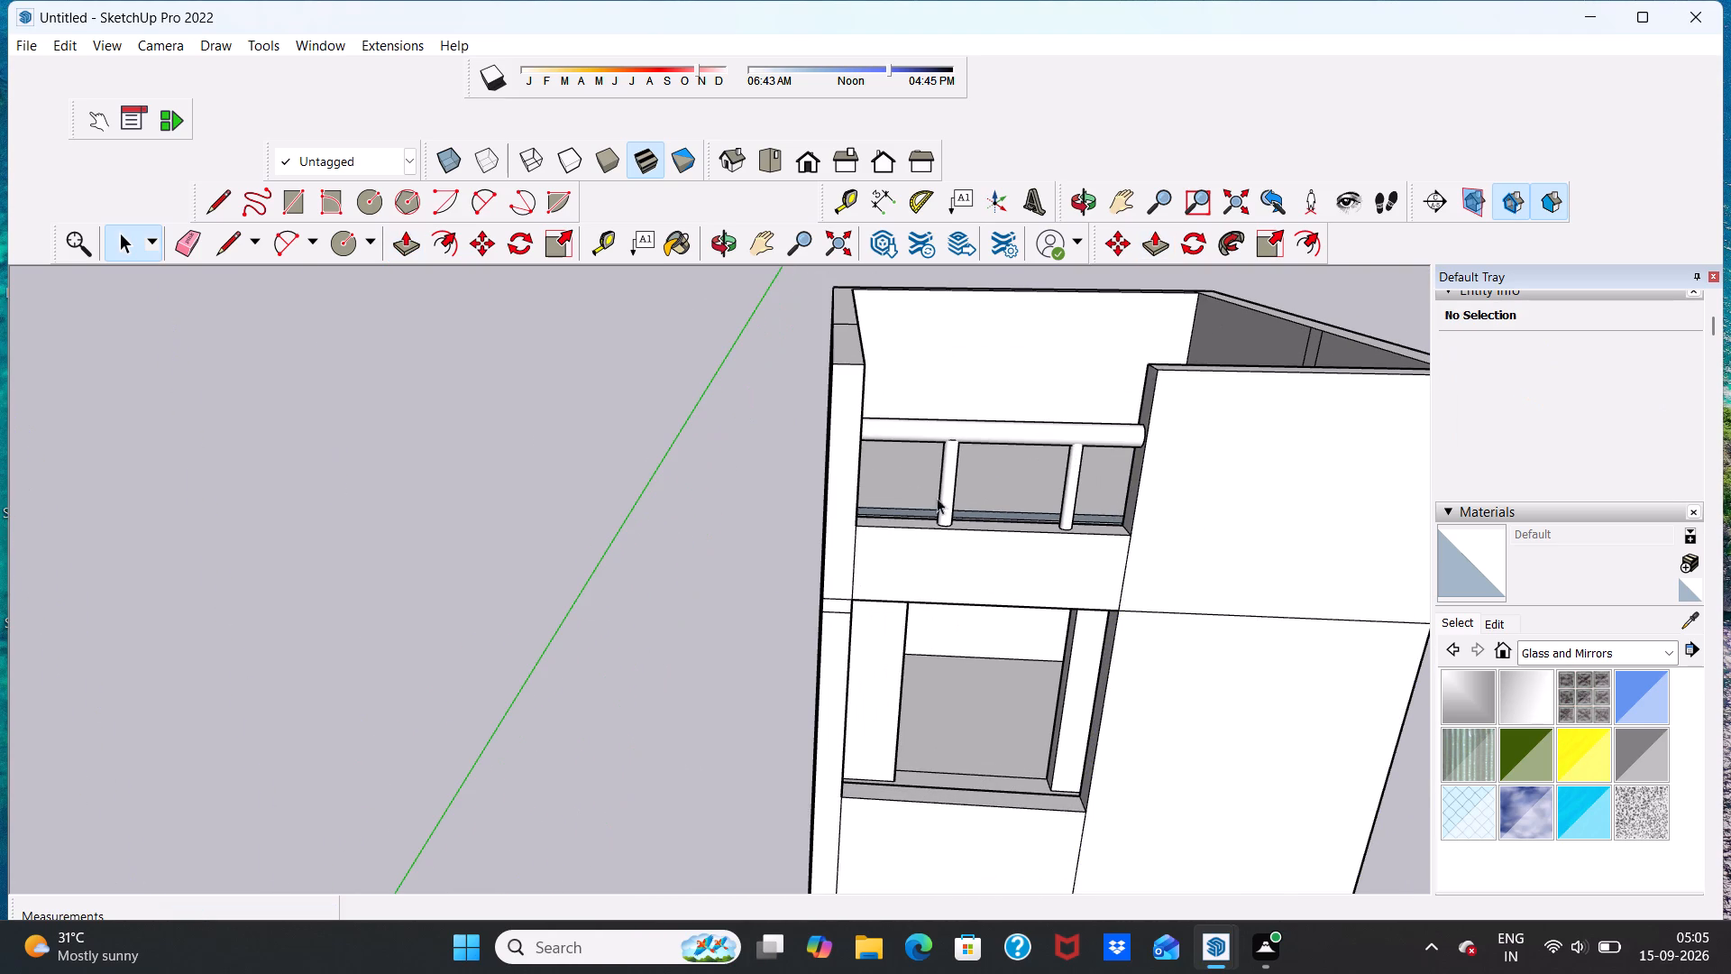
scroll(904, 489, down, 6)
middle_drag(1076, 645, 1074, 524)
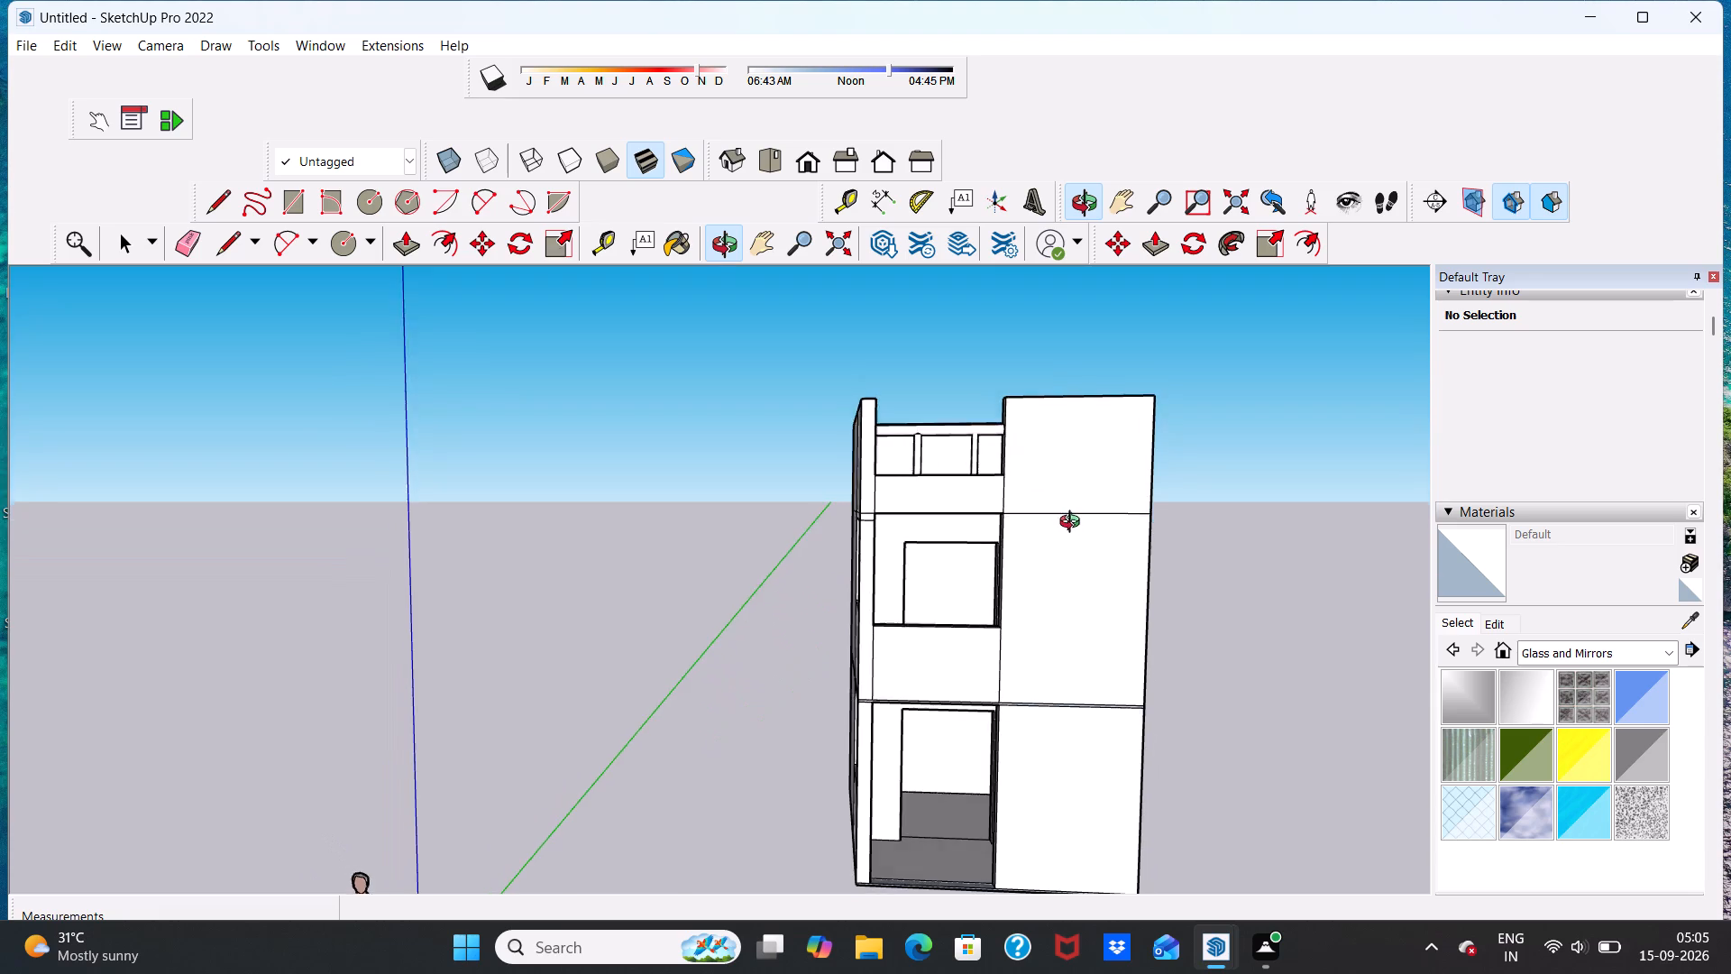
middle_drag(1074, 524, 1075, 546)
scroll(1046, 521, down, 8)
scroll(1102, 664, up, 5)
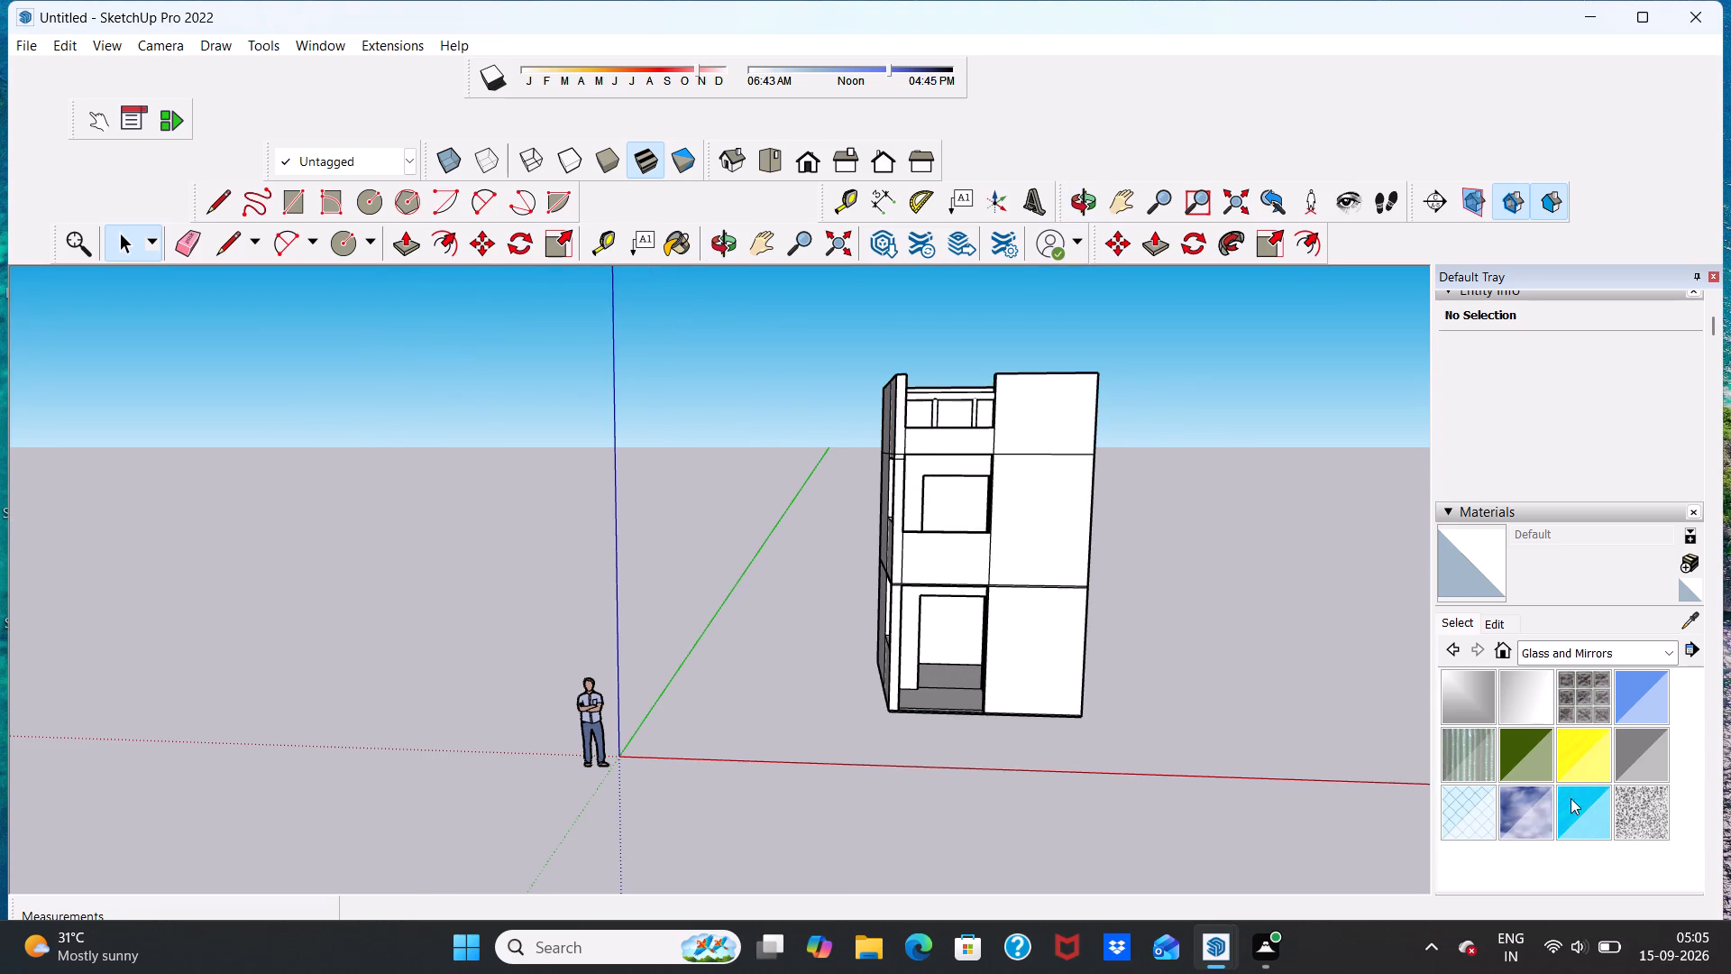
click(1648, 685)
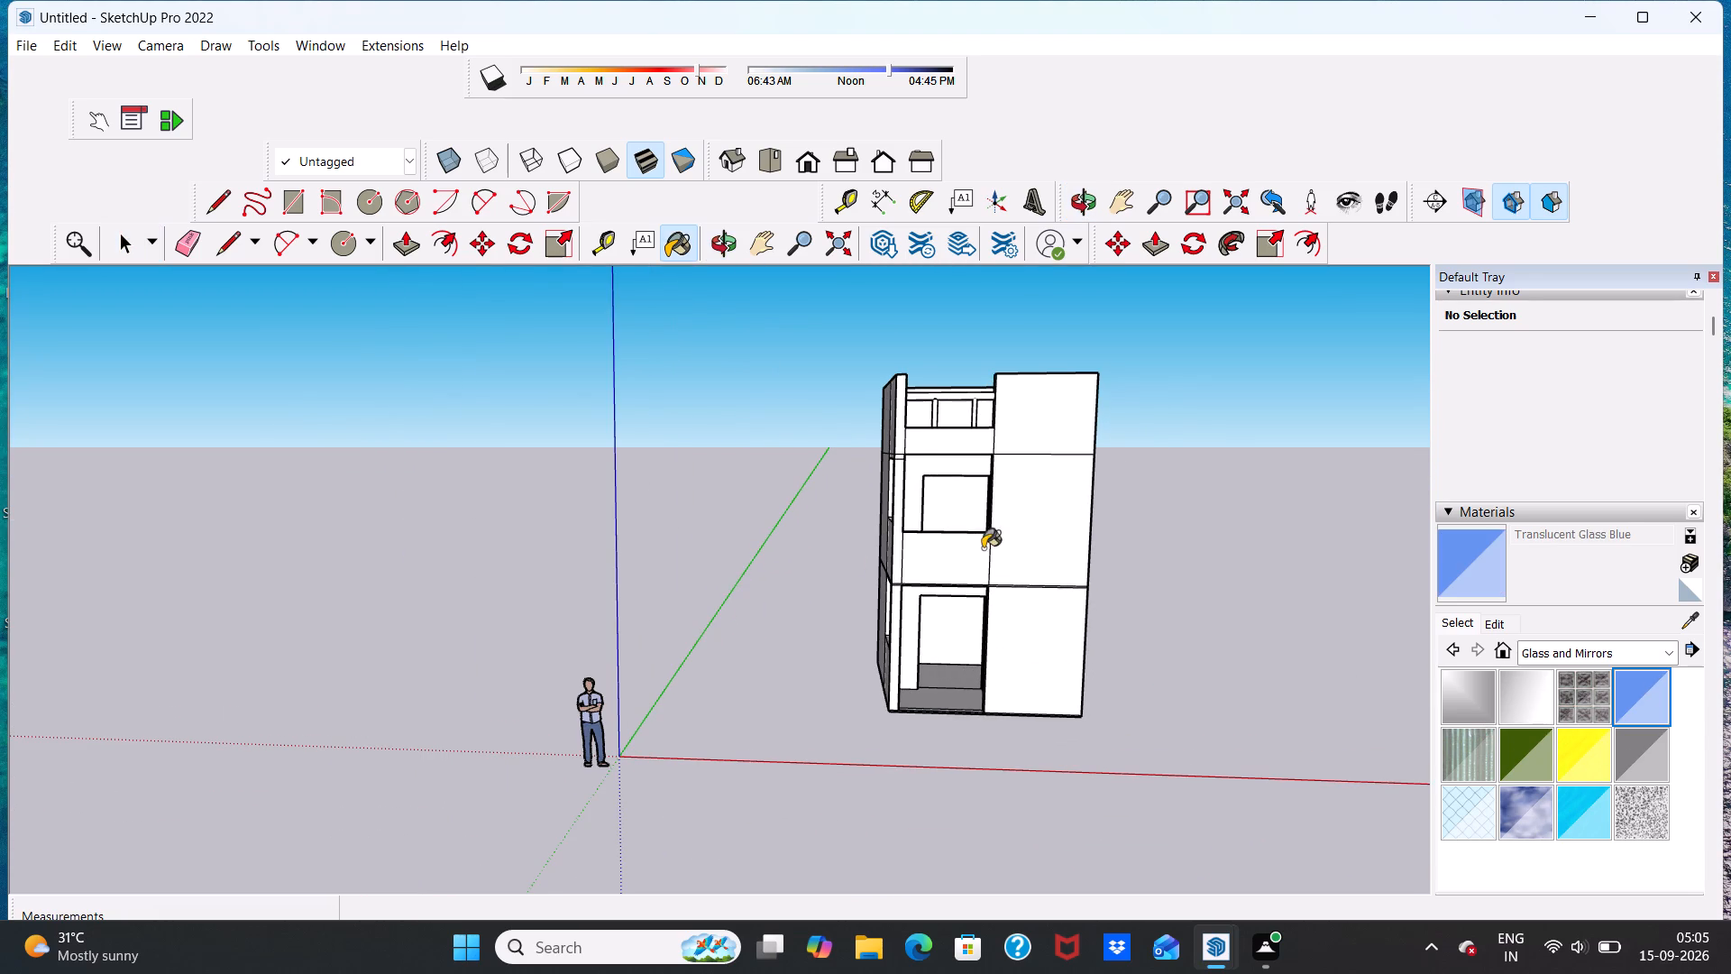
click(944, 571)
Apply the same Translucent Glass Blue to the balcony parapet on the adjoining side wall.
scroll(937, 554, up, 10)
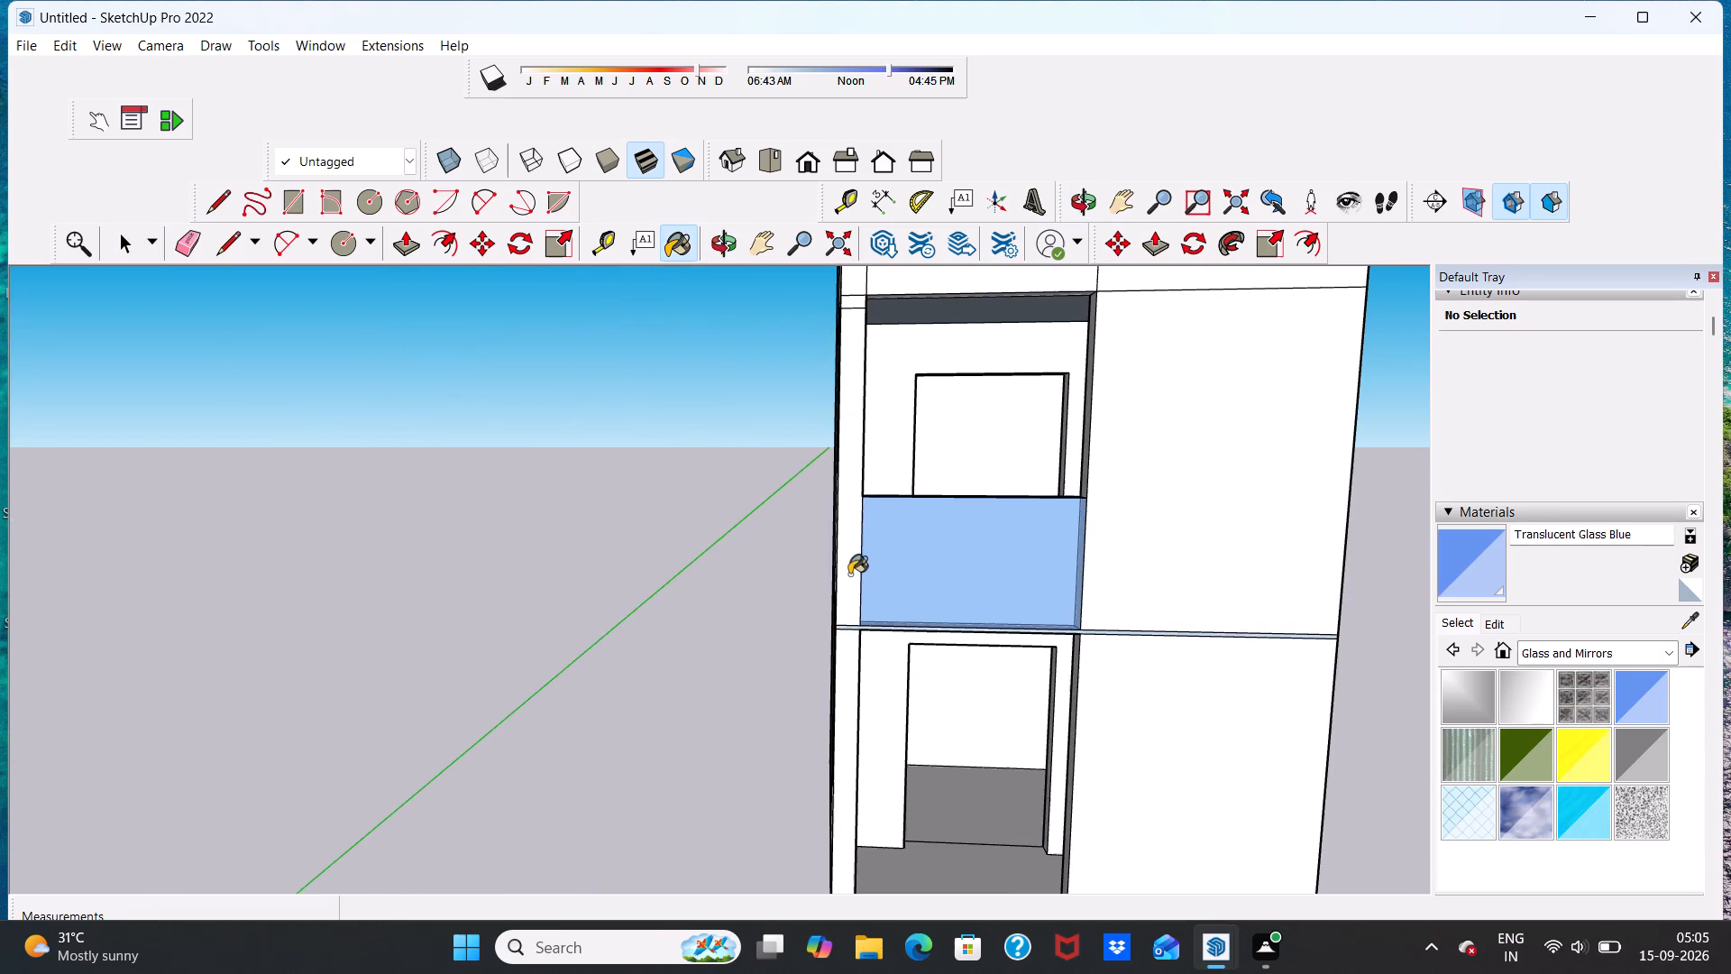
scroll(887, 572, down, 5)
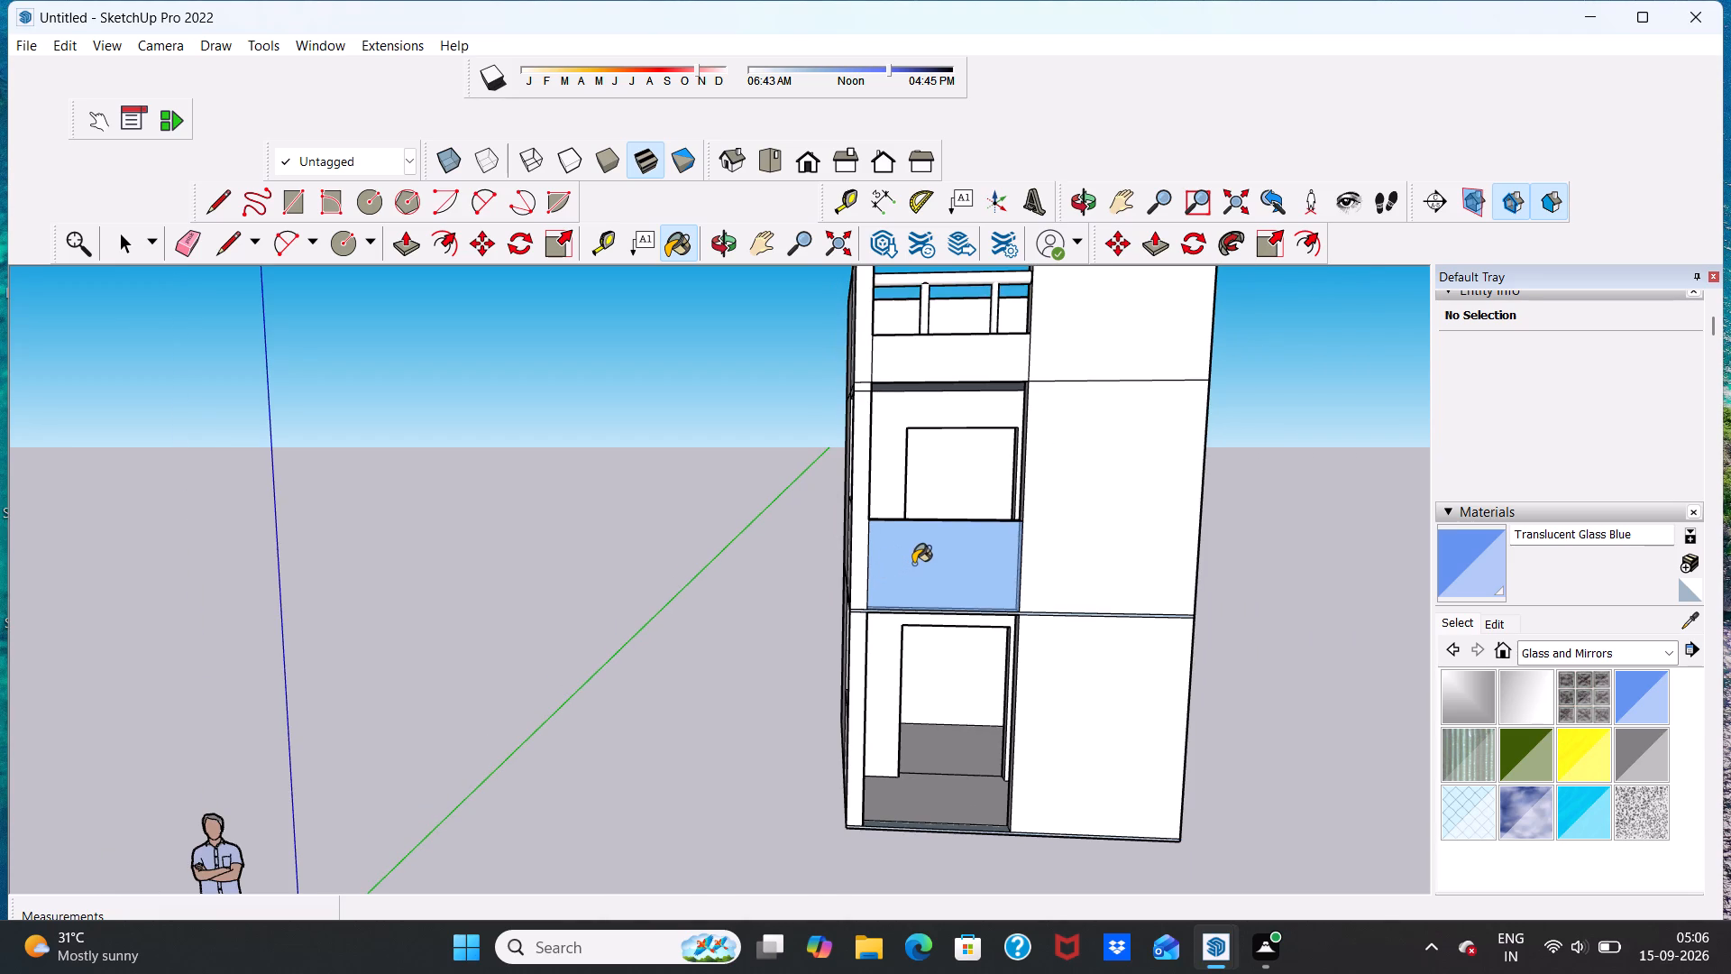
scroll(911, 565, down, 8)
scroll(902, 564, up, 10)
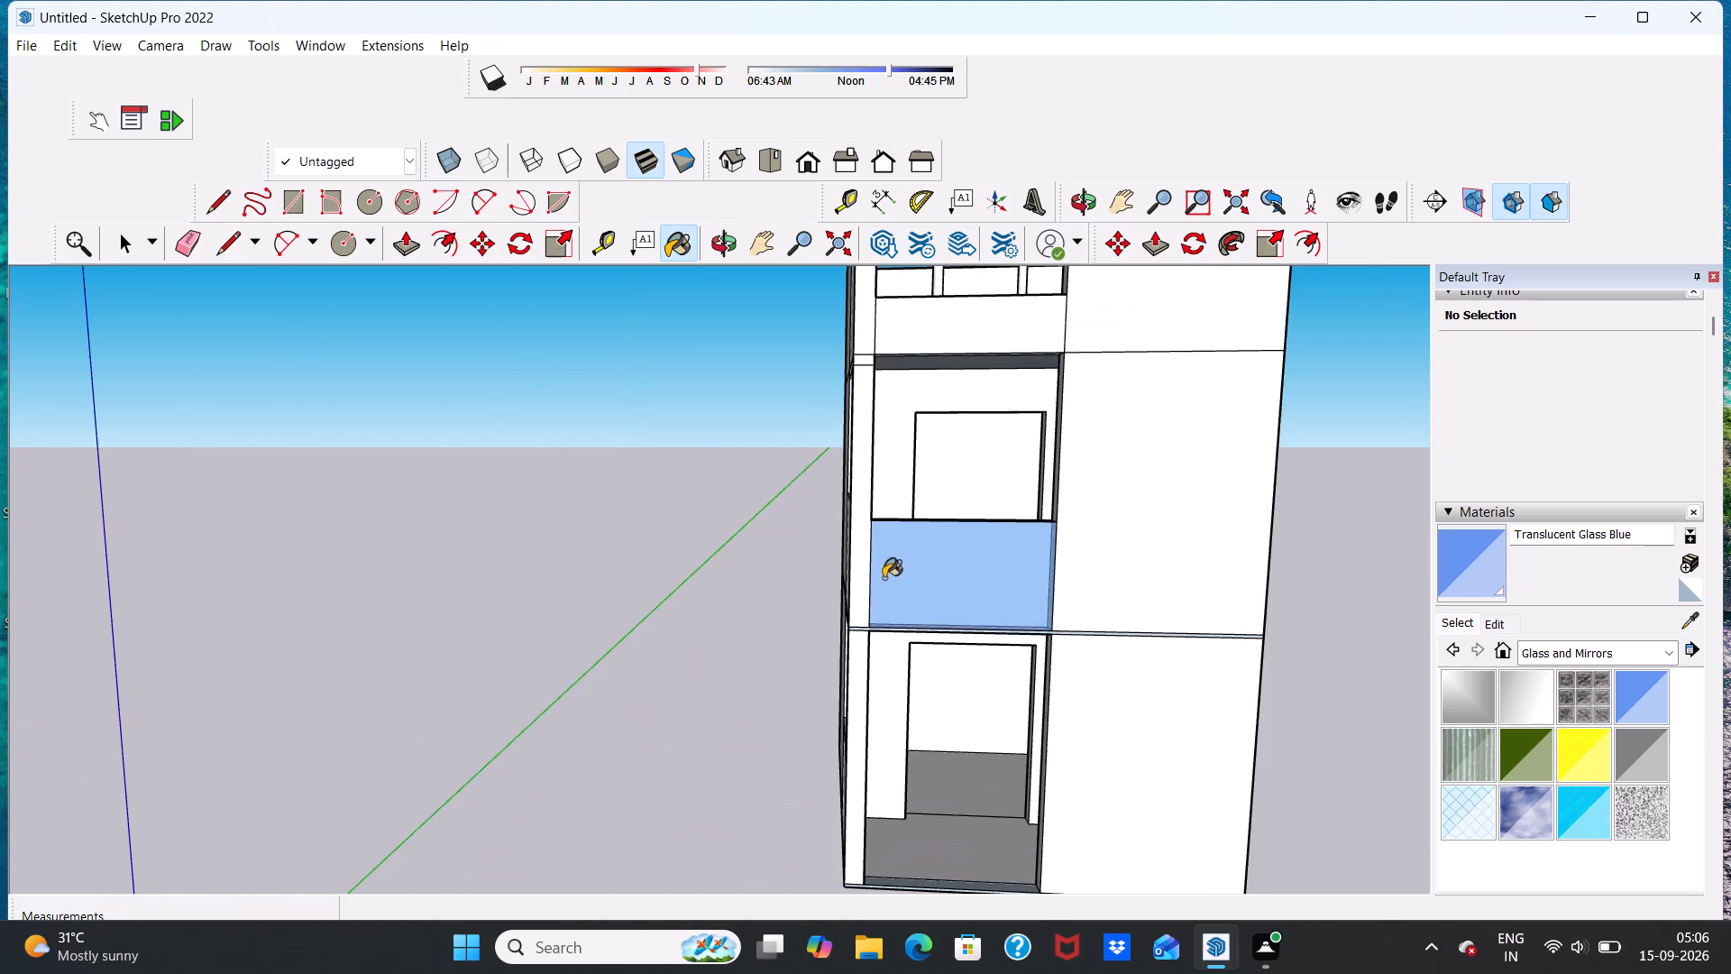
scroll(879, 587, down, 3)
middle_drag(782, 589, 1070, 614)
scroll(846, 571, up, 4)
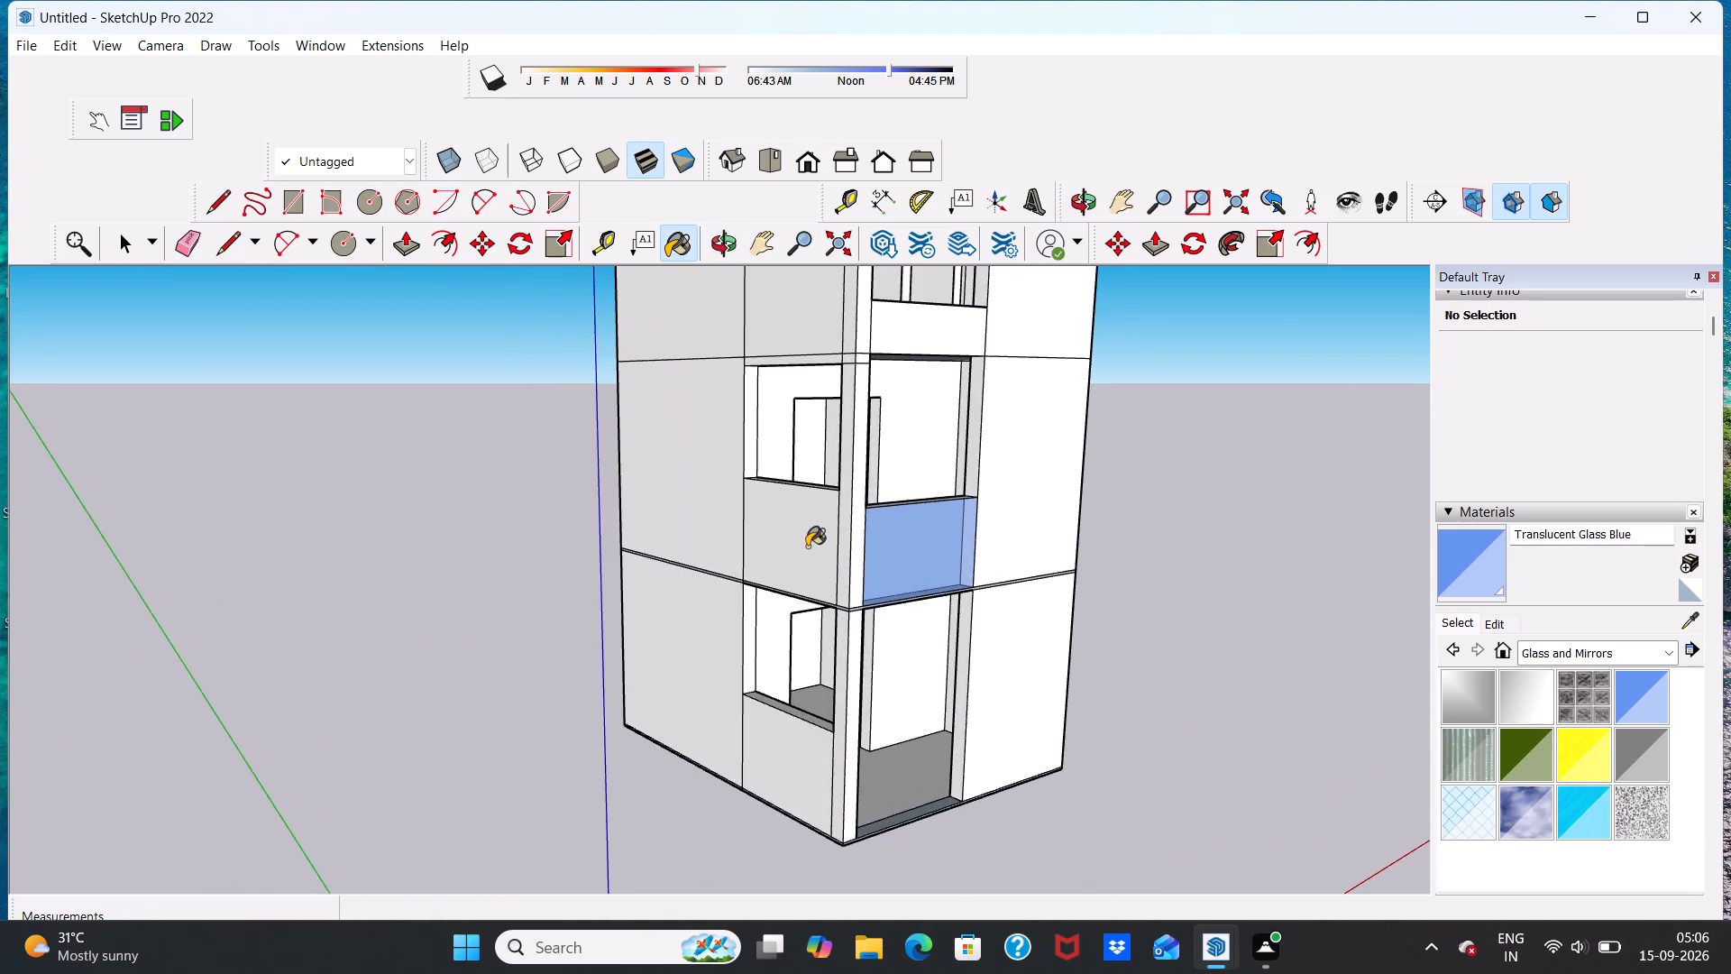
click(807, 547)
Examine the building's front and side around the blue glass parapets and the solid front wall.
scroll(814, 543, down, 4)
middle_drag(909, 547, 763, 537)
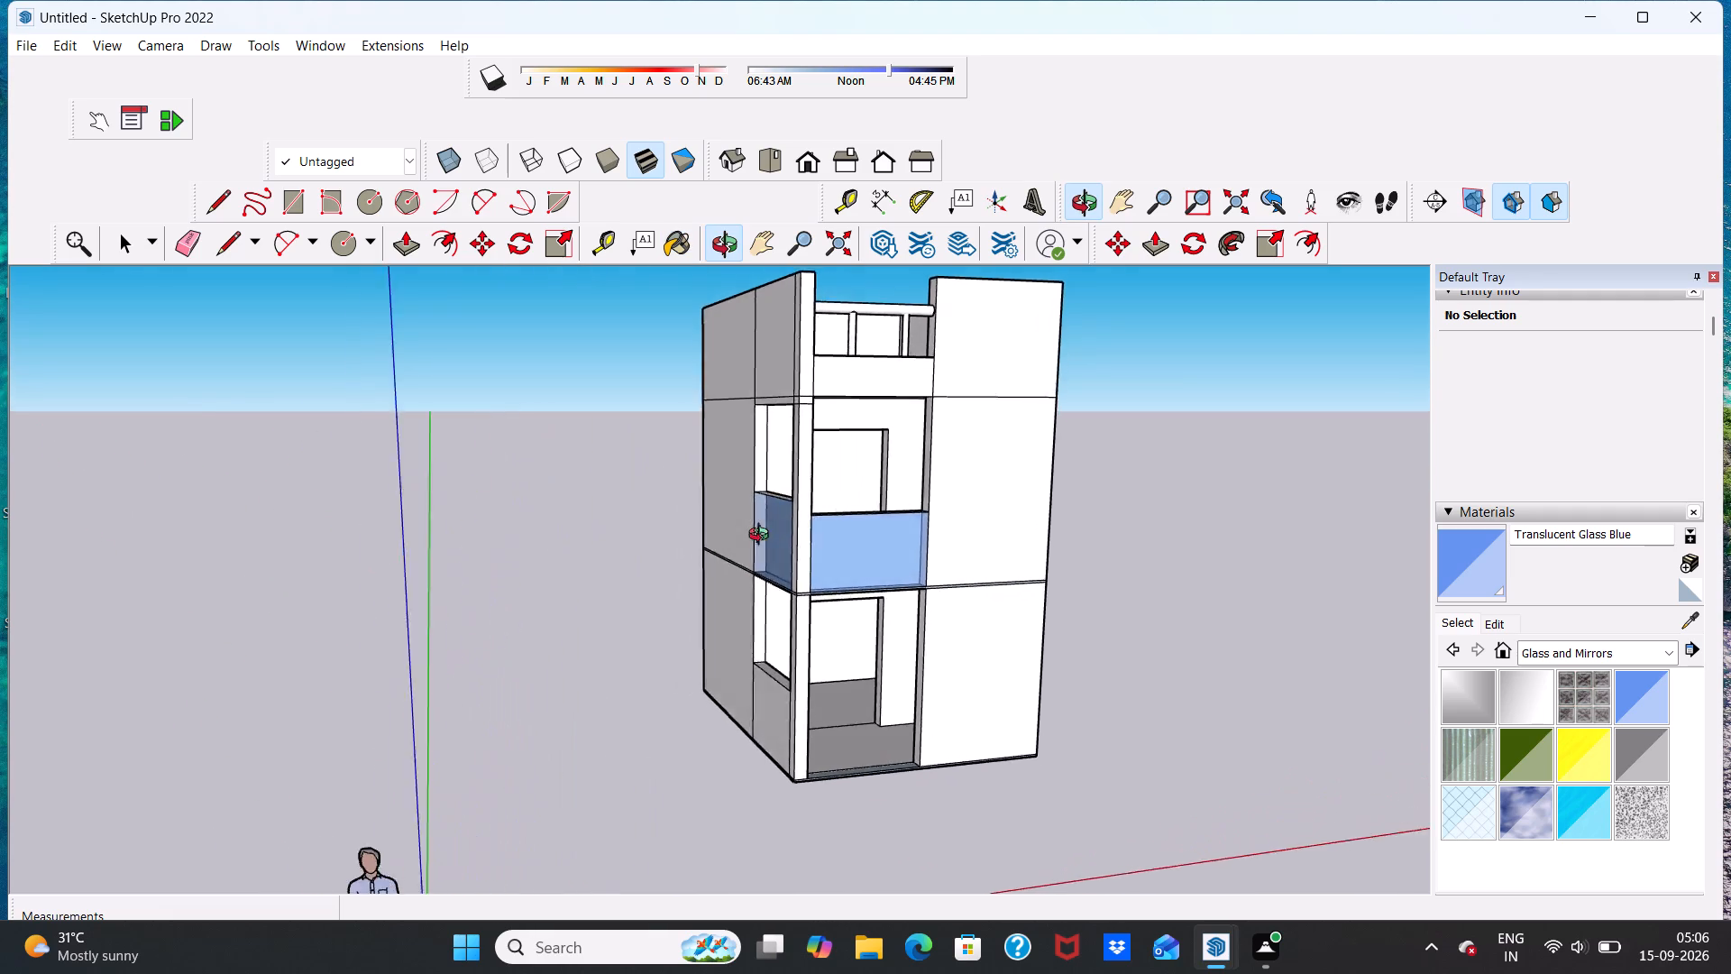
middle_drag(763, 537, 664, 530)
middle_drag(896, 746, 854, 681)
scroll(824, 760, up, 4)
scroll(835, 736, down, 5)
middle_drag(852, 721, 859, 832)
scroll(827, 524, up, 4)
scroll(854, 510, down, 6)
scroll(937, 456, up, 7)
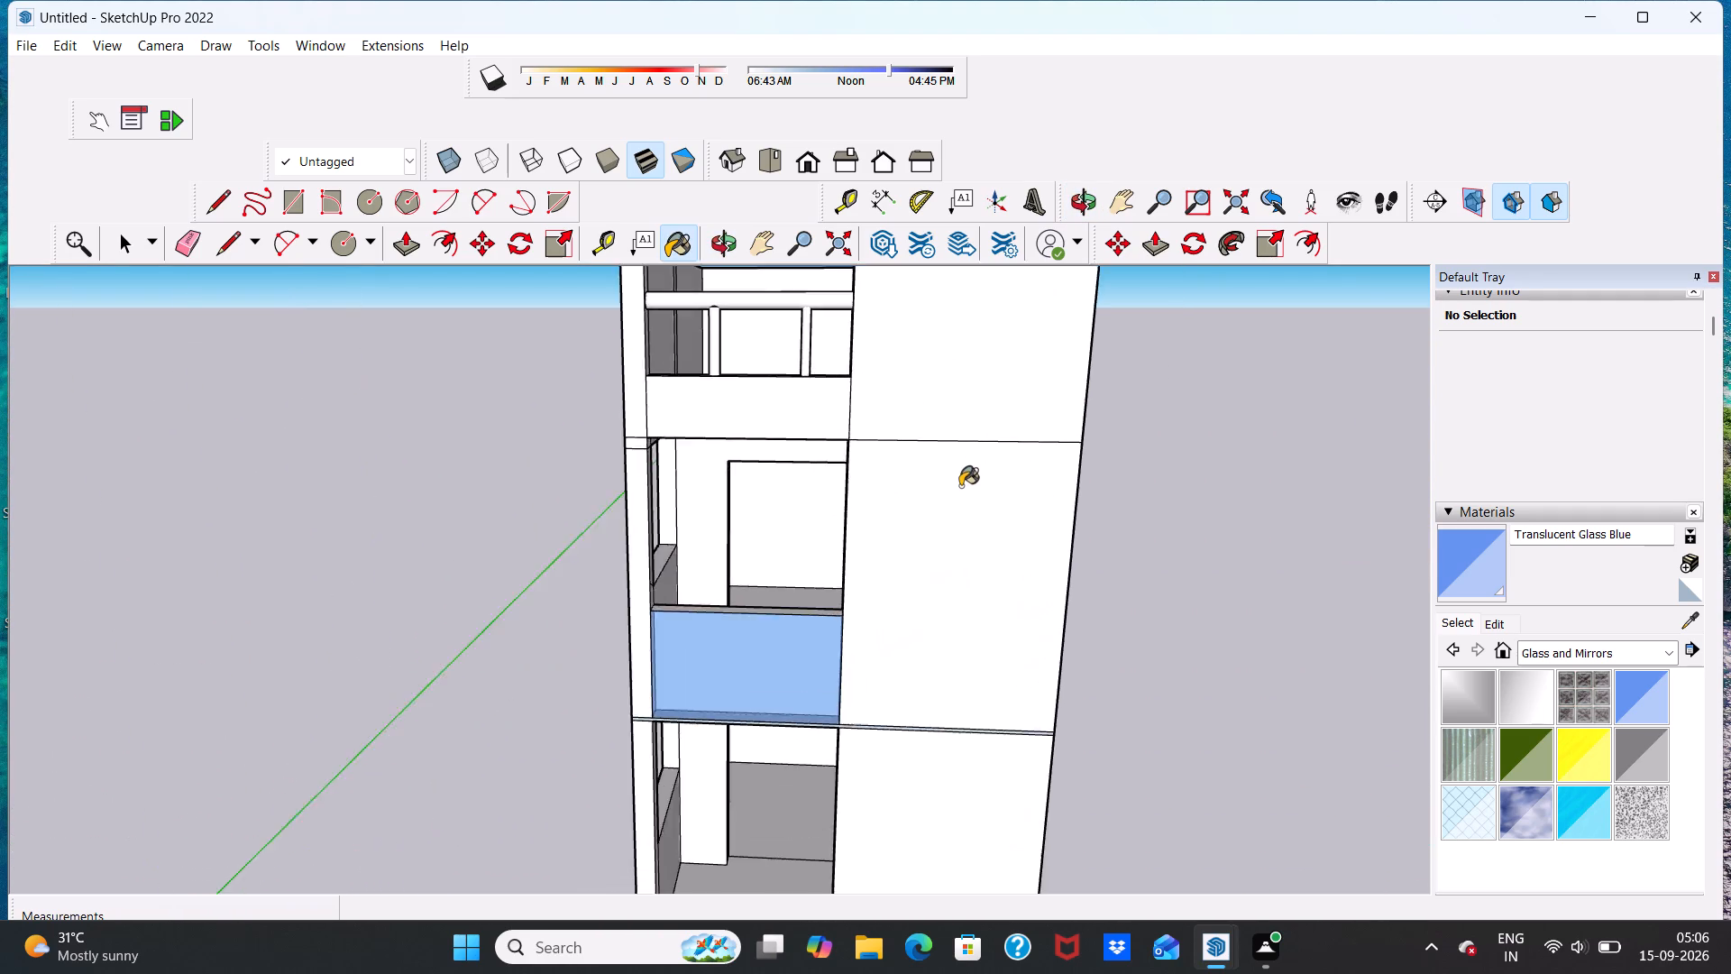
scroll(957, 483, down, 6)
scroll(1033, 580, down, 1)
middle_drag(1061, 675, 1117, 617)
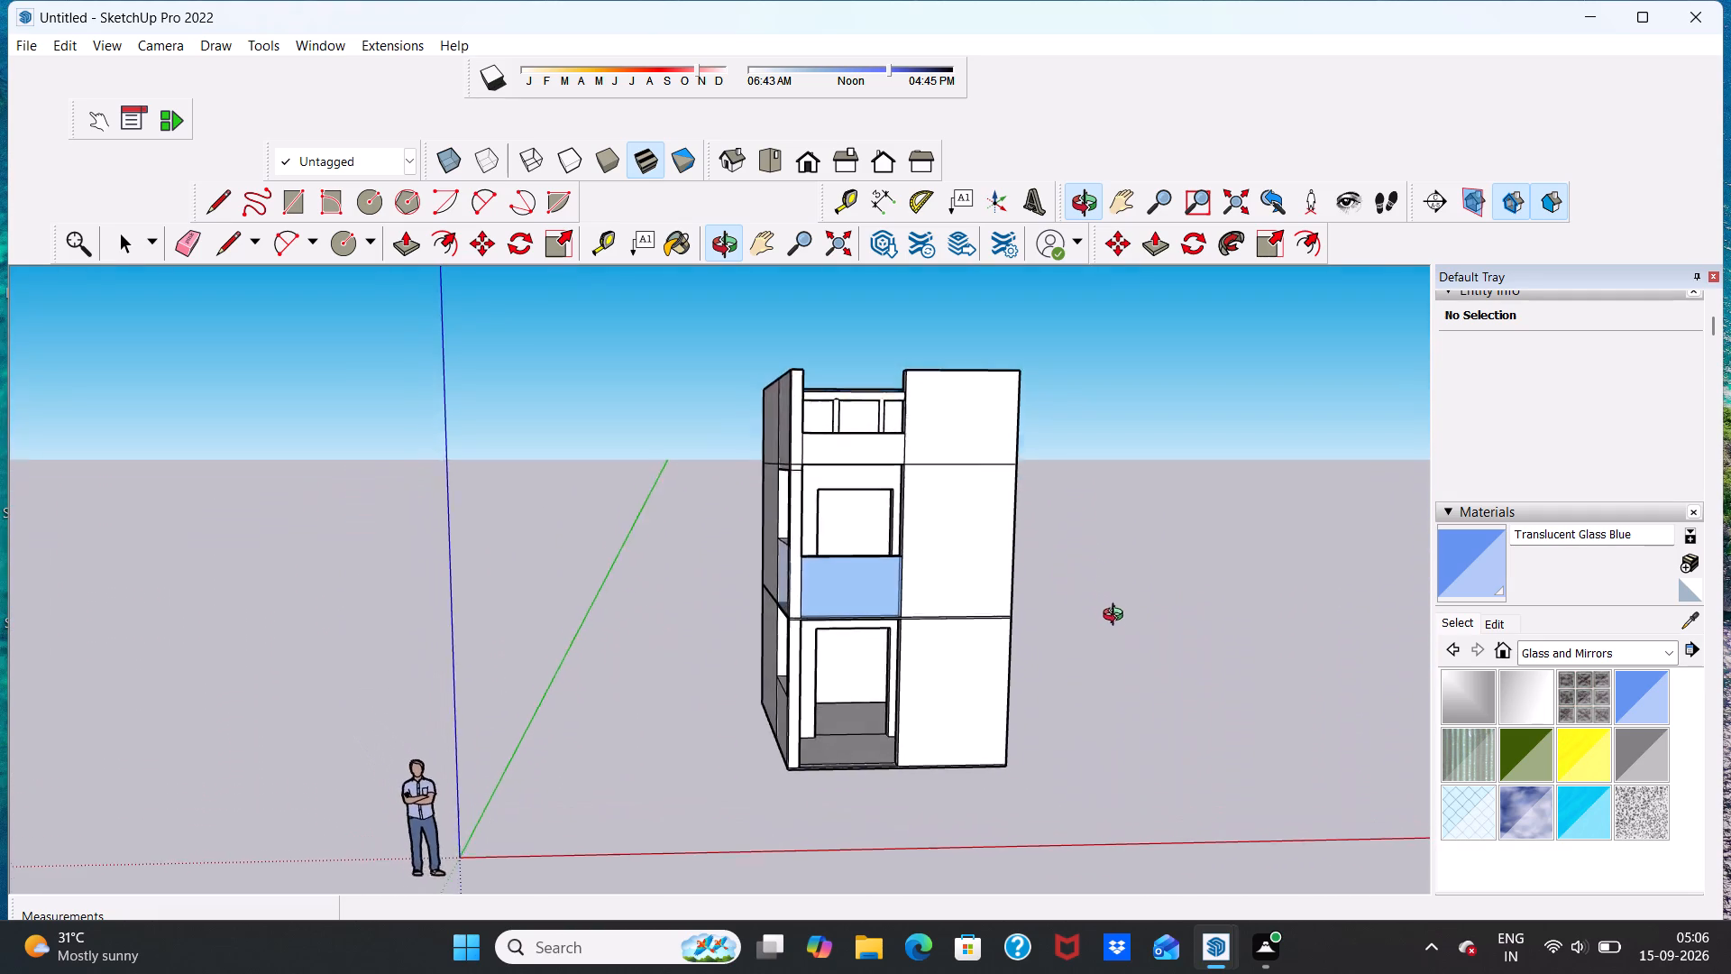
middle_drag(1117, 617, 1107, 658)
scroll(1003, 713, up, 6)
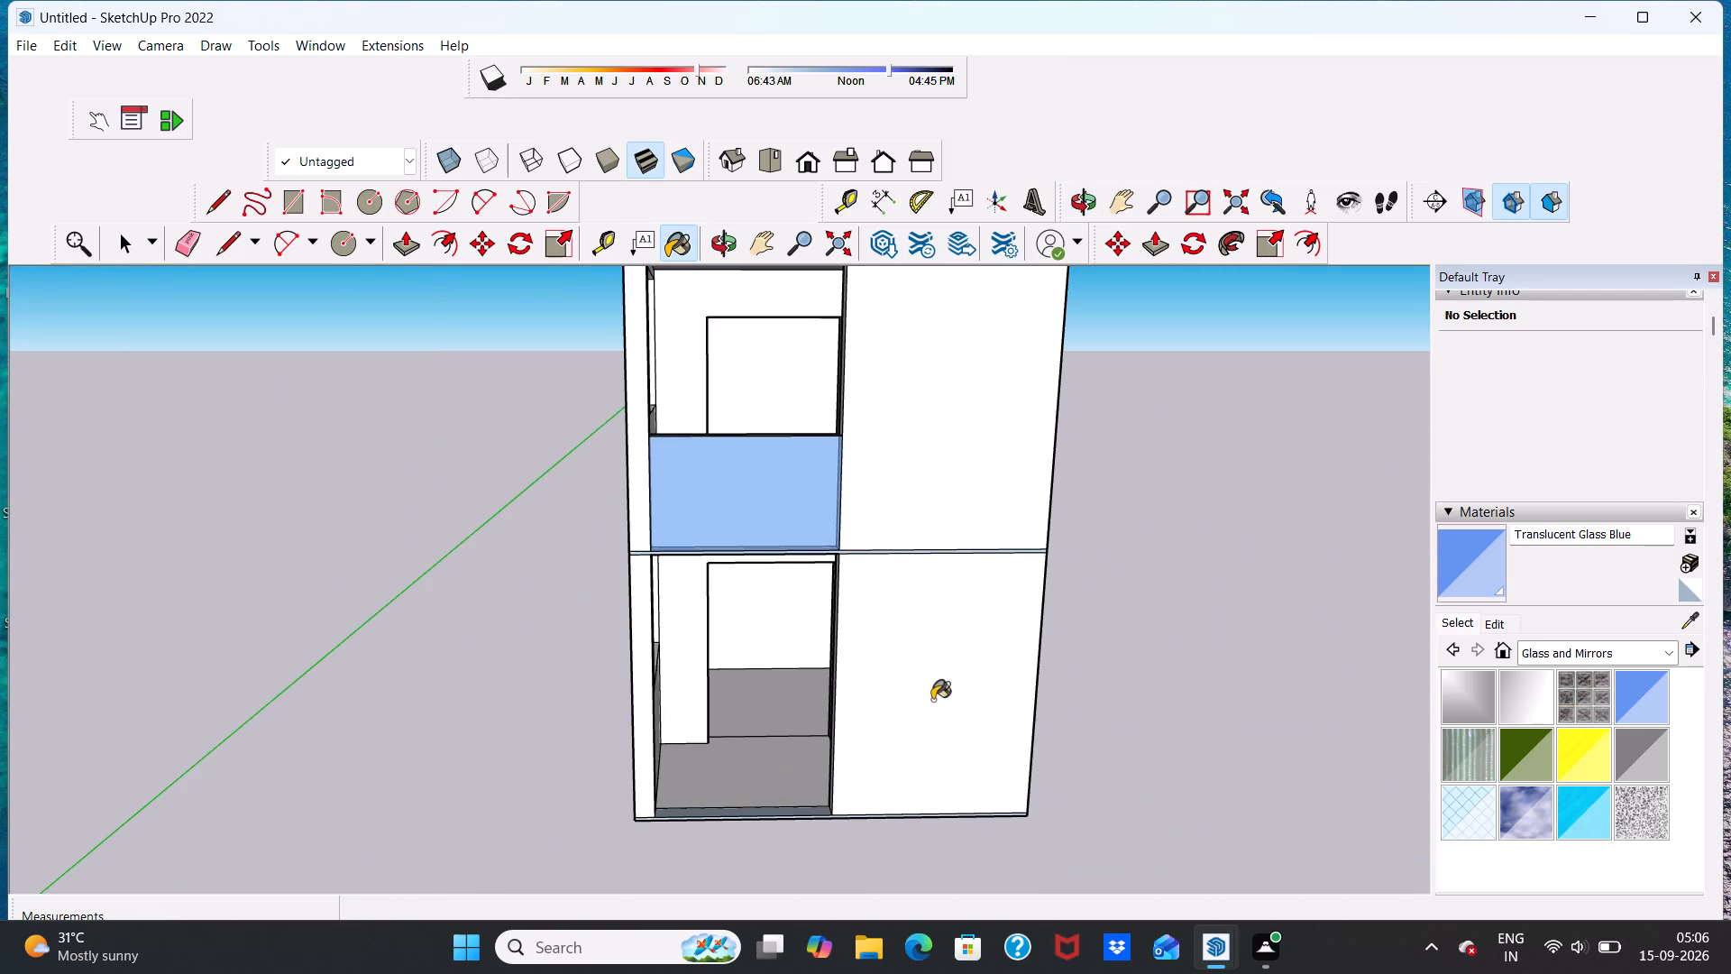
middle_click(900, 694)
scroll(900, 689, down, 6)
scroll(946, 373, up, 2)
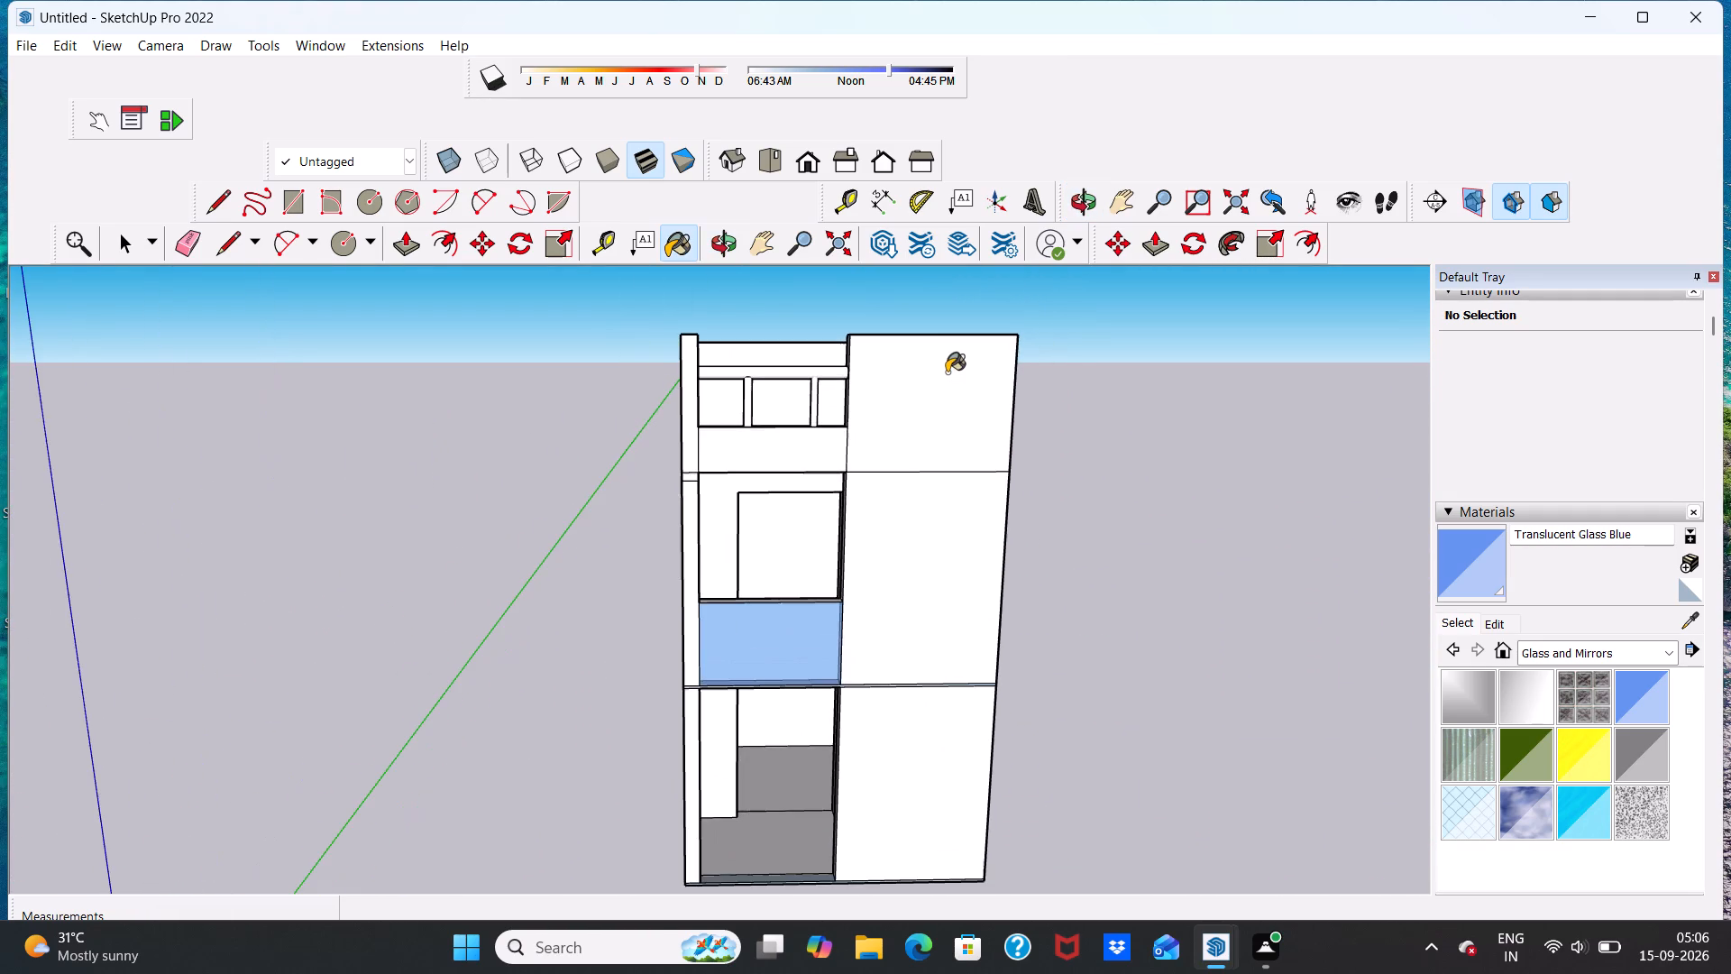
scroll(947, 372, up, 1)
scroll(957, 447, down, 1)
key(space)
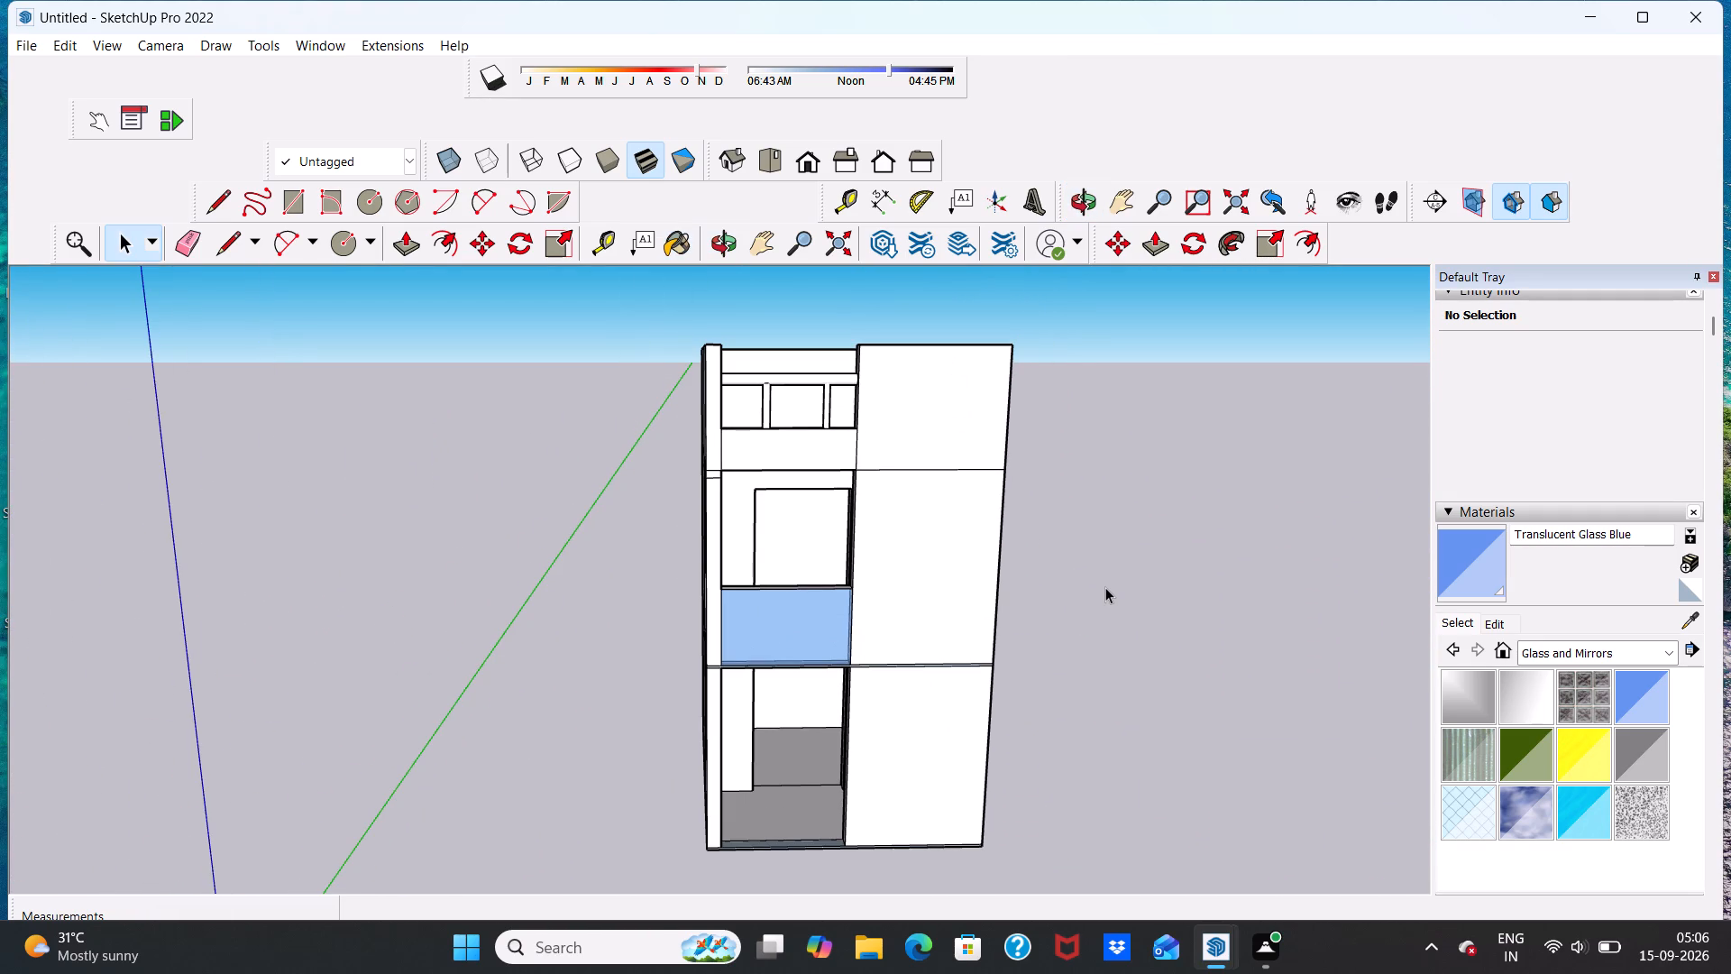
Erase the horizontal edge dividing the middle storey from the roof wall on the solid front wall.
scroll(1012, 672, down, 2)
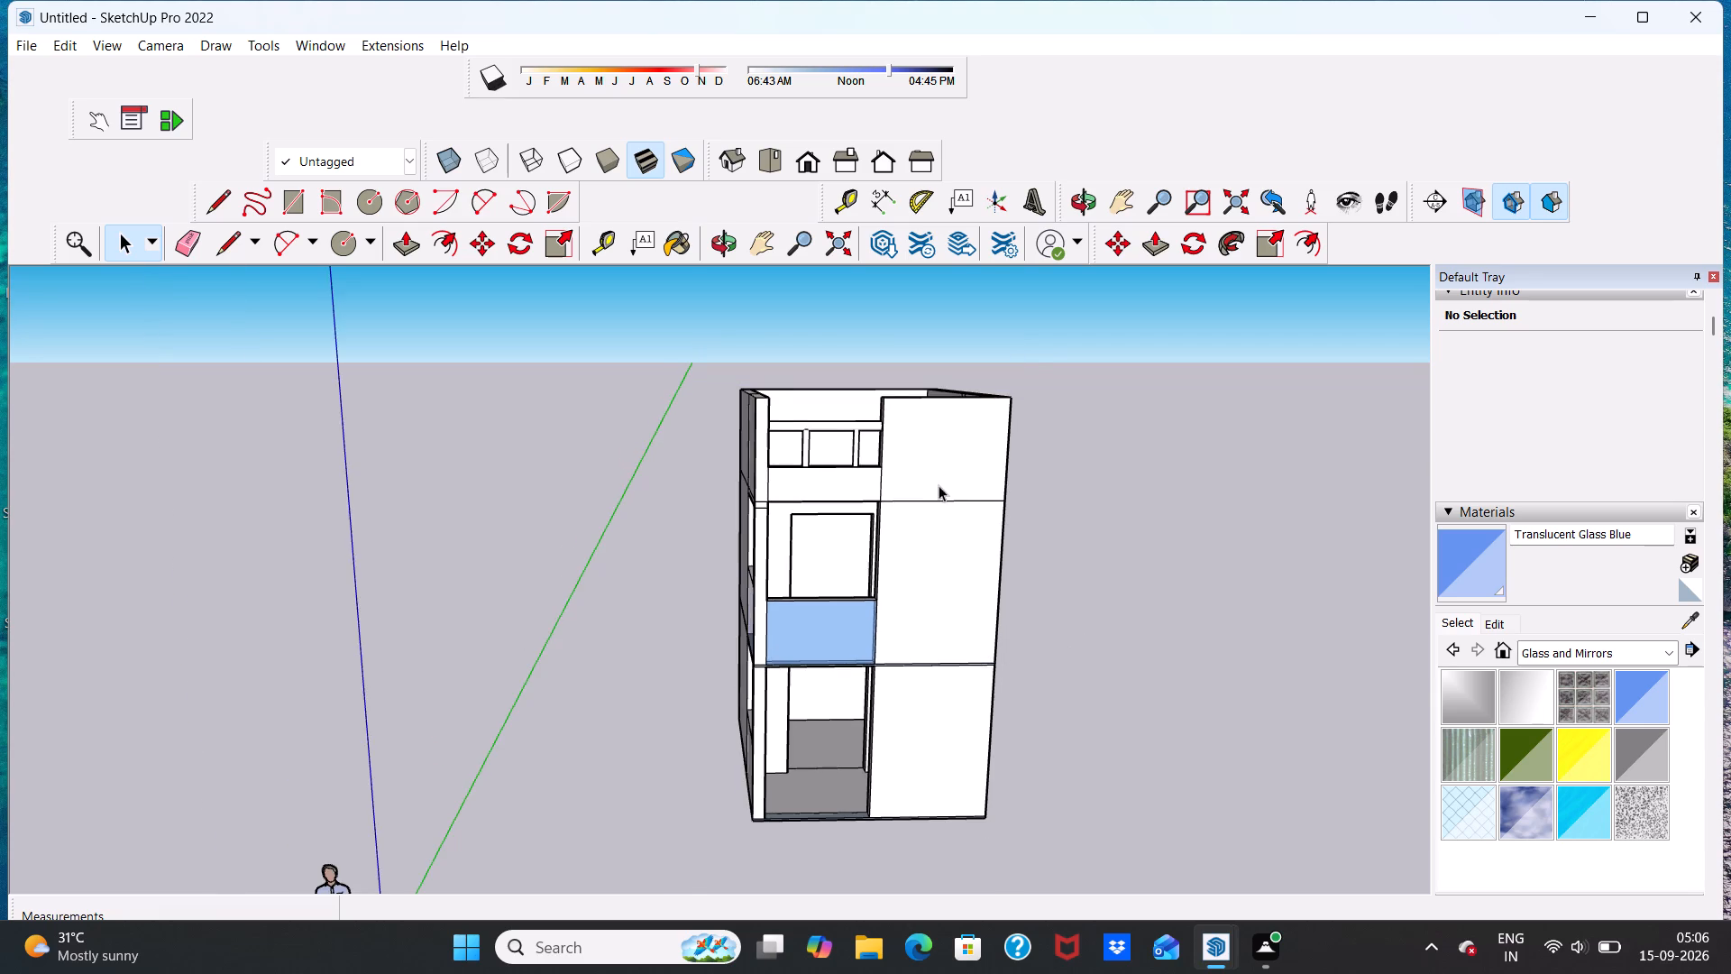
scroll(939, 485, up, 5)
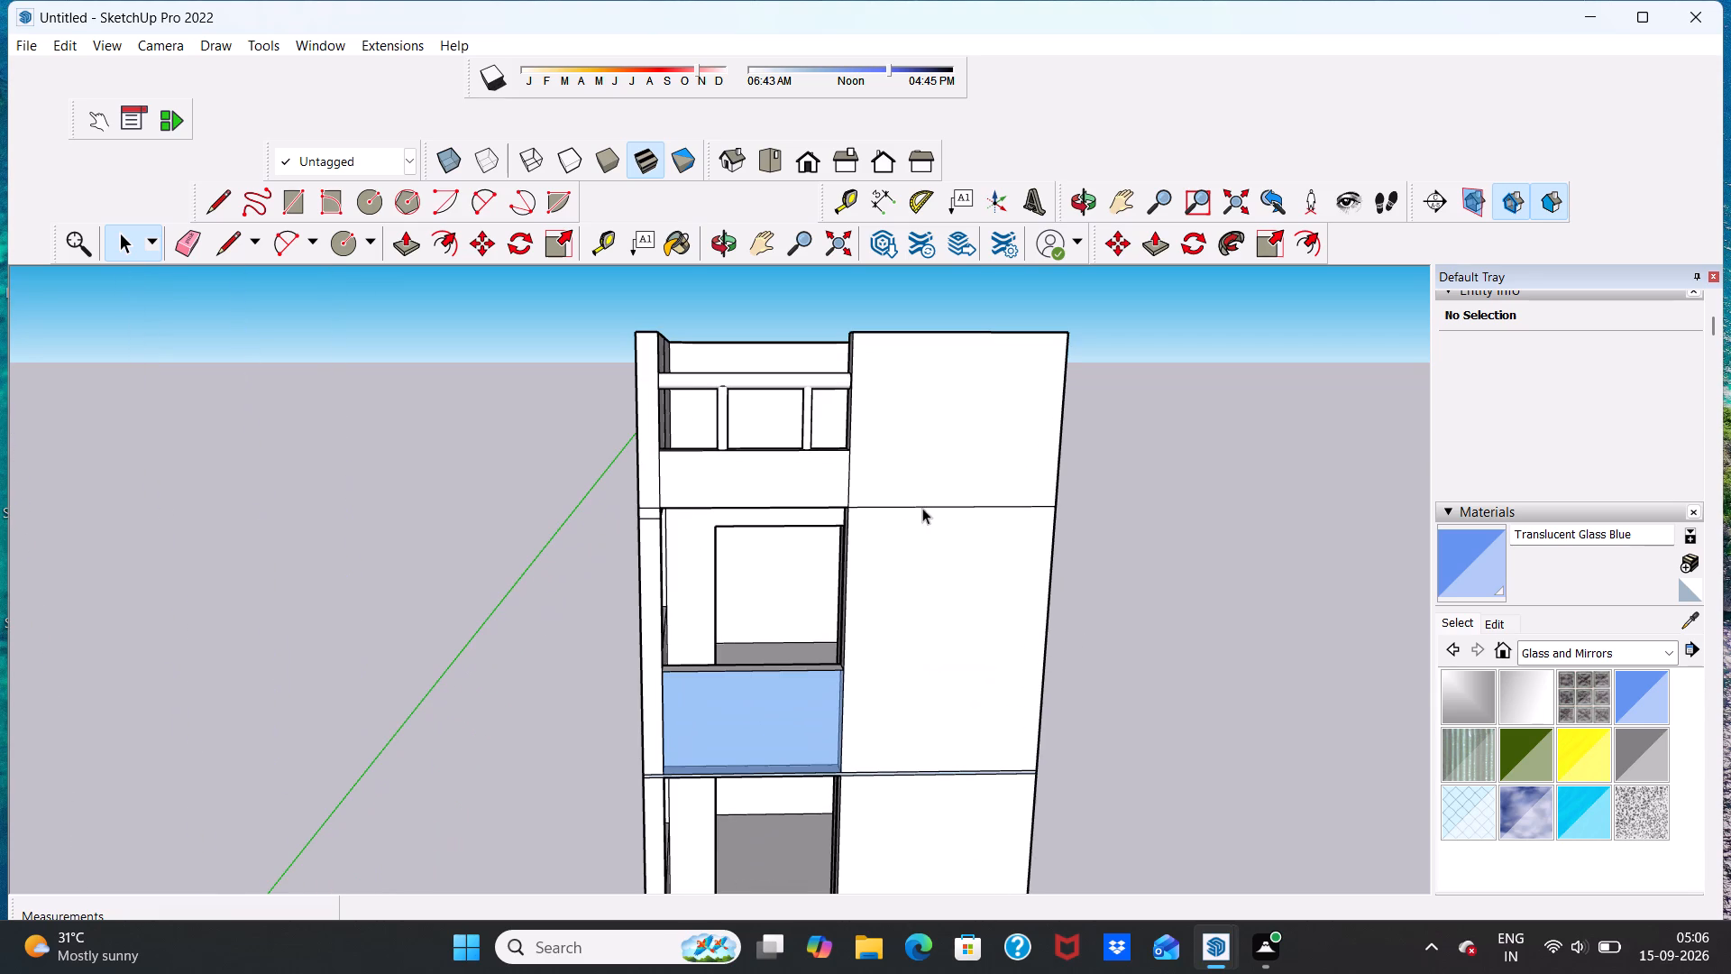
click(187, 235)
scroll(1049, 519, up, 4)
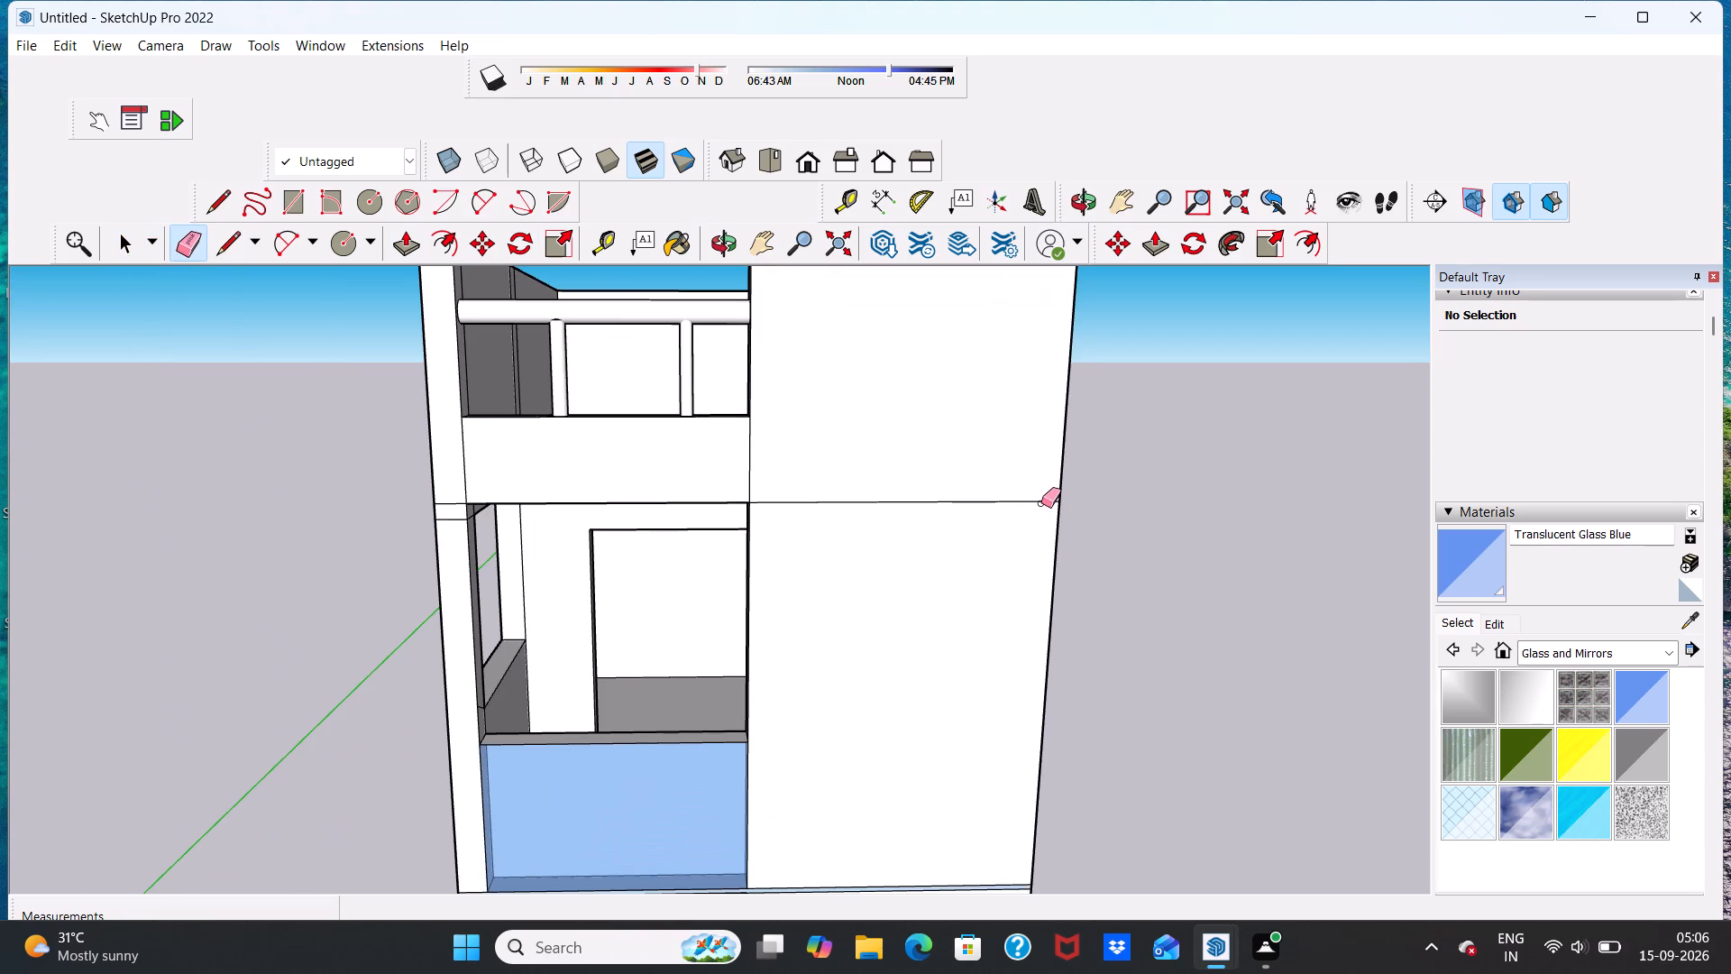
click(1041, 503)
Examine the side wall and the slab line beneath the blue glass parapet across the front.
scroll(1021, 519, down, 5)
middle_drag(1198, 543, 758, 535)
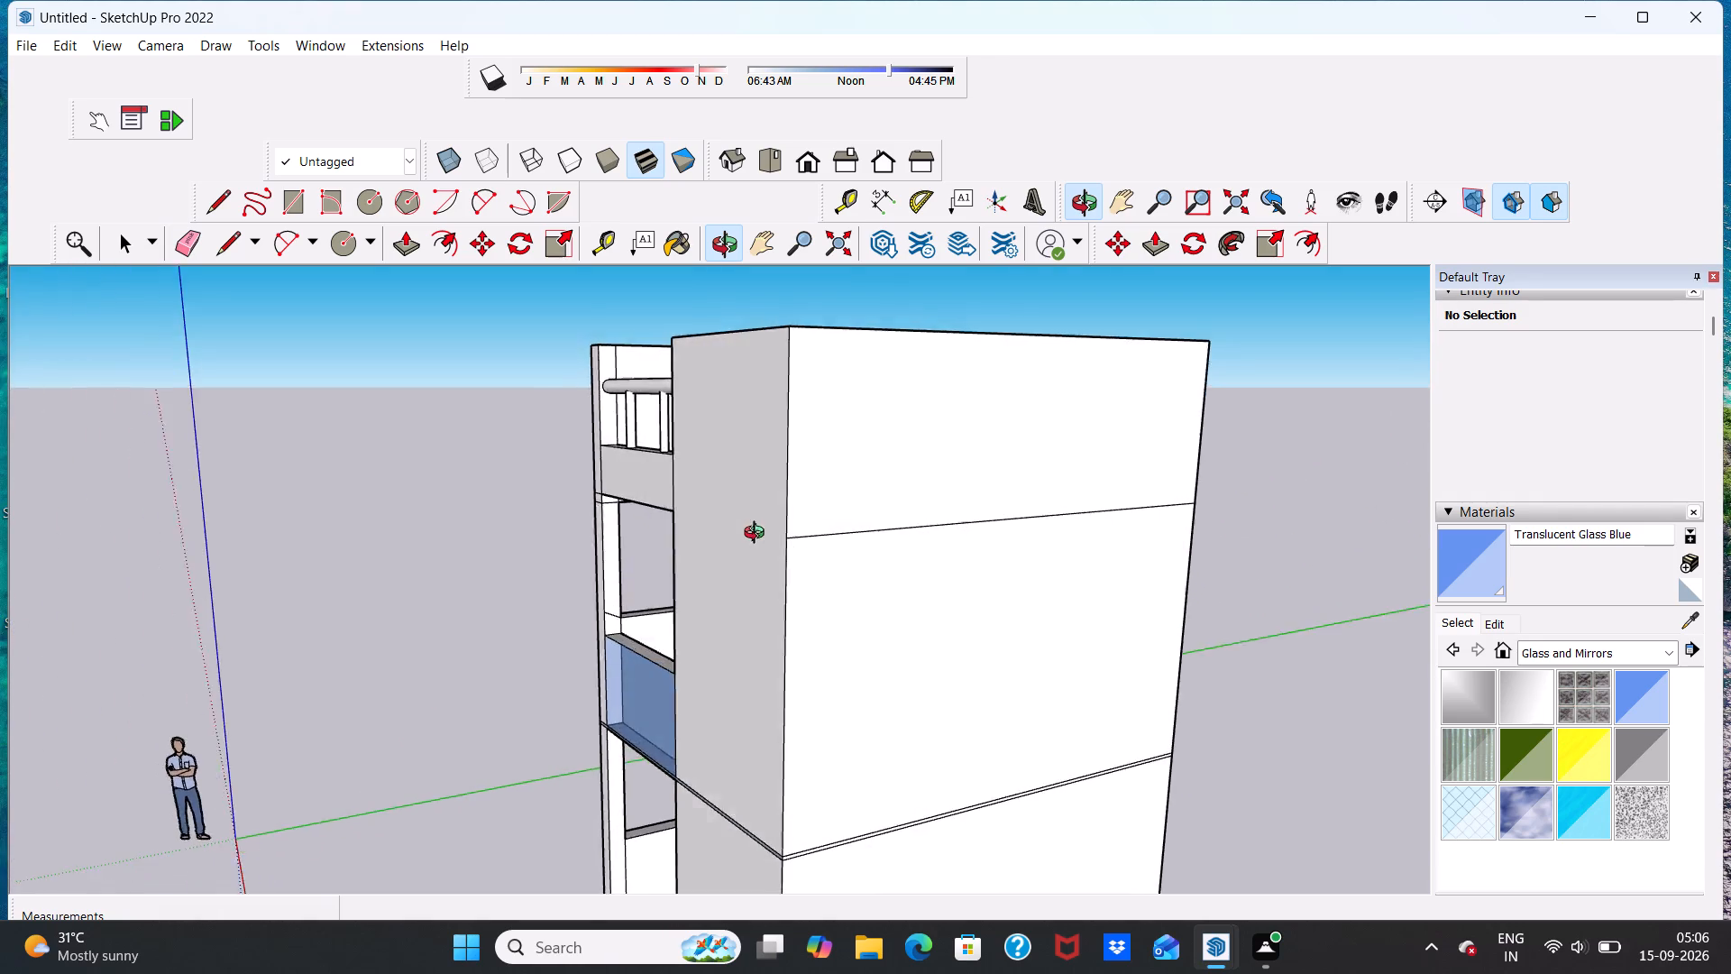
middle_drag(758, 535, 1154, 455)
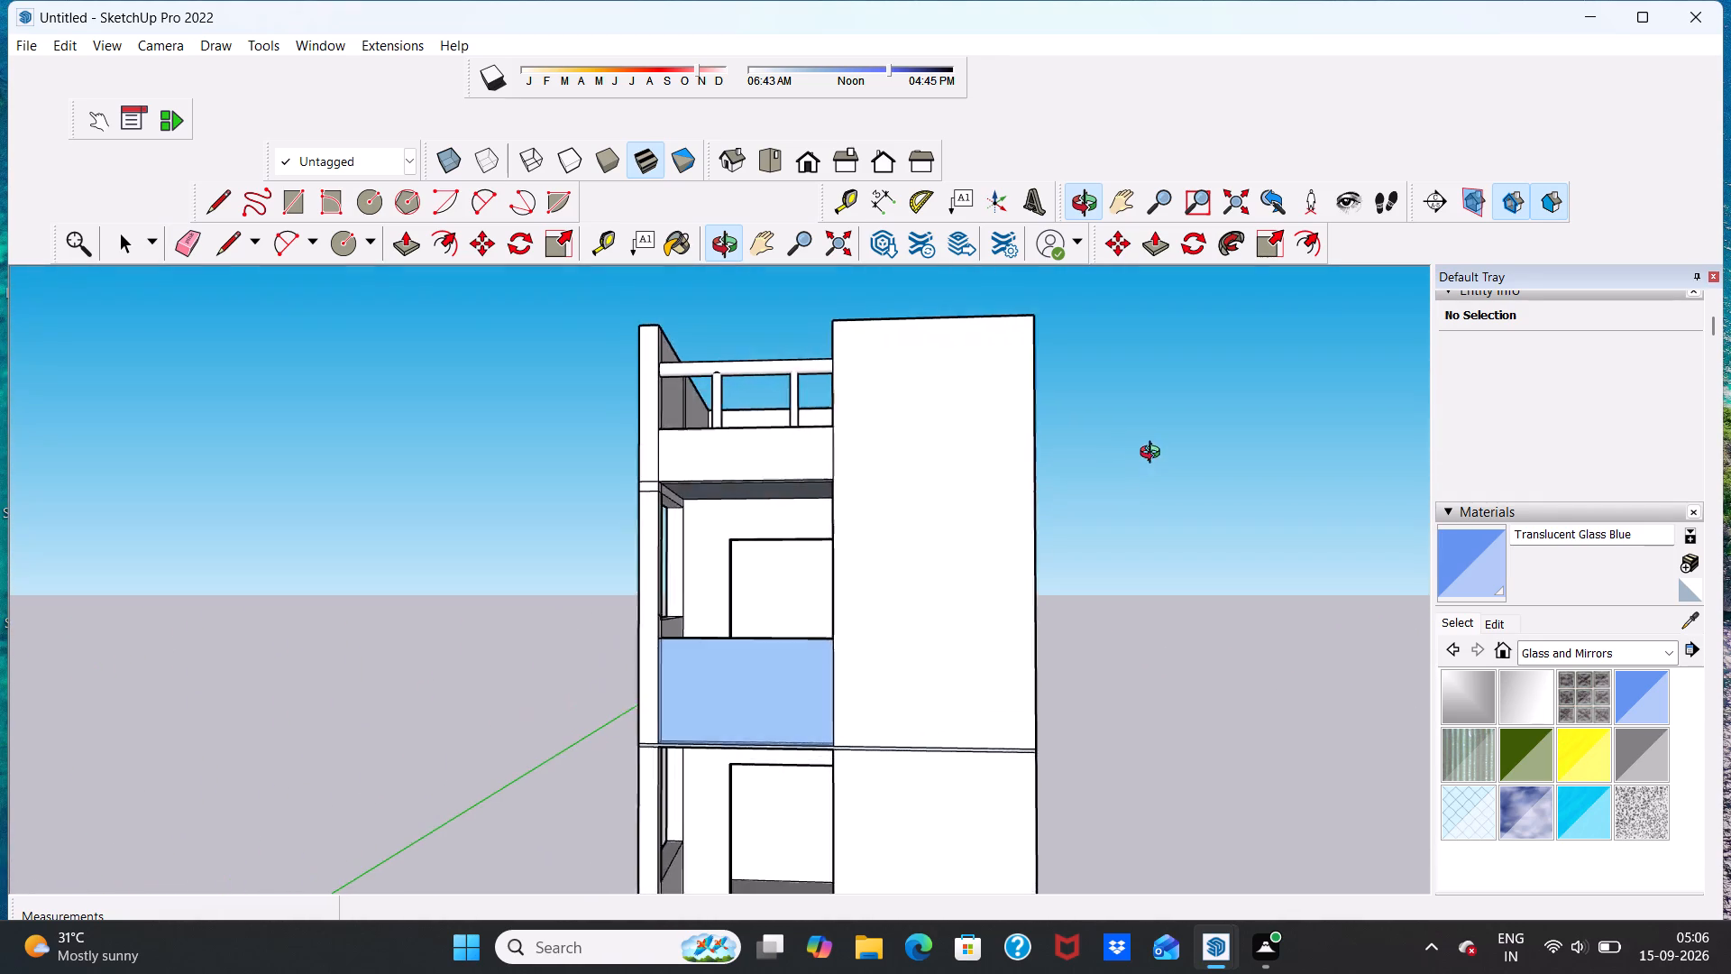
middle_drag(1154, 455, 1180, 454)
scroll(1026, 748, up, 5)
scroll(920, 773, up, 3)
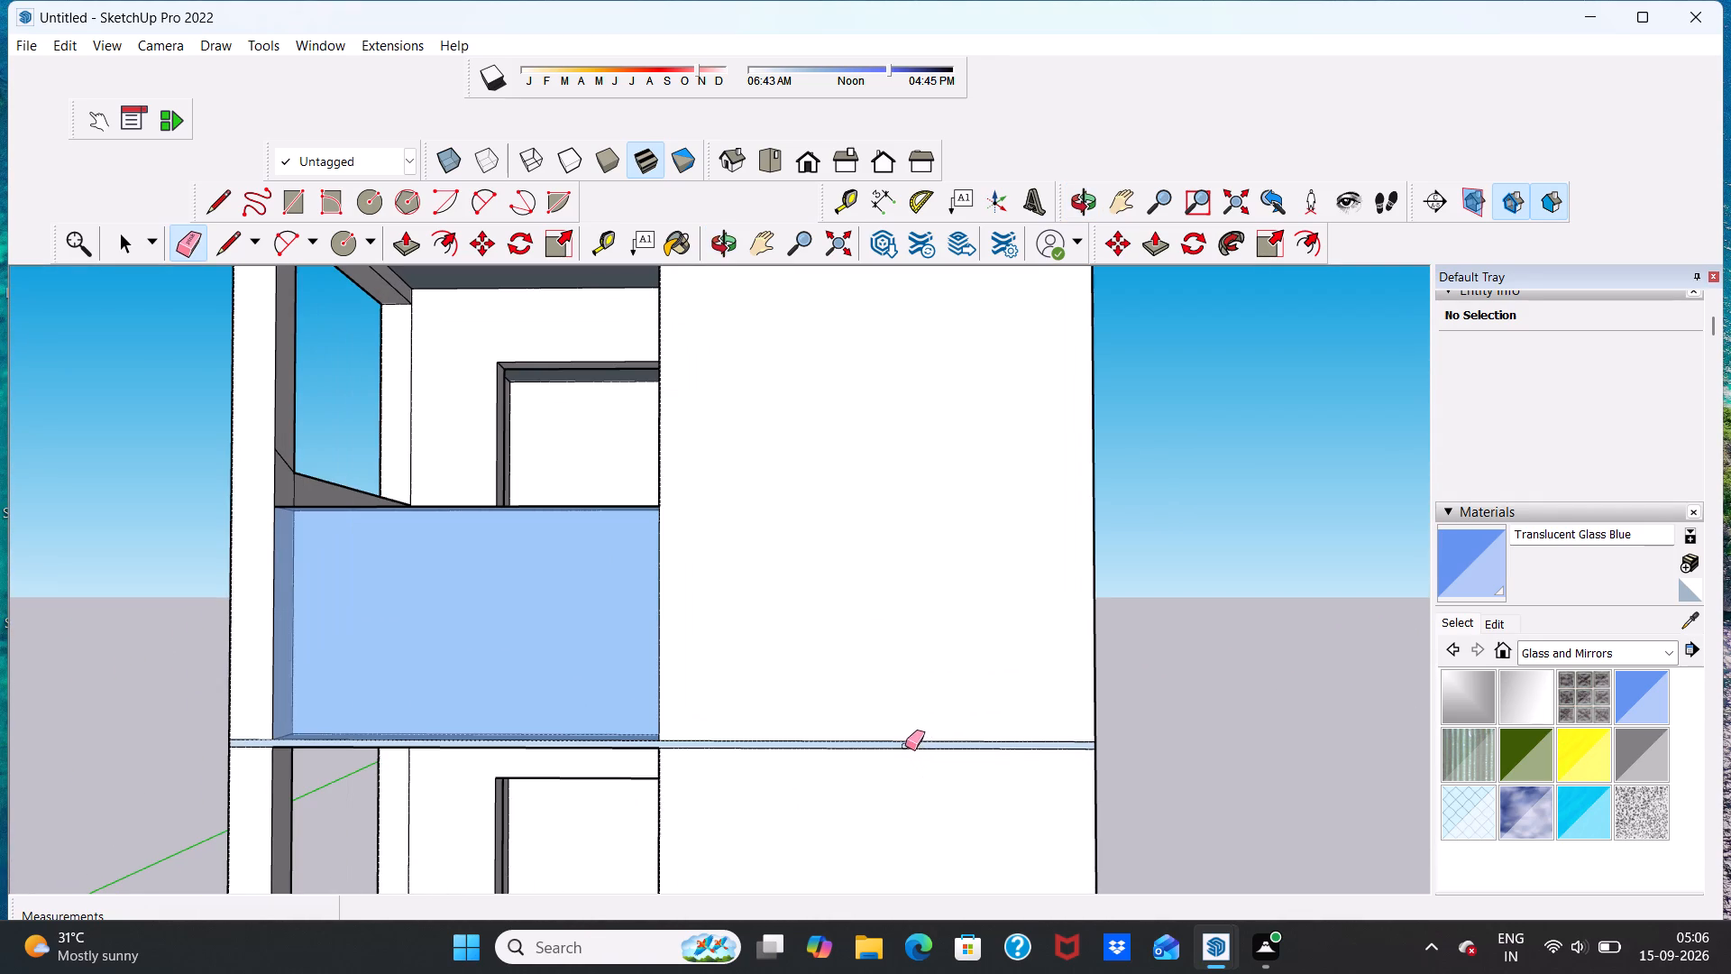
scroll(912, 724, down, 10)
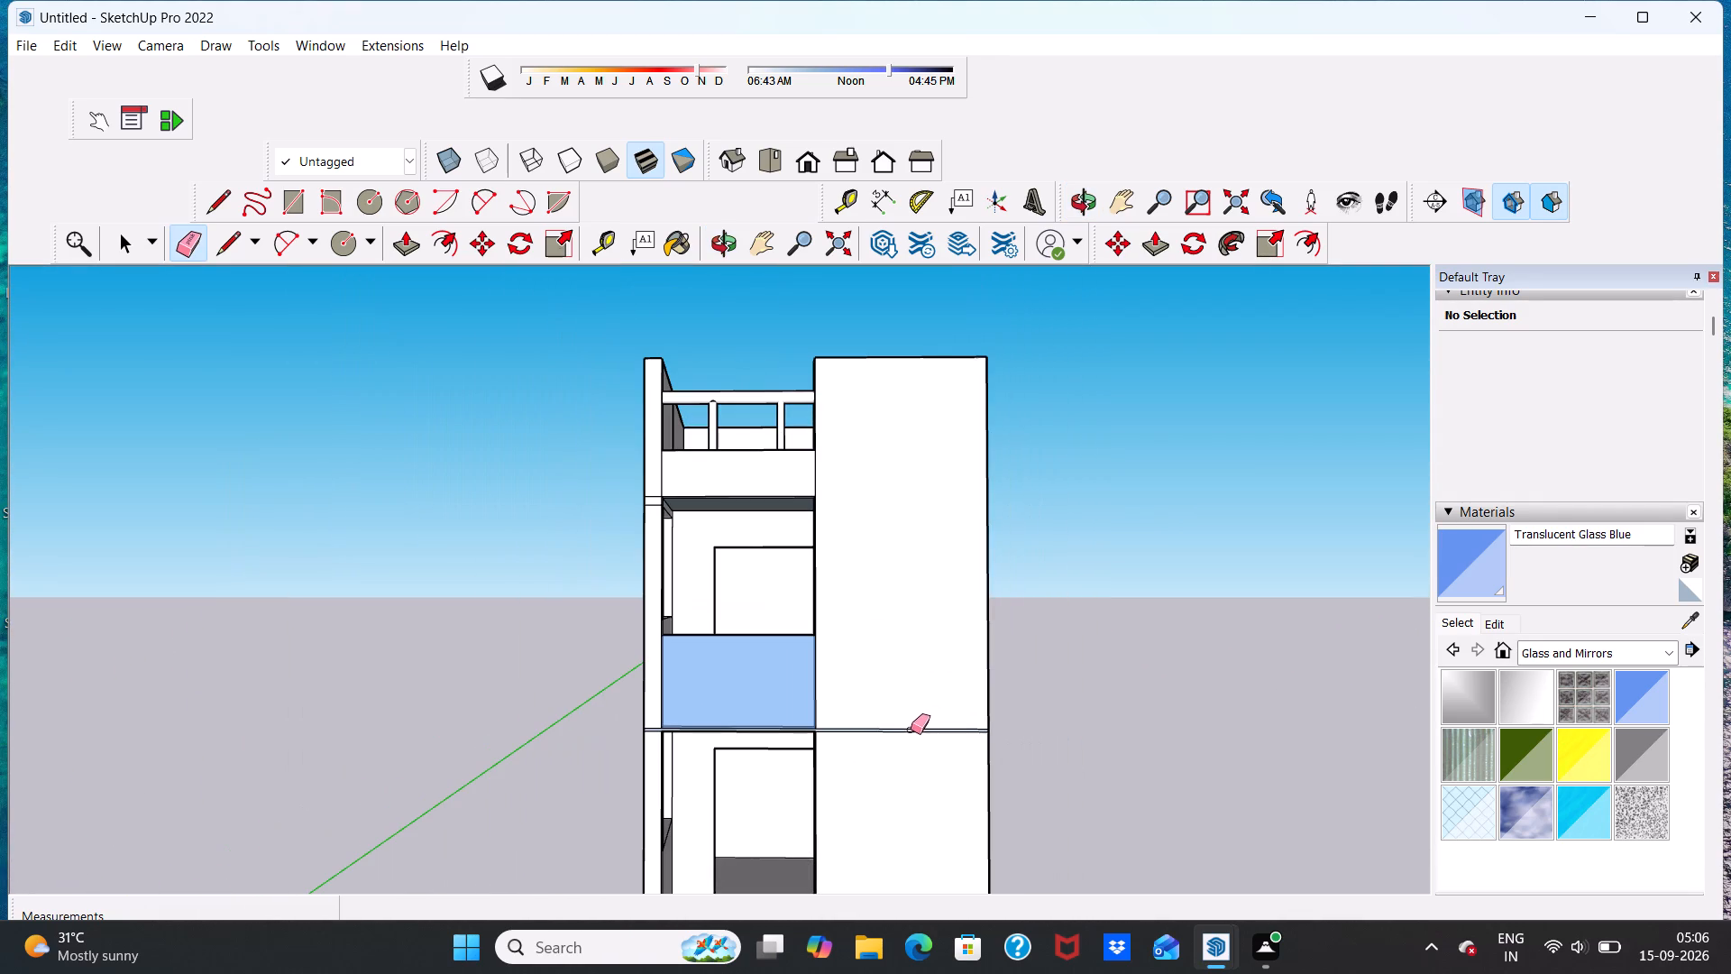
scroll(695, 730, up, 17)
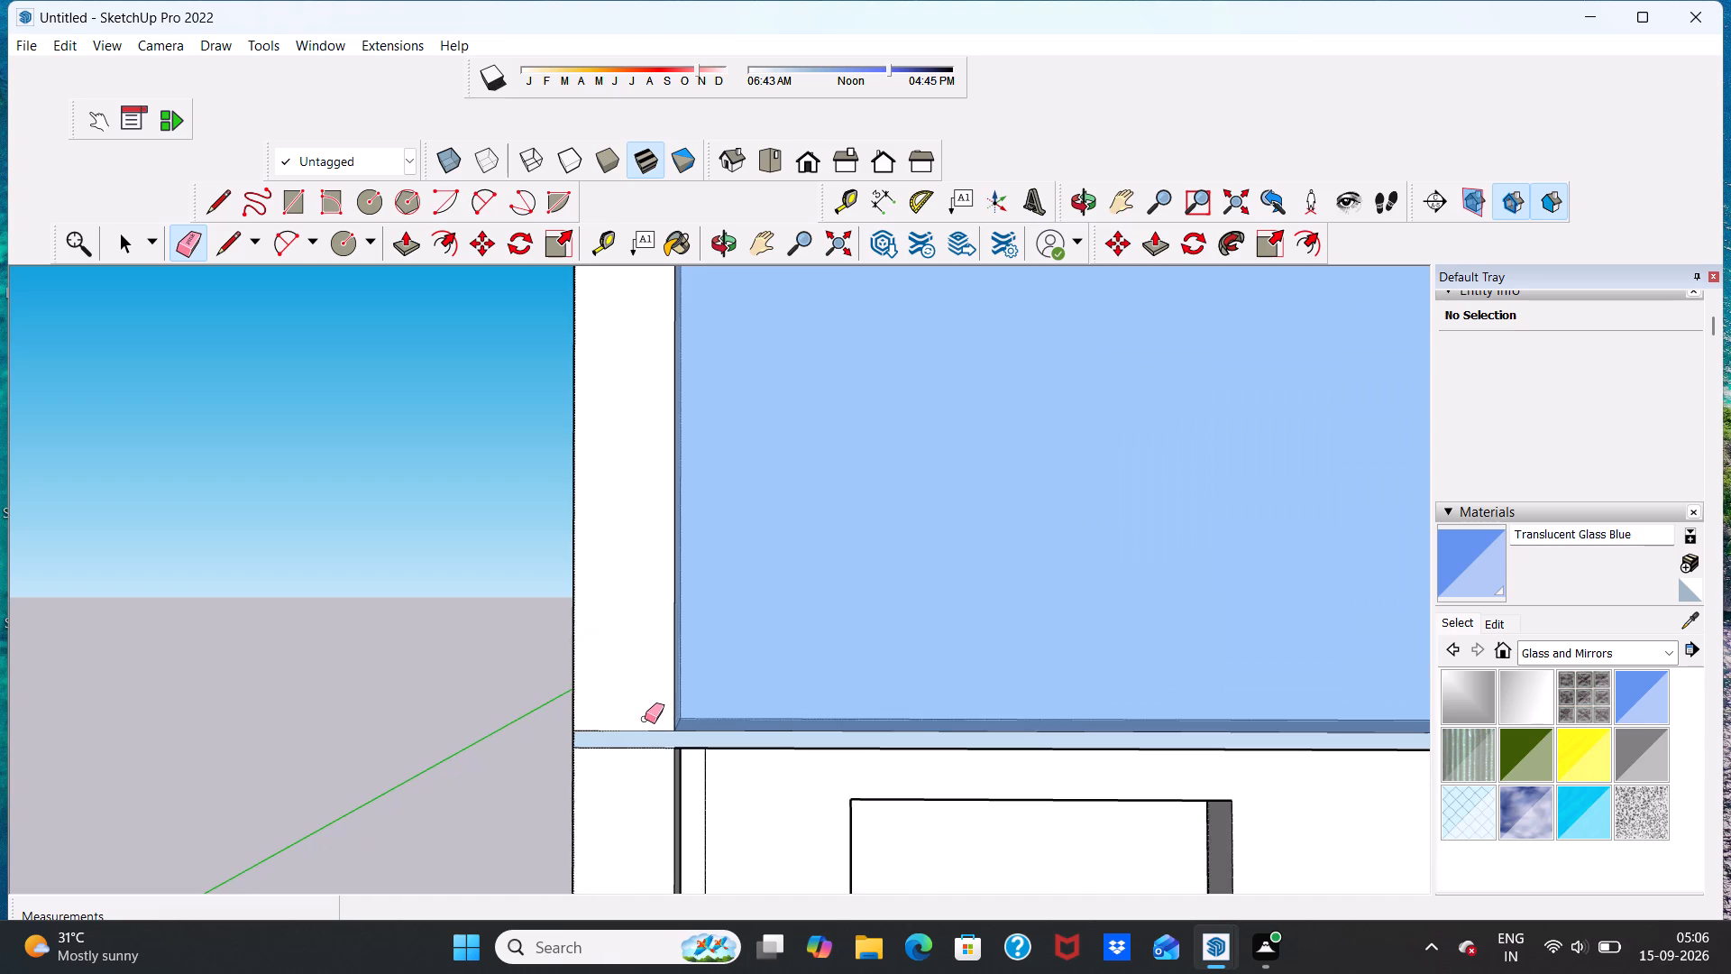
scroll(609, 740, up, 6)
scroll(600, 737, down, 7)
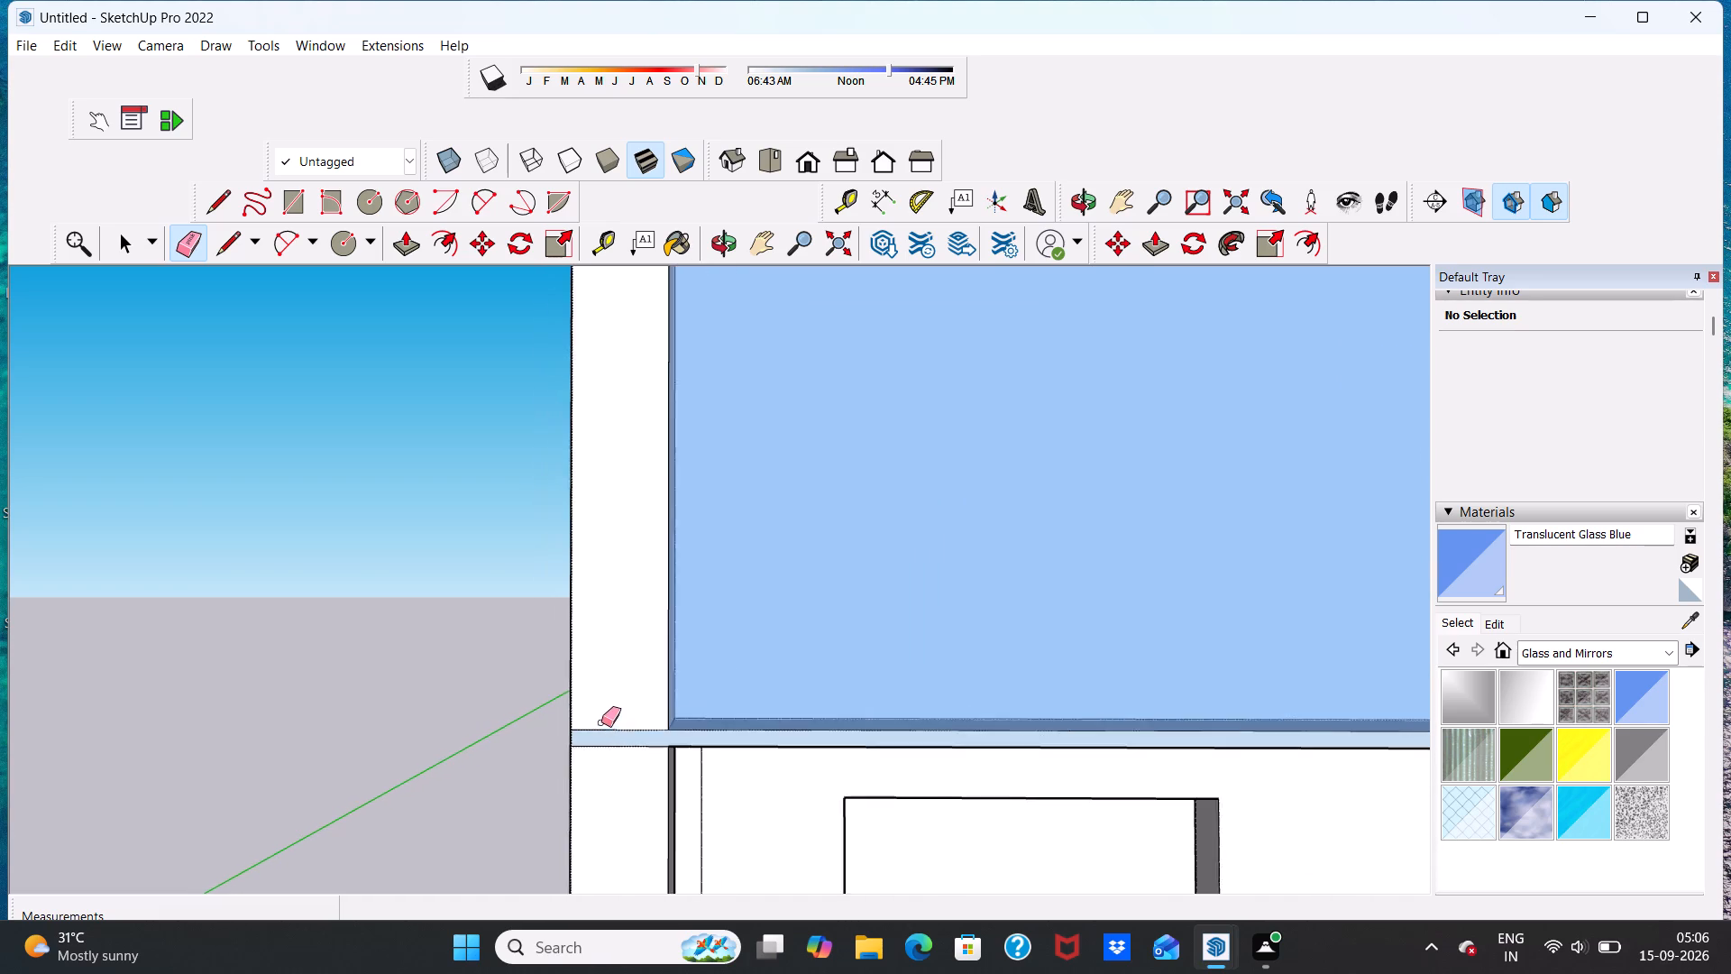
scroll(601, 722, down, 20)
scroll(601, 722, down, 9)
scroll(801, 717, up, 6)
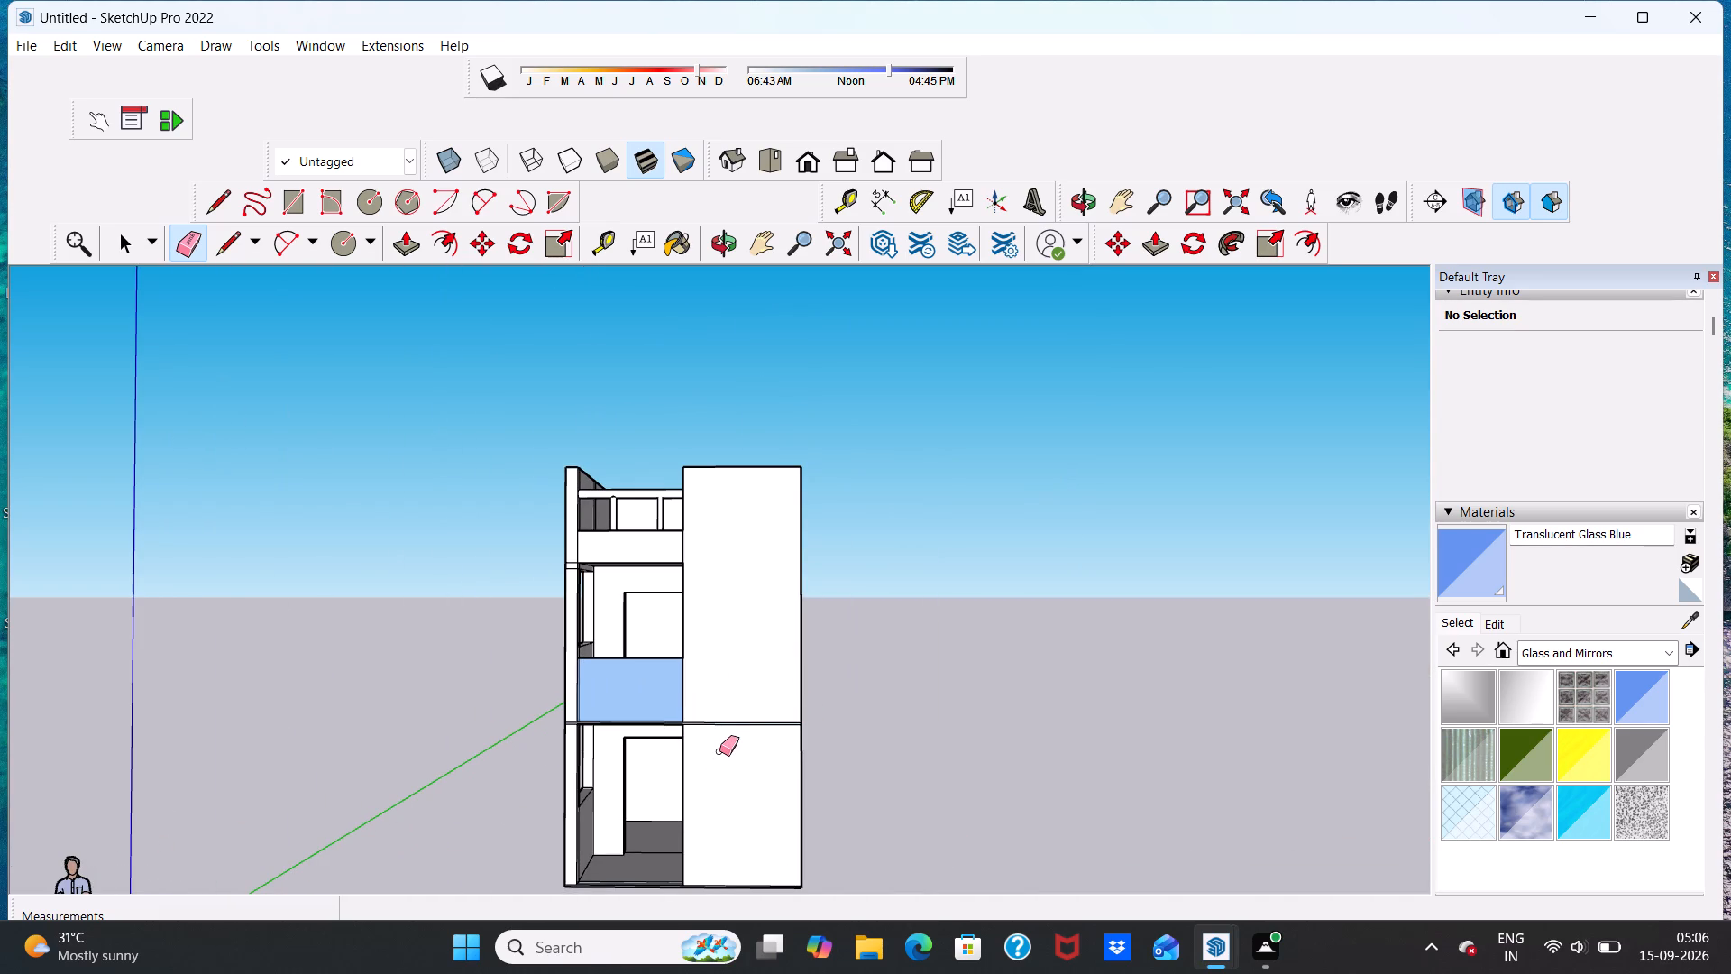
key(space)
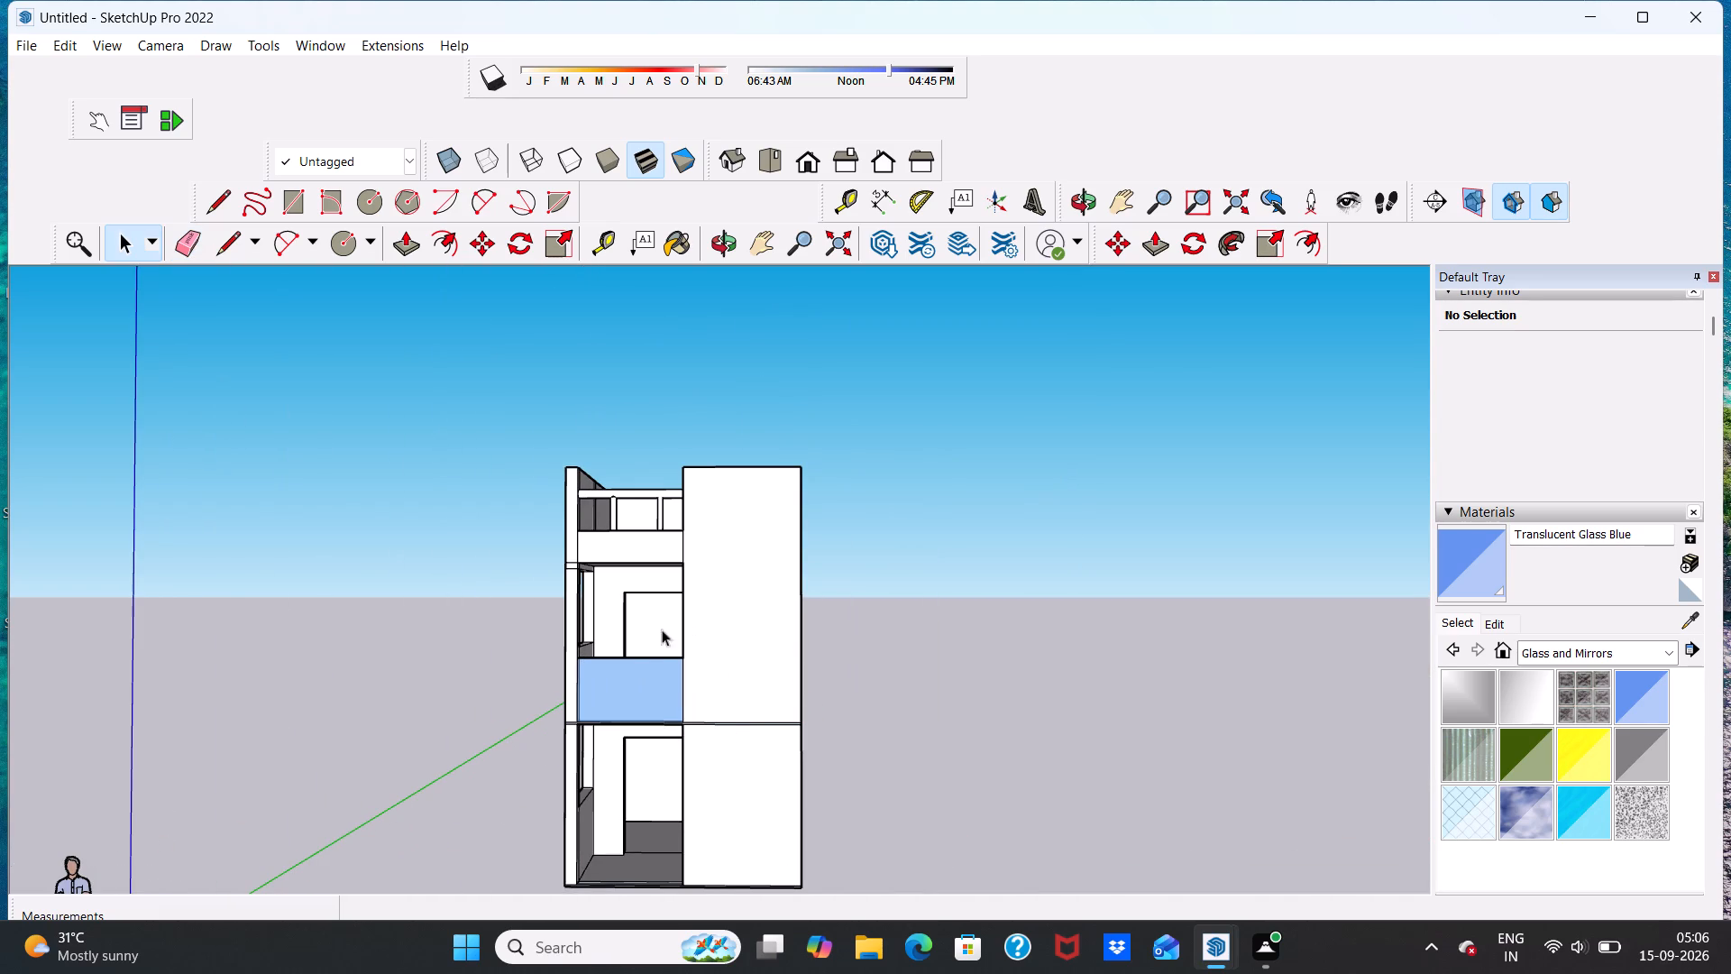
Draw a rectangle about 16' high by 4' 6 3/4" wide on the solid front wall, from its outer top corner down to the slab line.
middle_drag(701, 614, 729, 675)
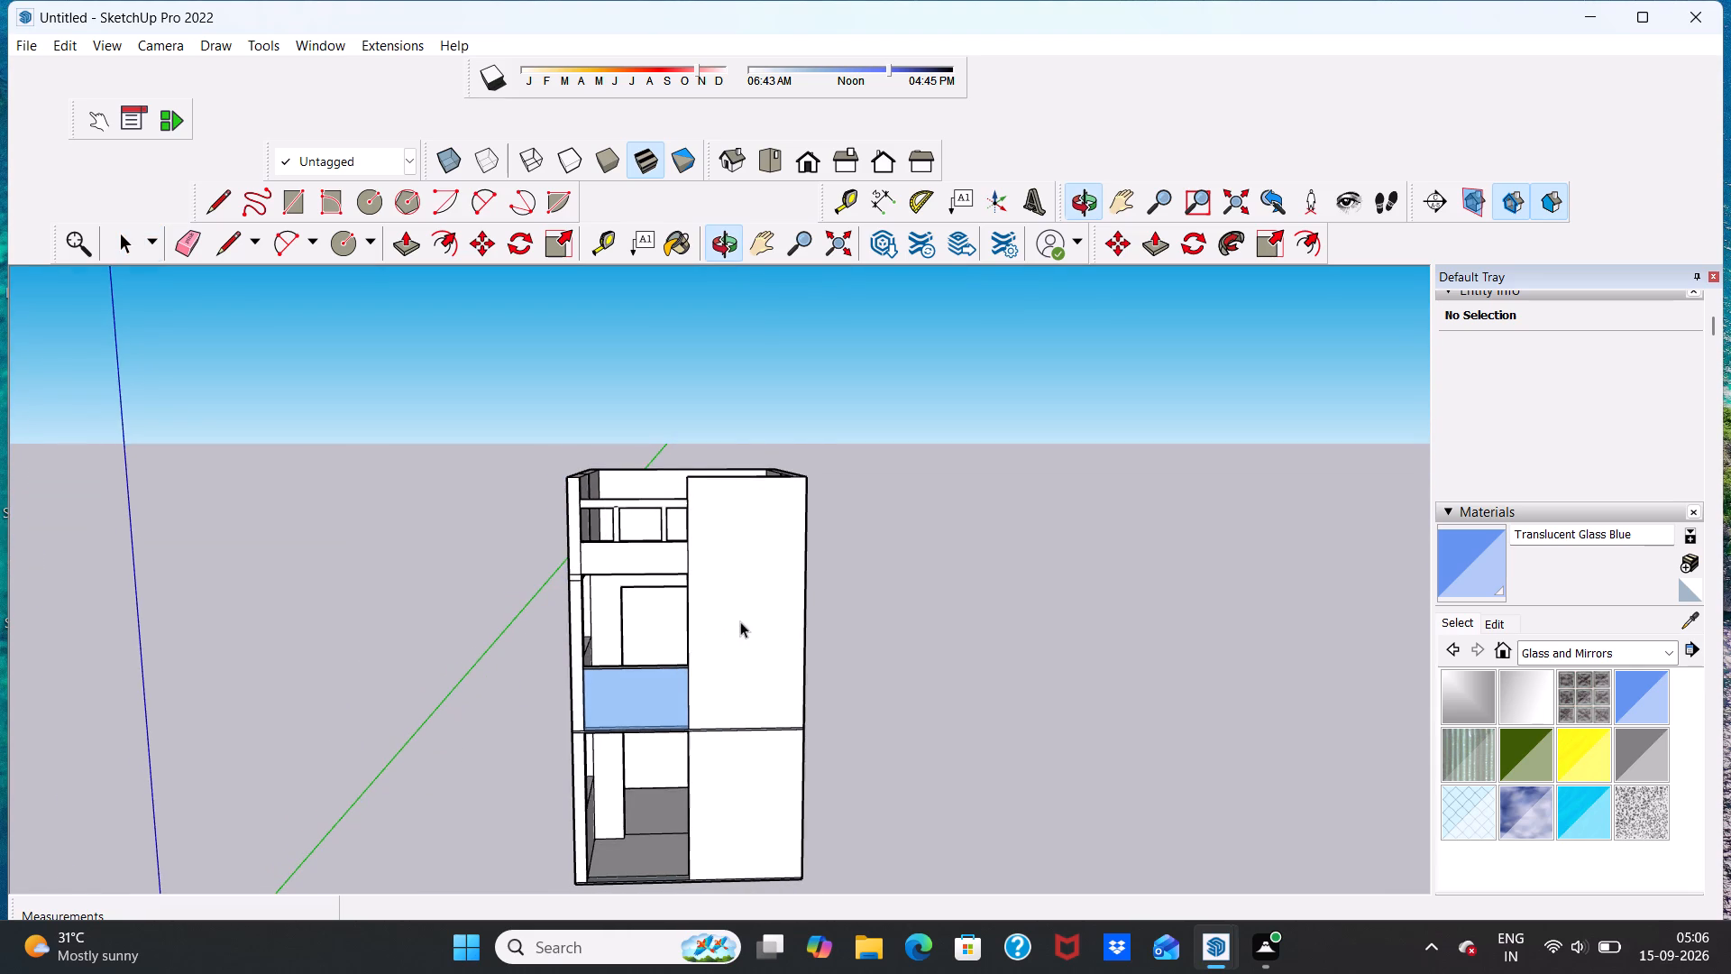
scroll(740, 621, up, 1)
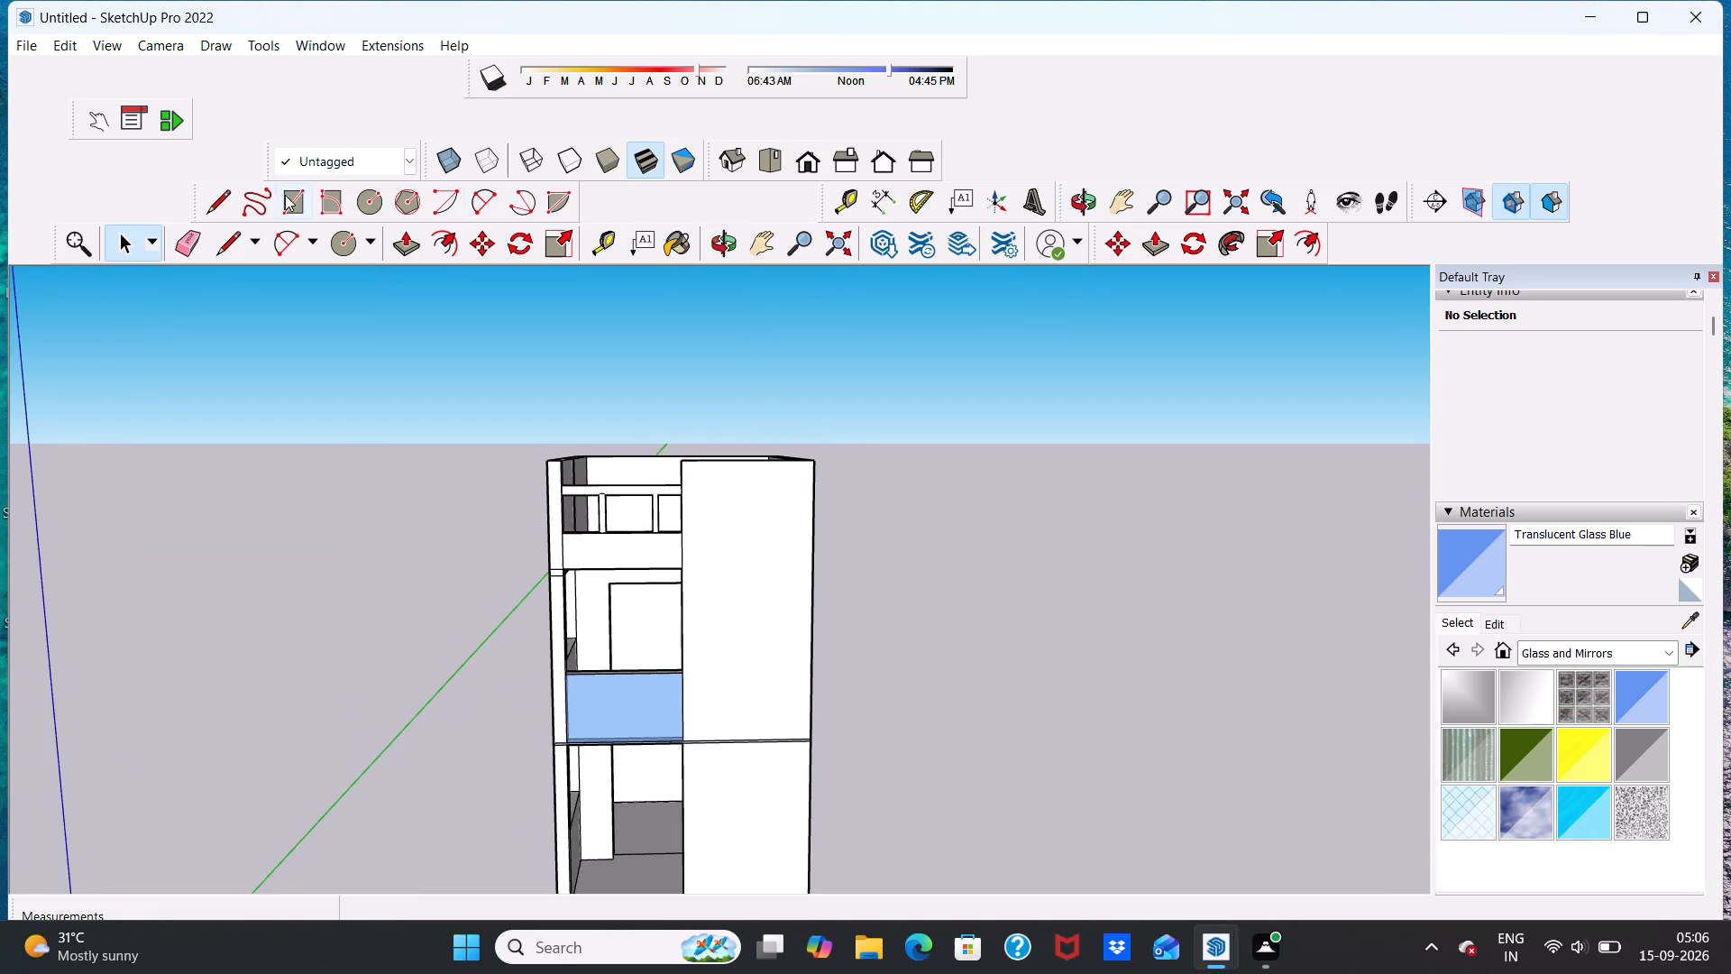
click(286, 195)
click(812, 466)
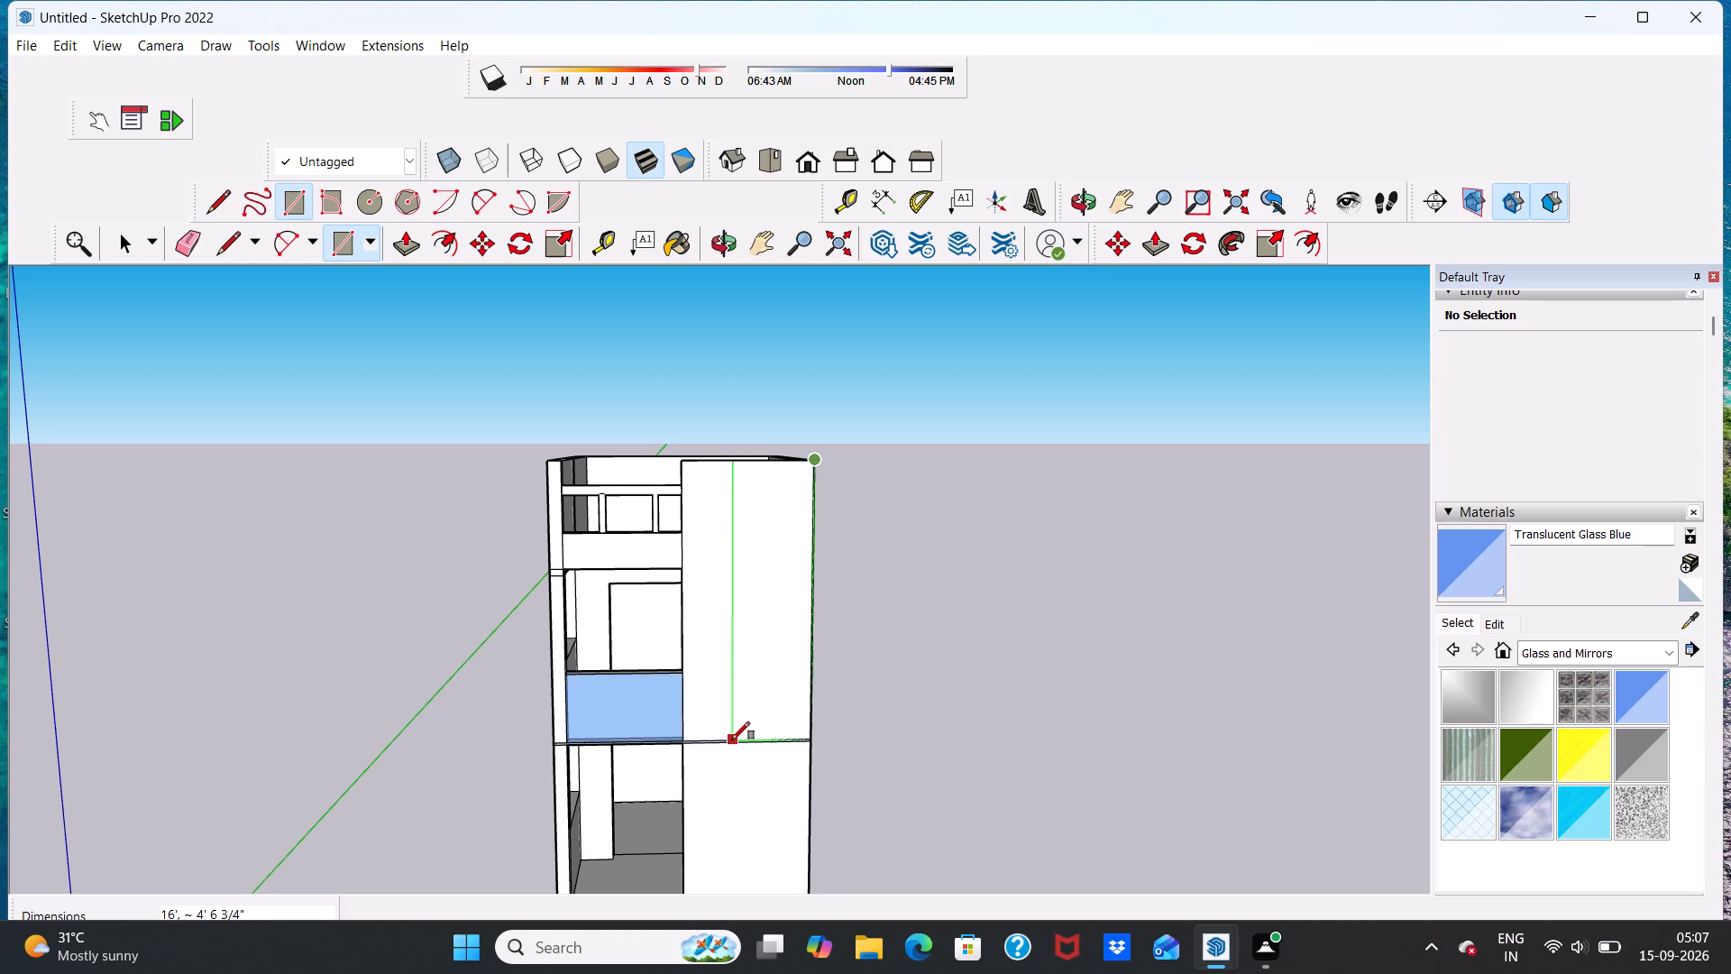
click(732, 740)
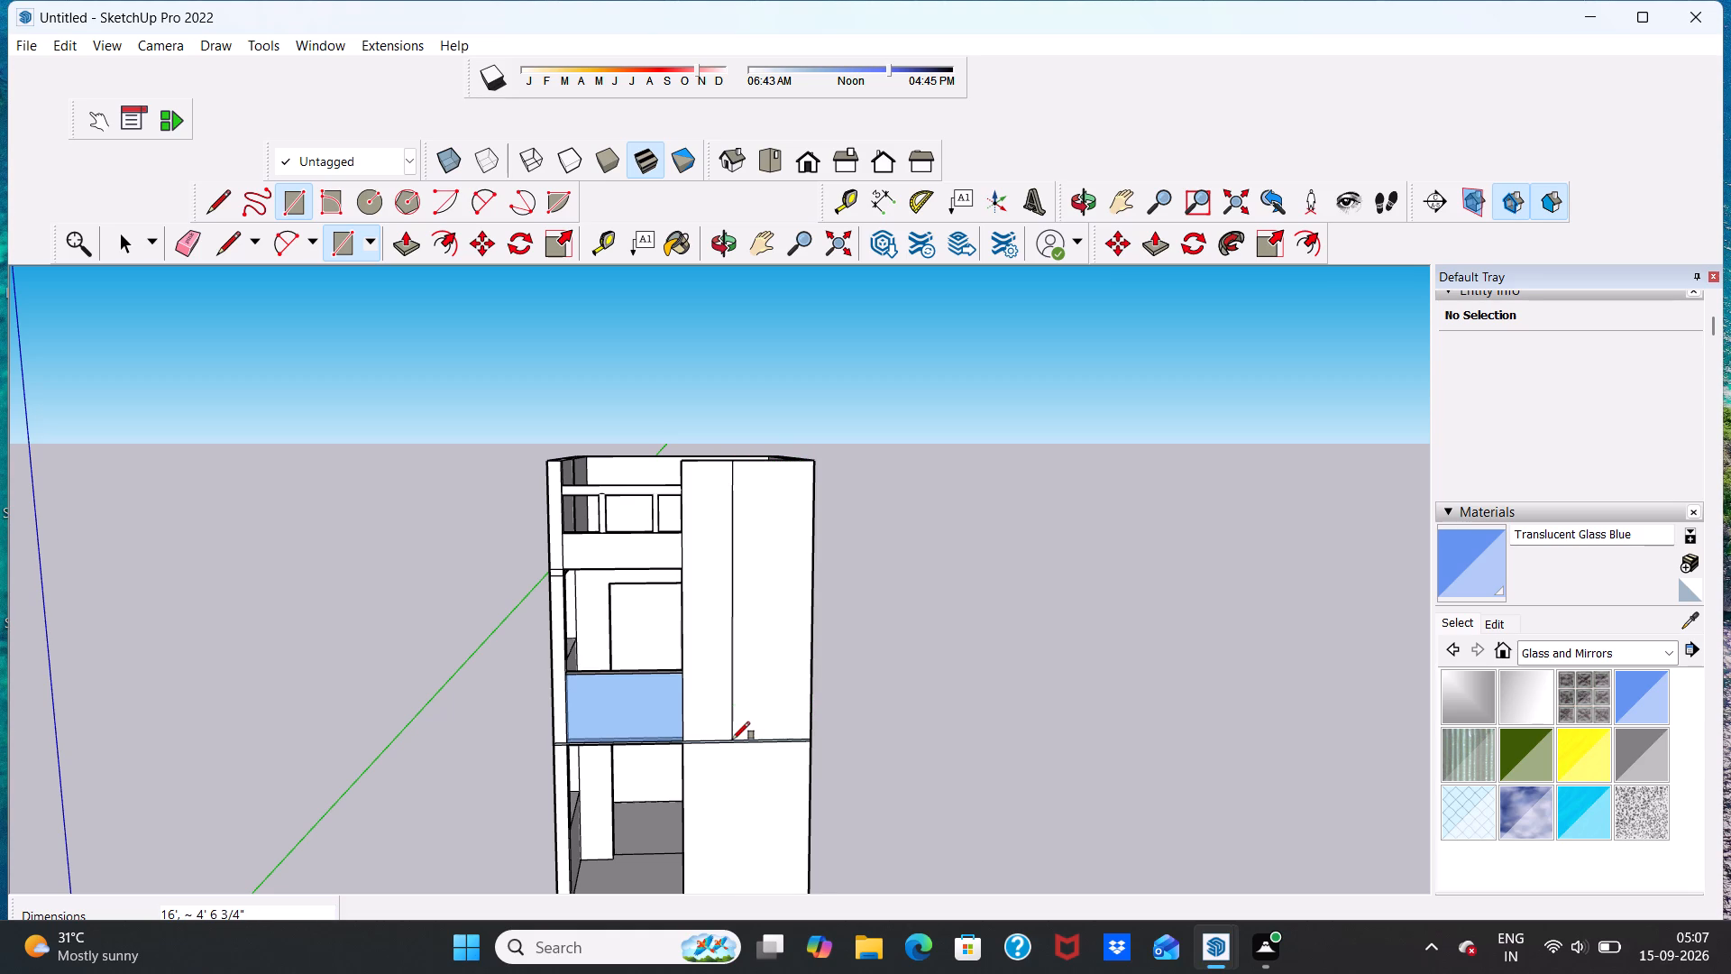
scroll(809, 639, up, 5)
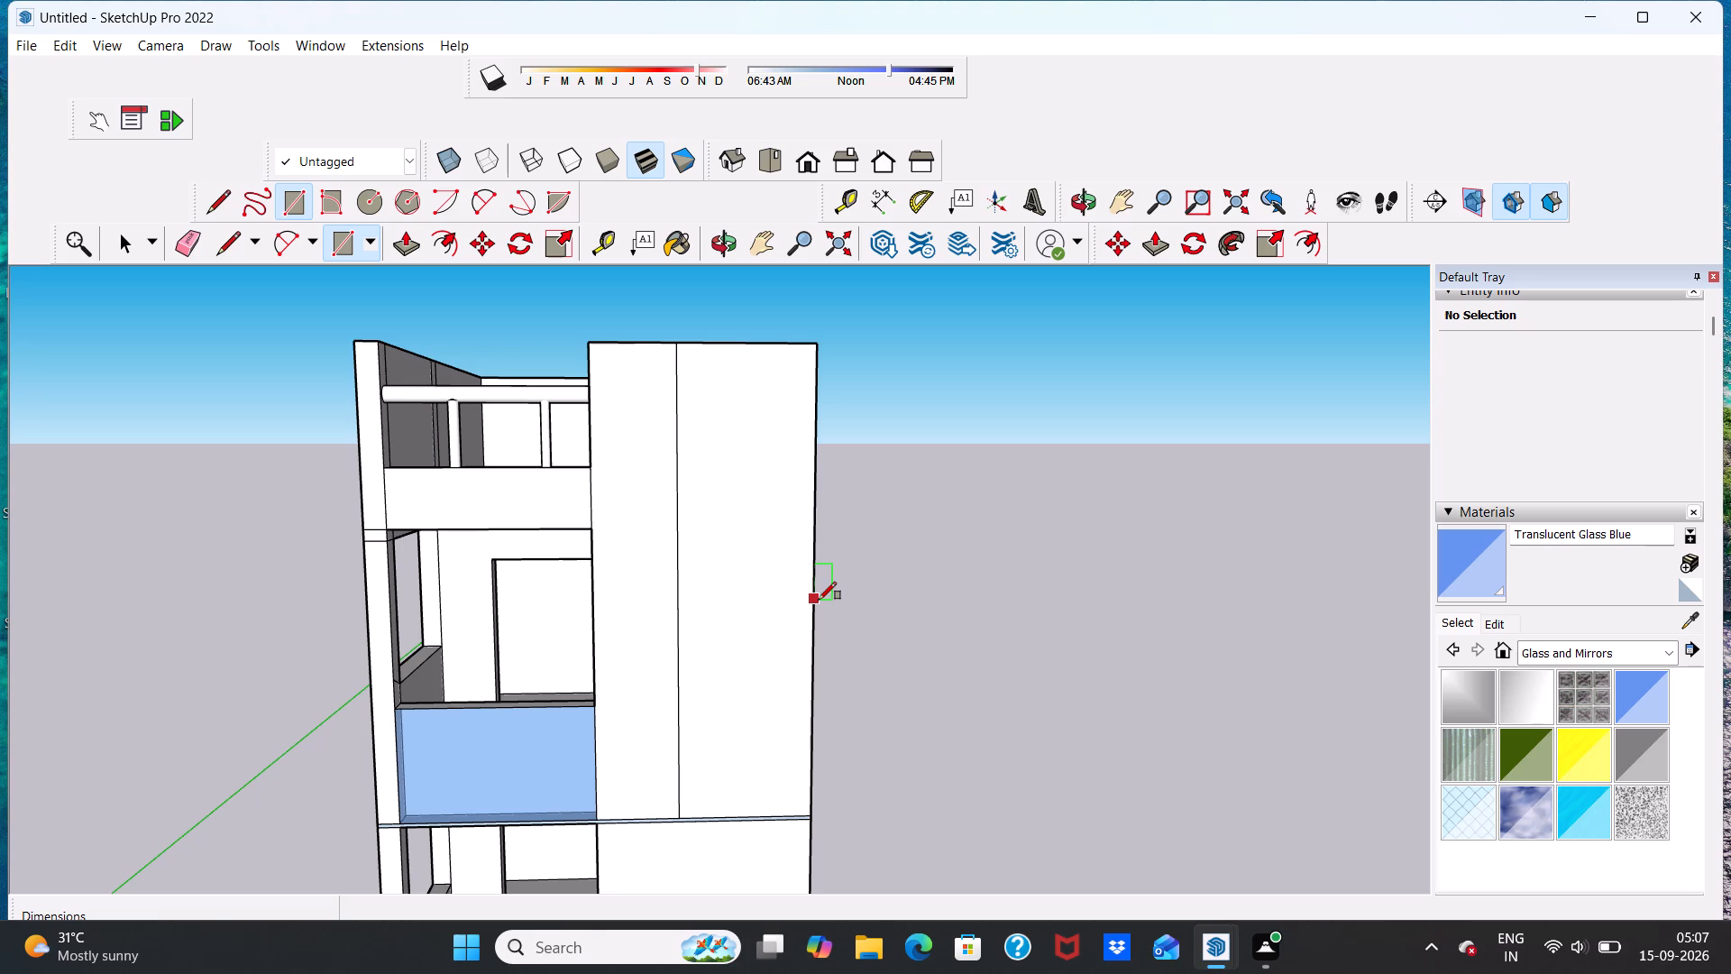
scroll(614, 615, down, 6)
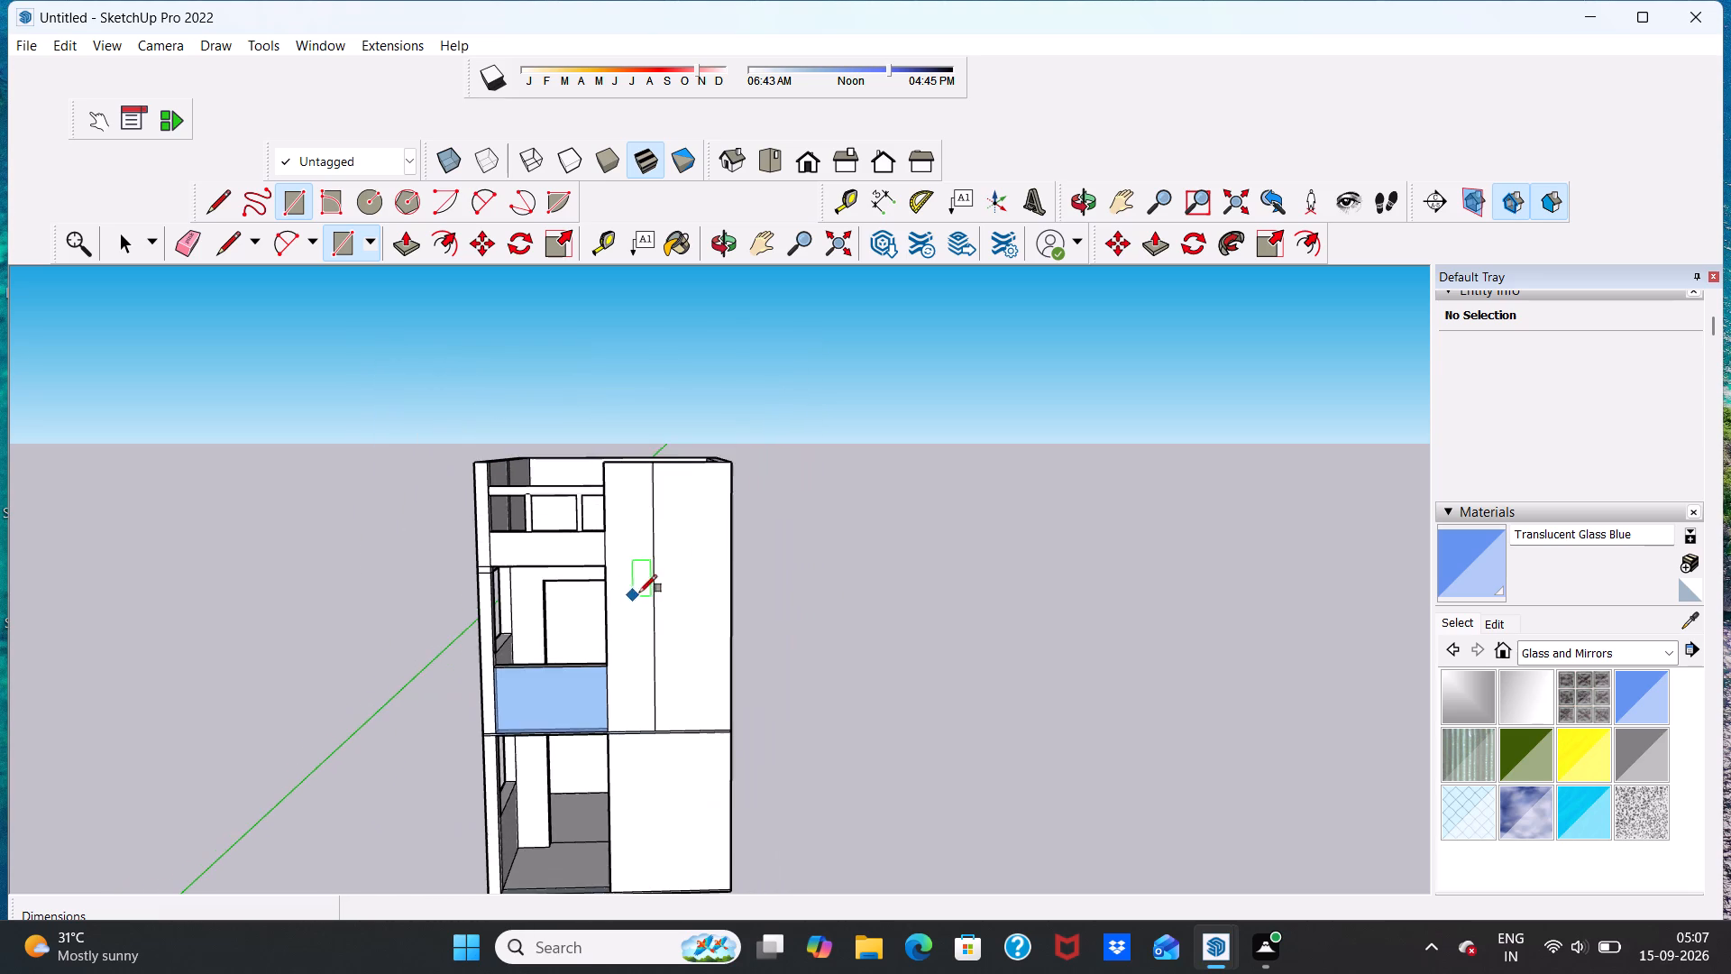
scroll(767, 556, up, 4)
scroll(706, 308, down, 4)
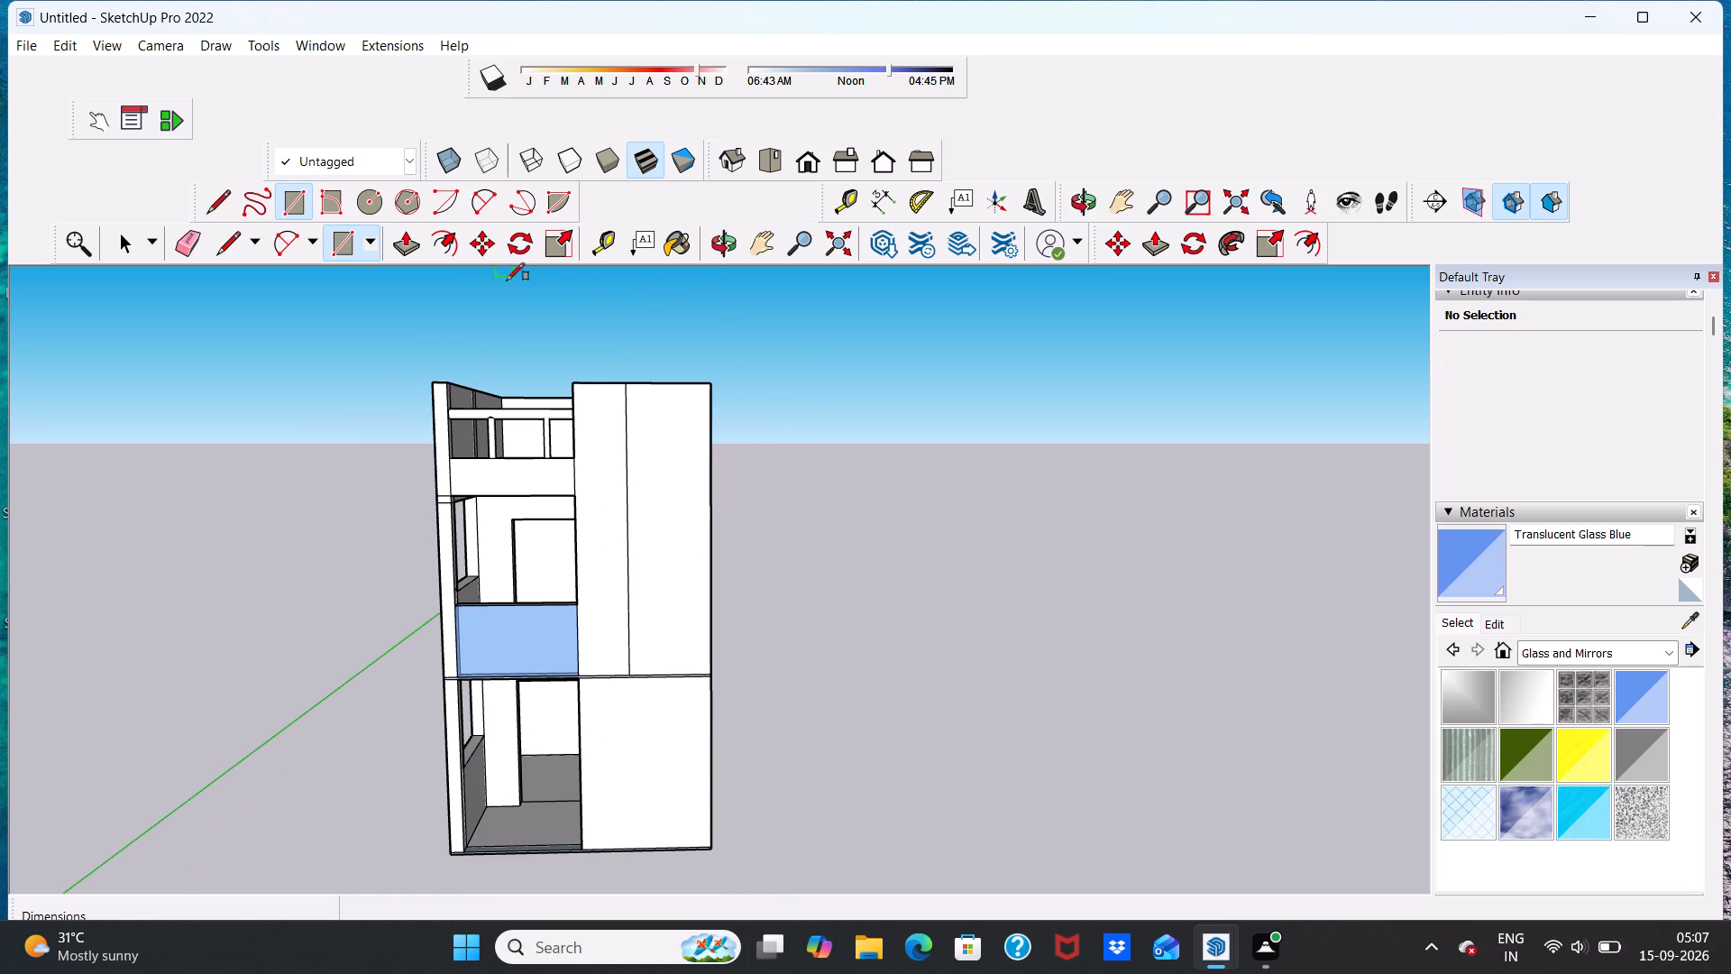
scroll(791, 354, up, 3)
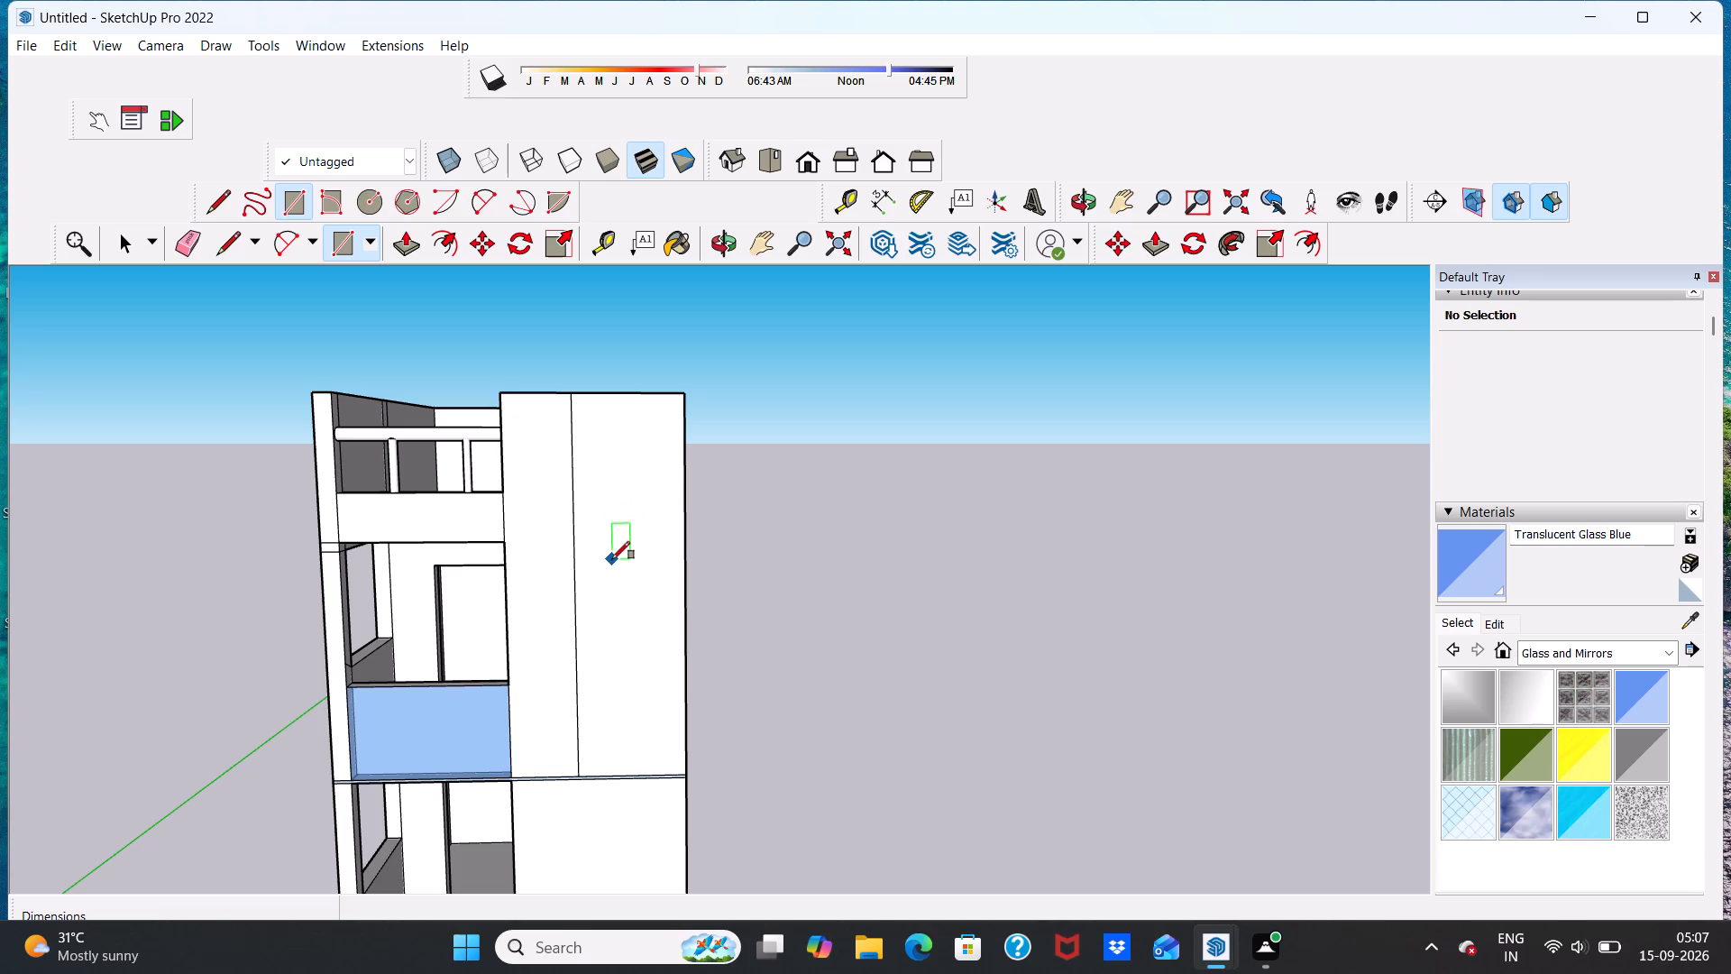
Draw two squares on the outer part of the solid front wall, about 2' 4" above and about 2' 6" below.
click(627, 558)
key(space)
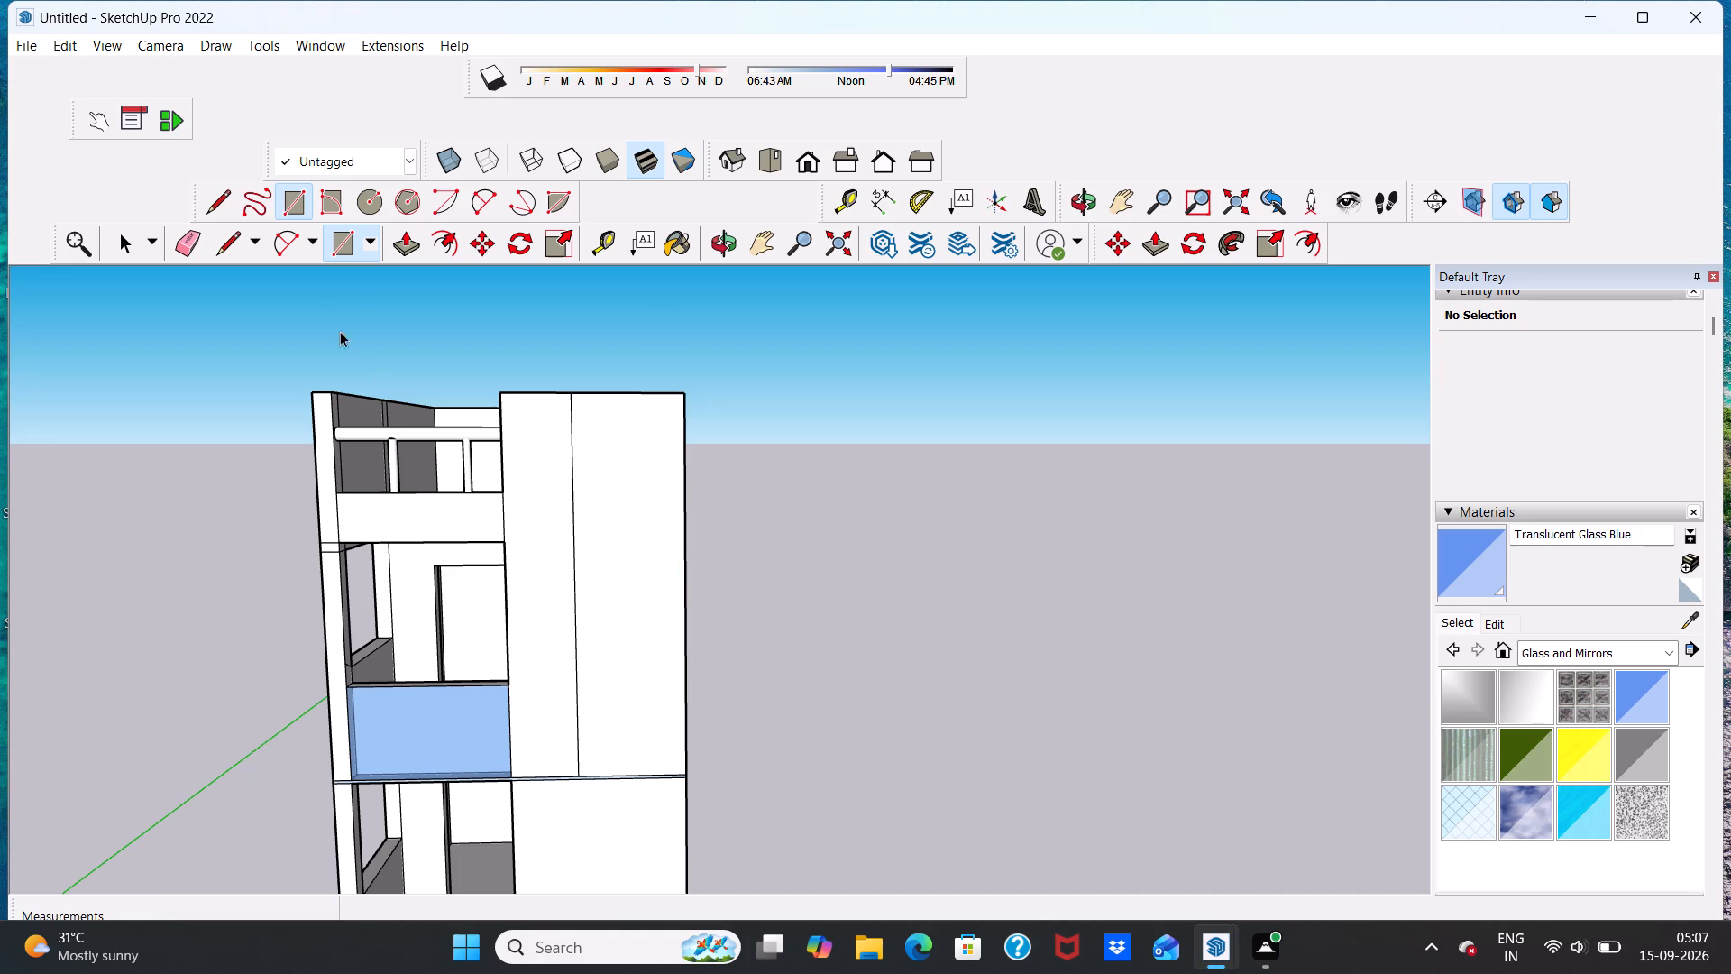
click(285, 210)
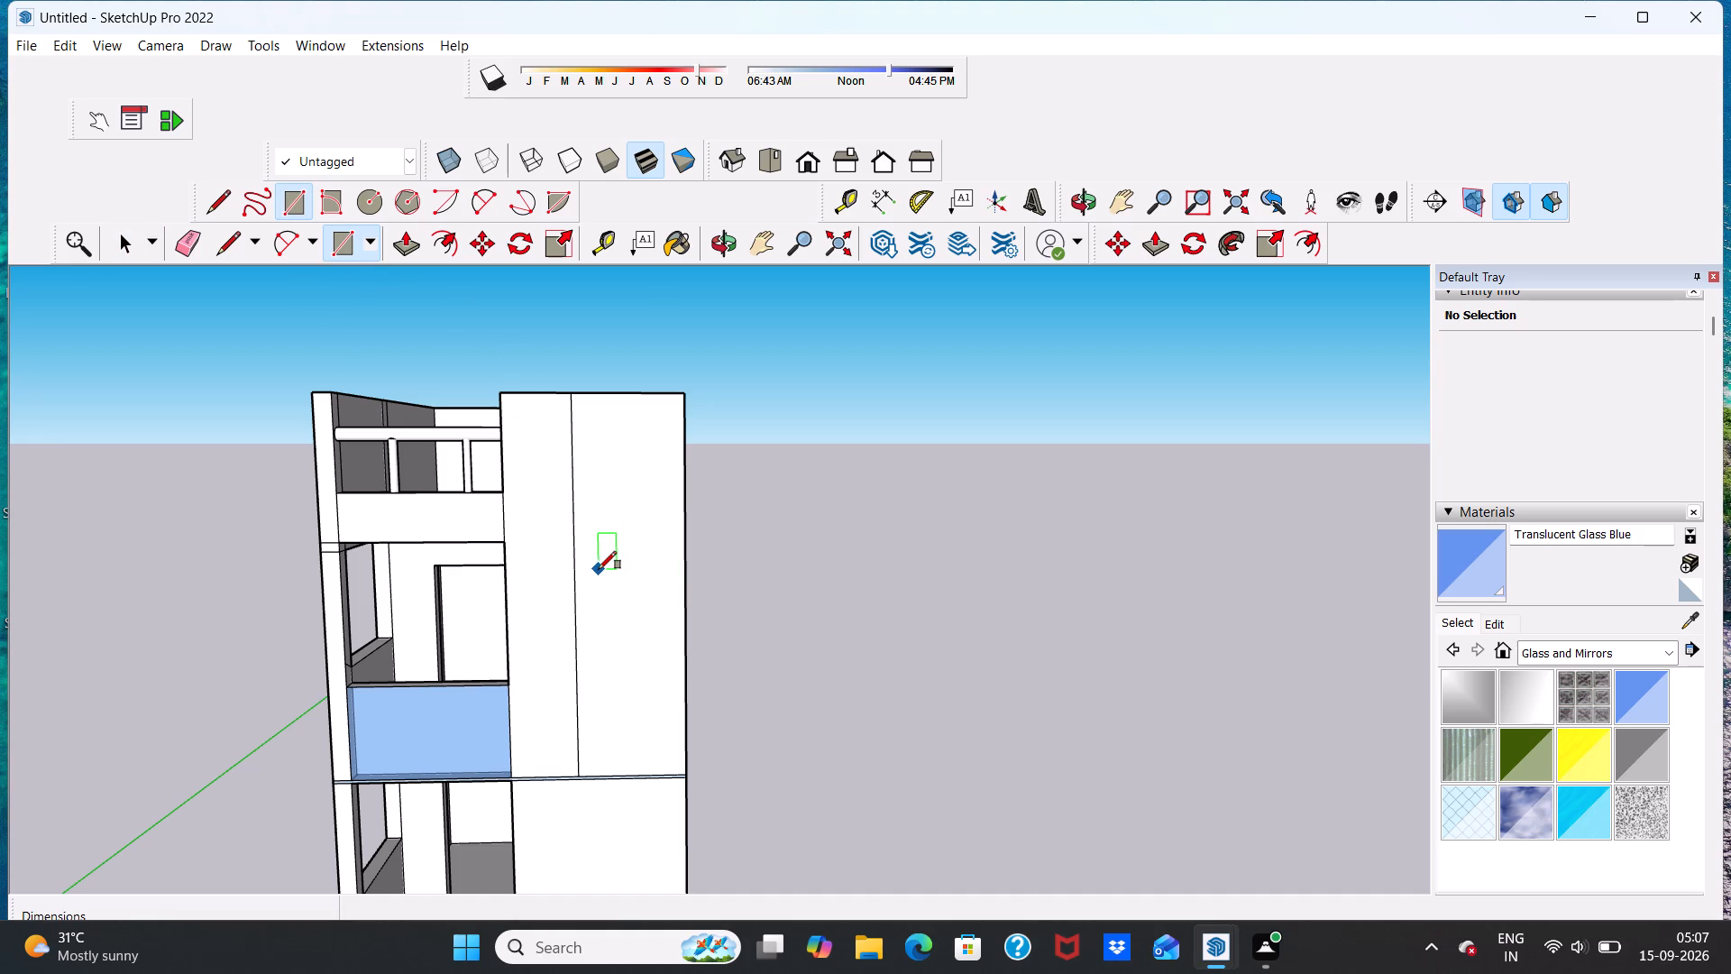
click(599, 569)
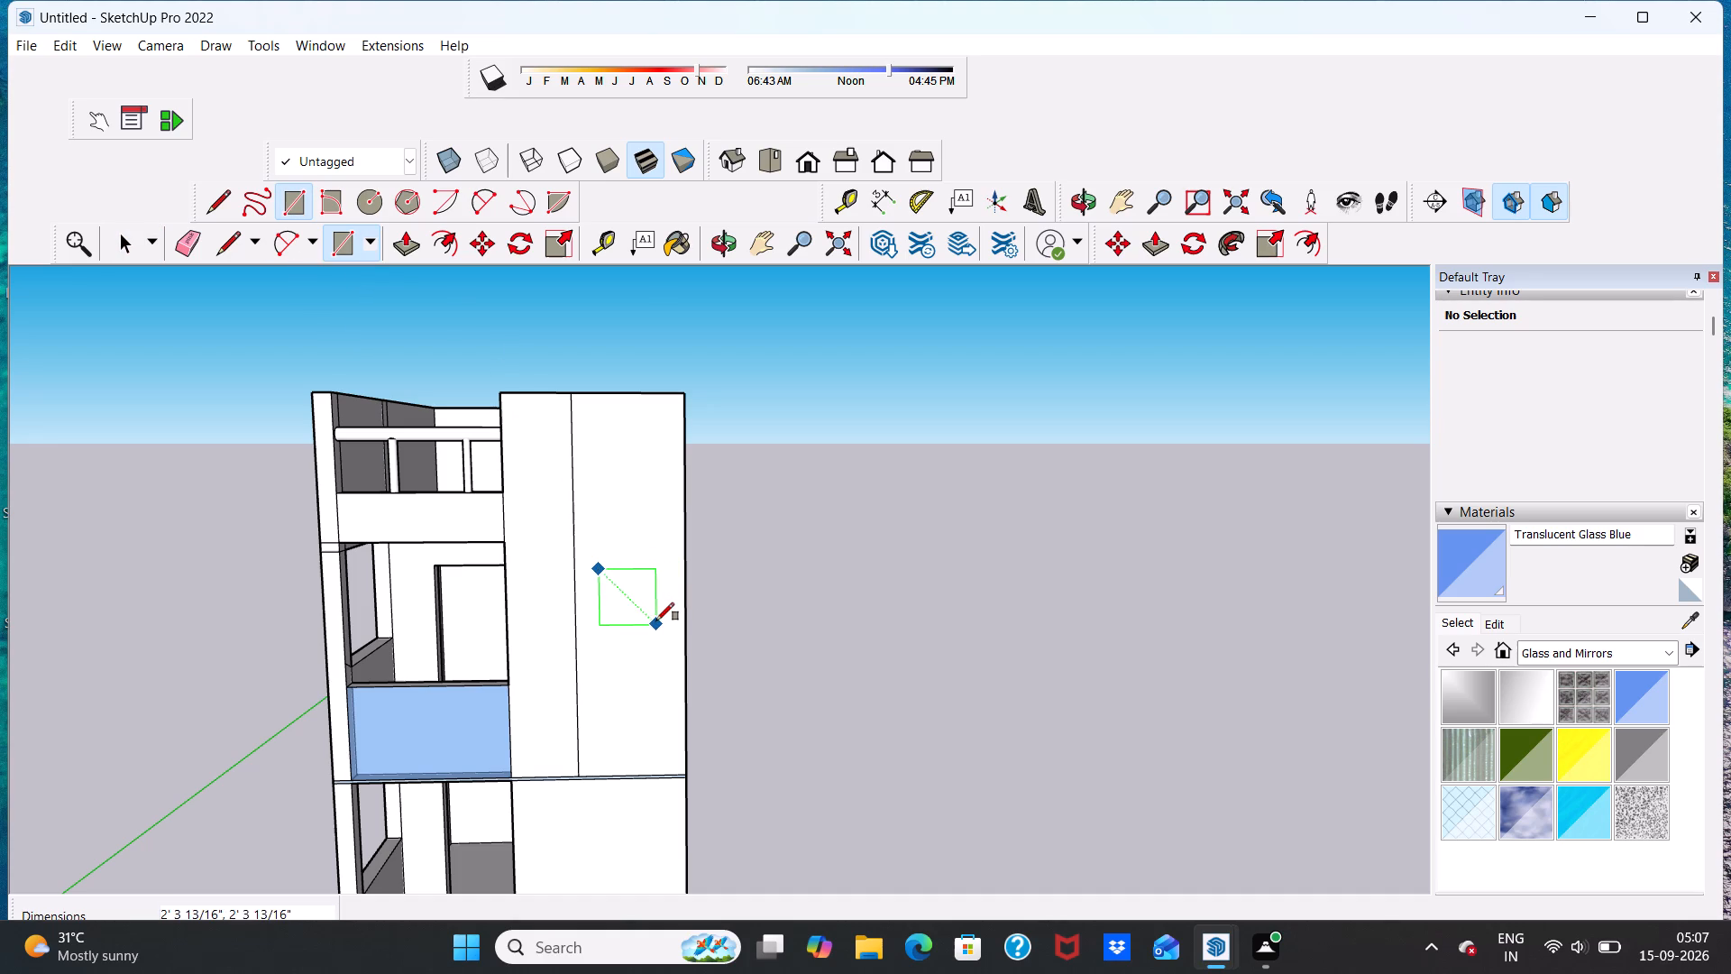
click(656, 620)
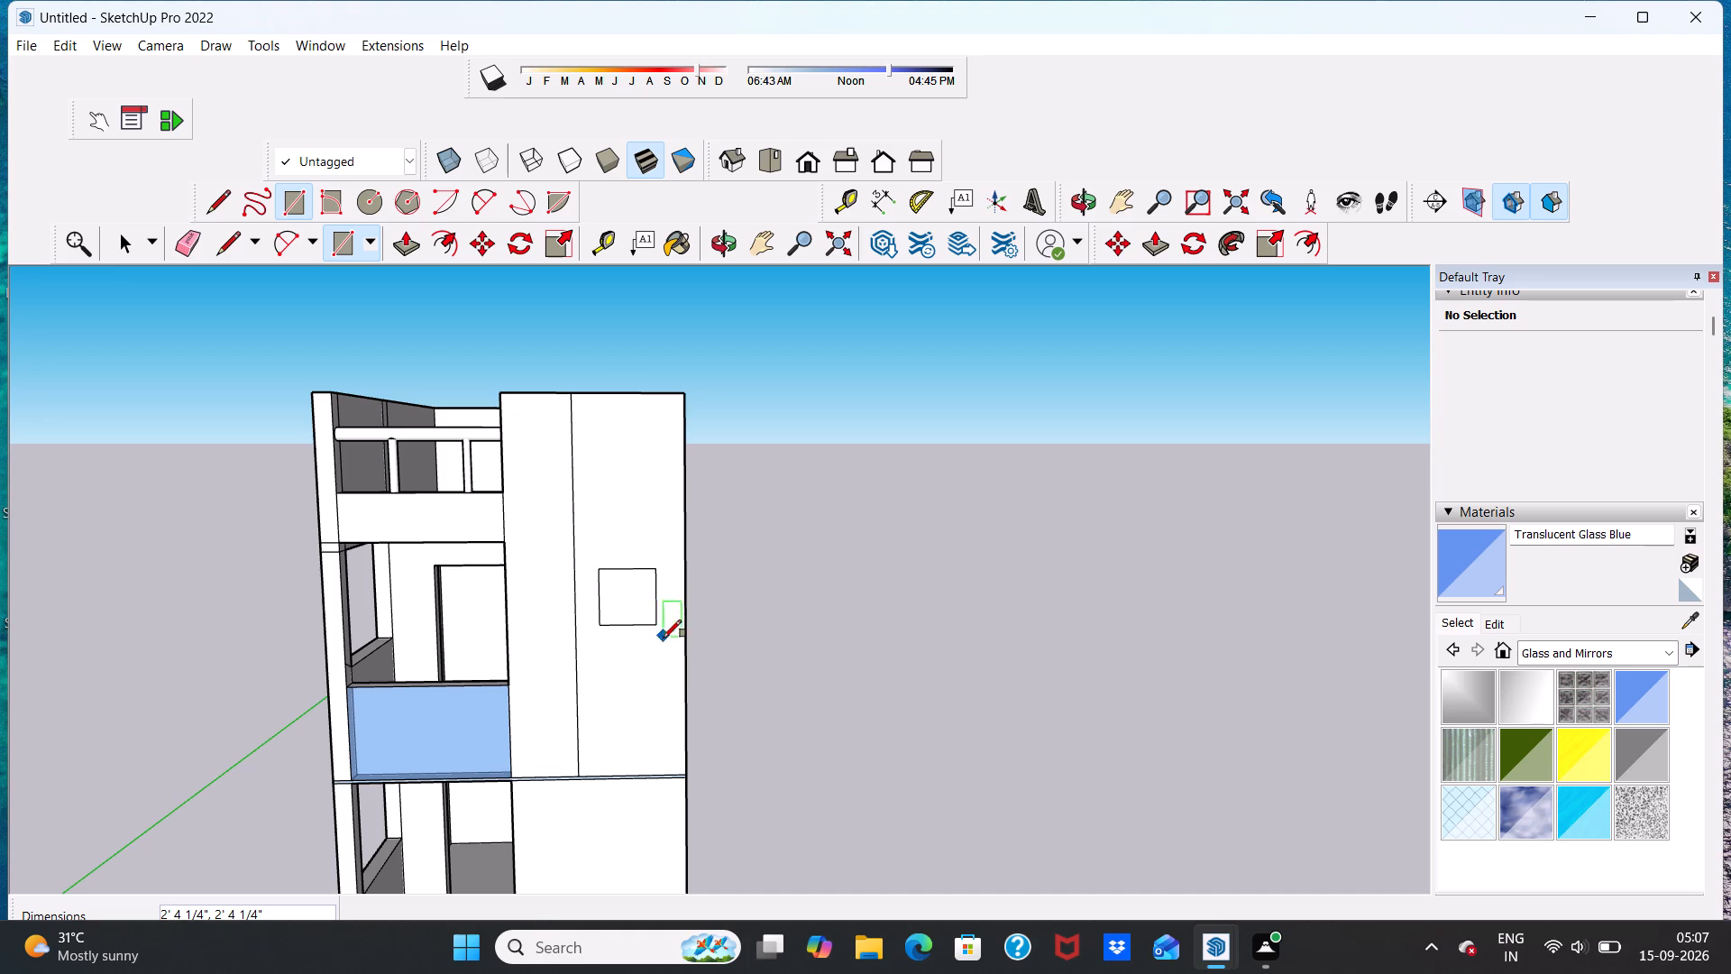
click(604, 679)
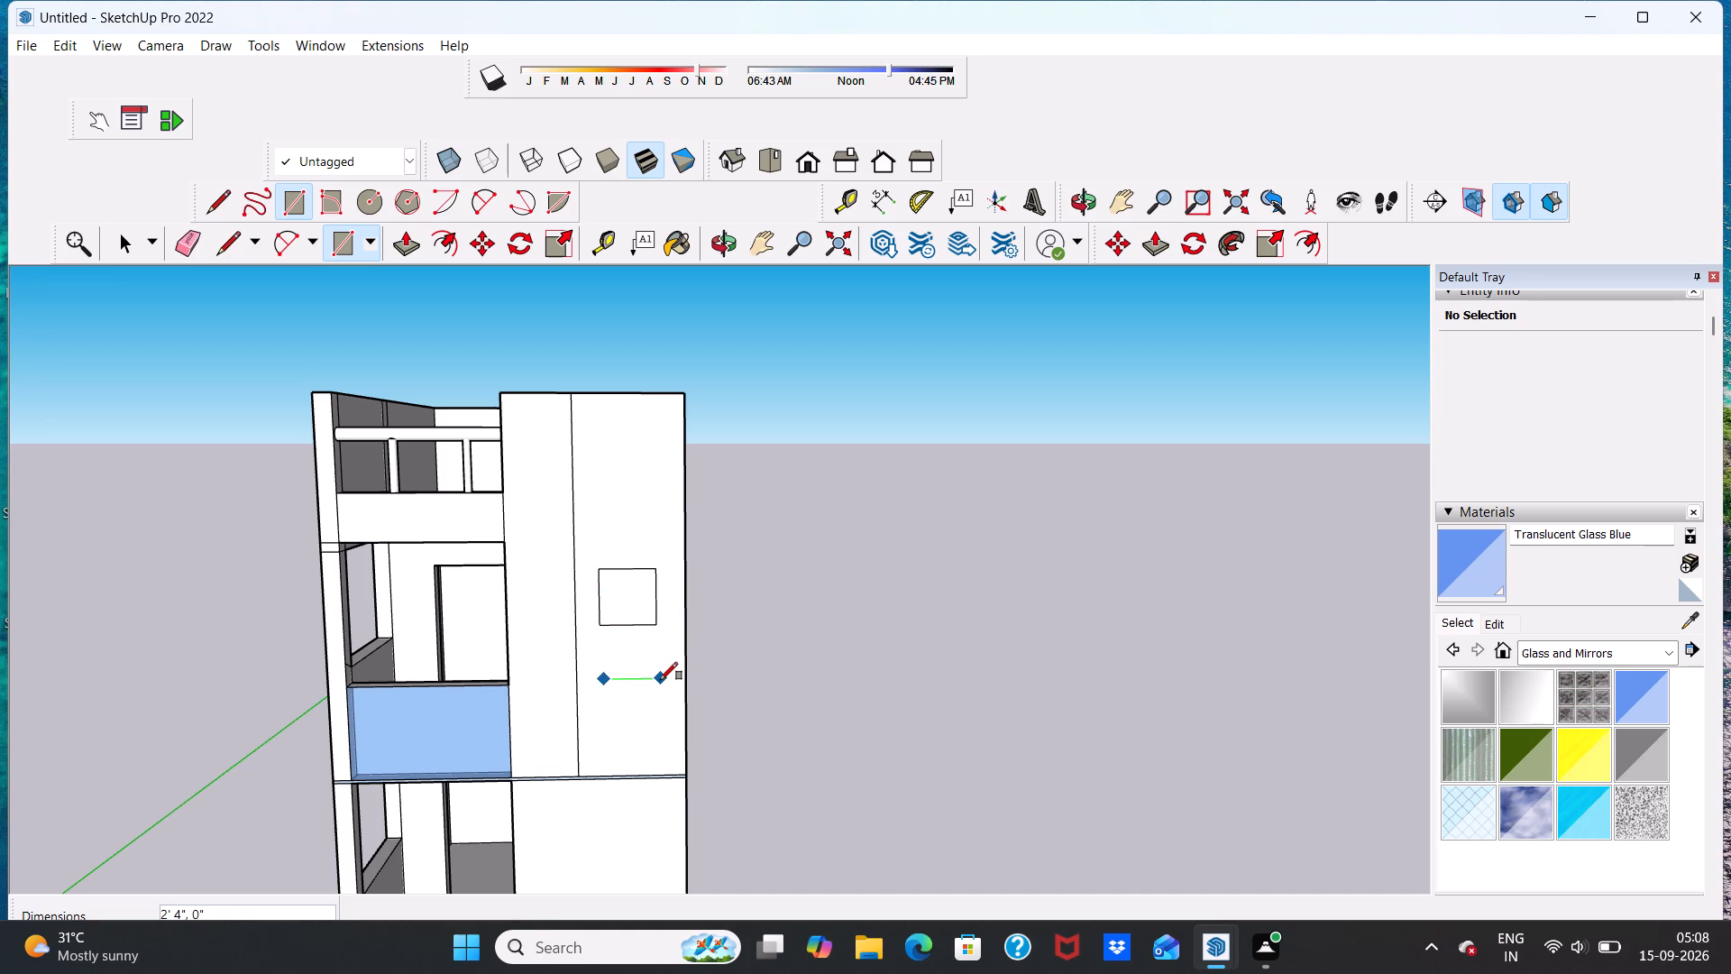
click(664, 733)
Offset both squares on the front wall inward by about 6 7/8".
click(455, 239)
click(641, 575)
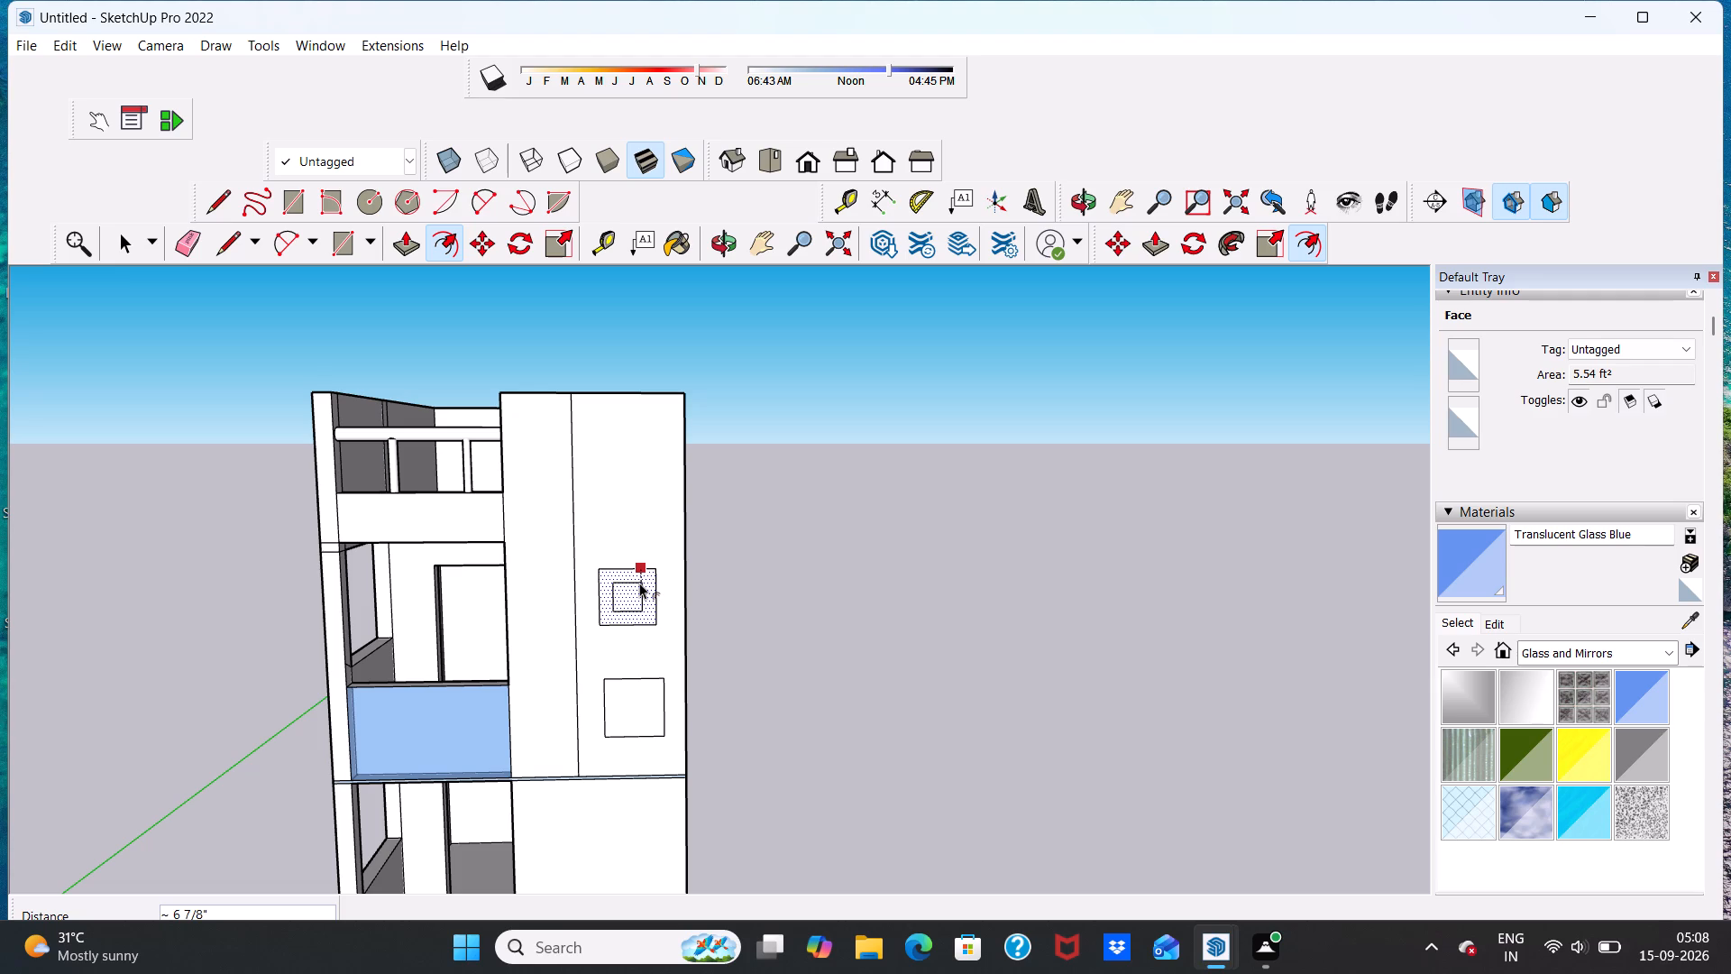
click(639, 583)
double_click(645, 703)
key(space)
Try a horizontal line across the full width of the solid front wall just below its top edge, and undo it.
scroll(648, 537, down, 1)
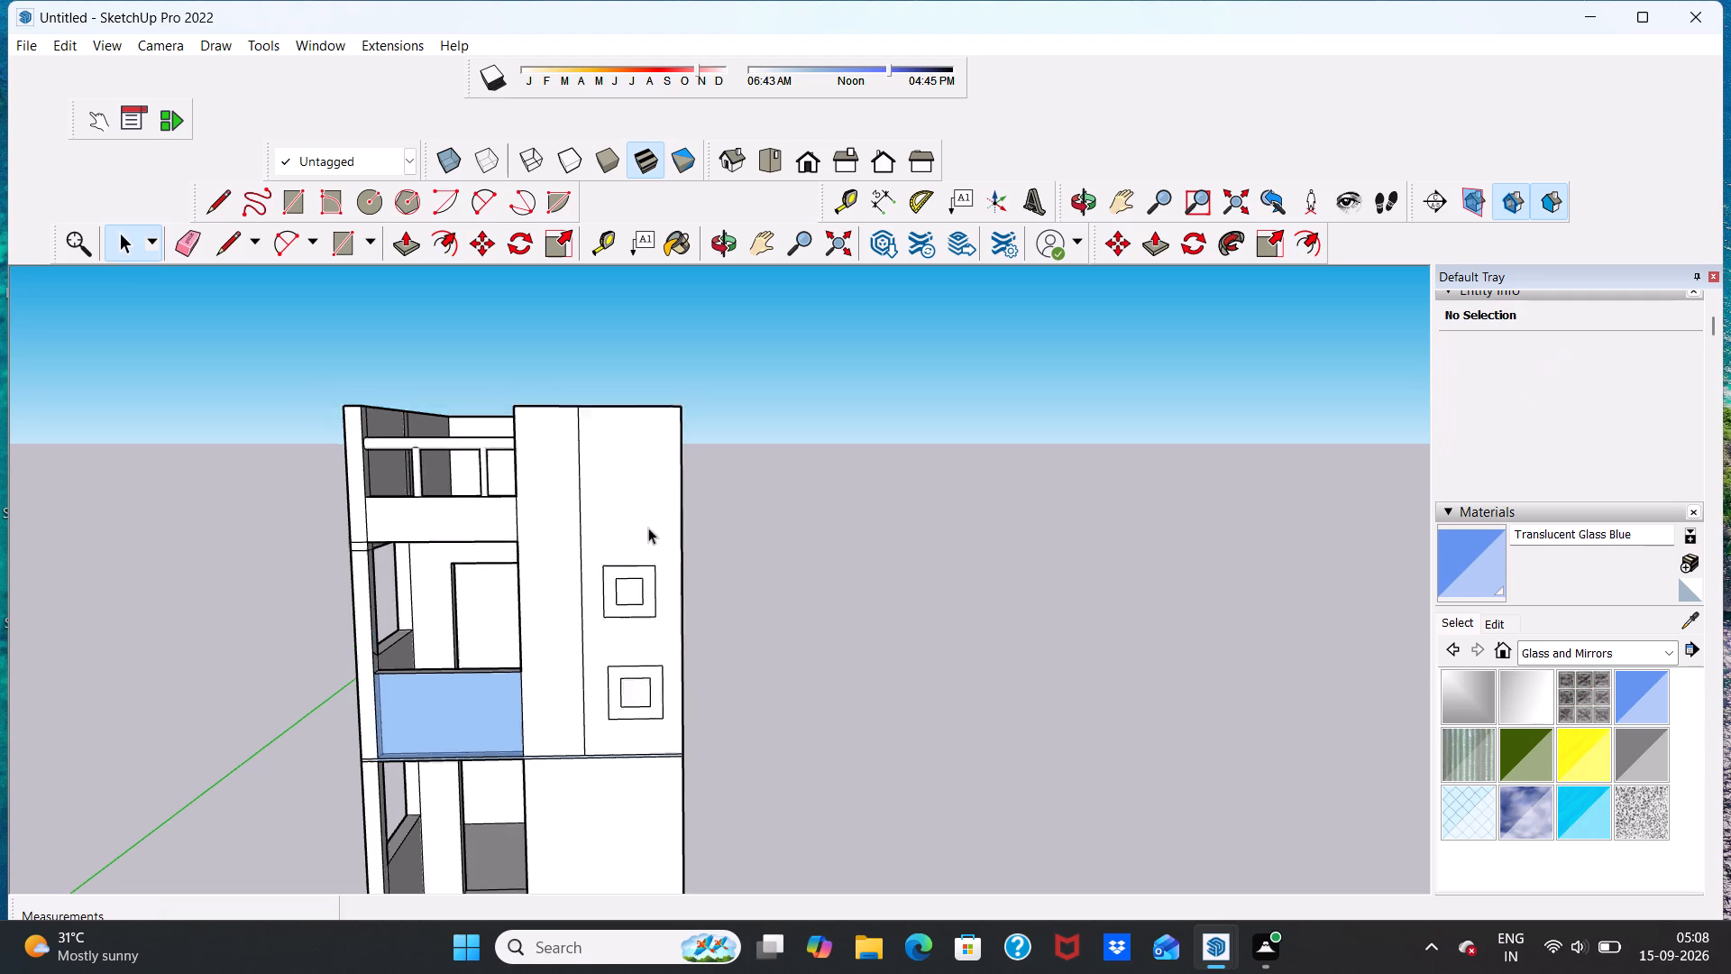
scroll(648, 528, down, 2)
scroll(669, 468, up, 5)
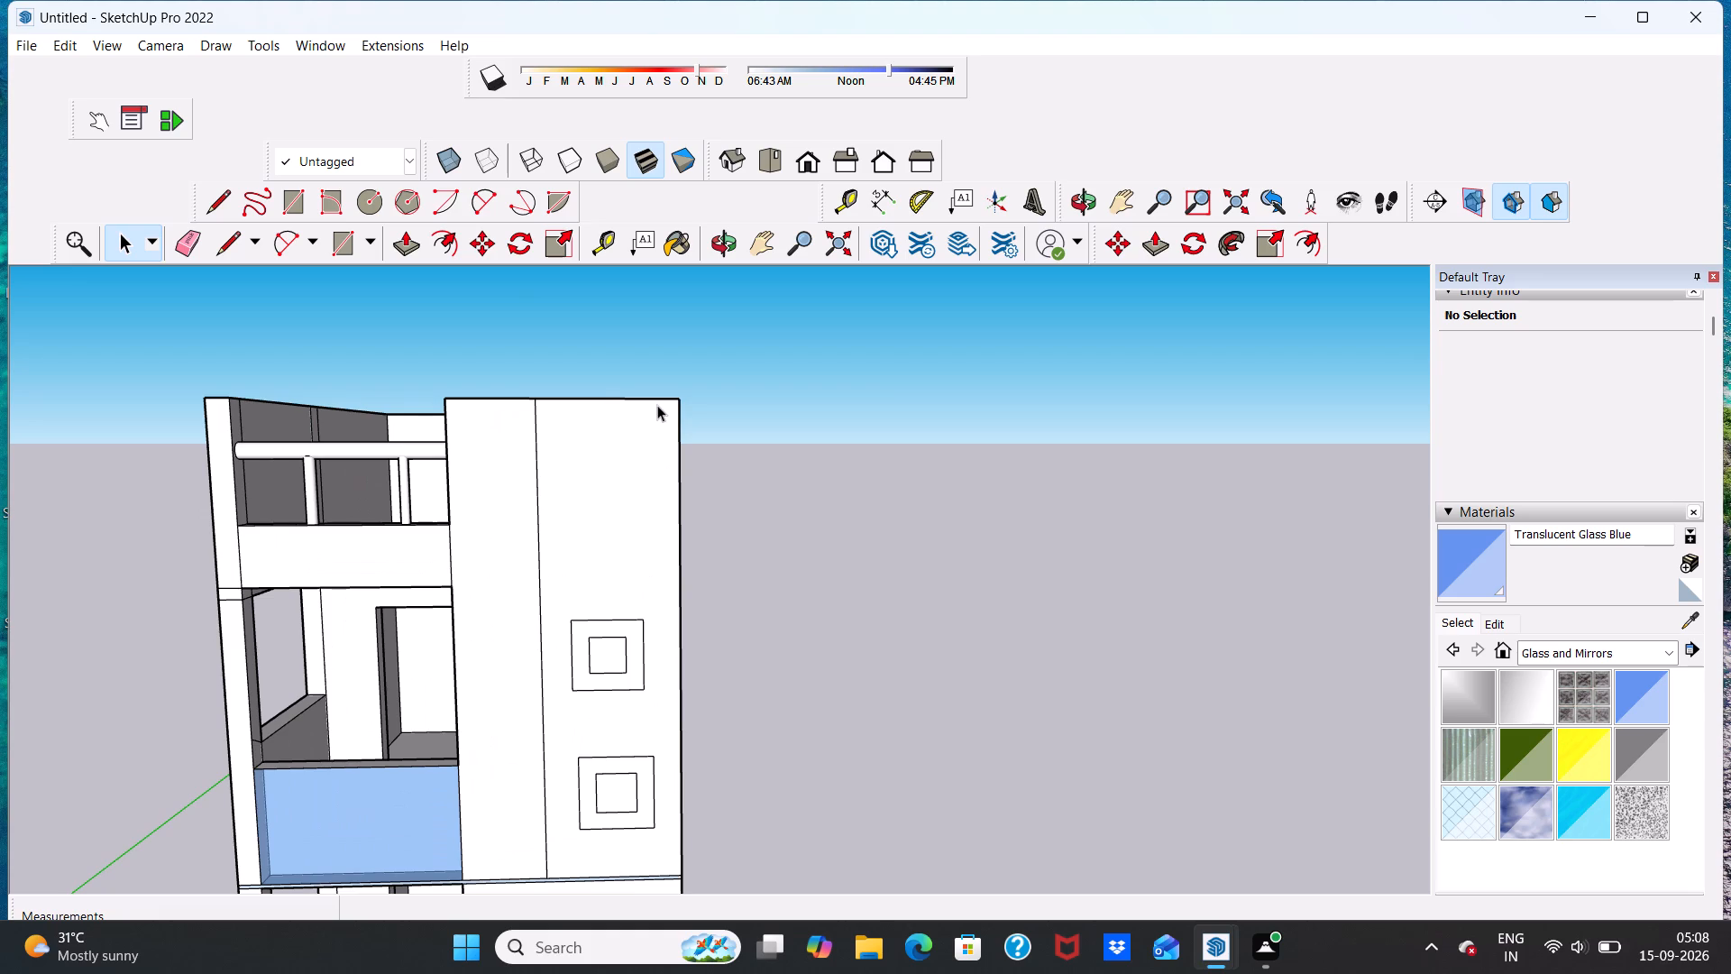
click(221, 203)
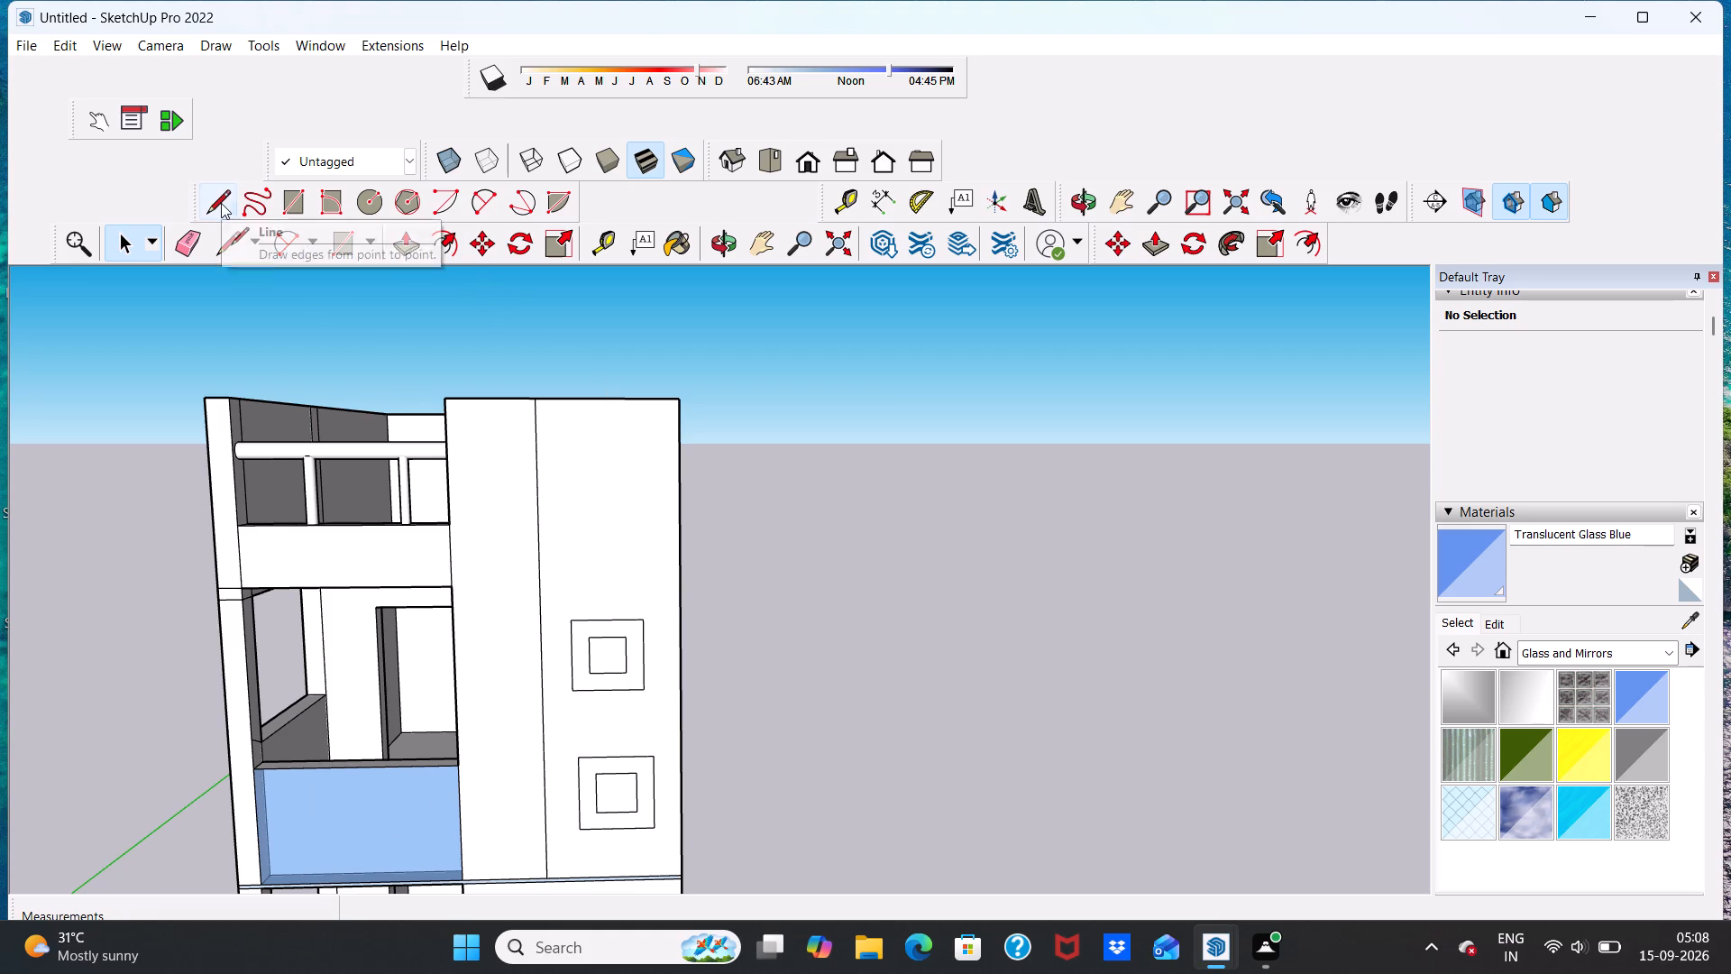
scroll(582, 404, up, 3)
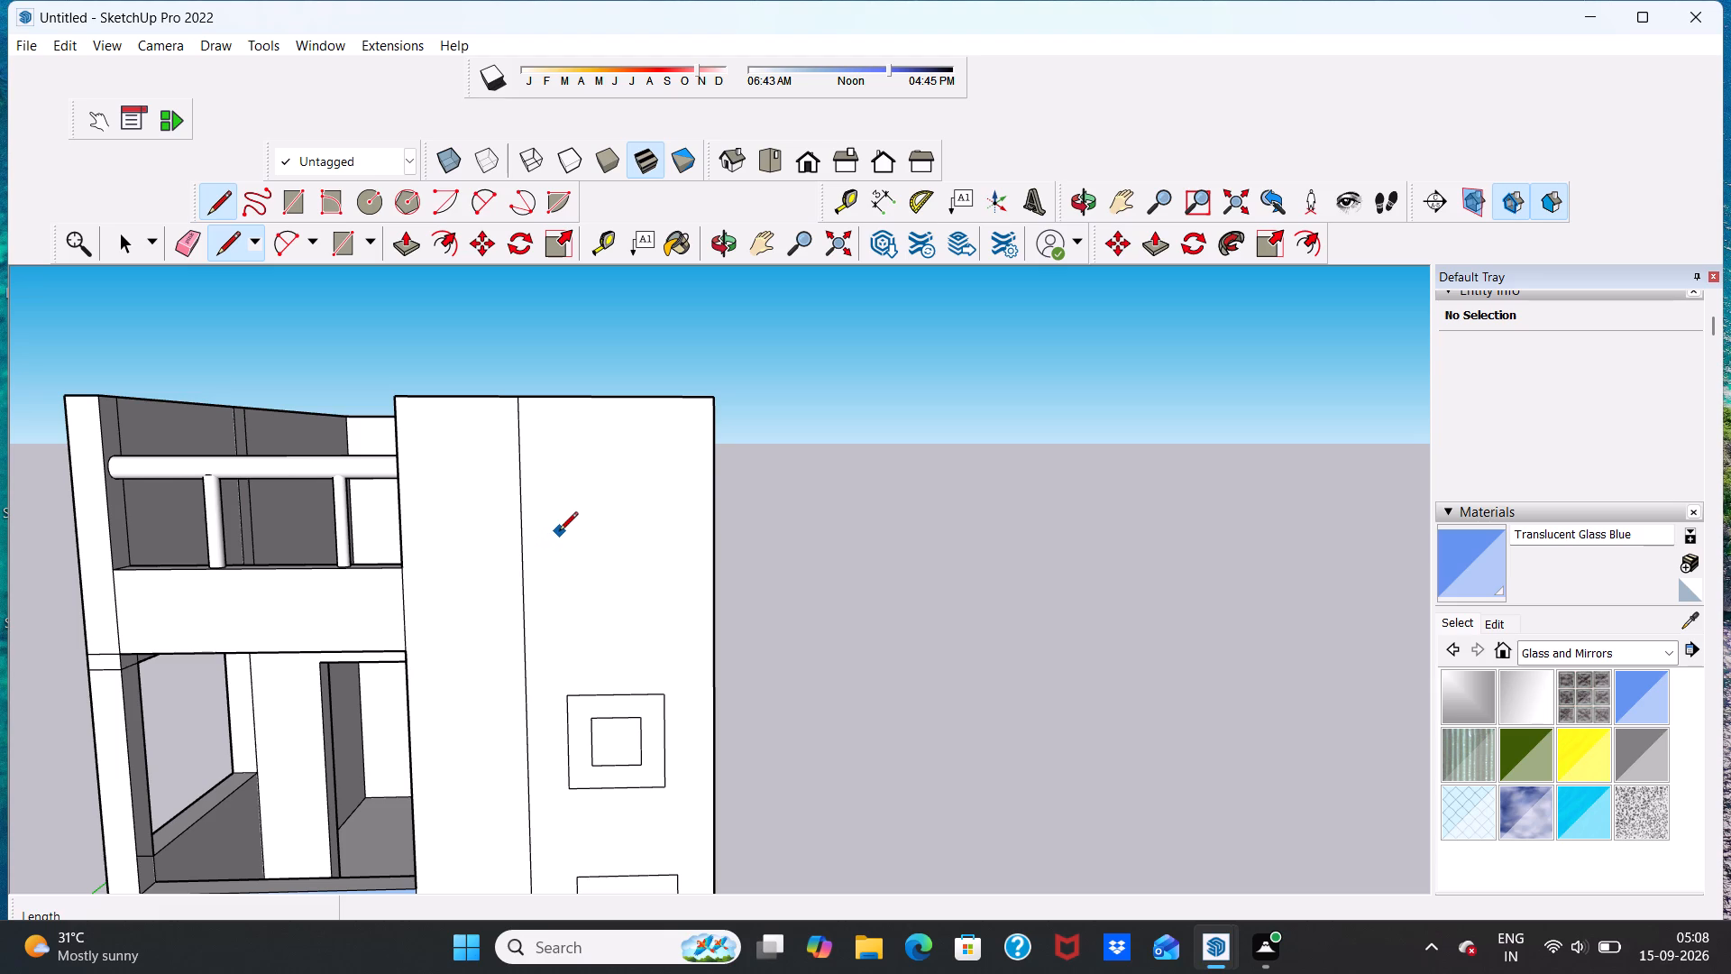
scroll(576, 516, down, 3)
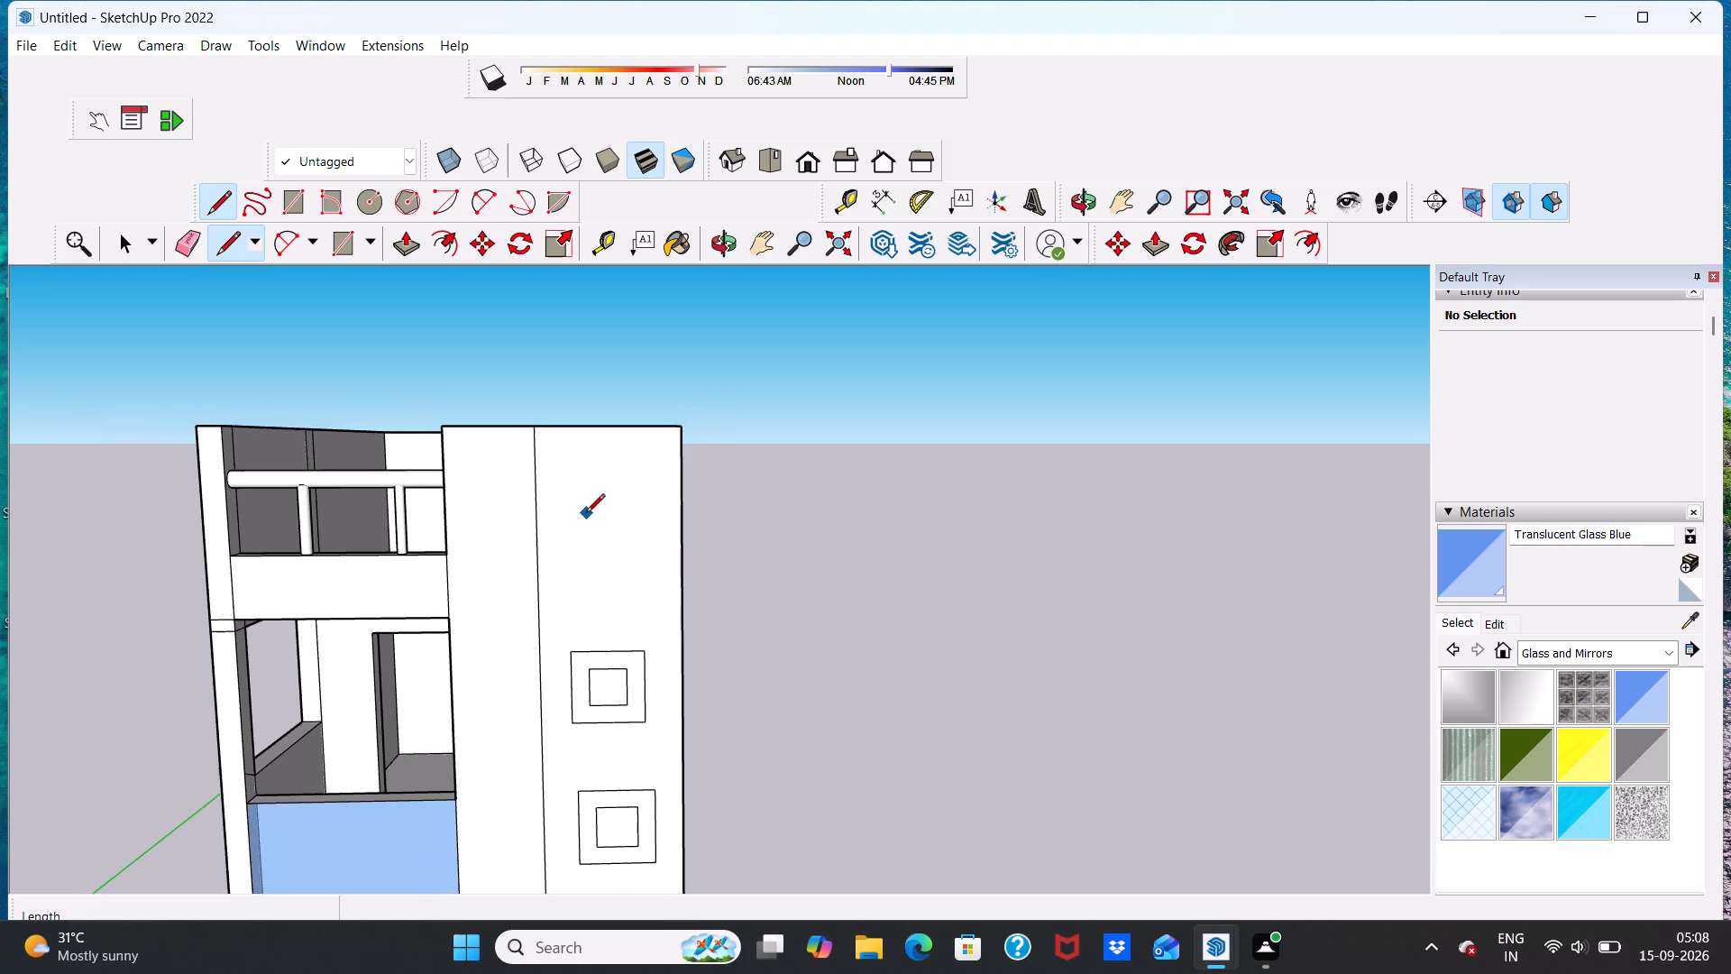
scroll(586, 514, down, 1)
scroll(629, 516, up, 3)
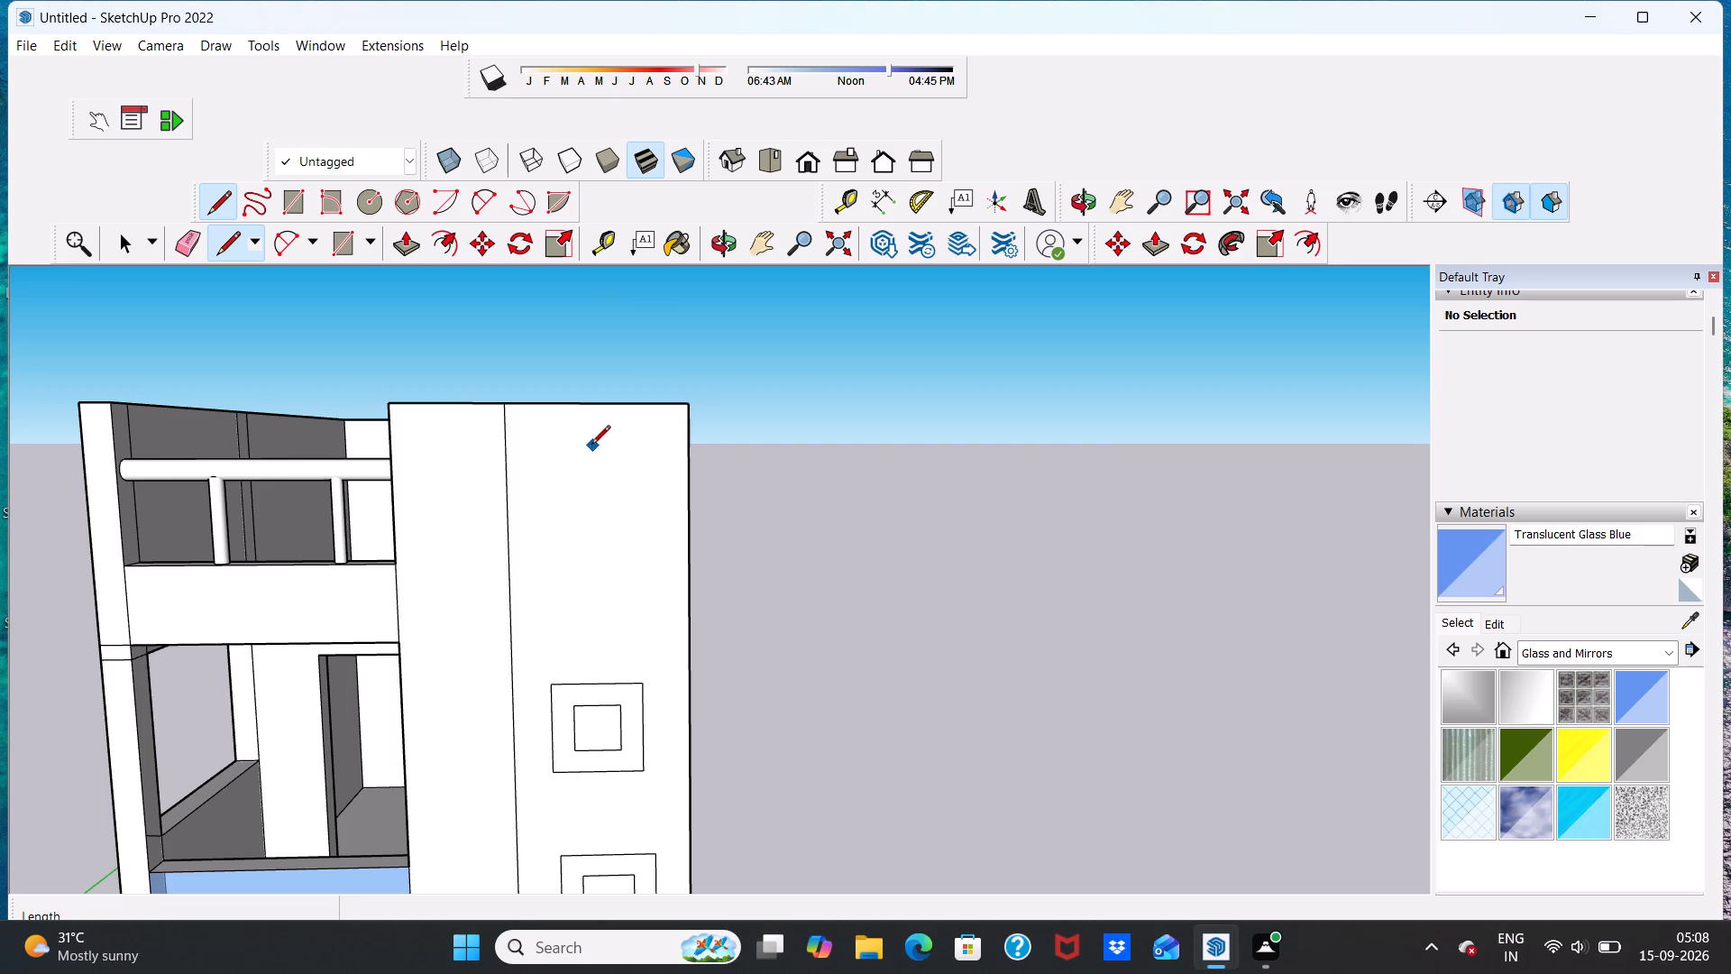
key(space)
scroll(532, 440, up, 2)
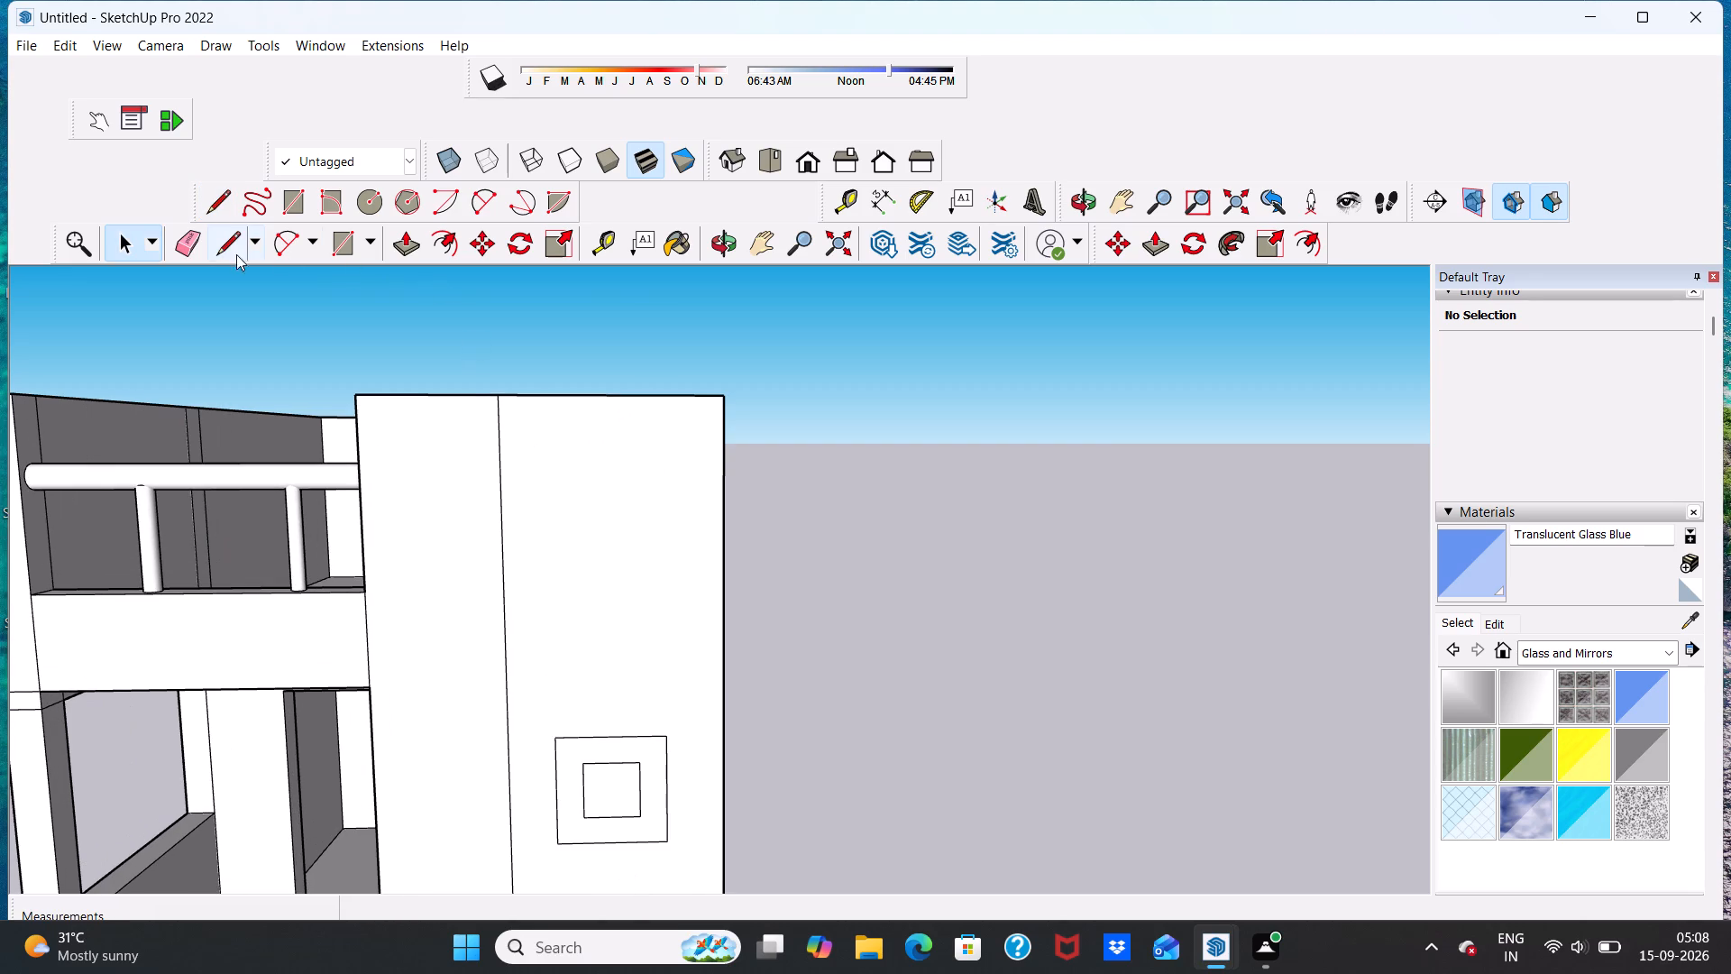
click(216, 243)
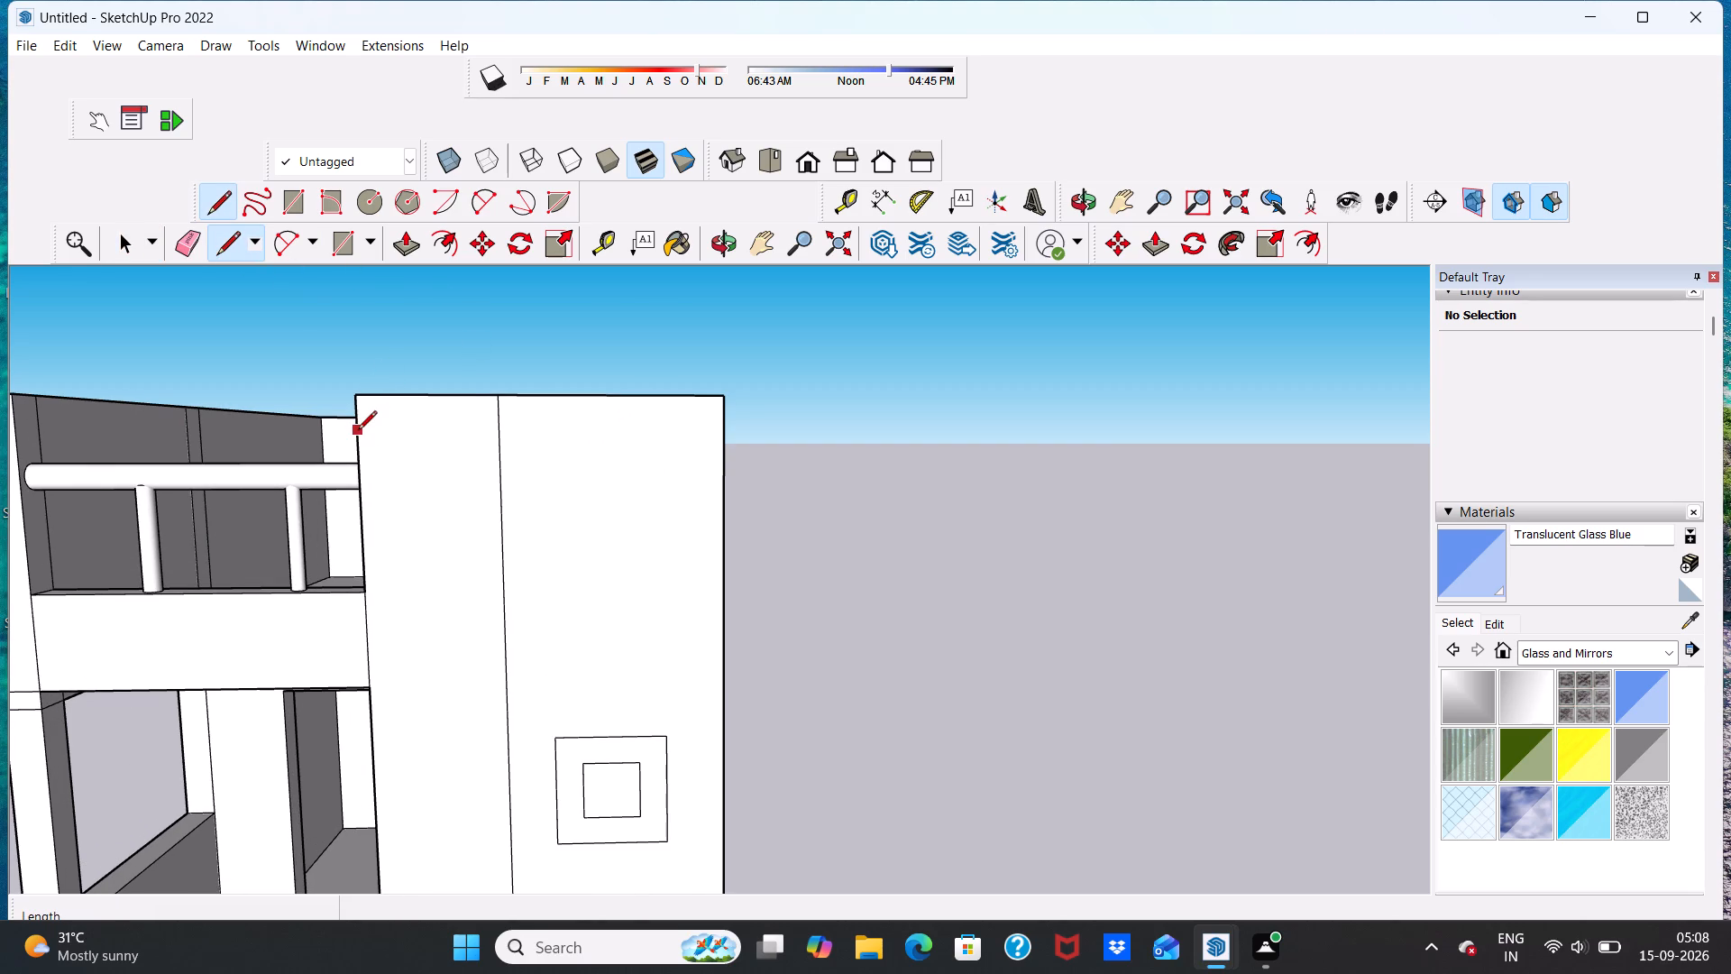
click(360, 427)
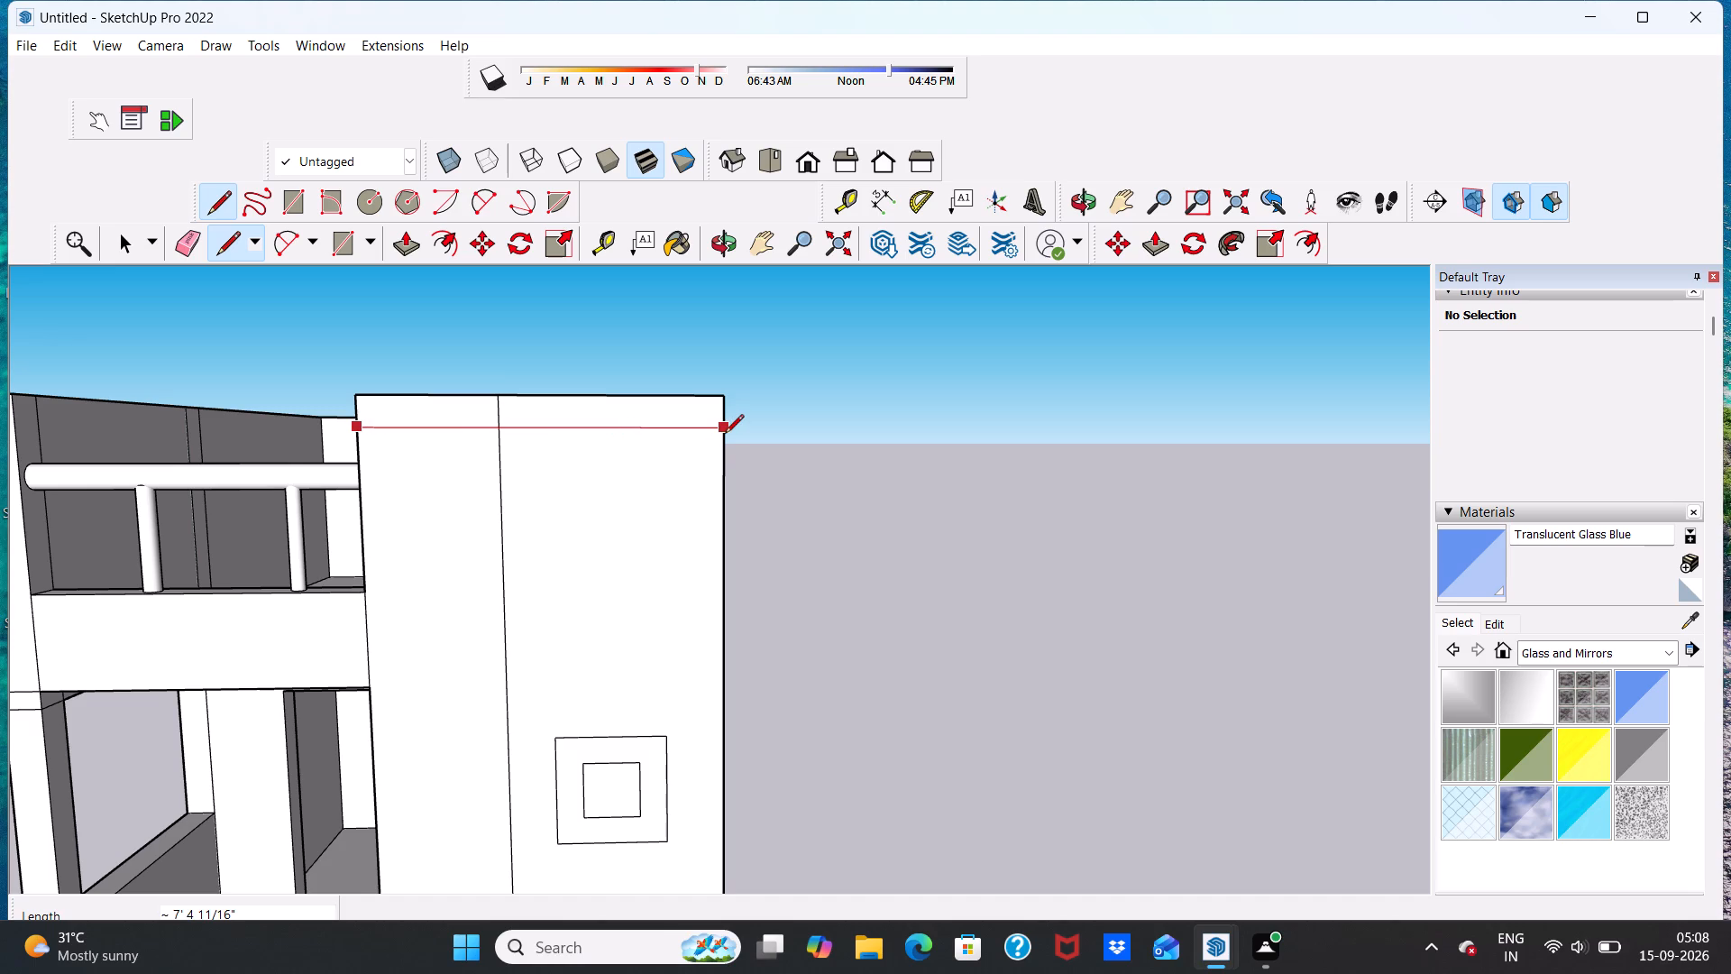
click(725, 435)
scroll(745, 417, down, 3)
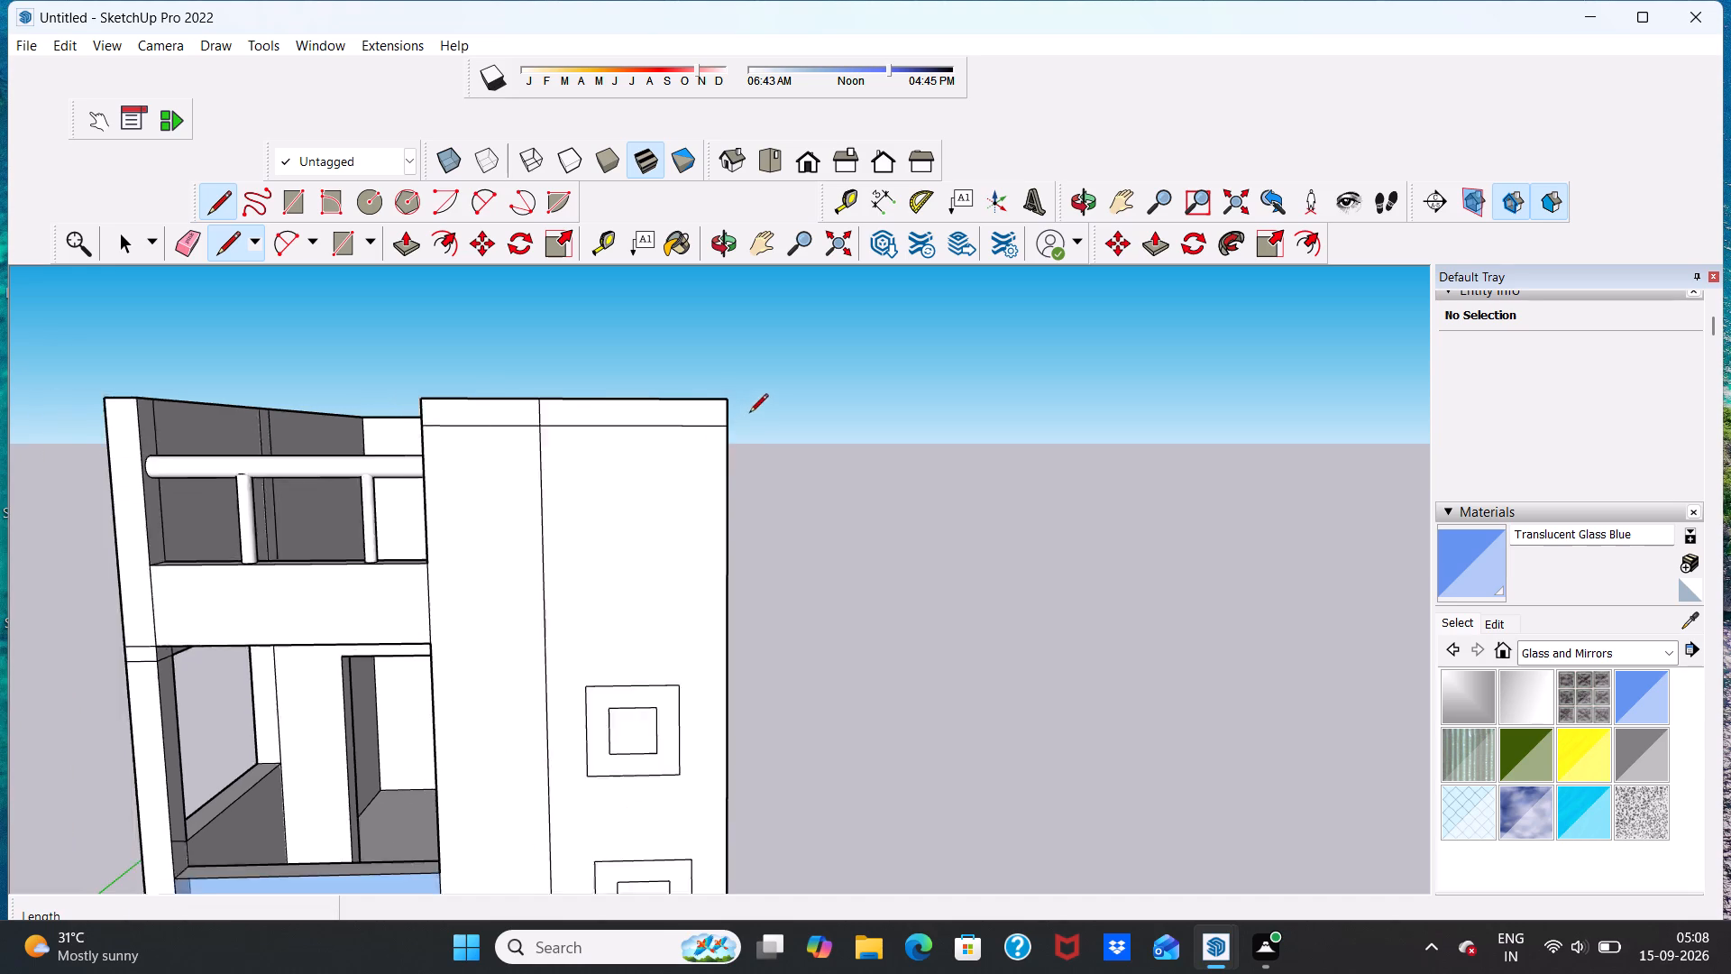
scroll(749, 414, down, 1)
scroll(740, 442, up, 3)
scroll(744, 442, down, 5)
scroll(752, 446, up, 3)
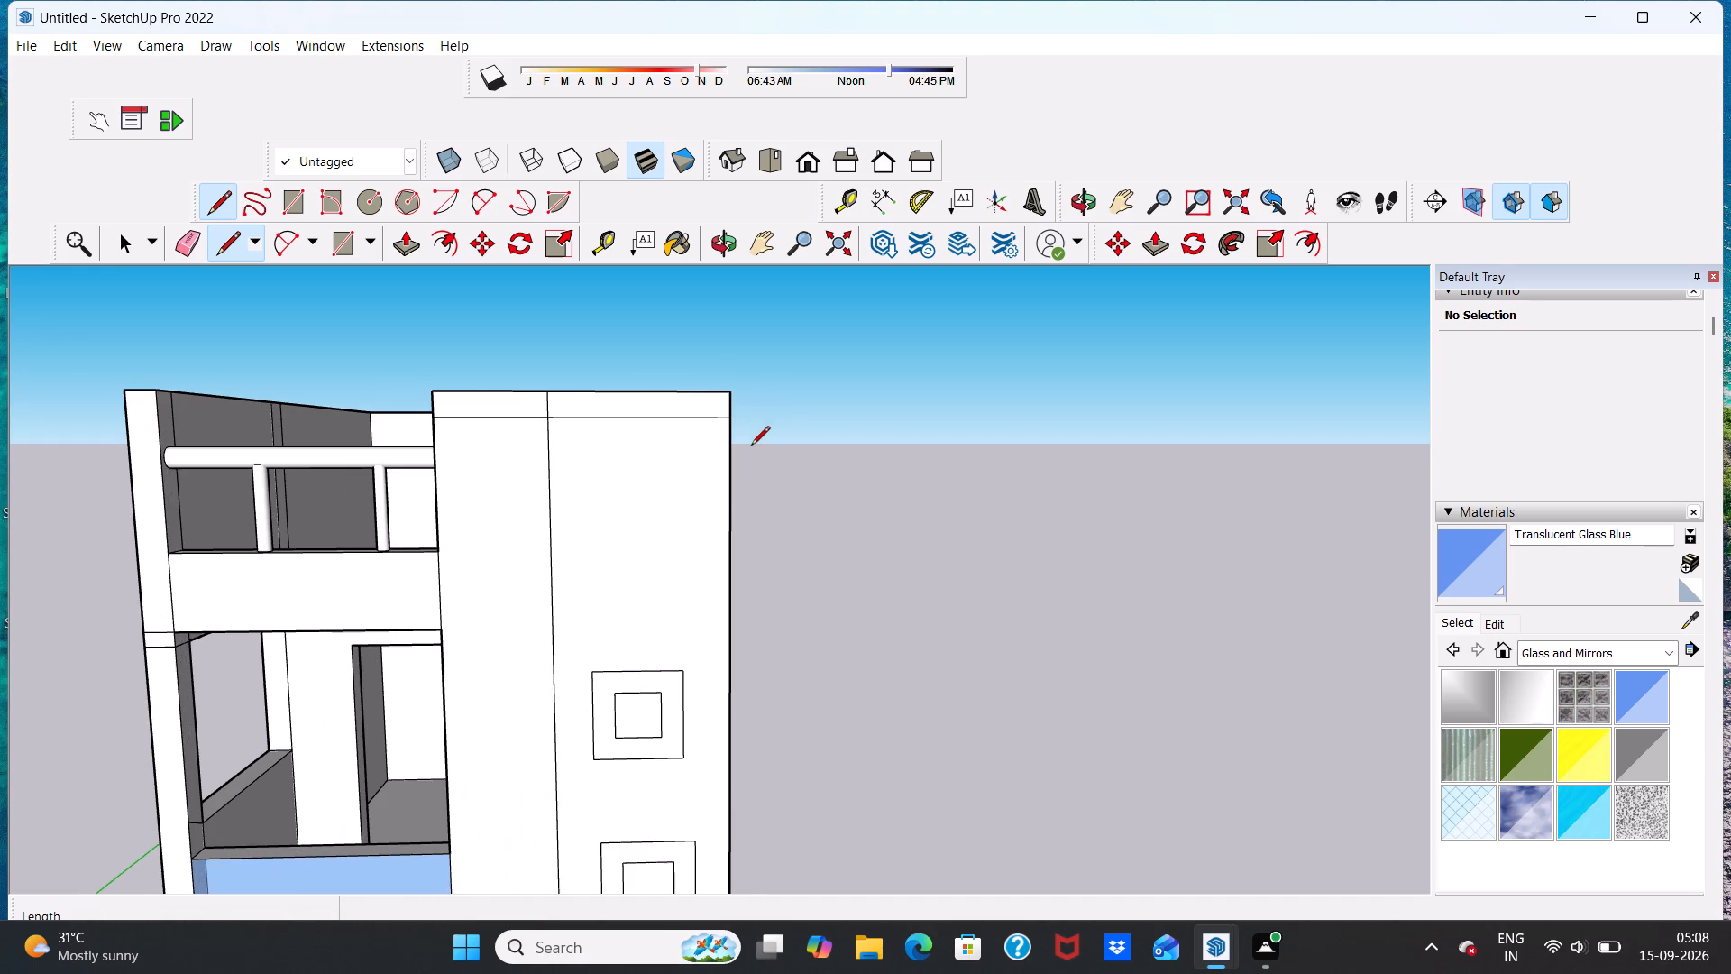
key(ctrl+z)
Draw a line about 6' 10" across the front wall below its top, then about 15' 4" down to the slab line.
click(432, 424)
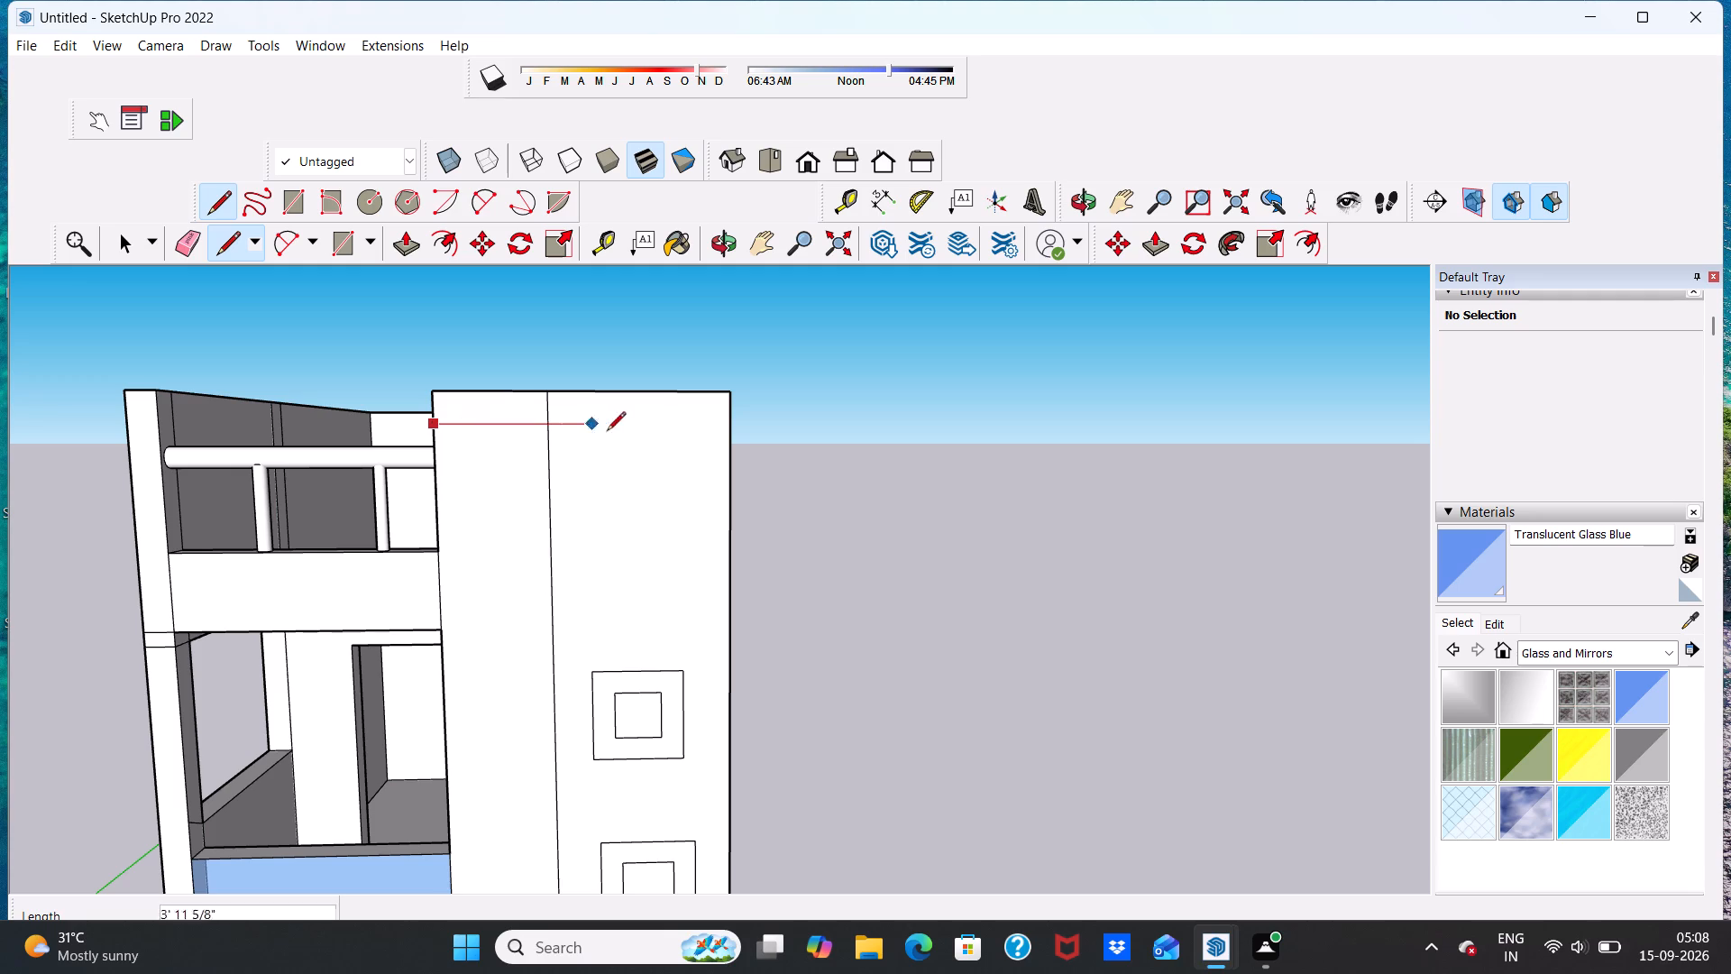
click(707, 430)
scroll(704, 574, down, 9)
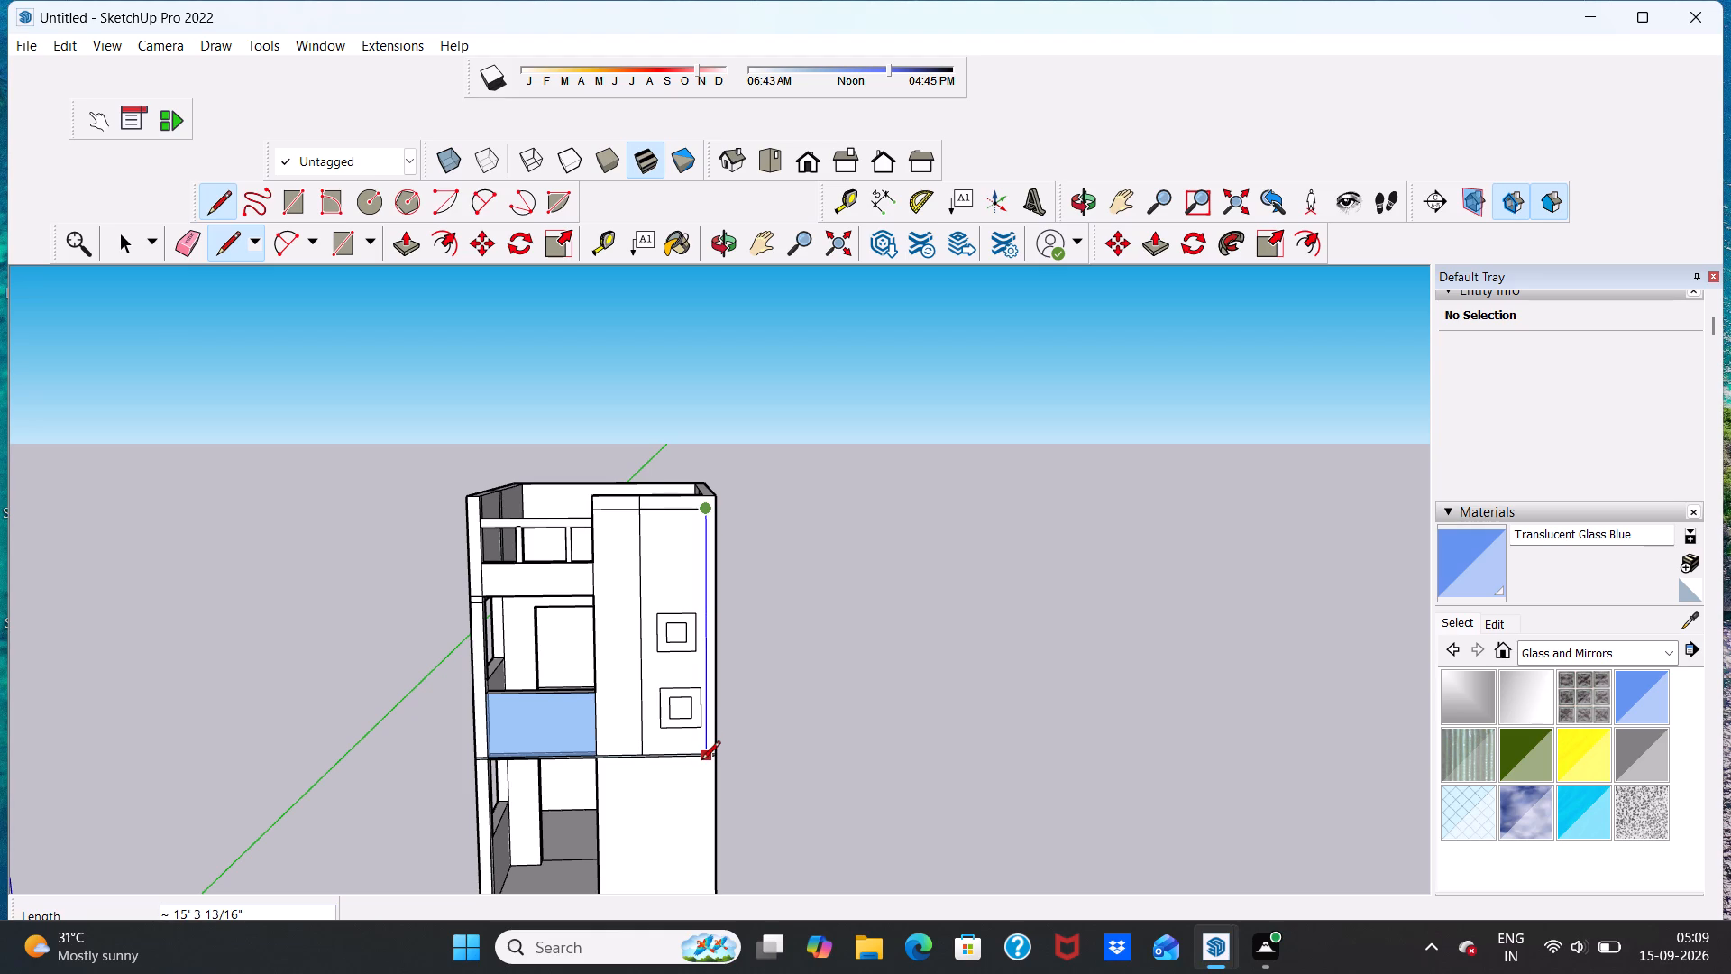
click(701, 761)
key(space)
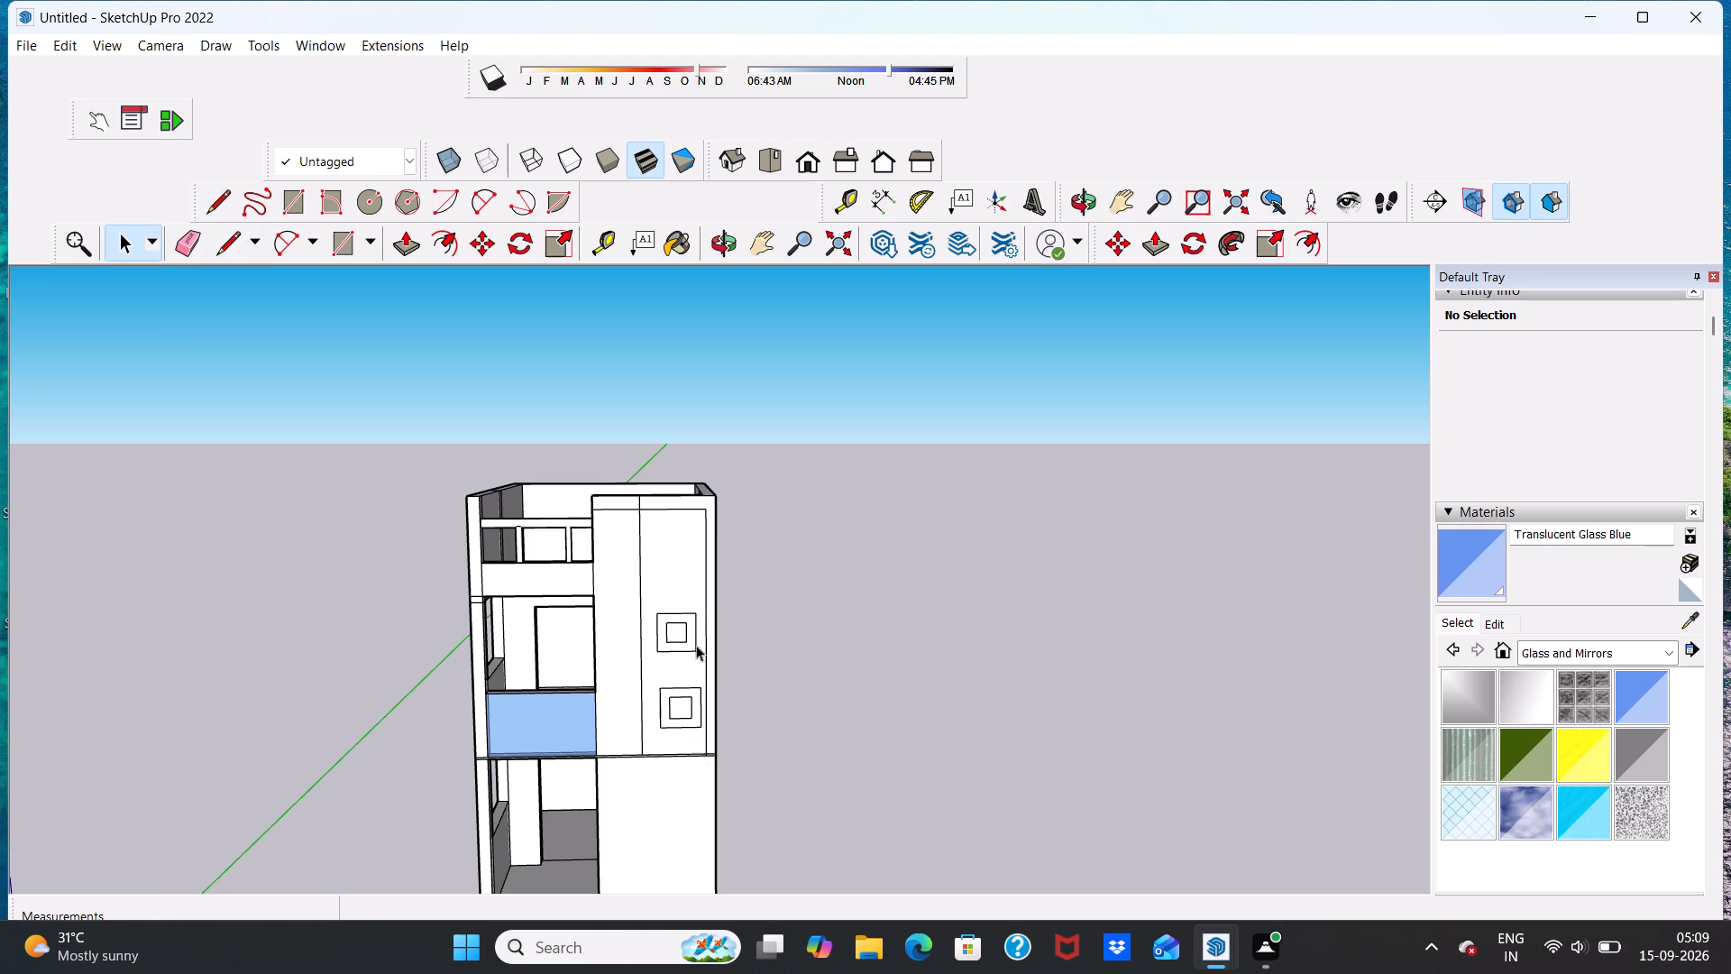
Erase the short vertical edge crossing the top band of the solid front wall.
scroll(698, 603, up, 5)
scroll(616, 415, up, 3)
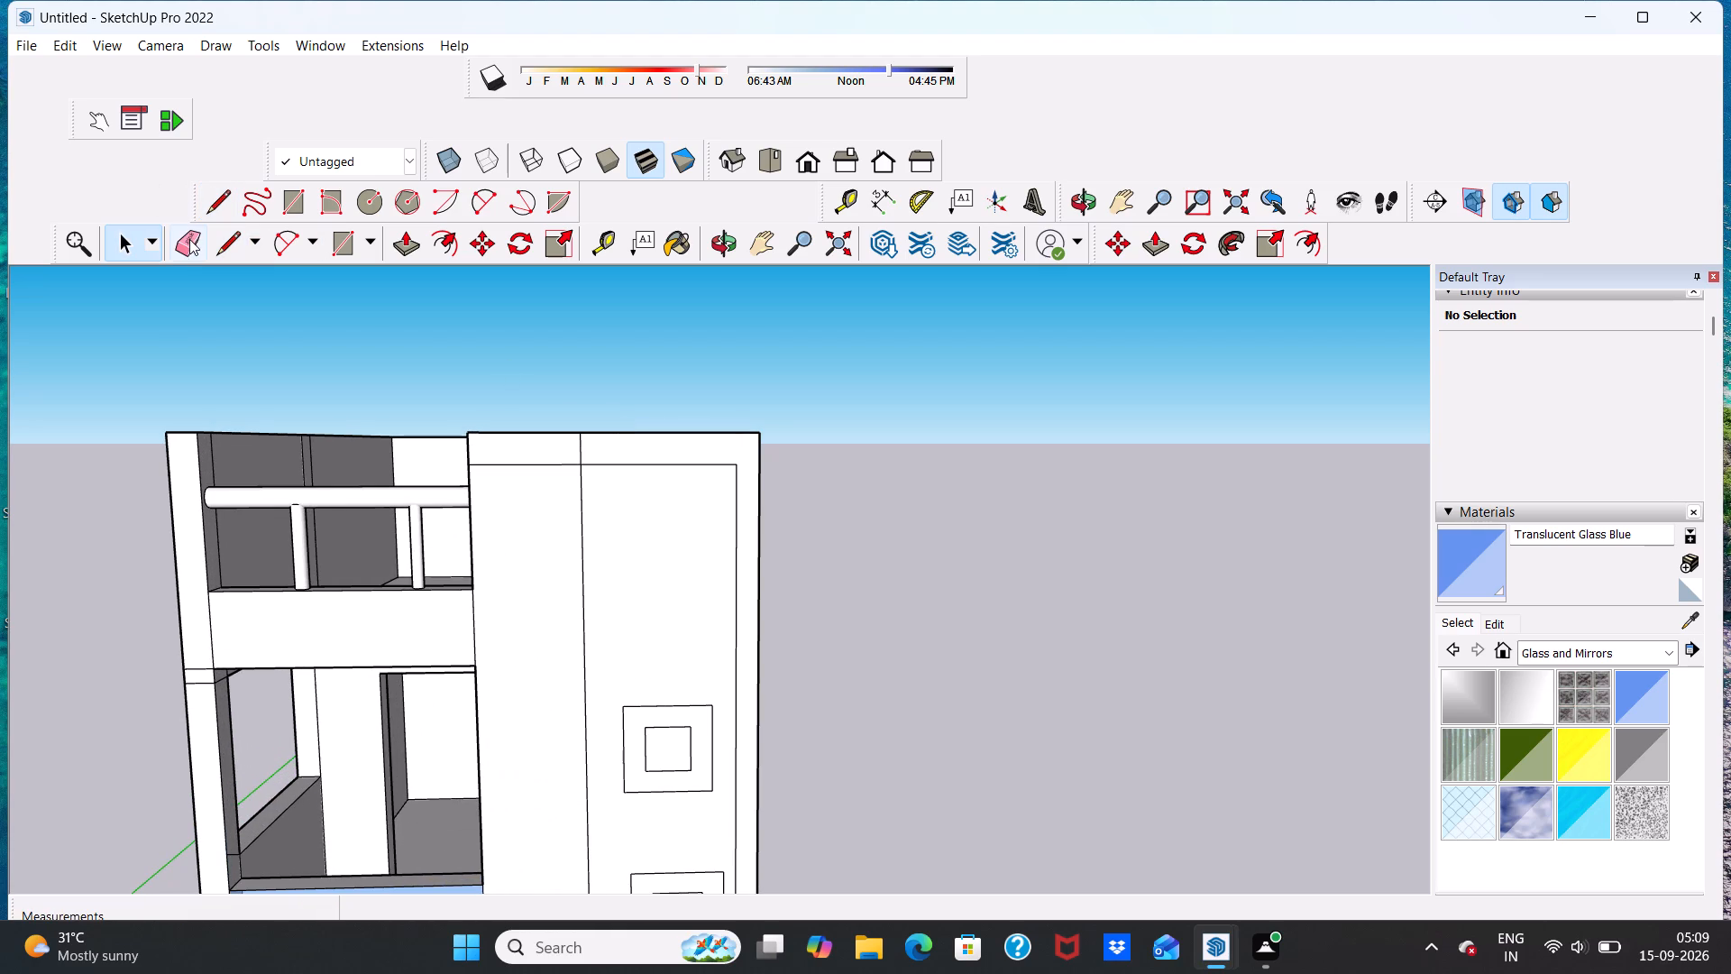
click(190, 239)
scroll(582, 441, up, 6)
click(577, 448)
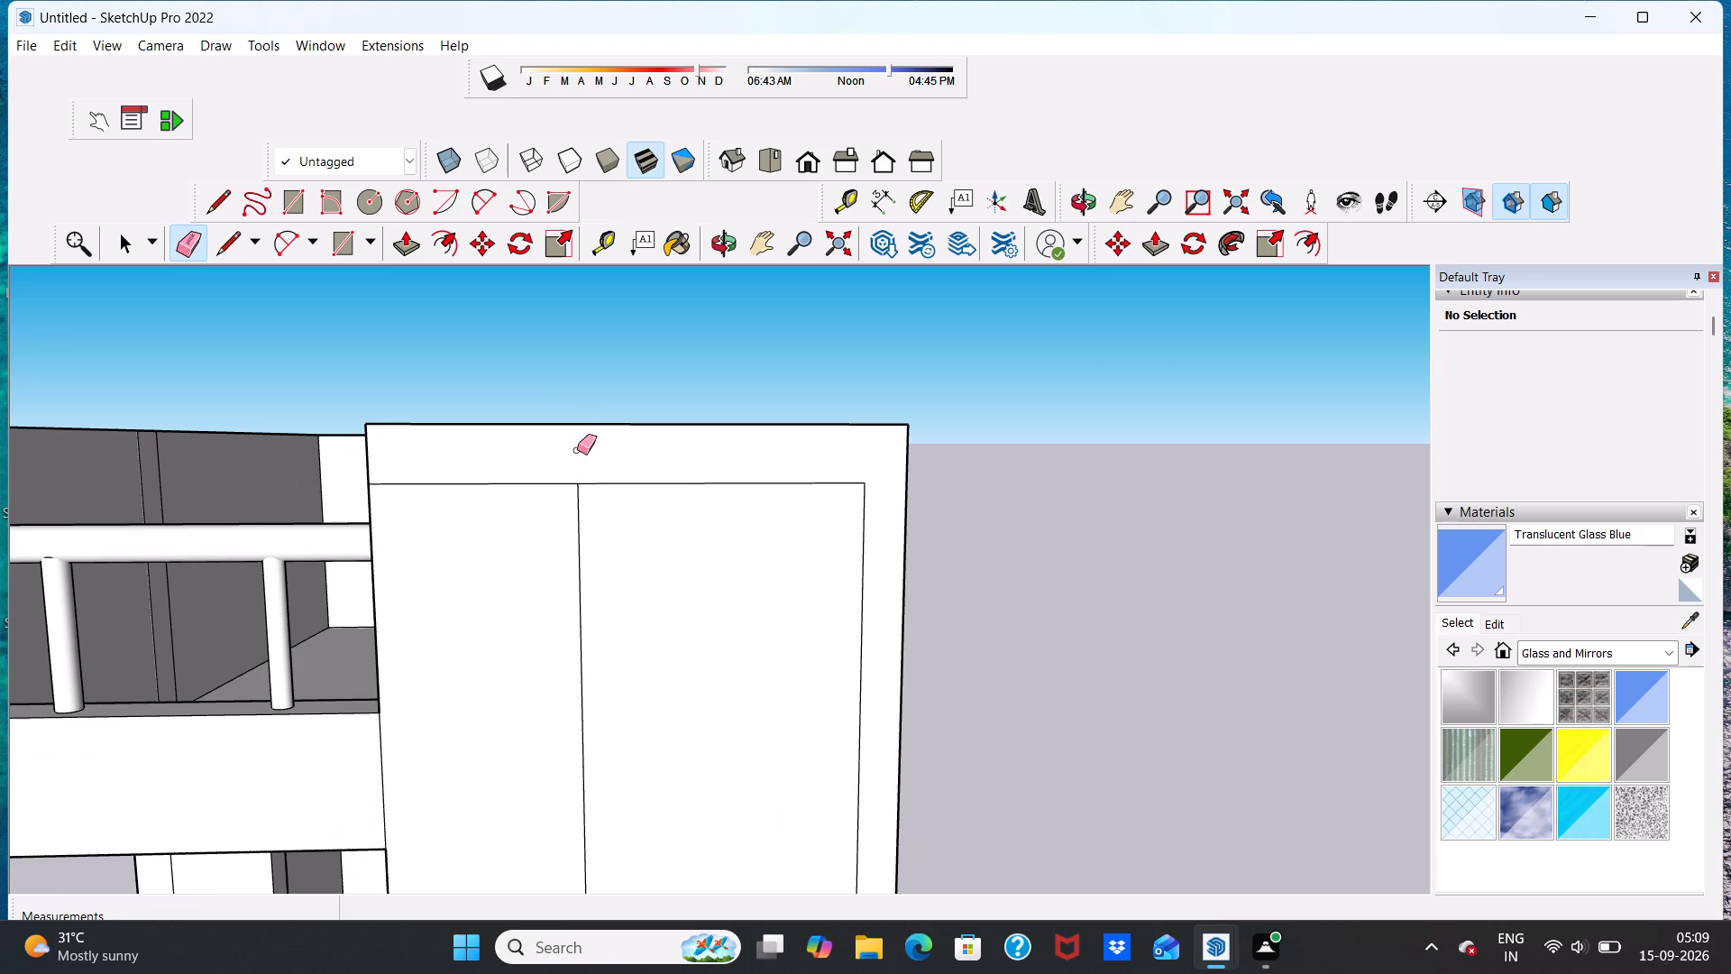
Push/Pull the L-shaped band along the front wall's top and outer side outward about 1' 1 3/8".
scroll(579, 449, down, 15)
scroll(717, 490, up, 3)
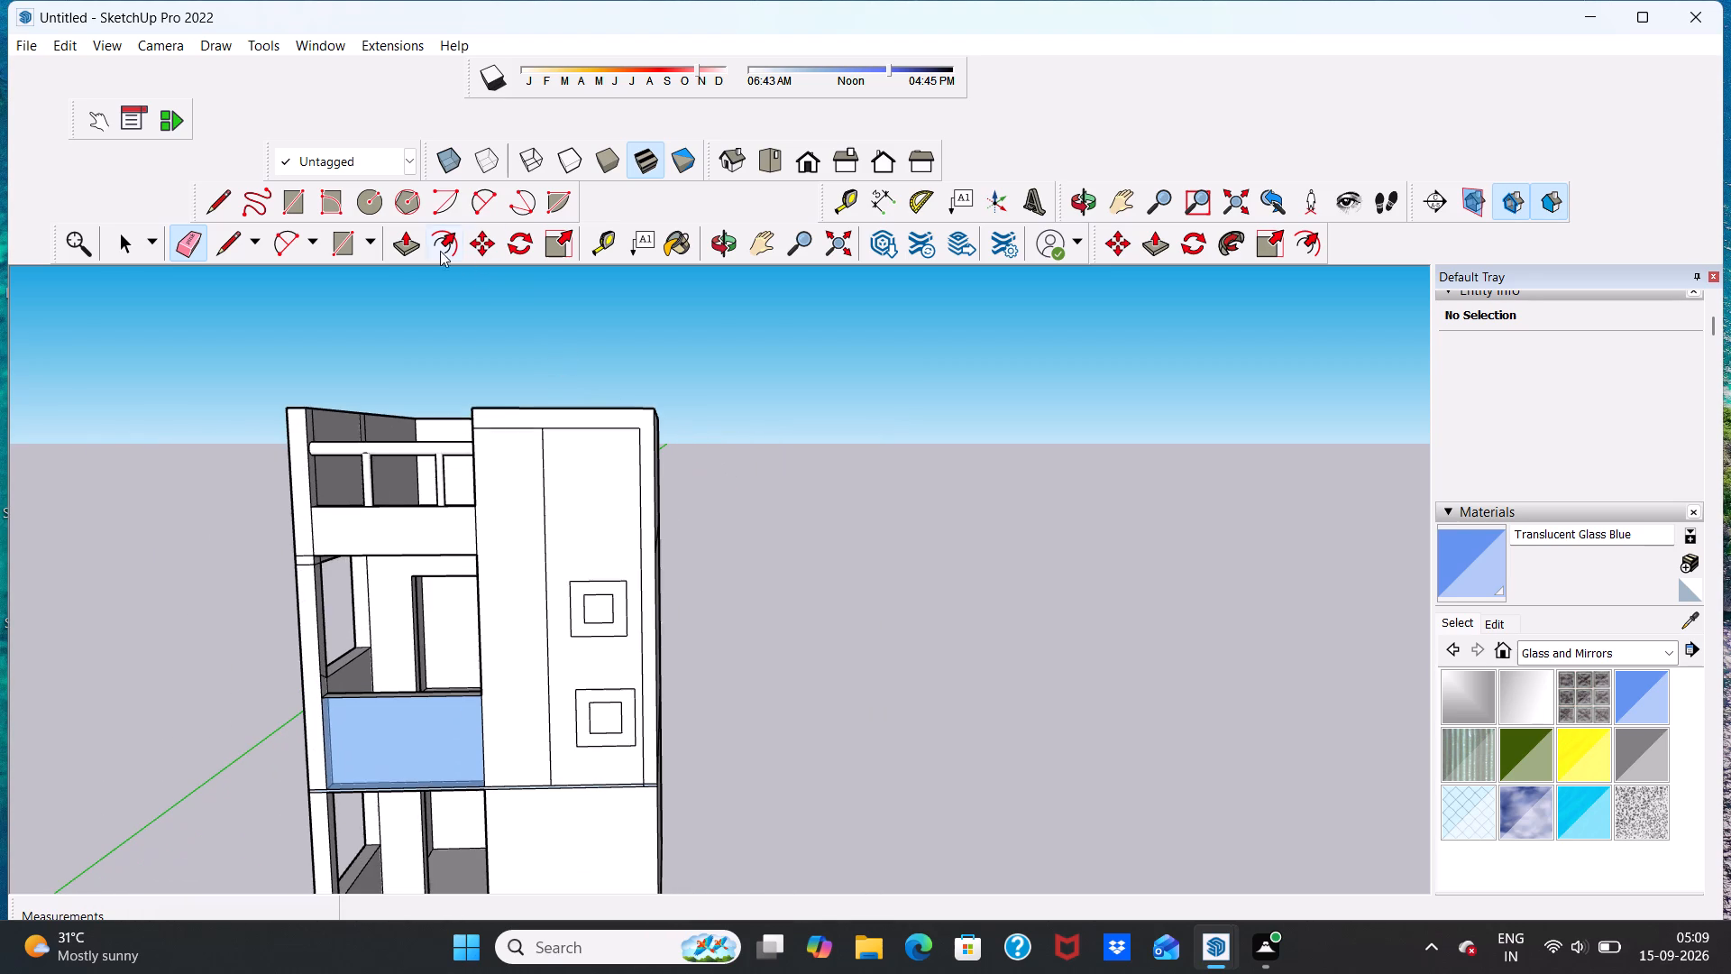
click(403, 249)
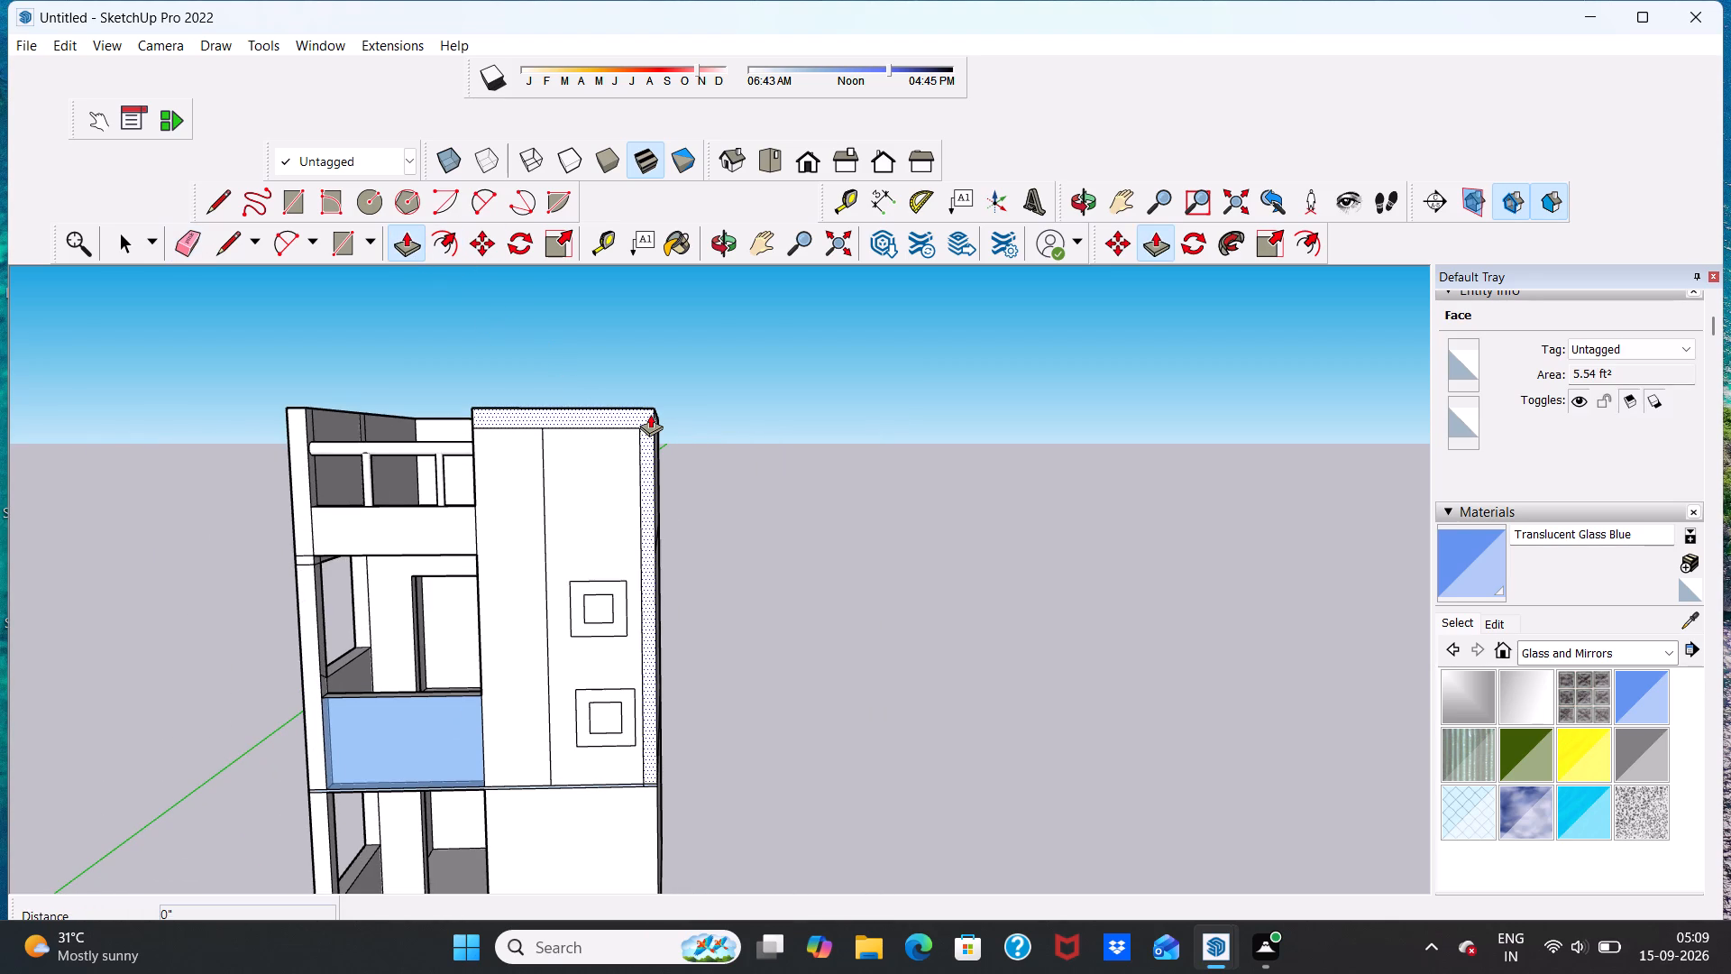
click(650, 414)
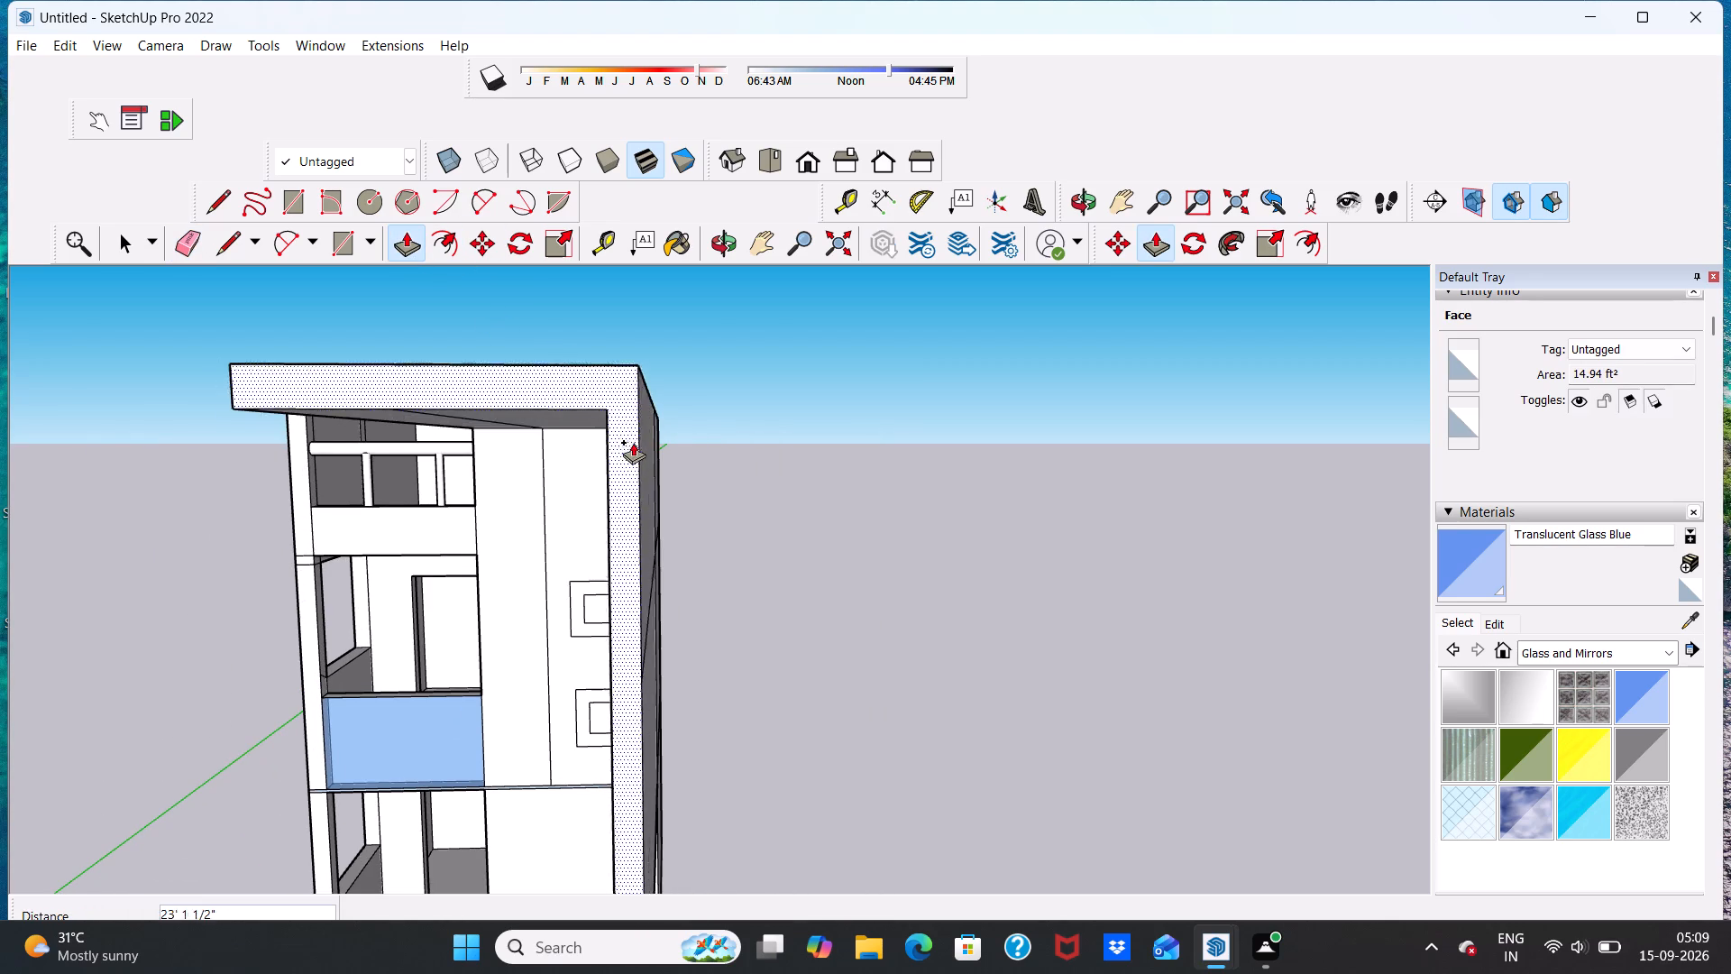
middle_drag(639, 440, 501, 447)
scroll(664, 451, up, 1)
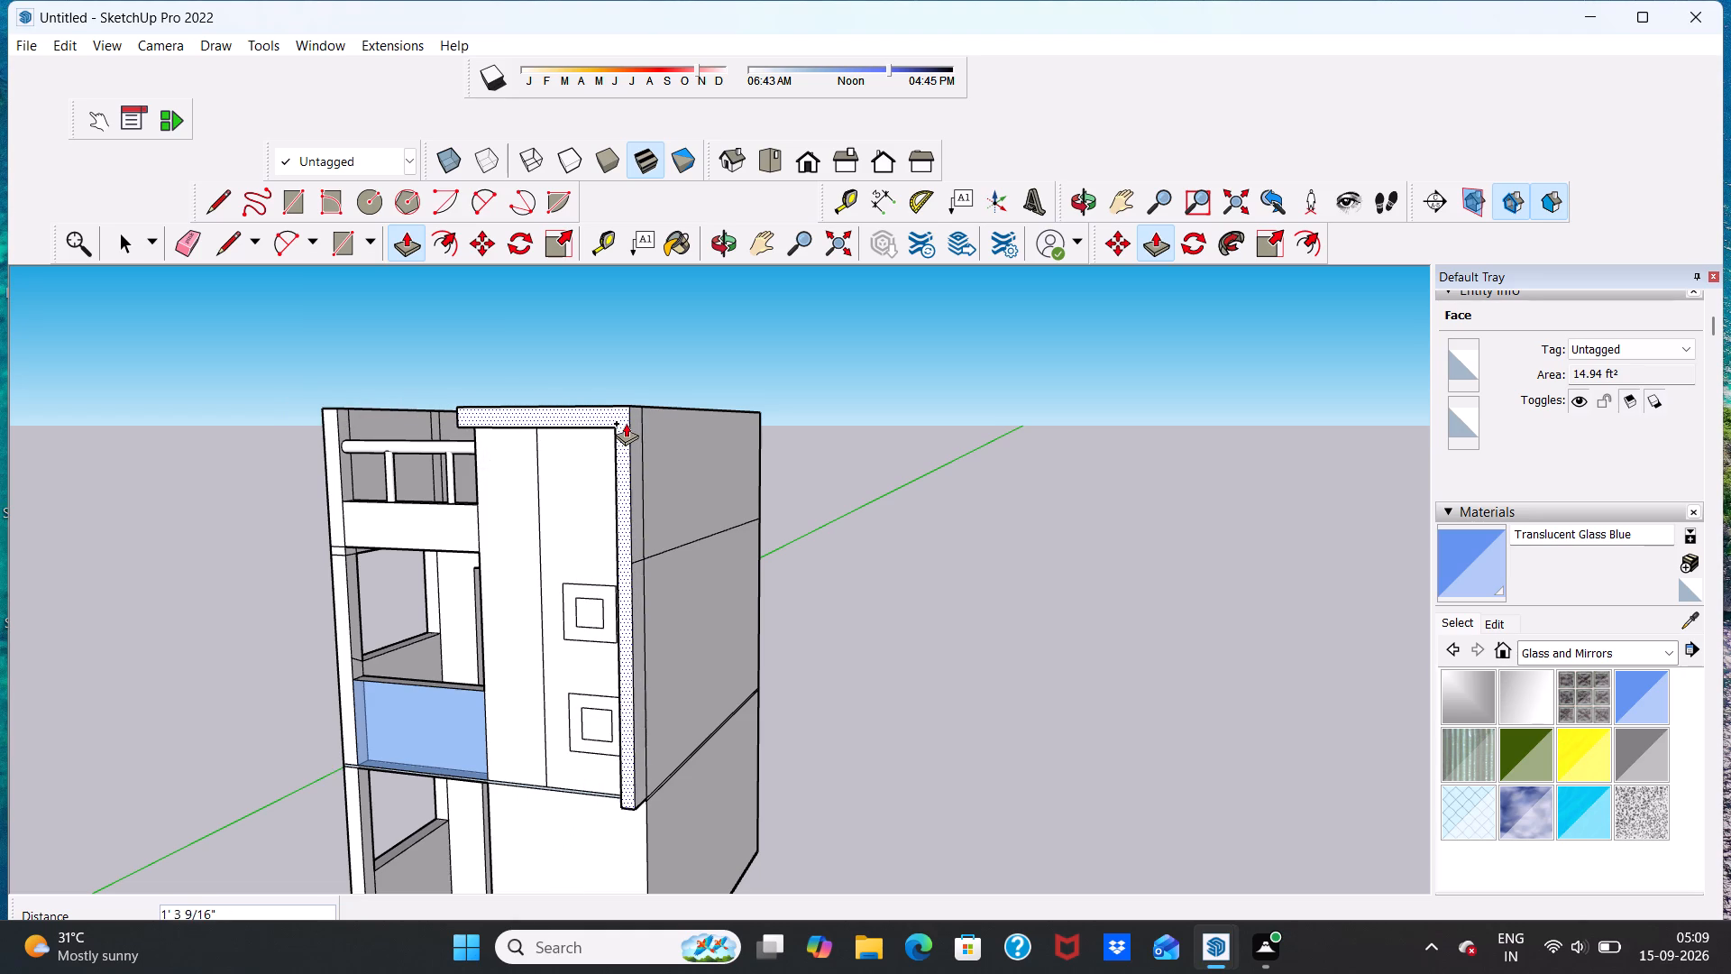
click(627, 423)
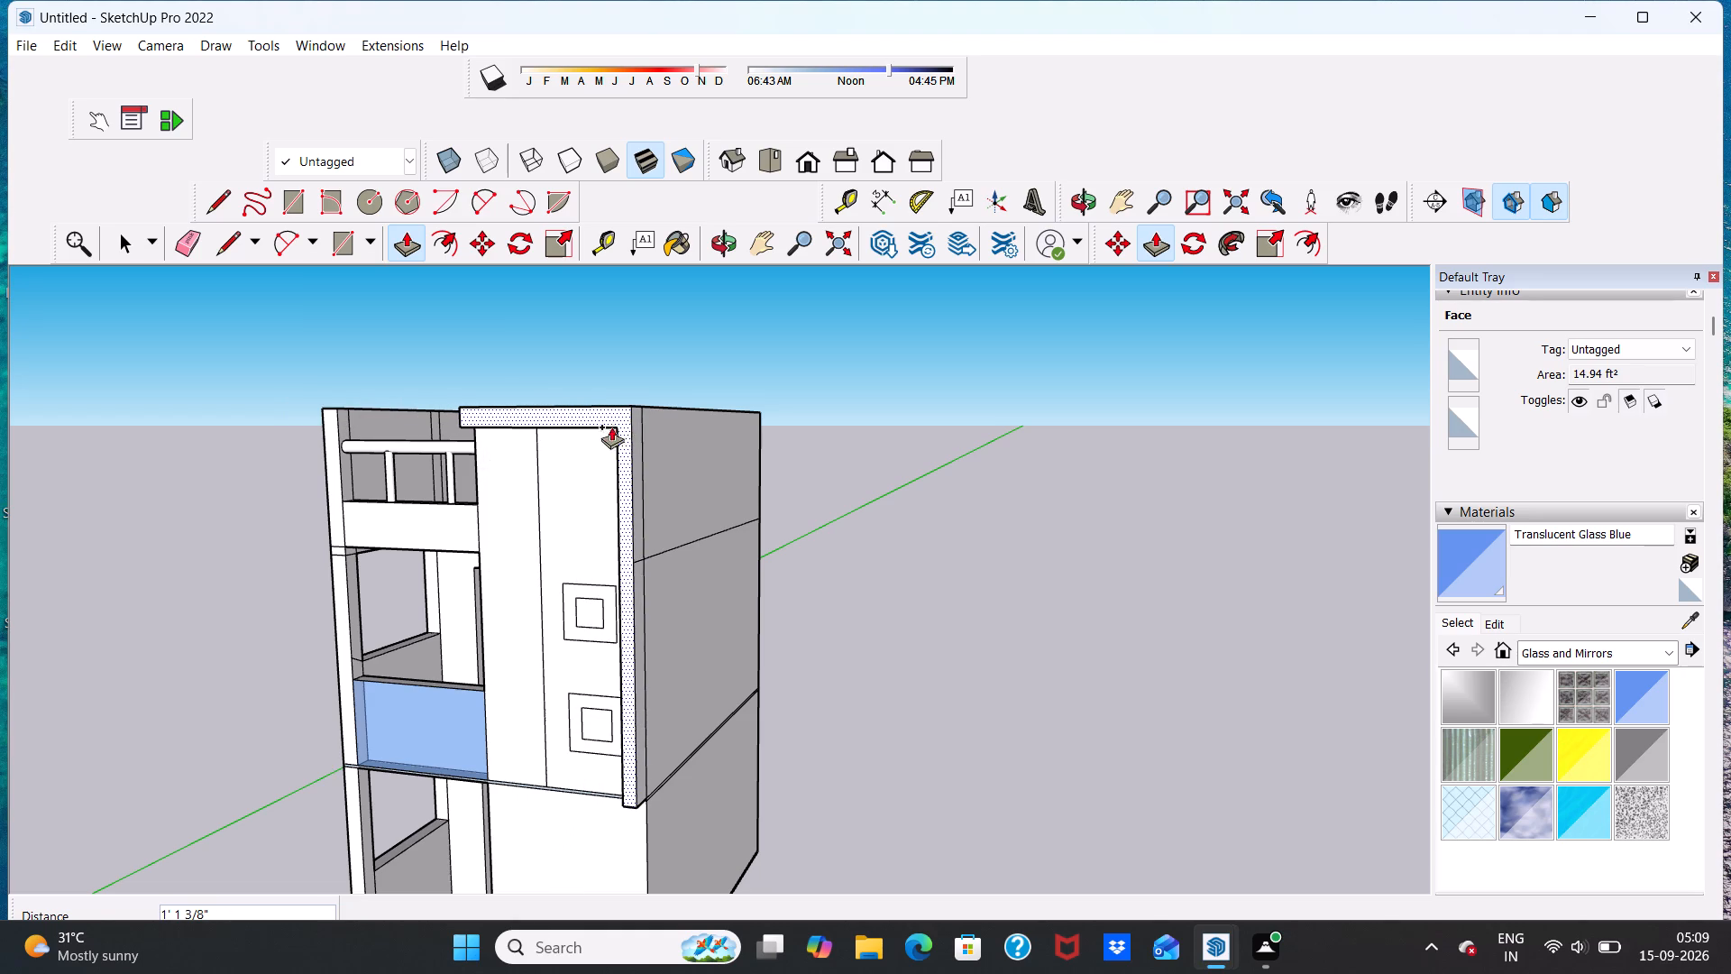
key(space)
Push/Pull the upper square frame on the front wall outward about 1' 10 15/16".
middle_drag(519, 487, 689, 459)
scroll(687, 459, down, 5)
scroll(664, 492, up, 1)
middle_drag(664, 496, 644, 560)
scroll(656, 538, up, 4)
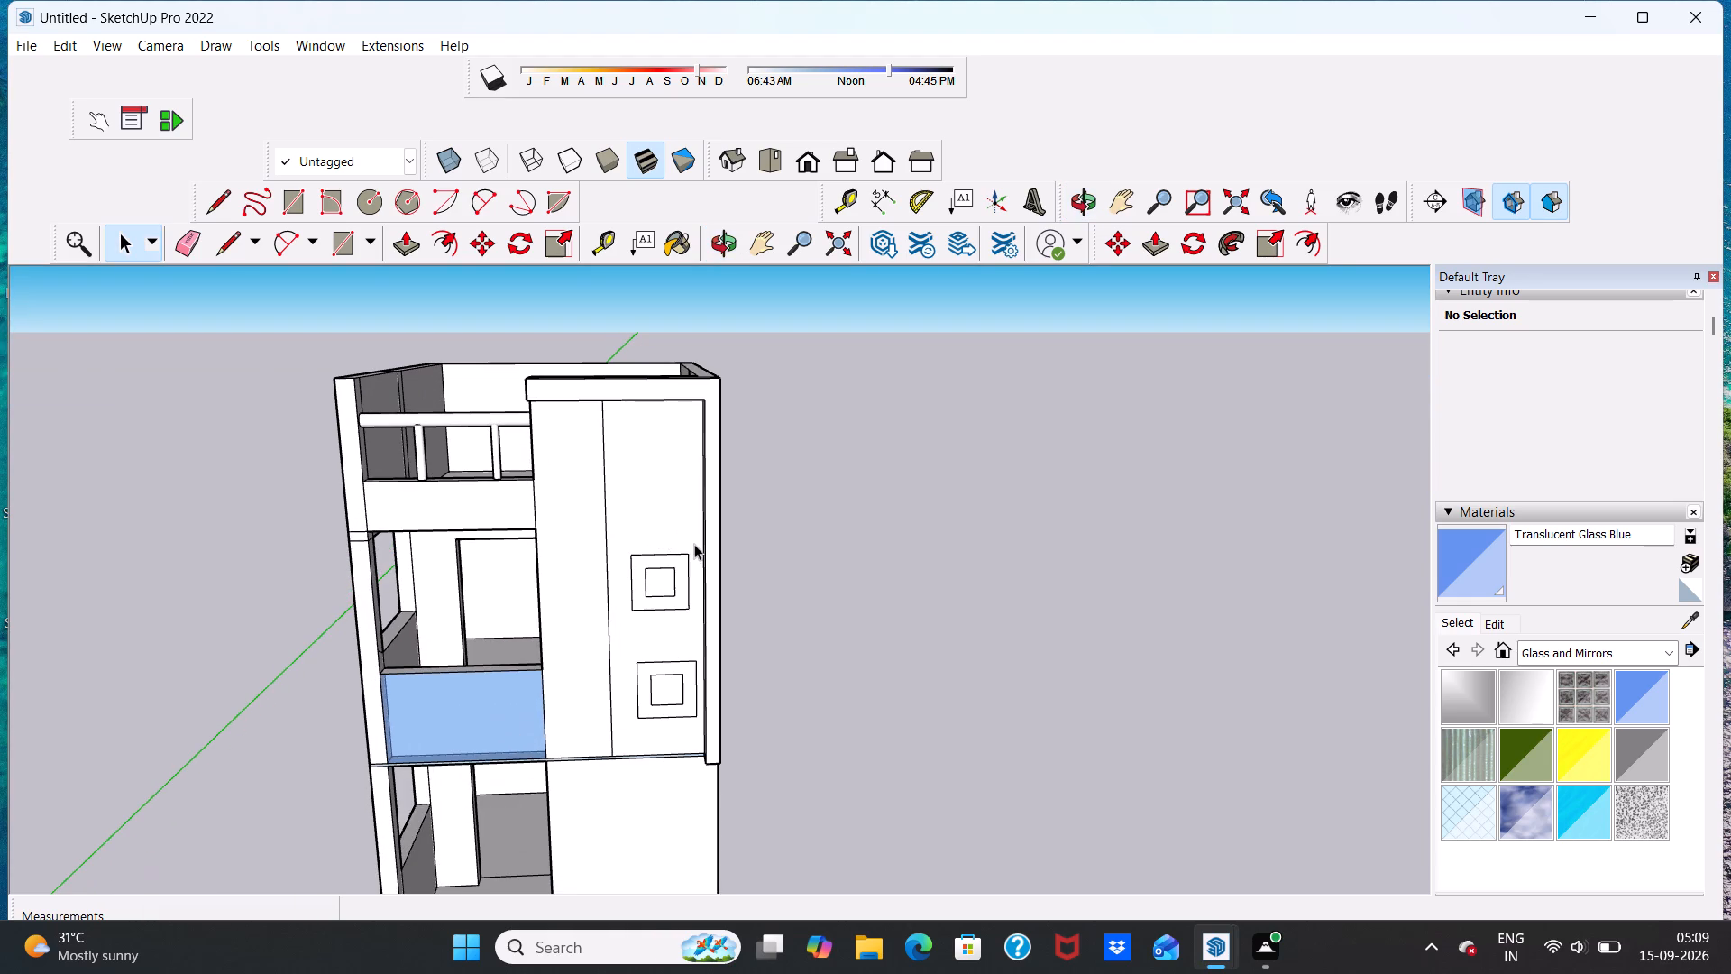
middle_drag(701, 474, 618, 418)
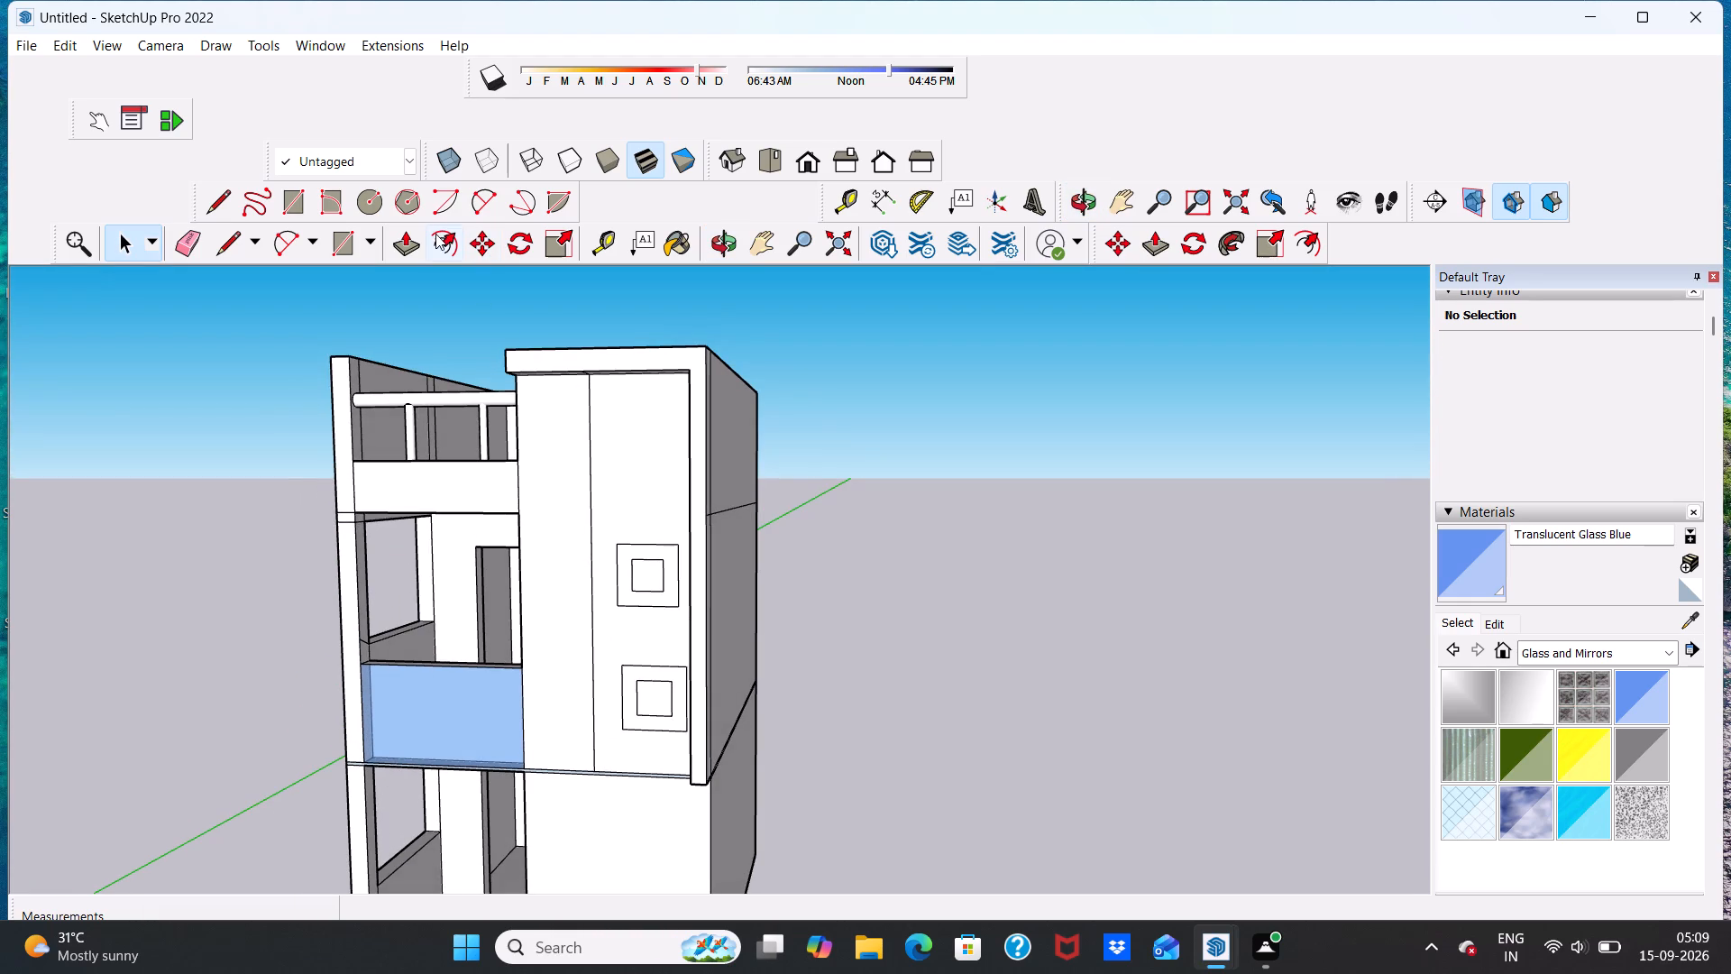
click(409, 242)
scroll(691, 542, up, 4)
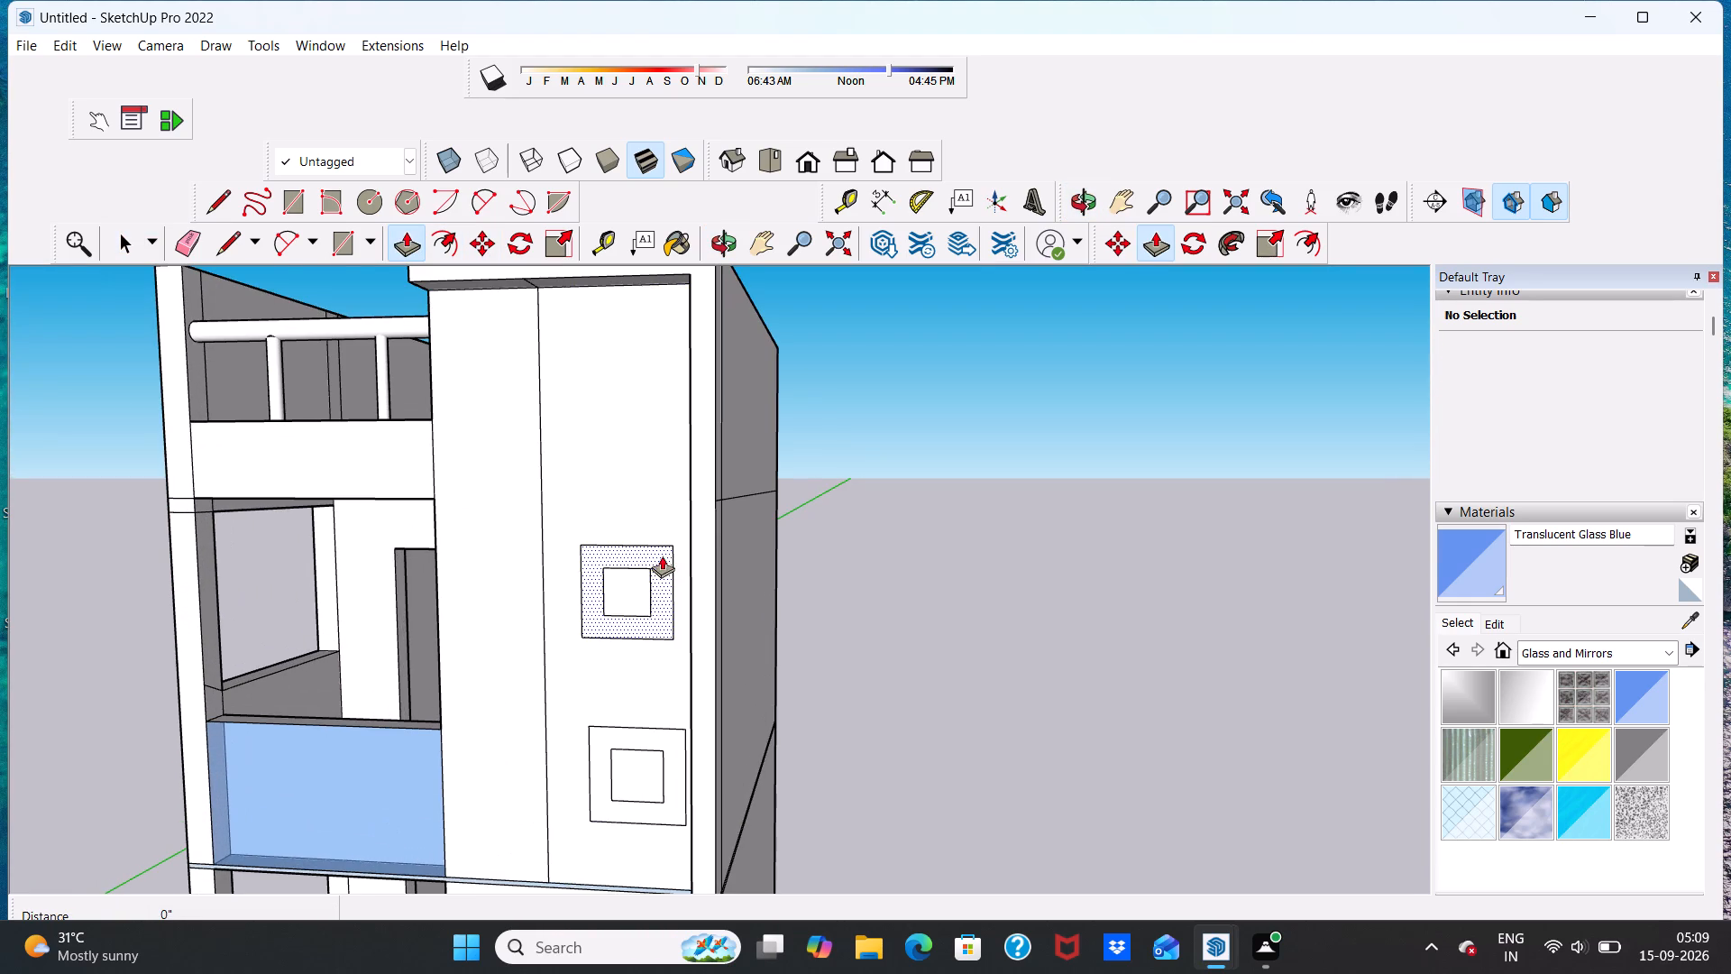
scroll(655, 582, up, 3)
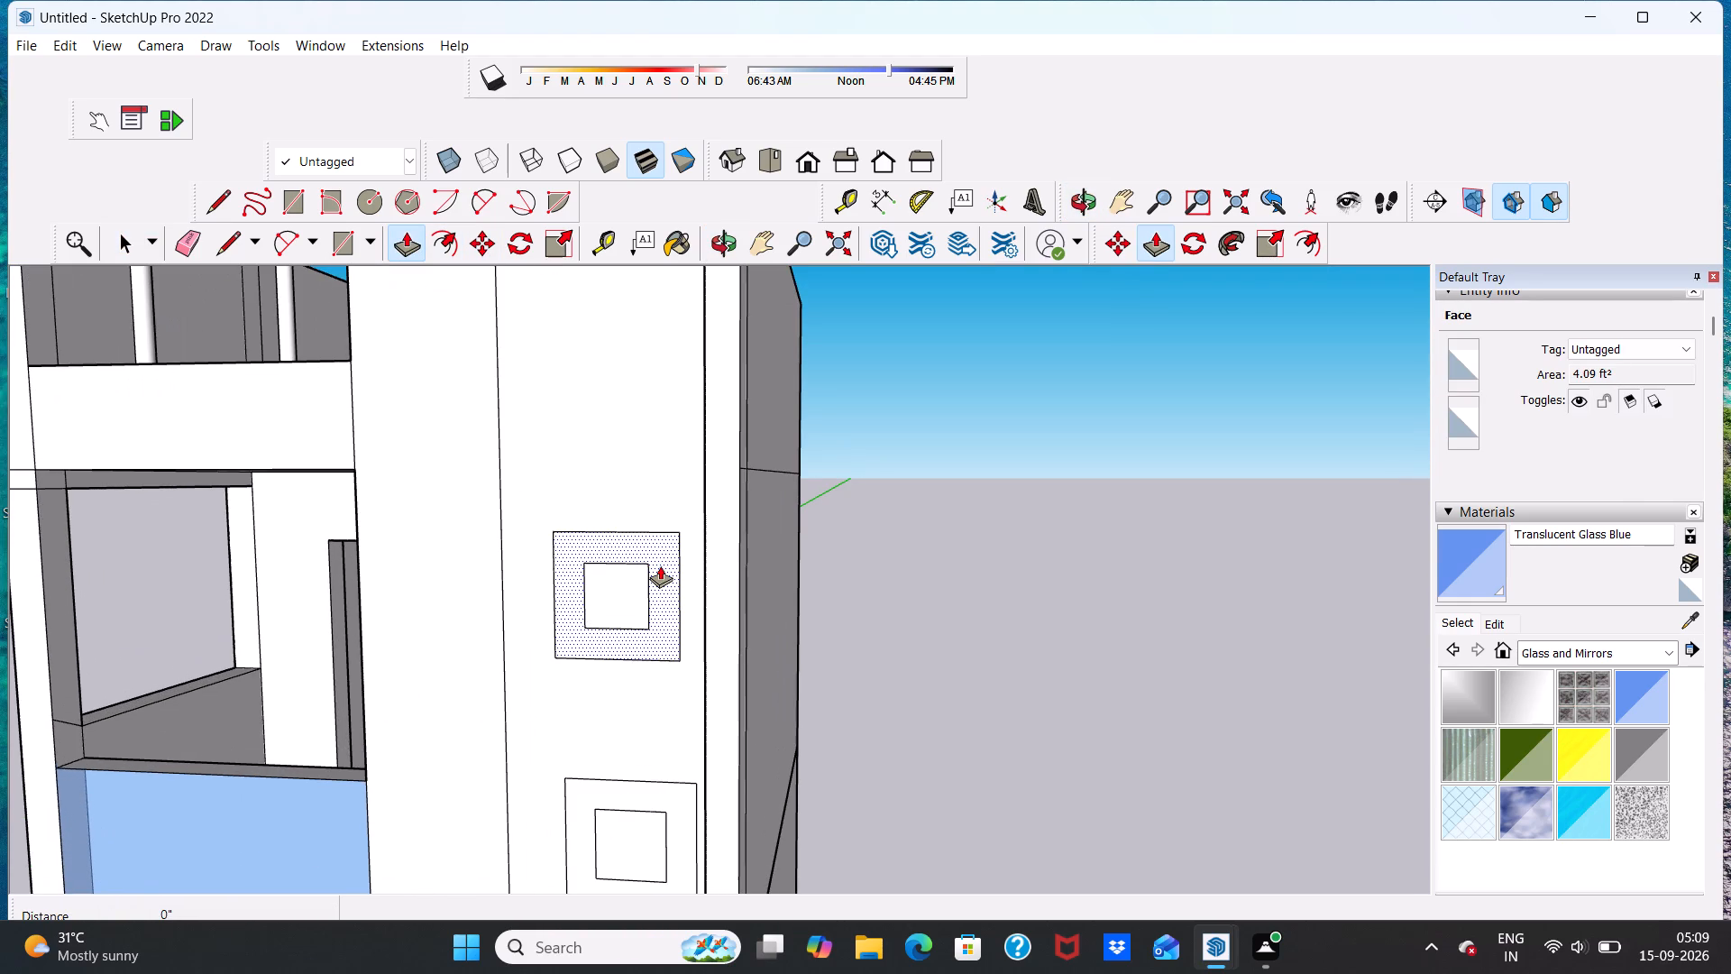
click(655, 573)
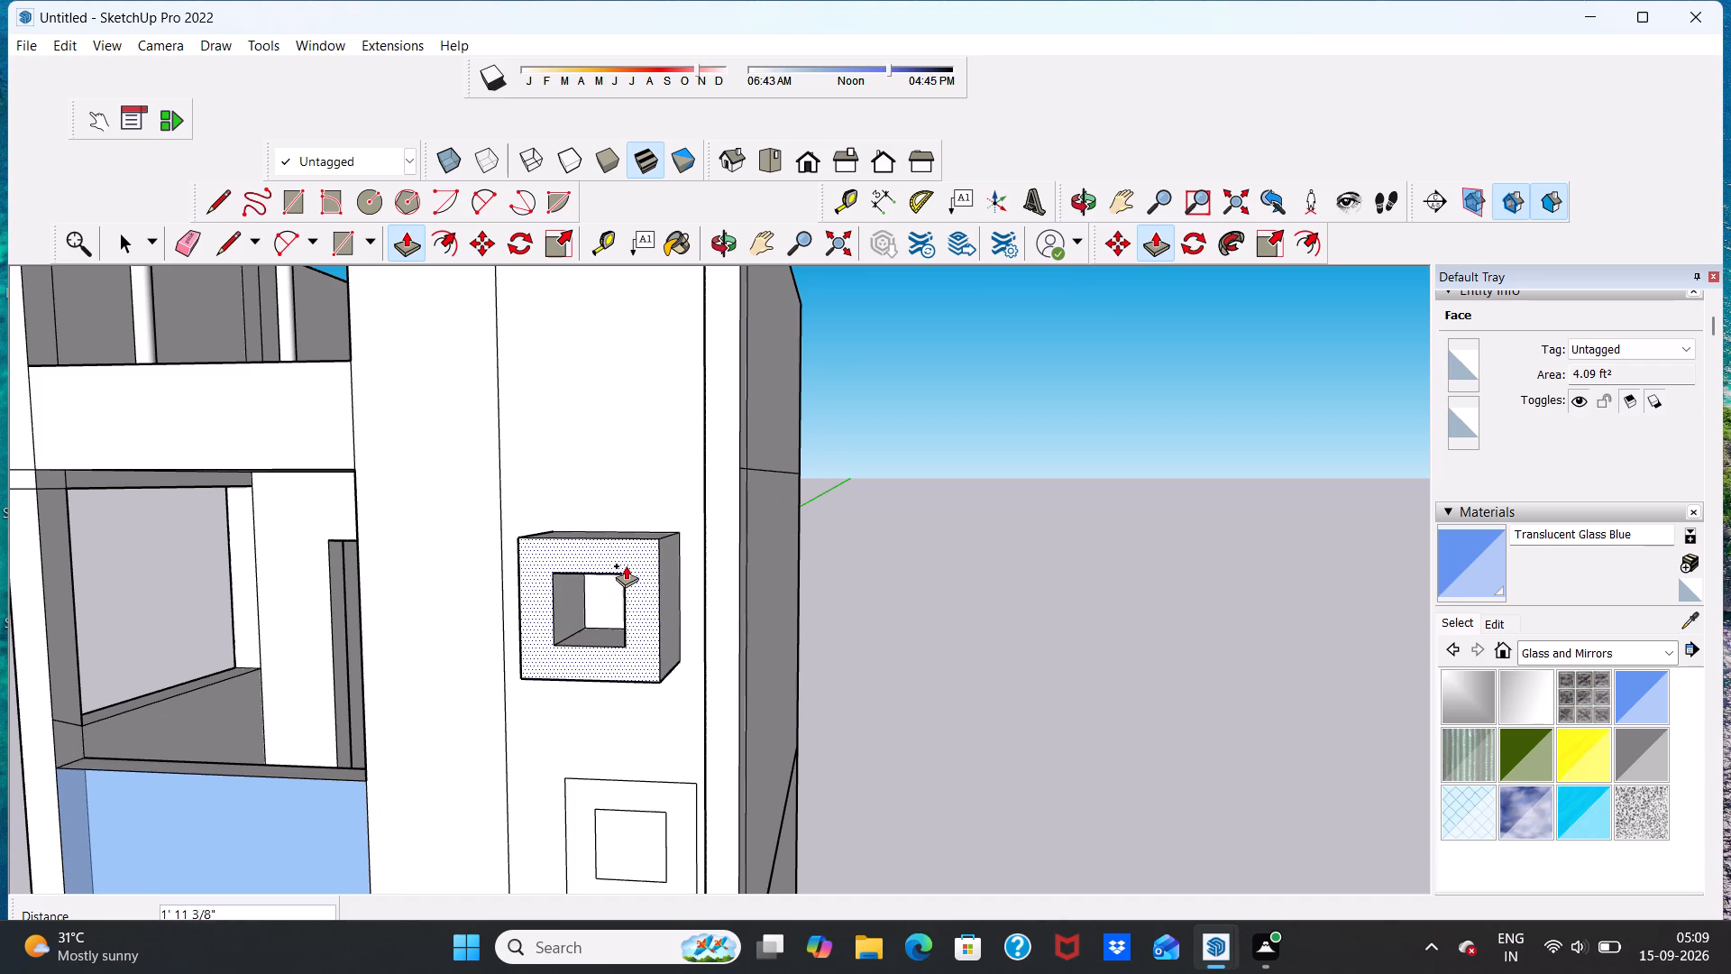
click(626, 565)
Push/Pull the lower square frame outward about 1' 10 15/16", flush with the upper frame's front face.
scroll(691, 620, down, 4)
scroll(740, 778, up, 5)
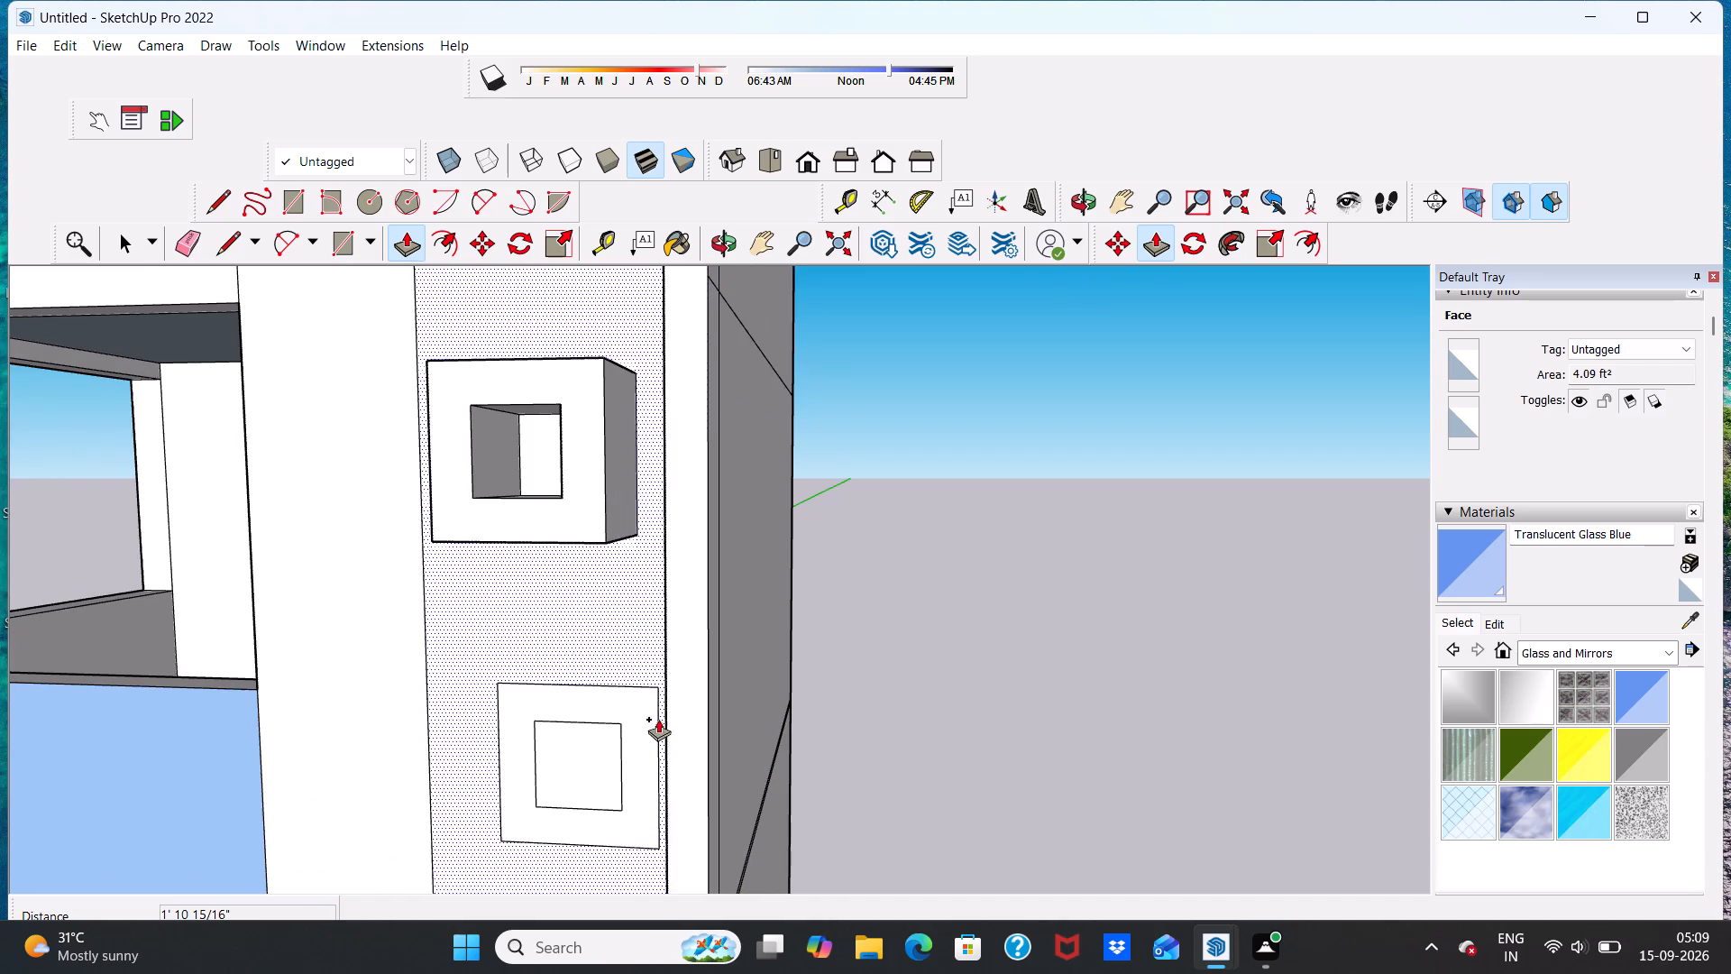
click(643, 706)
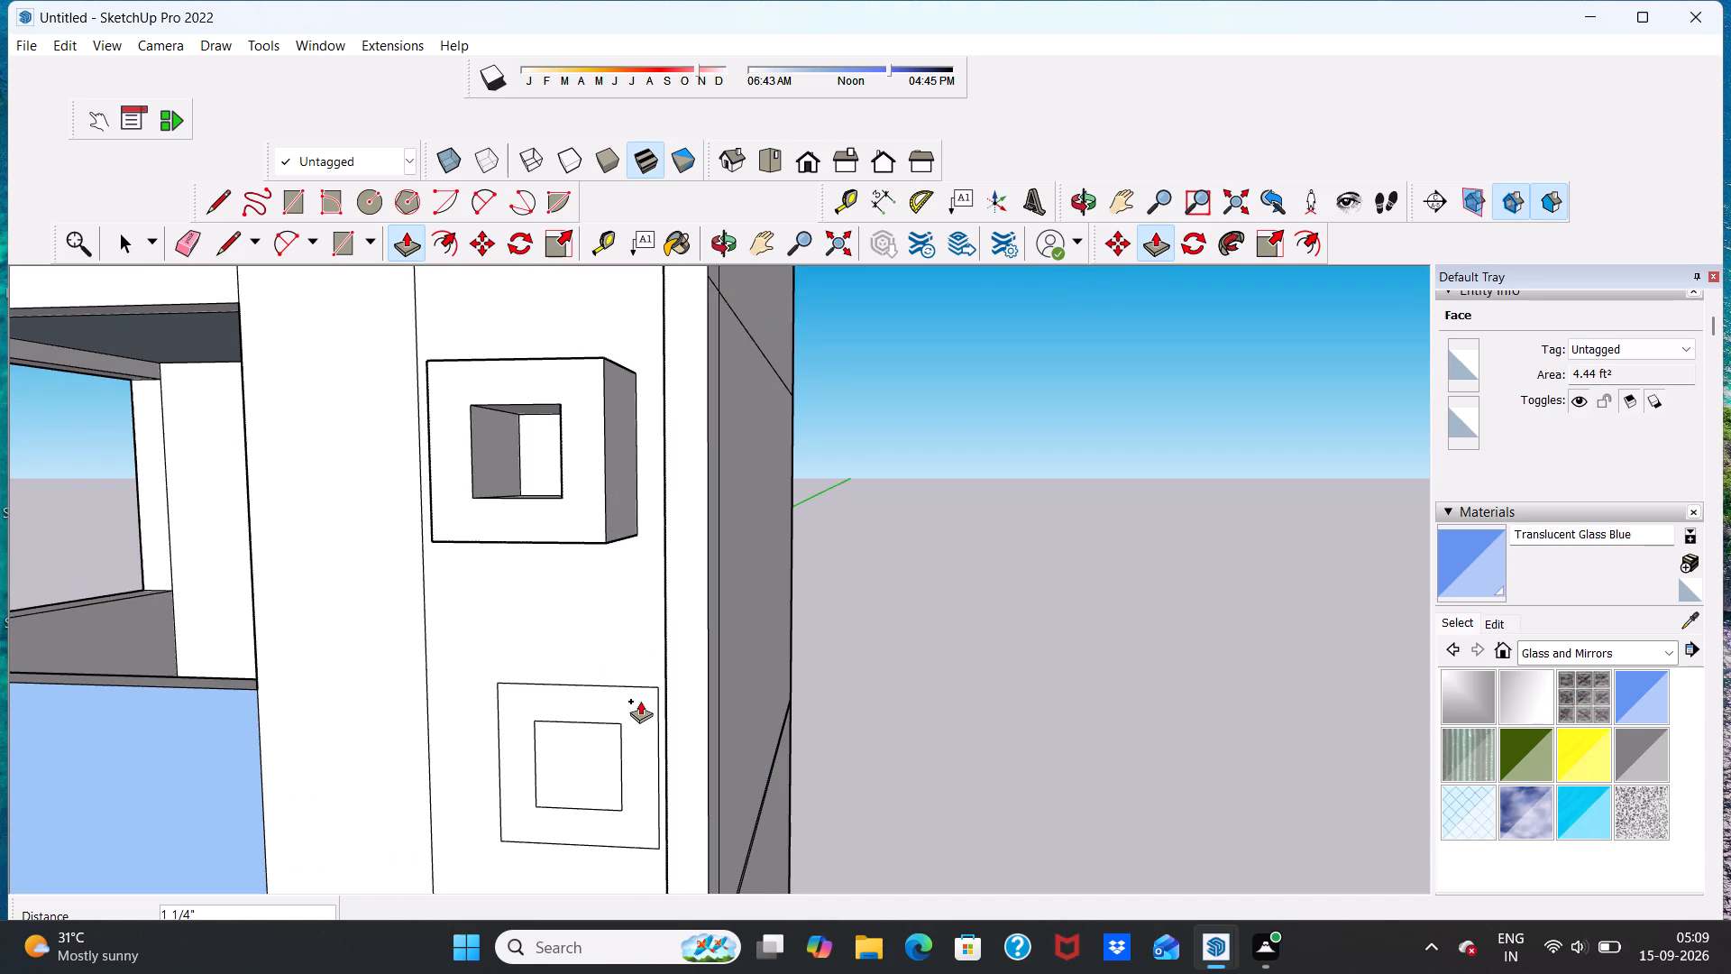
click(640, 701)
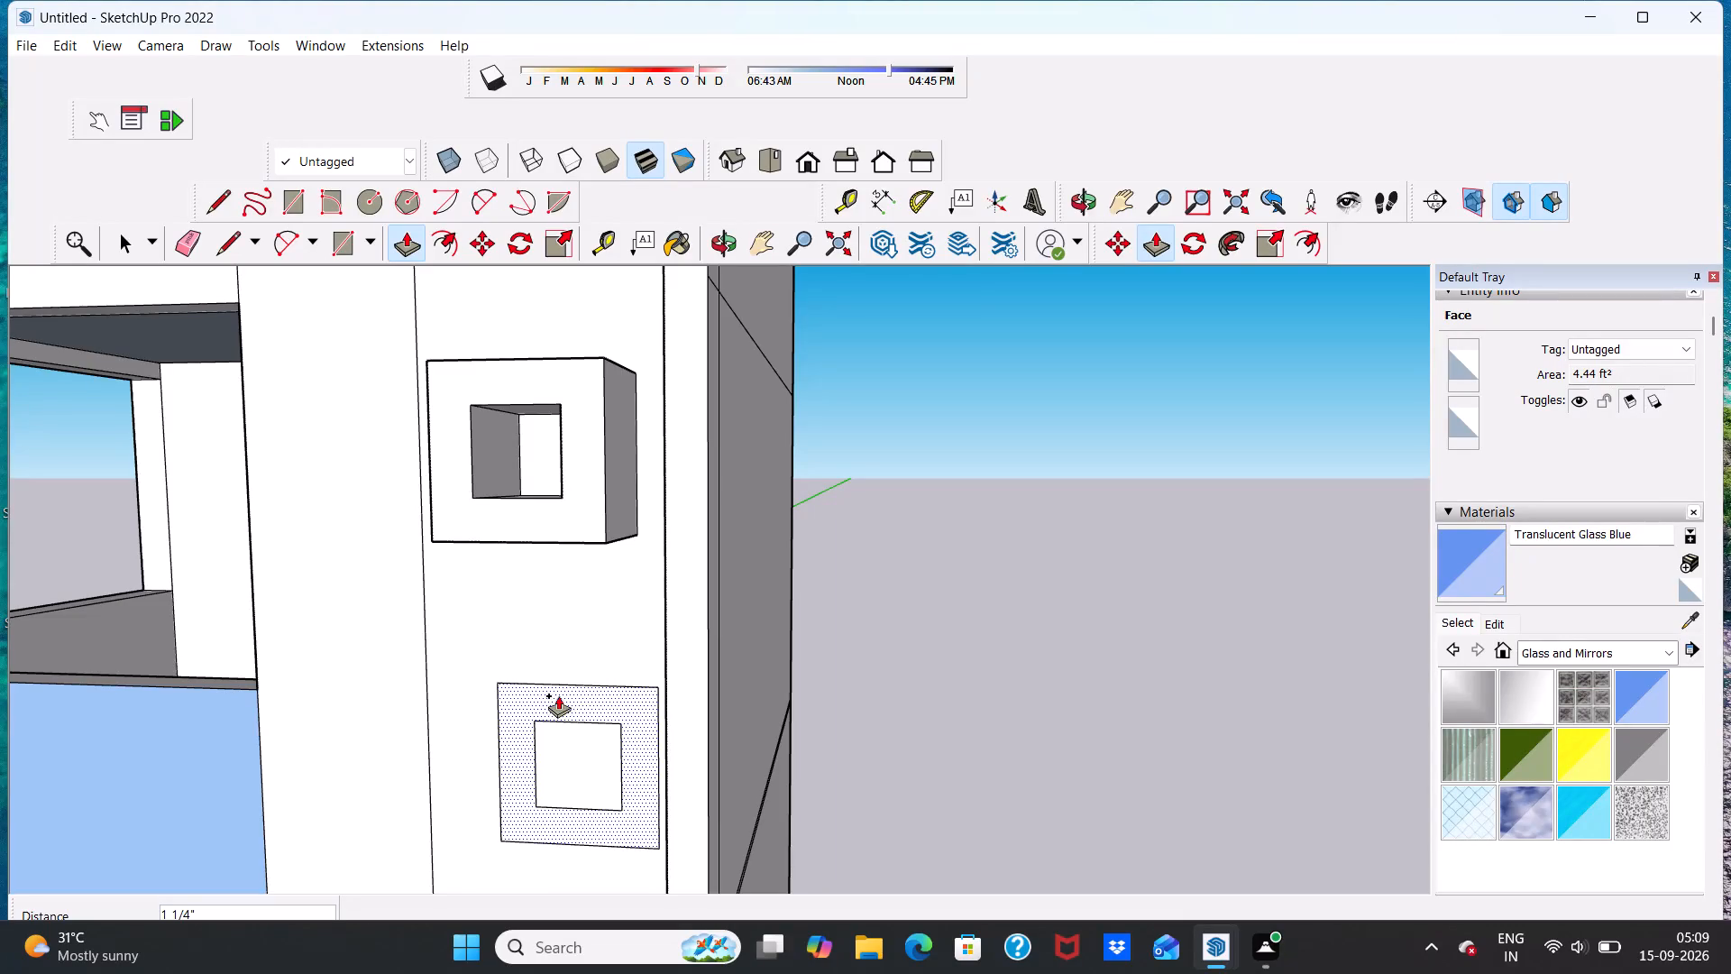
click(558, 695)
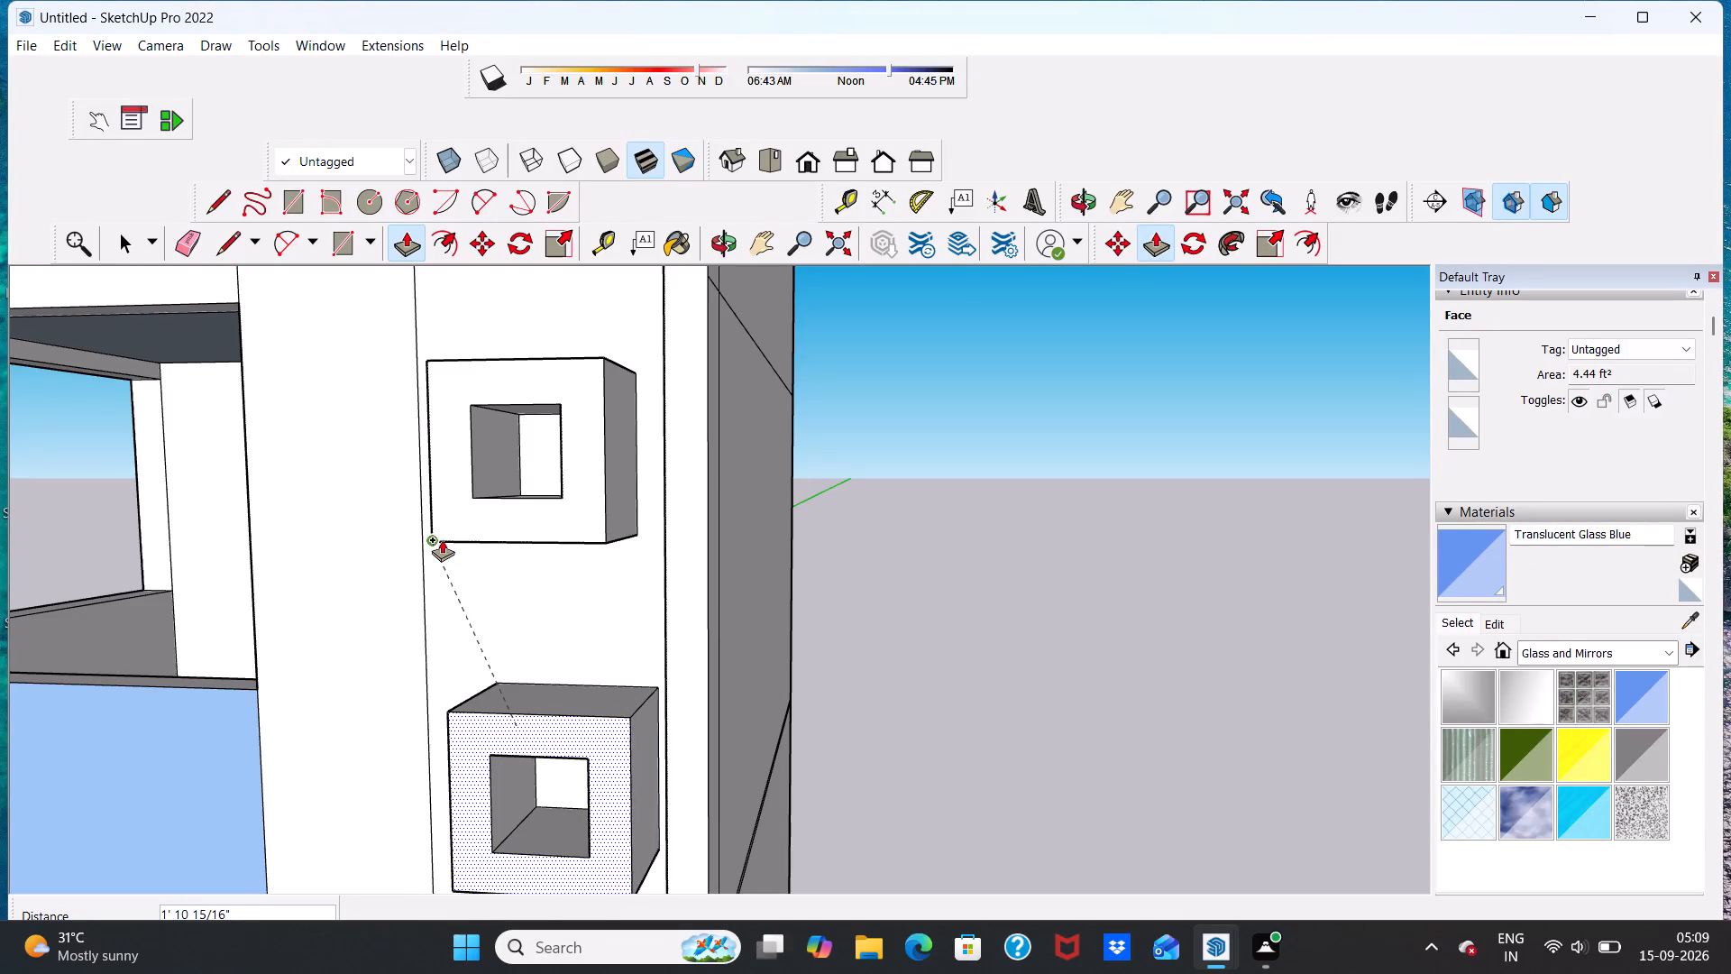
click(442, 538)
scroll(459, 560, down, 6)
key(space)
Examine the front facade with its projecting L-shaped band and the two extruded square frames.
scroll(461, 547, down, 2)
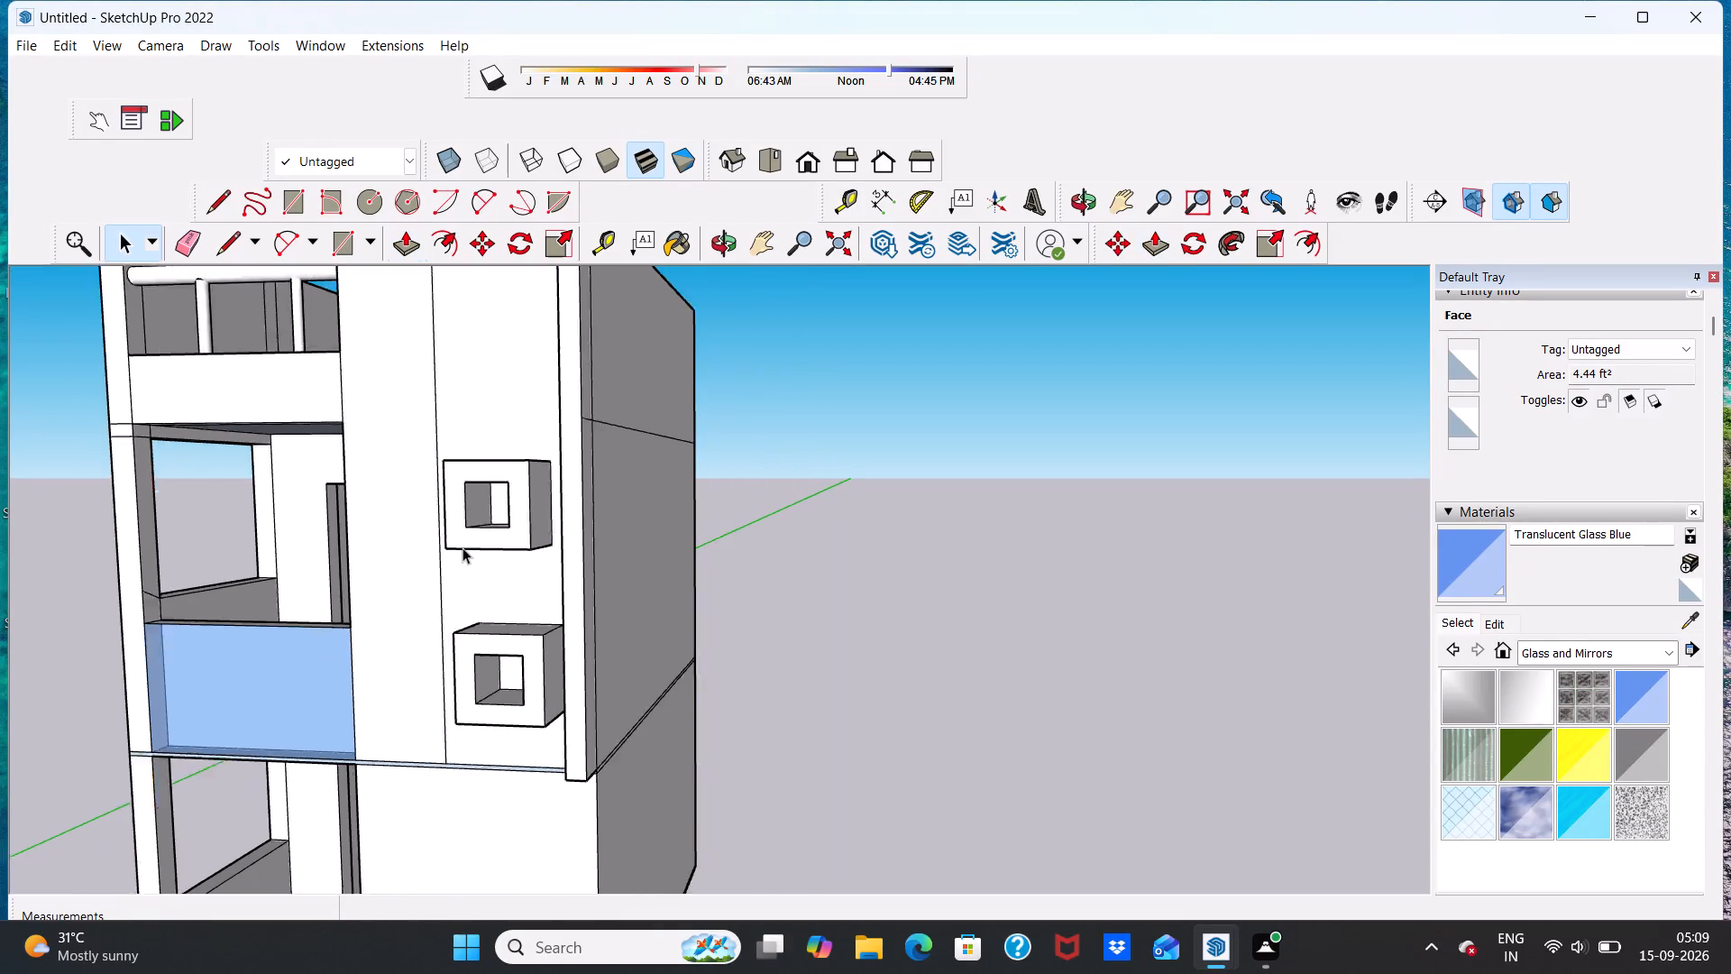
scroll(463, 547, down, 3)
middle_drag(450, 579, 547, 638)
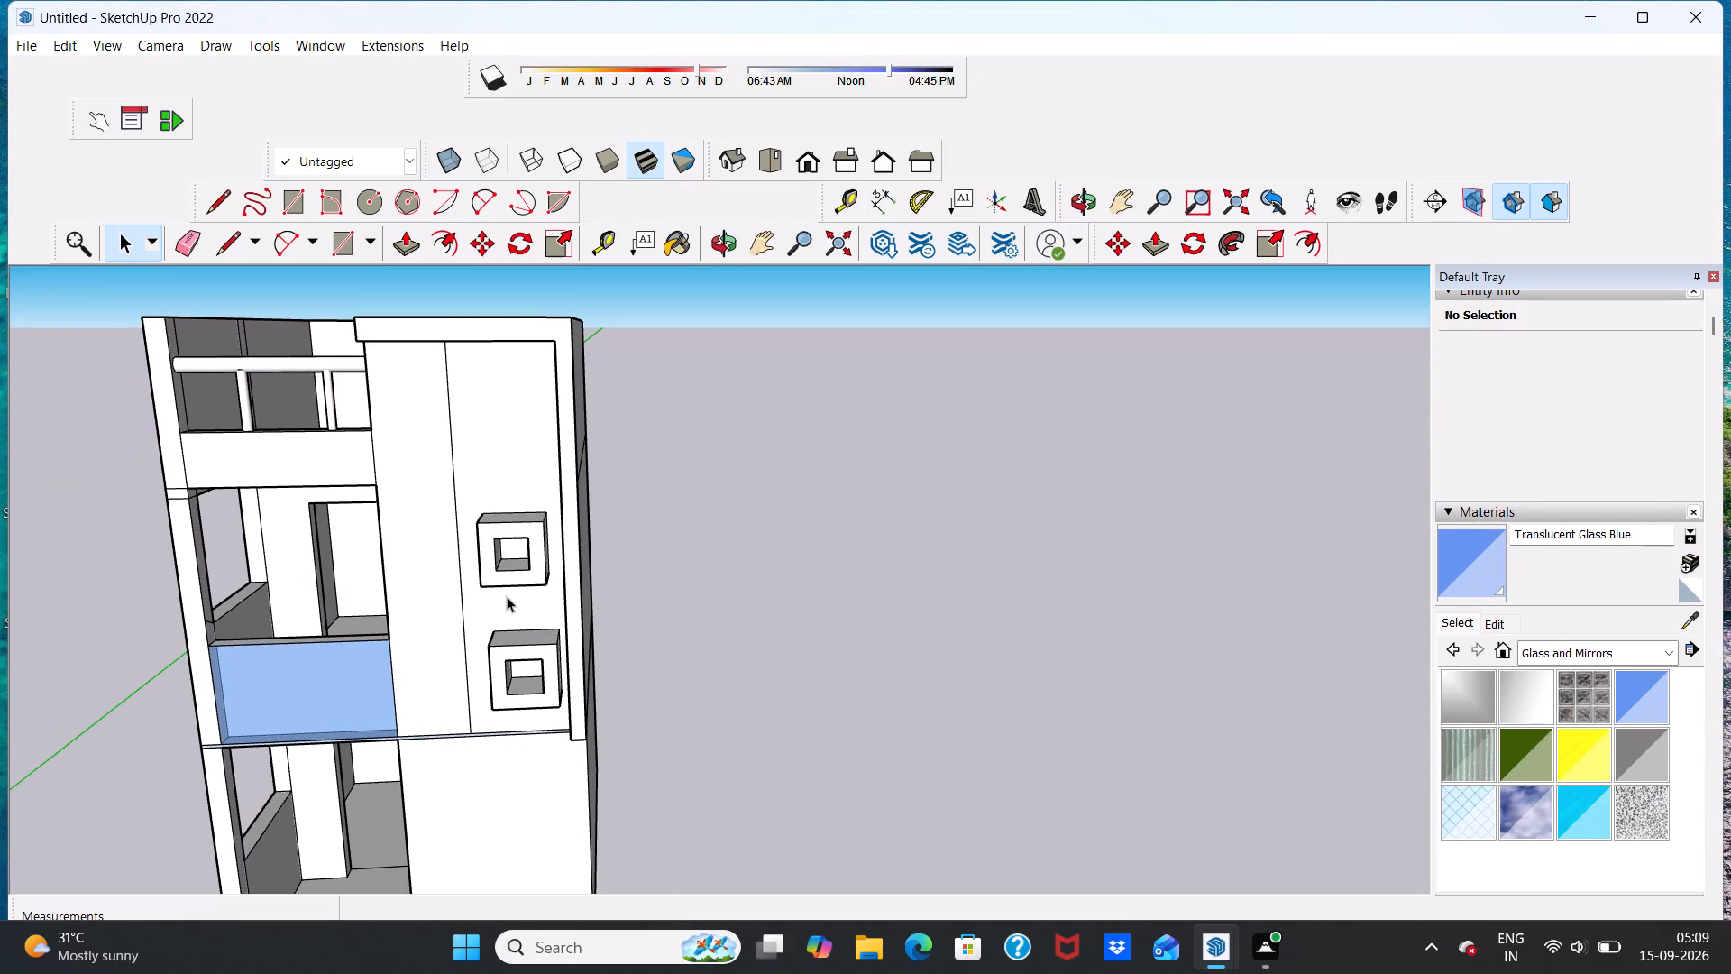
middle_drag(556, 555, 562, 539)
scroll(545, 530, up, 1)
scroll(531, 519, down, 2)
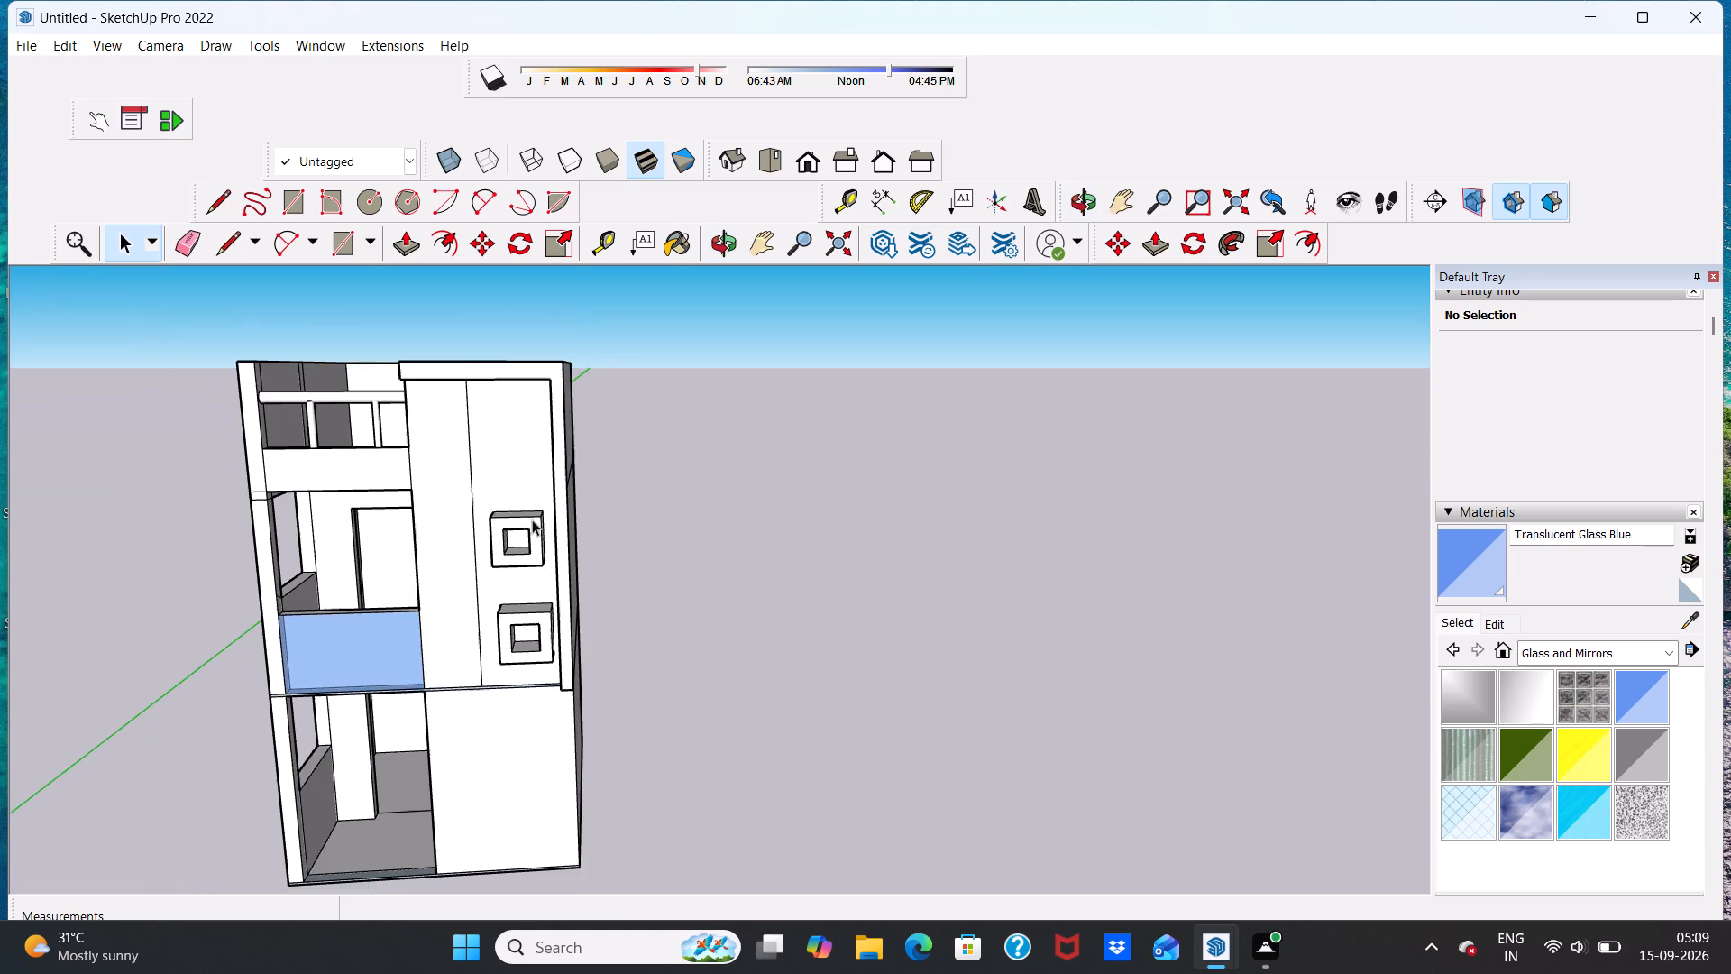
scroll(532, 519, down, 4)
scroll(514, 538, up, 4)
scroll(507, 529, down, 5)
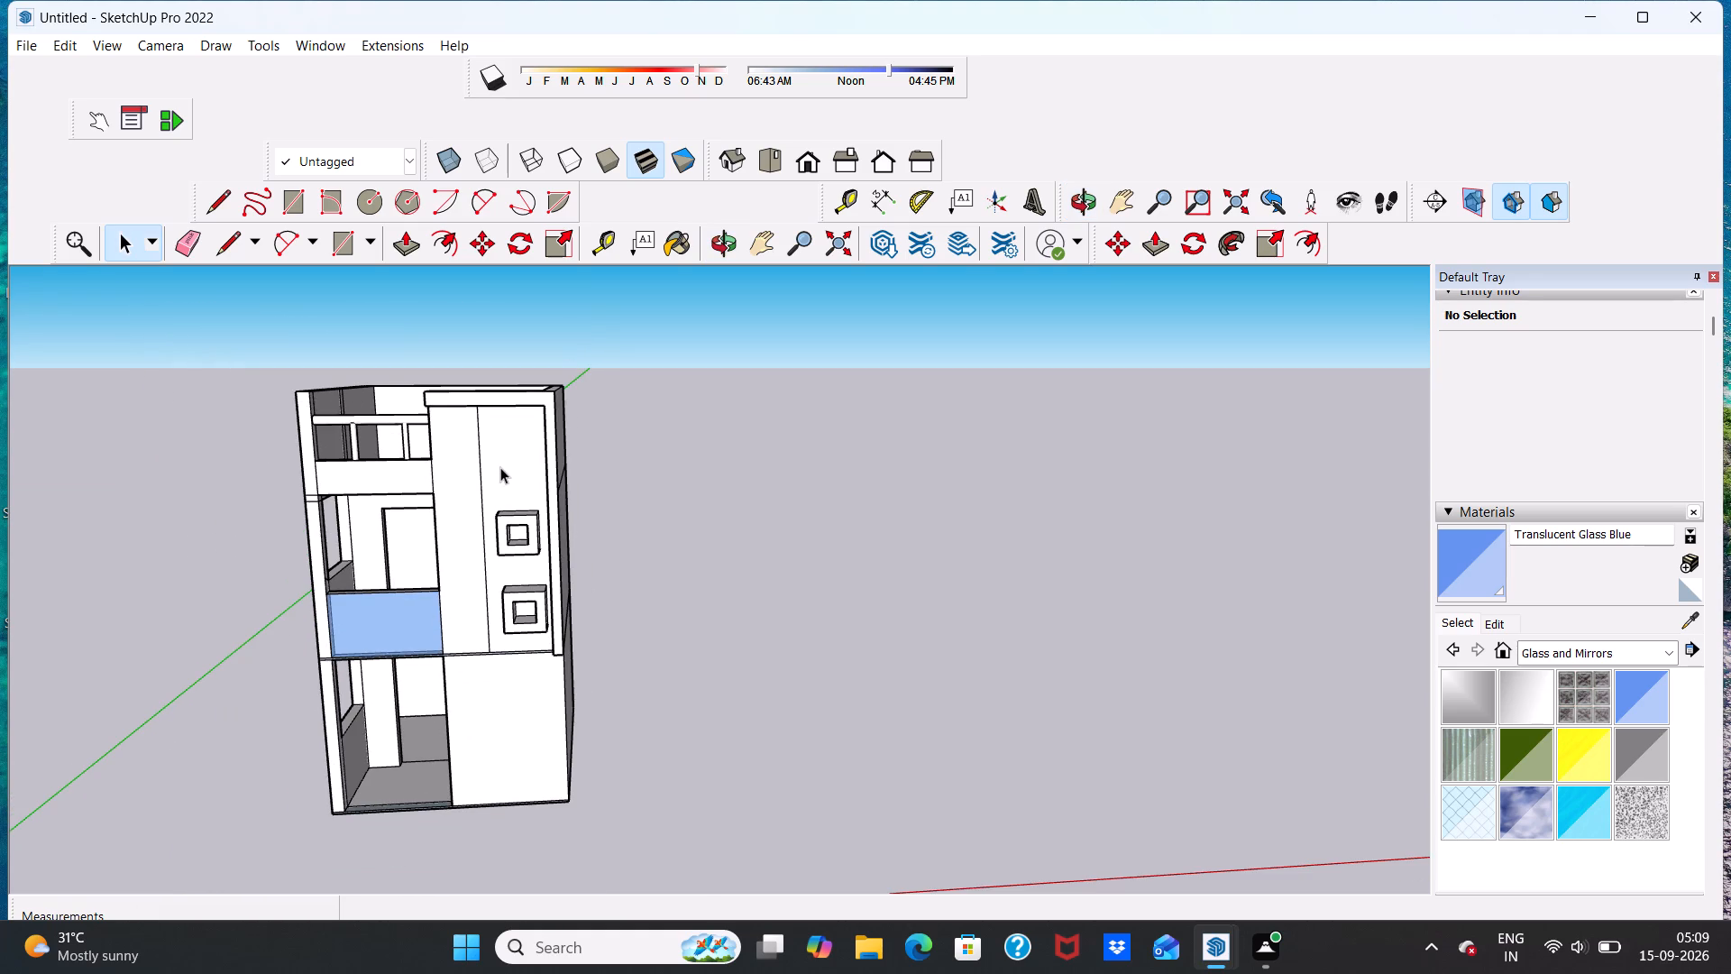
scroll(503, 462, down, 2)
Draw a diagonal line about 4' 9" from the front wall's vertical dividing line up to the inner corner of the L-shaped band.
scroll(483, 421, up, 3)
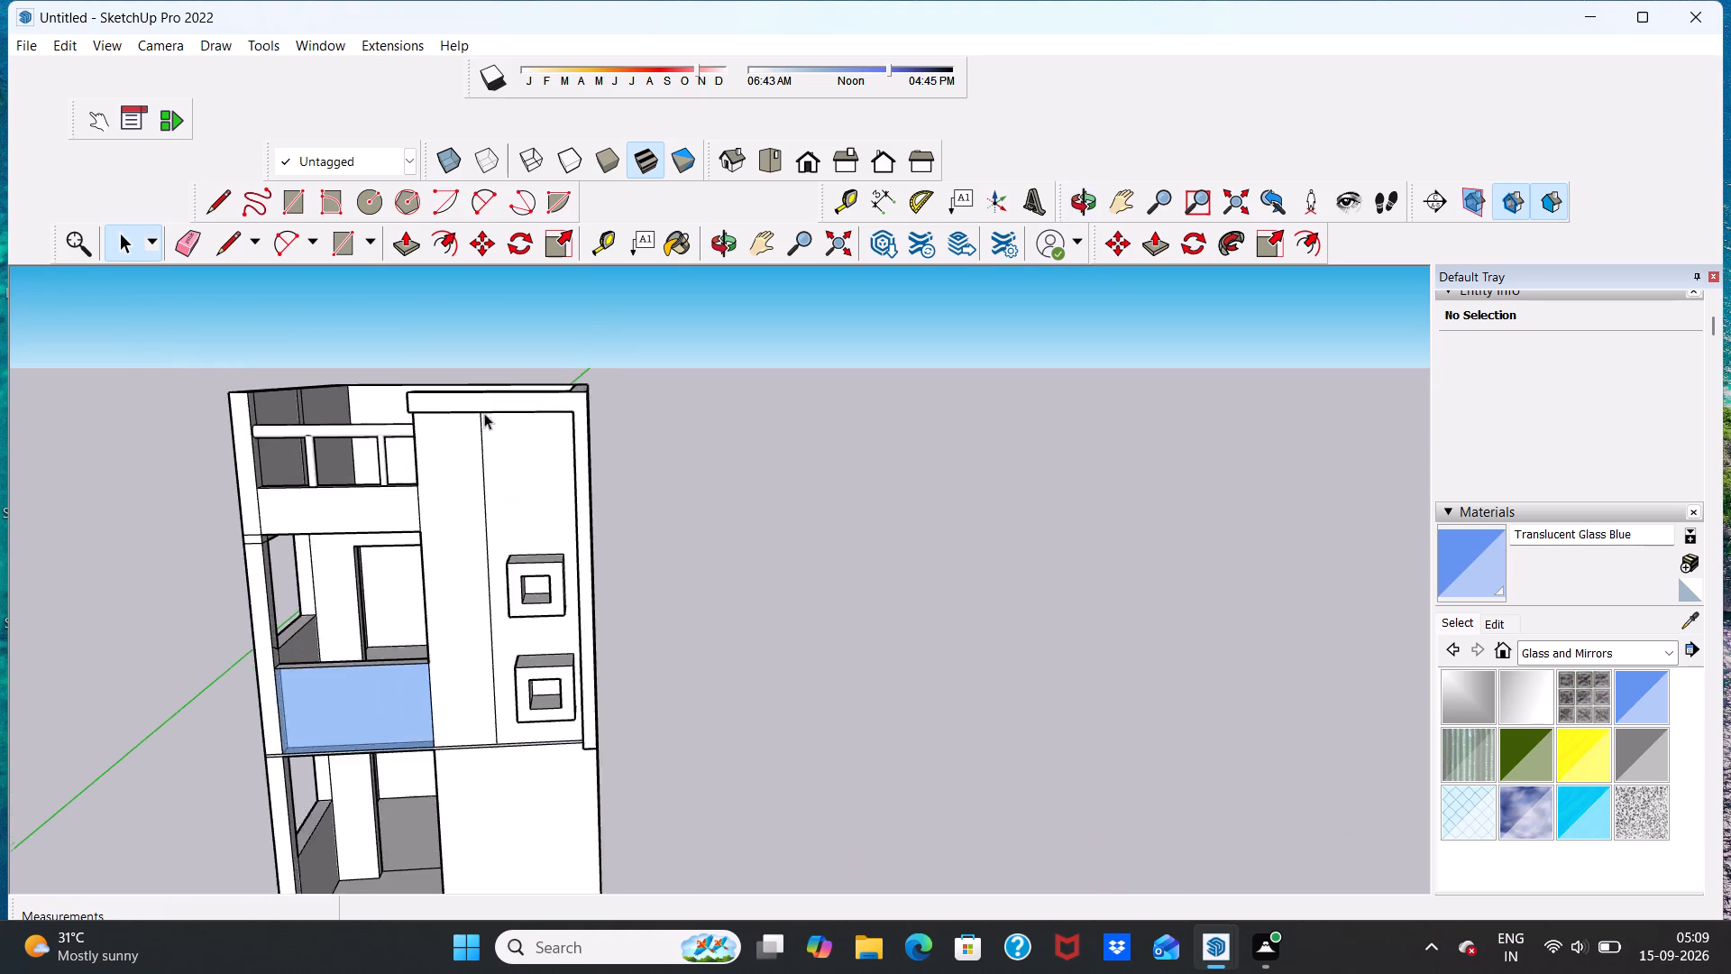
scroll(484, 413, up, 5)
middle_drag(540, 499, 510, 394)
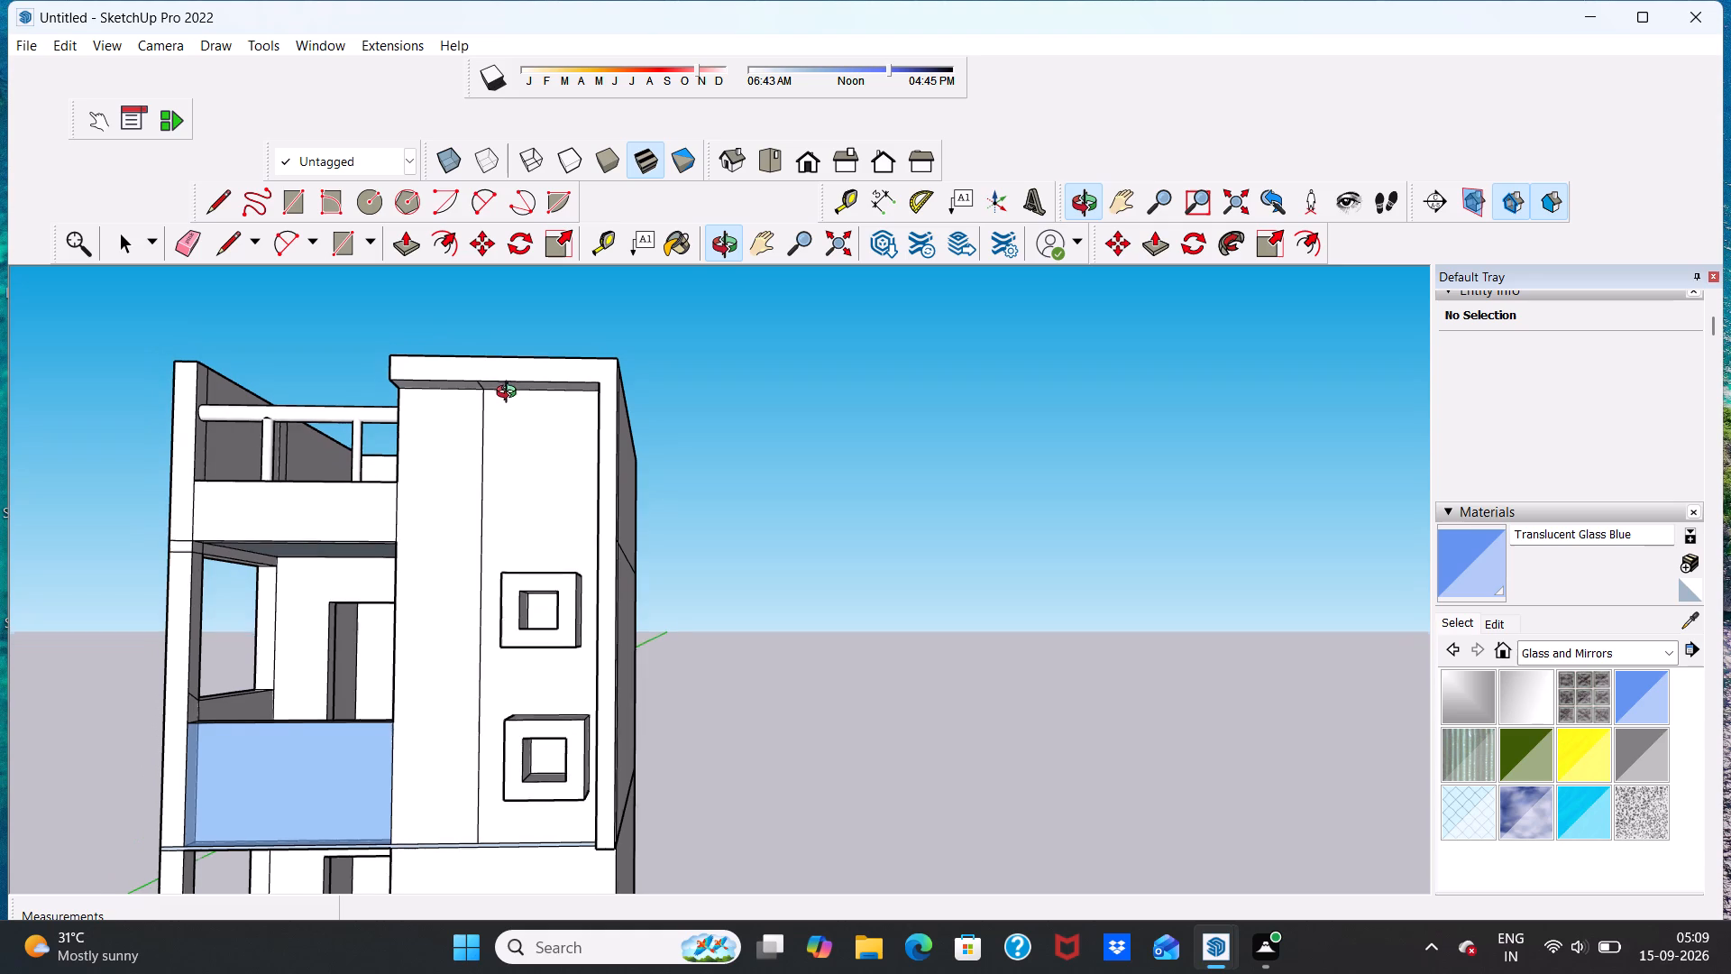
middle_drag(510, 394, 511, 396)
click(215, 200)
scroll(537, 467, up, 4)
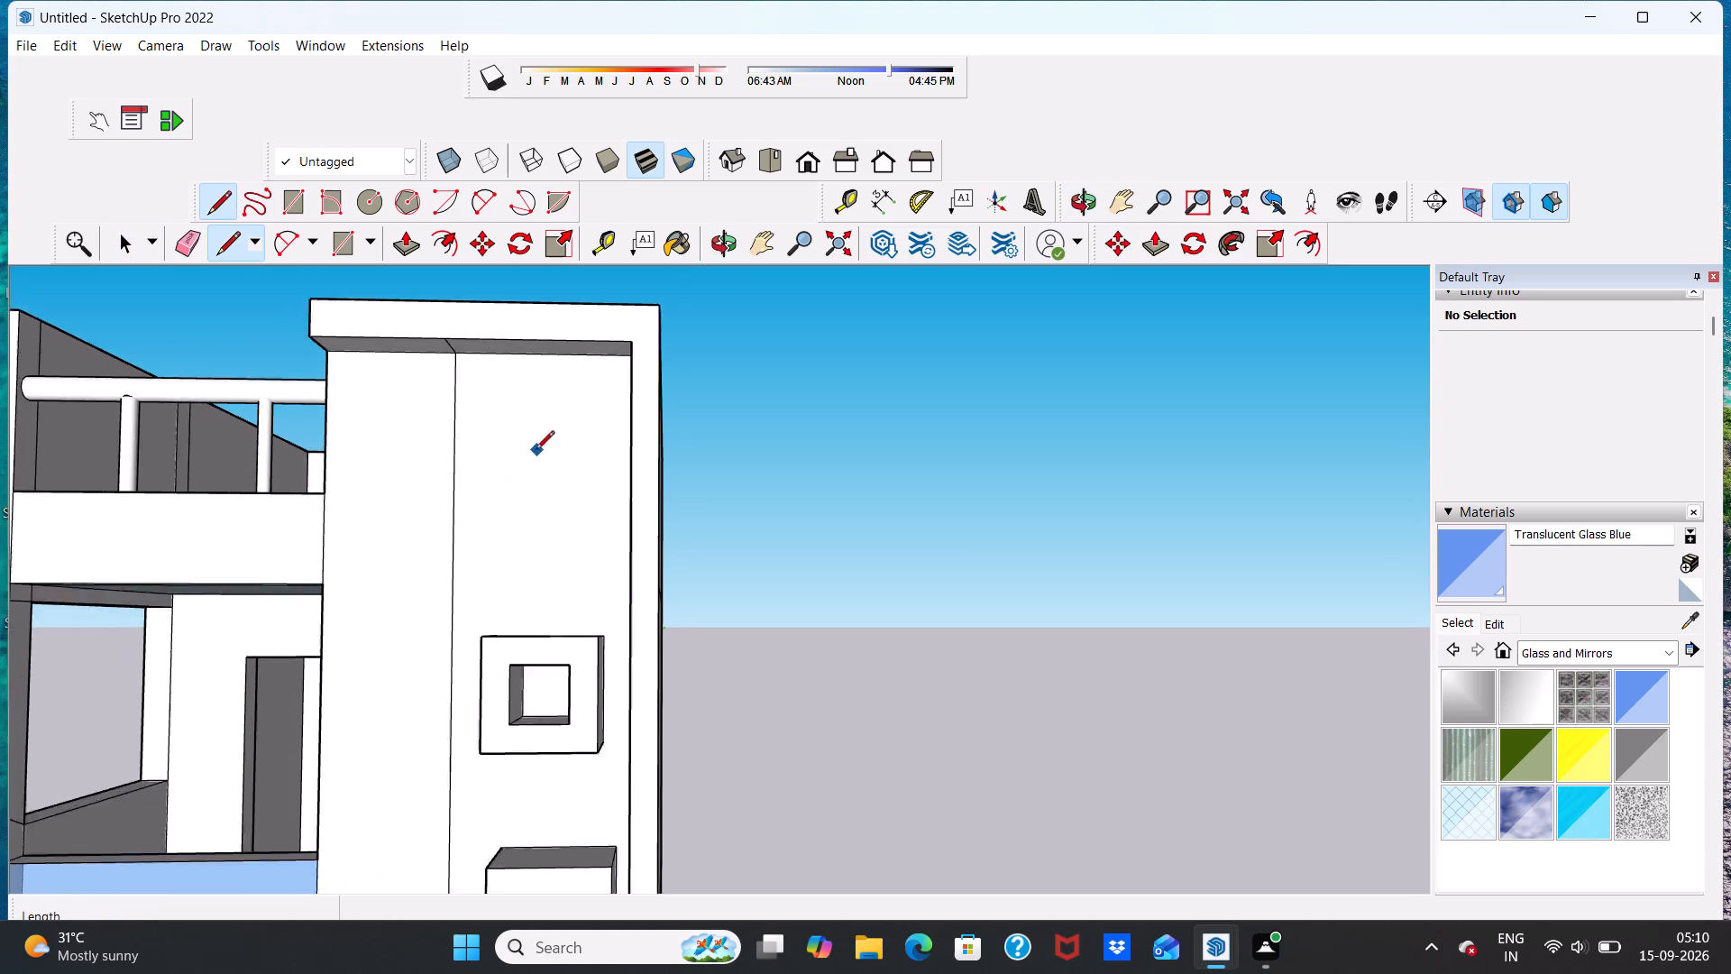
scroll(536, 451, up, 1)
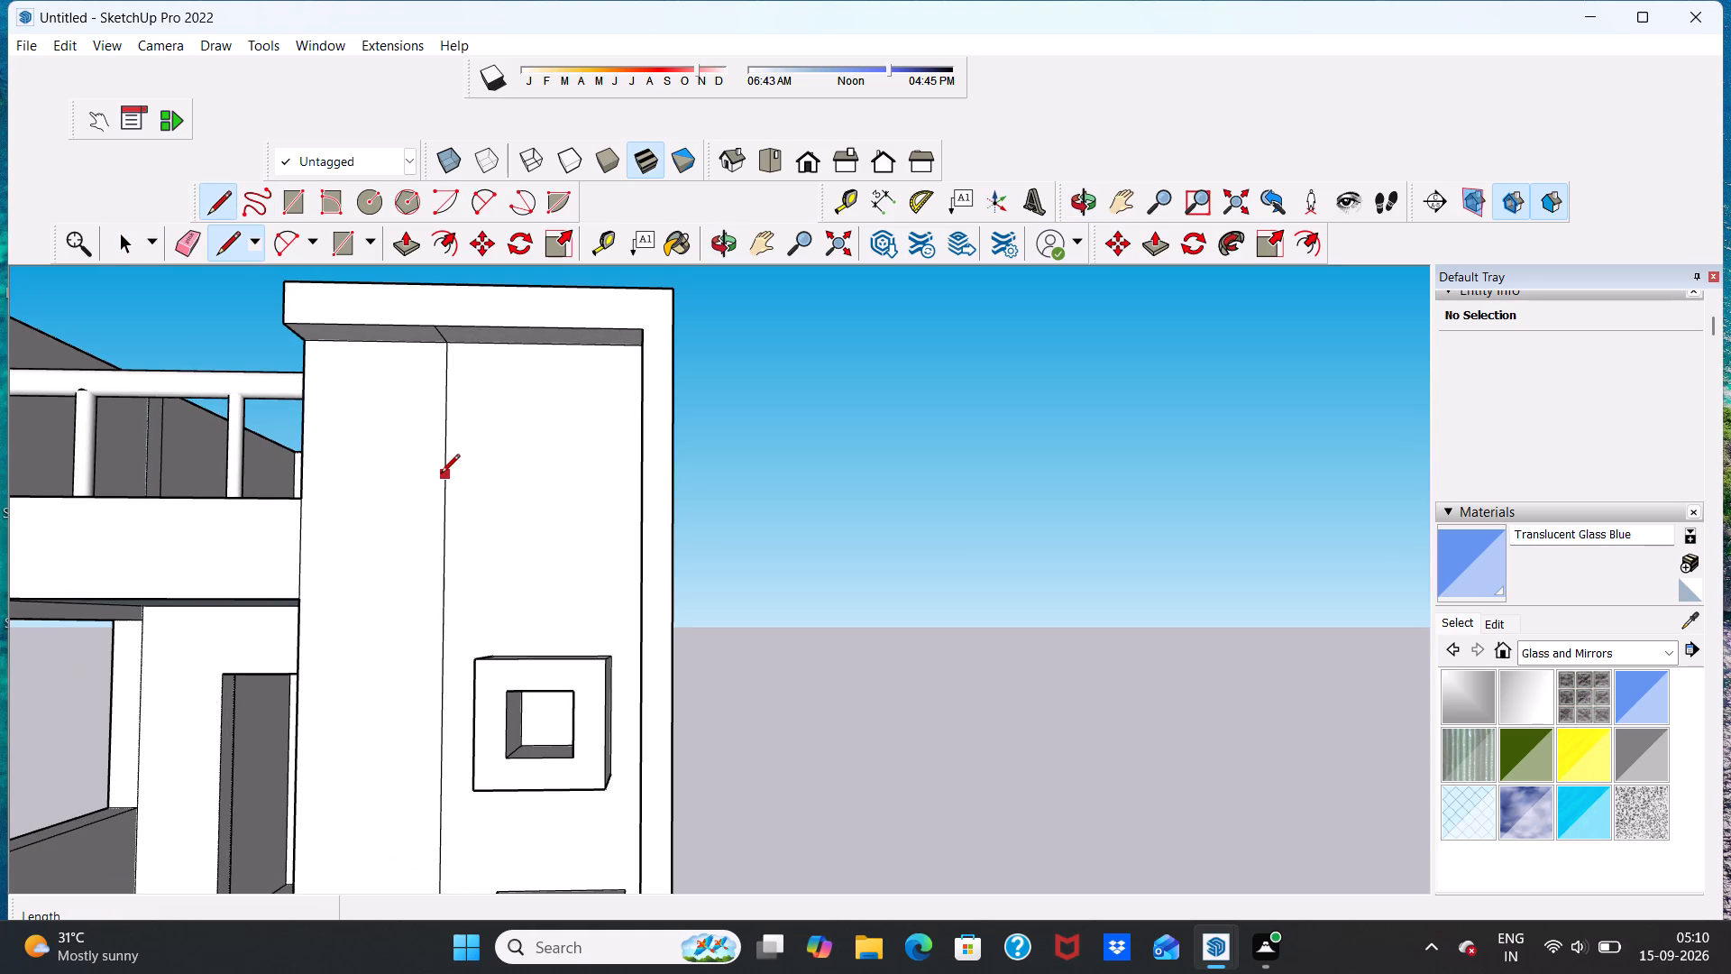
click(441, 474)
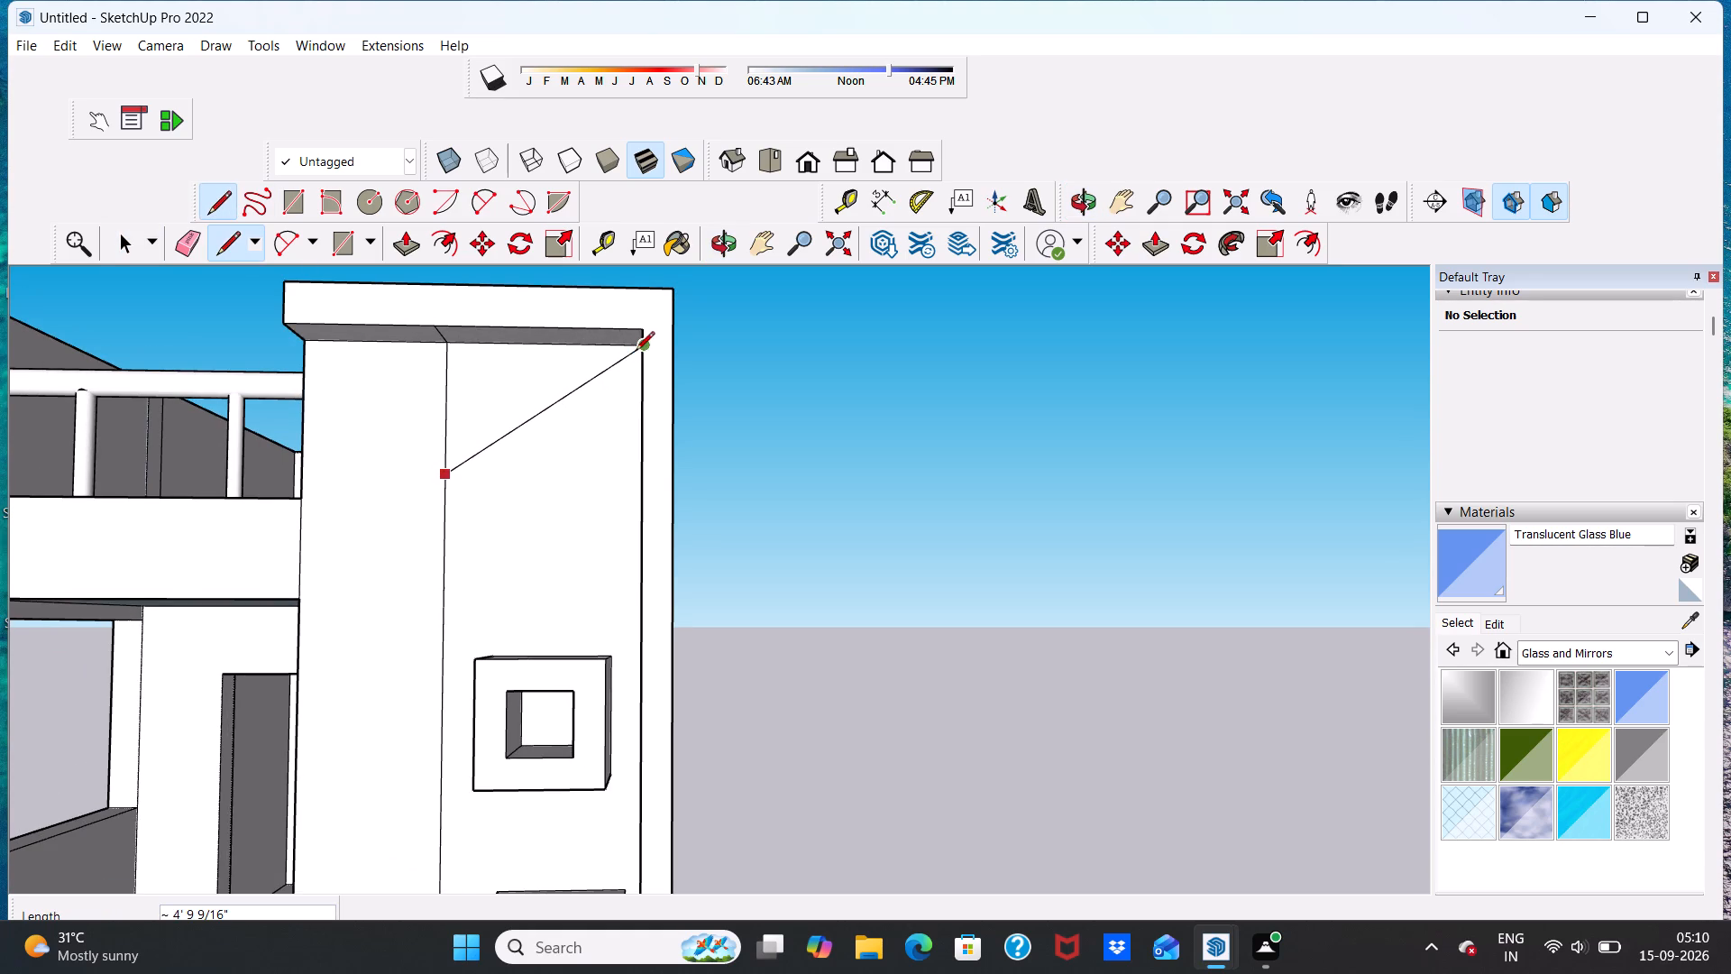
scroll(628, 352, up, 7)
scroll(628, 352, down, 1)
scroll(628, 352, up, 2)
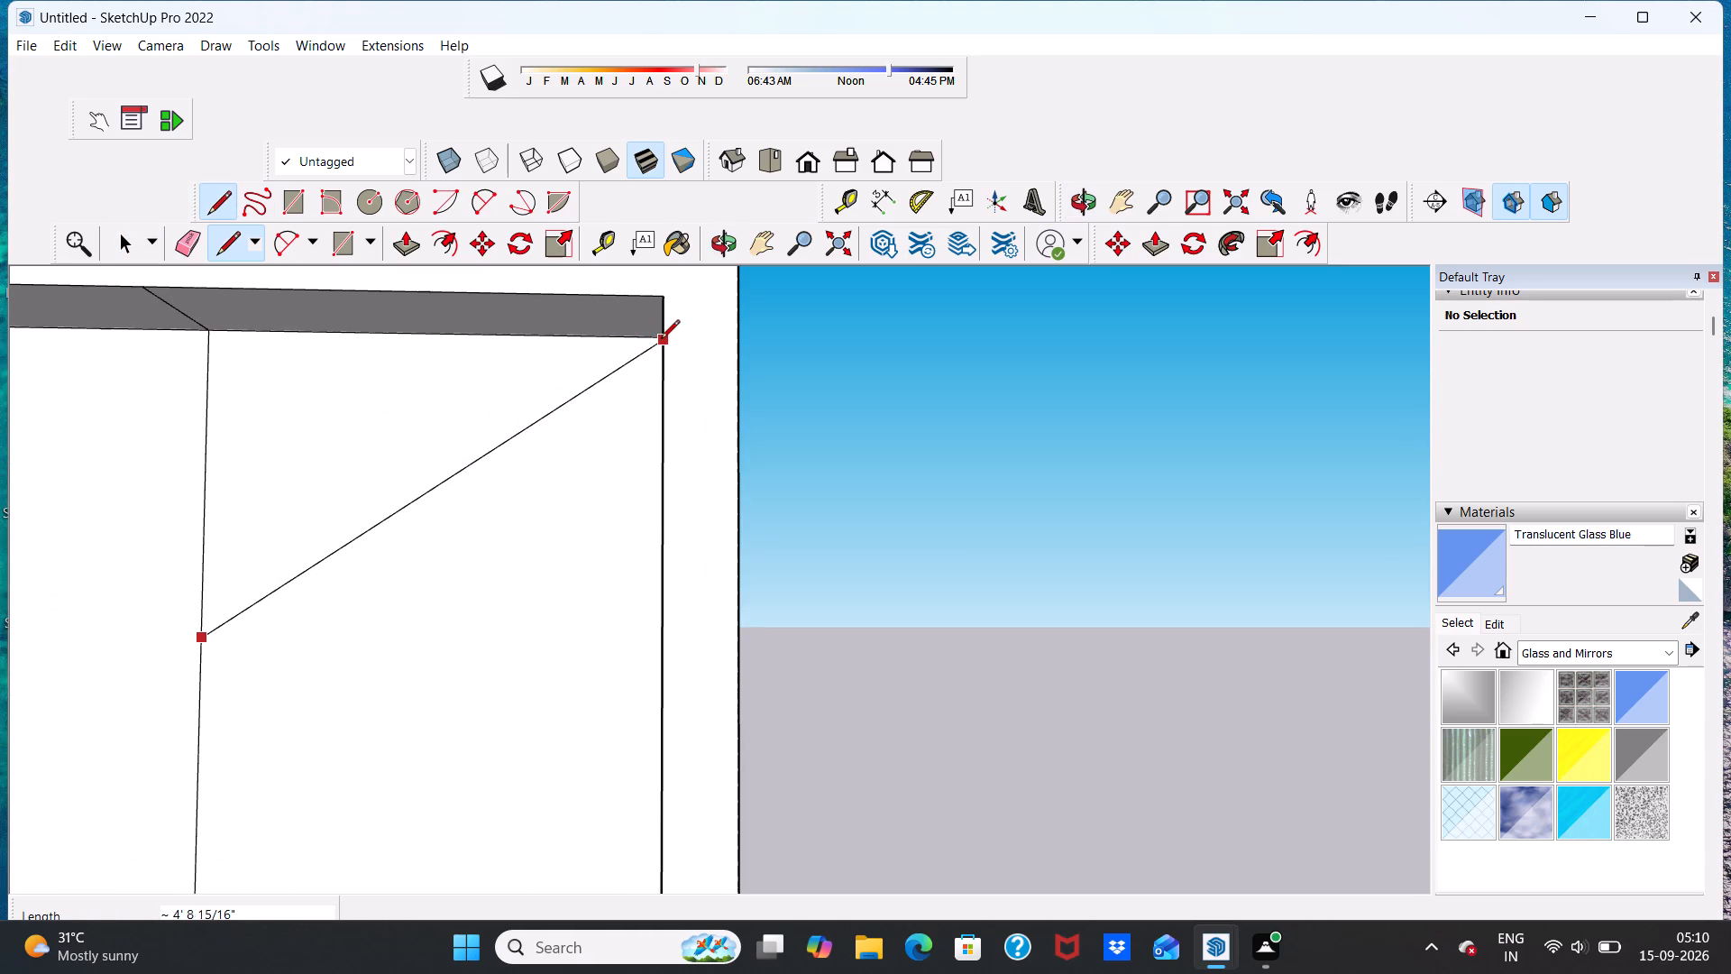
scroll(650, 345, up, 7)
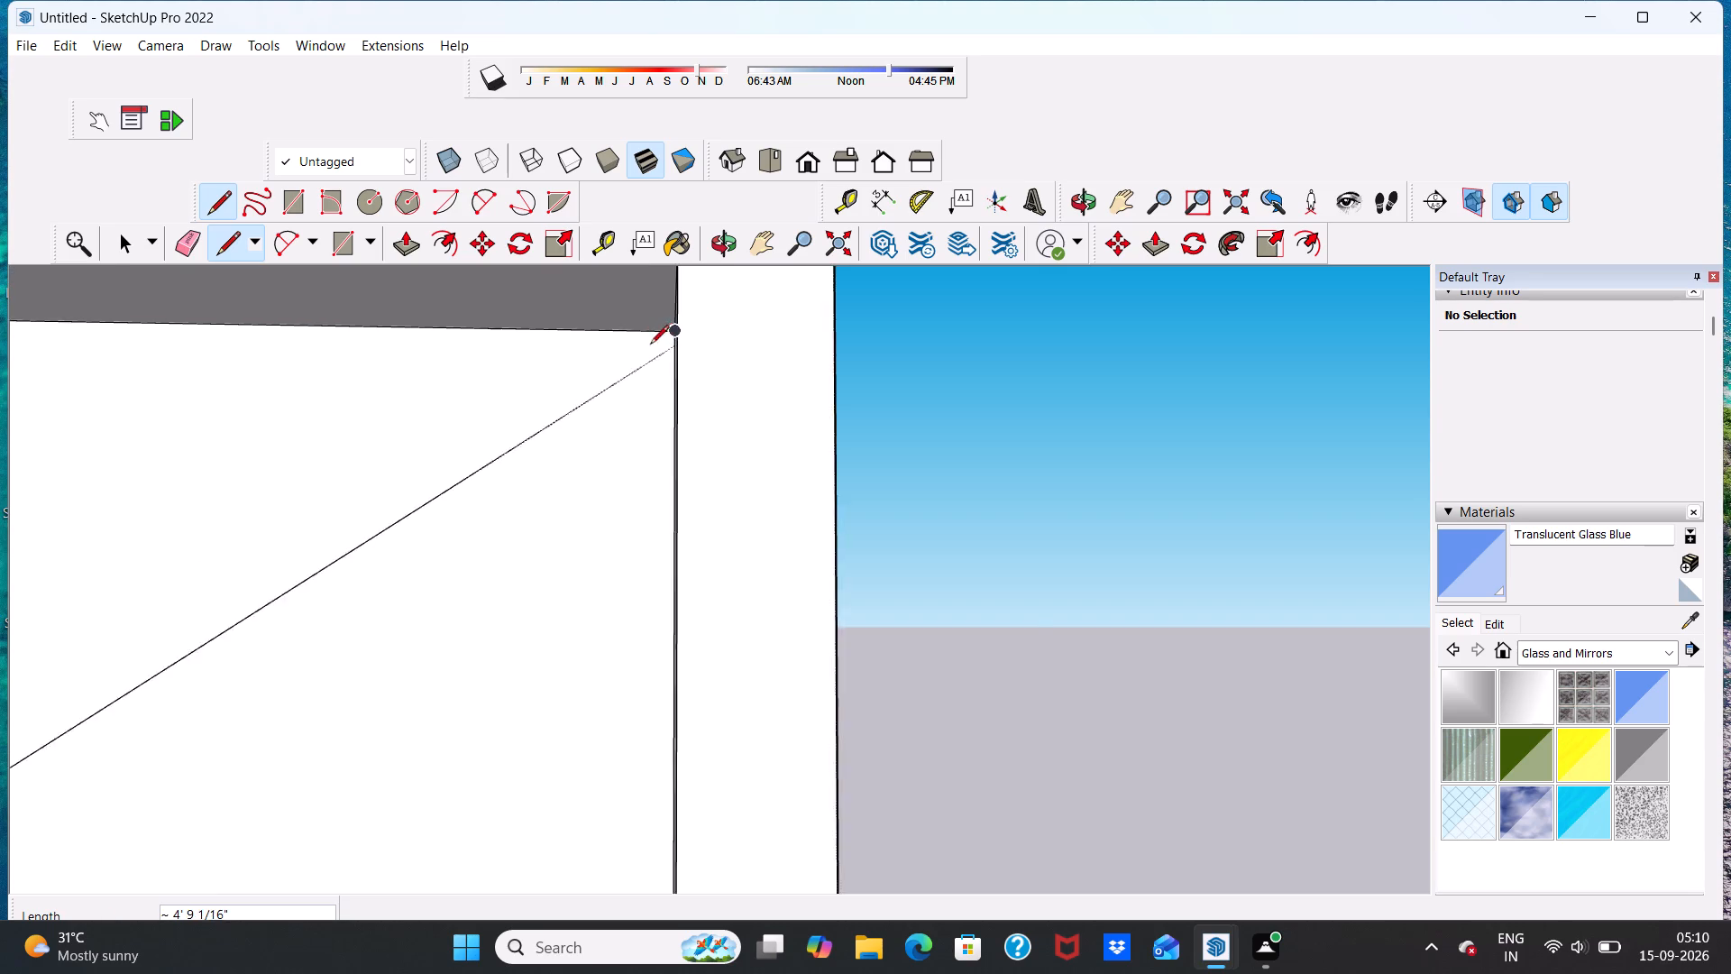
scroll(650, 345, up, 4)
click(689, 326)
Draw a second diagonal about 4' 6 5/8" just above the first, from the vertical dividing line to the top band's underside.
scroll(685, 326, down, 20)
scroll(685, 326, down, 2)
scroll(506, 465, up, 4)
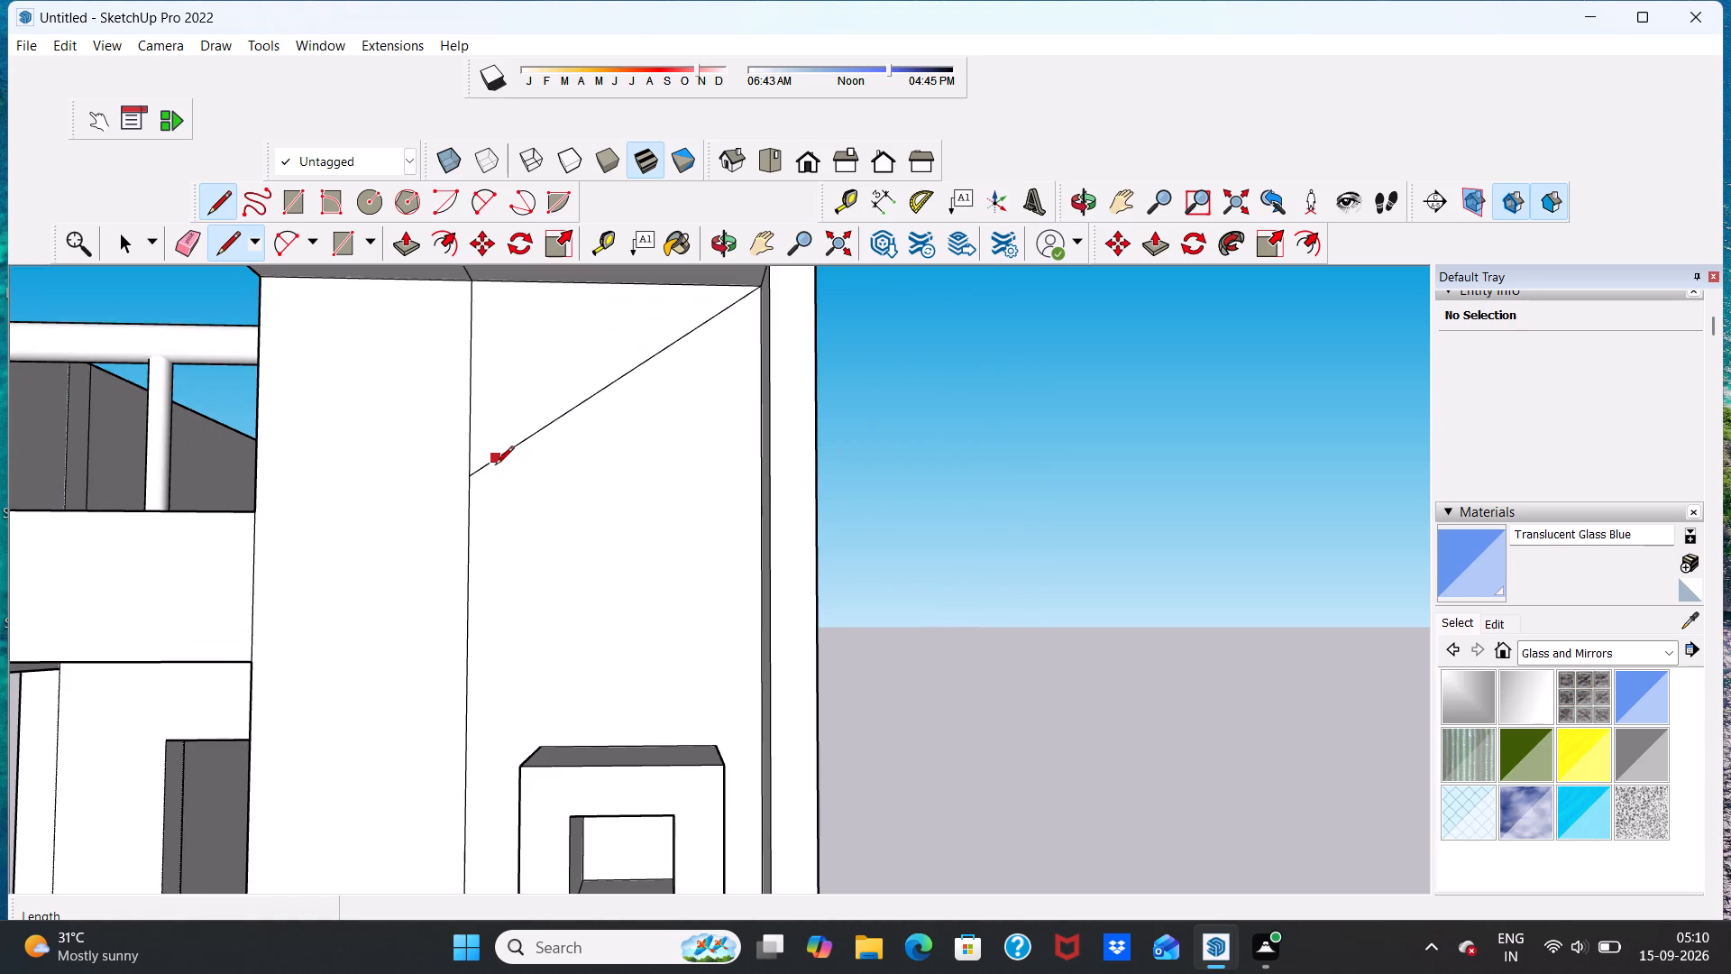
scroll(504, 458, down, 10)
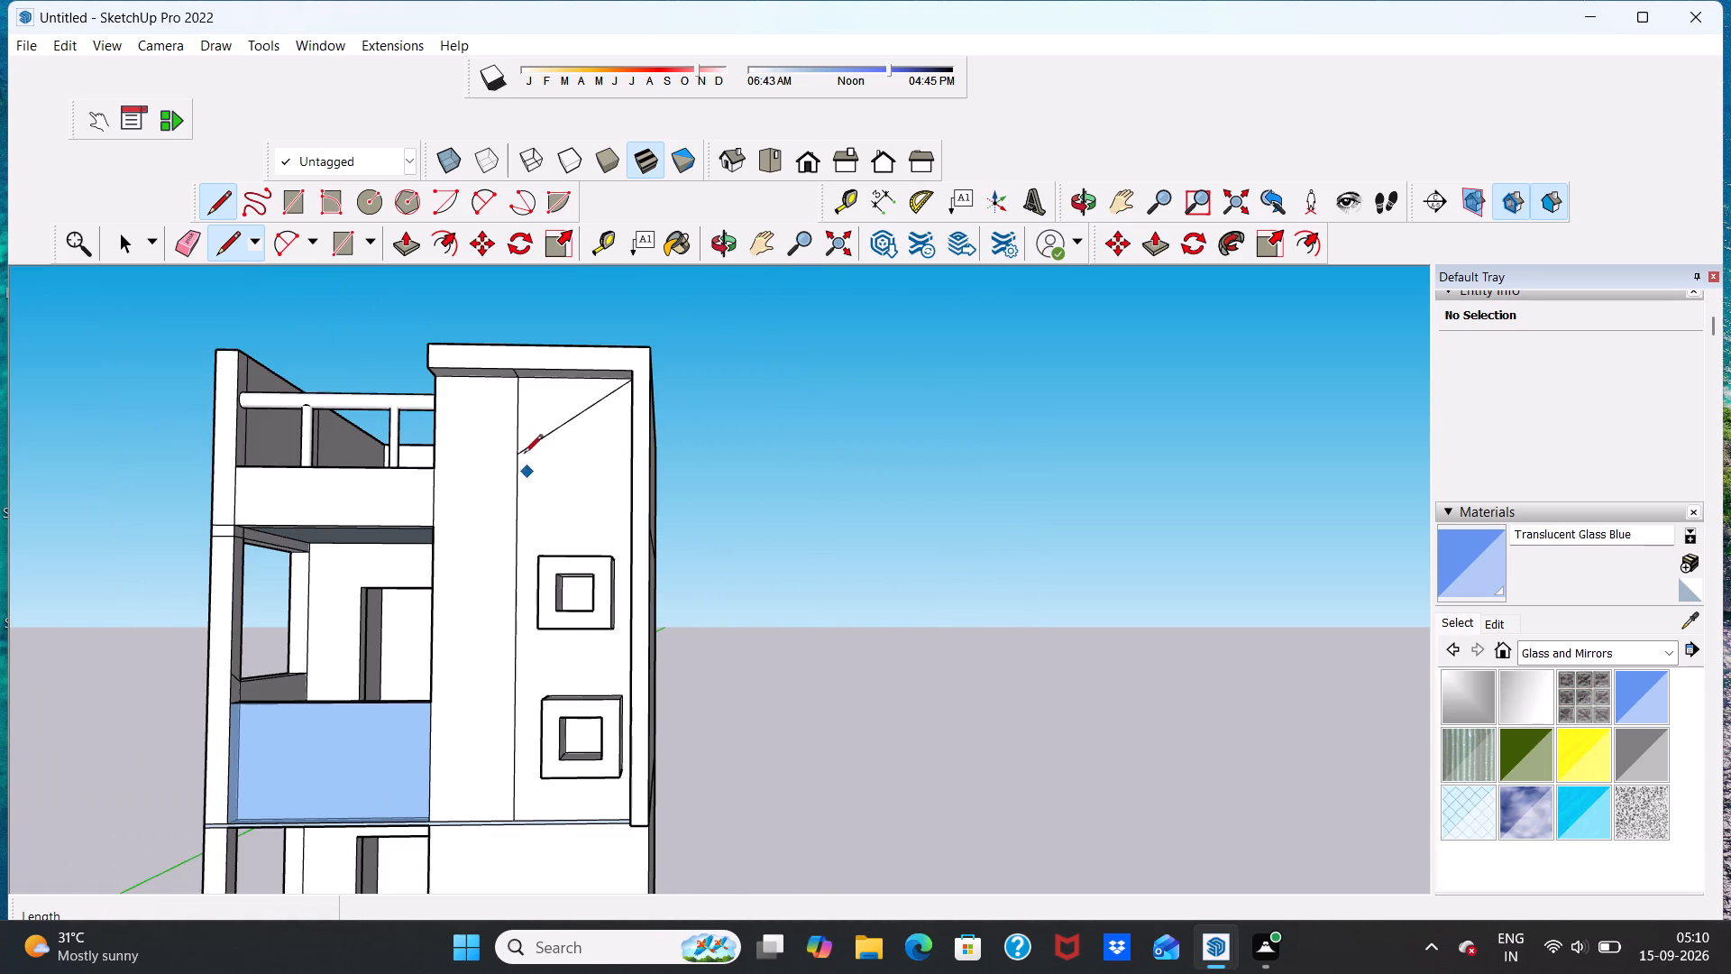
scroll(518, 455, up, 12)
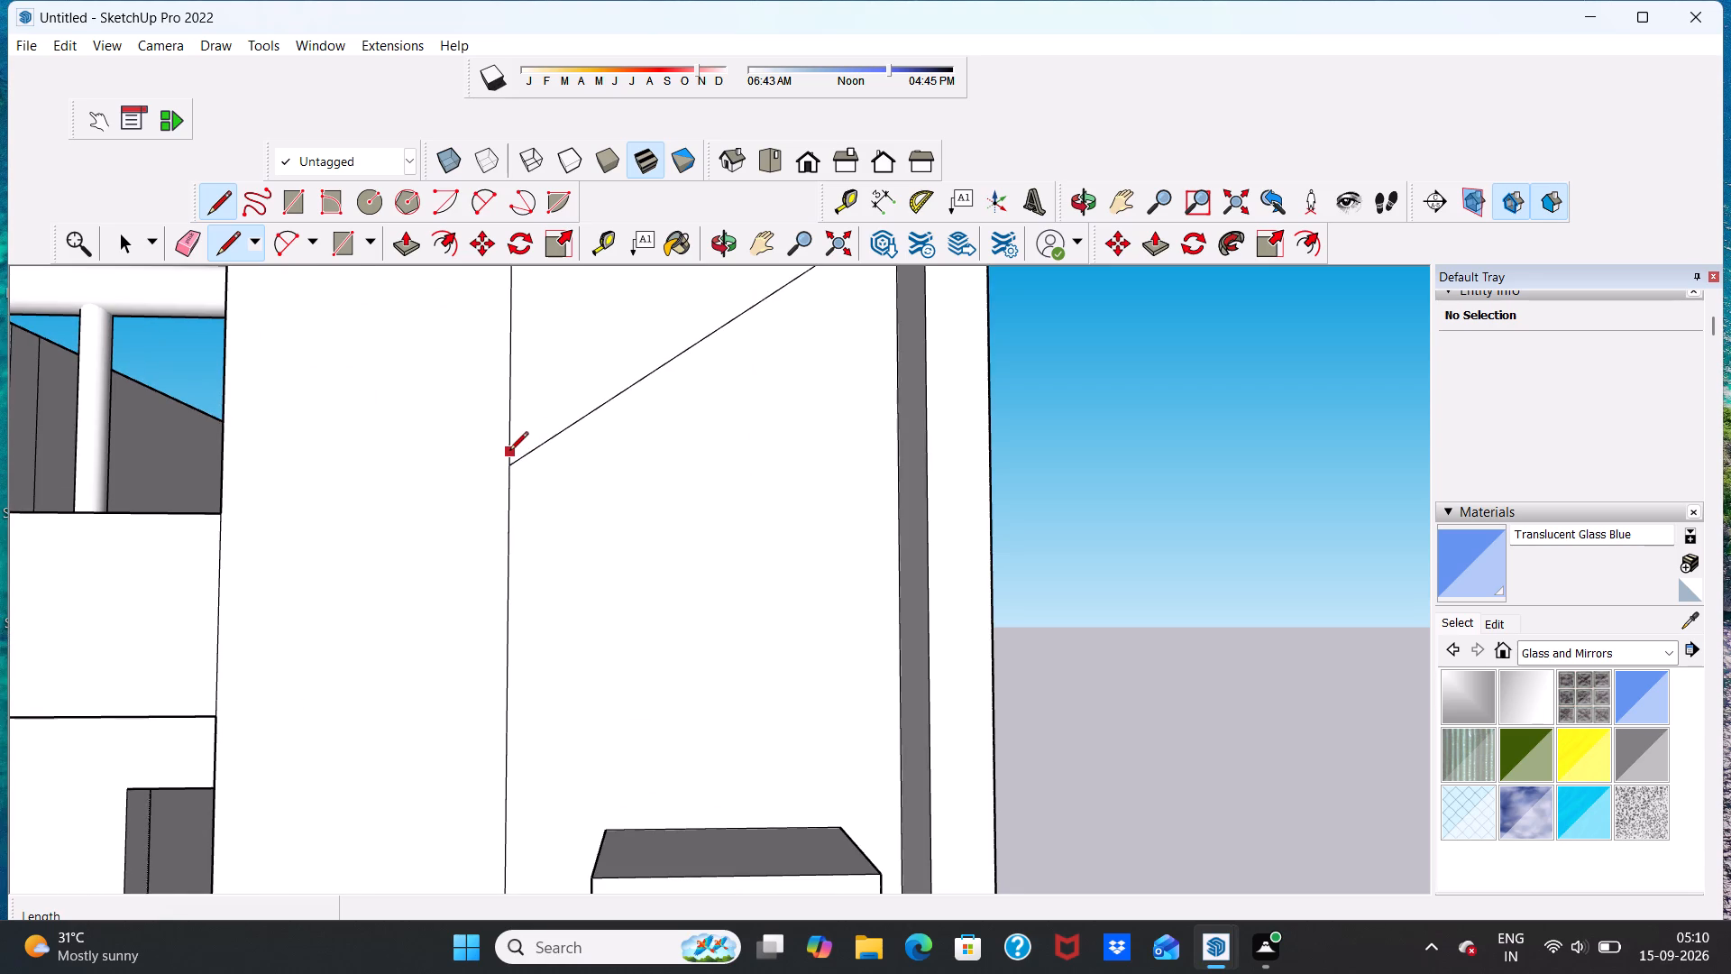
click(509, 452)
scroll(719, 329, down, 20)
scroll(719, 329, down, 1)
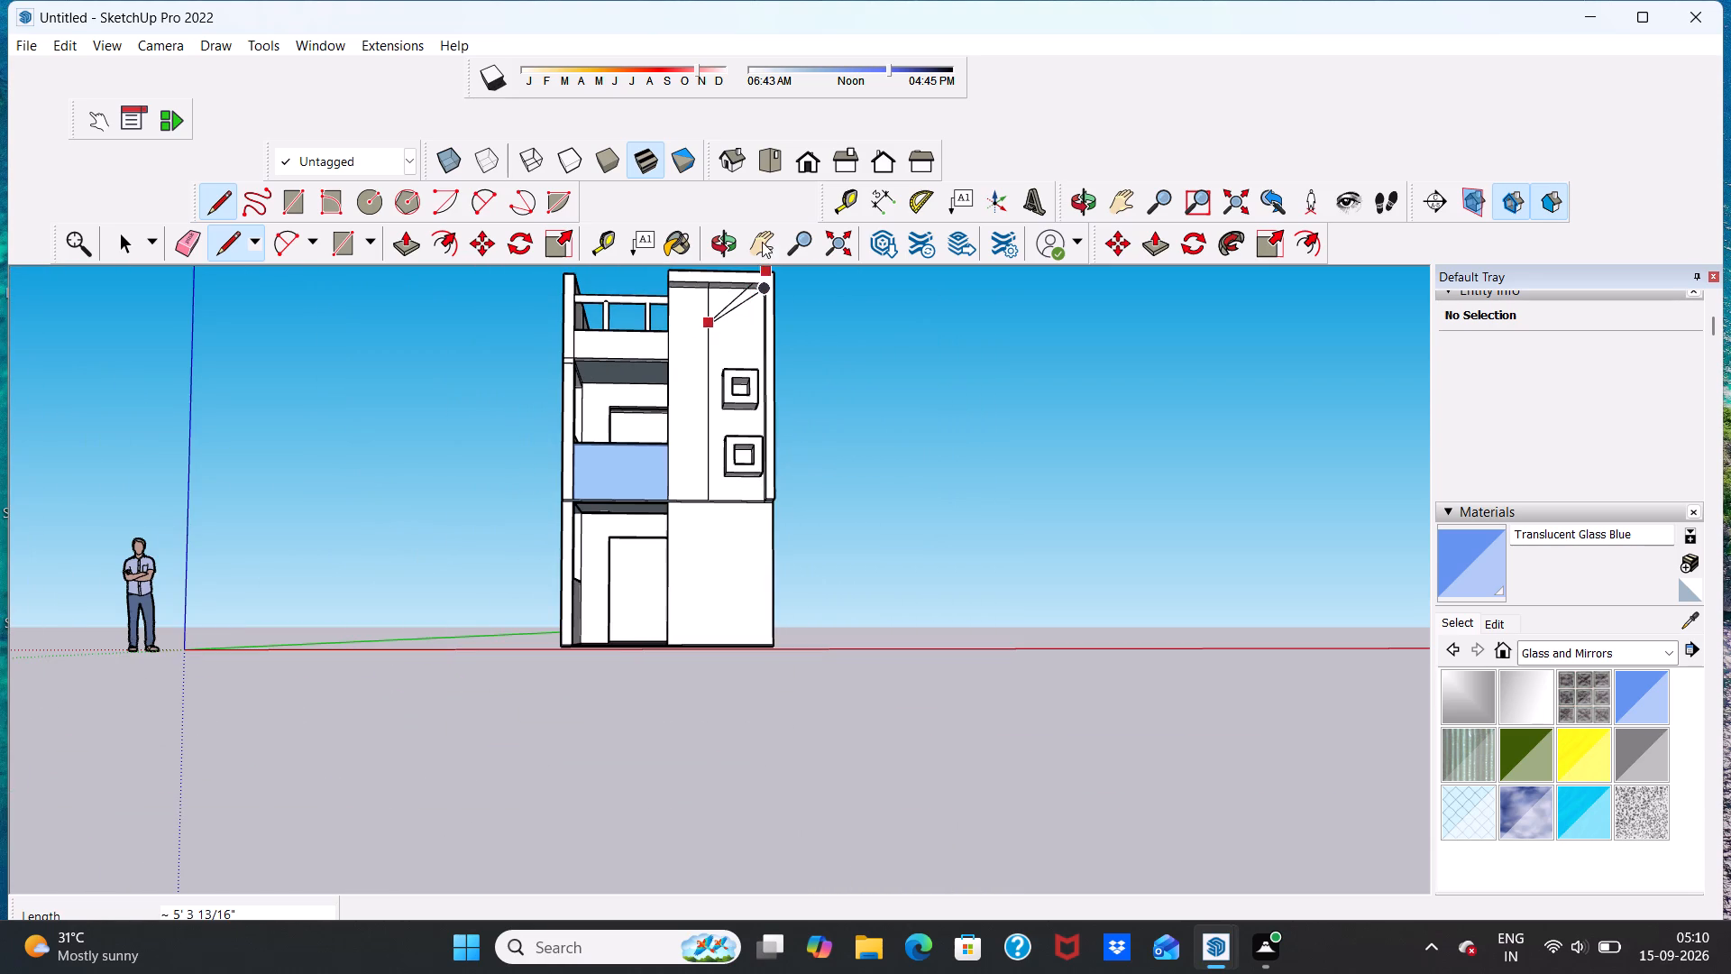
scroll(763, 284, up, 18)
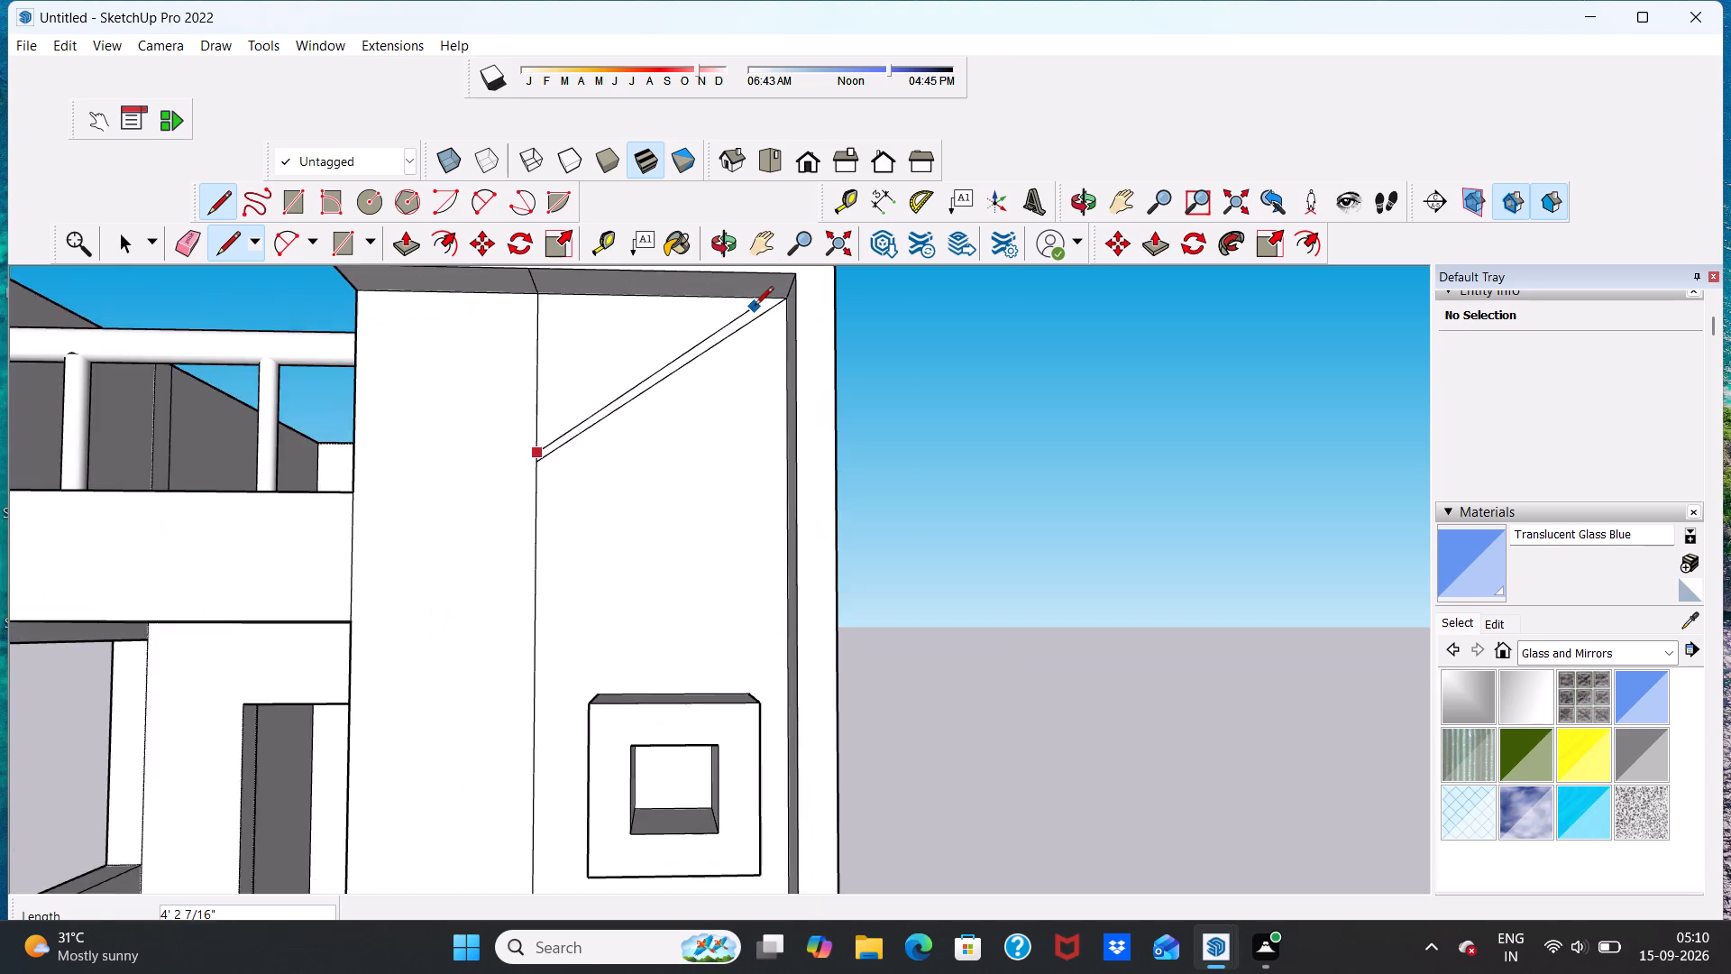
scroll(755, 307, up, 7)
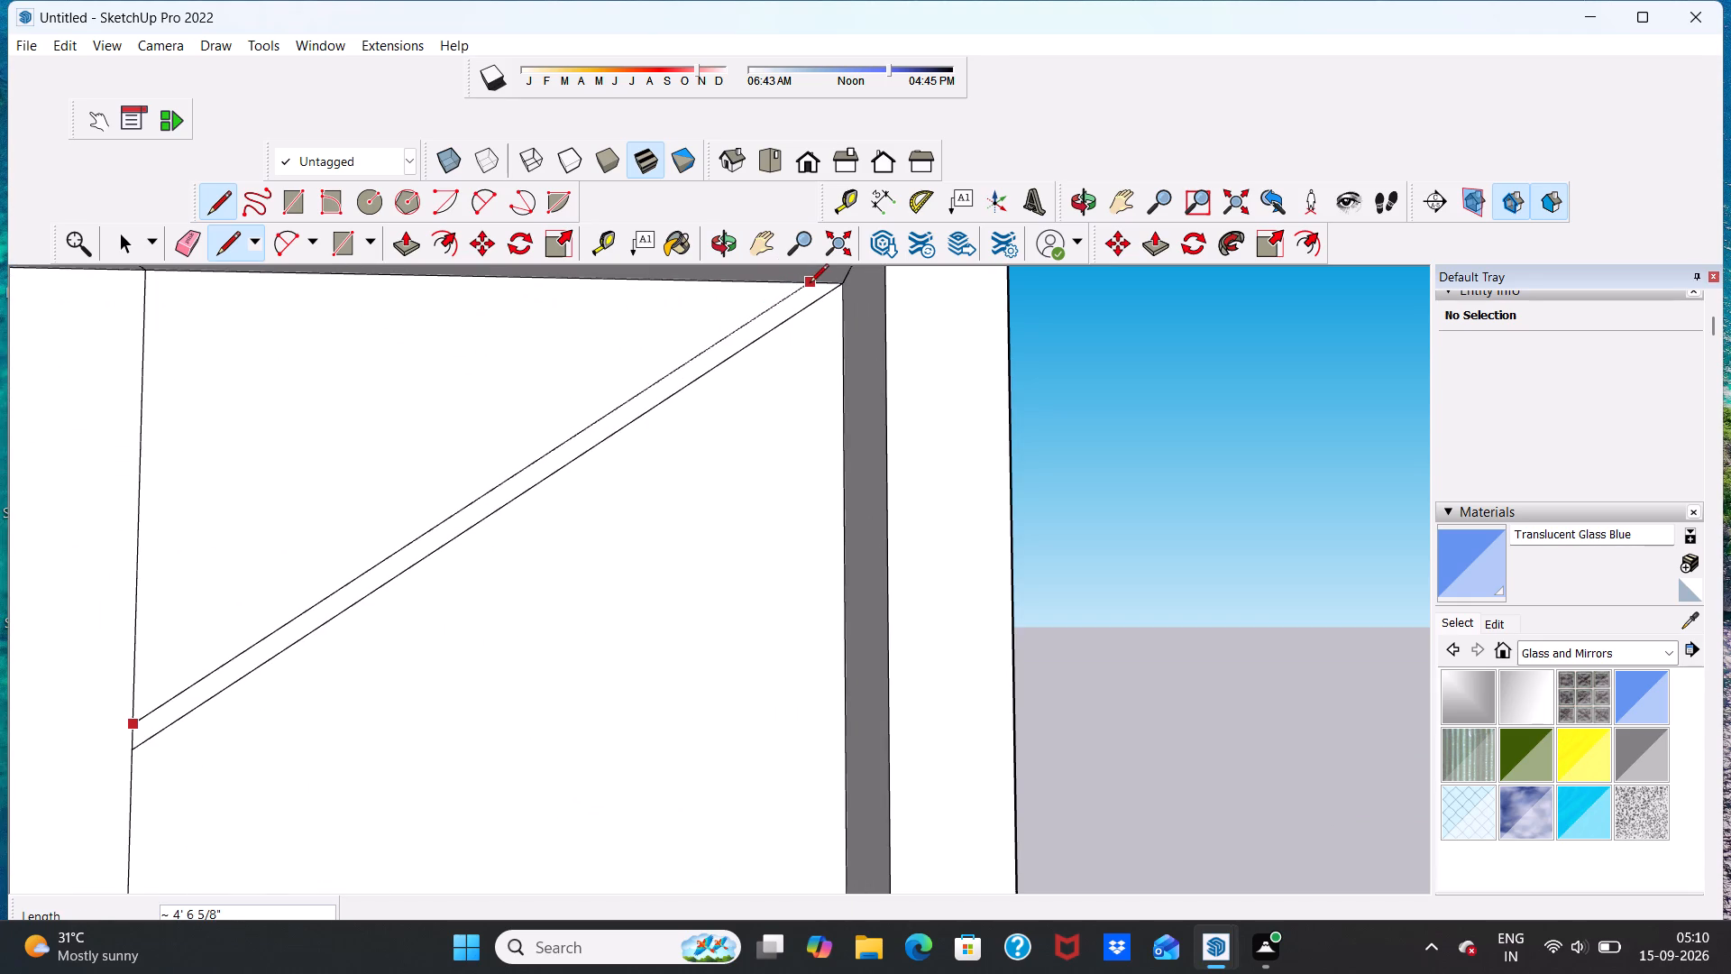
click(810, 284)
Draw a diagonal about 4' 11 3/8" from the first diagonal's lower end down to the vertical band's inner edge, above the upper square frame.
scroll(826, 364, down, 18)
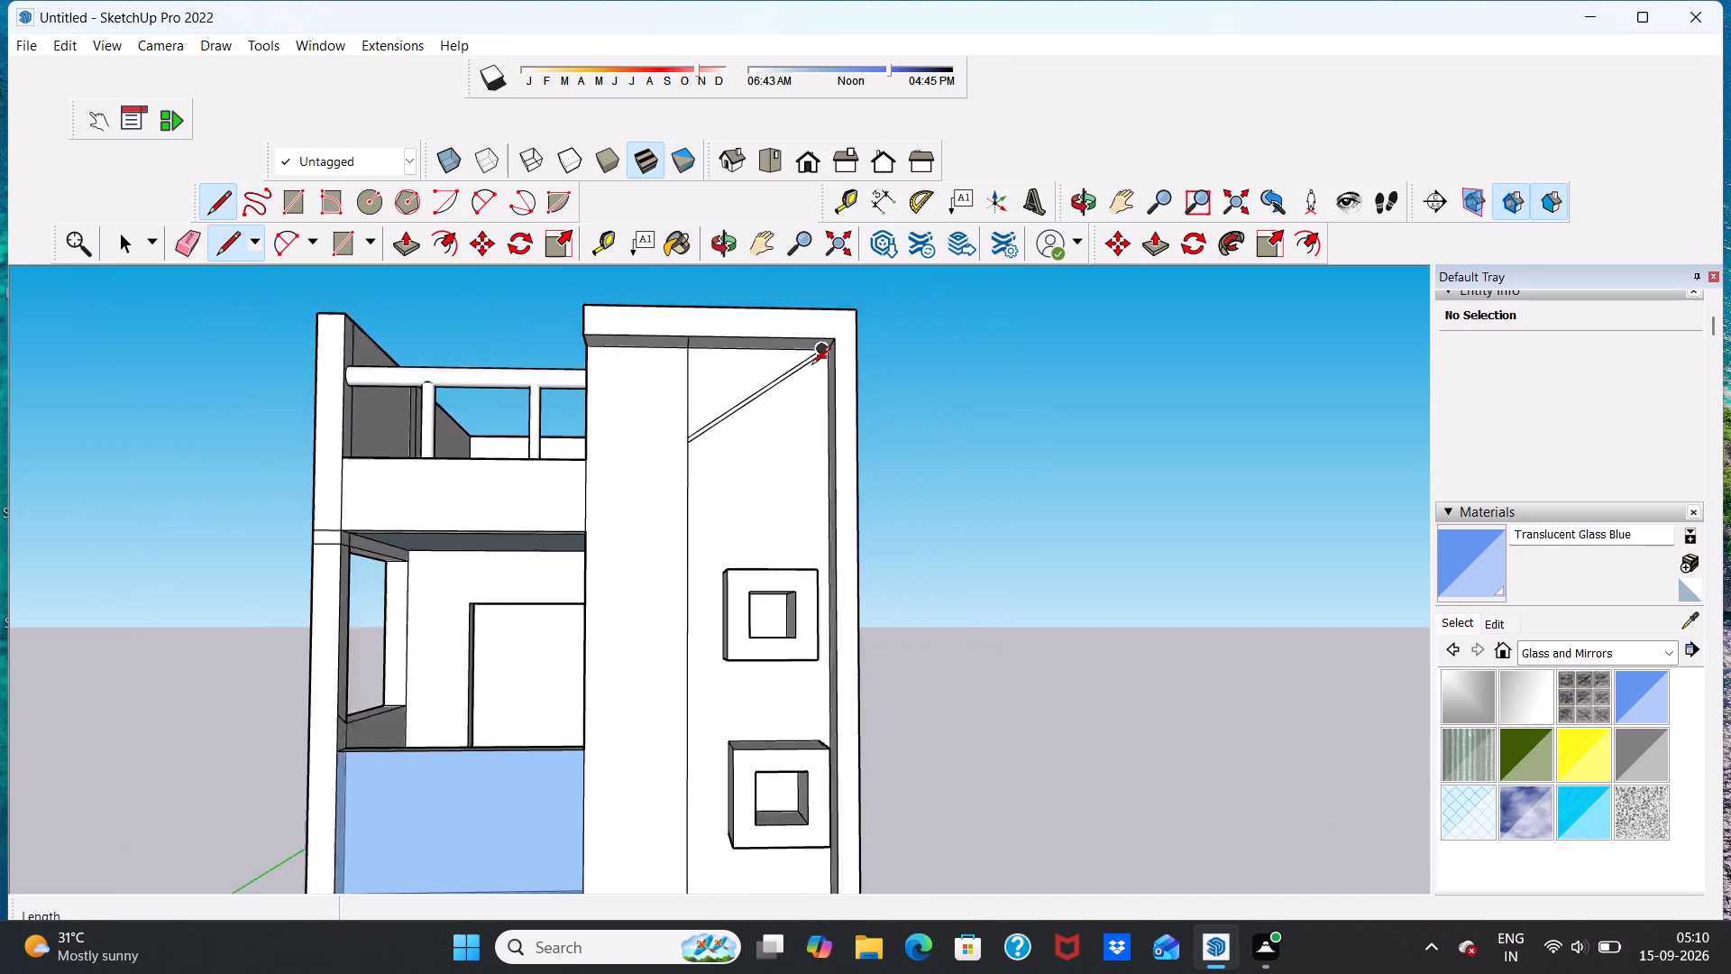
scroll(737, 477, down, 5)
scroll(737, 473, up, 6)
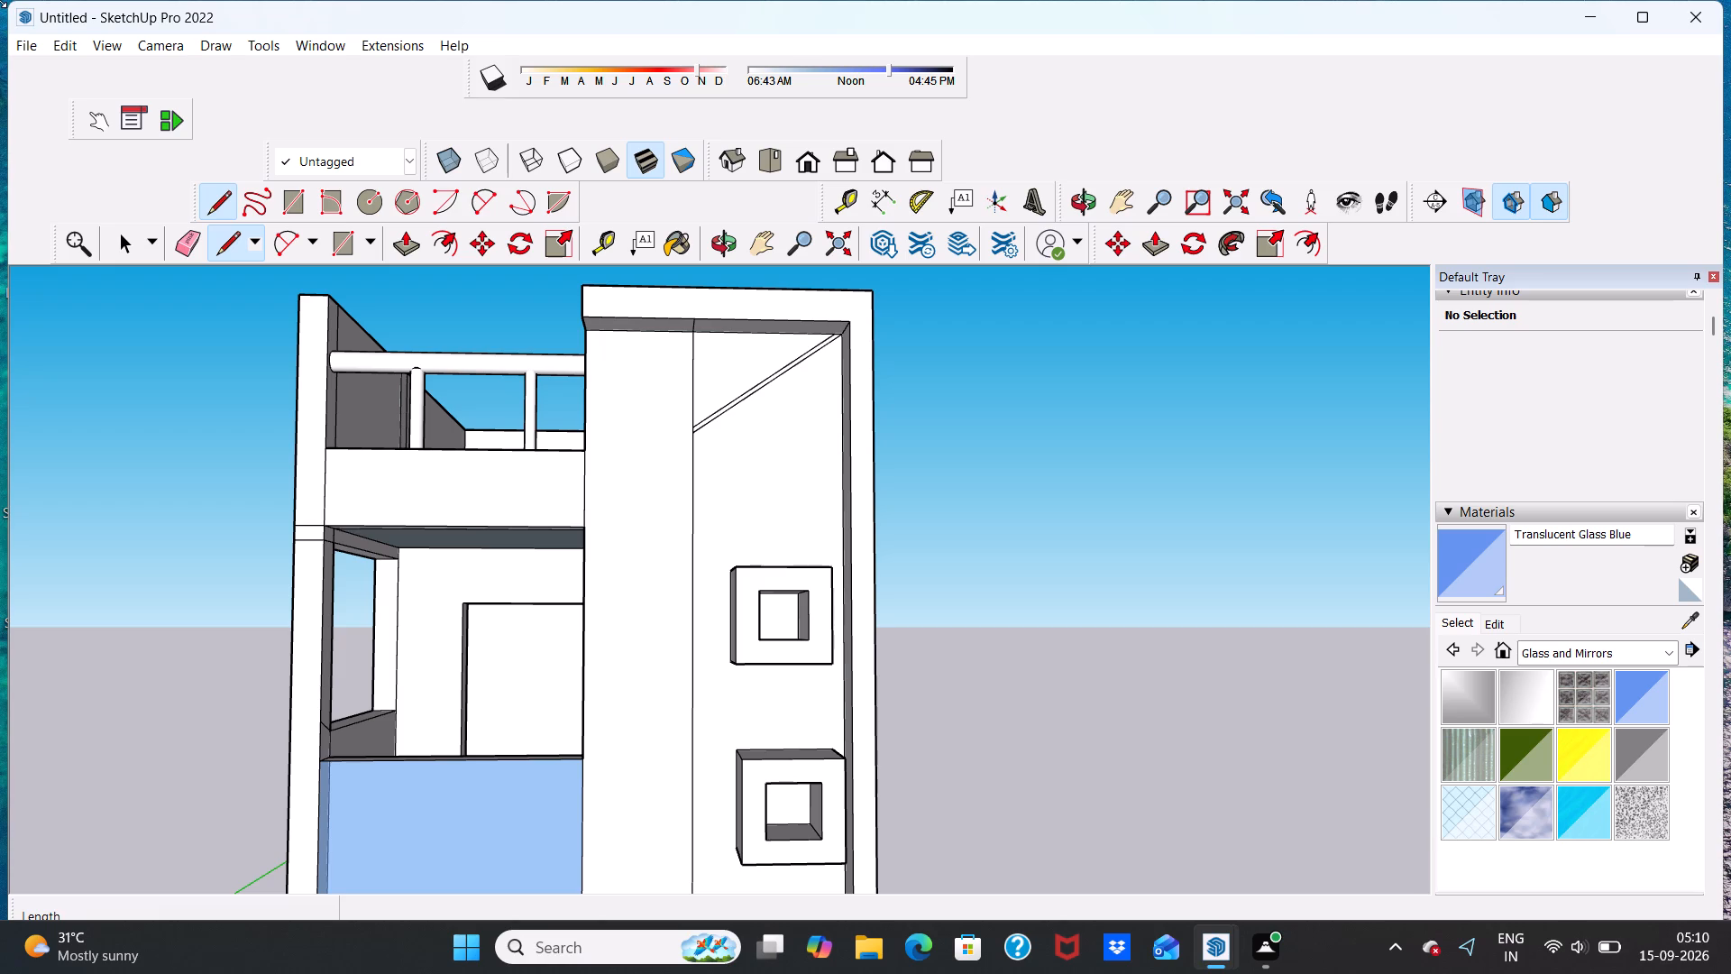
scroll(0, 12, down, 1)
scroll(599, 410, up, 5)
scroll(795, 386, down, 3)
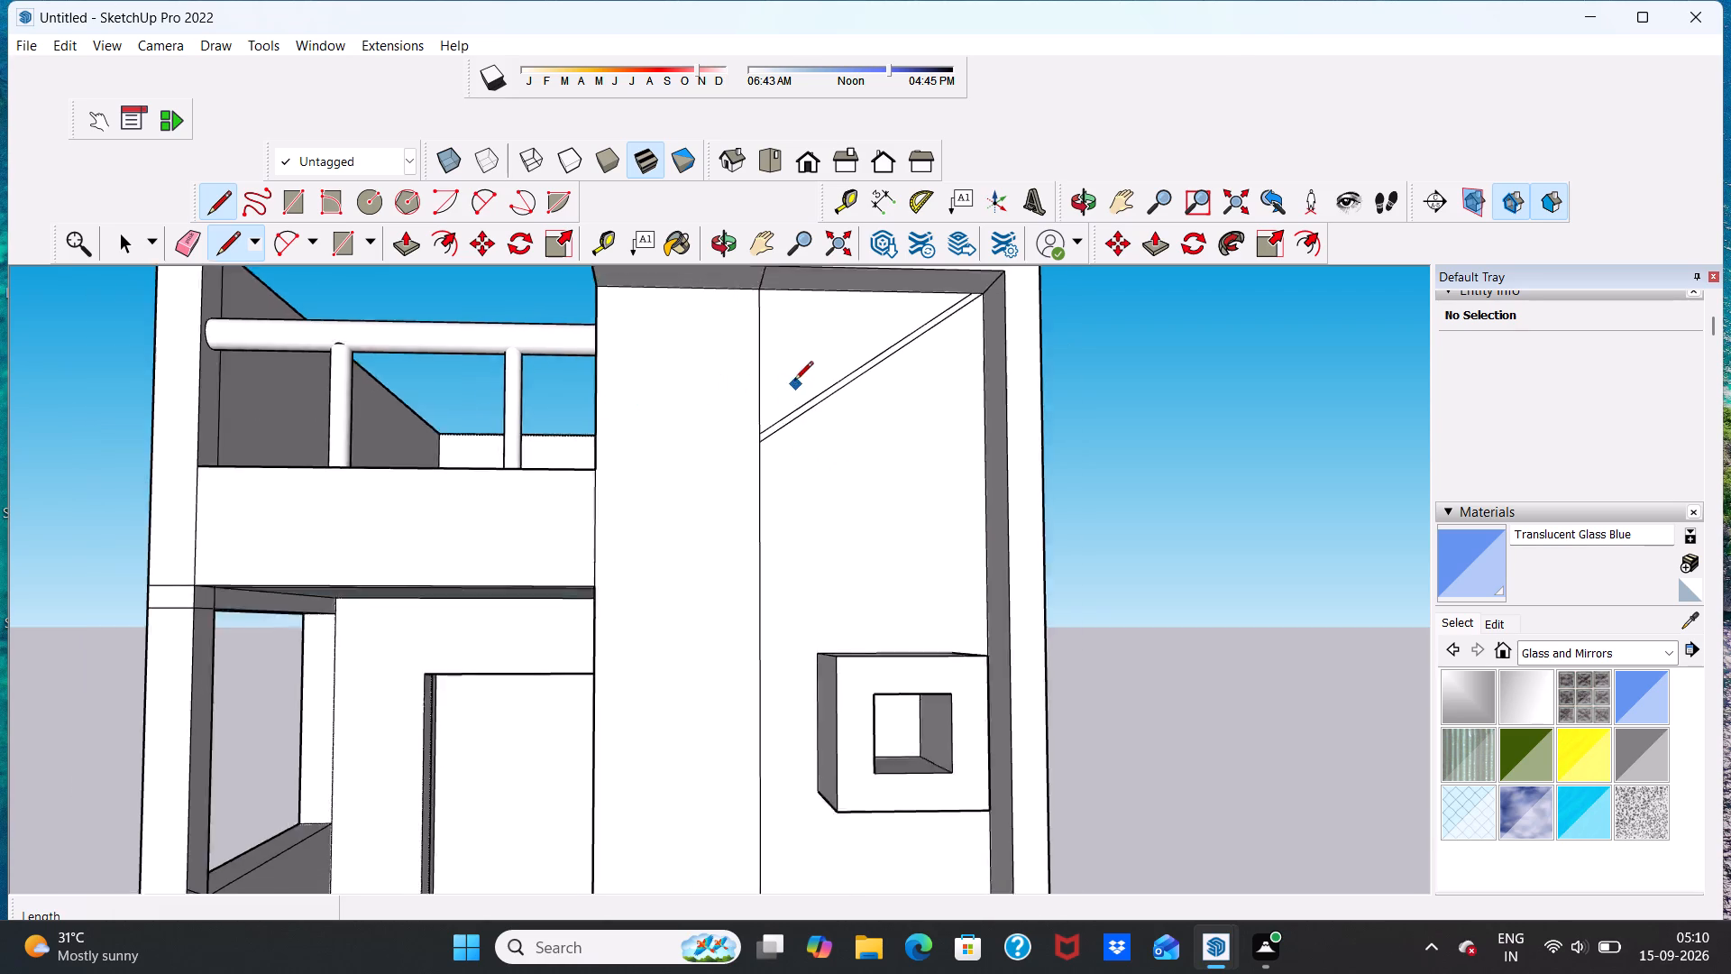
scroll(794, 381, down, 2)
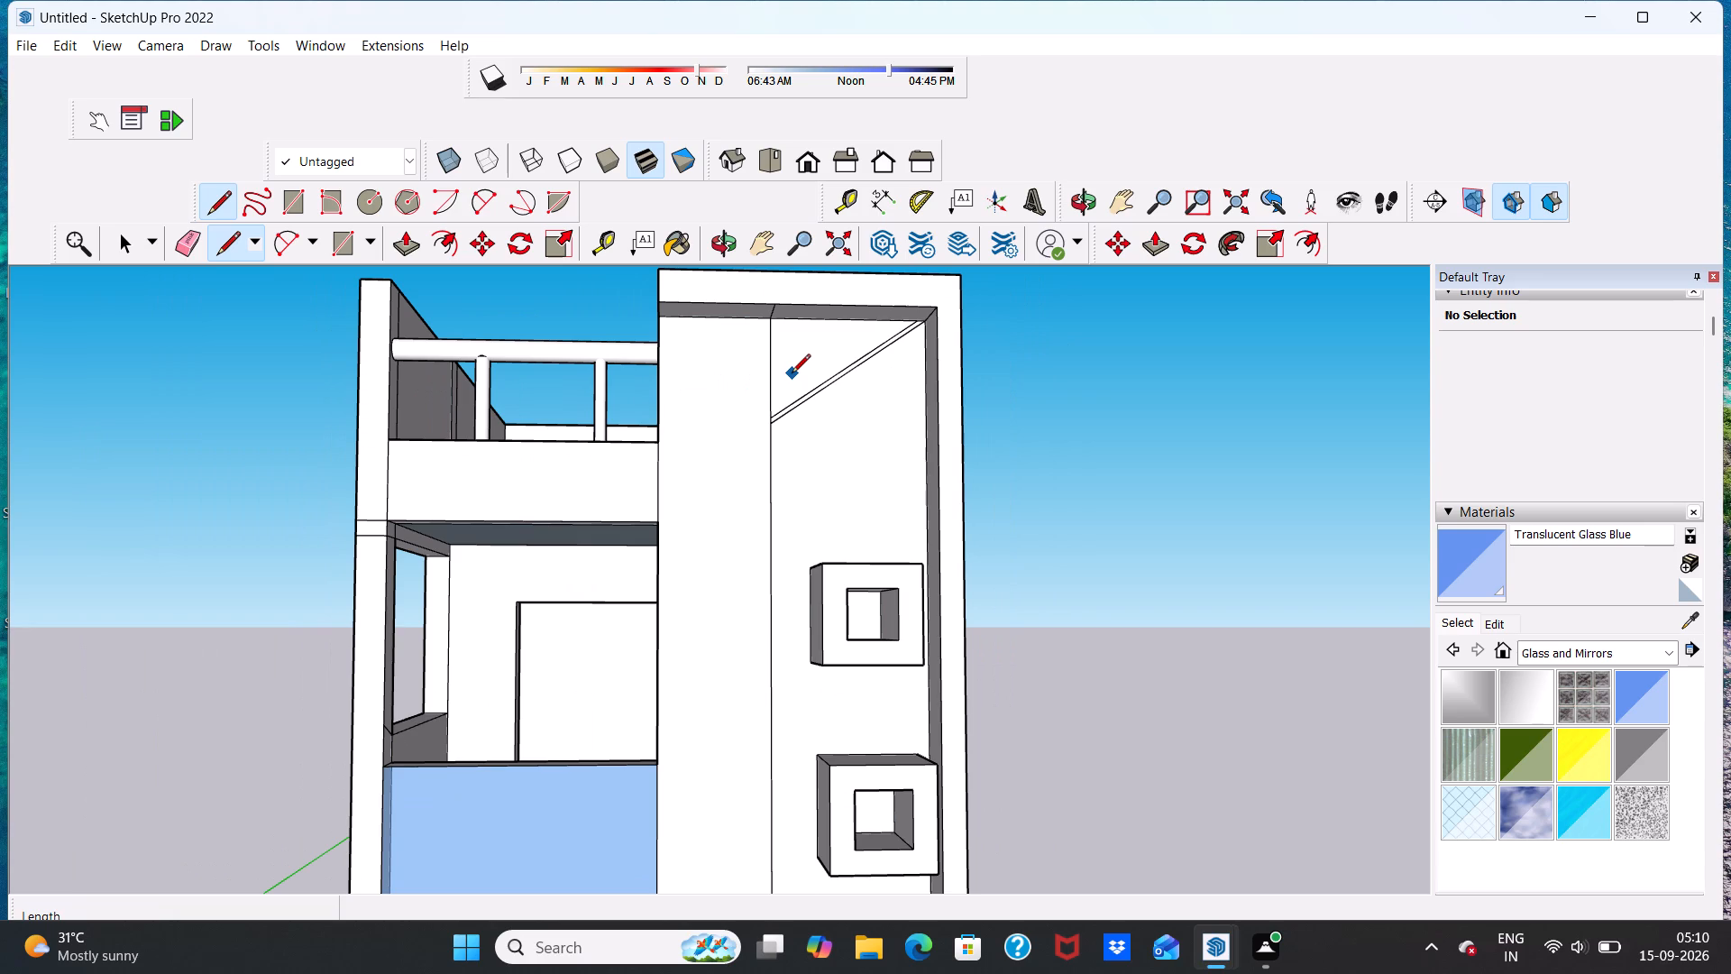
scroll(881, 488, up, 4)
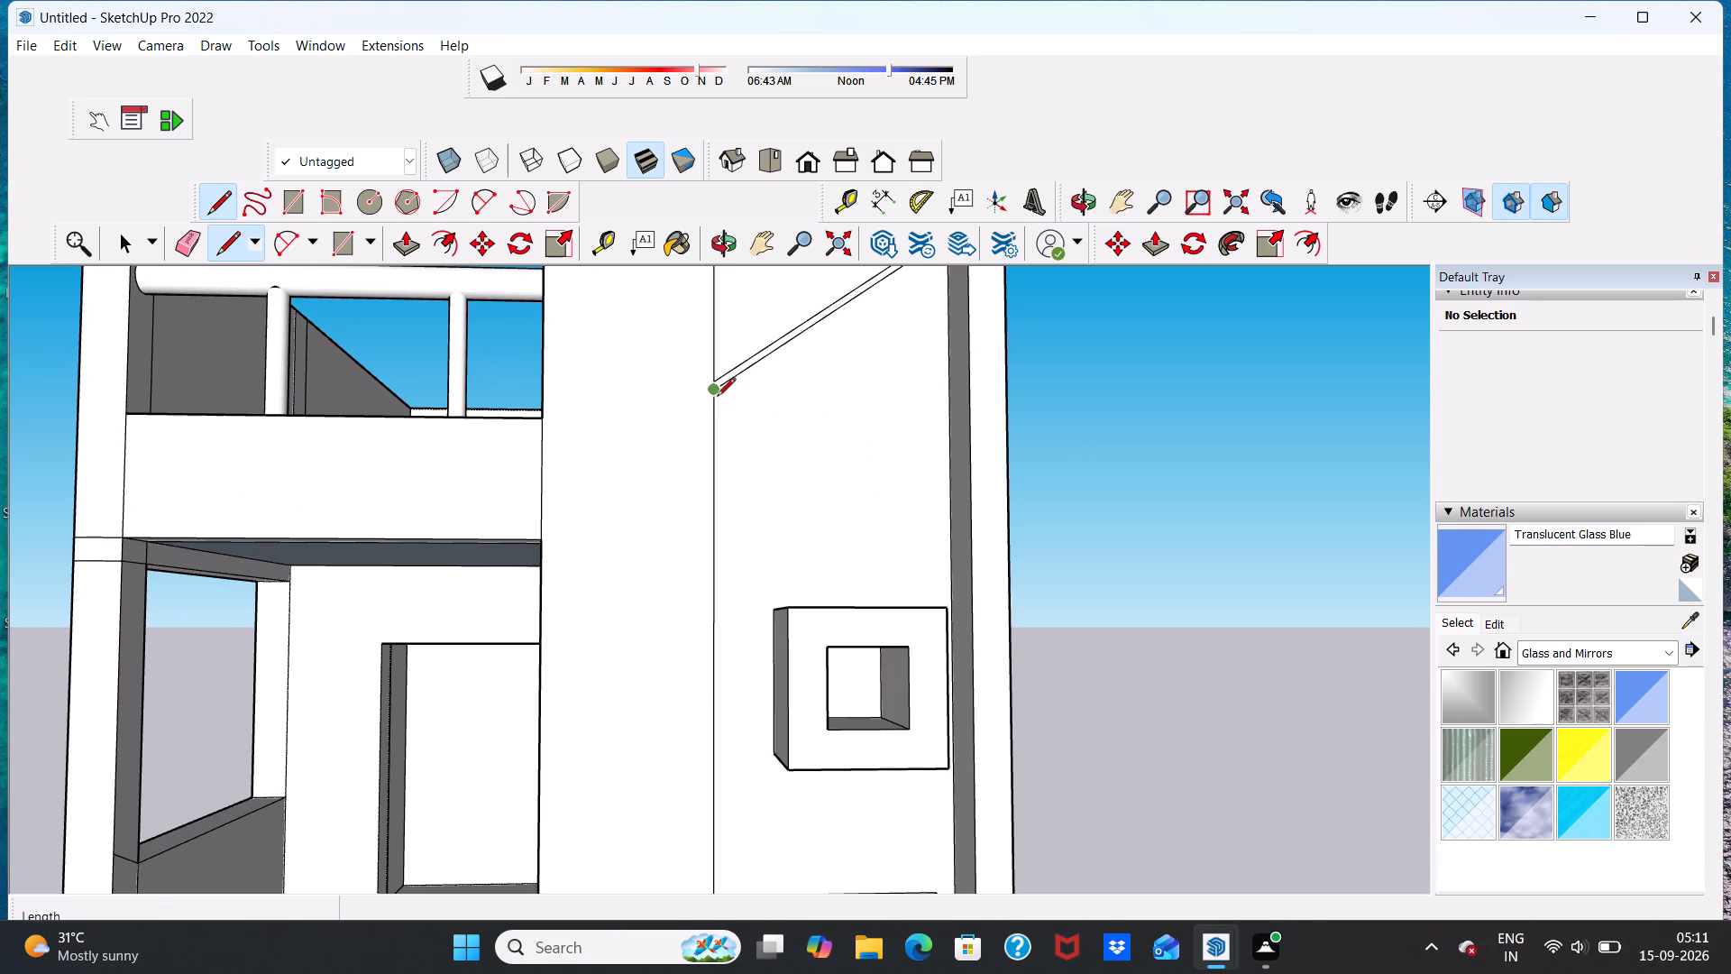
scroll(711, 398, up, 4)
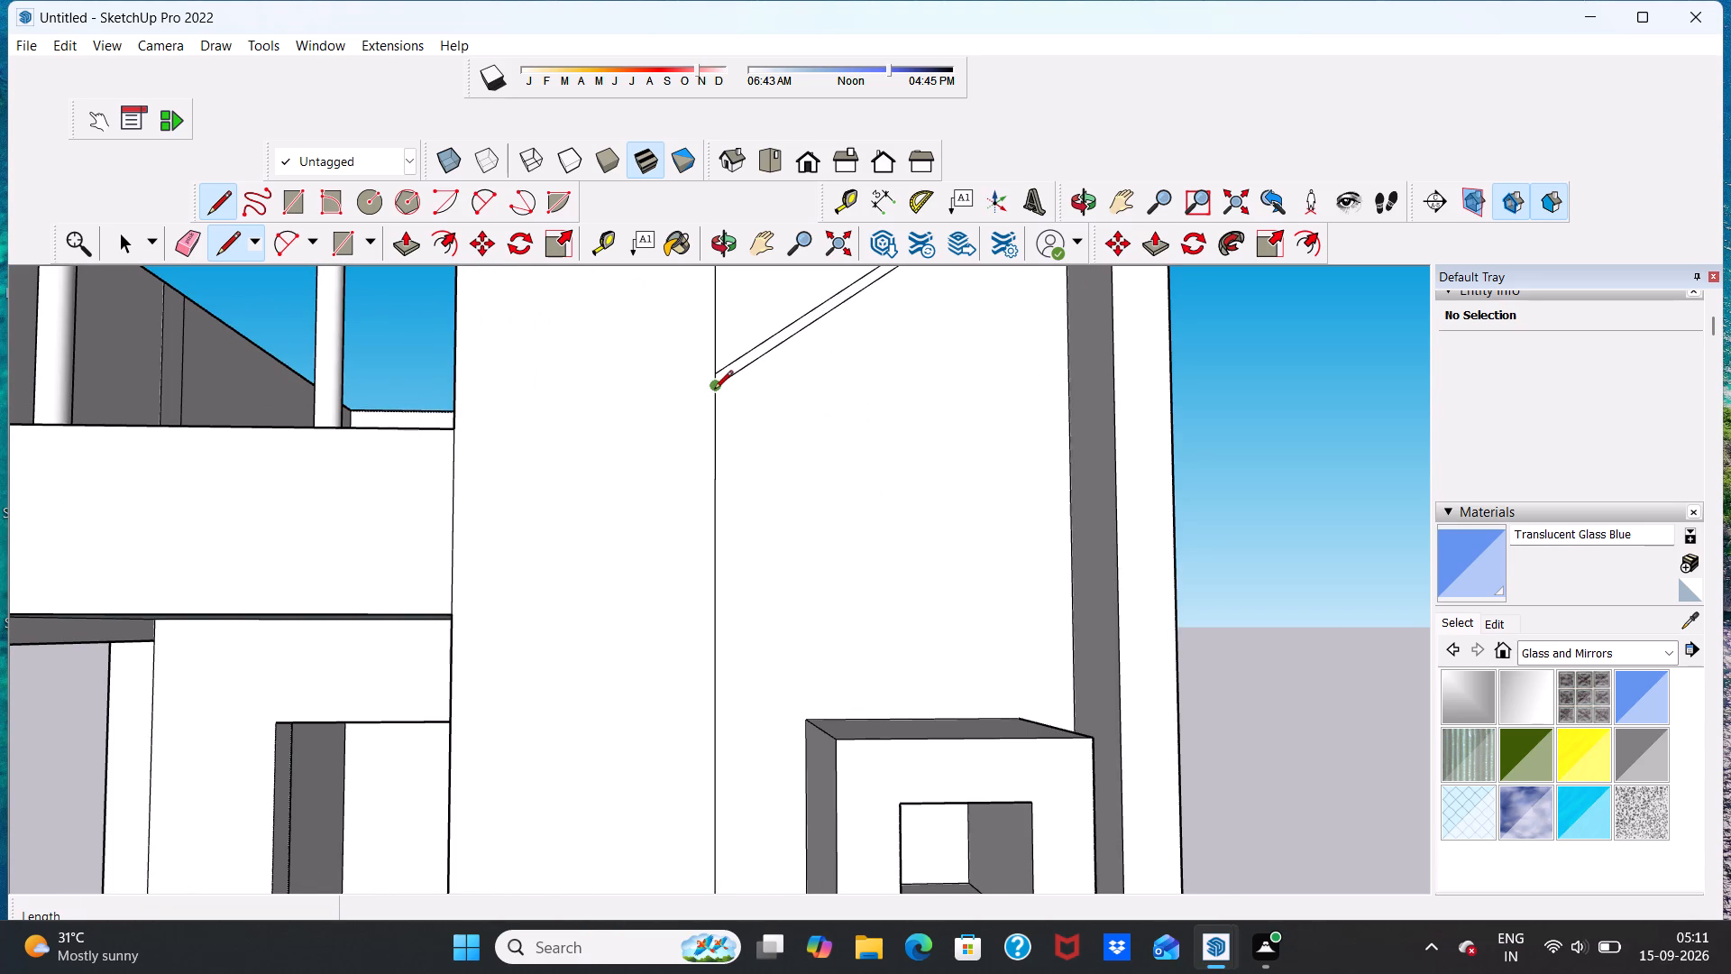
click(716, 391)
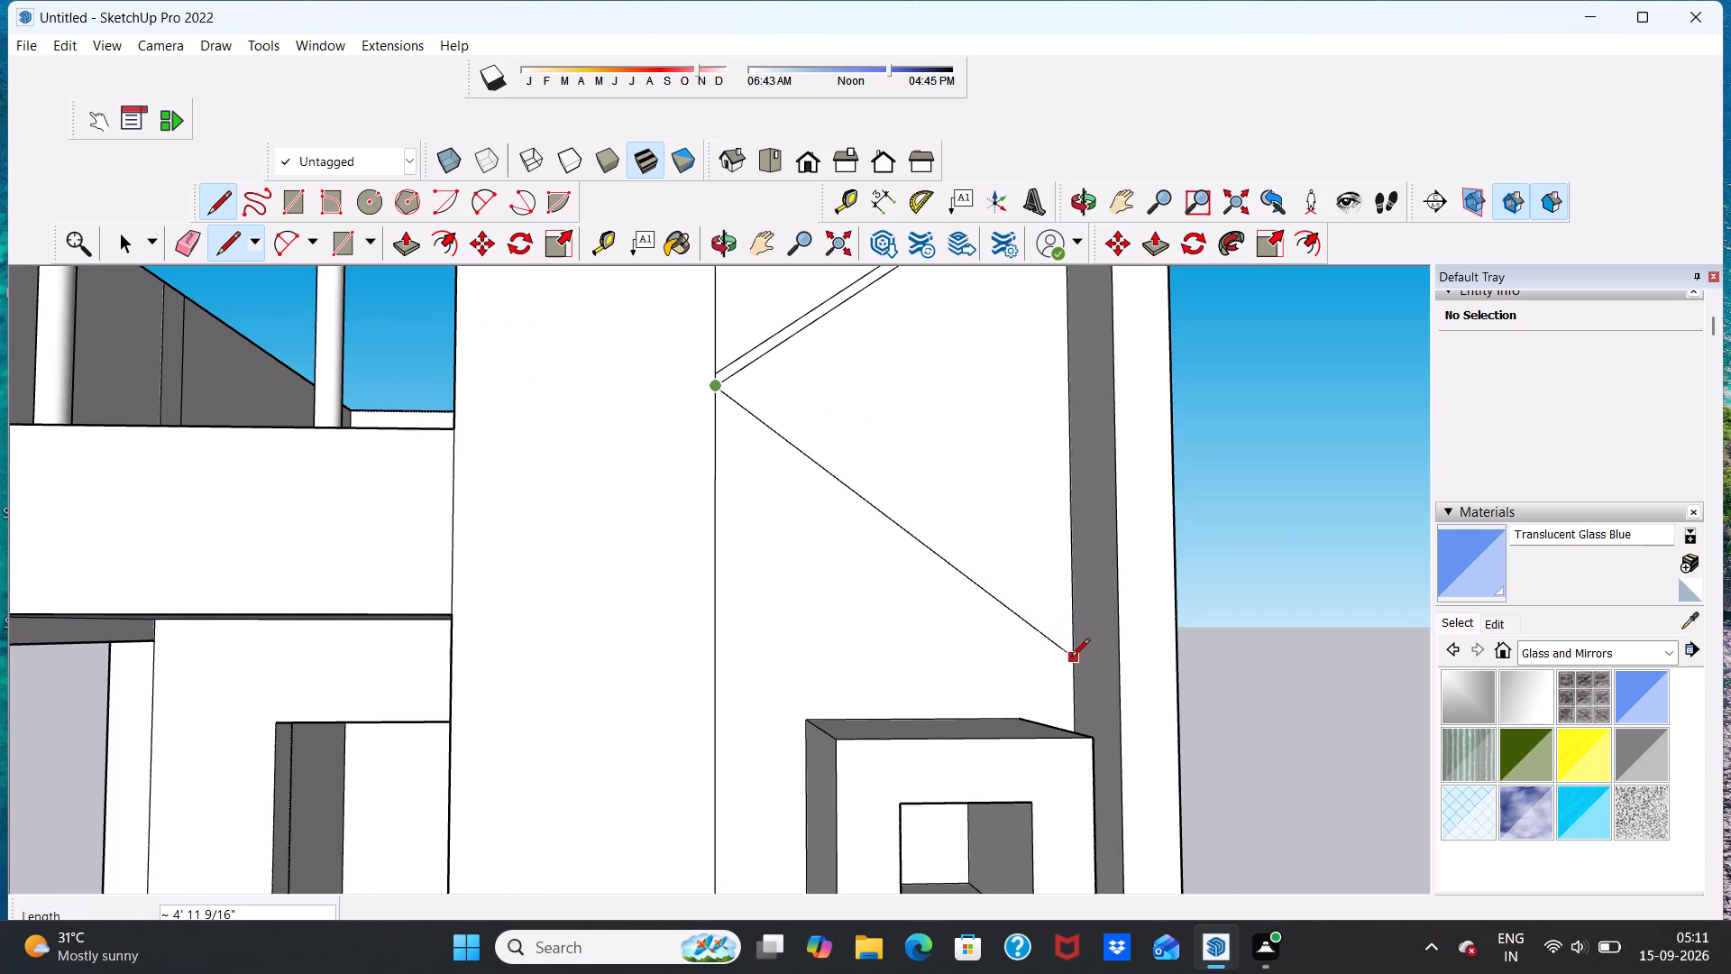
scroll(1071, 658, up, 6)
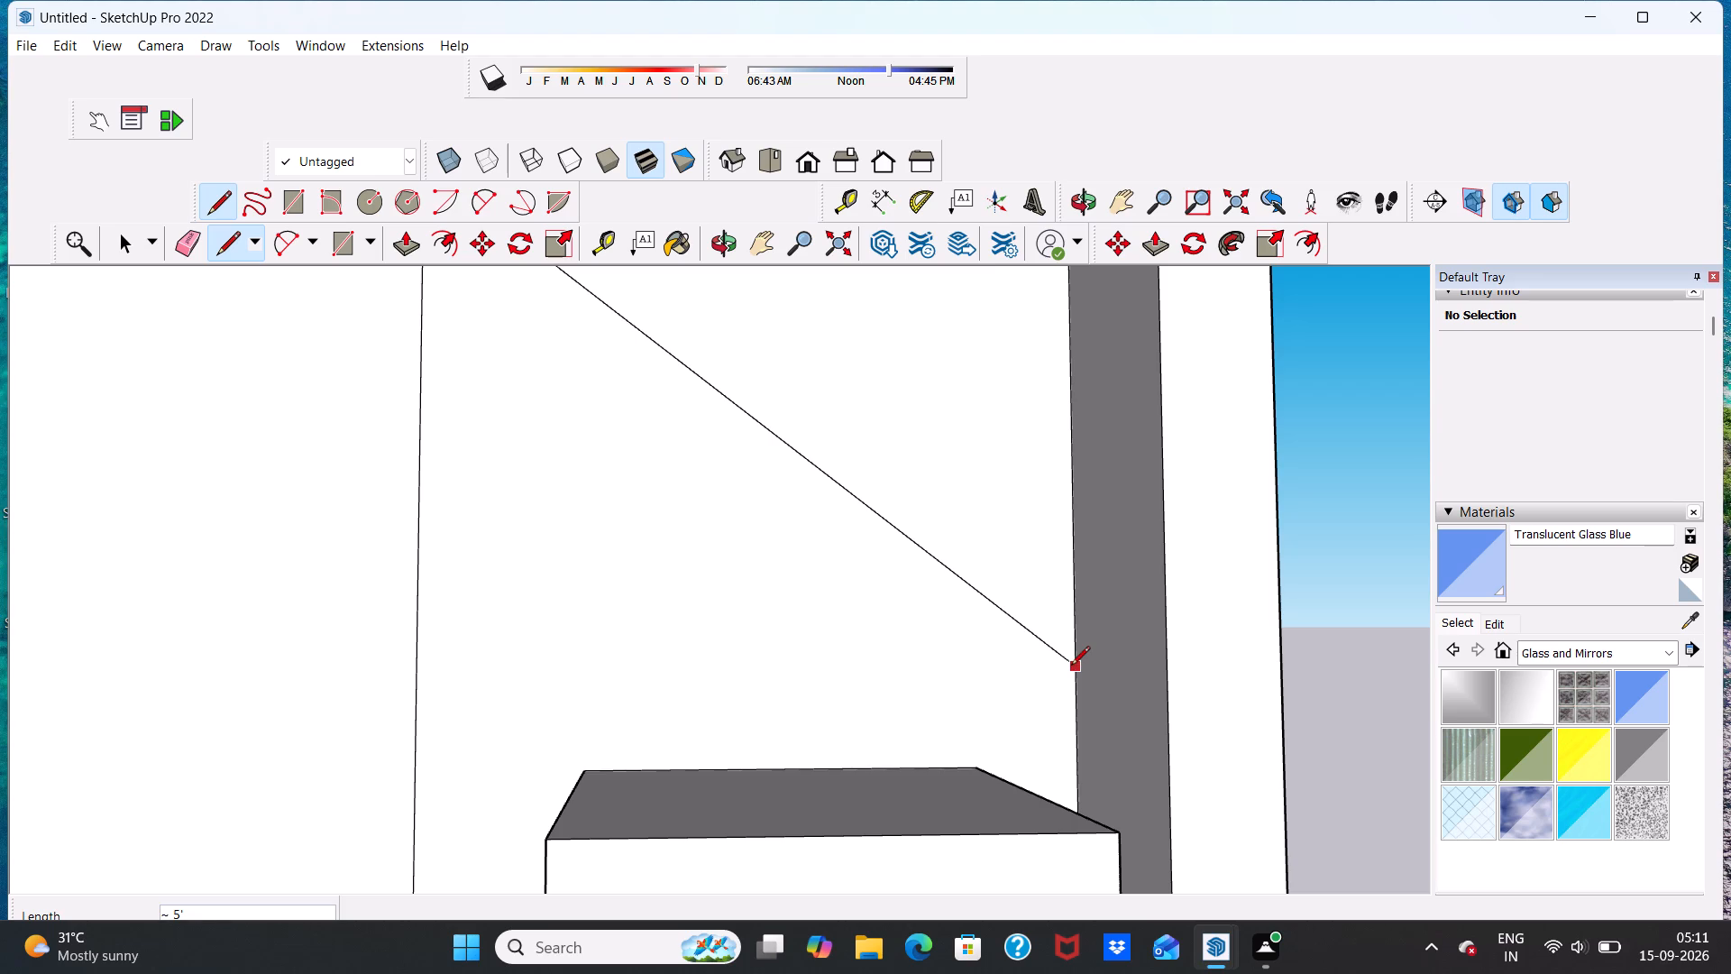
click(1073, 652)
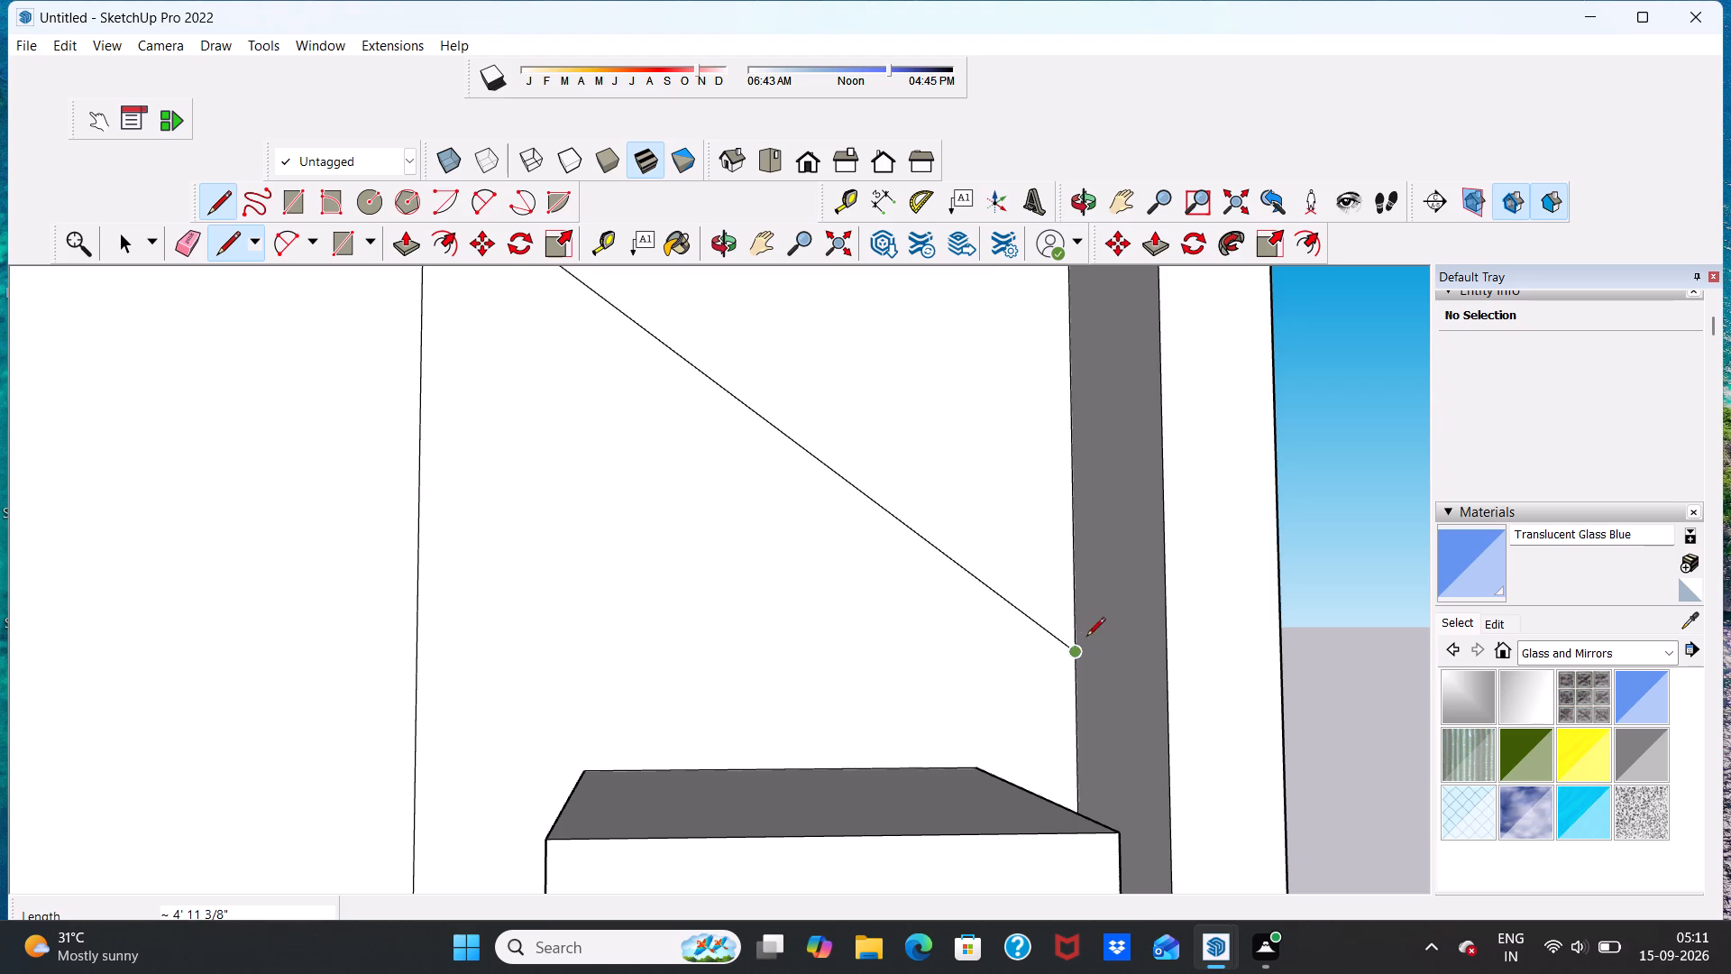
Draw a parallel diagonal about 4' 11" just below the descending one, from the vertical dividing line to the band's inner edge.
scroll(1091, 630, down, 13)
scroll(878, 457, up, 4)
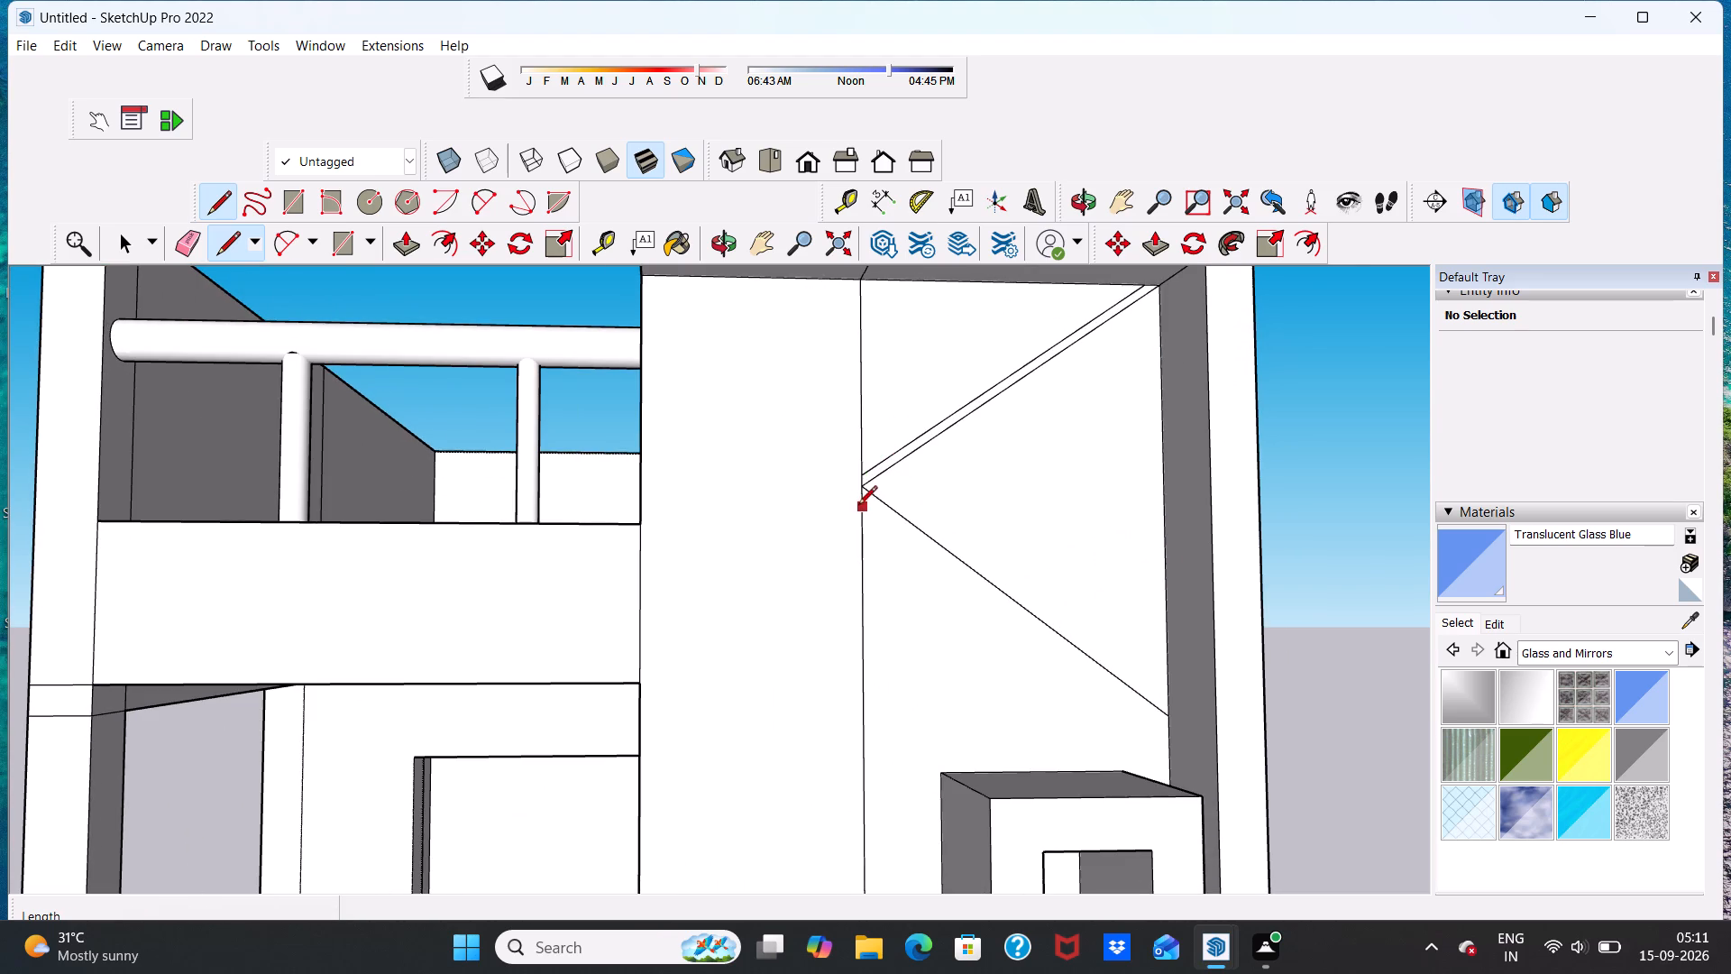
scroll(858, 506, up, 2)
click(858, 501)
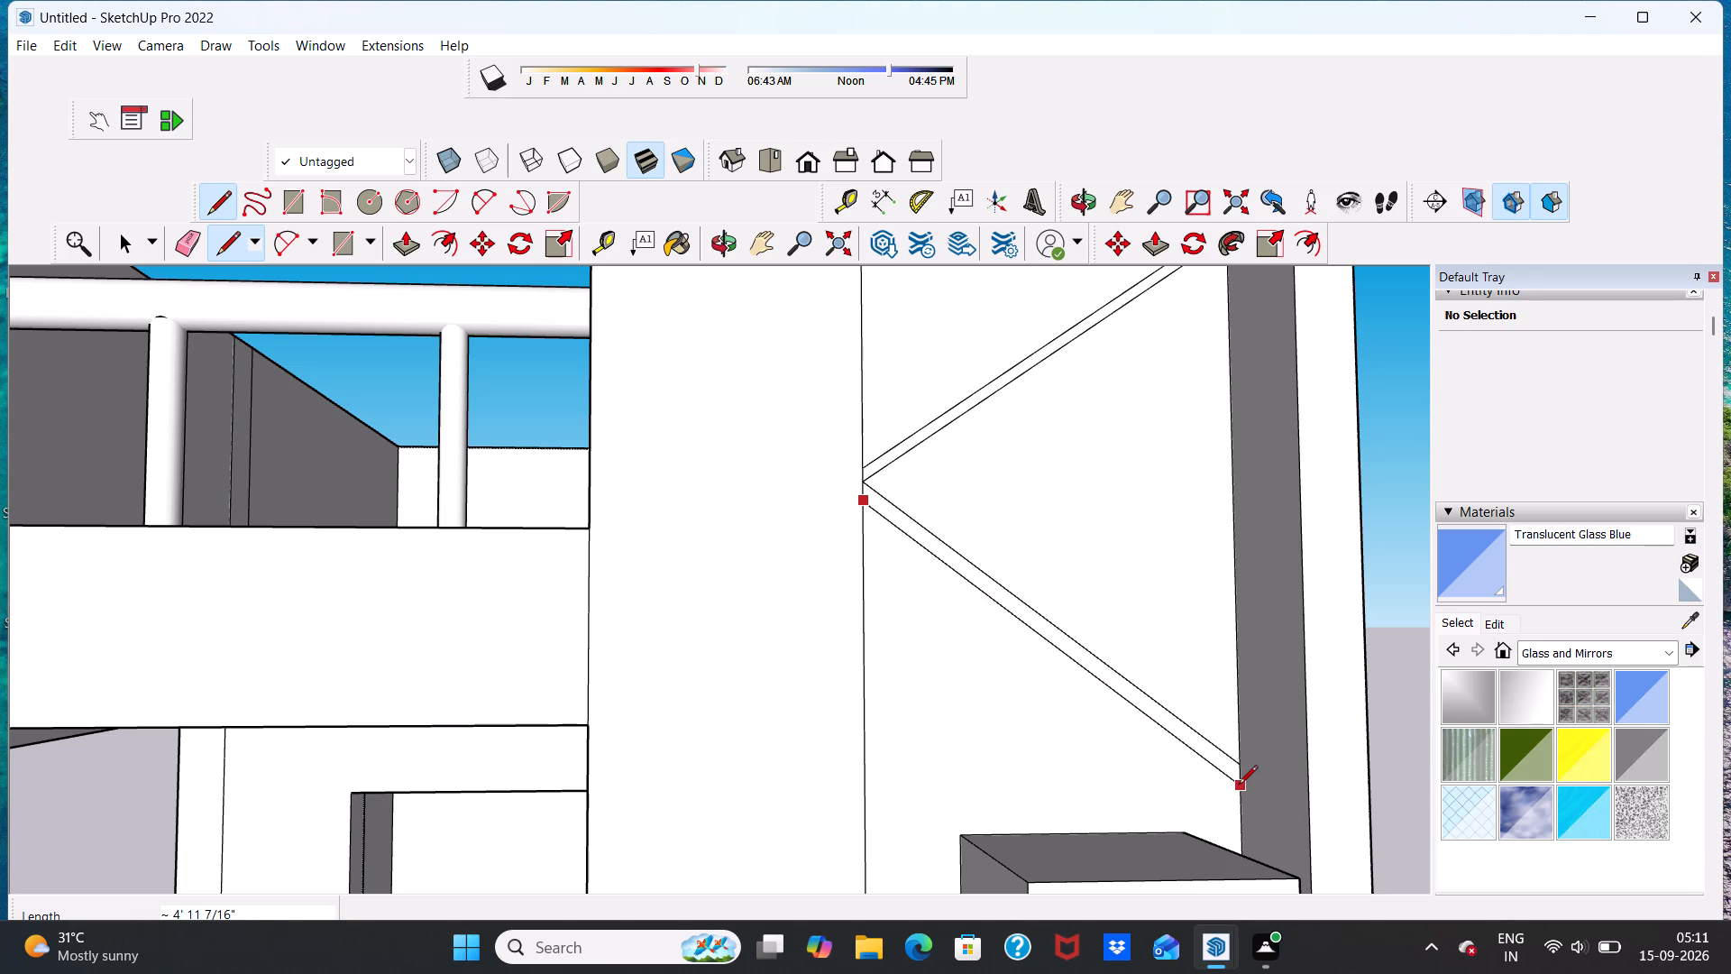
Finish the lower parallel diagonal, about 4' 11 7/16" long, at the vertical band's inner edge above the upper square frame.
click(1241, 780)
Draw a diagonal about 4' 5 9/16" between the two square frames, from the vertical band's inner edge down to the dividing line.
scroll(1132, 583, down, 7)
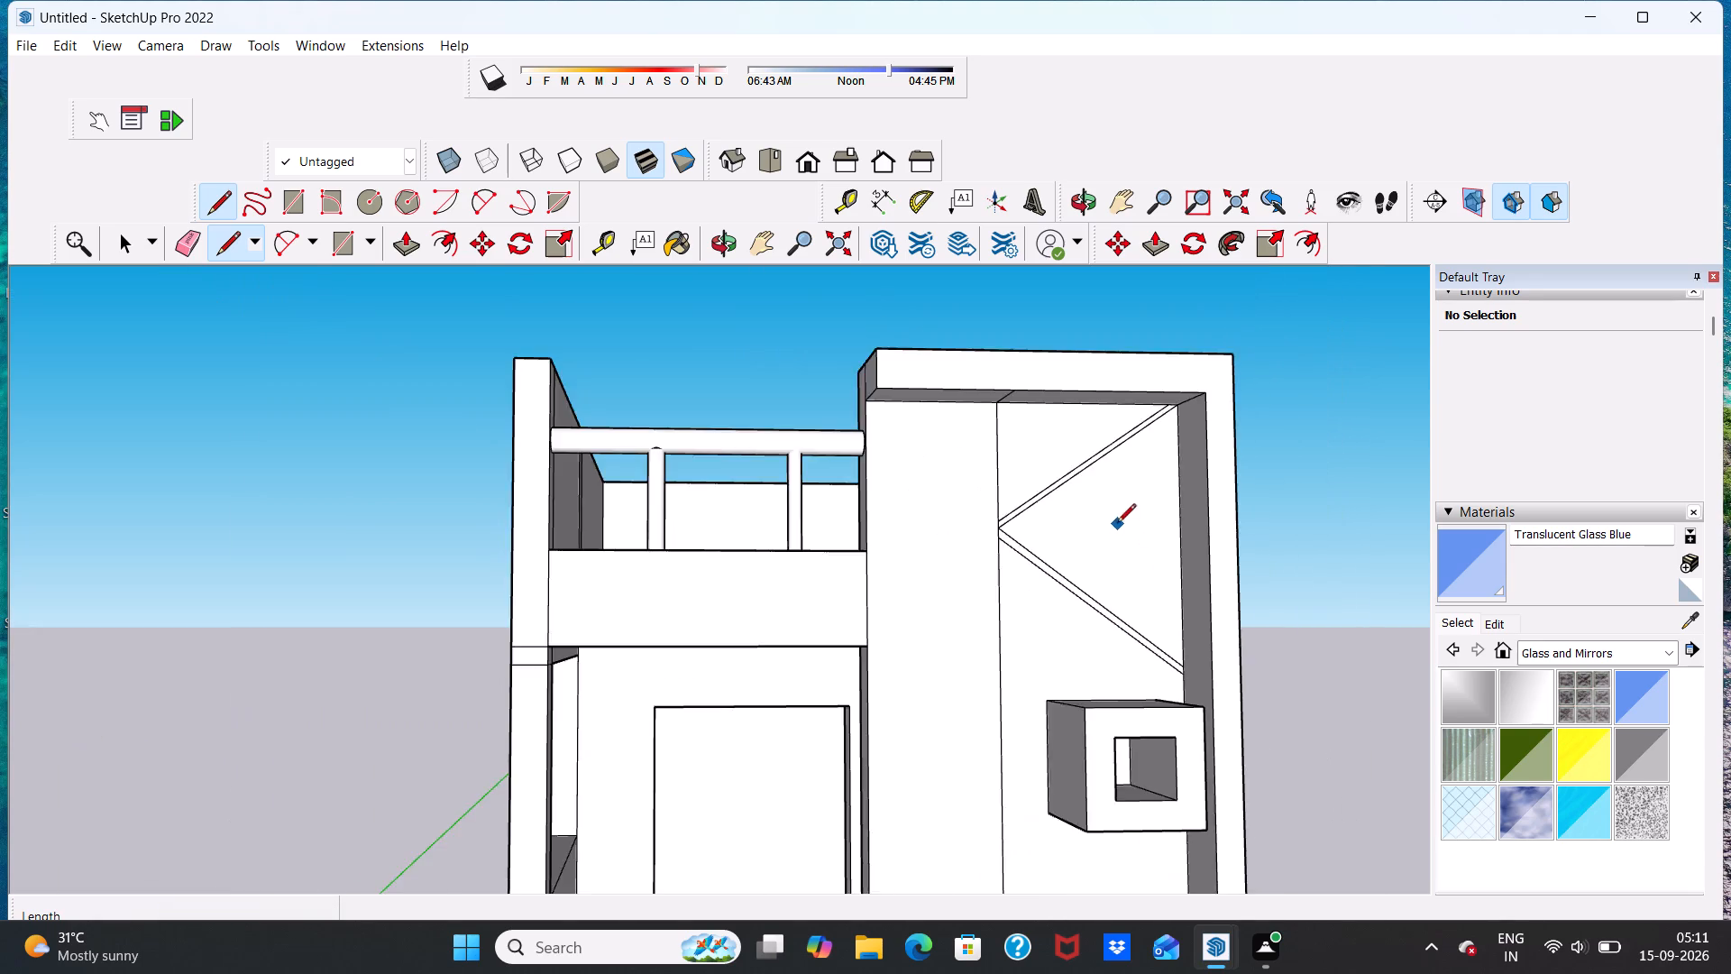
scroll(1117, 524, down, 10)
scroll(1195, 717, up, 4)
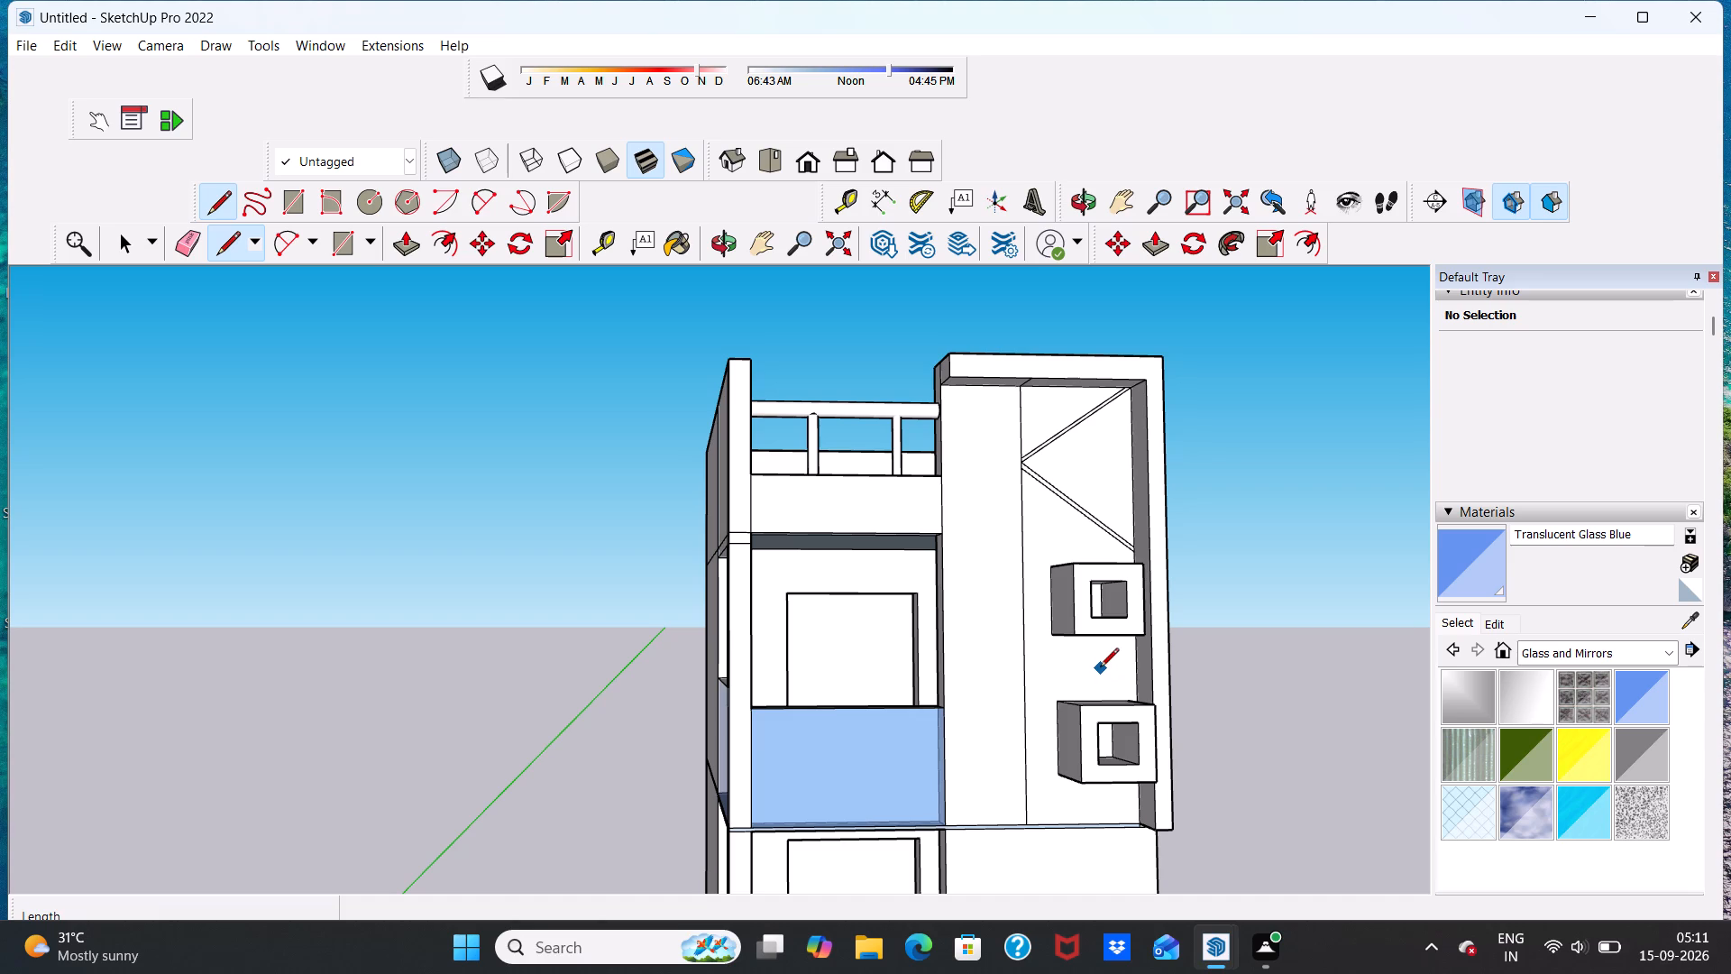
middle_drag(1104, 663, 1039, 571)
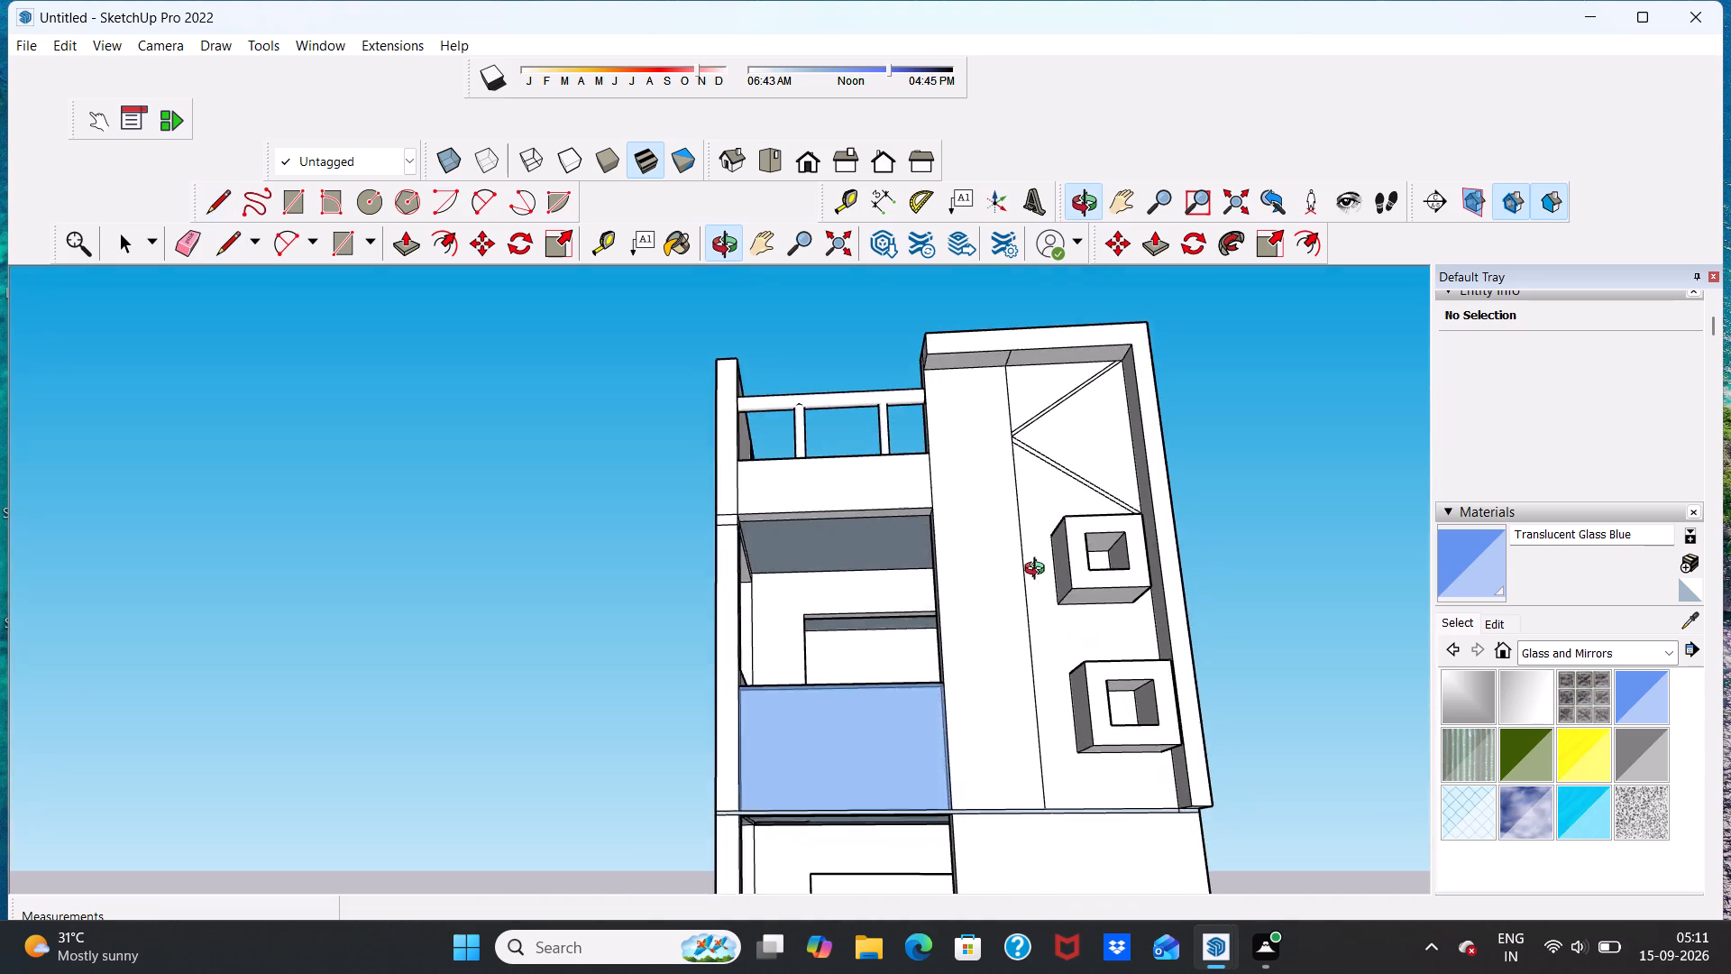
middle_drag(1039, 571, 1004, 597)
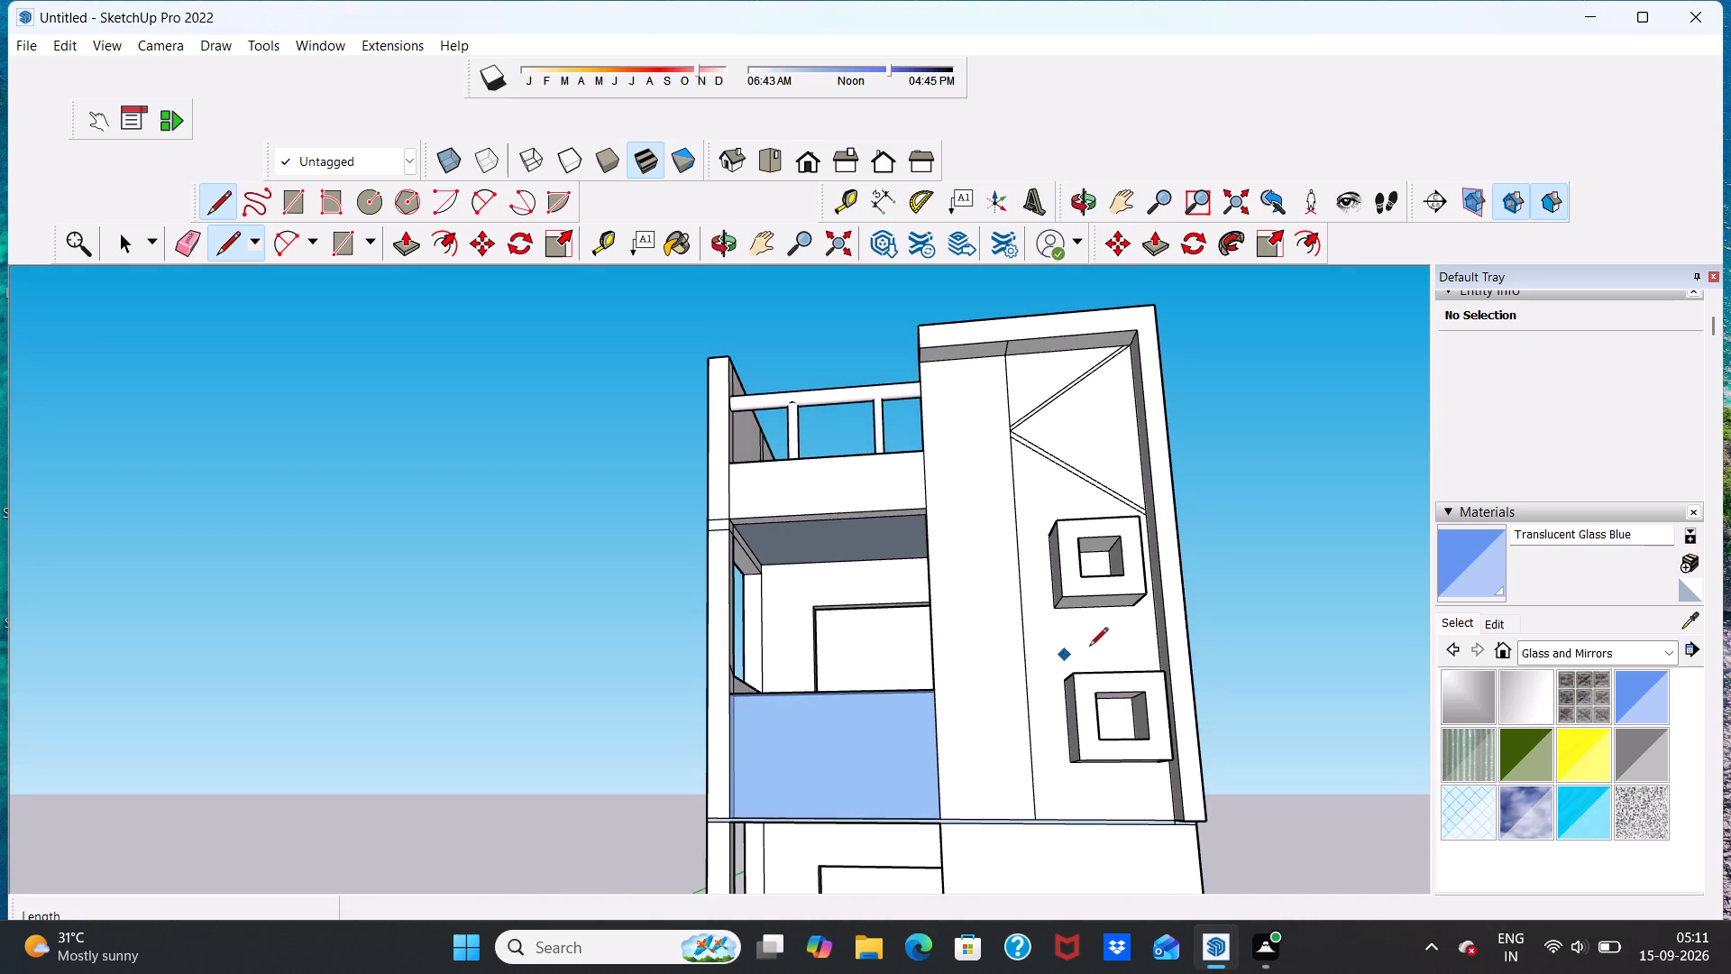
scroll(1153, 601, up, 3)
click(1153, 600)
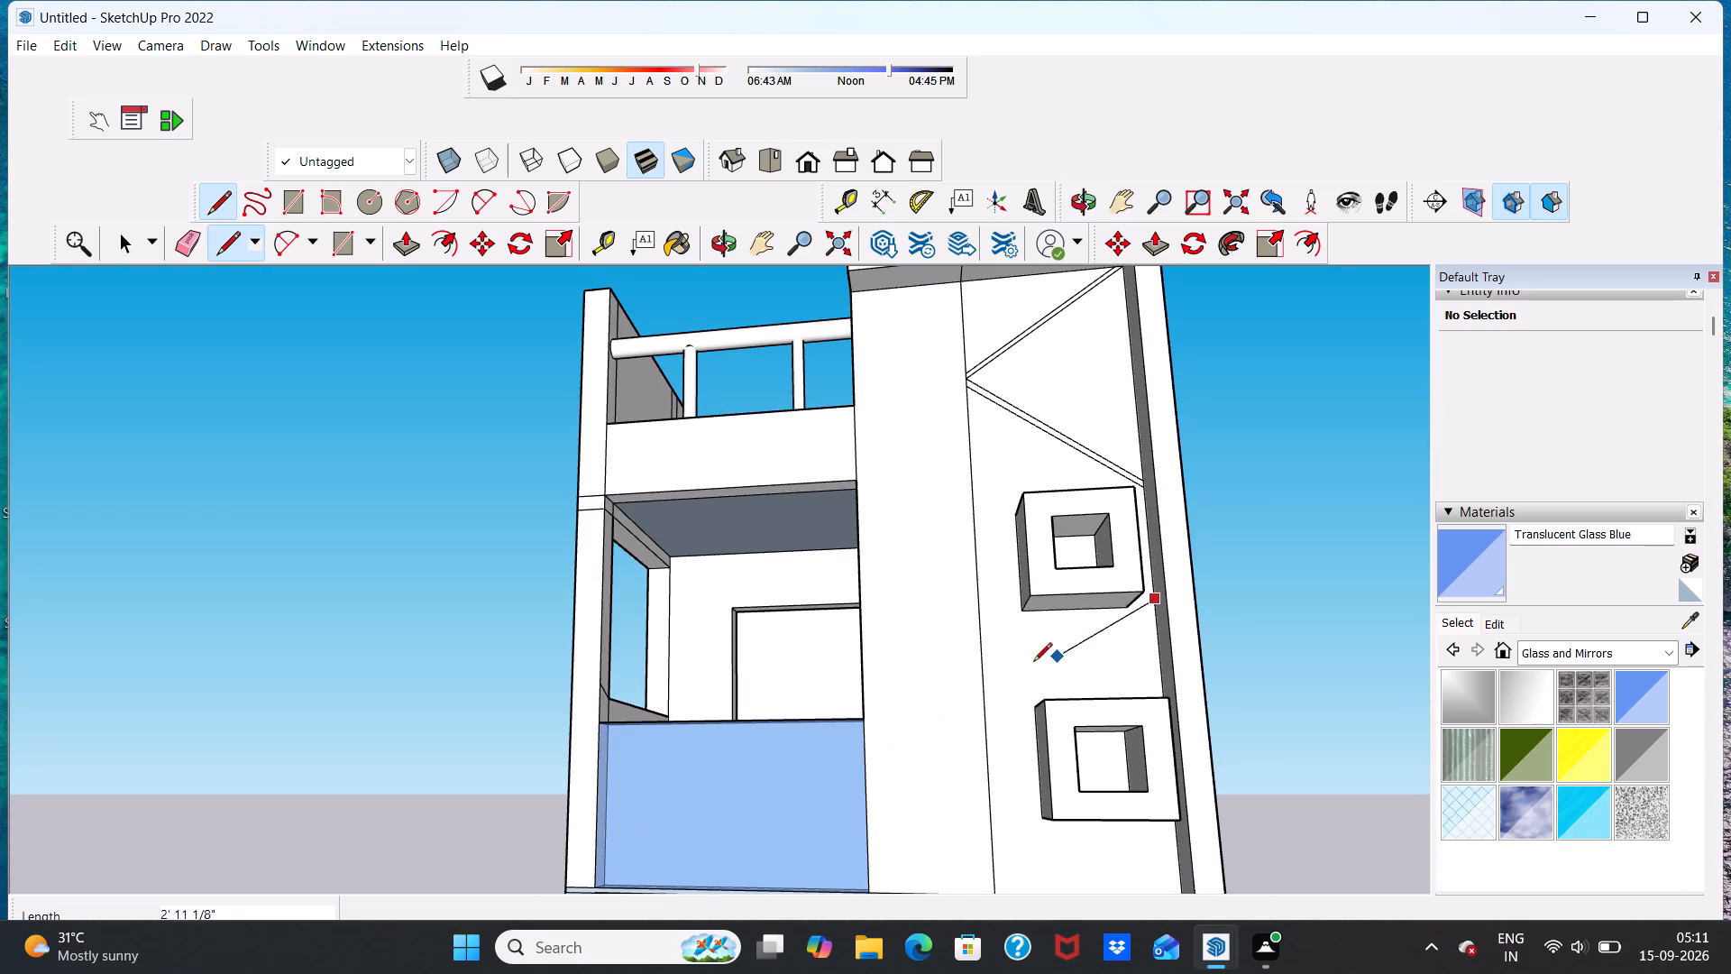
click(977, 691)
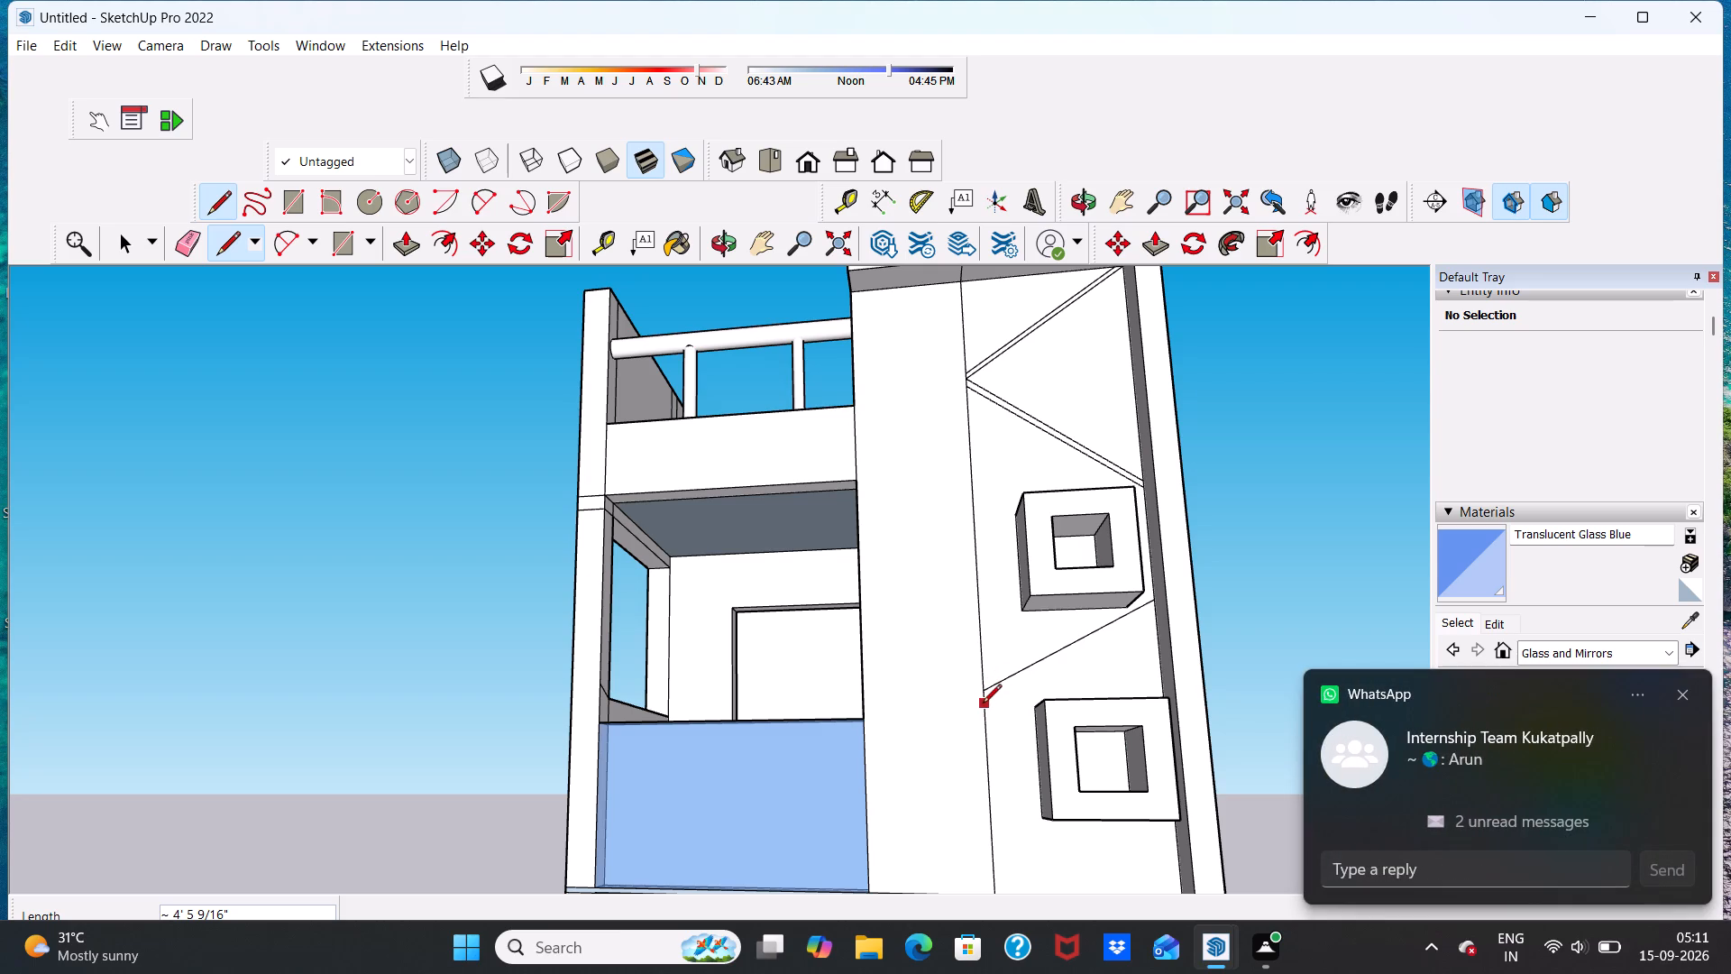
Draw a parallel diagonal about 4' 5 7/8" just below it, from the dividing line up to the band's inner edge.
click(983, 704)
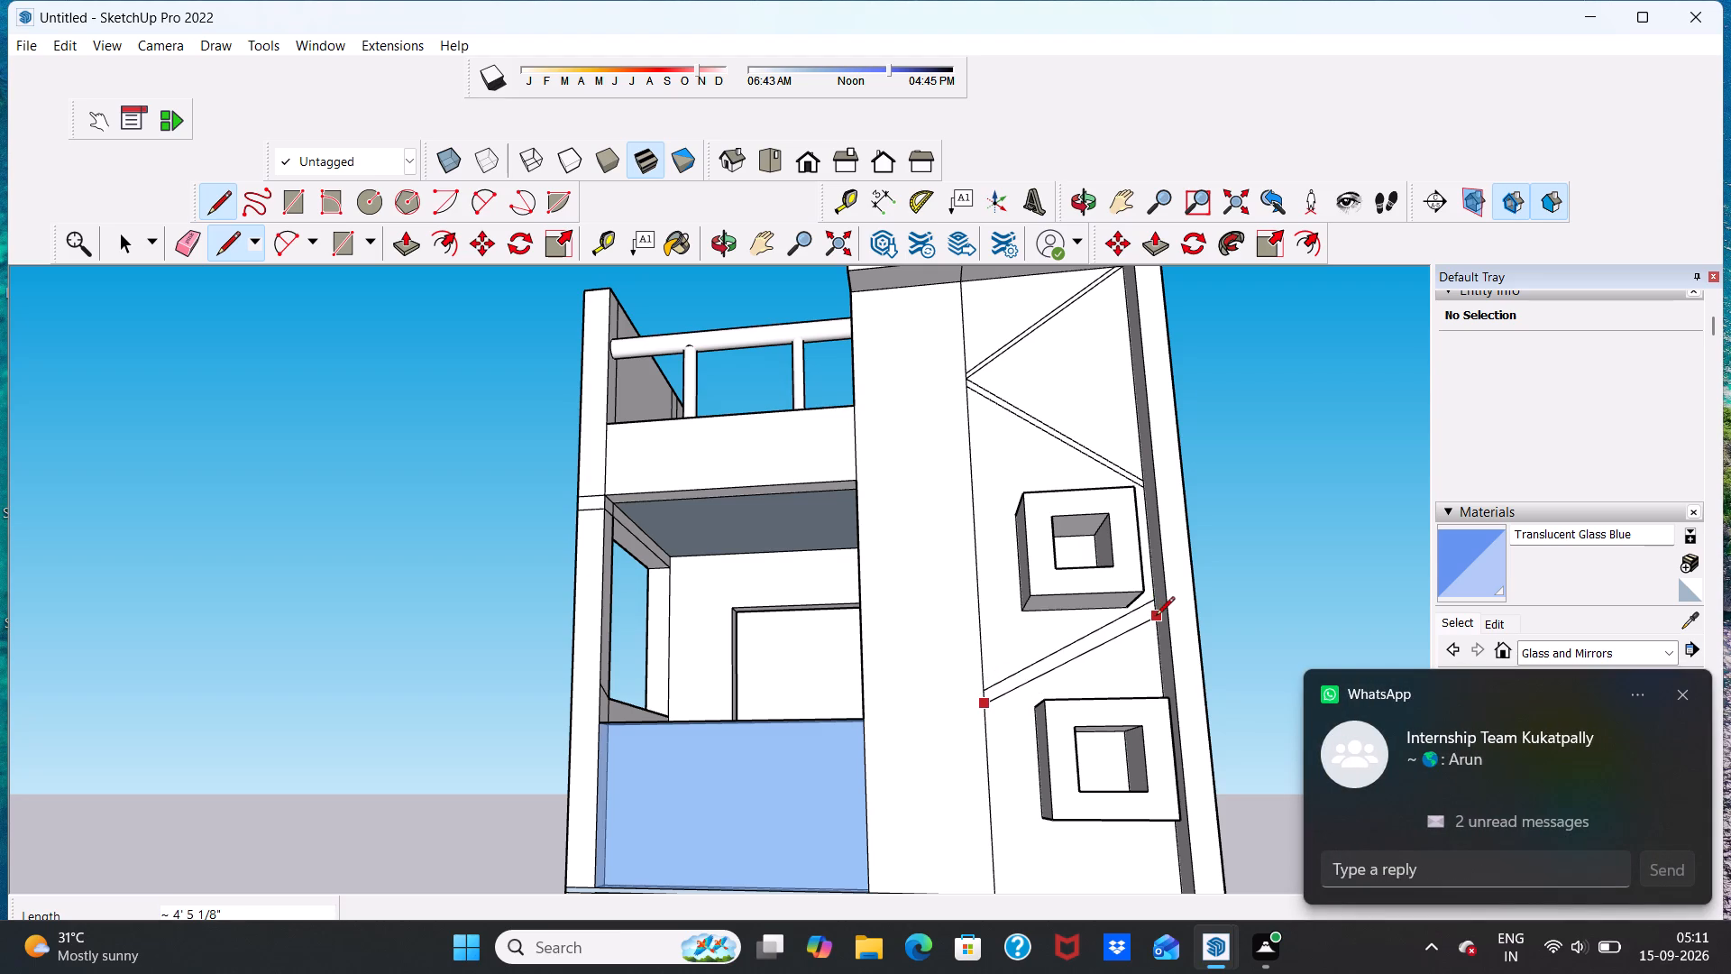
scroll(1155, 617, up, 7)
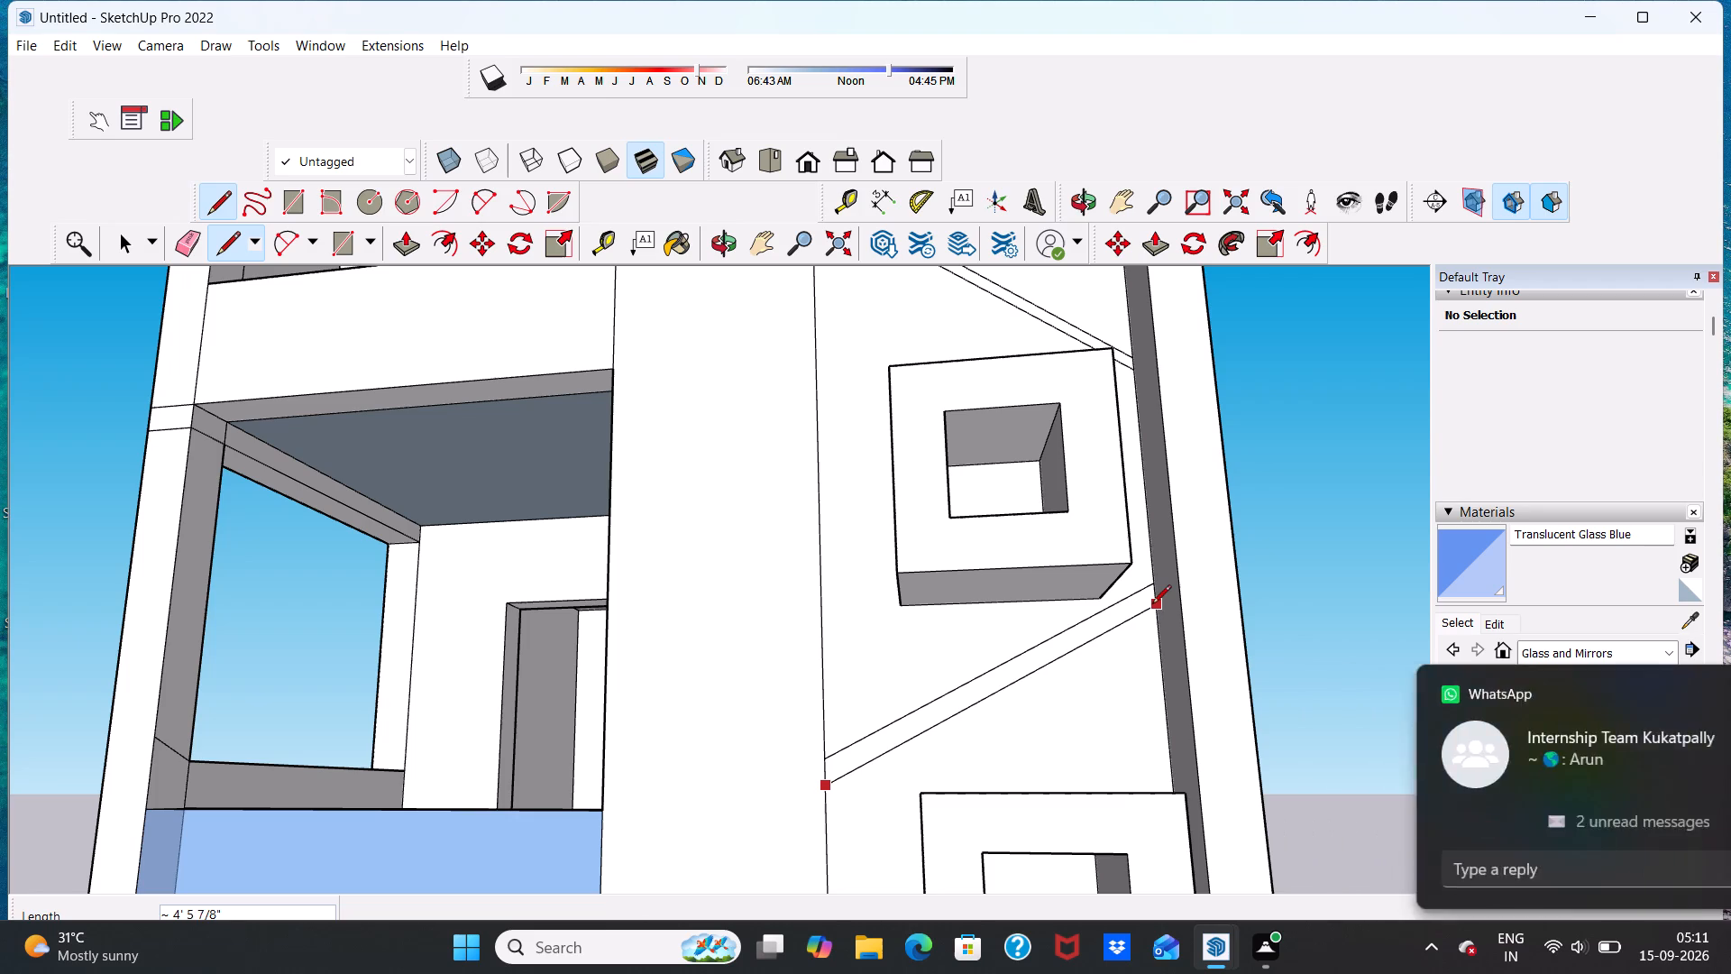
click(1153, 602)
Draw a diagonal about 4' 3 7/8" from the dividing line's bottom end up to the band's inner edge, below the lower square frame.
scroll(1168, 603, down, 14)
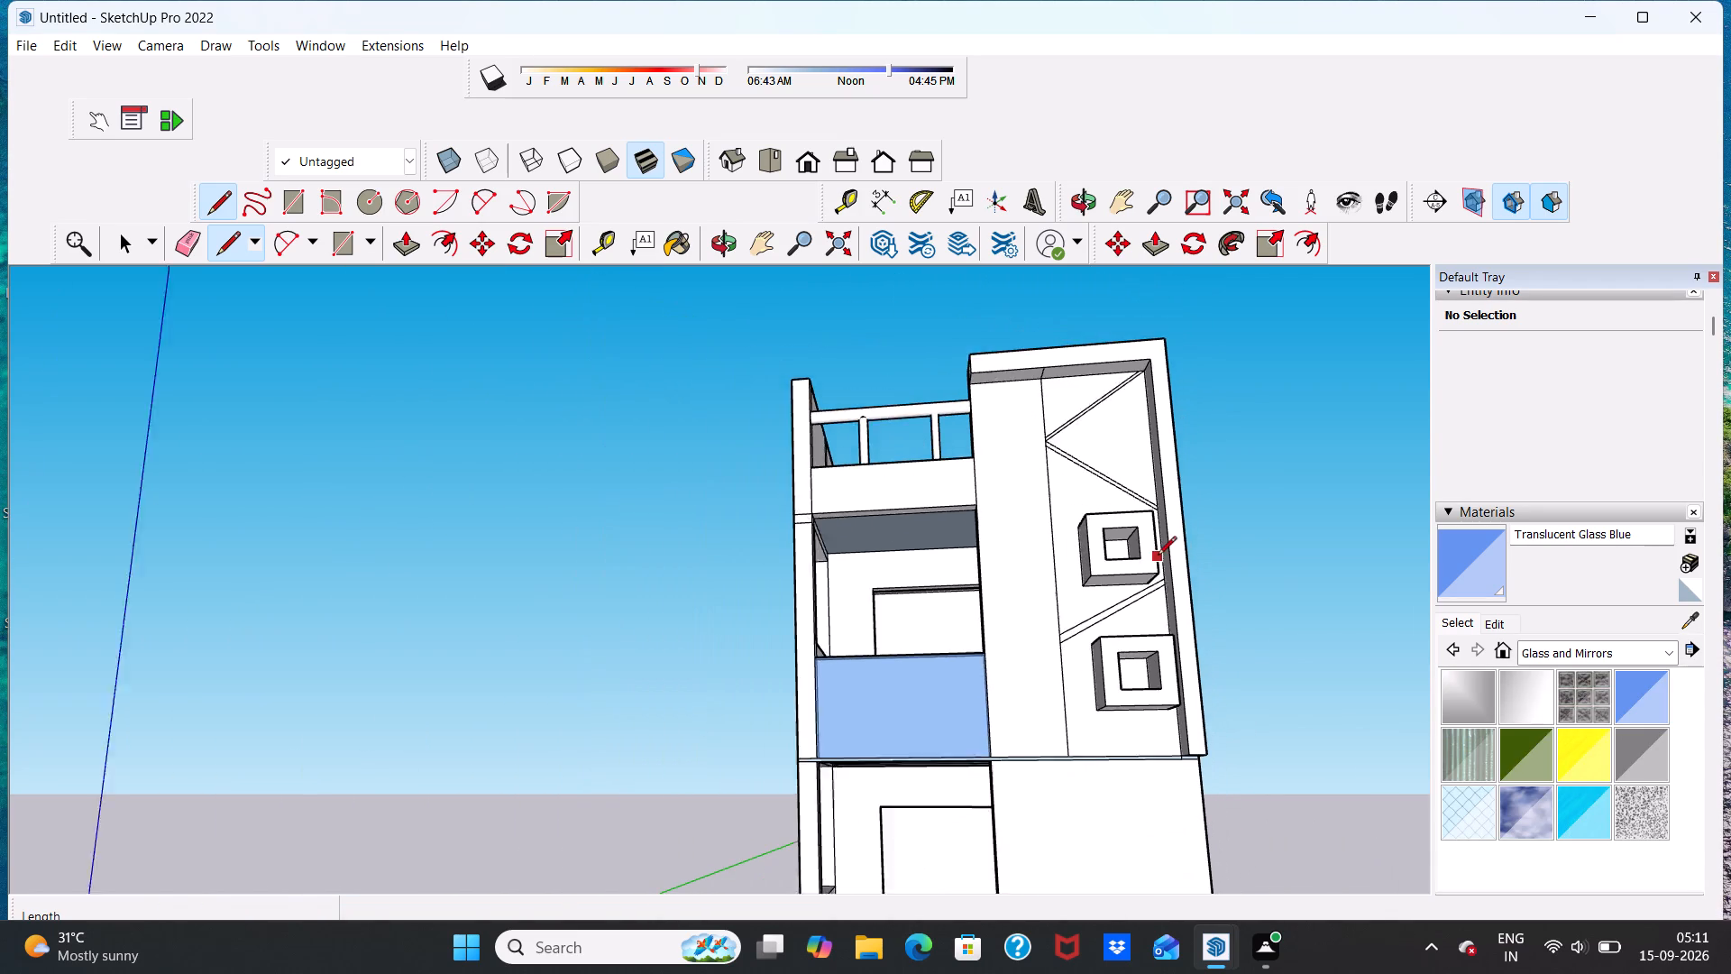
scroll(1158, 556, down, 3)
scroll(1169, 619, up, 3)
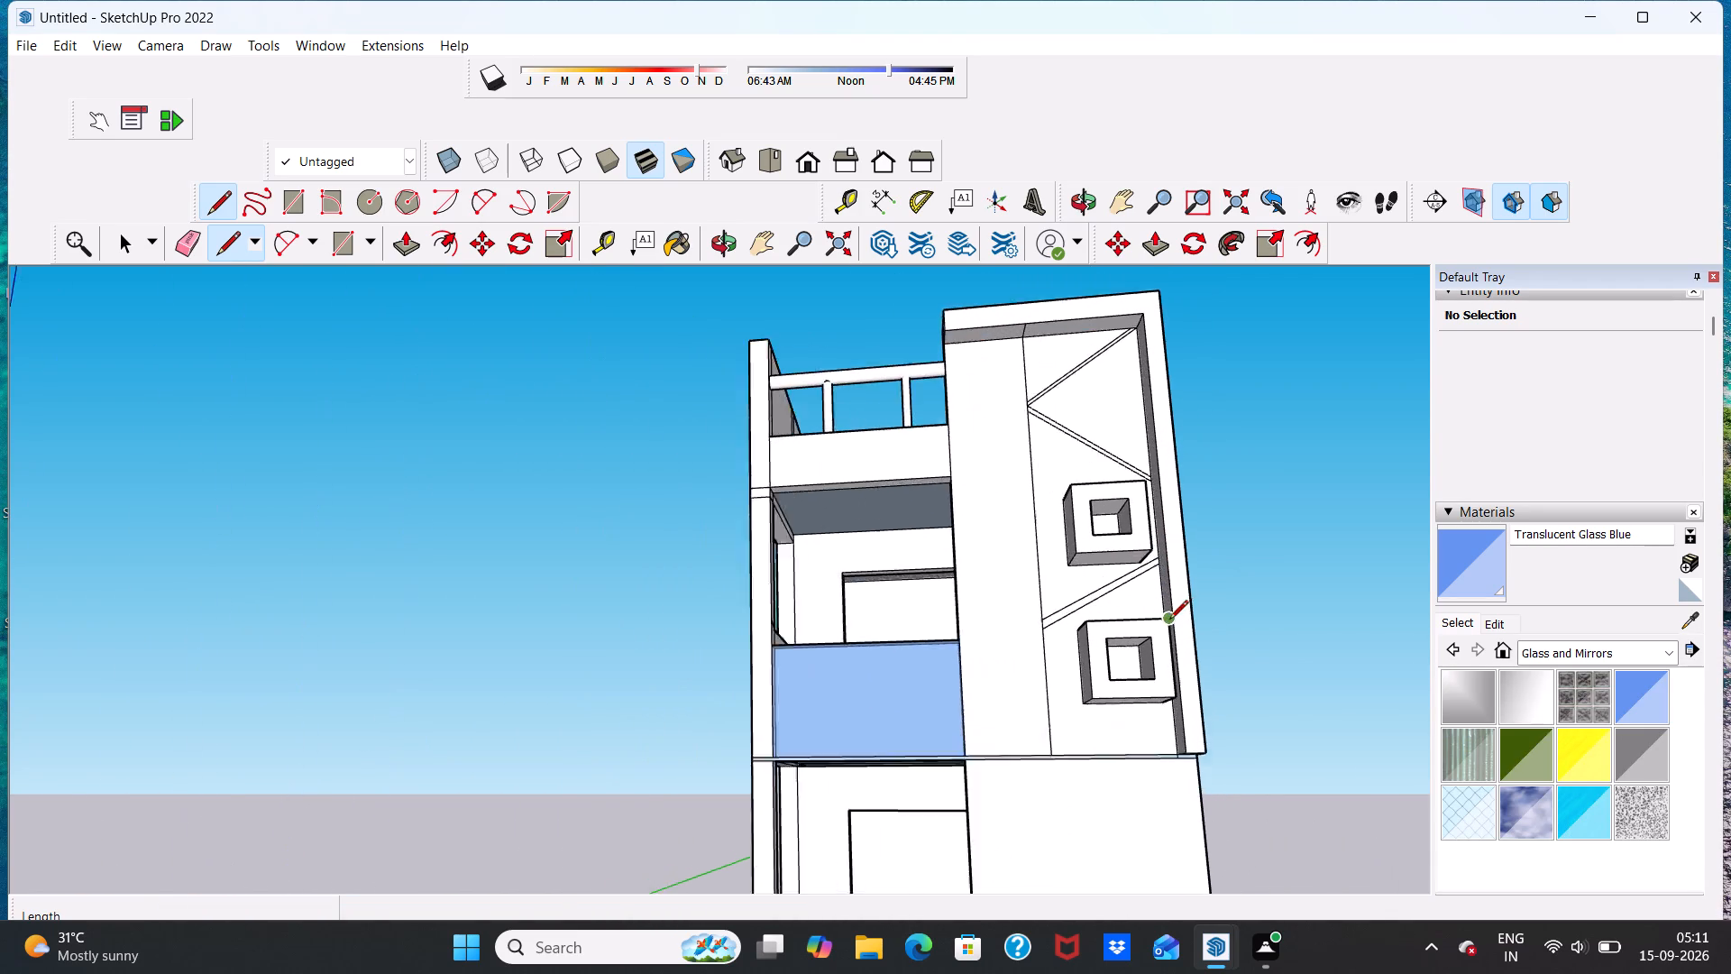
scroll(1169, 620, up, 5)
scroll(1083, 778, up, 2)
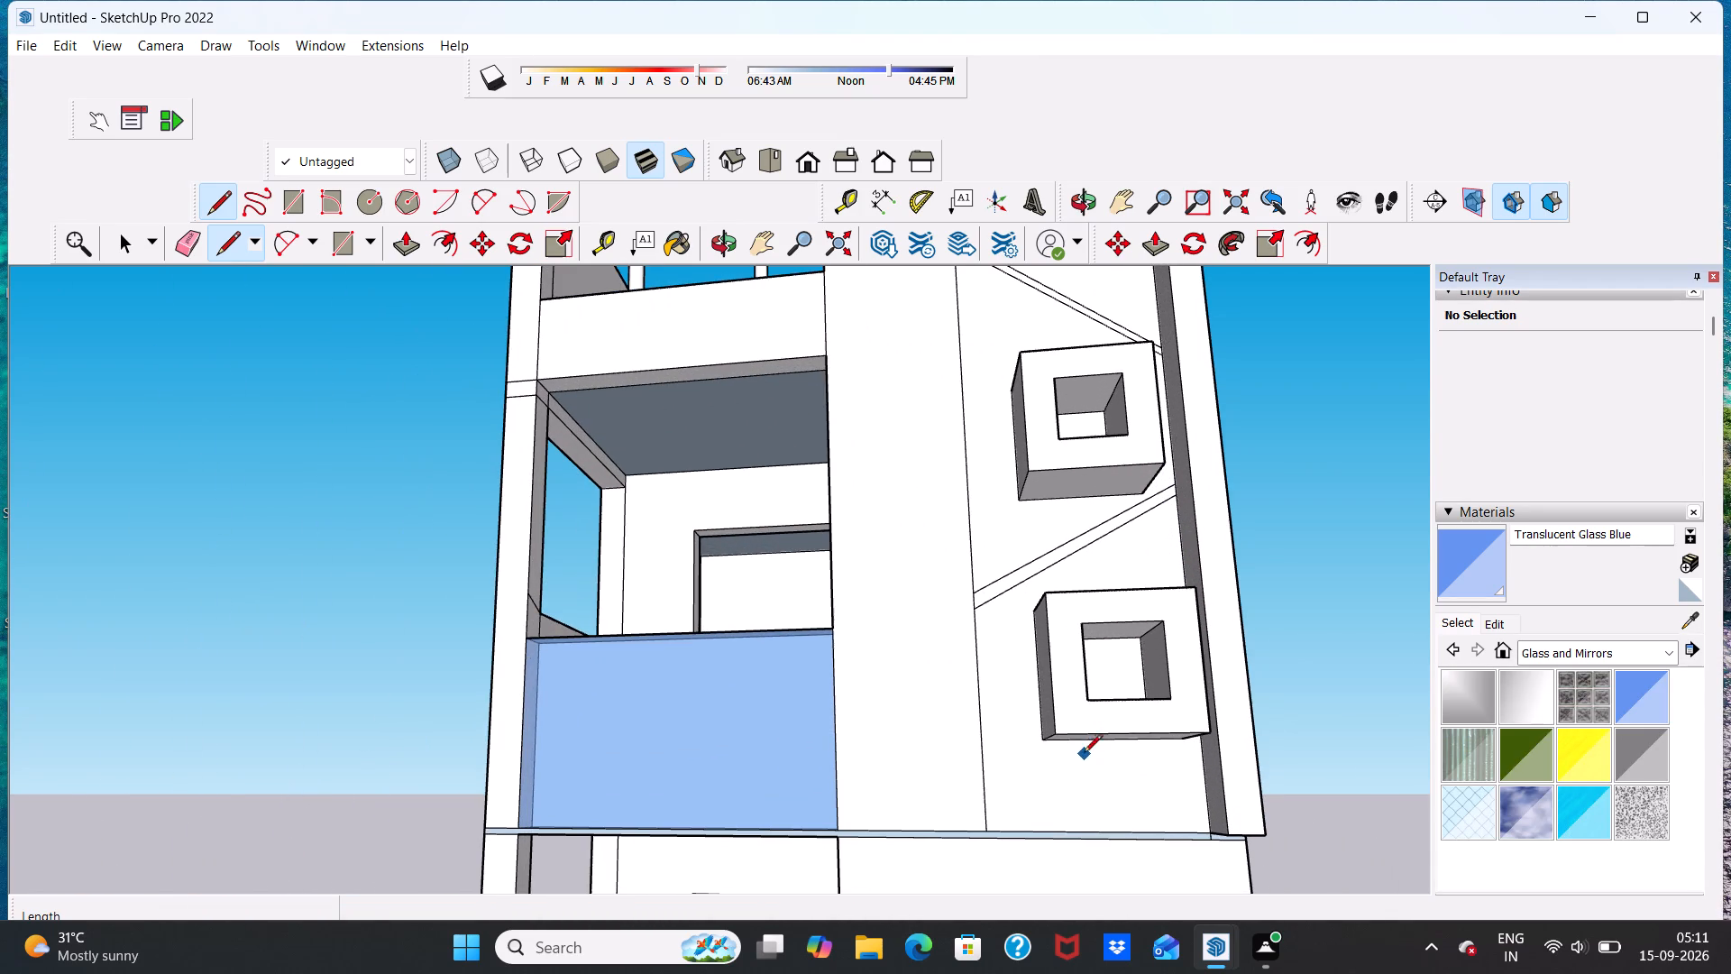
scroll(1085, 737, down, 6)
middle_drag(1113, 774, 1112, 696)
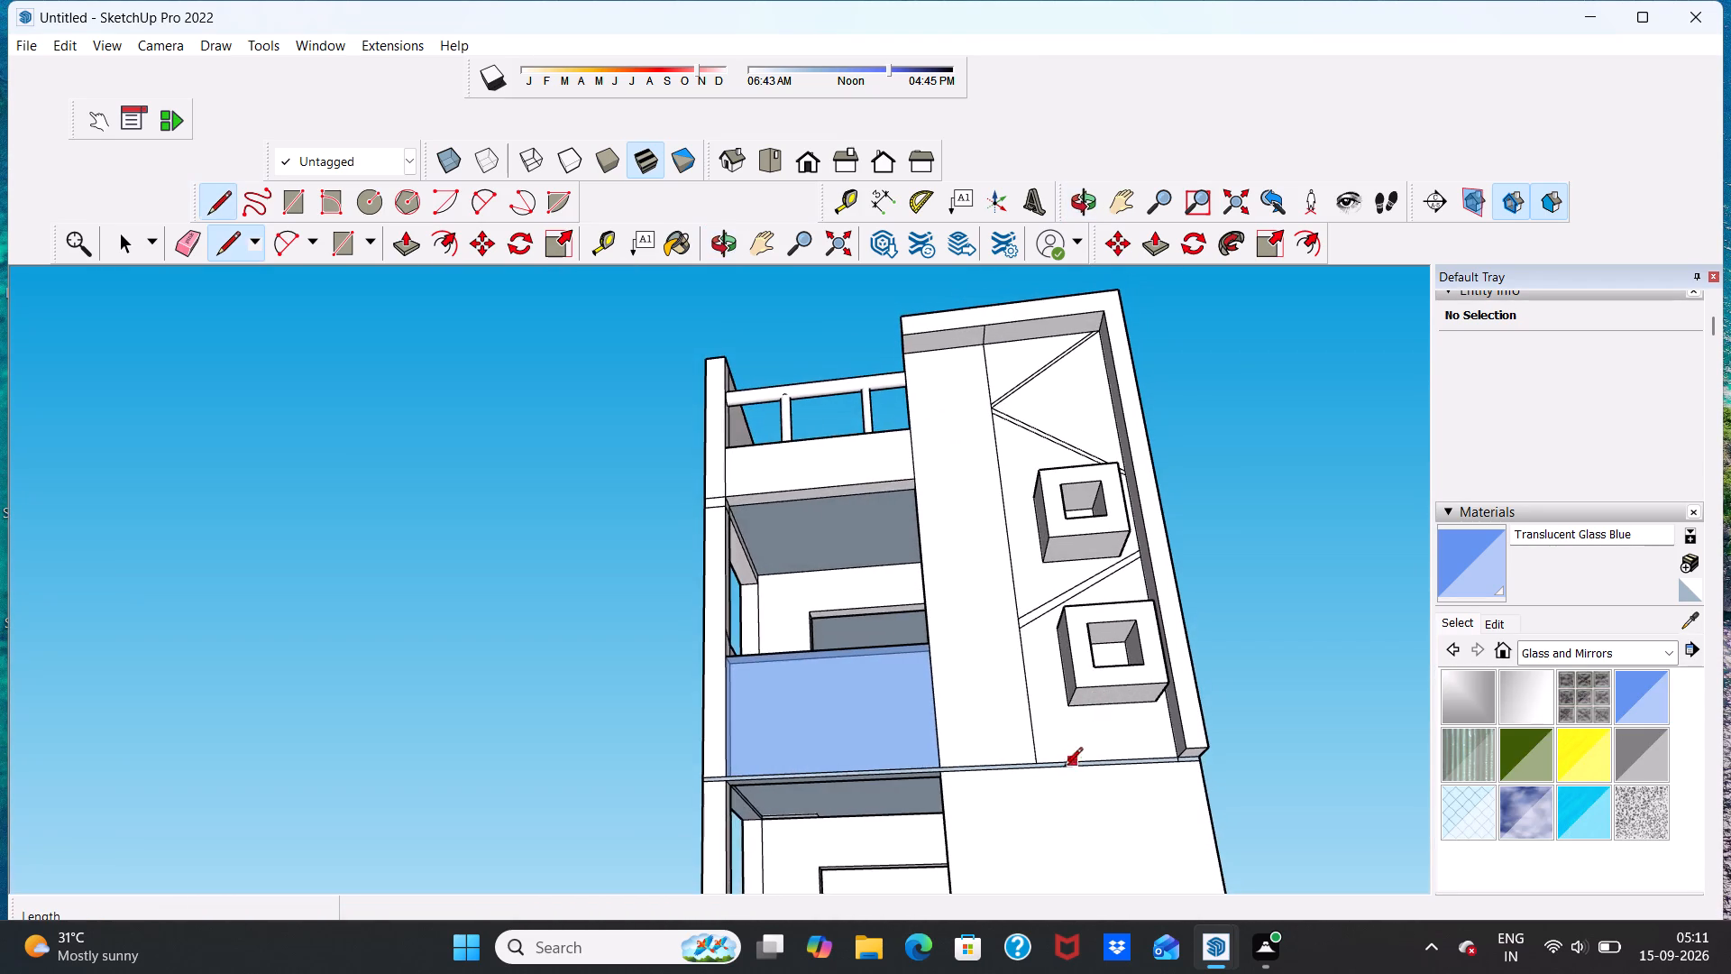
scroll(1057, 776, up, 2)
click(1037, 757)
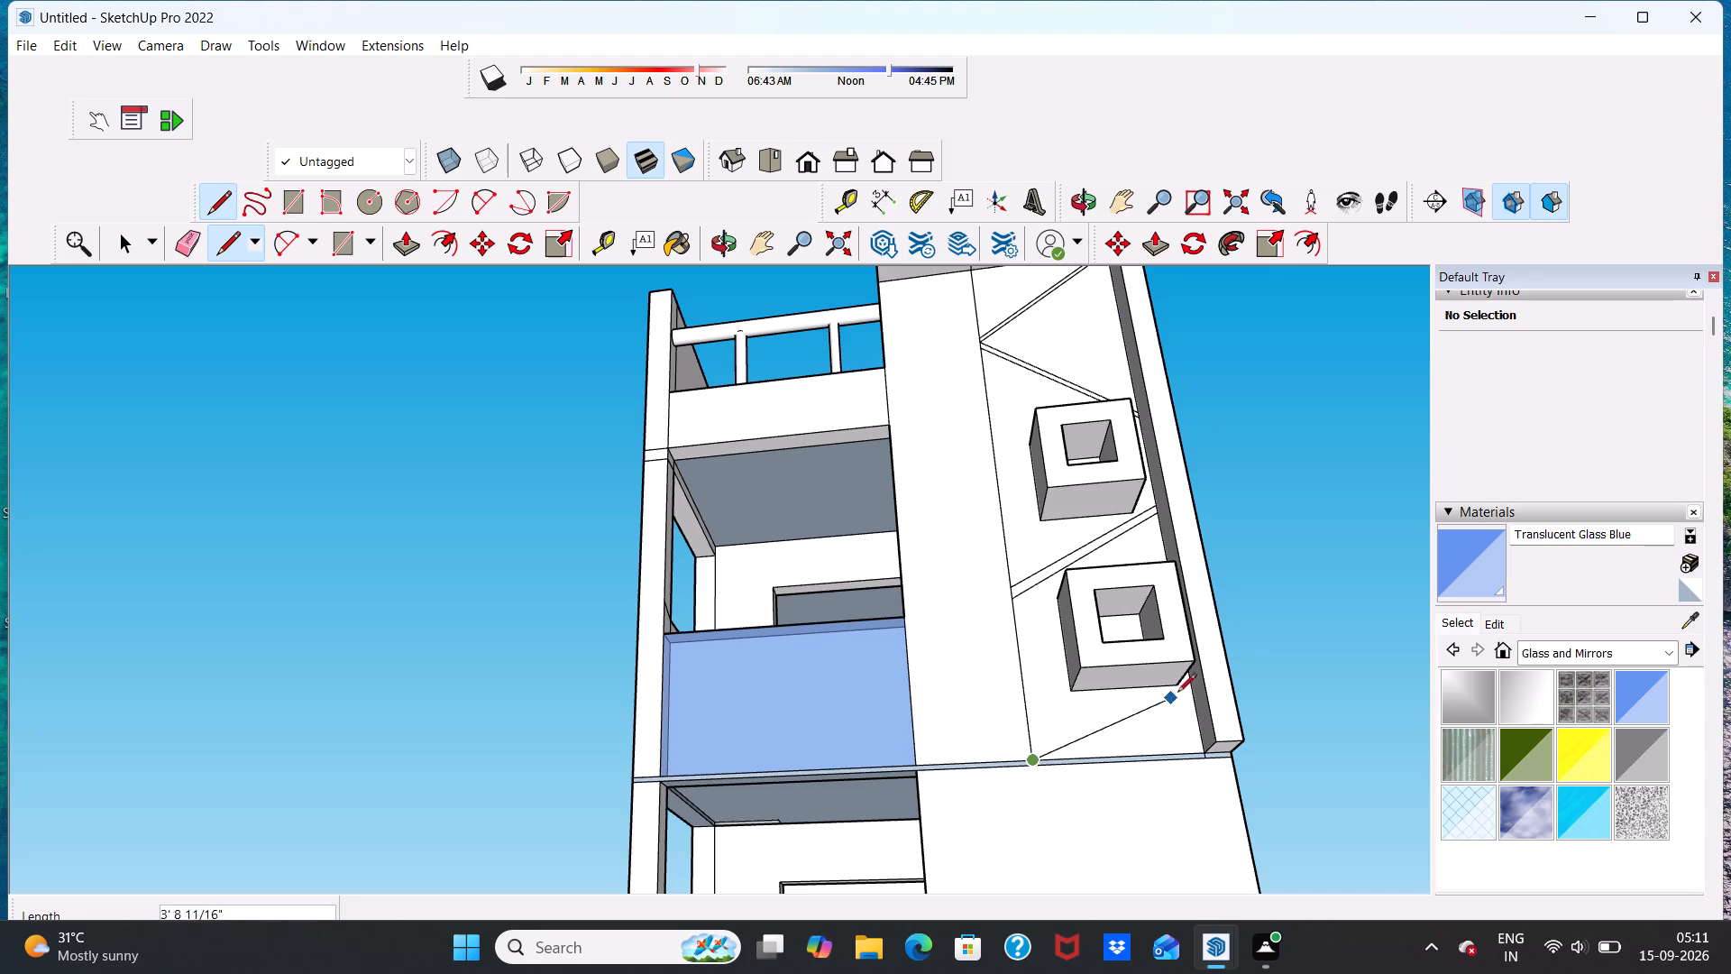
click(1190, 685)
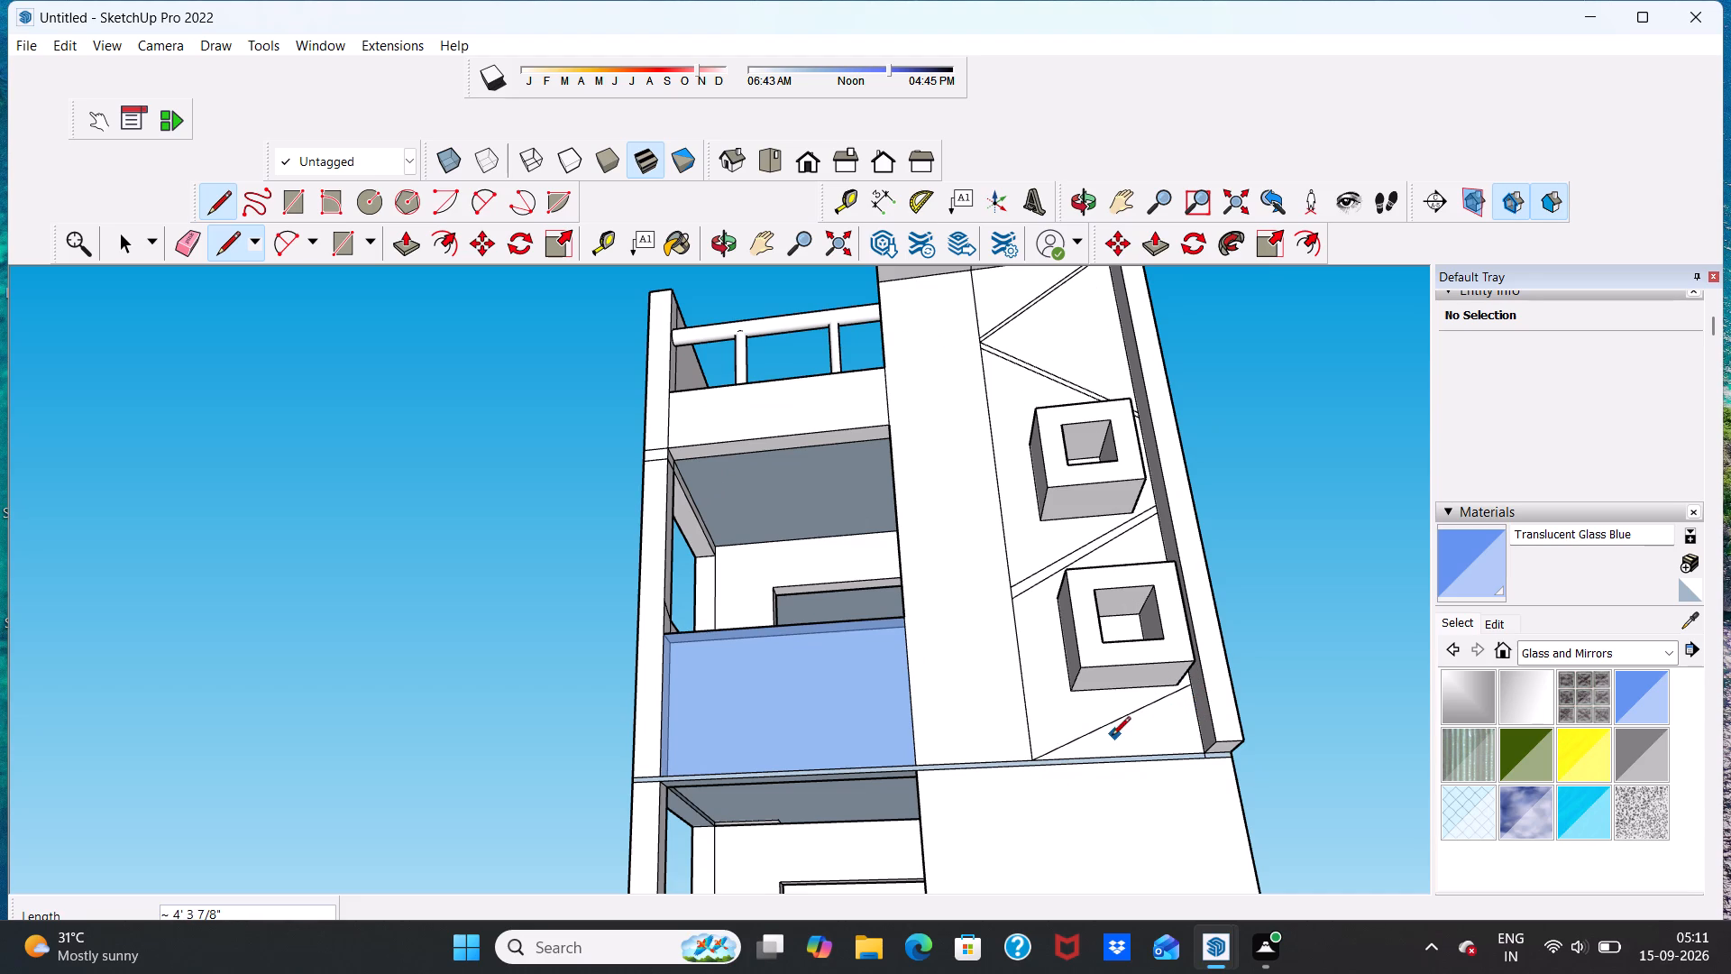
Draw a parallel diagonal just below it, from the front wall's bottom edge up to the vertical band's inner edge.
scroll(1060, 756, up, 6)
click(1056, 758)
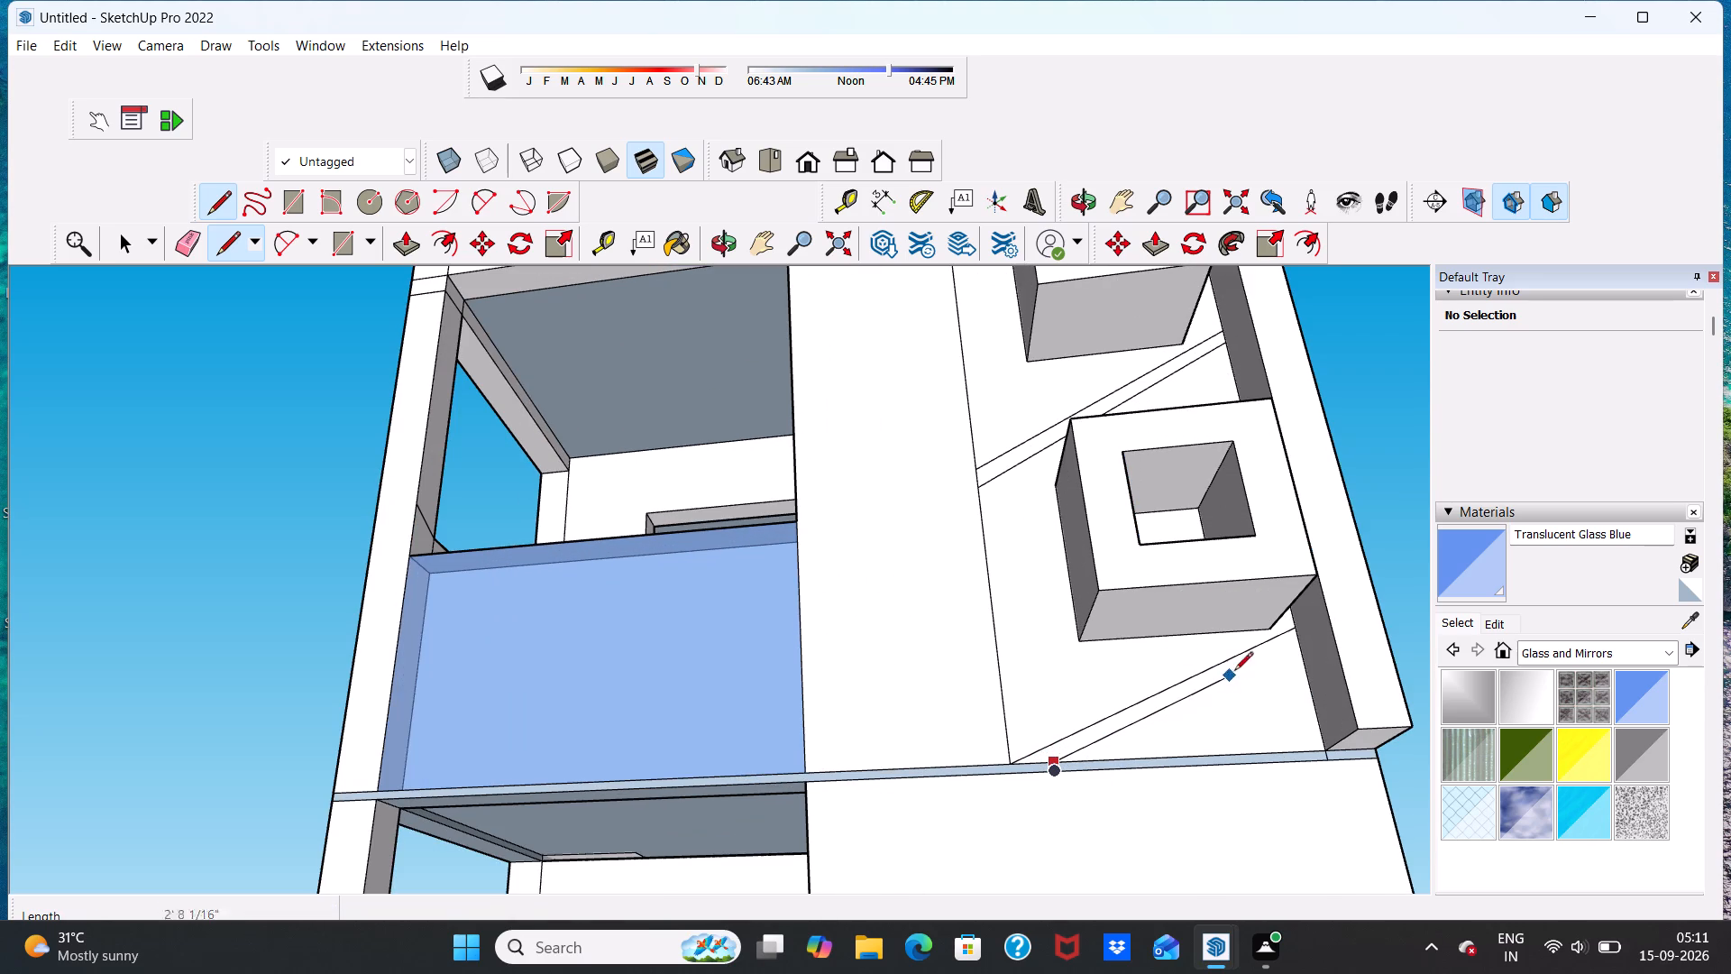
click(1296, 641)
Examine the building's front from several angles, including the diagonal strips, square frames and L-shaped band.
scroll(1285, 658, down, 4)
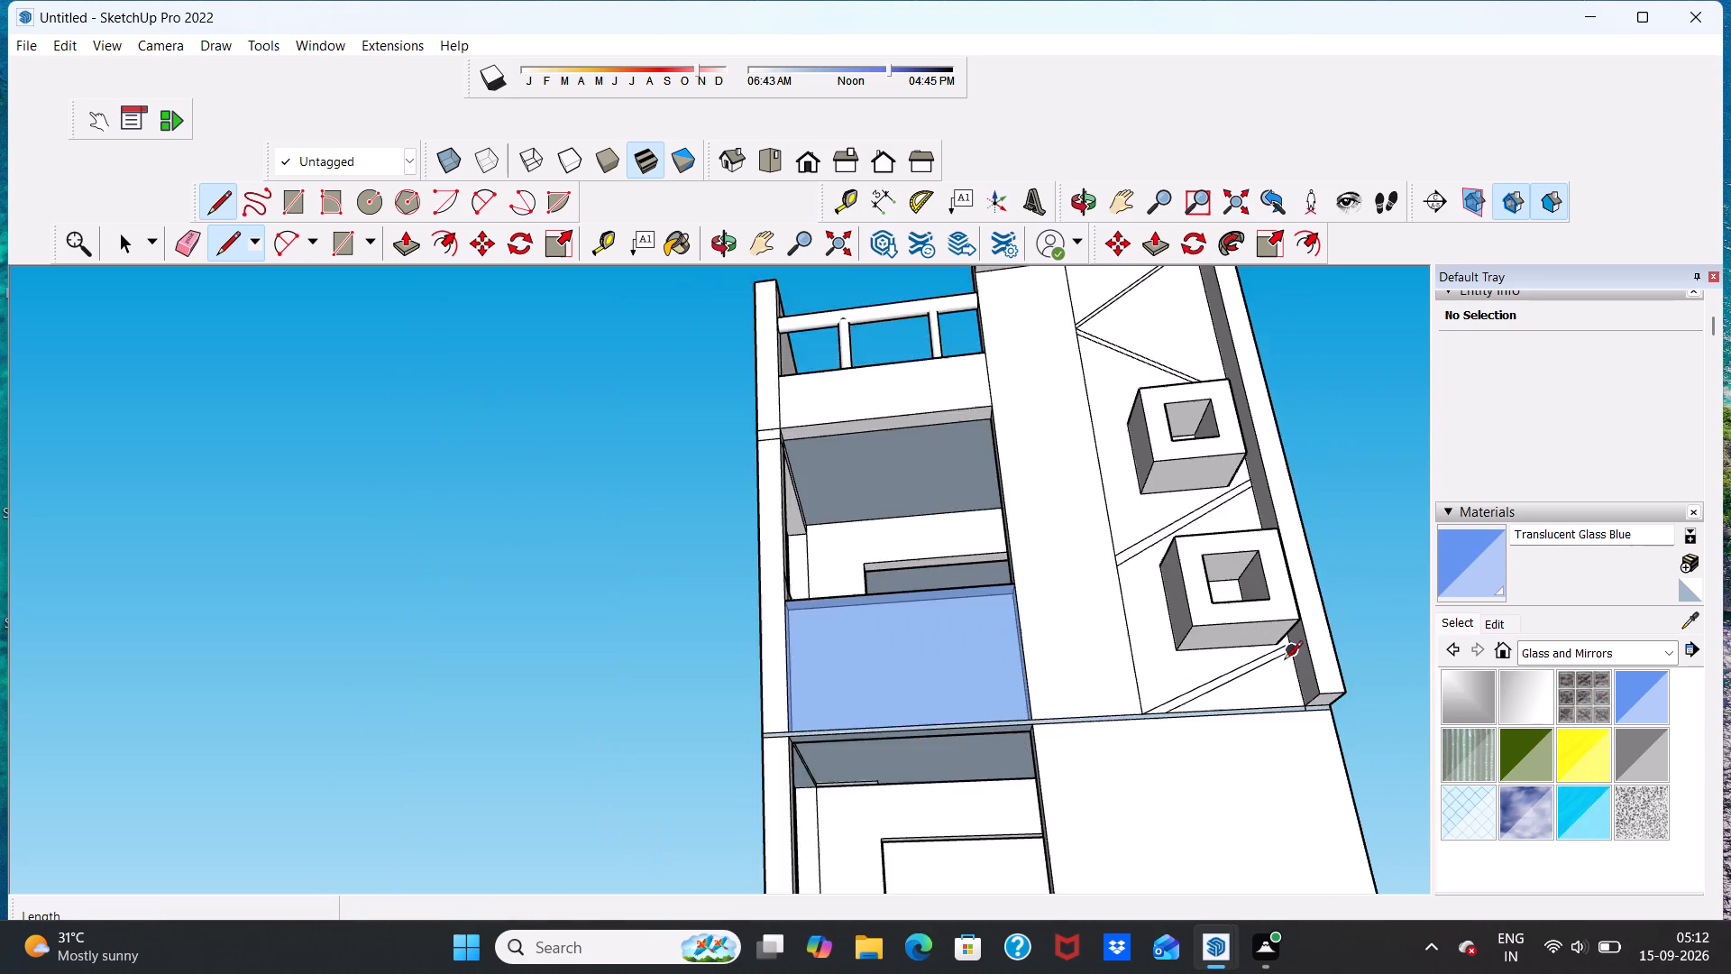
scroll(1284, 661, down, 14)
middle_drag(1340, 540, 1199, 758)
scroll(1200, 758, up, 1)
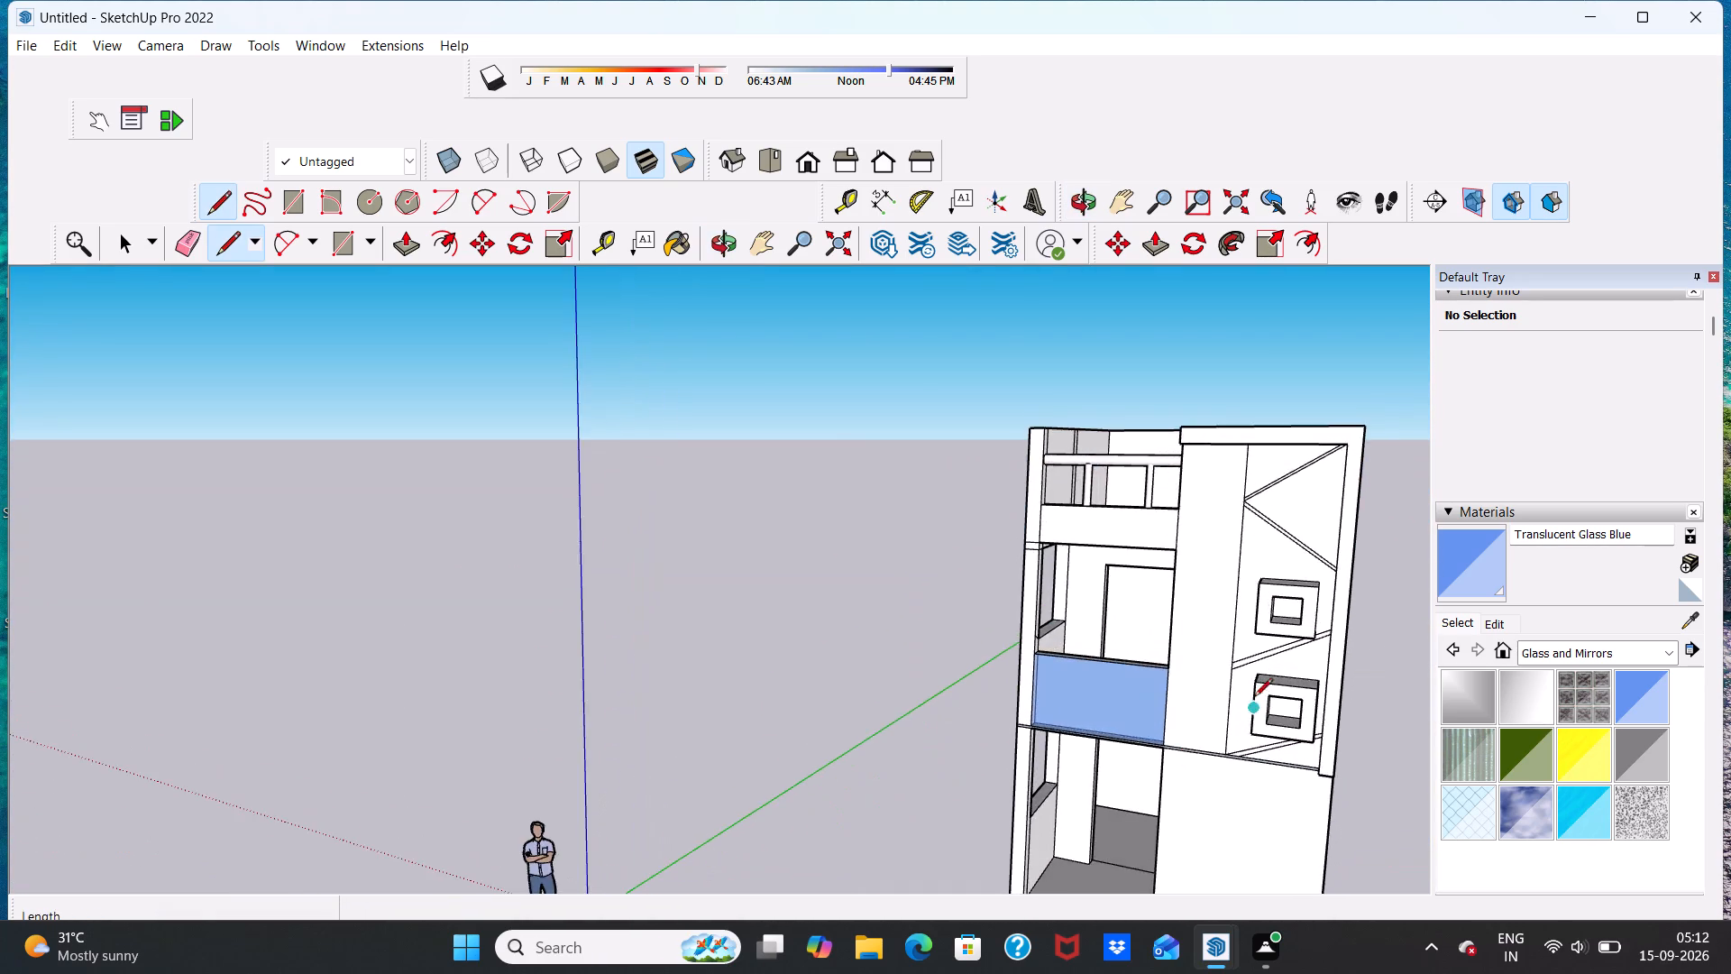
scroll(1254, 698, down, 6)
scroll(1282, 589, up, 5)
middle_drag(1206, 626, 1247, 628)
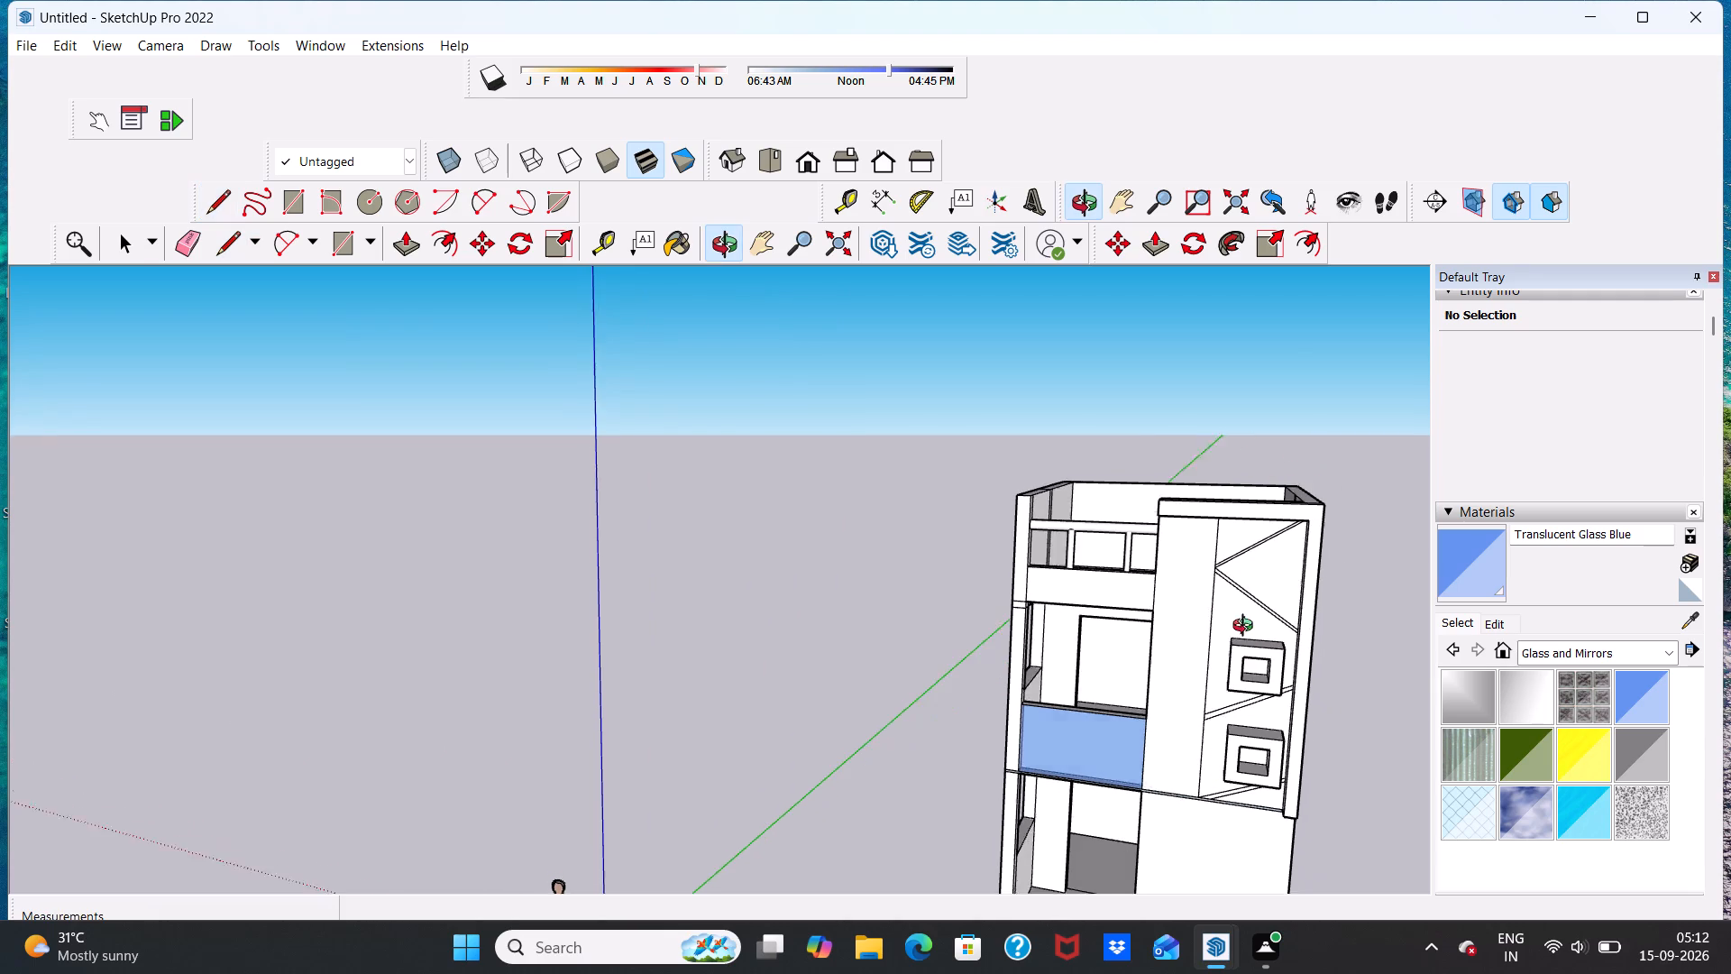
middle_drag(1247, 628, 1255, 626)
scroll(1250, 544, up, 20)
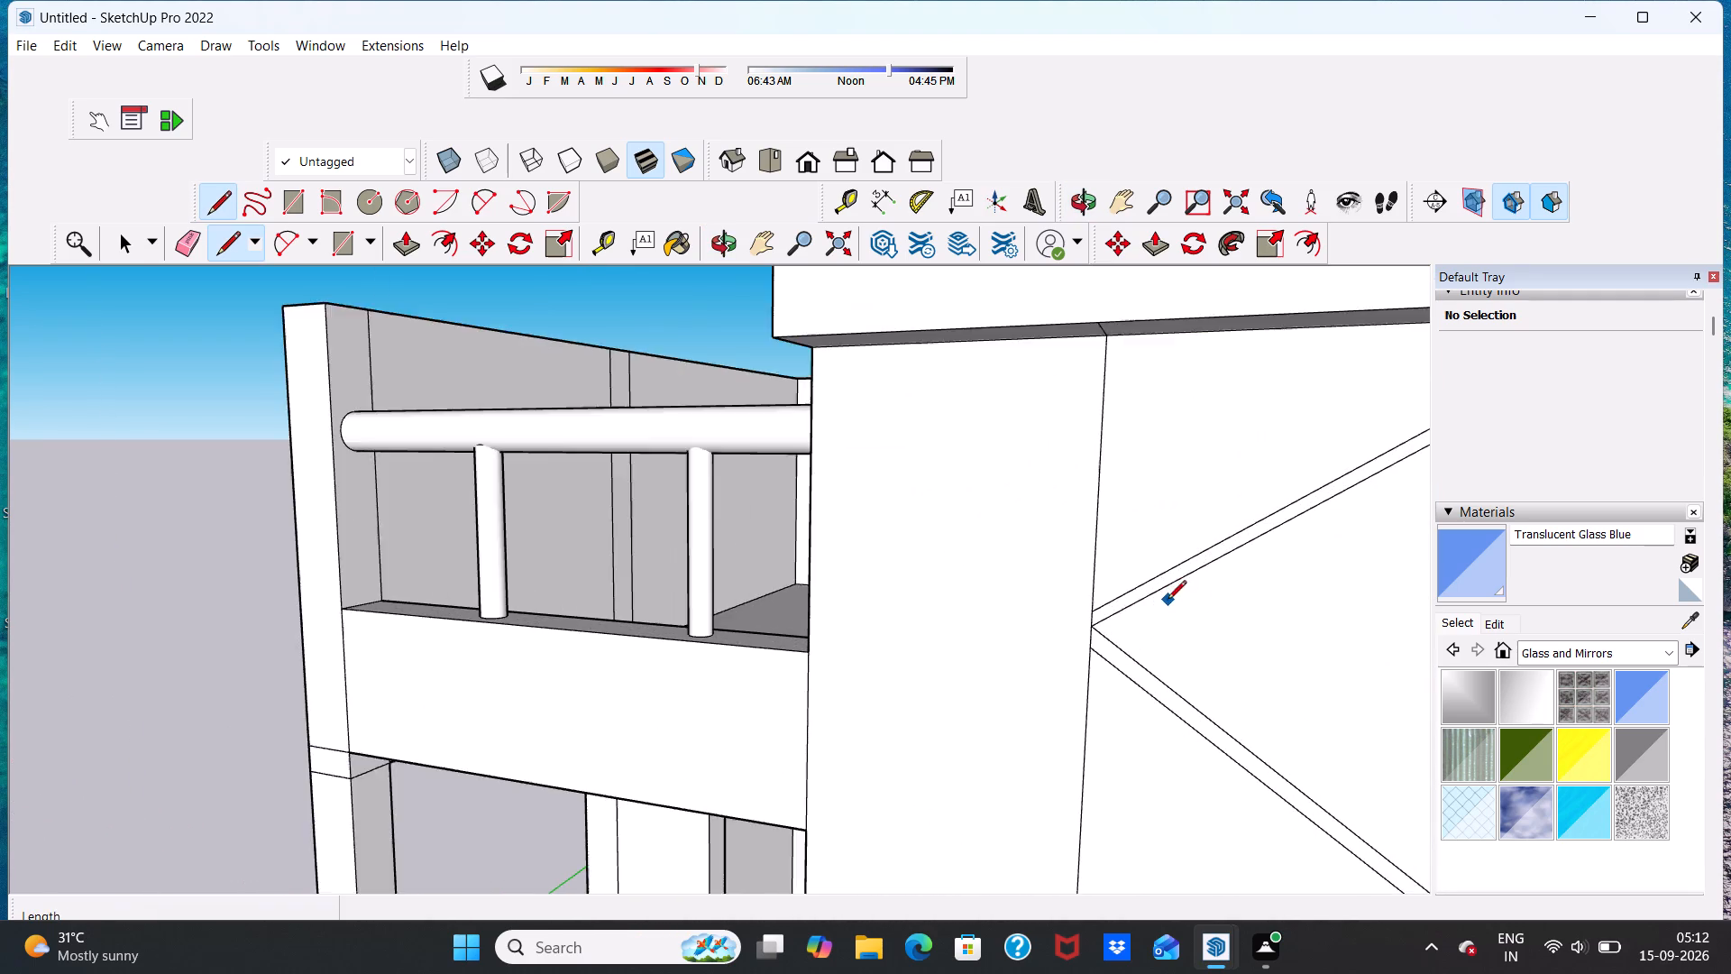
scroll(1167, 601, down, 18)
middle_drag(1152, 589, 1266, 587)
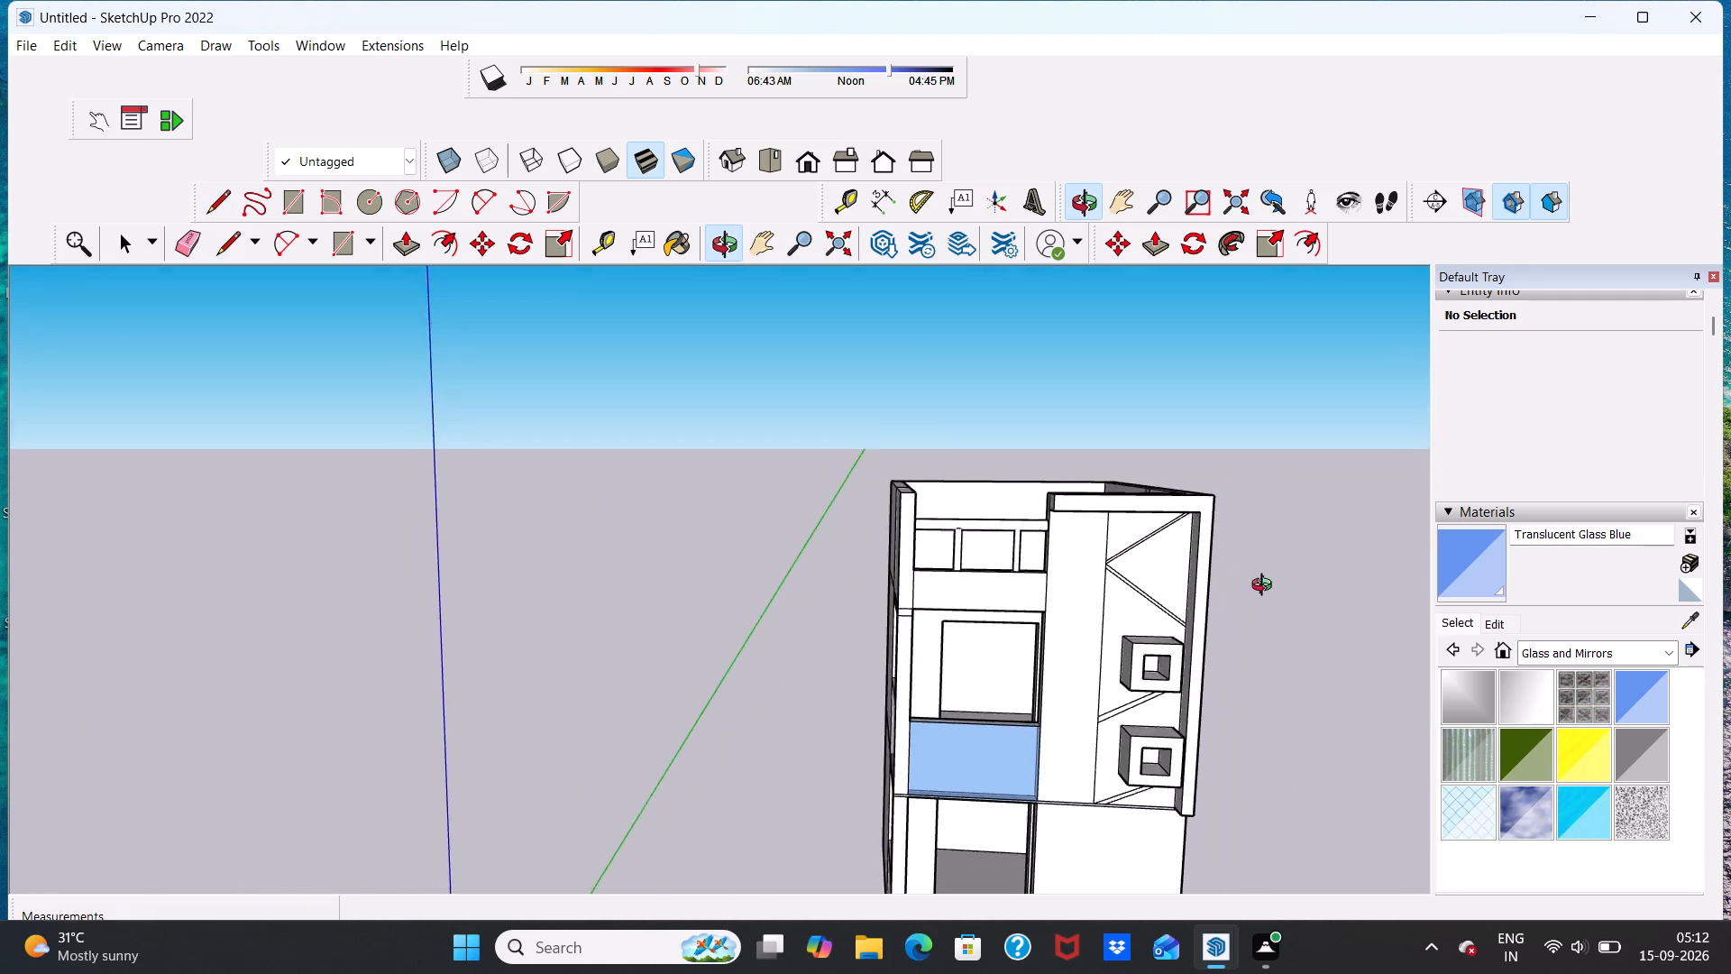
middle_drag(1266, 587, 1177, 622)
scroll(1133, 693, up, 7)
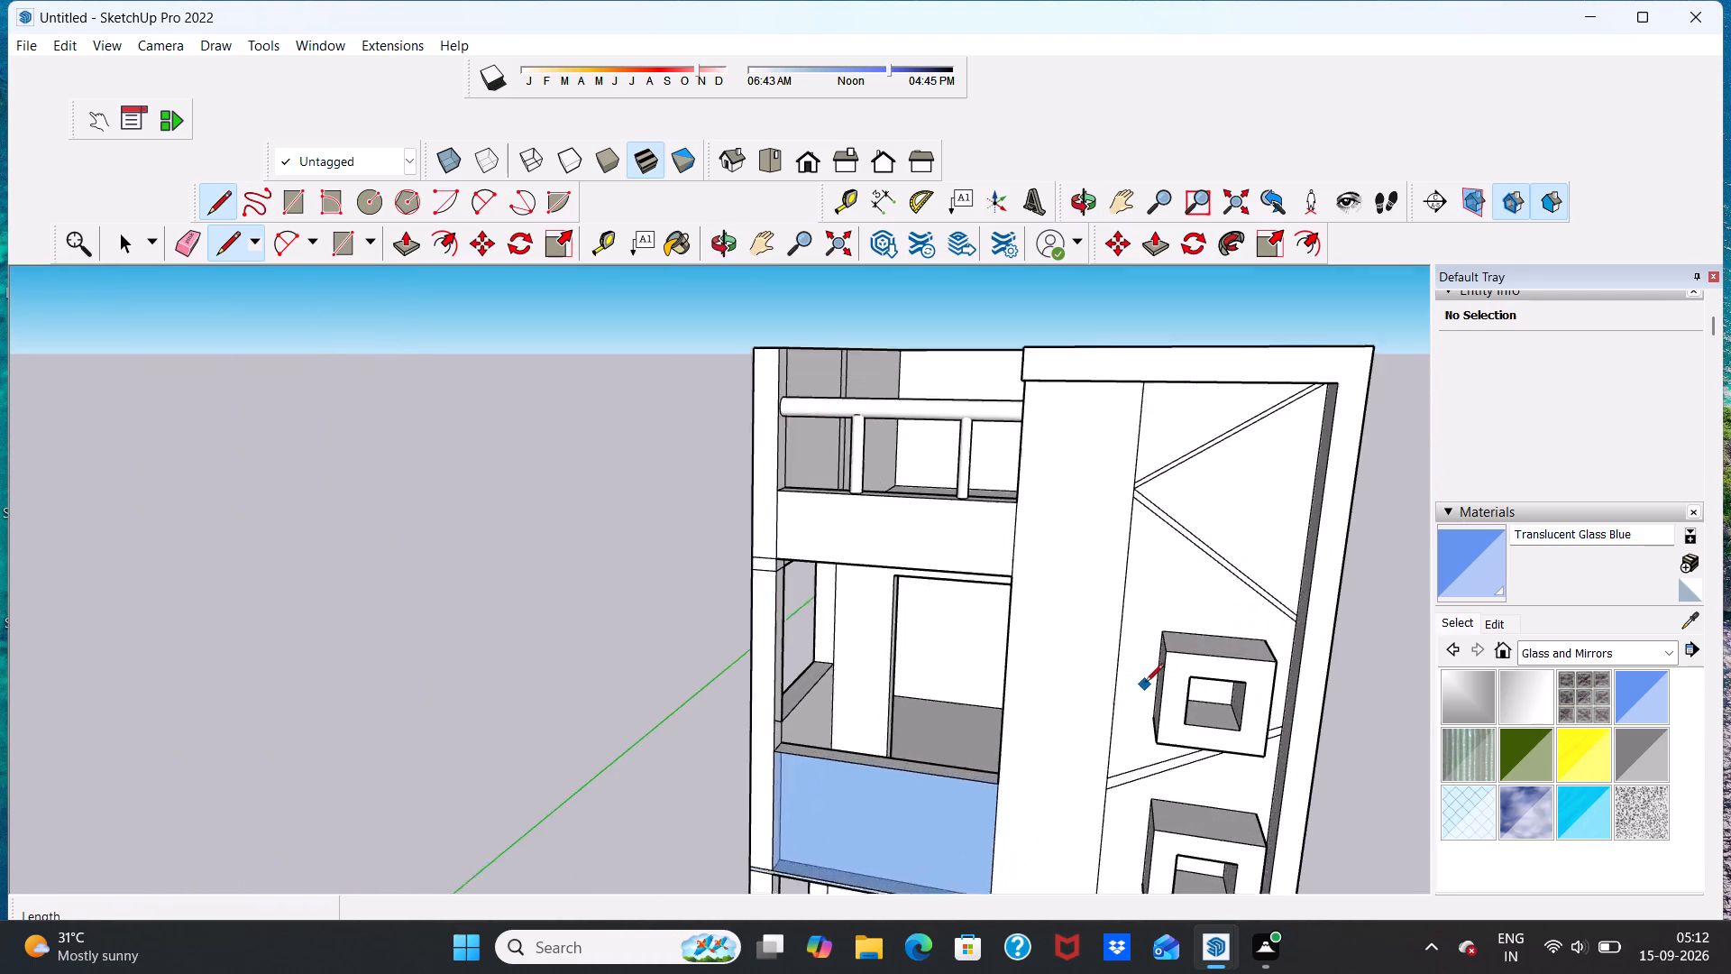
middle_drag(1145, 691, 1152, 648)
scroll(1152, 648, up, 1)
key(space)
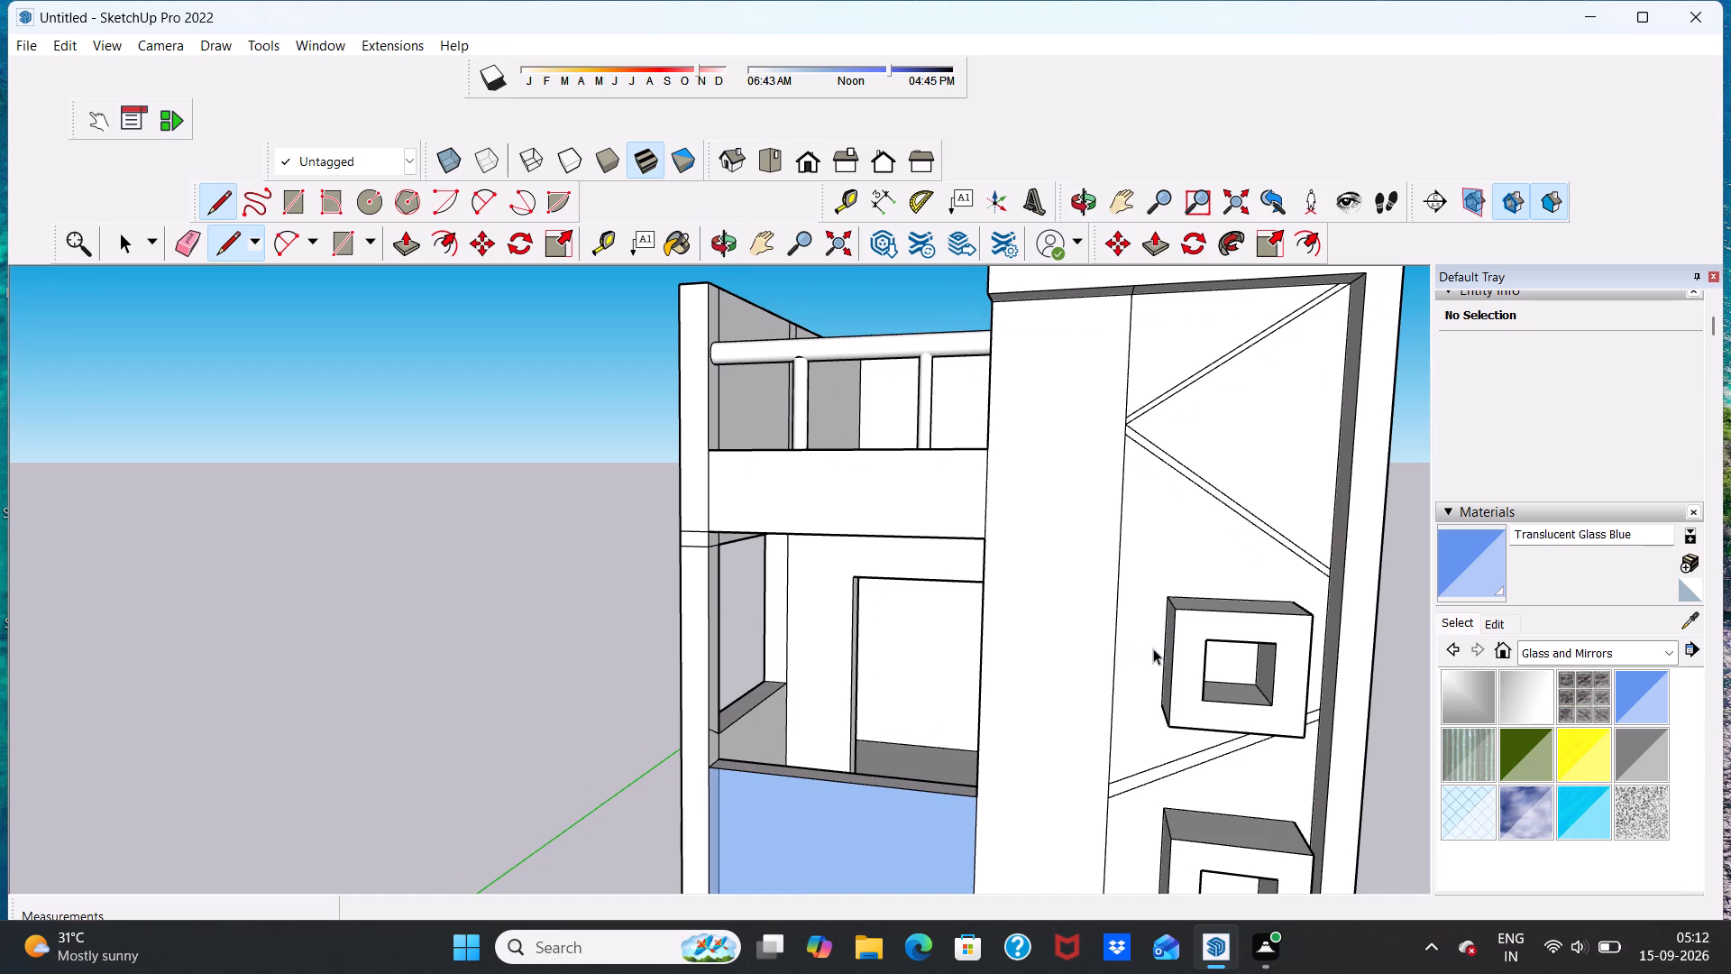
scroll(1171, 639, down, 15)
scroll(1115, 701, up, 1)
middle_drag(1115, 701, 1163, 700)
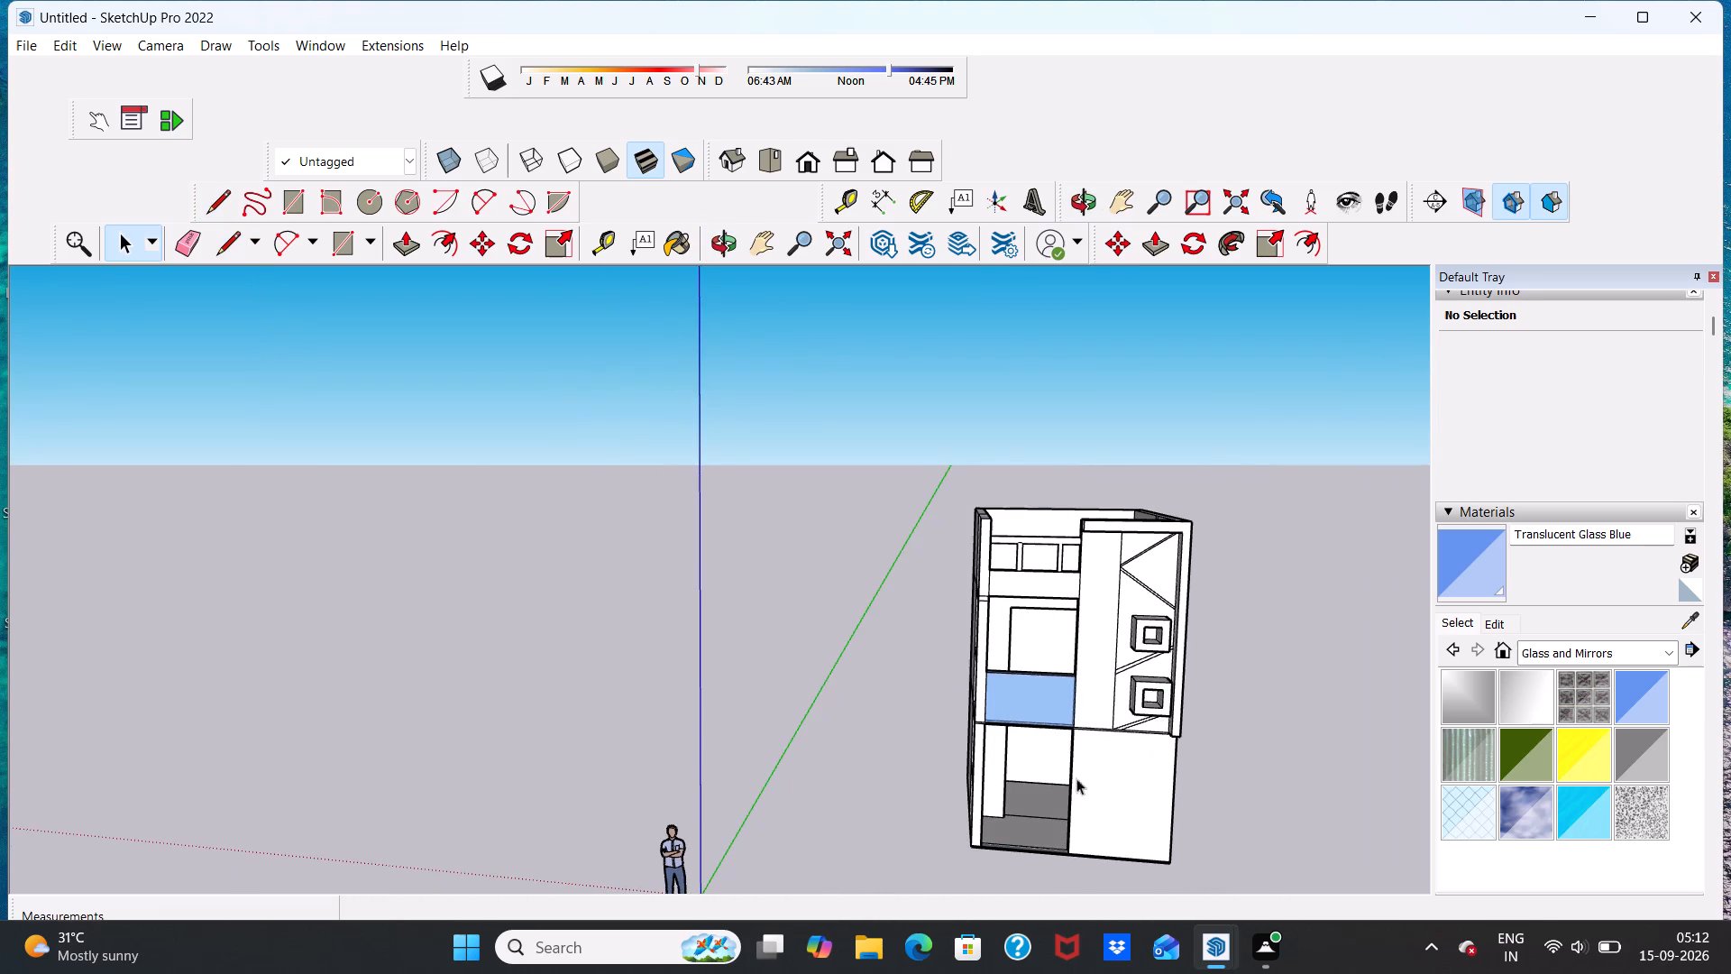
scroll(1079, 744, up, 5)
scroll(1111, 734, down, 4)
scroll(1177, 547, up, 6)
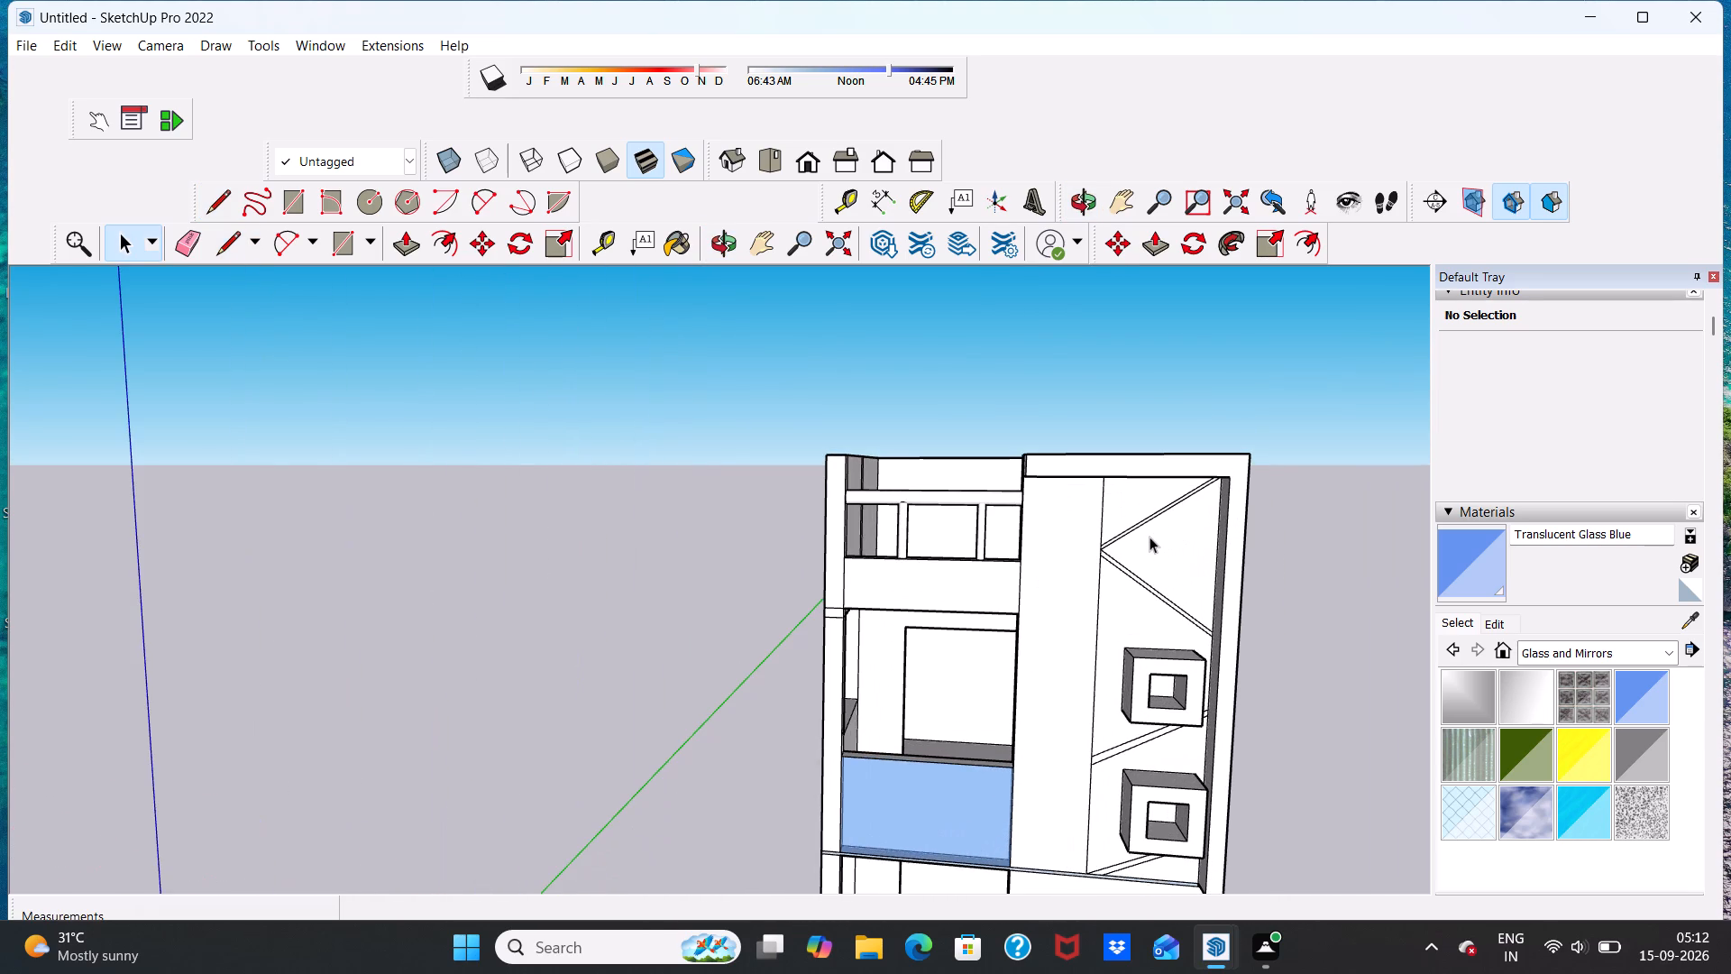
scroll(1122, 549, down, 3)
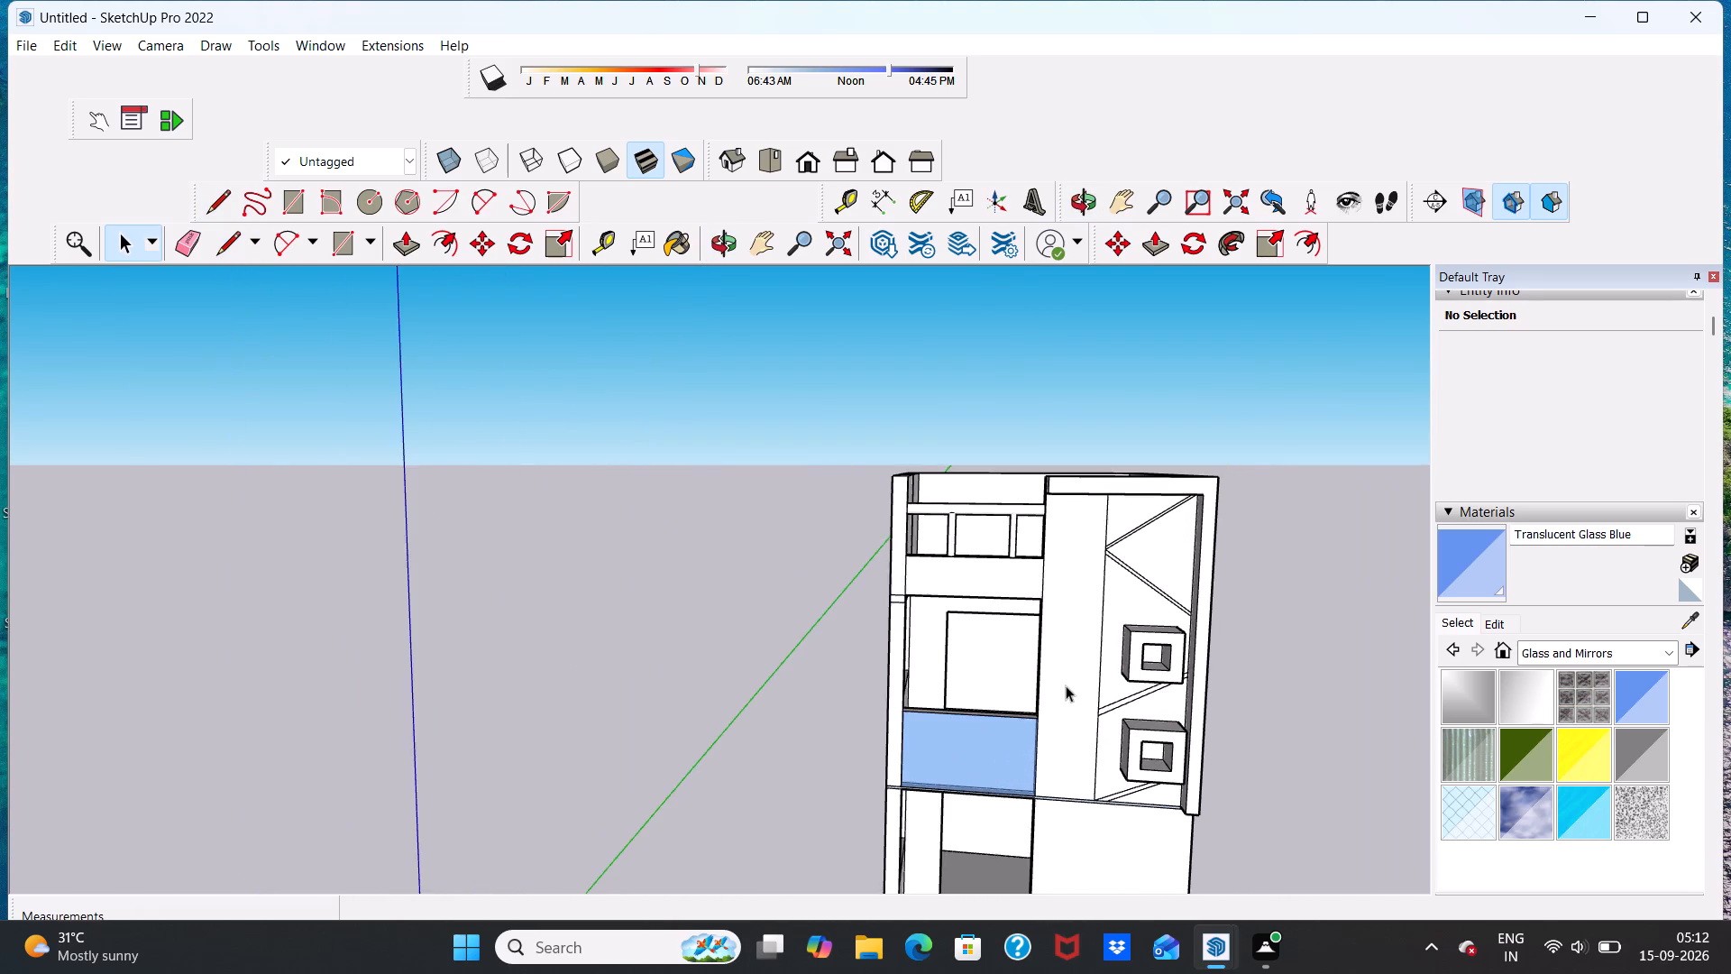
scroll(1063, 686, up, 3)
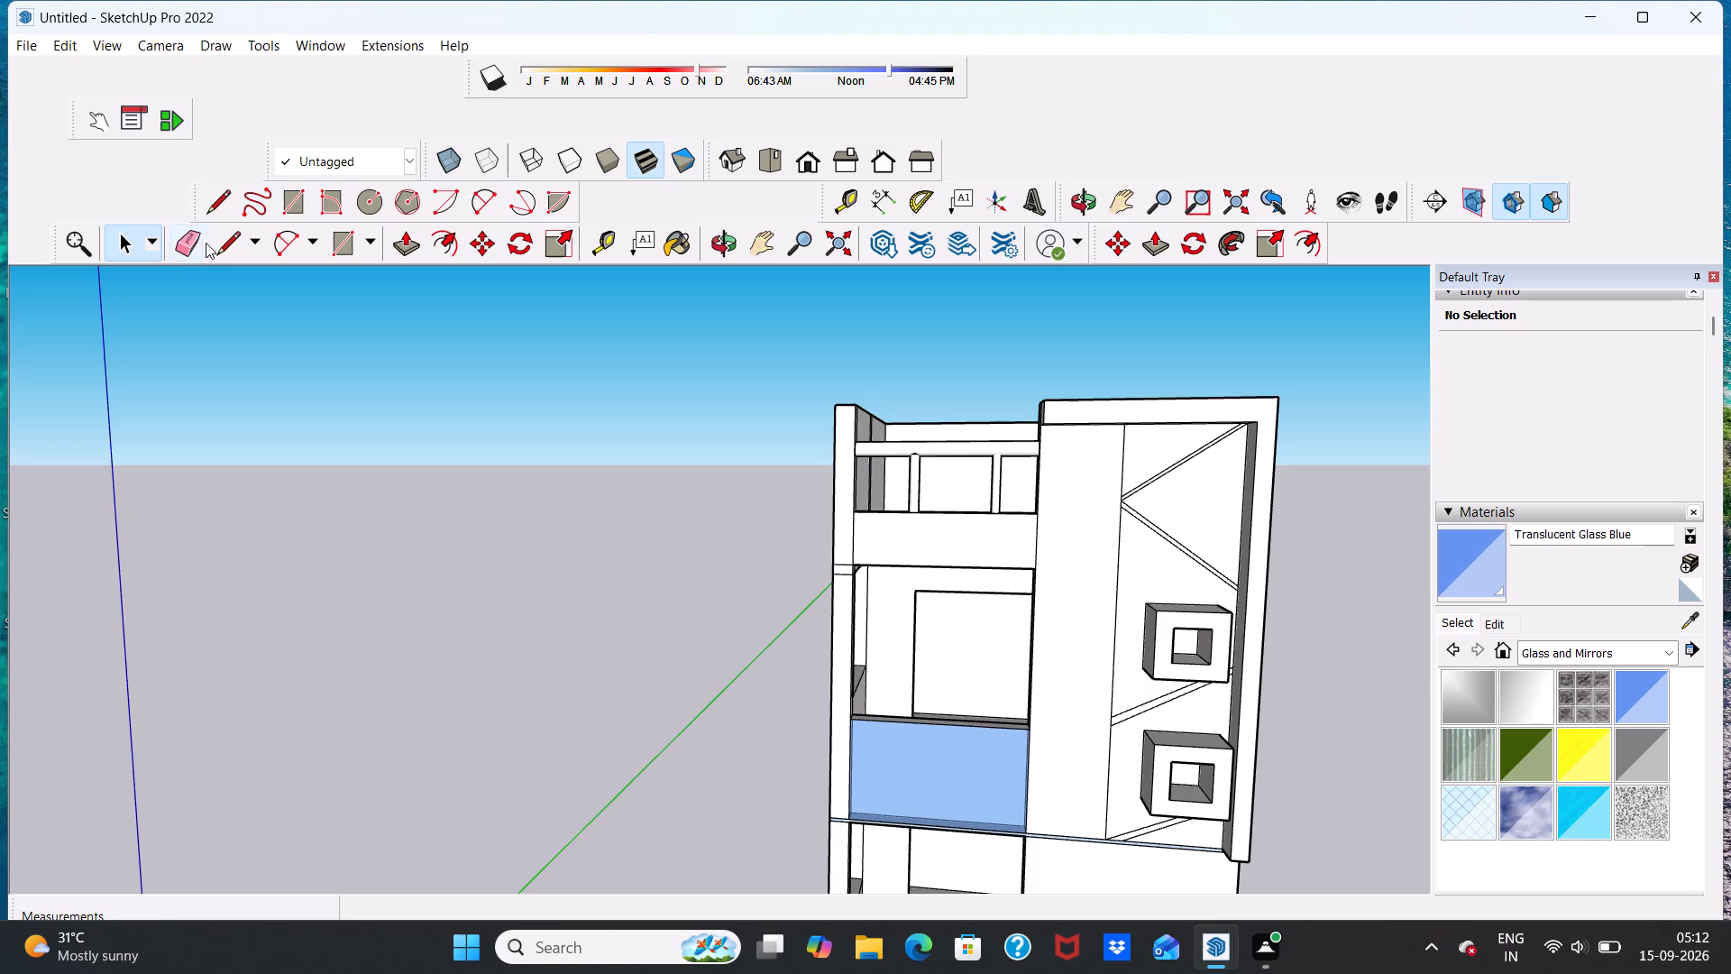
Push/Pull the small inner face of the corner column, just below the roof parapet, 9' across the front onto the plain wall strip.
click(224, 248)
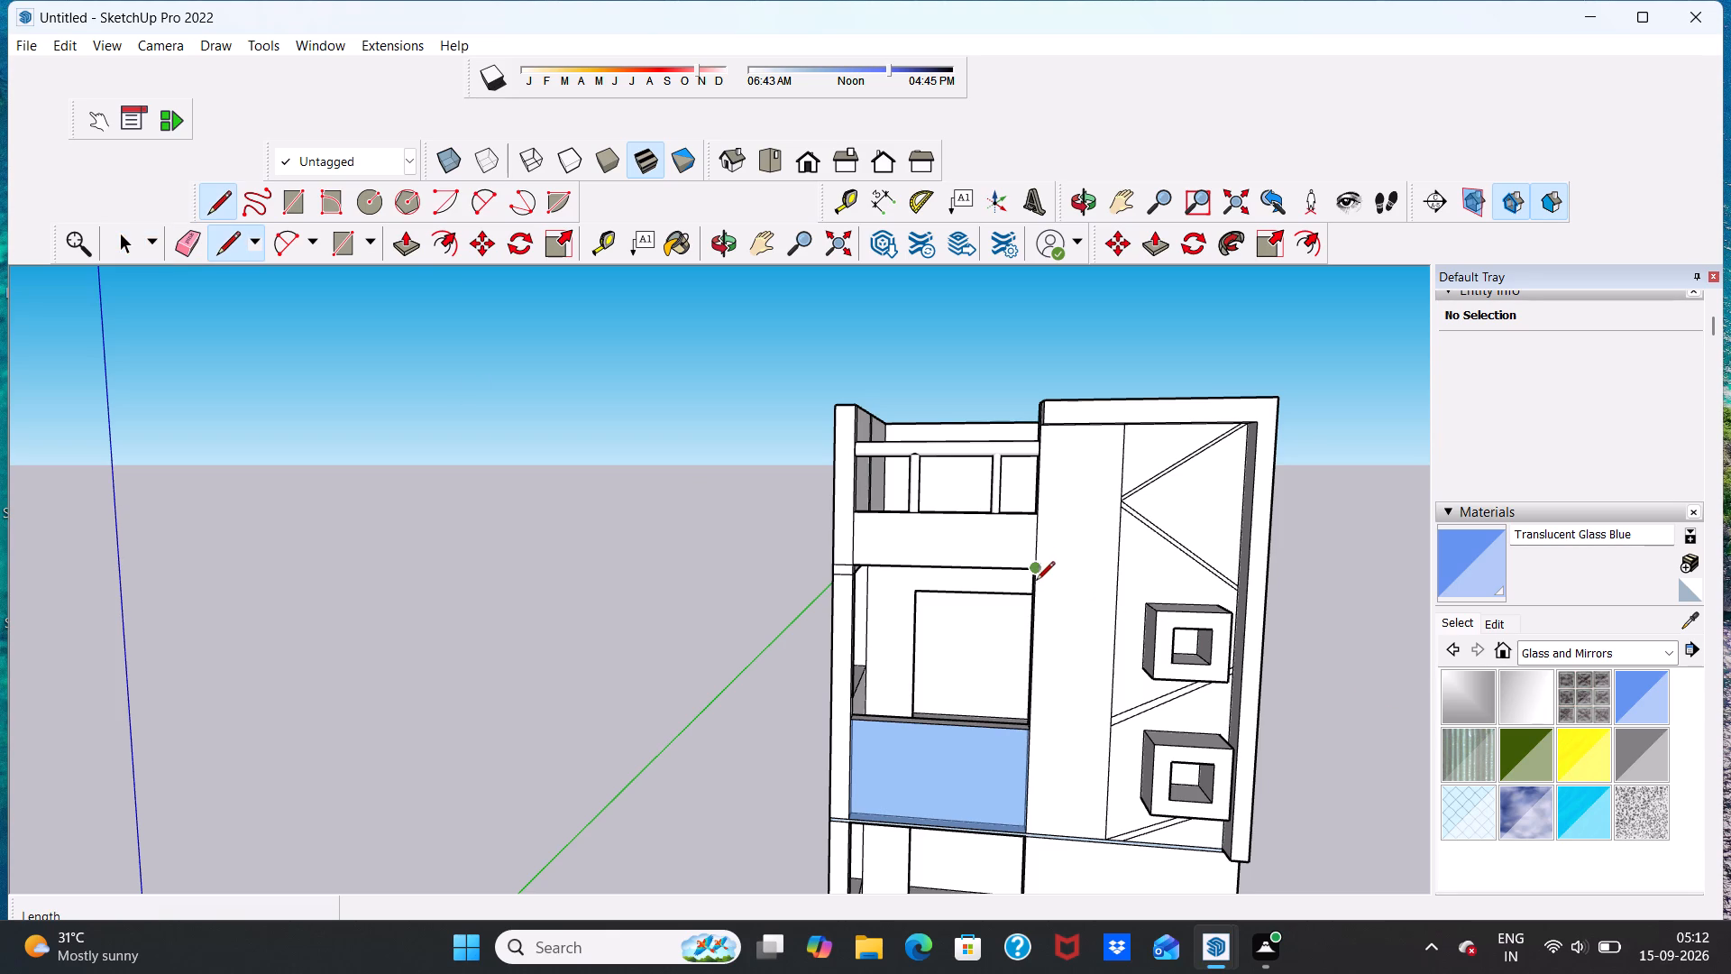
scroll(948, 610, up, 5)
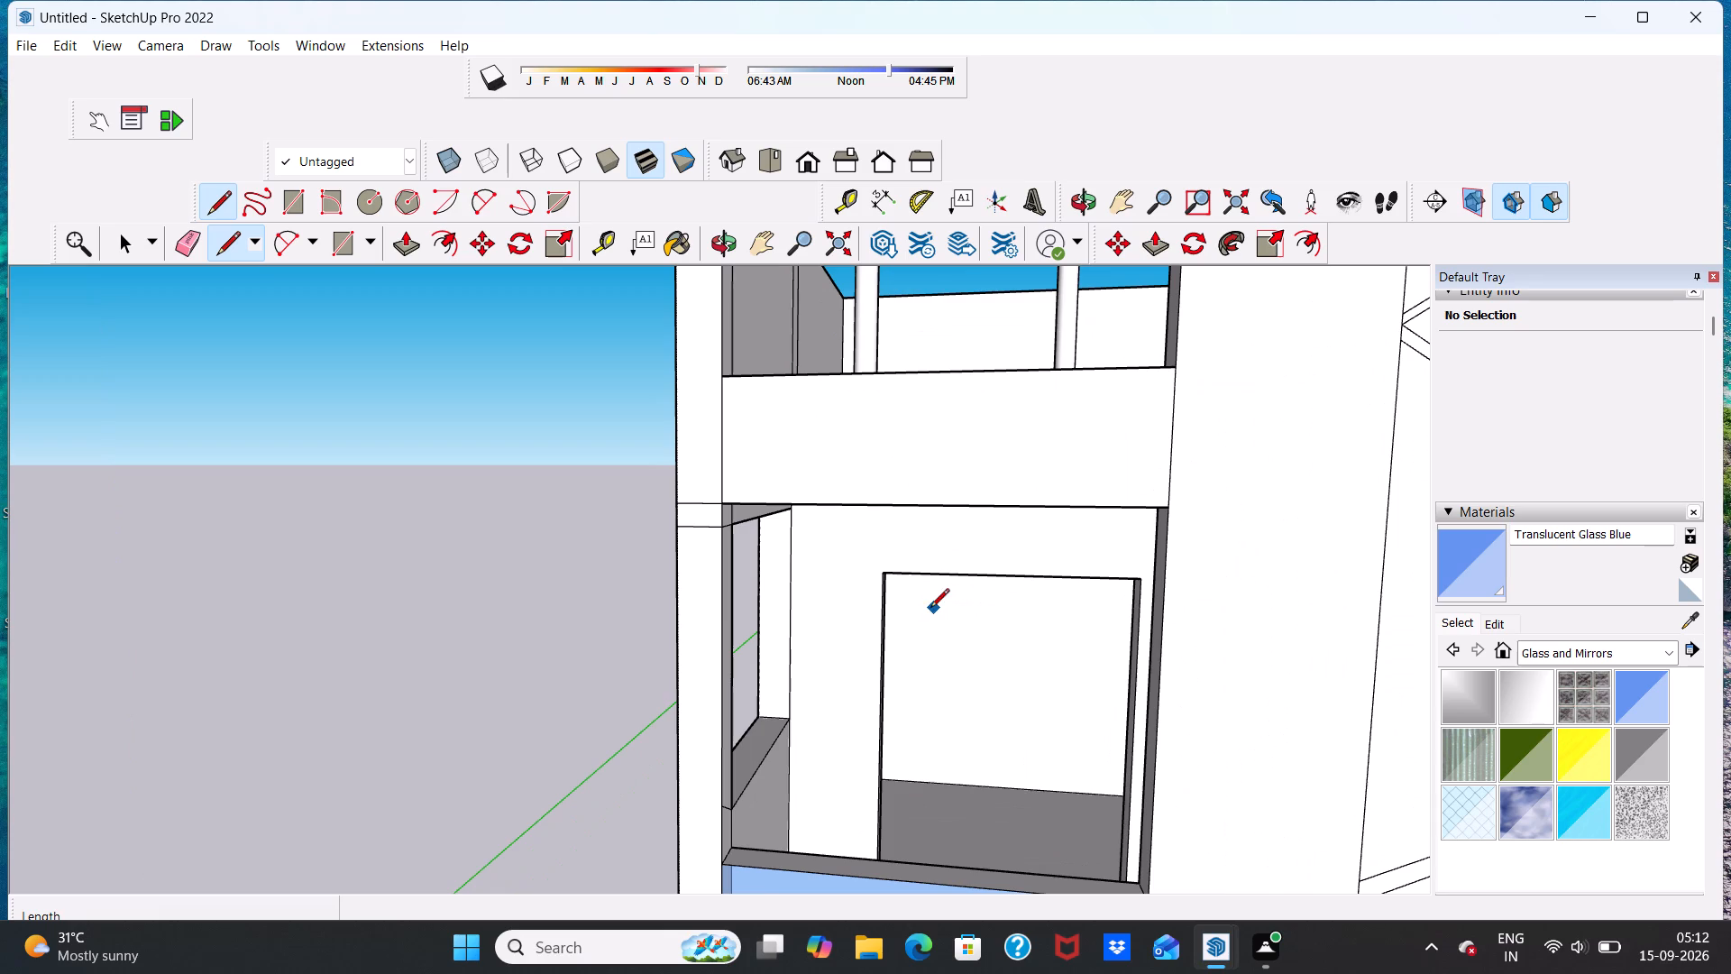
scroll(712, 519, up, 4)
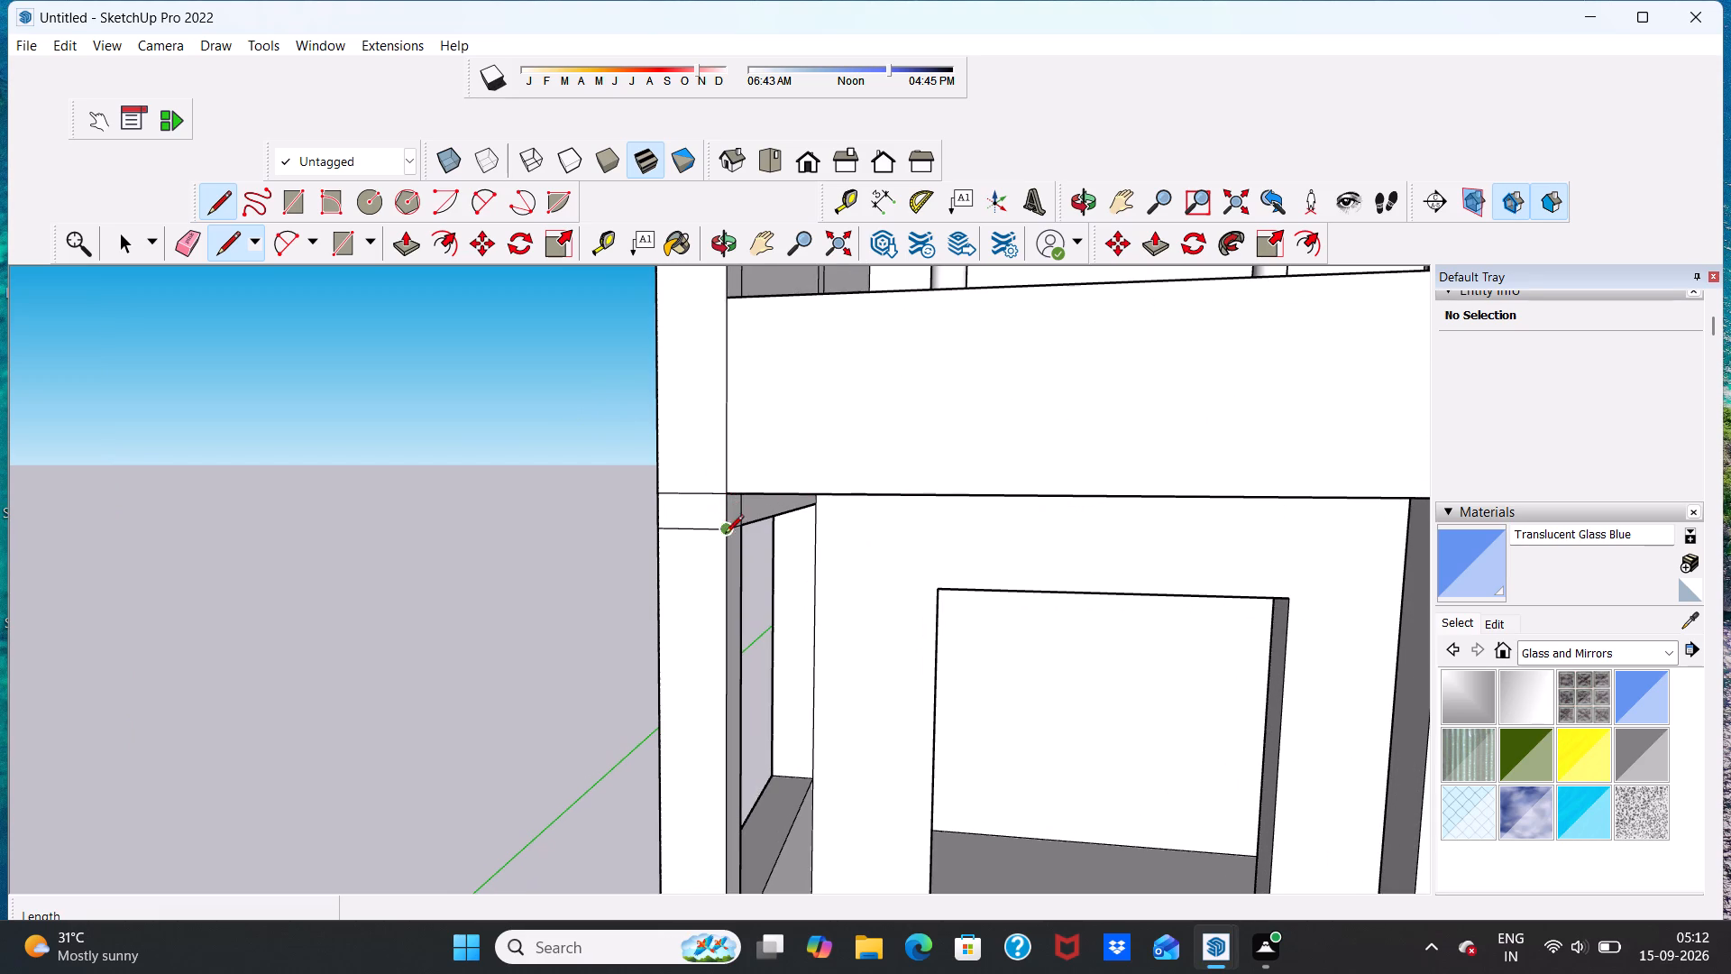
click(413, 241)
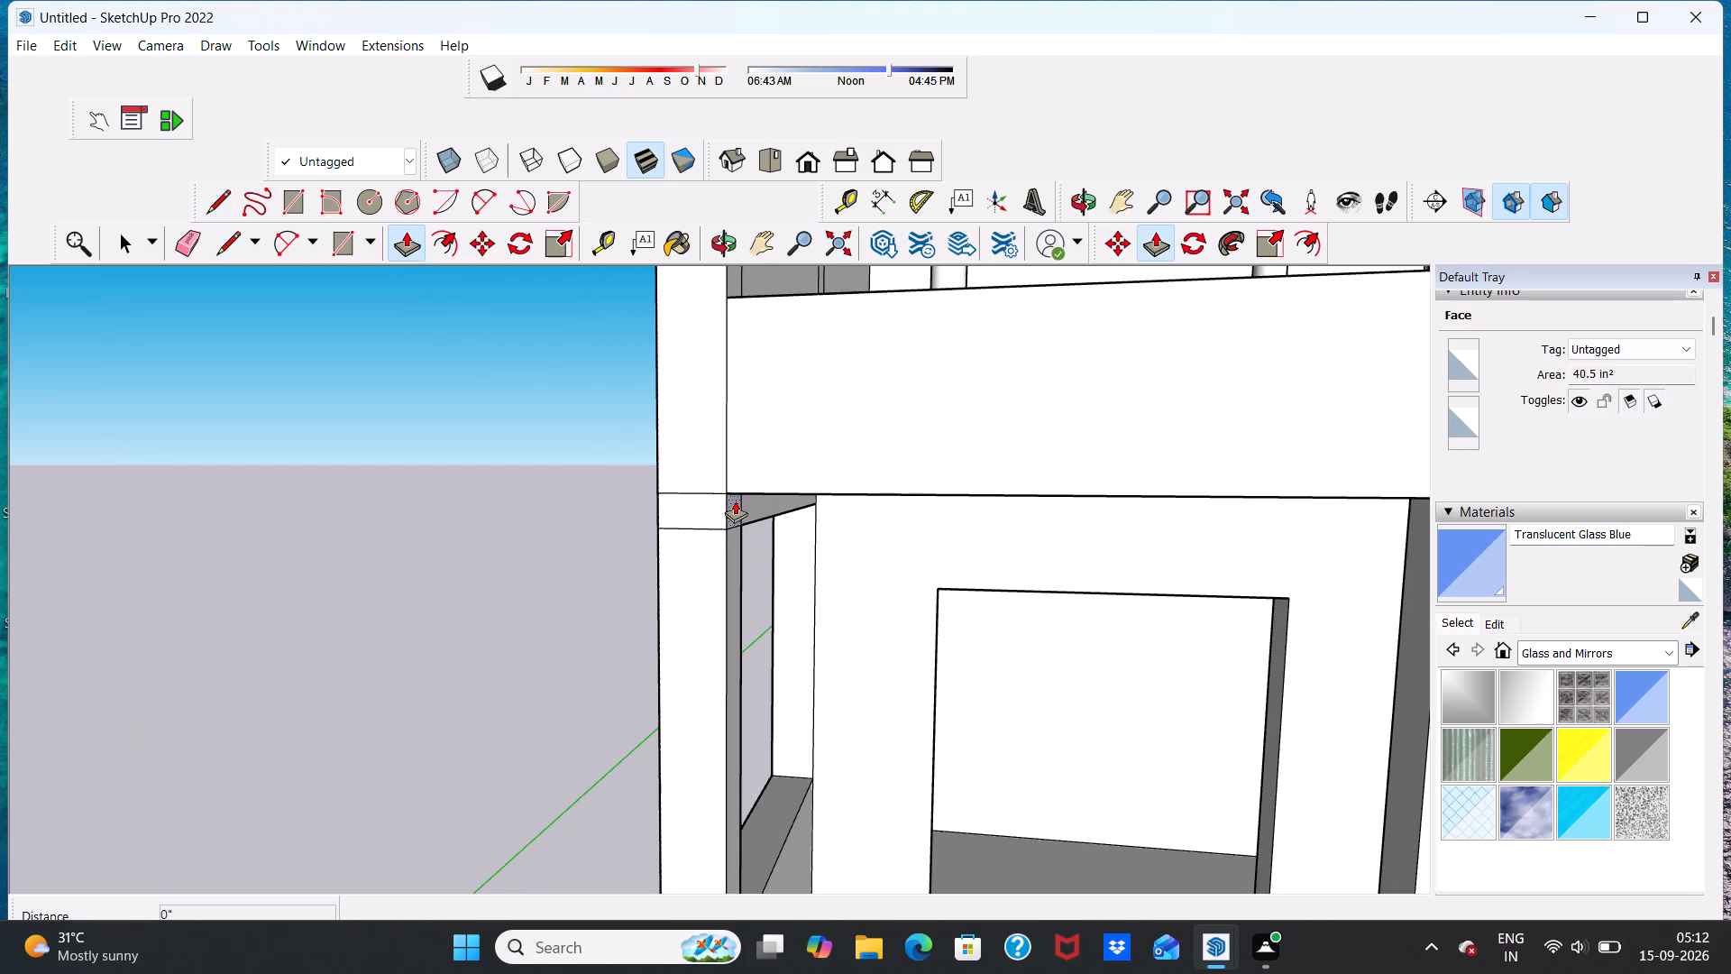
scroll(735, 501, up, 6)
click(735, 501)
scroll(1058, 534, down, 8)
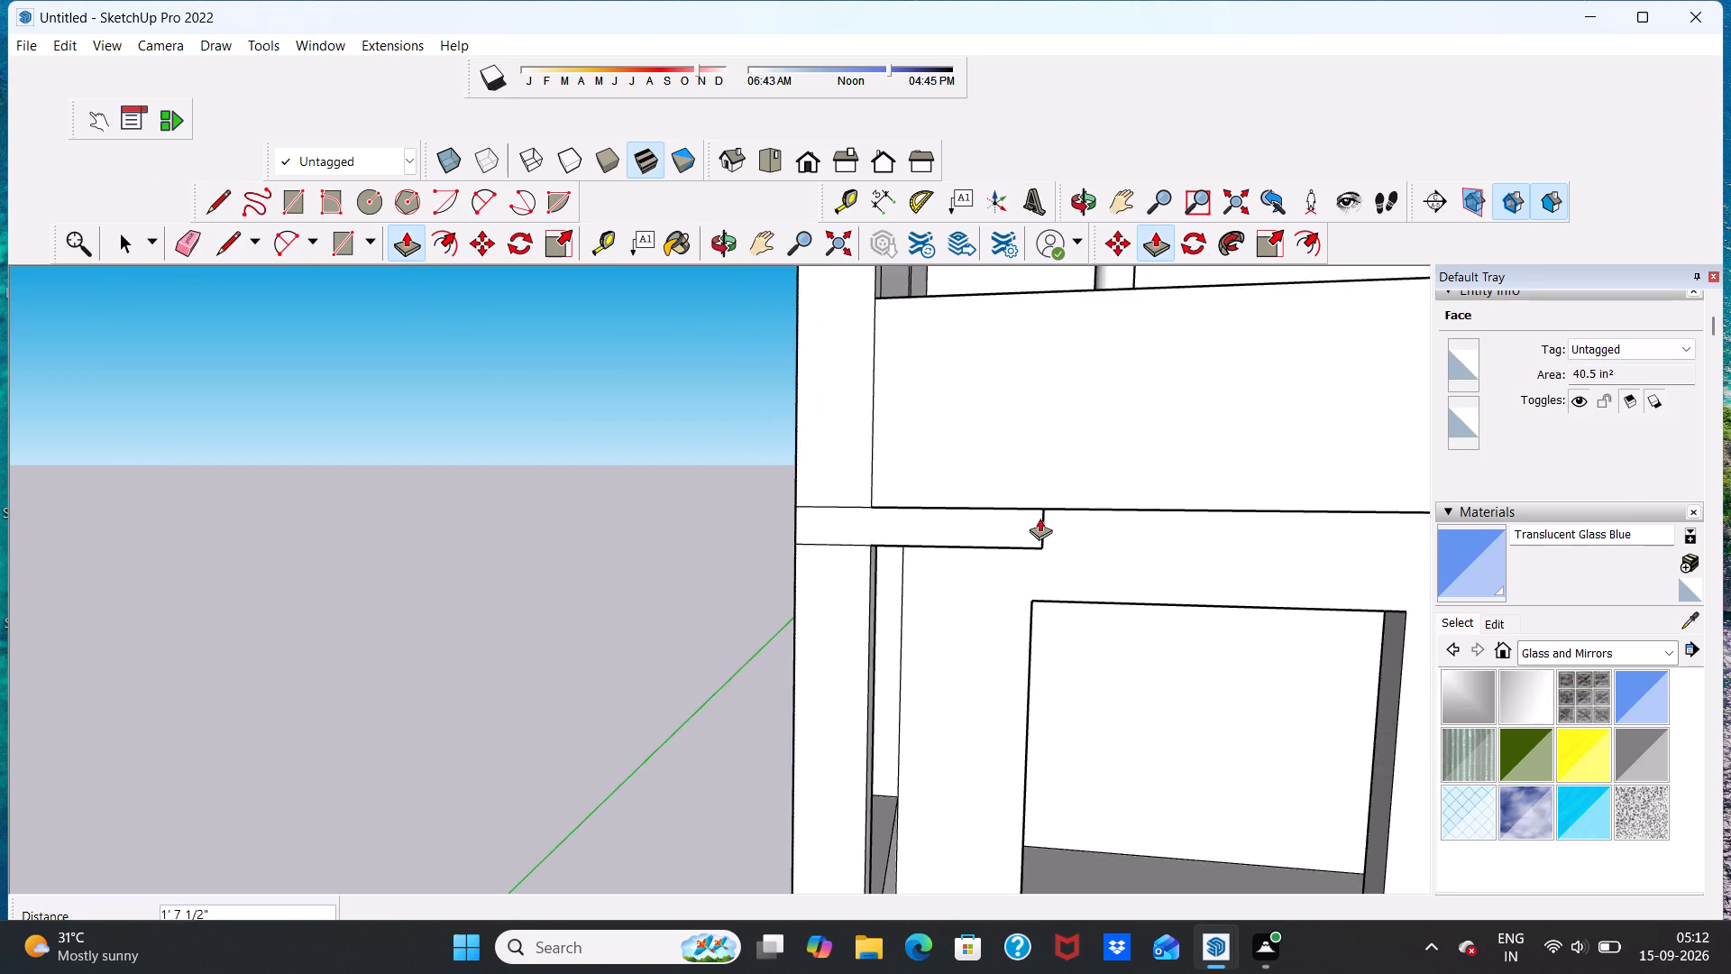
scroll(1040, 518, down, 8)
scroll(1285, 511, down, 12)
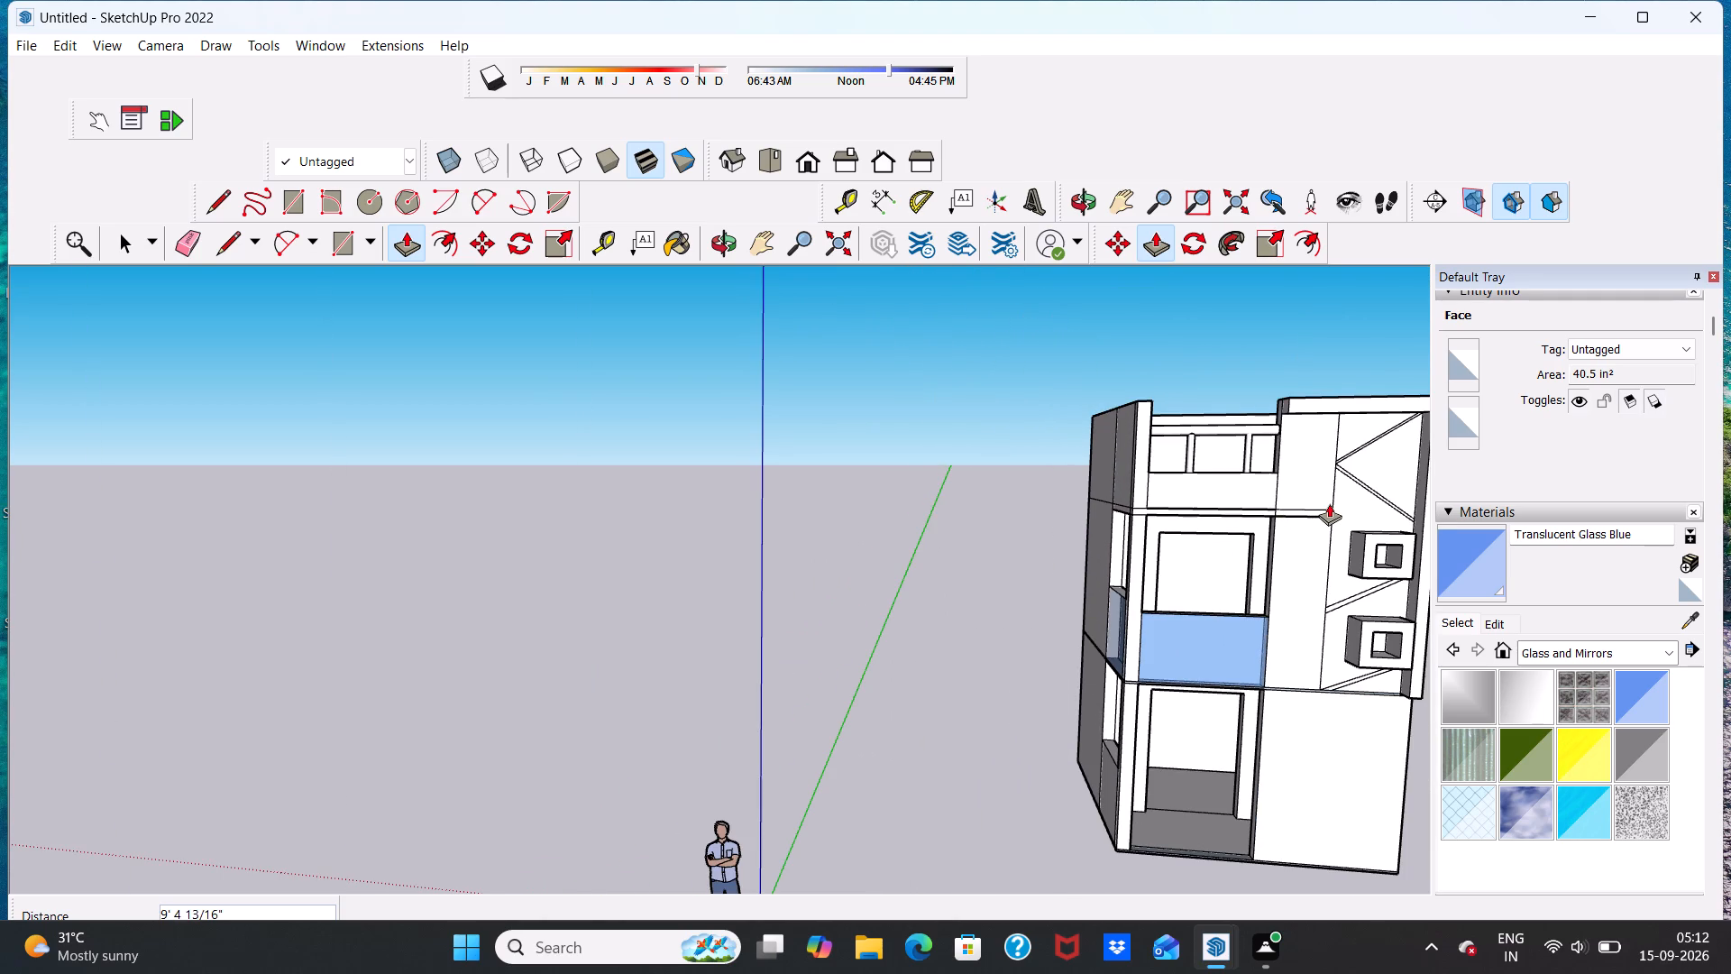
scroll(1331, 503, up, 9)
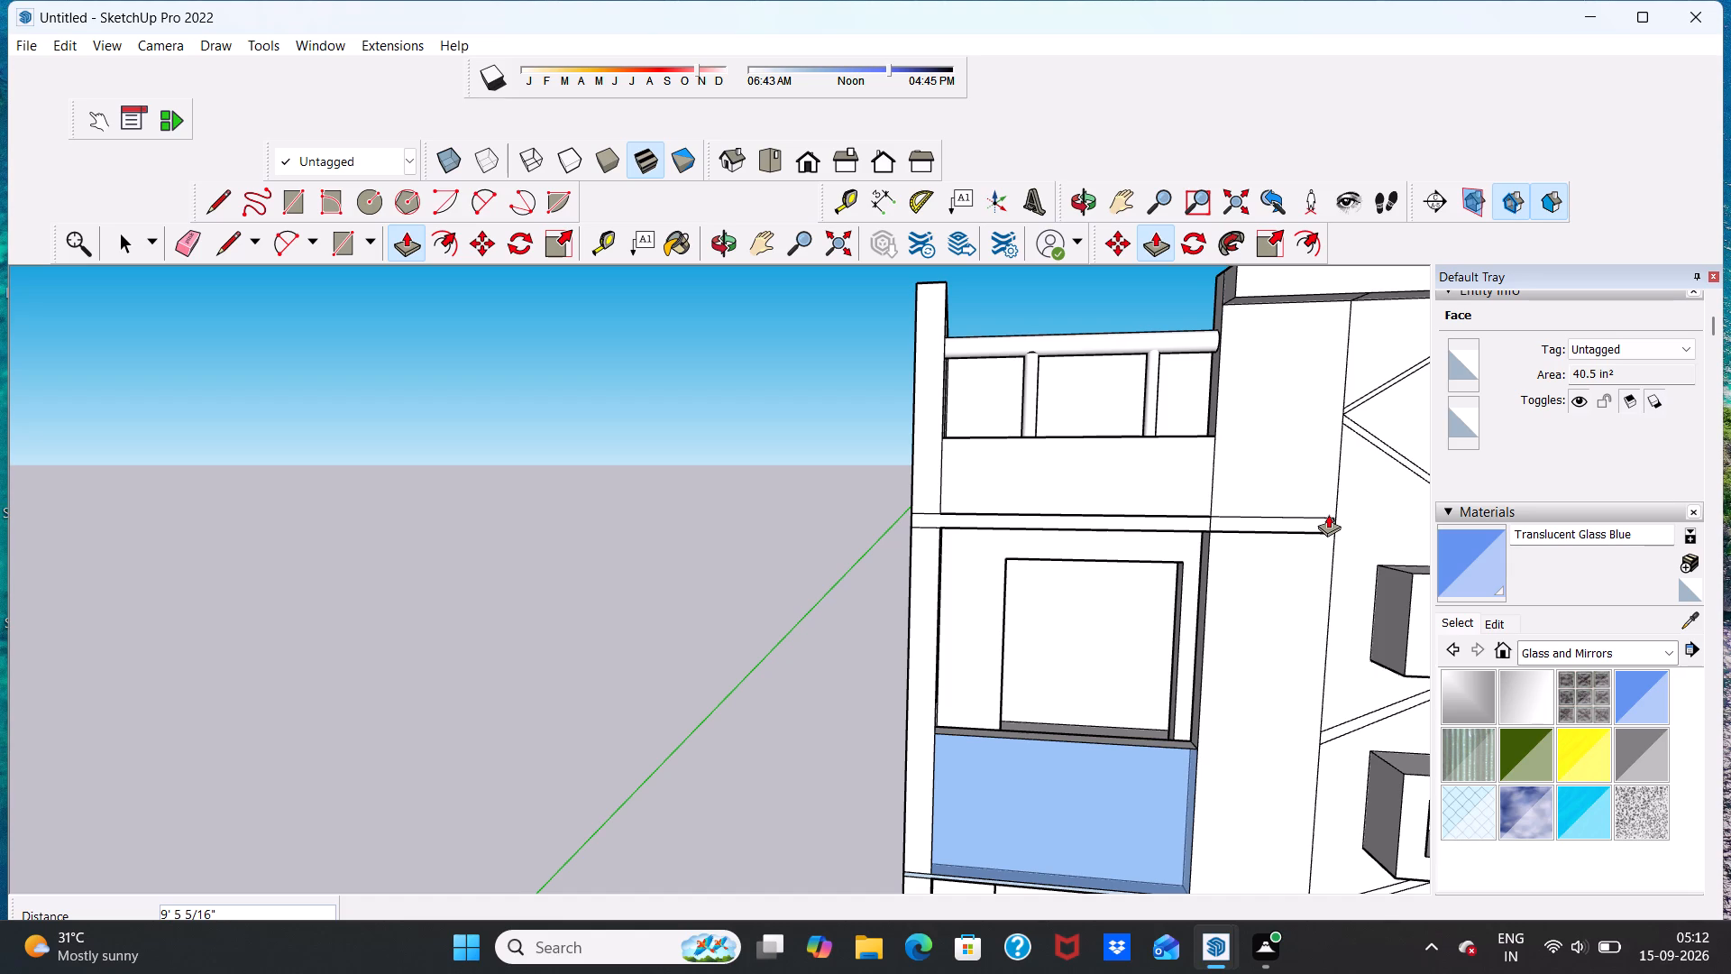
click(1309, 516)
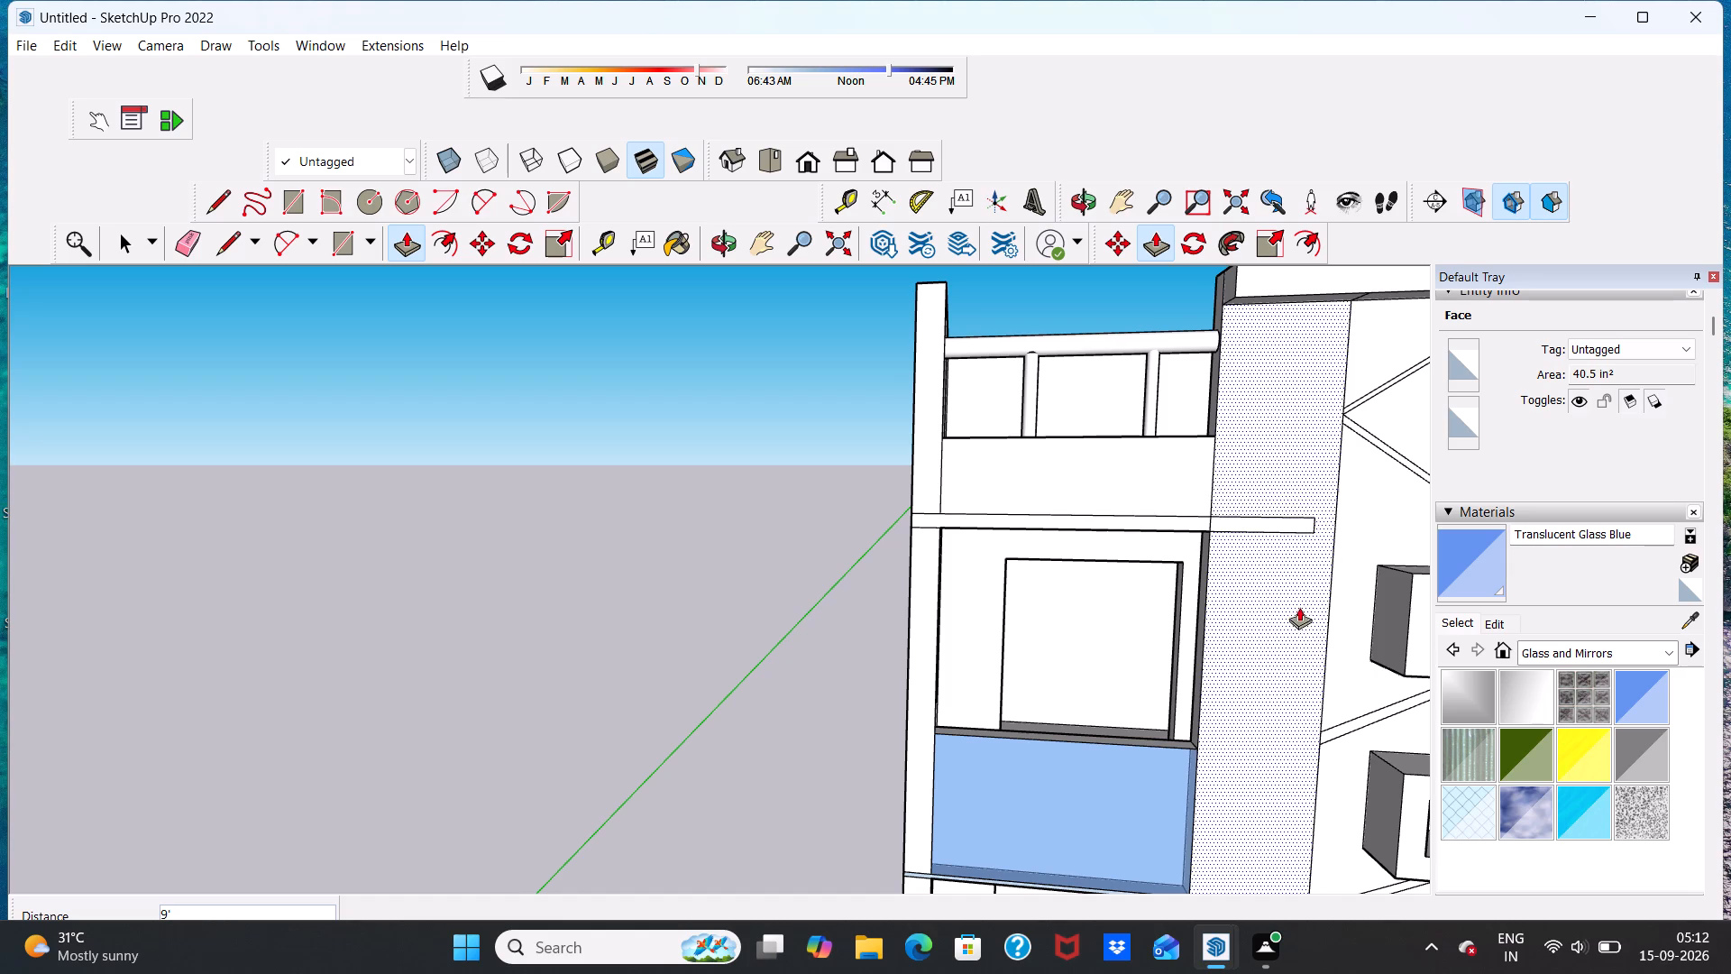
scroll(1296, 610, up, 3)
key(space)
middle_drag(1324, 569, 1253, 579)
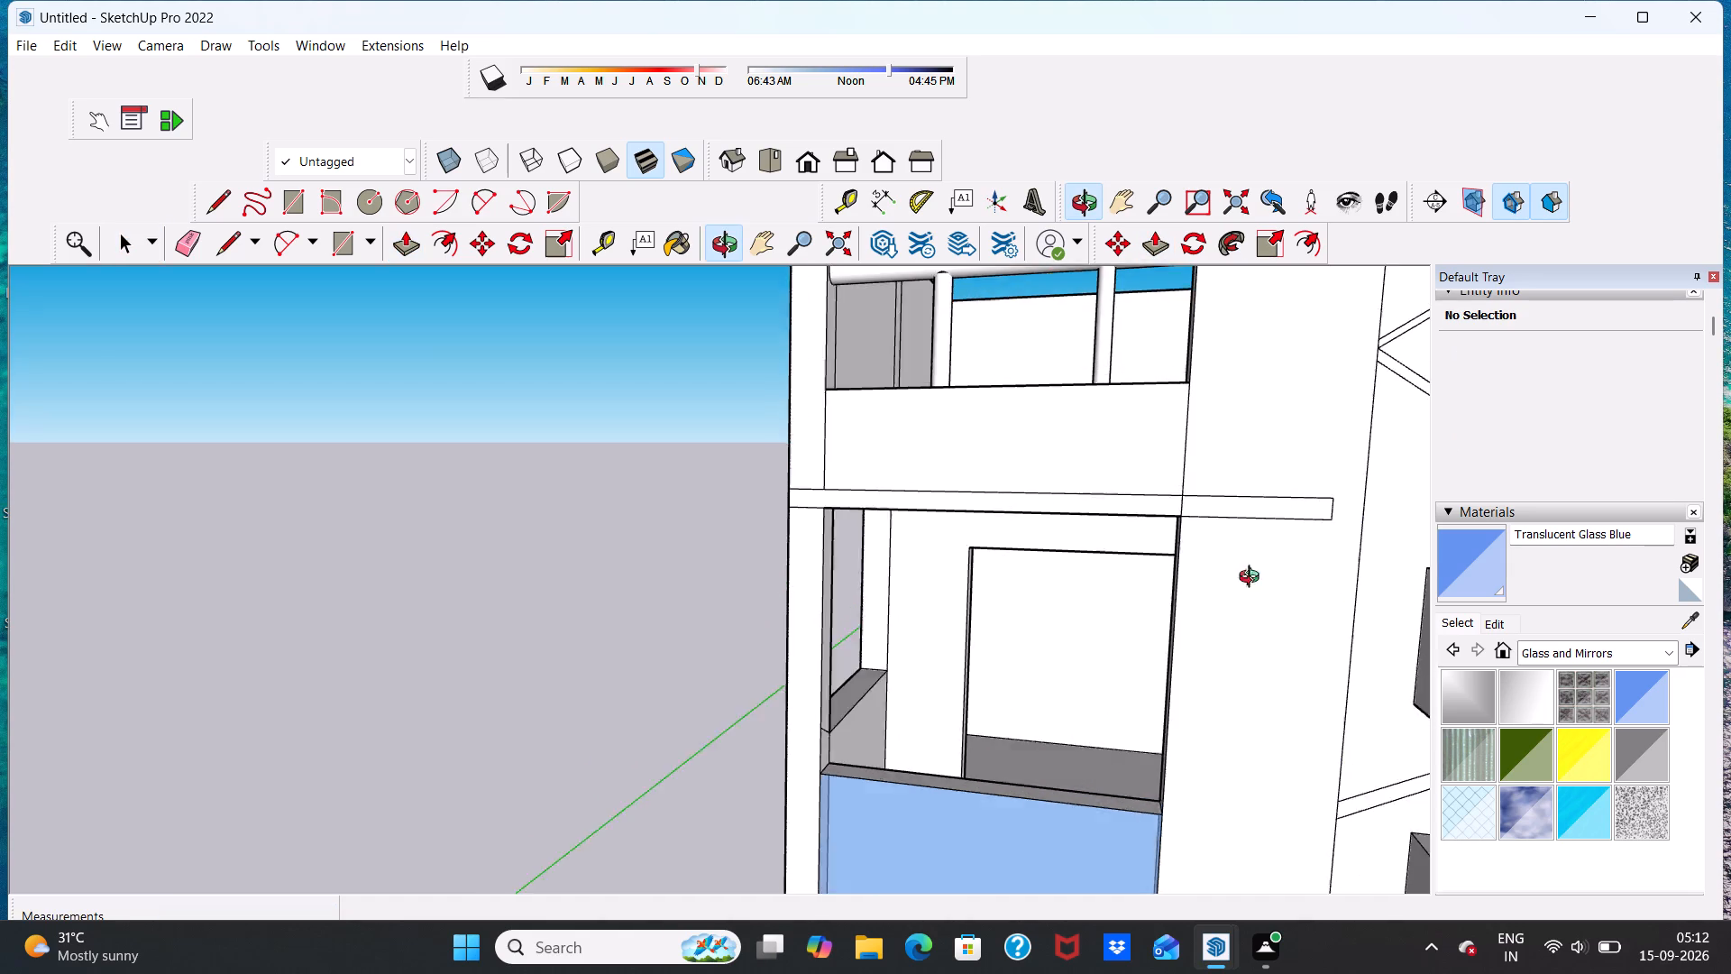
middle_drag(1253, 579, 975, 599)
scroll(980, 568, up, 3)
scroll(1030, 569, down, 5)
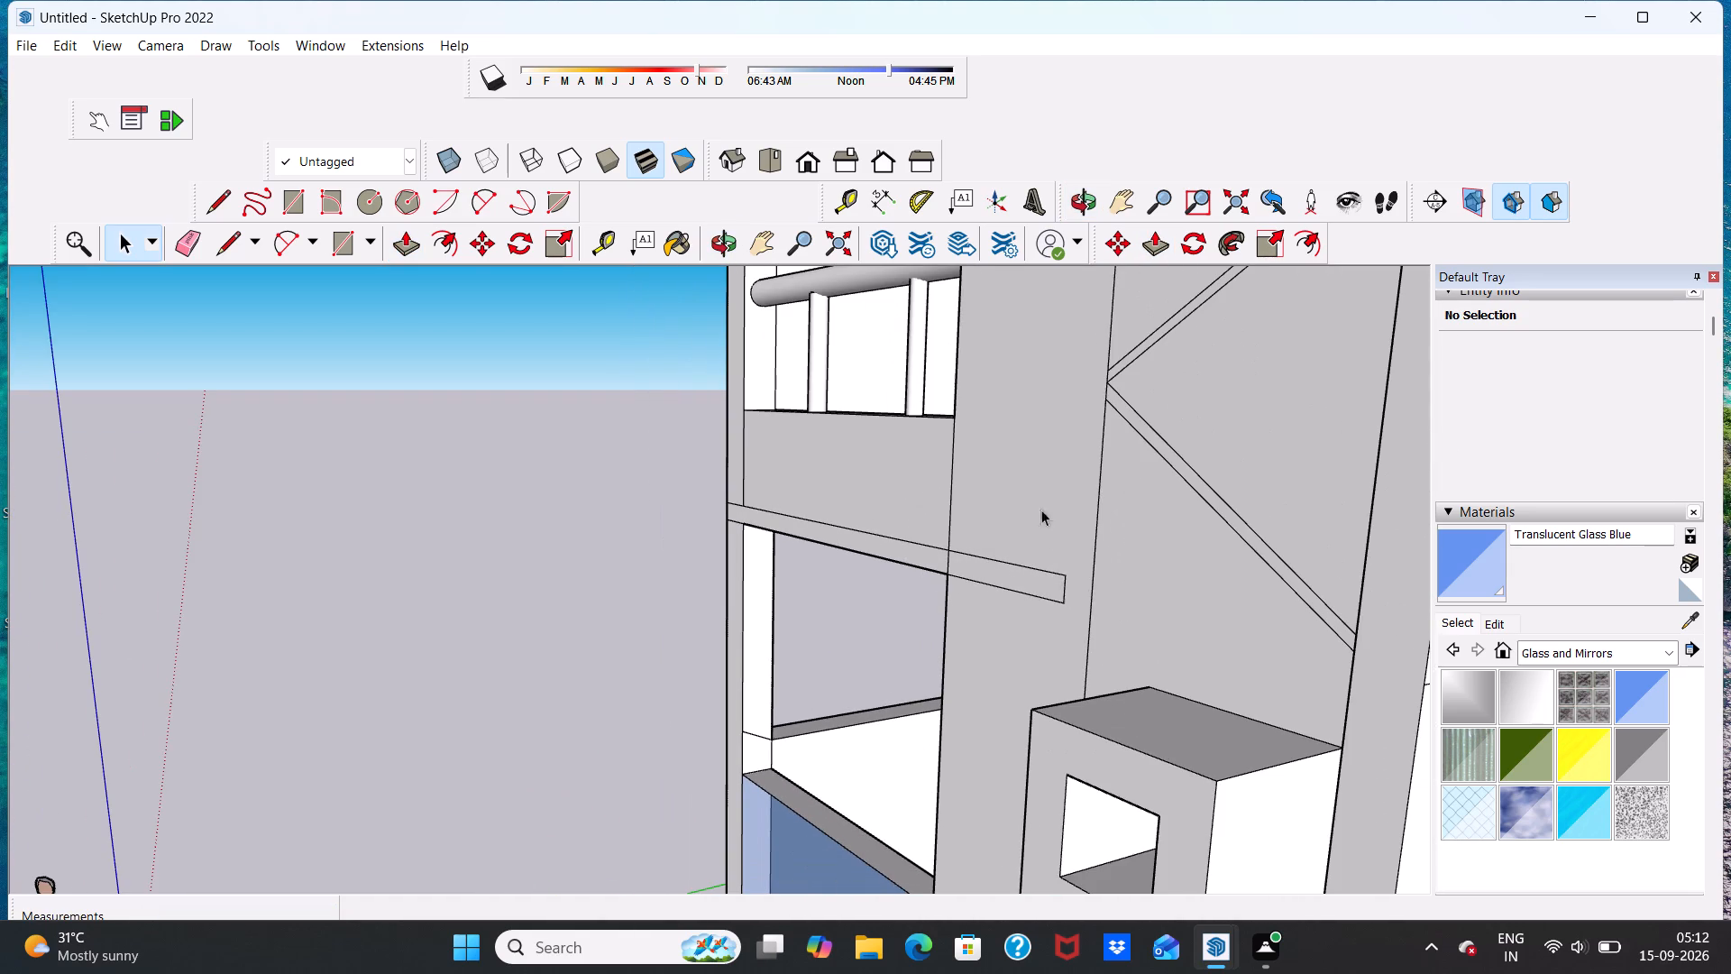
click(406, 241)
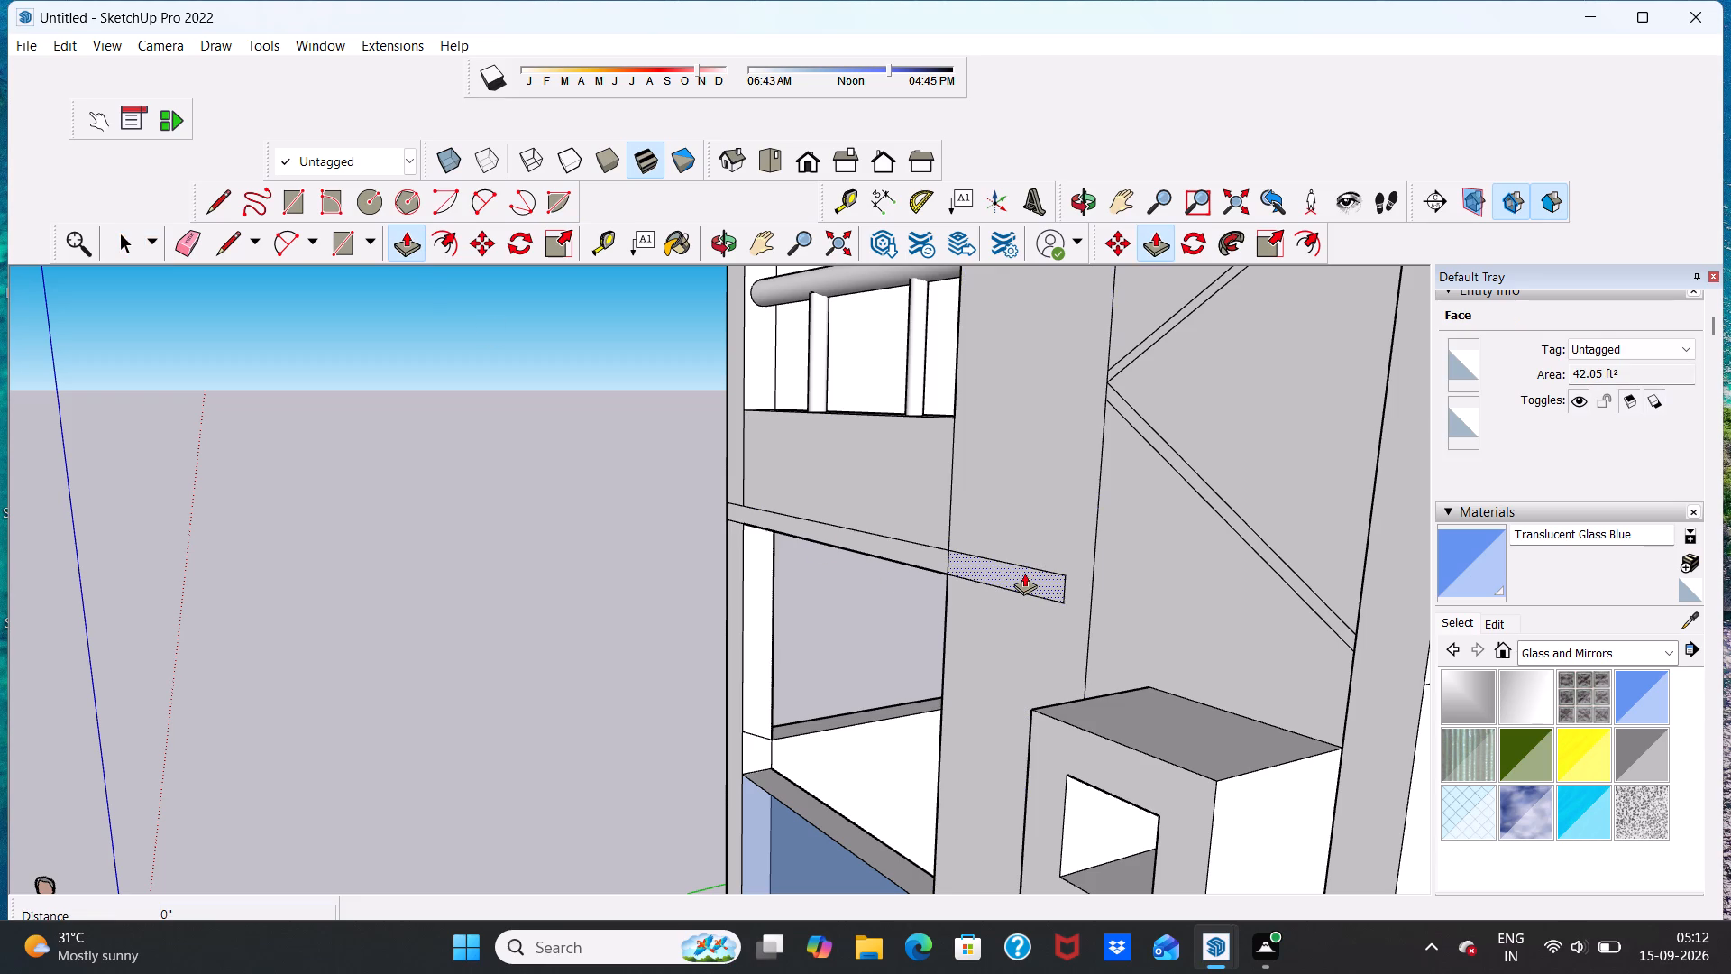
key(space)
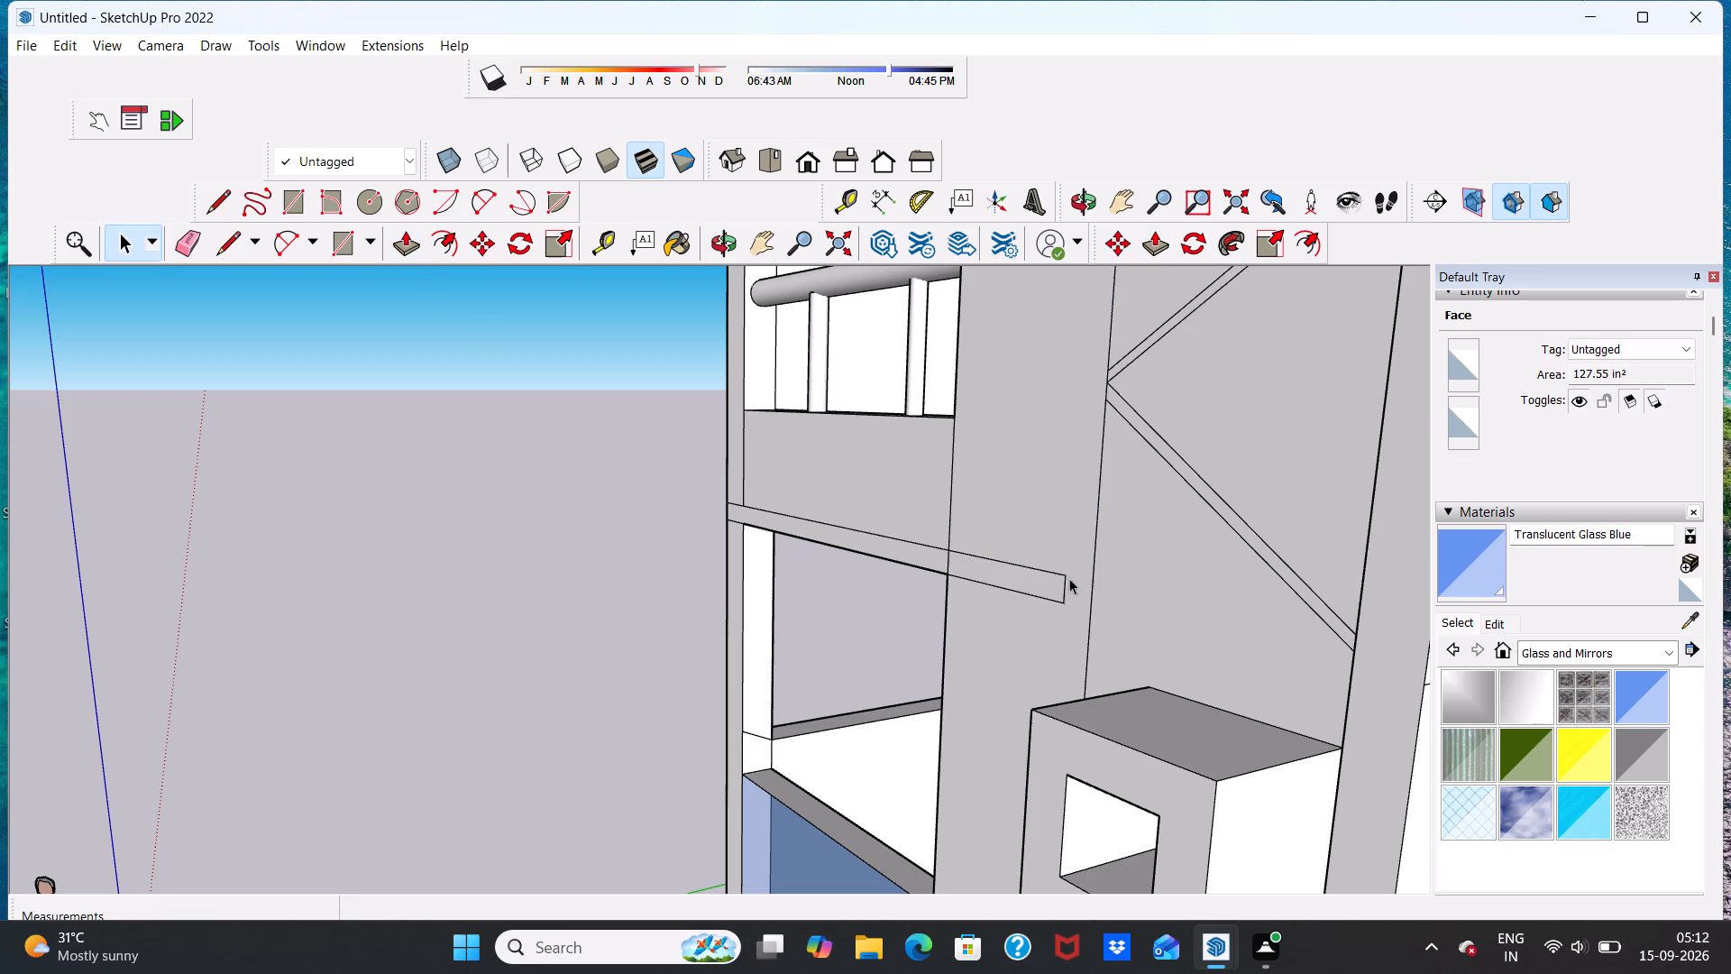
Draw an outline from the horizontal band's inner end down about 9' 3", and about 2' 4 3/8" across to the balcony opening's edge.
middle_drag(1067, 574, 1333, 491)
middle_drag(1039, 550, 1109, 571)
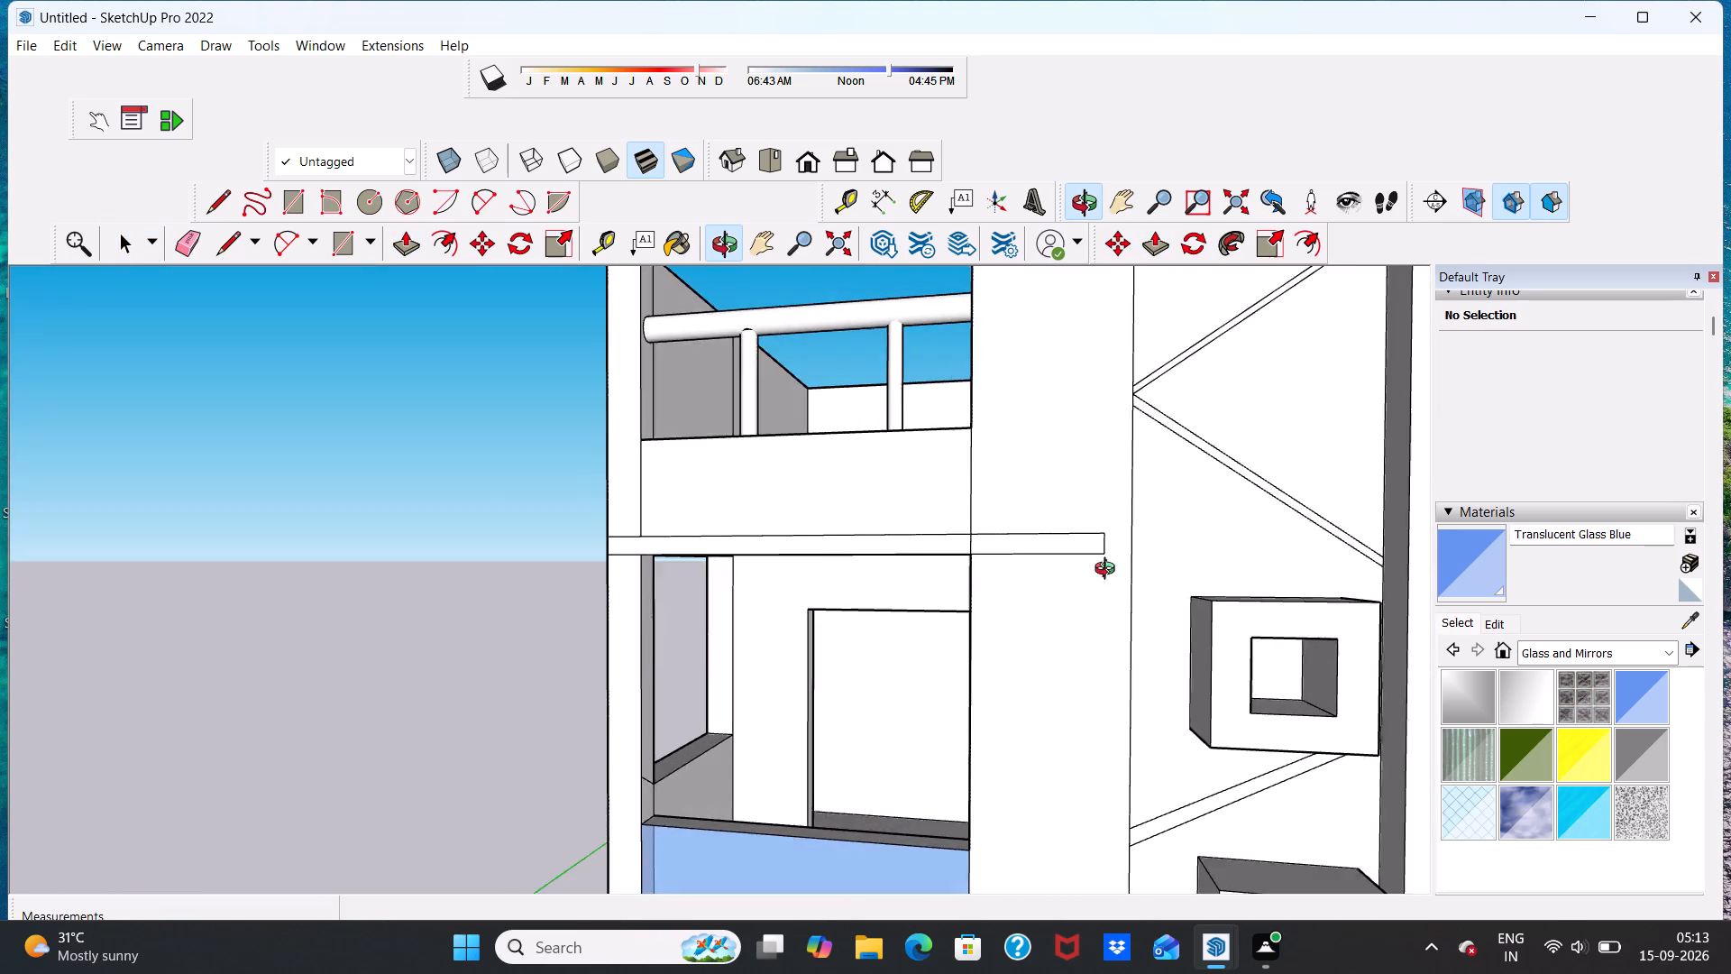
middle_drag(1109, 571, 1122, 575)
scroll(1122, 575, down, 7)
scroll(1090, 642, up, 2)
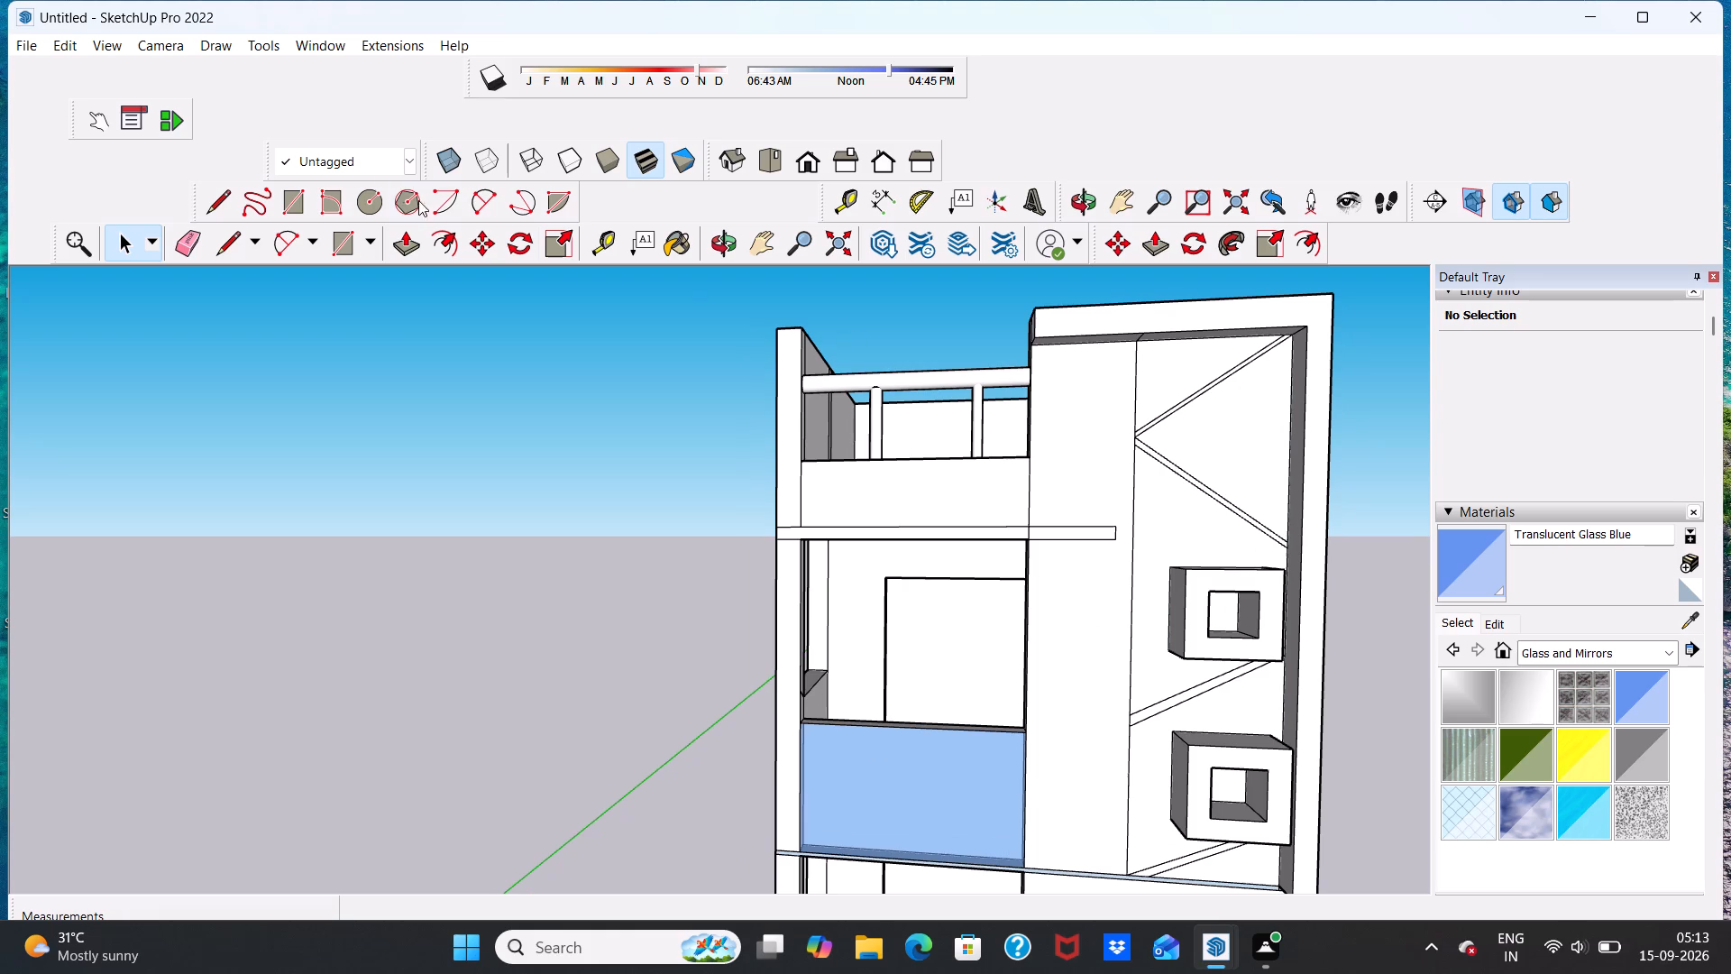
click(227, 198)
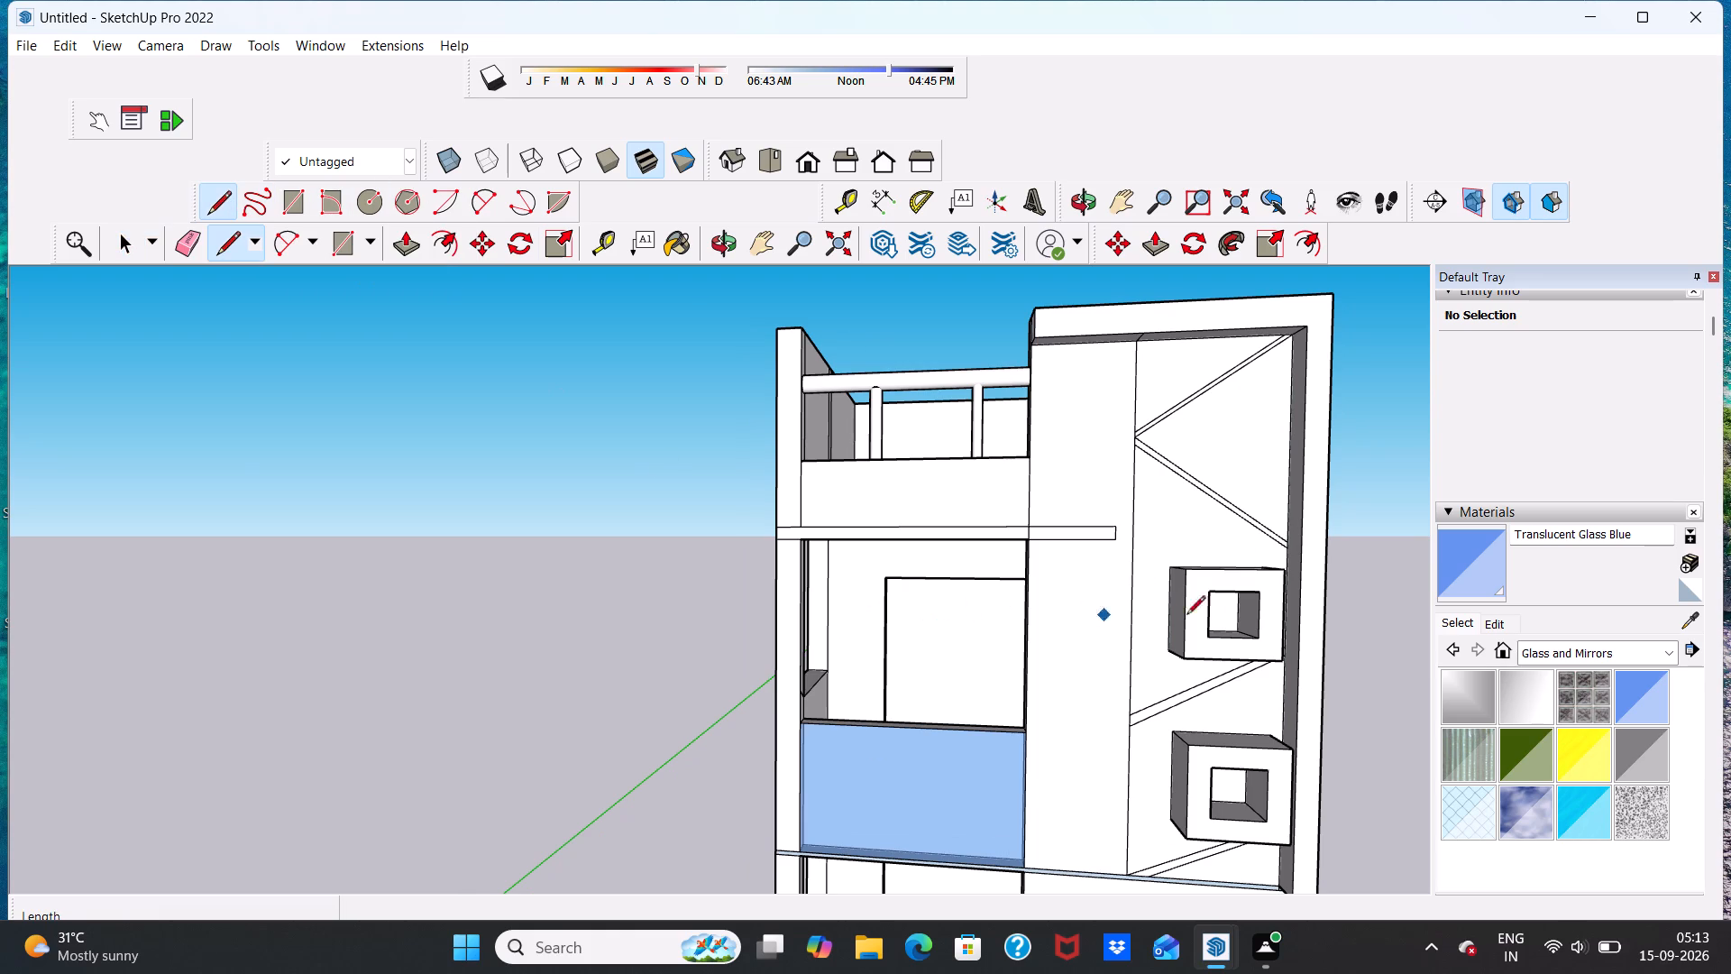
click(1114, 543)
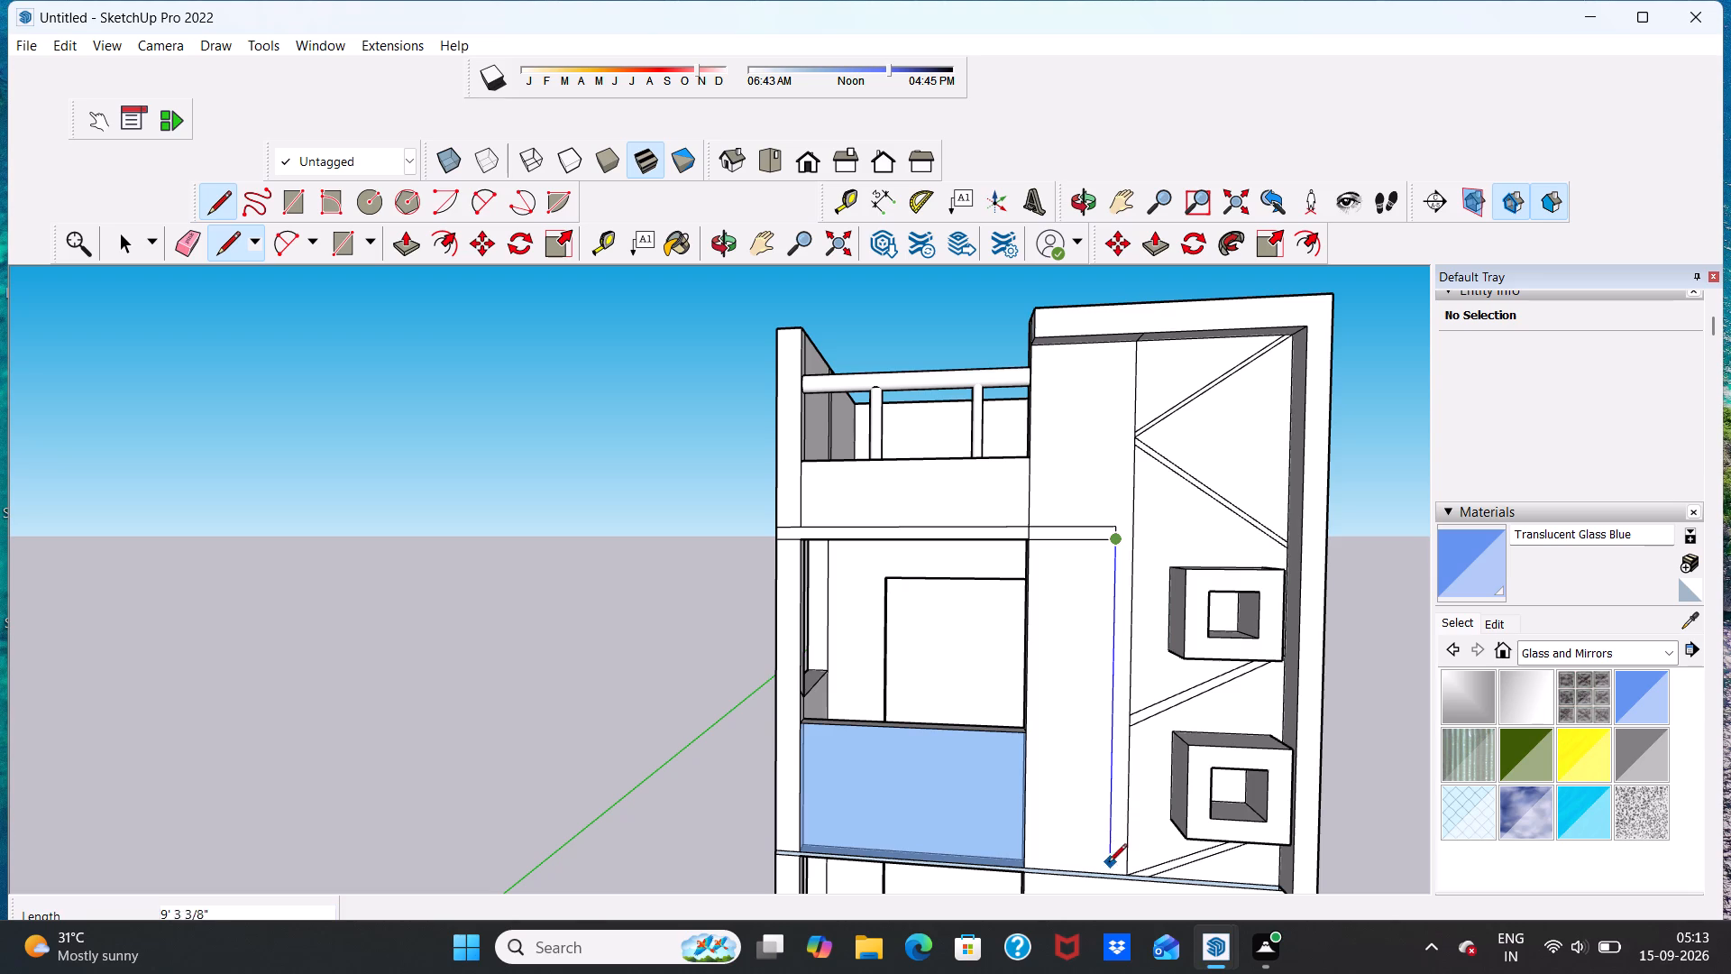
click(1110, 850)
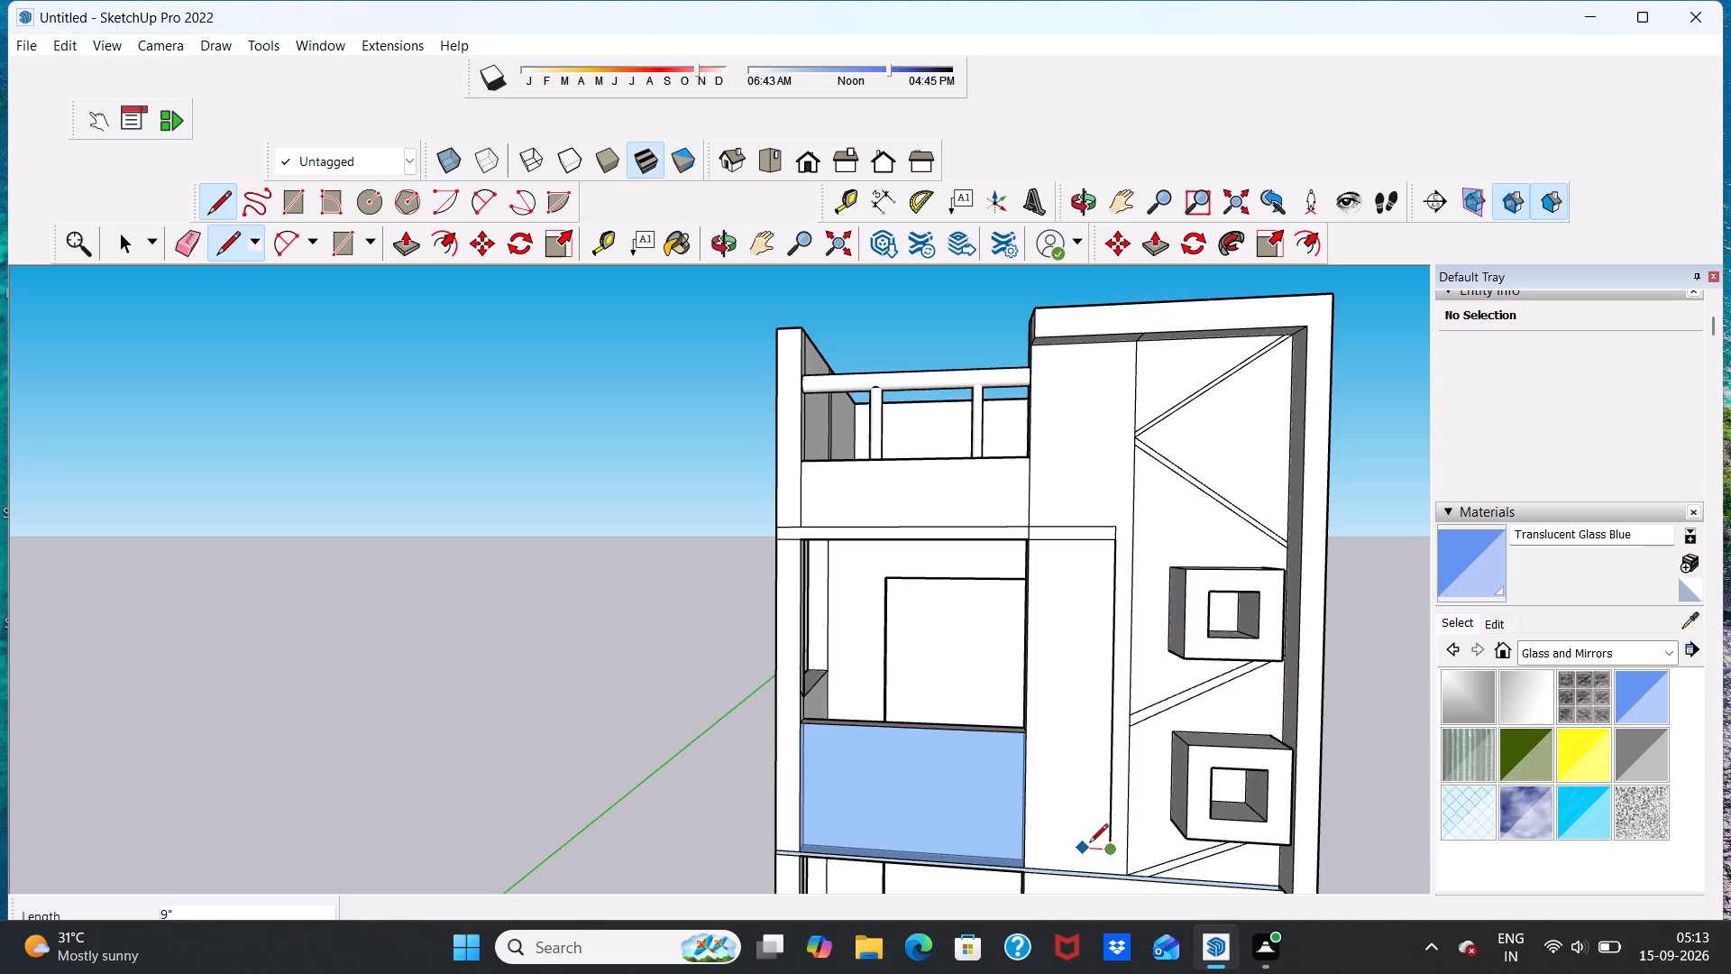
click(1030, 842)
key(space)
Draw a parallel inner outline from the band's lower edge down about 8' 3 9/16" and across to the balcony opening's edge.
scroll(1081, 725, down, 5)
scroll(1069, 605, up, 3)
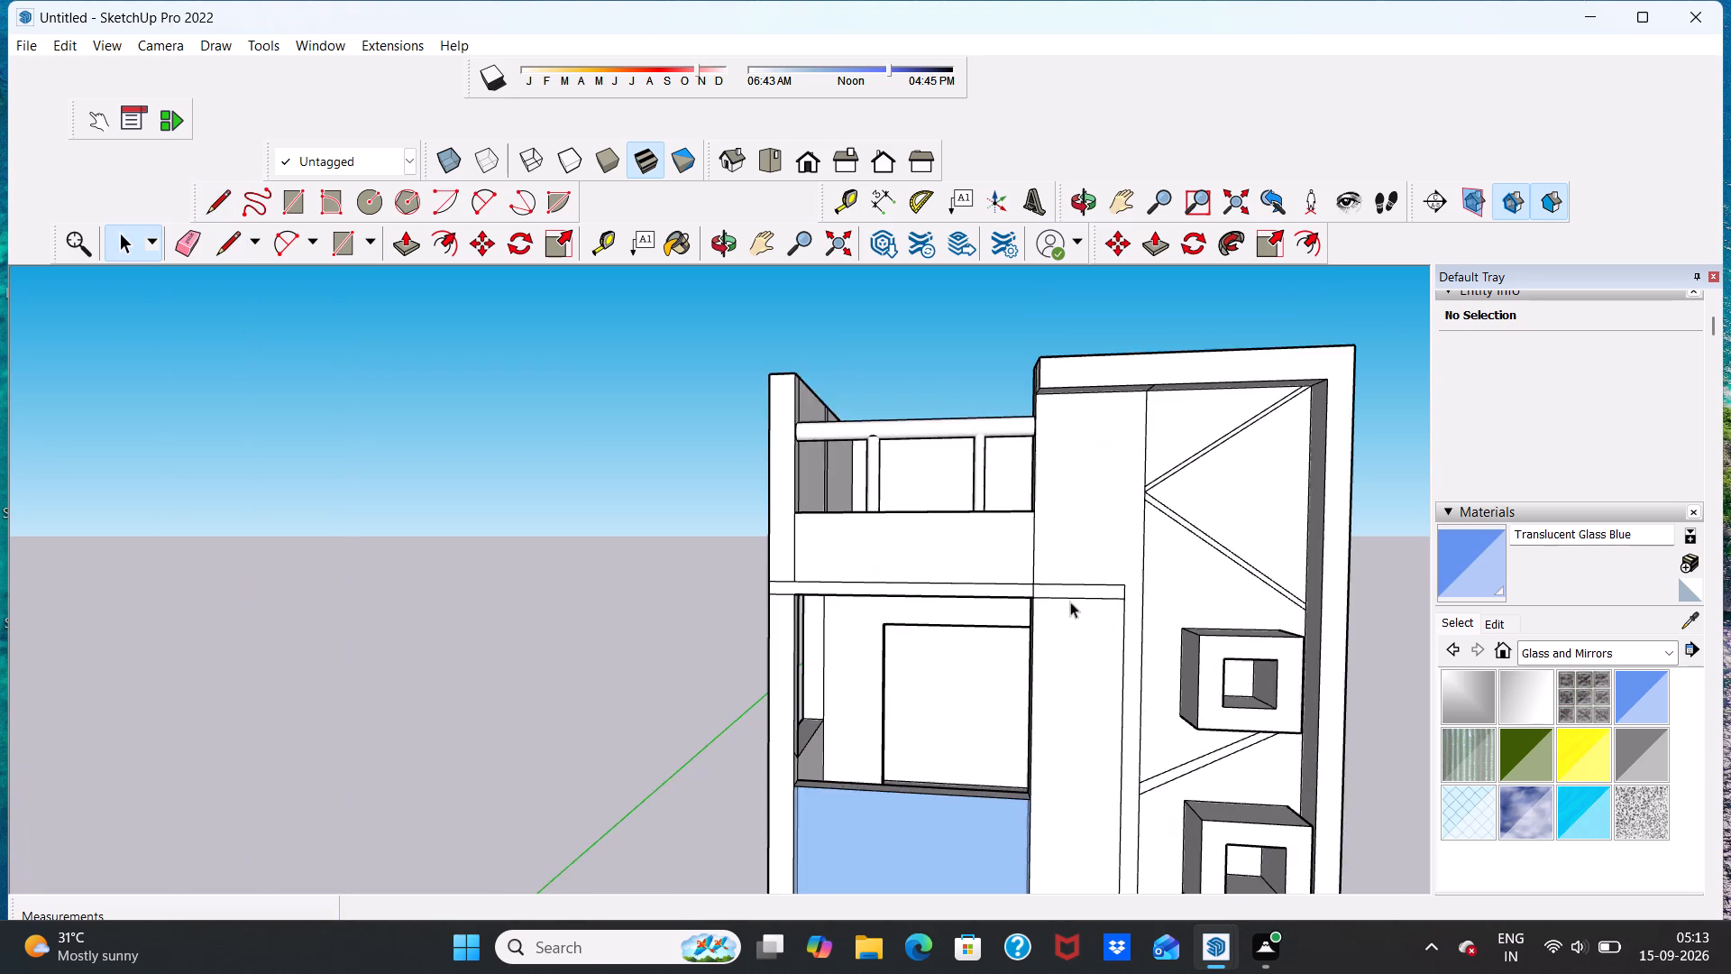
scroll(1070, 602, up, 6)
scroll(1149, 587, down, 6)
scroll(1104, 666, up, 1)
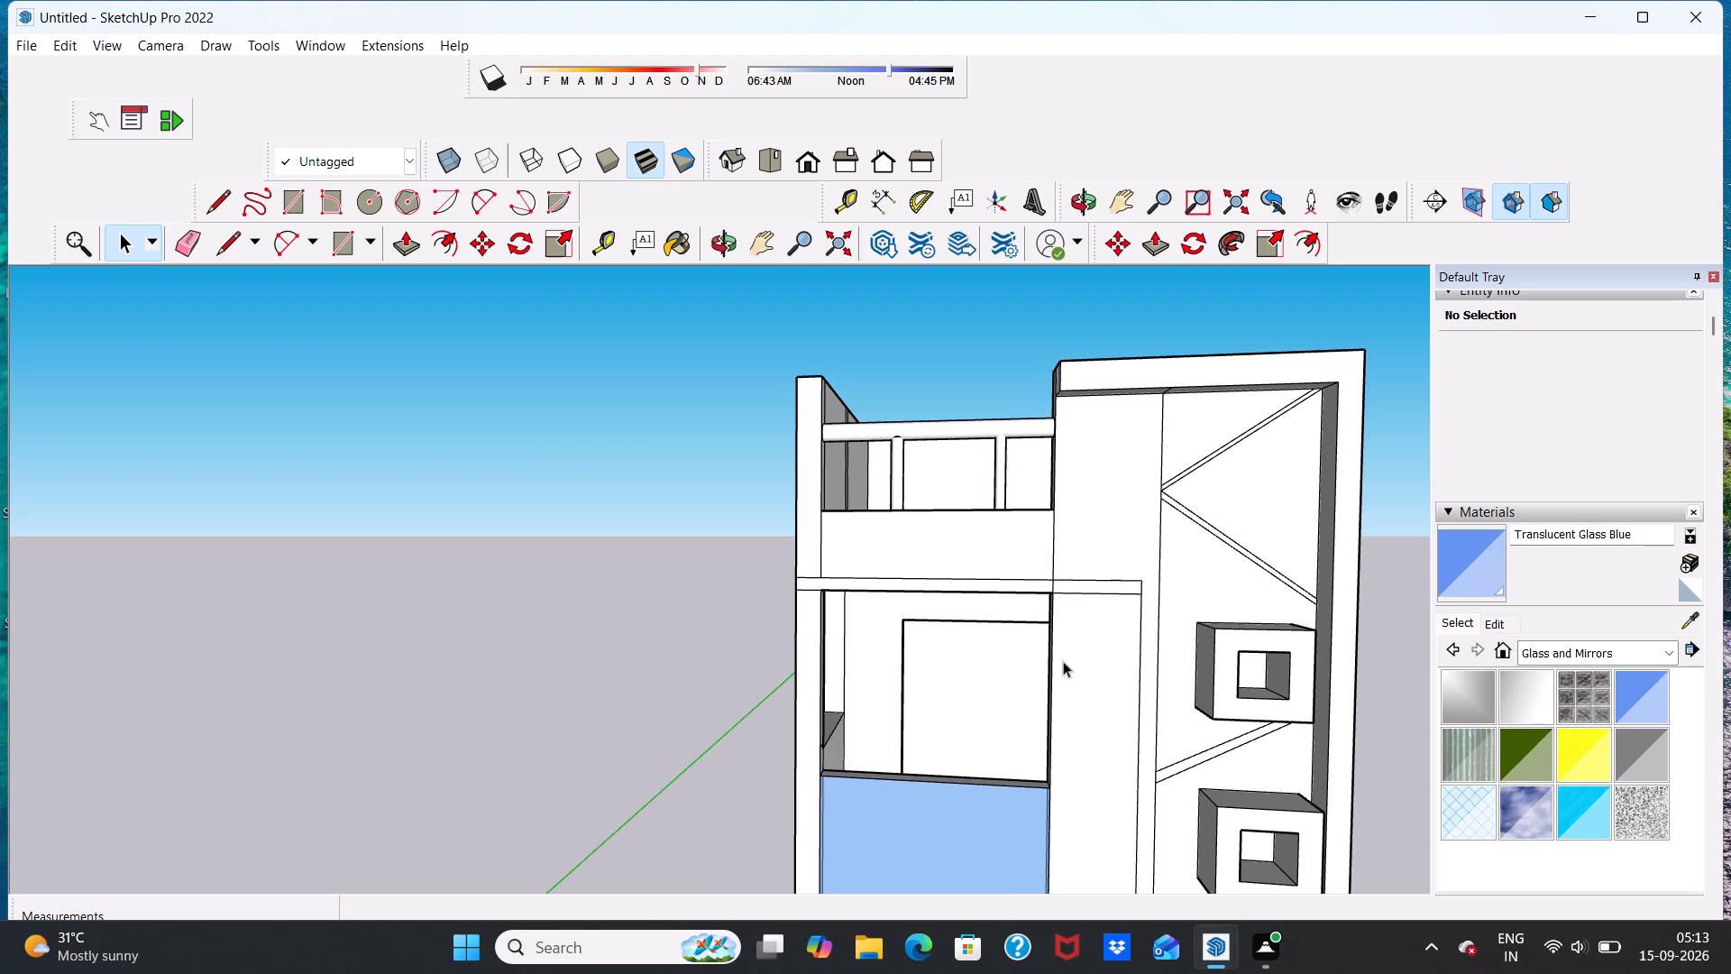
click(209, 201)
scroll(1149, 453, down, 8)
scroll(1140, 546, up, 5)
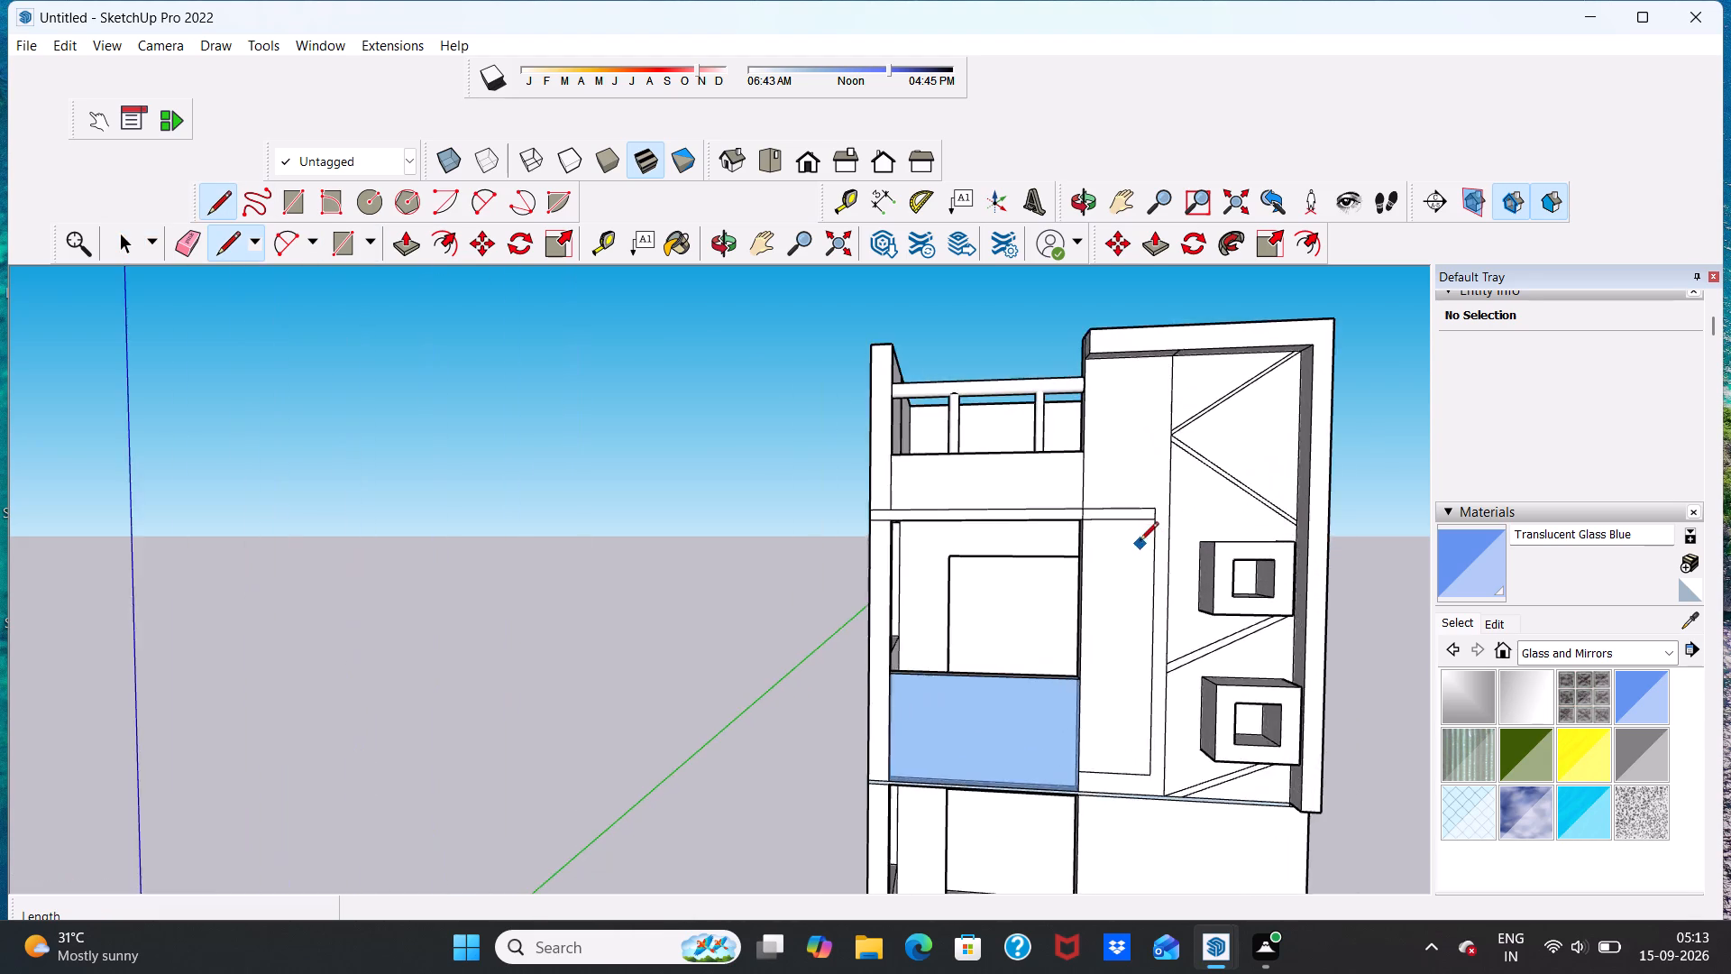
scroll(1149, 528, up, 4)
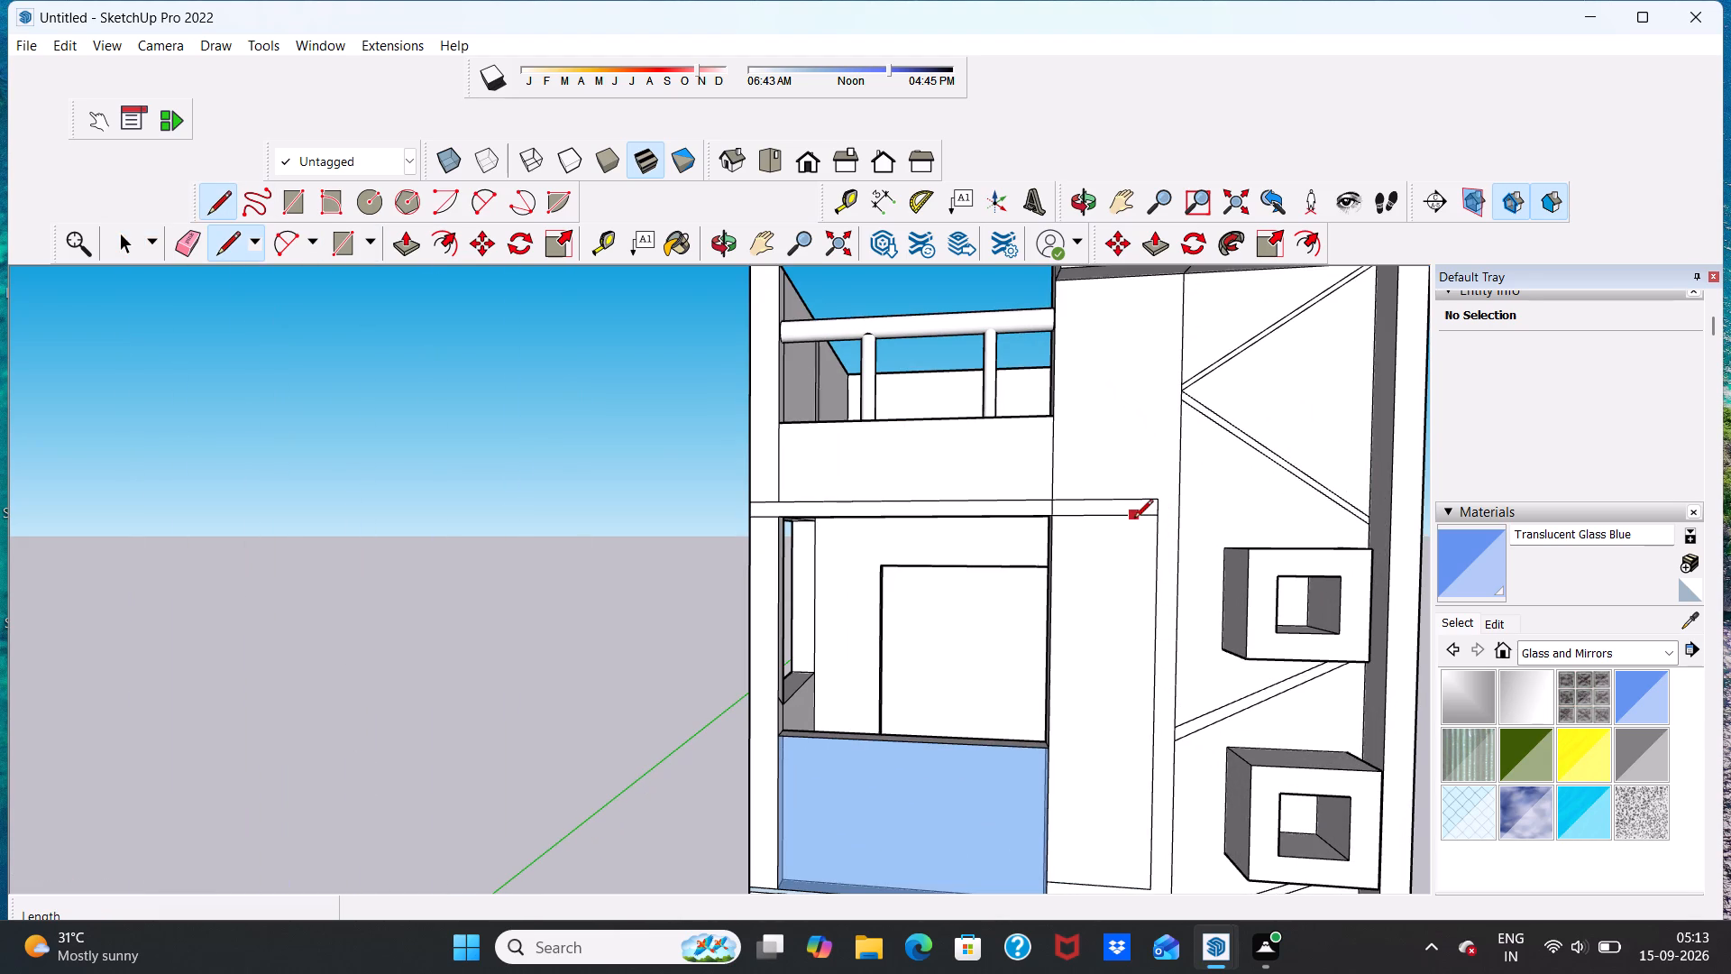
click(1134, 519)
scroll(1126, 756, down, 2)
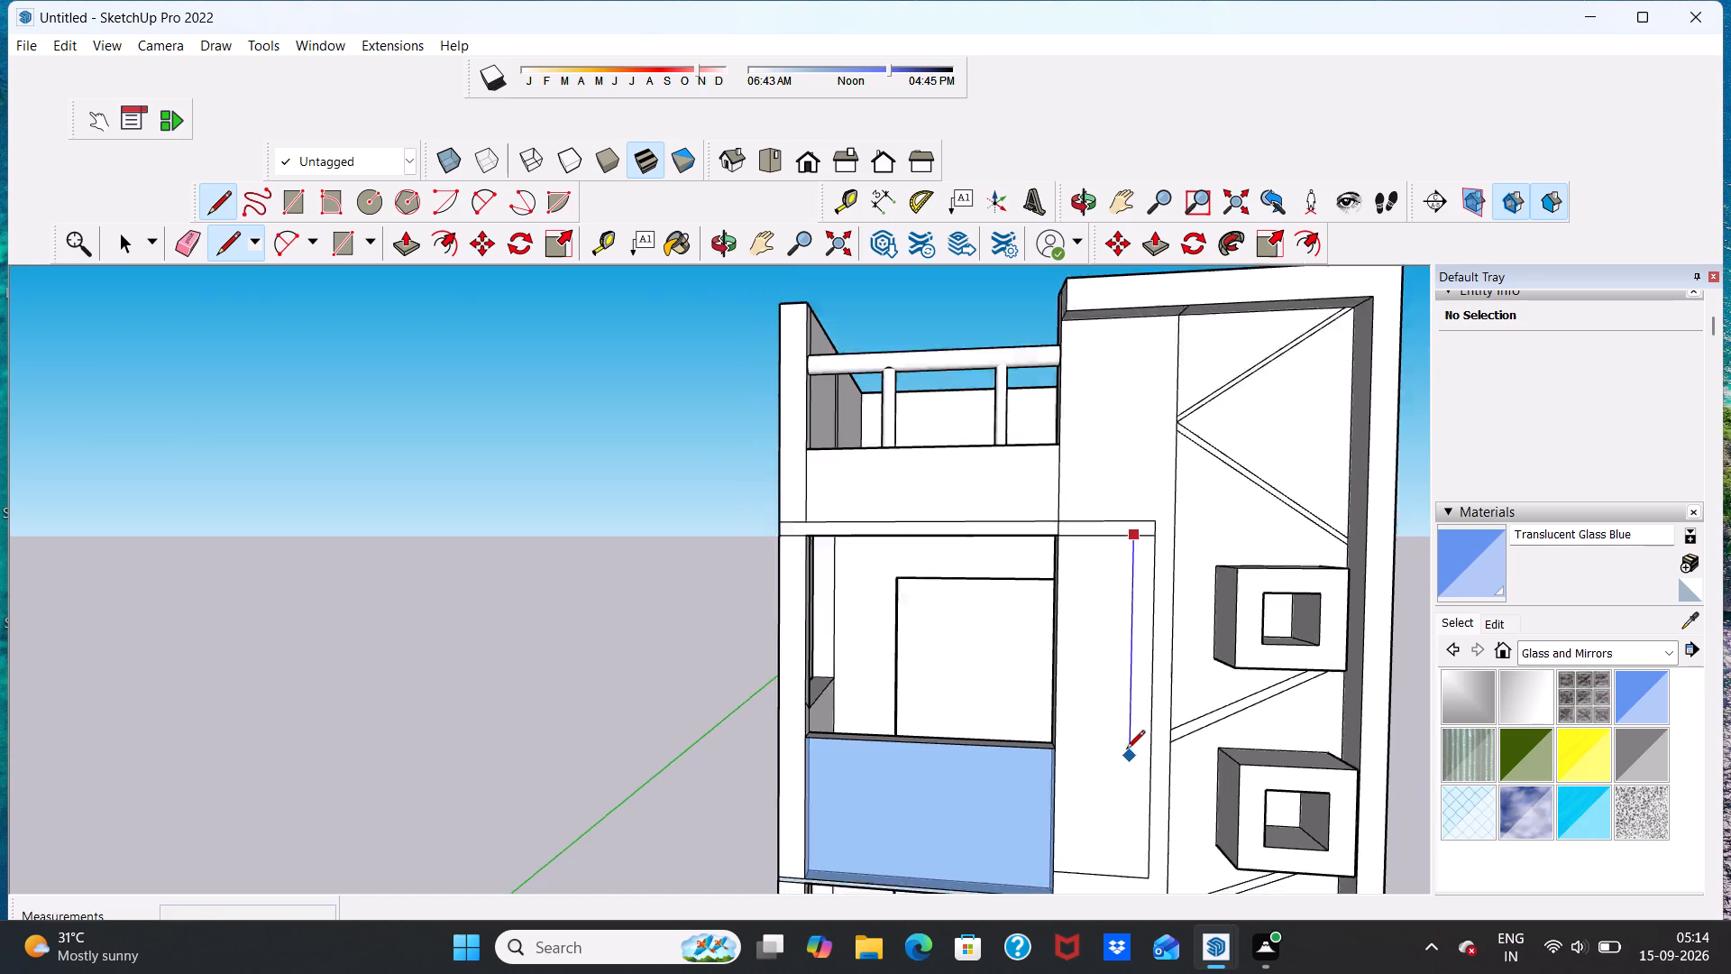
scroll(1126, 750, down, 6)
scroll(1131, 826, up, 9)
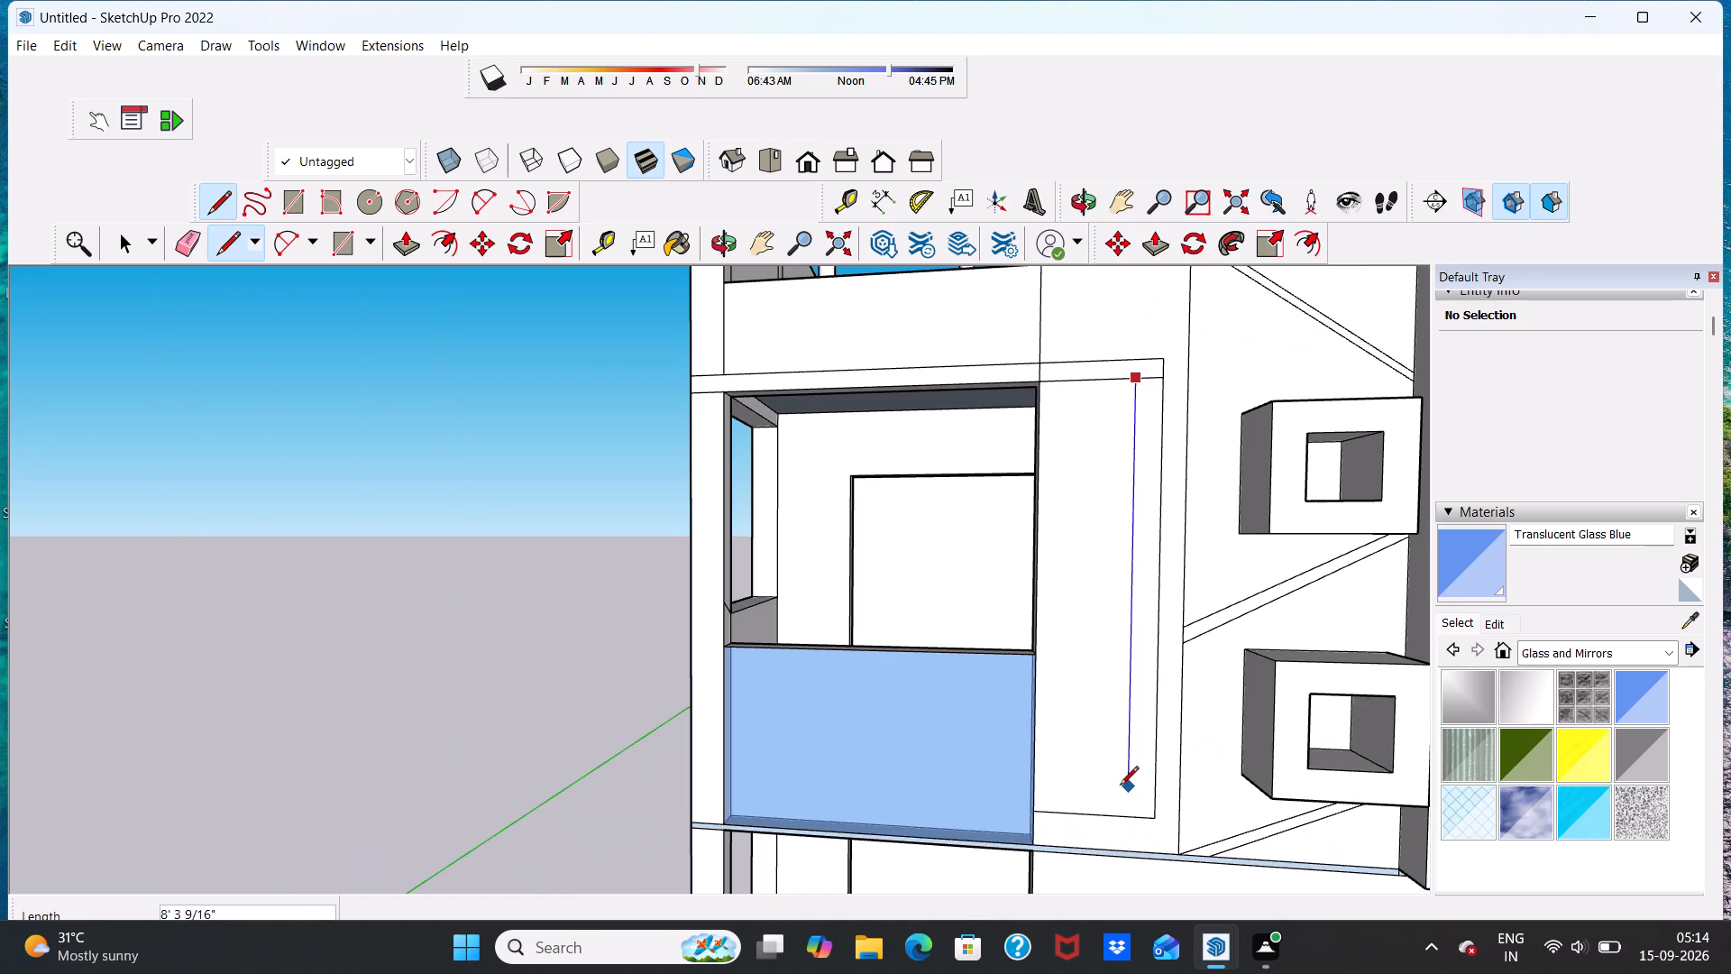
click(1124, 780)
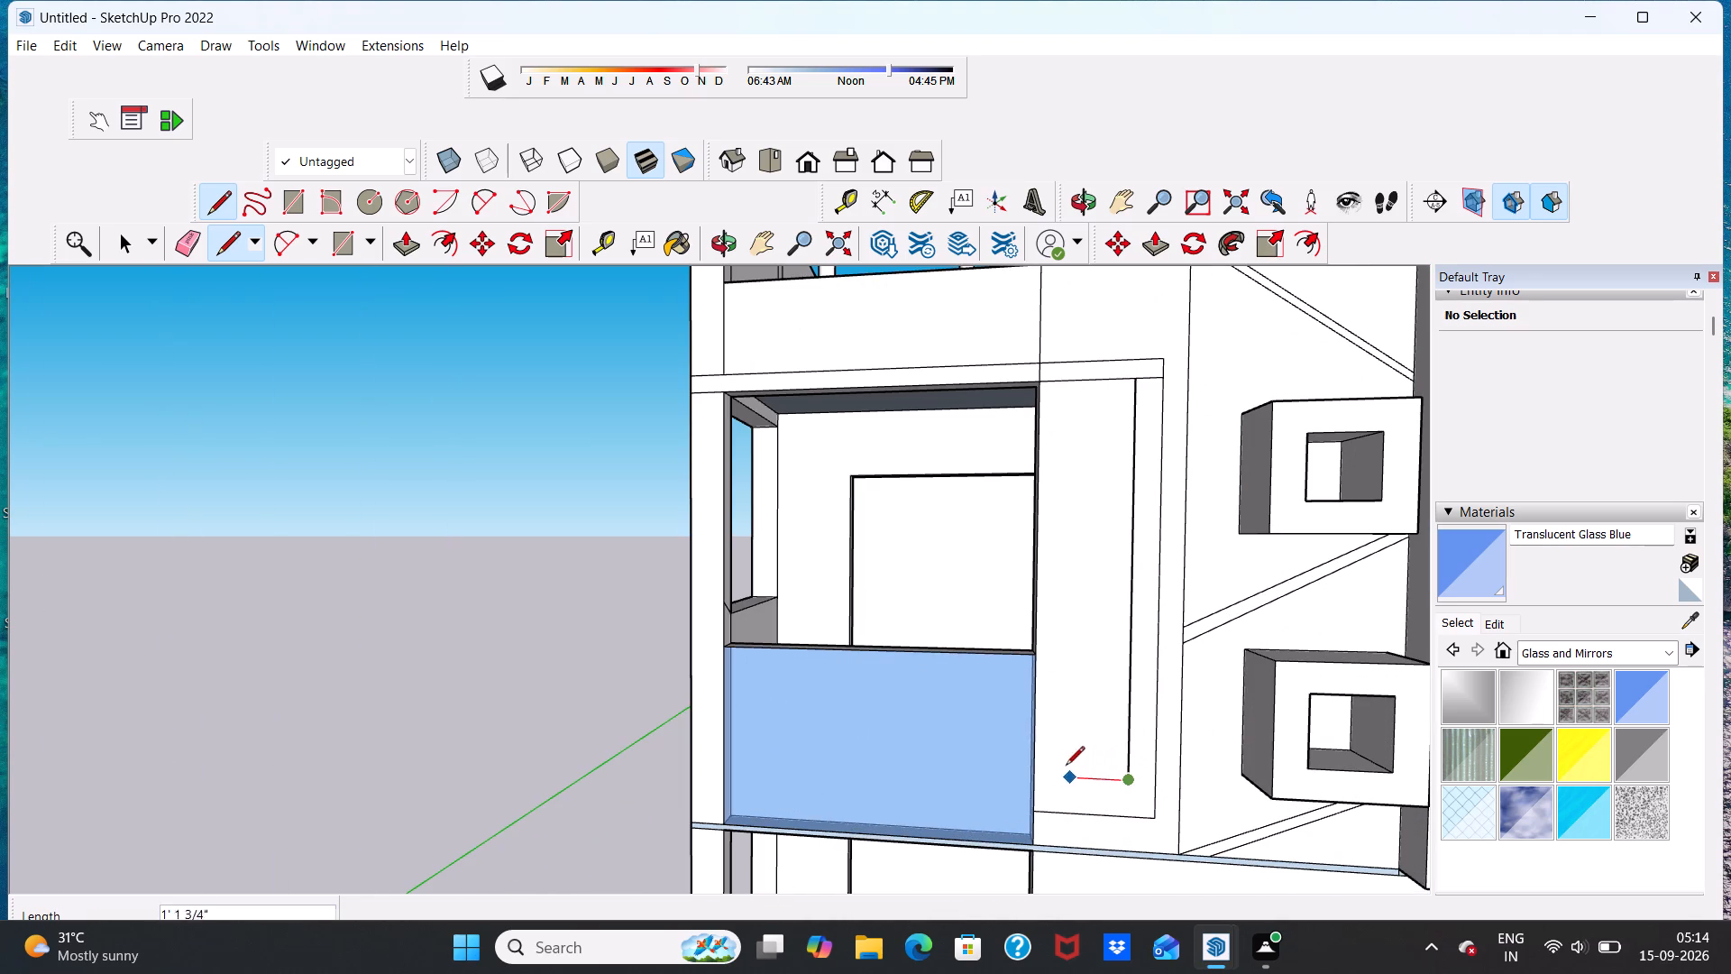
click(1039, 771)
key(space)
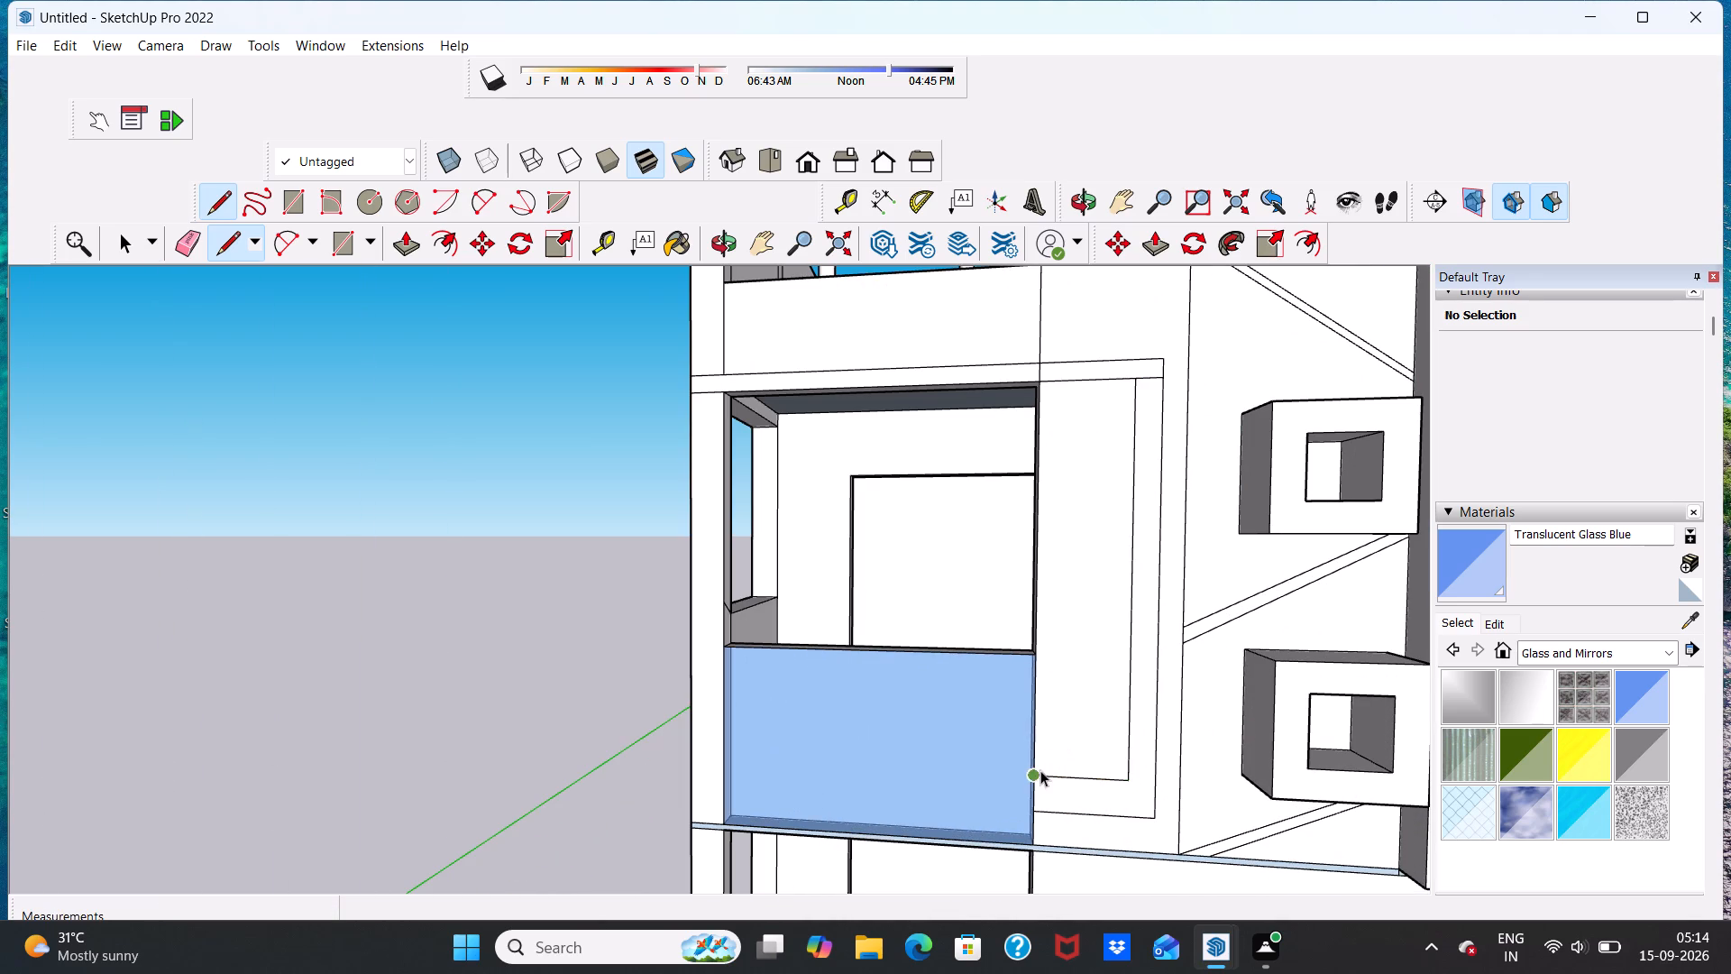
Erase the short edge separating the horizontal band's end from the new vertical strip.
scroll(1108, 745, down, 9)
scroll(1159, 553, up, 12)
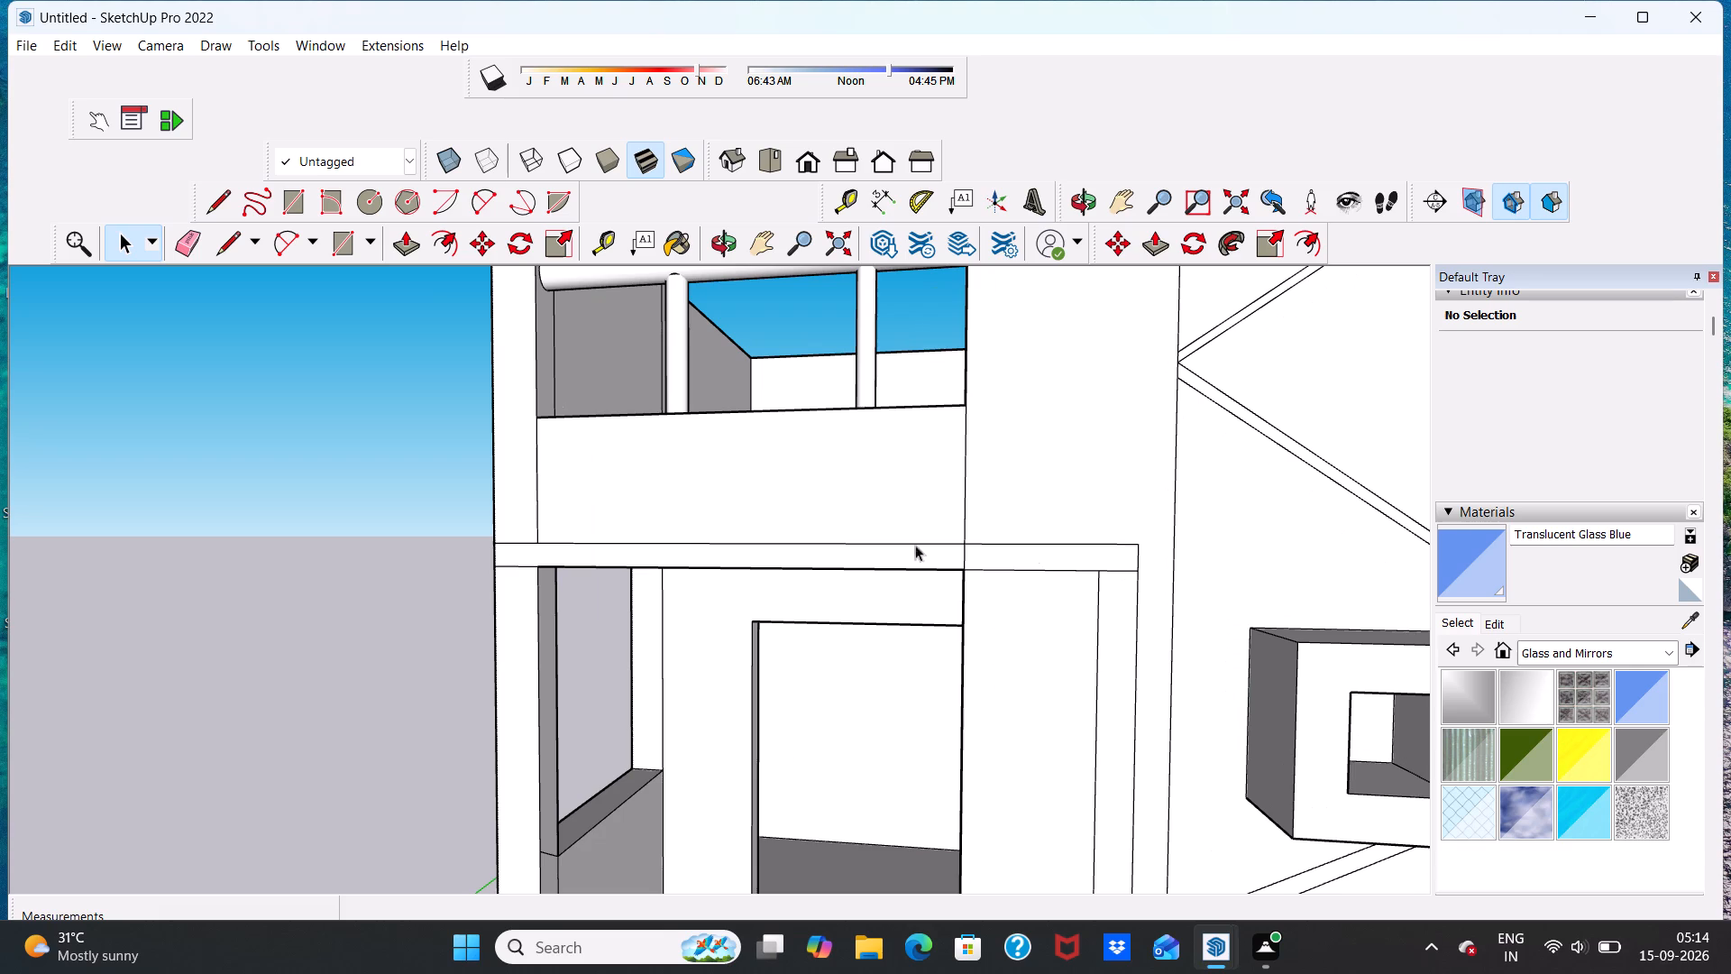
click(191, 240)
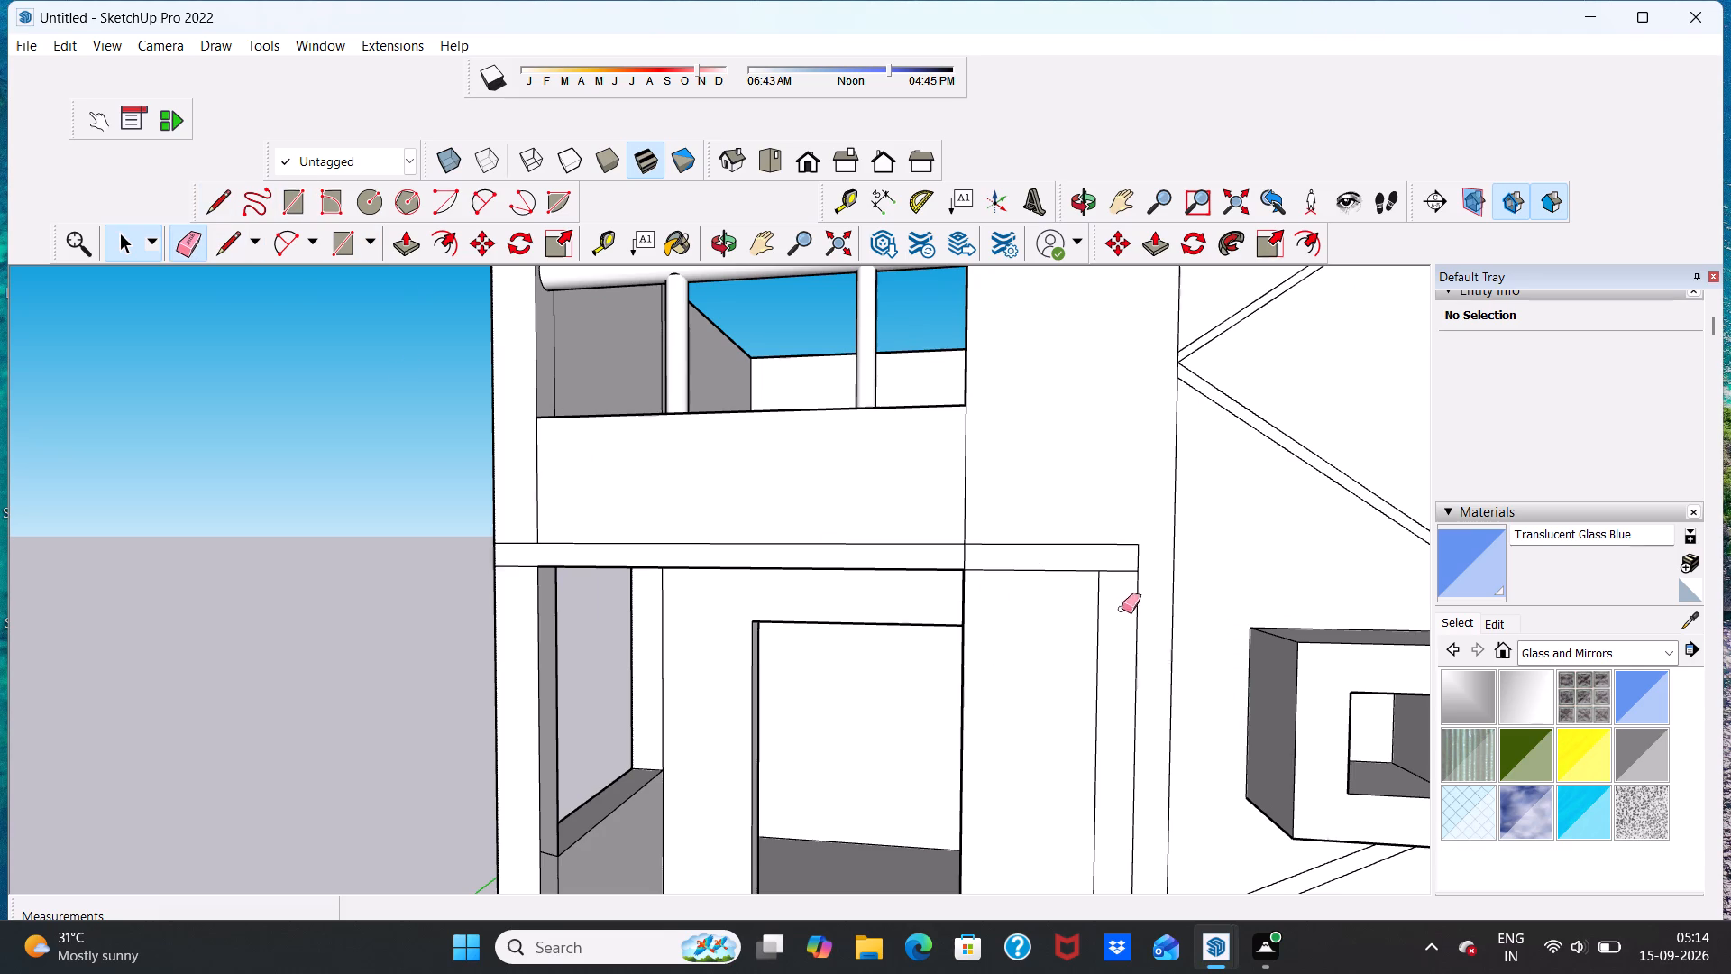
scroll(1131, 602, up, 5)
click(1101, 556)
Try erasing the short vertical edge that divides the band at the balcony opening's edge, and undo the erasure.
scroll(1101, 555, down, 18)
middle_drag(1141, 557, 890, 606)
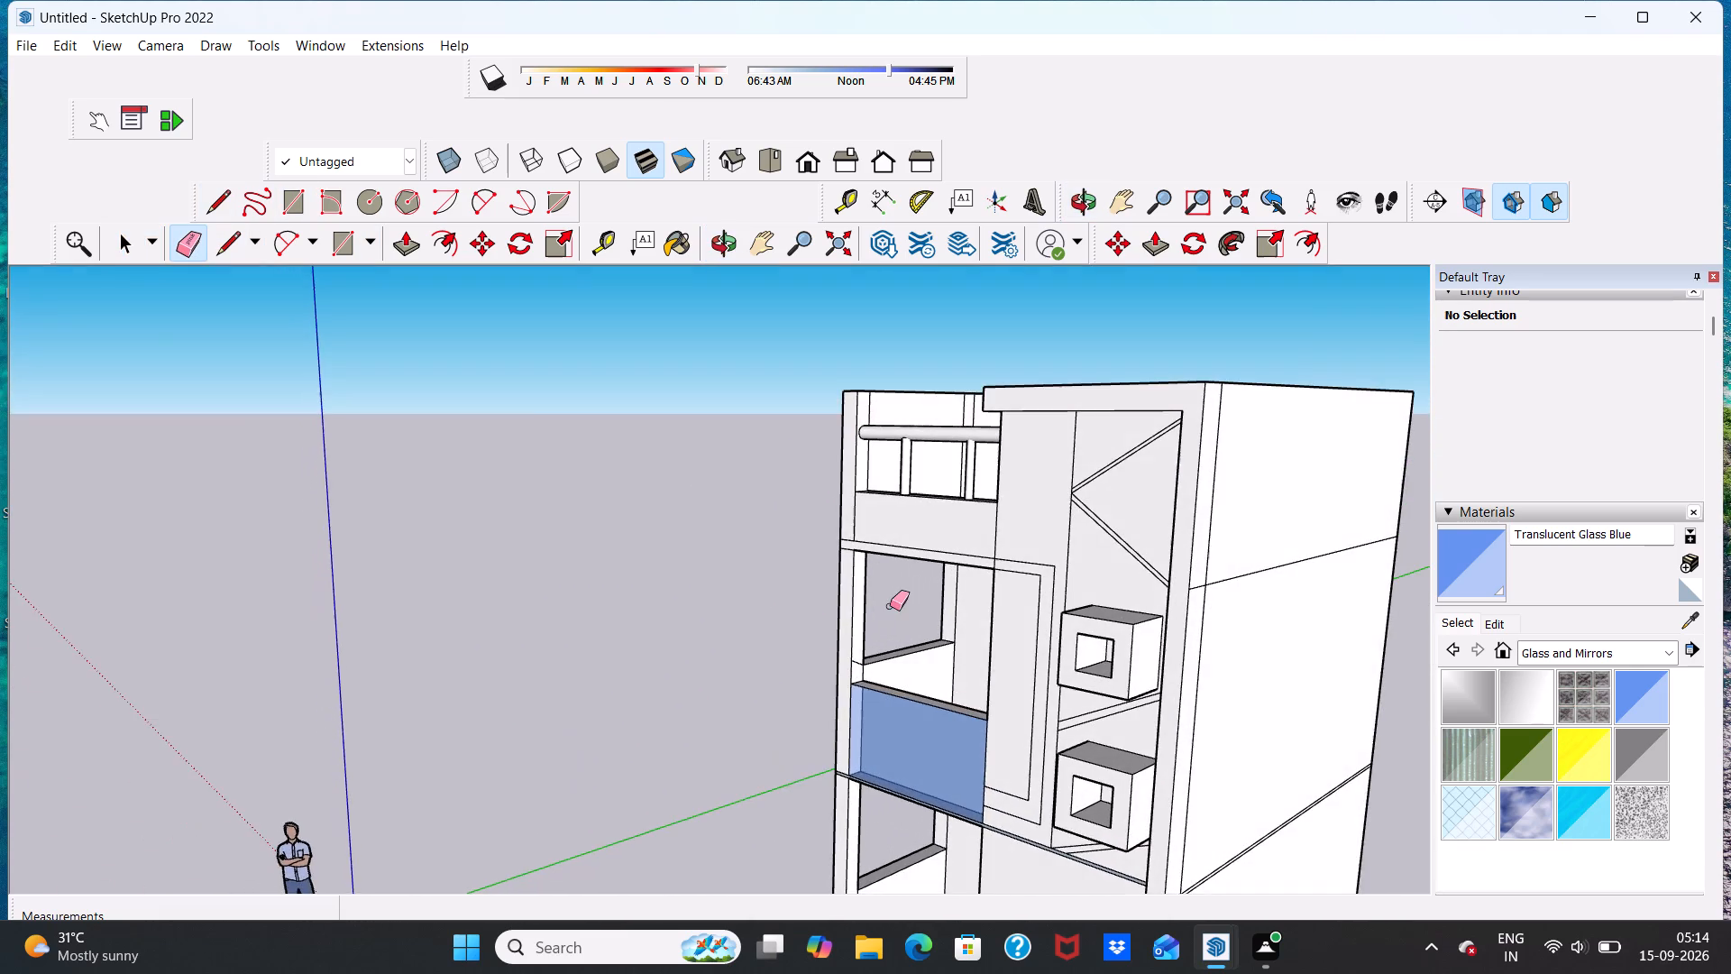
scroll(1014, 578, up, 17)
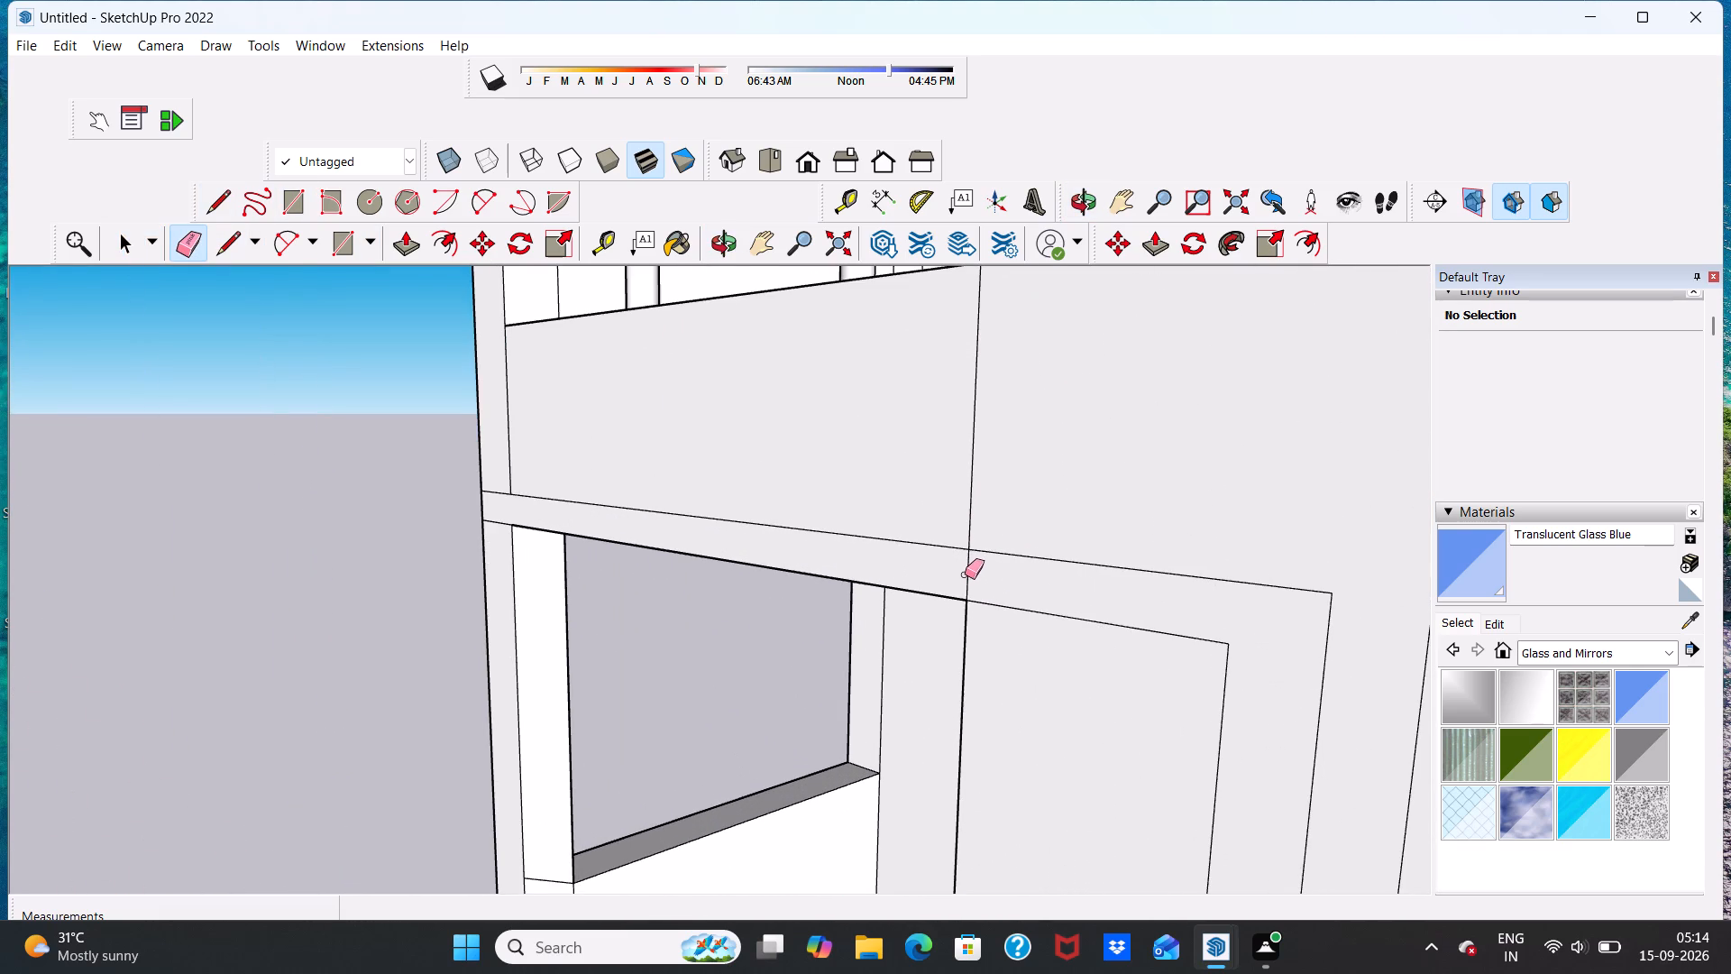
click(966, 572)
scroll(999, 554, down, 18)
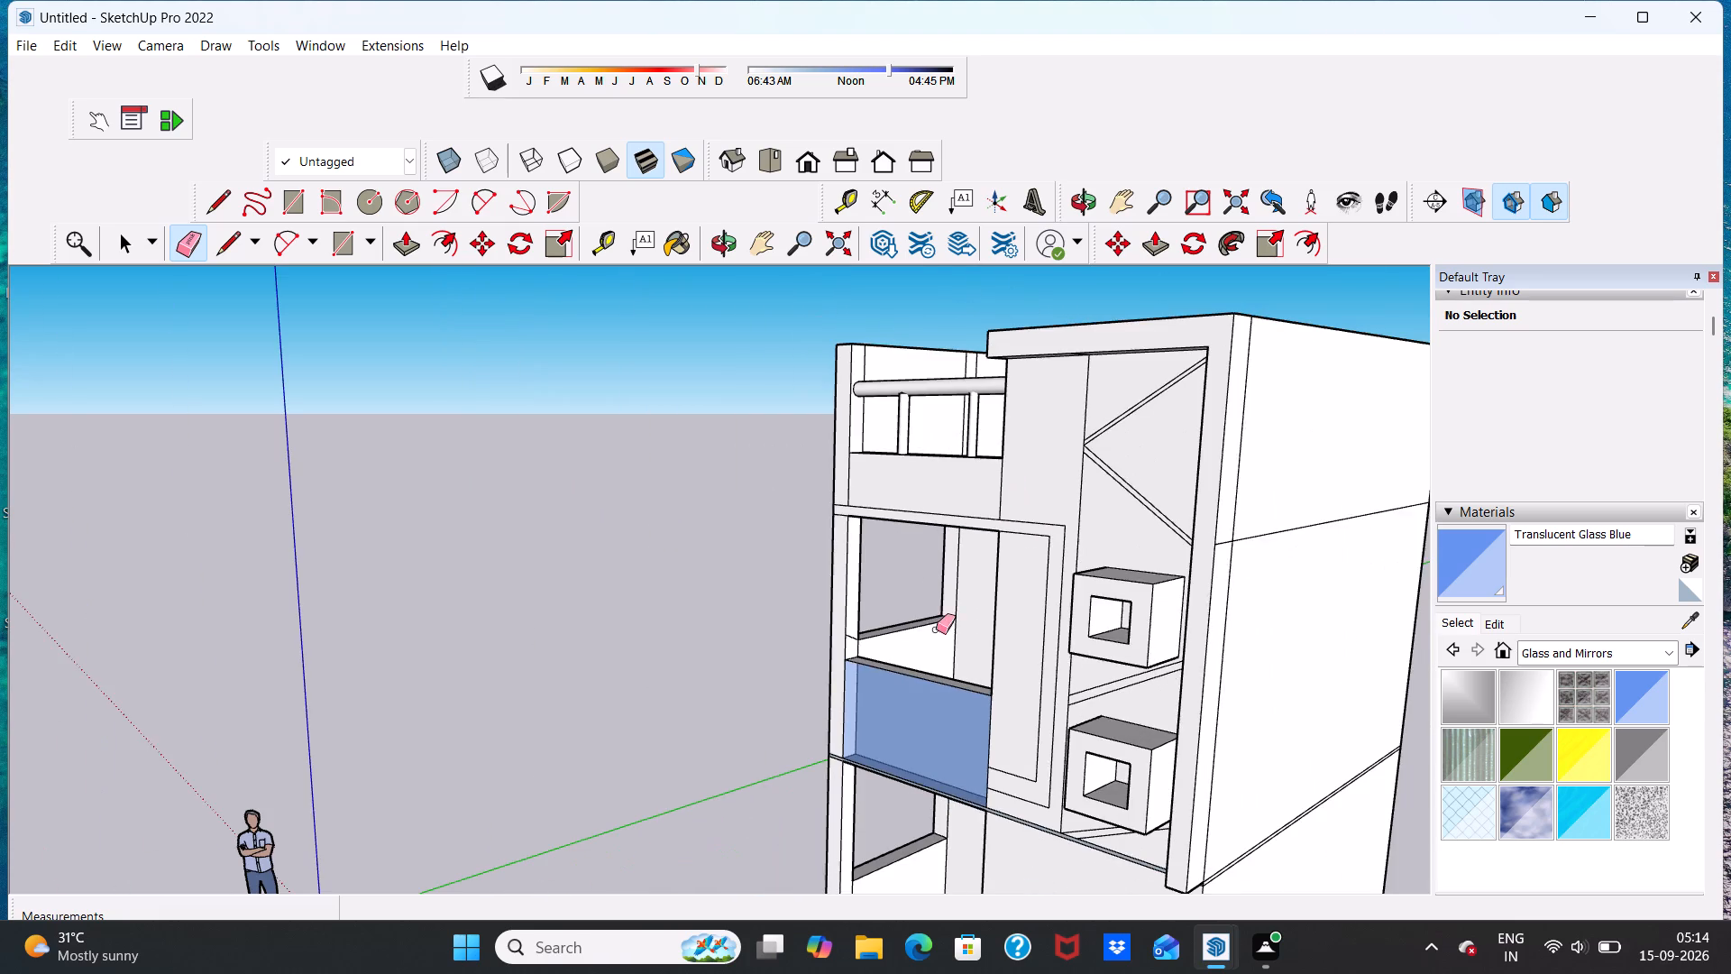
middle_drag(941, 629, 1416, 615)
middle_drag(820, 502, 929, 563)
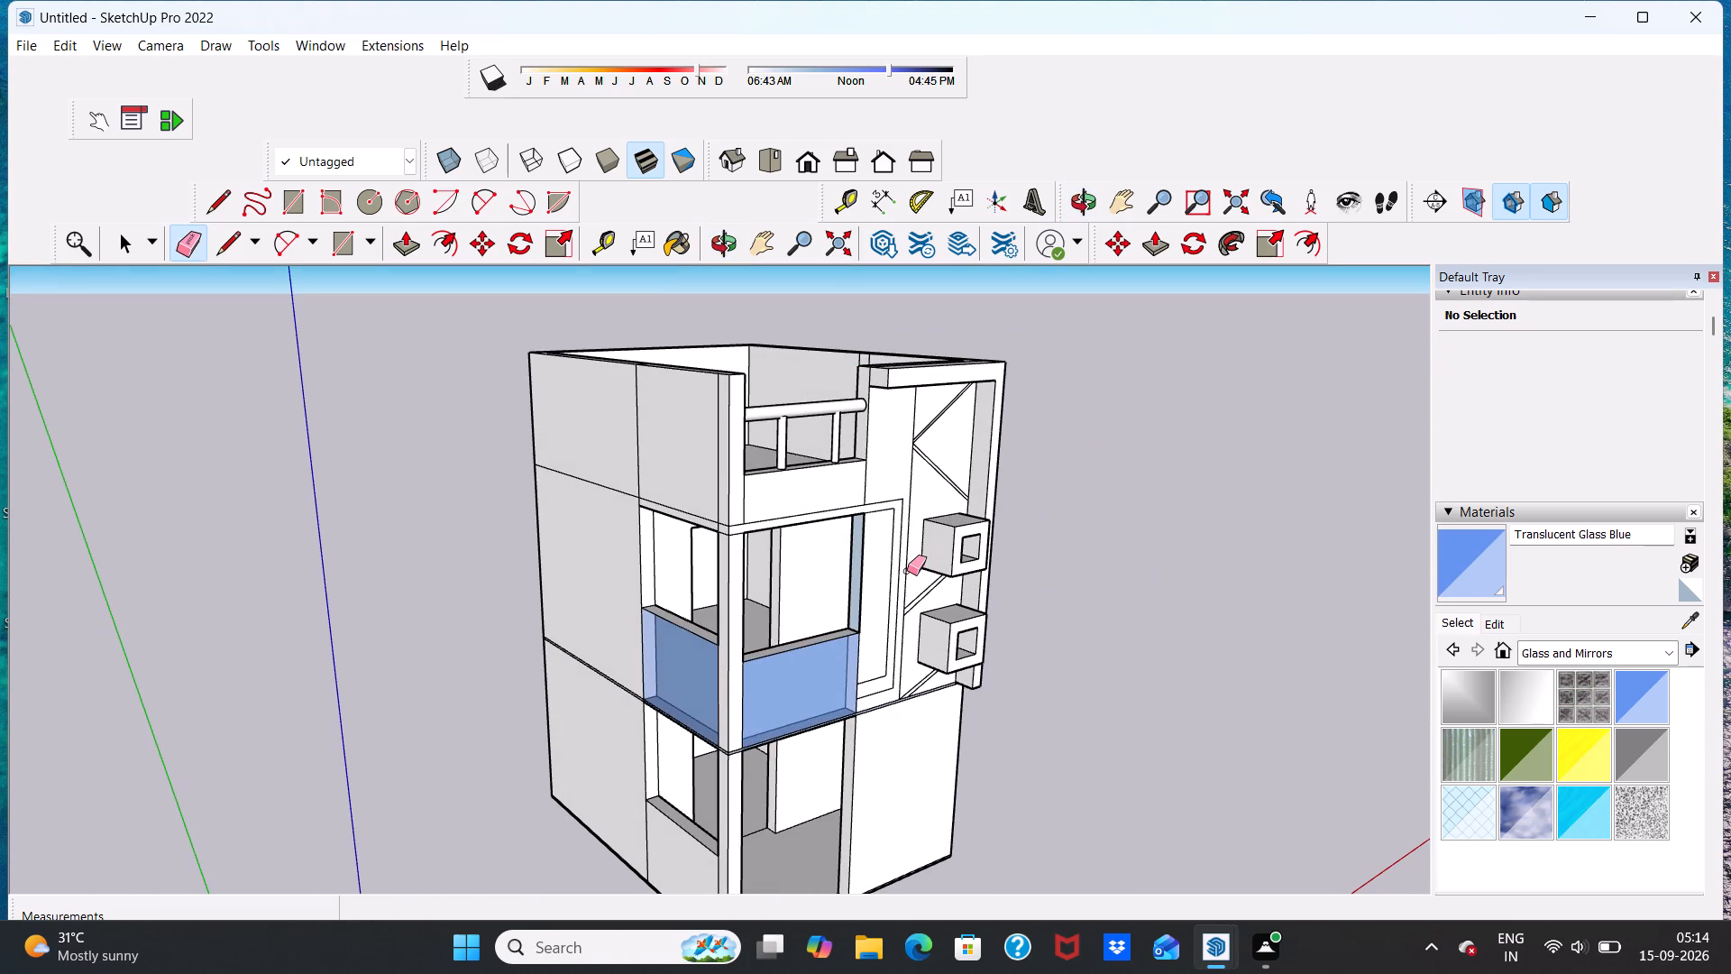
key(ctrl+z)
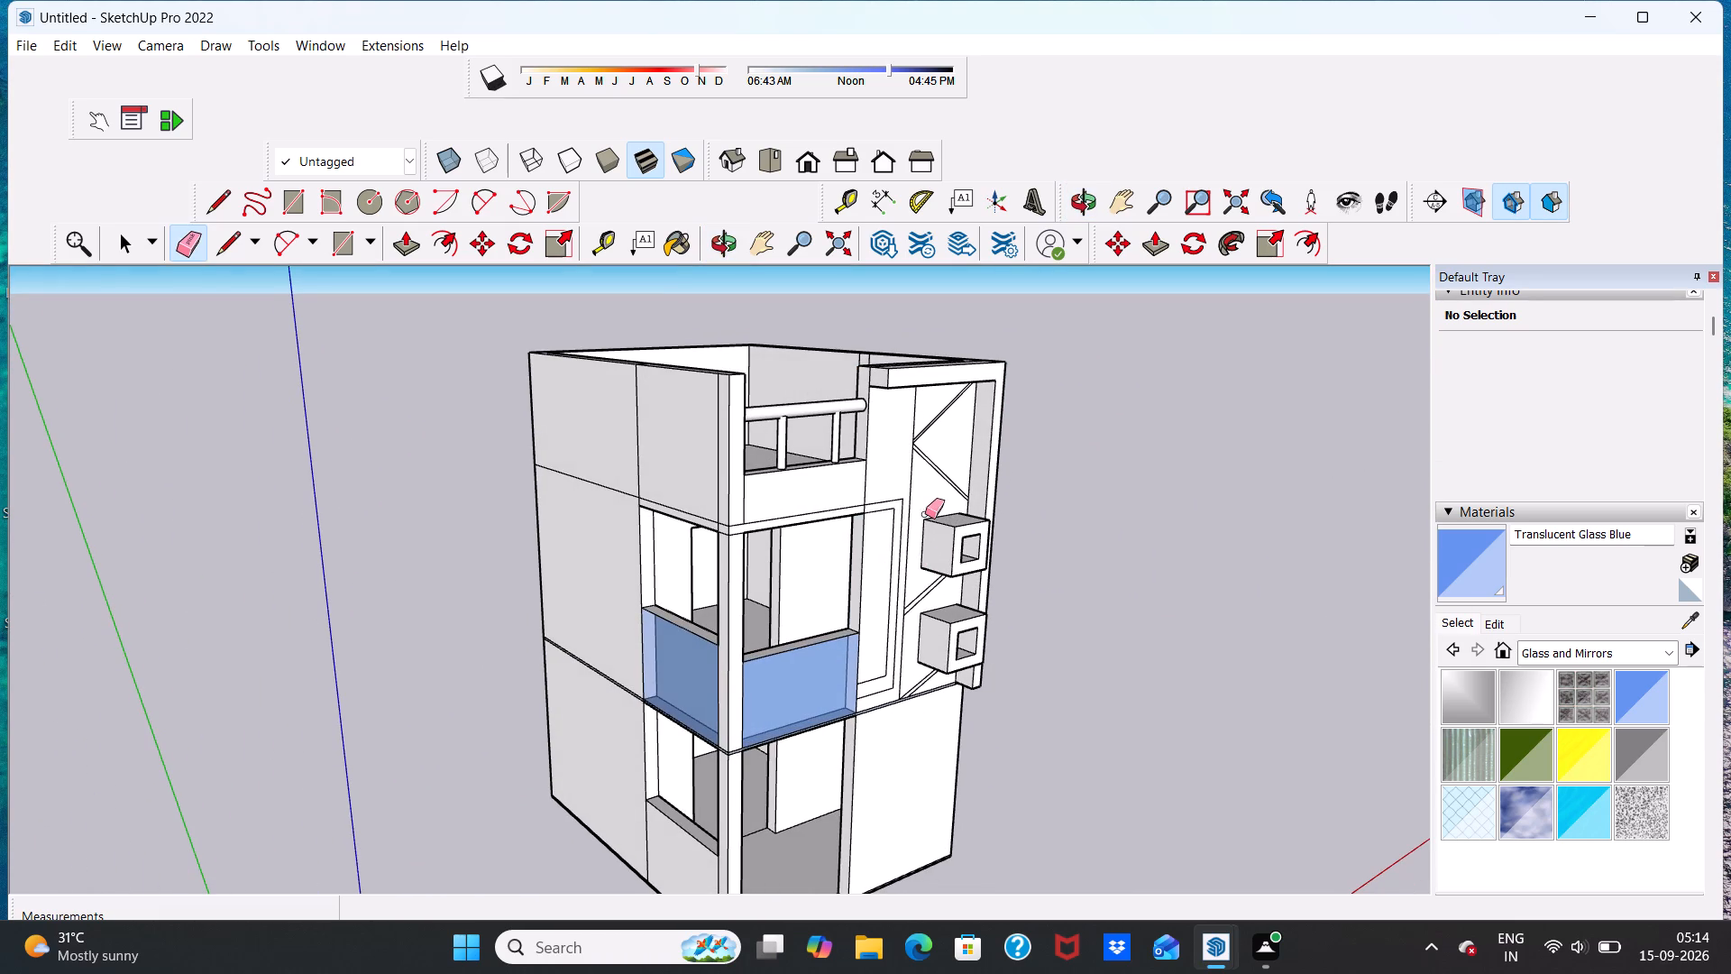
Push/Pull the horizontal band's section above the balcony opening outward by about 4 1/4".
middle_drag(926, 513, 343, 519)
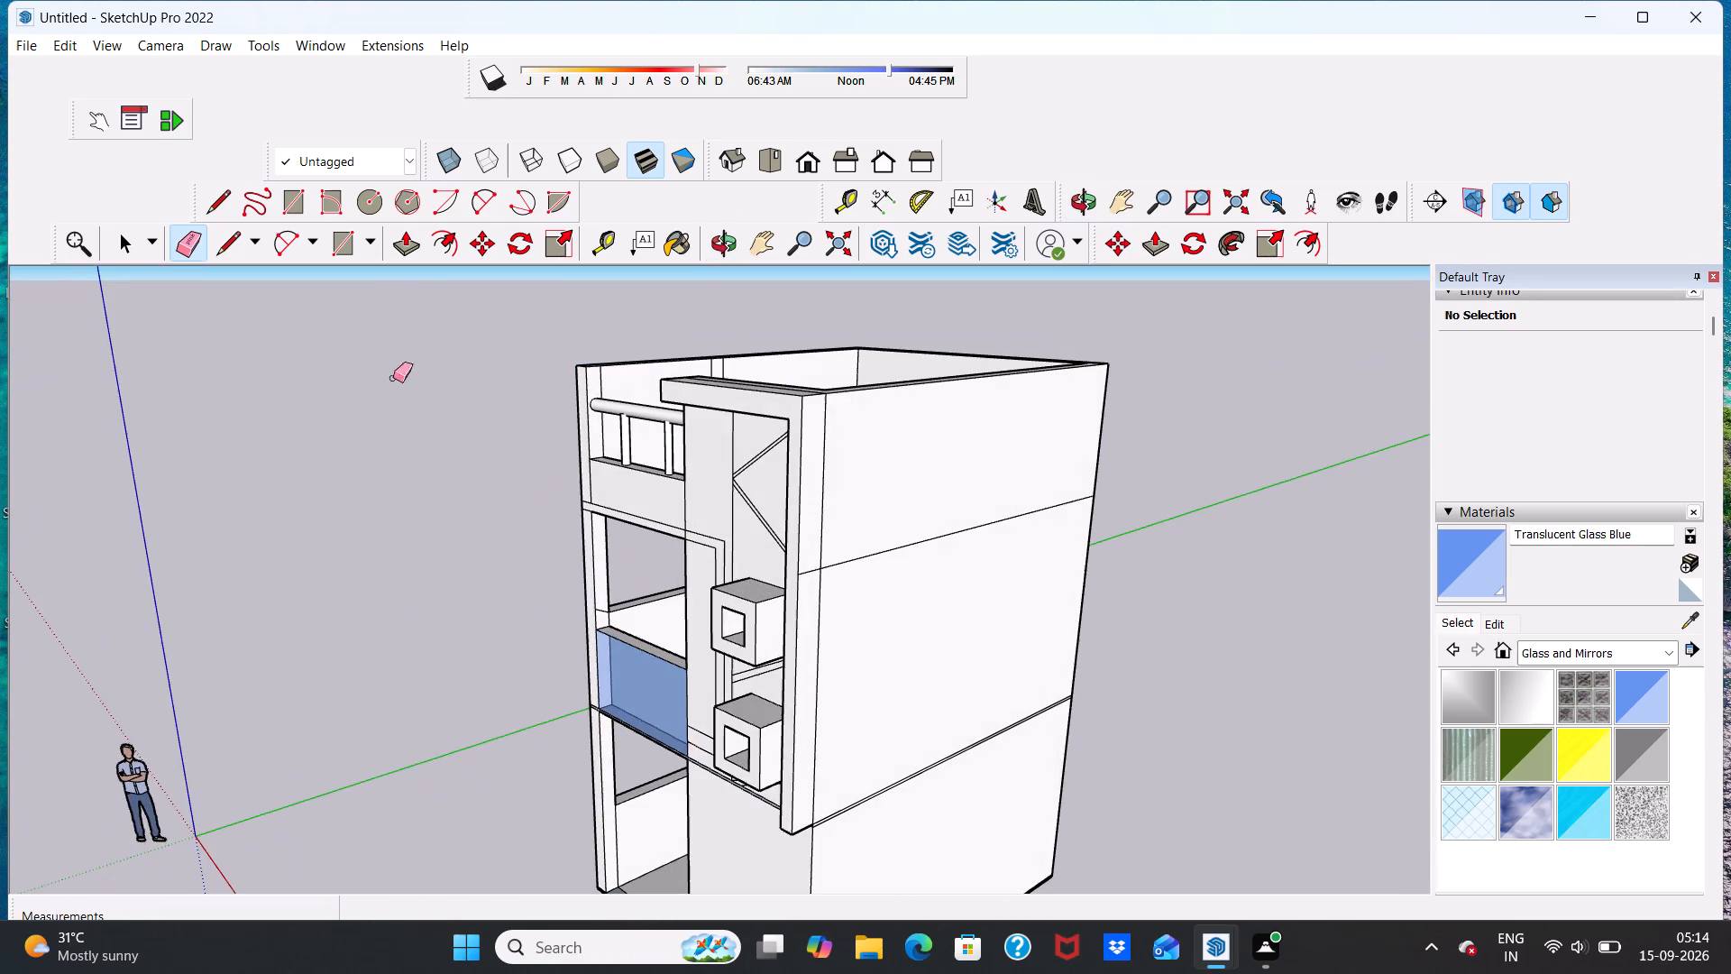
scroll(426, 322, up, 2)
click(409, 242)
scroll(801, 563, up, 4)
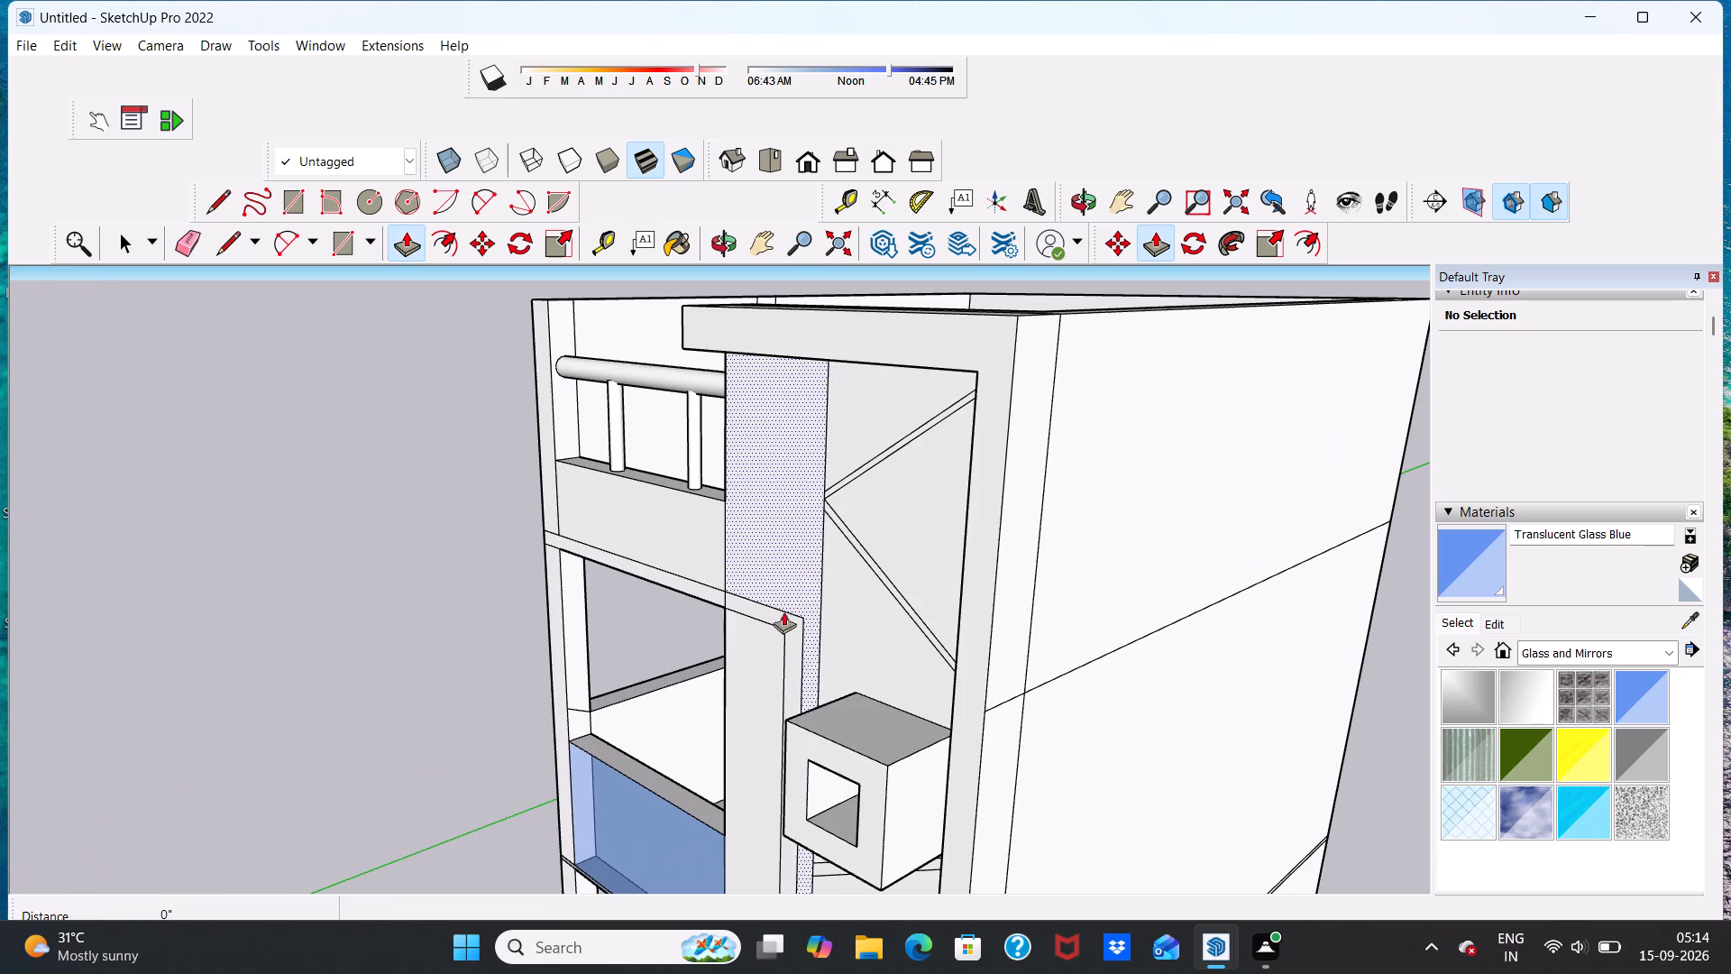
scroll(709, 586, up, 4)
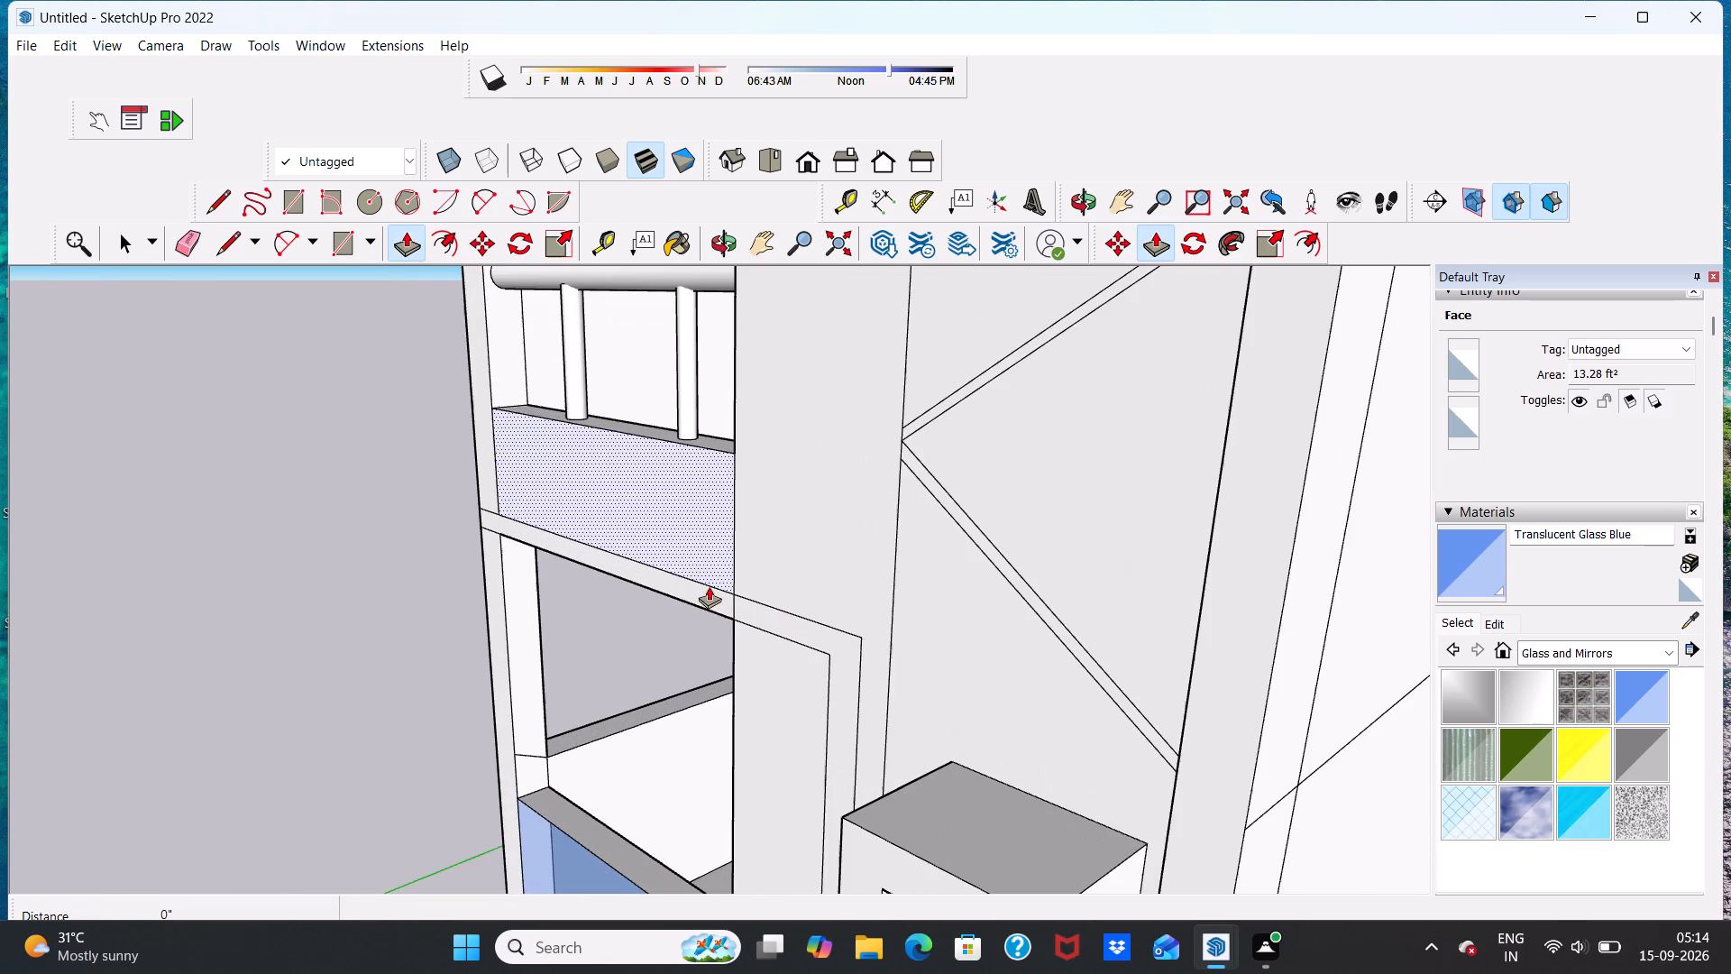
click(718, 591)
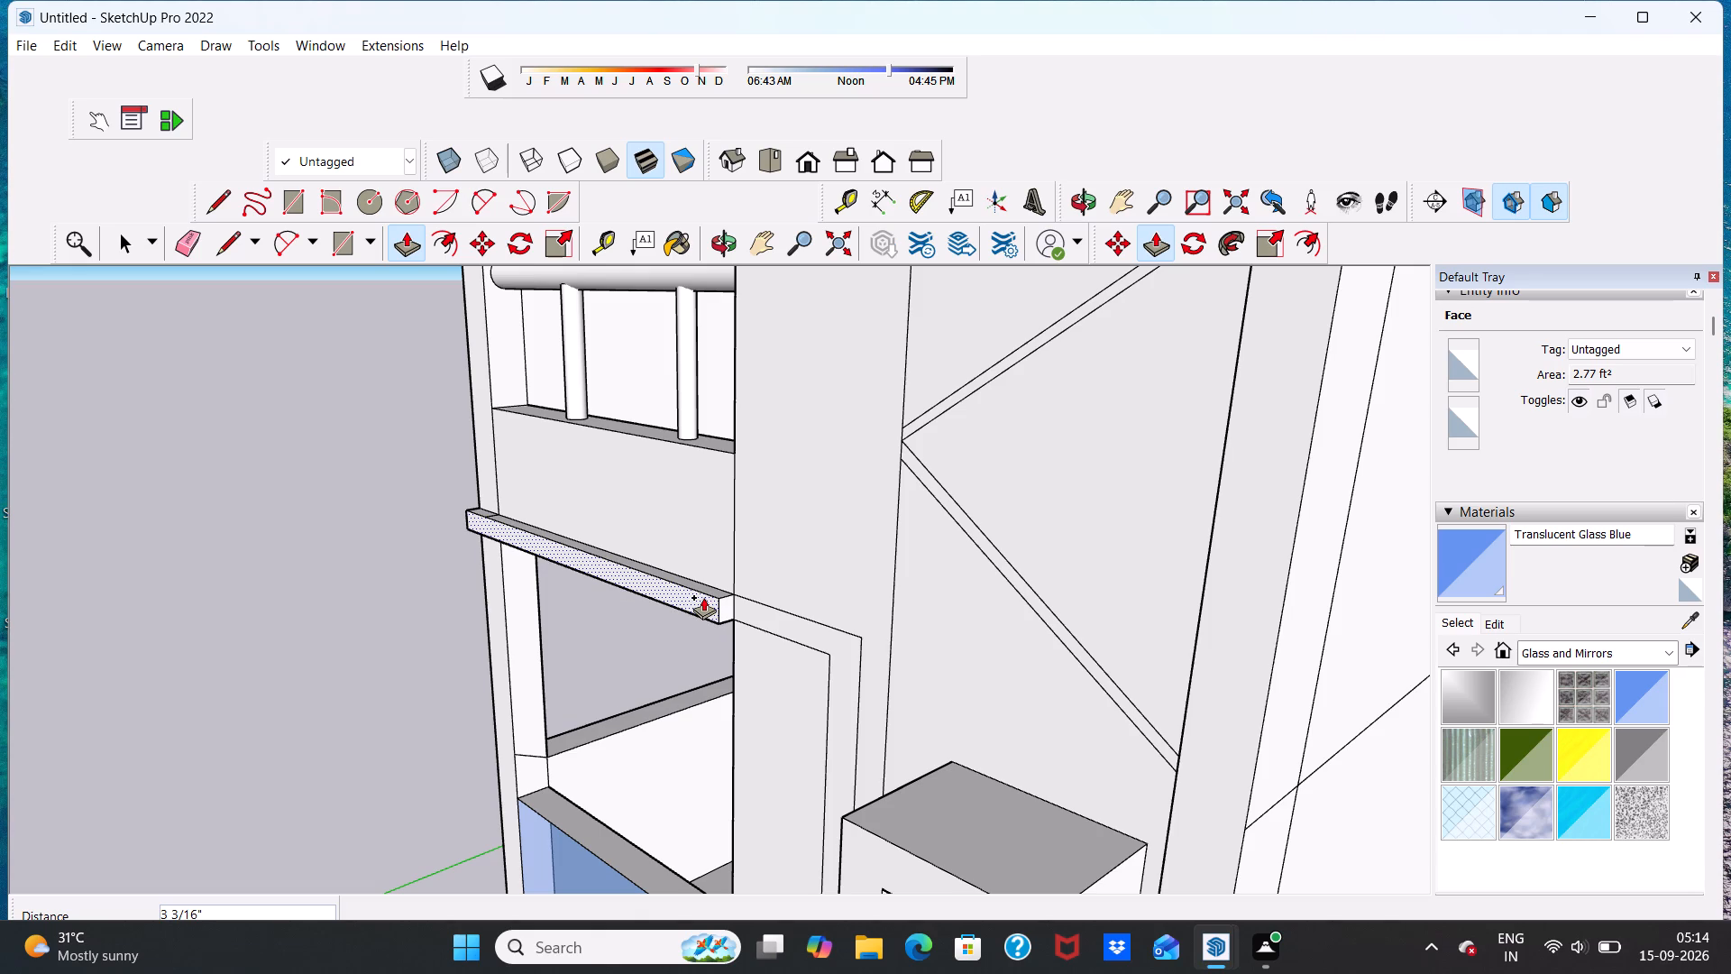
click(699, 595)
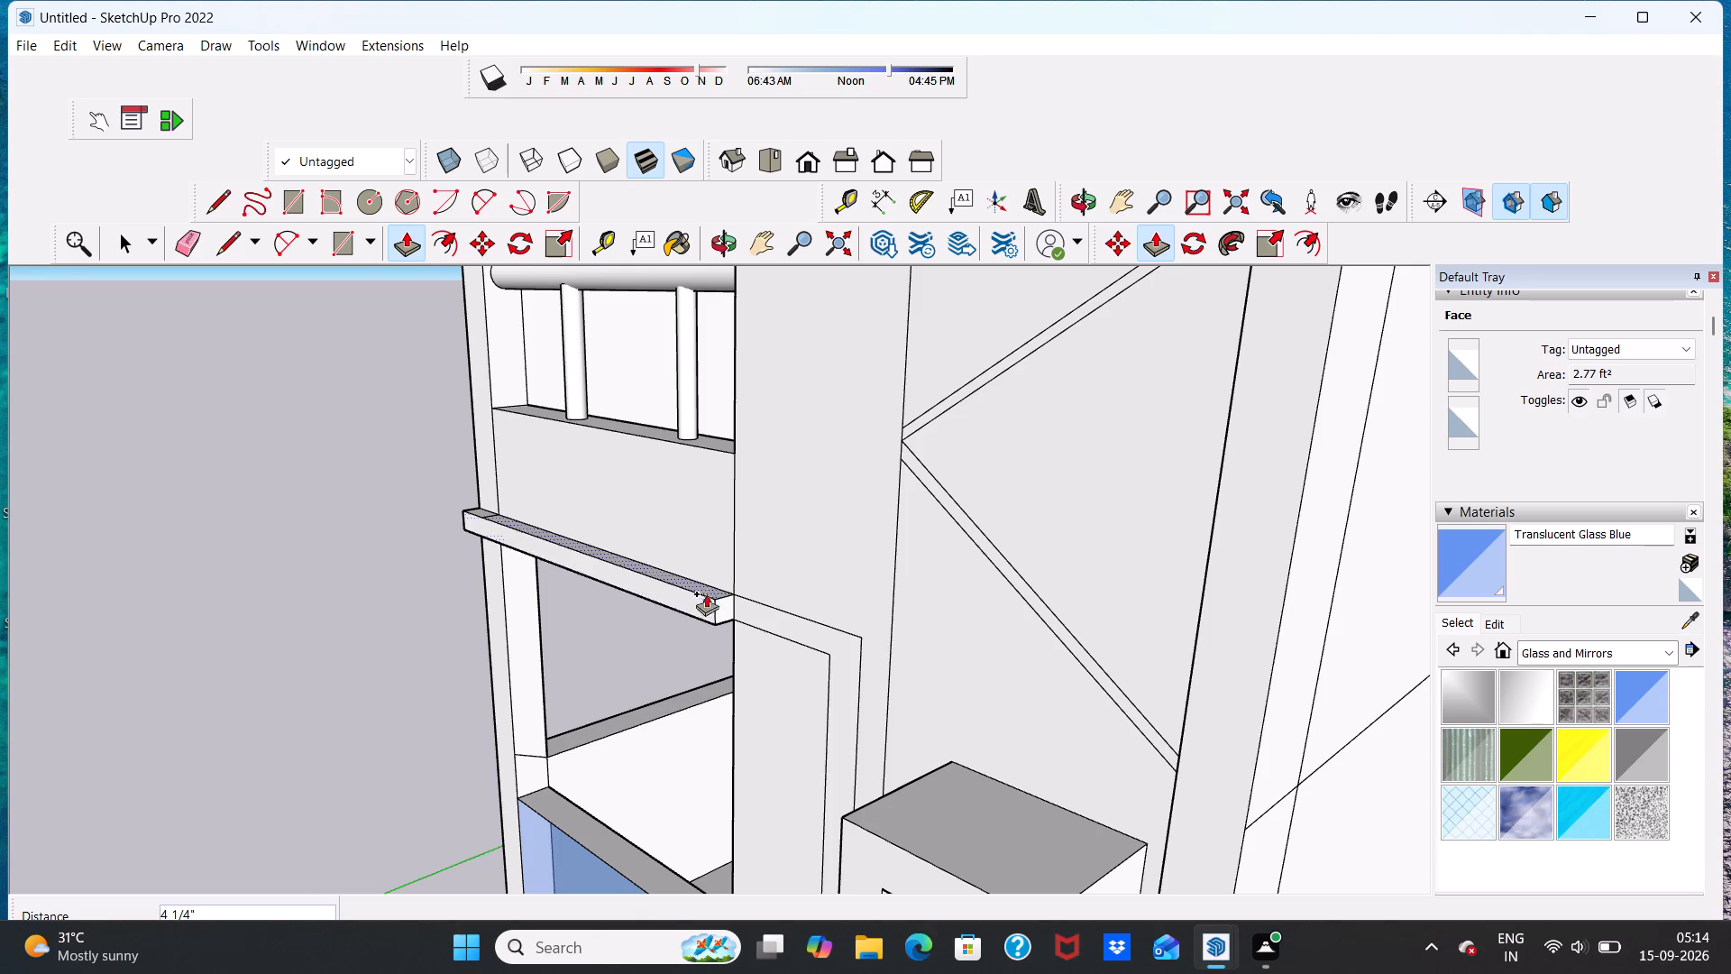
Push/Pull the bracket-shaped band on the plain wall strip outward 4 1/4", flush with the section above the balcony opening.
scroll(749, 578, down, 9)
middle_drag(745, 624, 865, 583)
scroll(826, 608, up, 3)
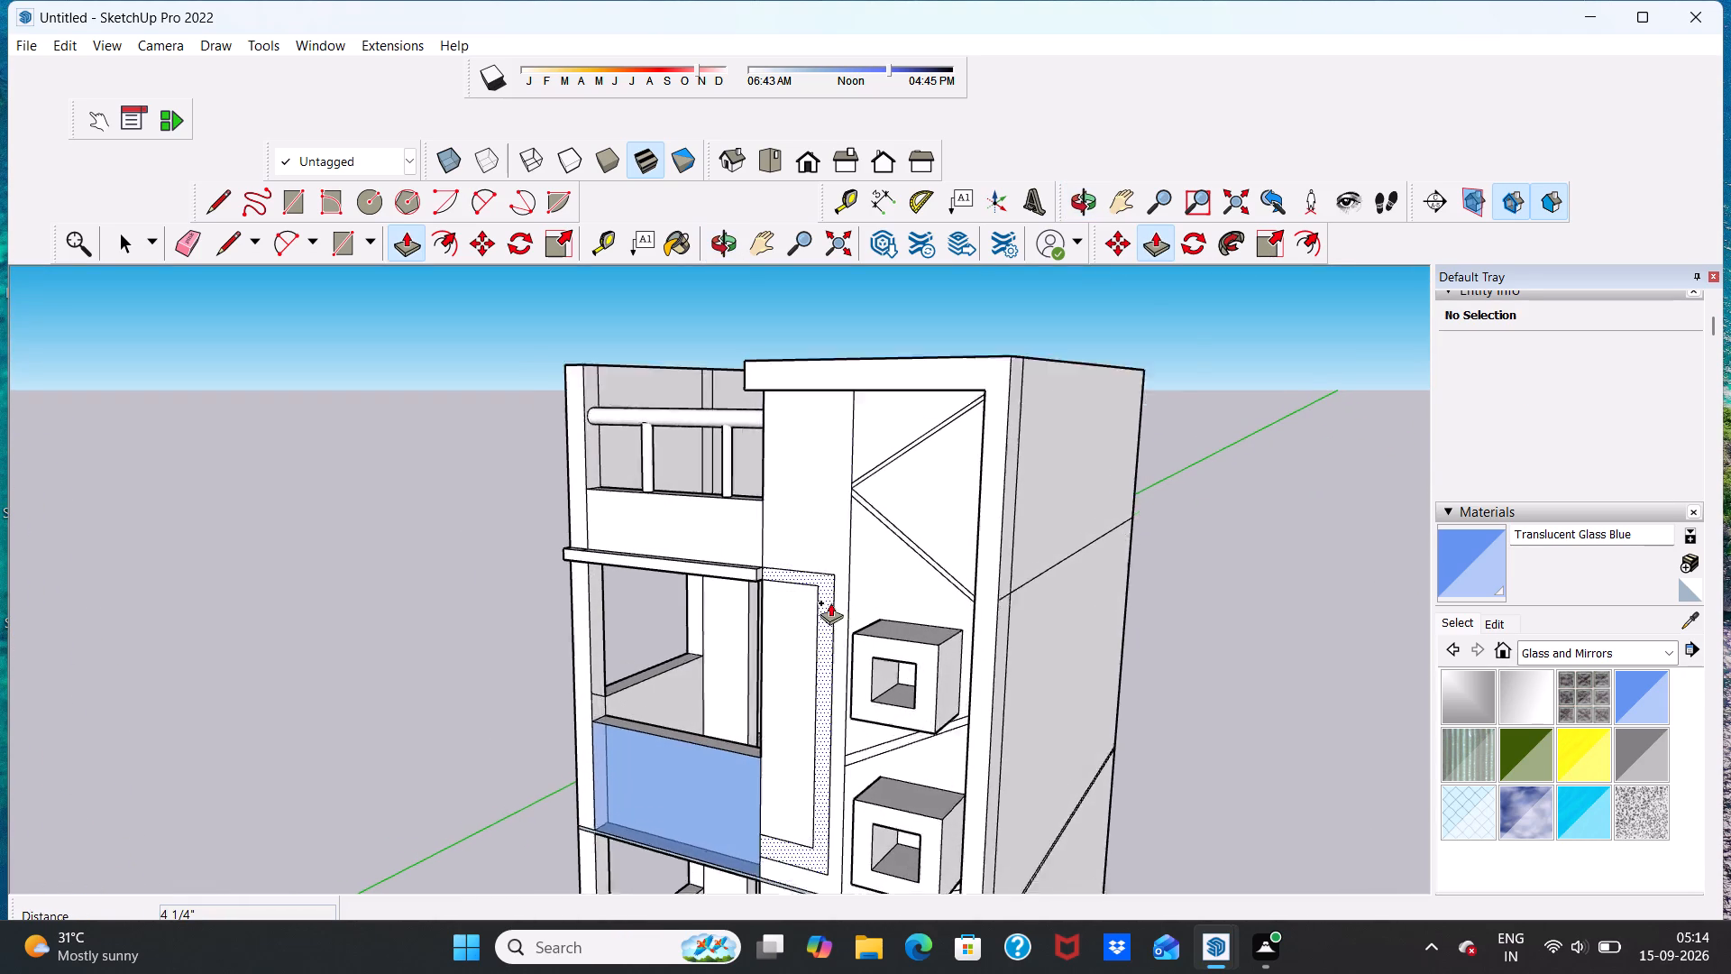
click(827, 609)
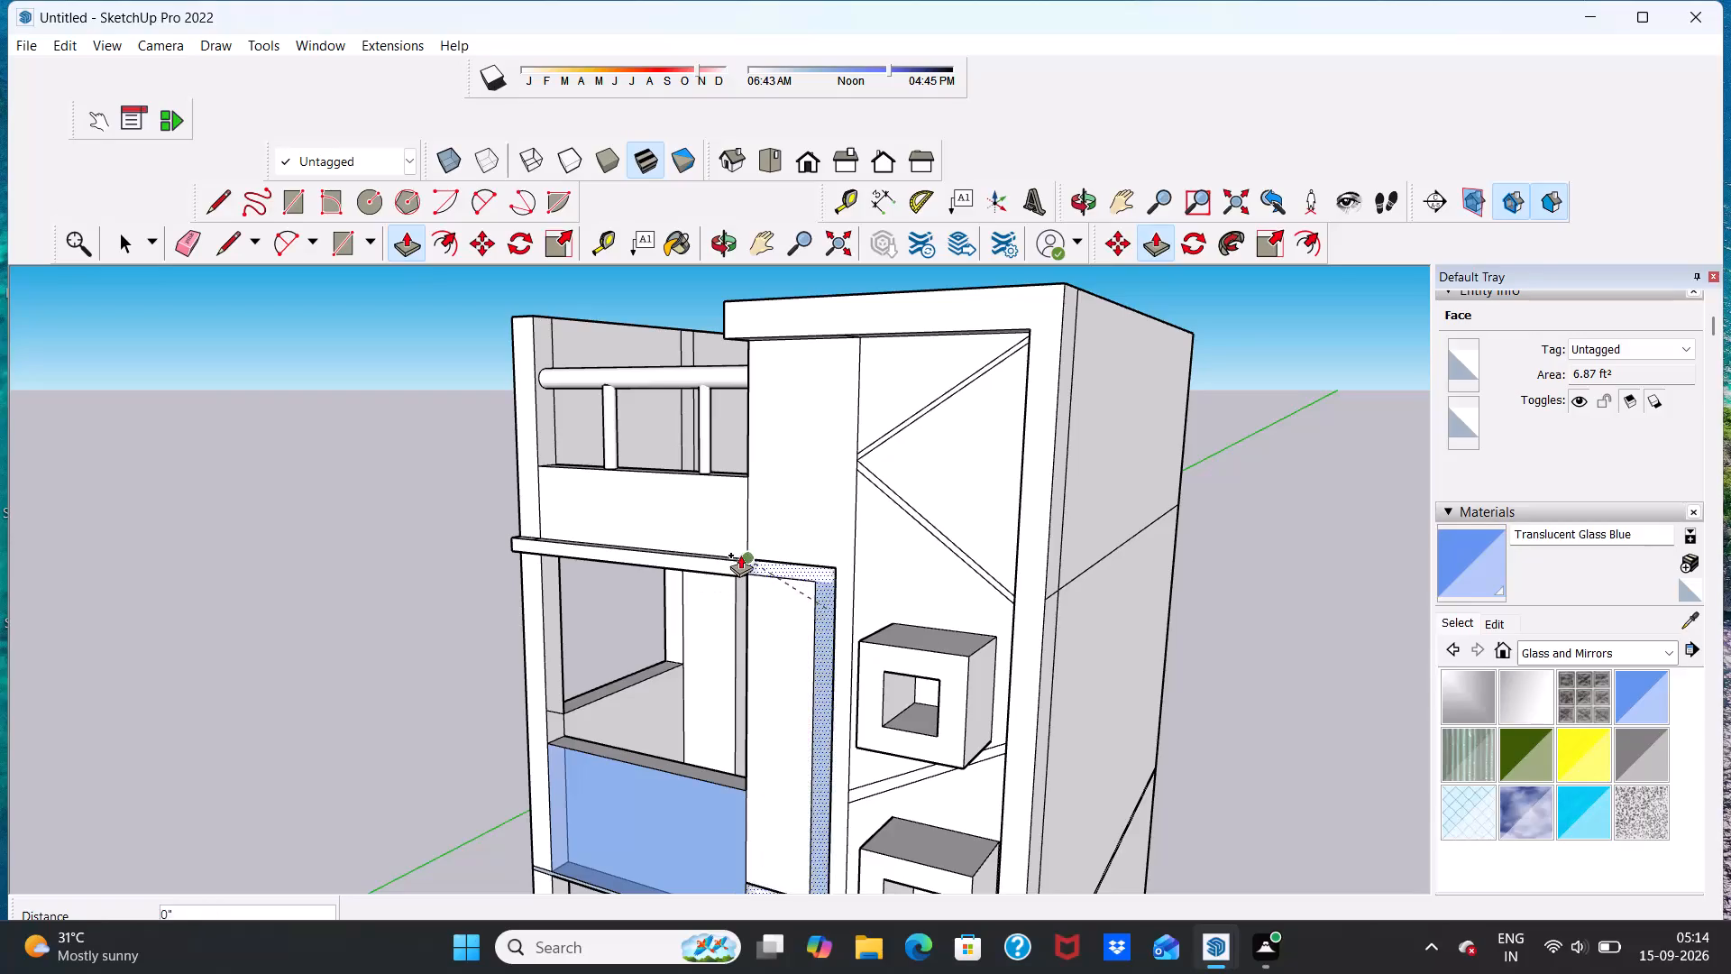
click(732, 555)
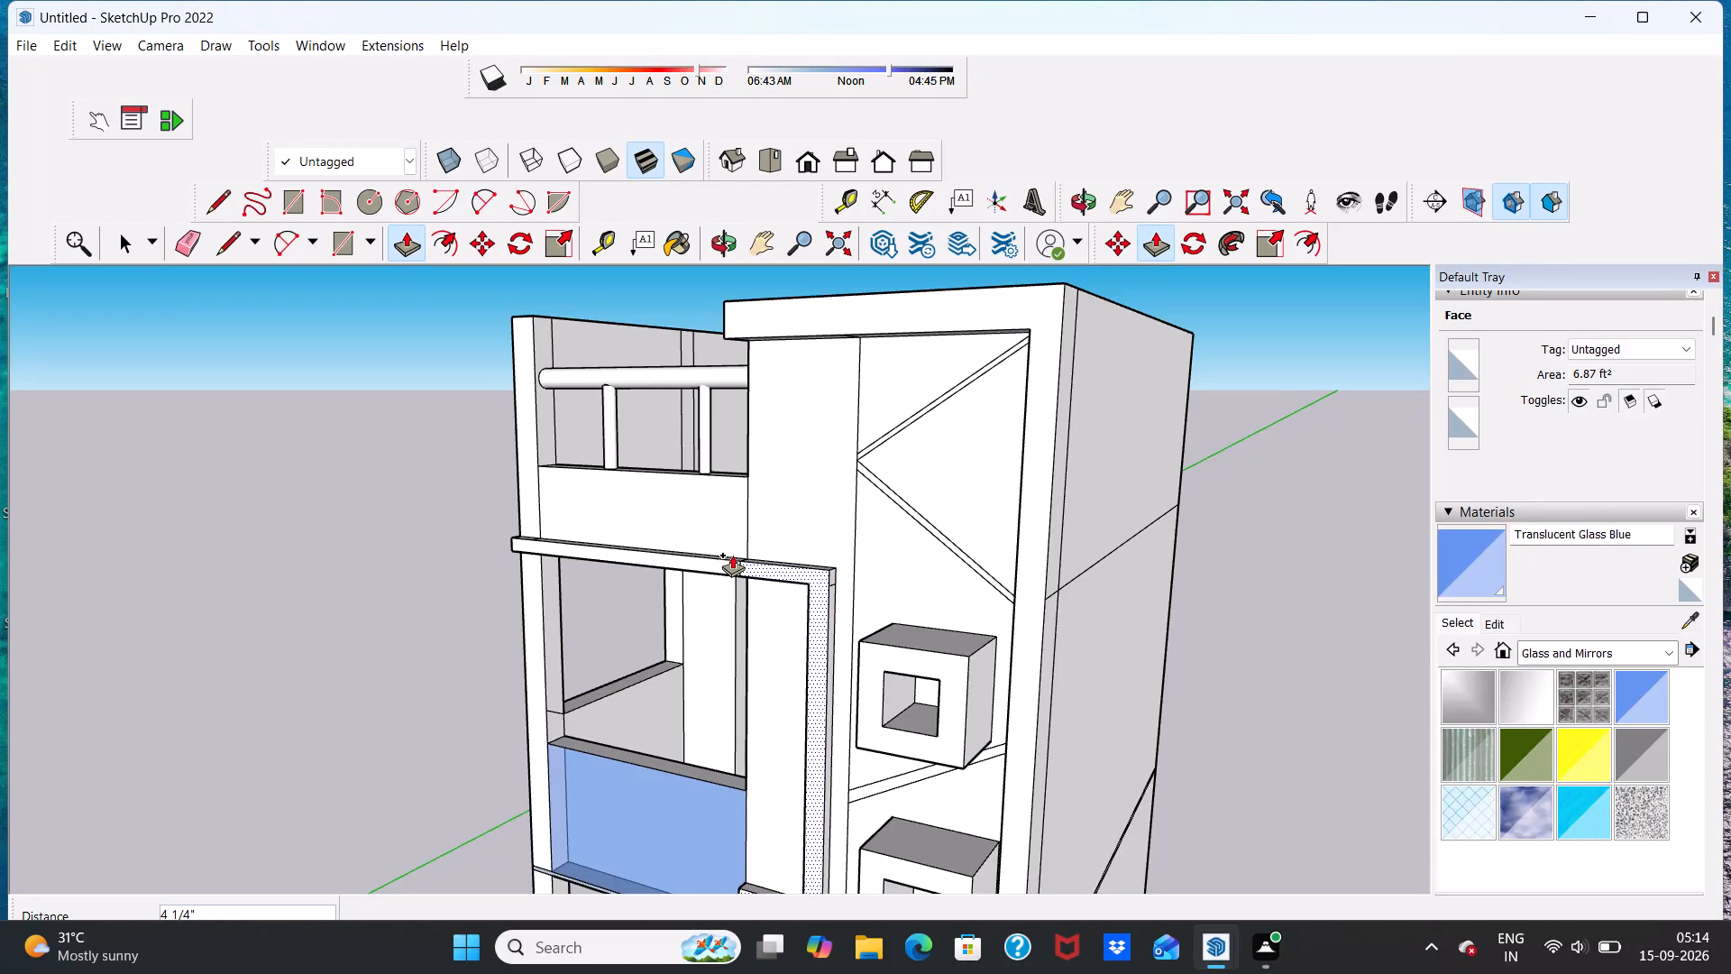
scroll(732, 560, down, 10)
scroll(780, 578, up, 4)
middle_drag(777, 537, 656, 602)
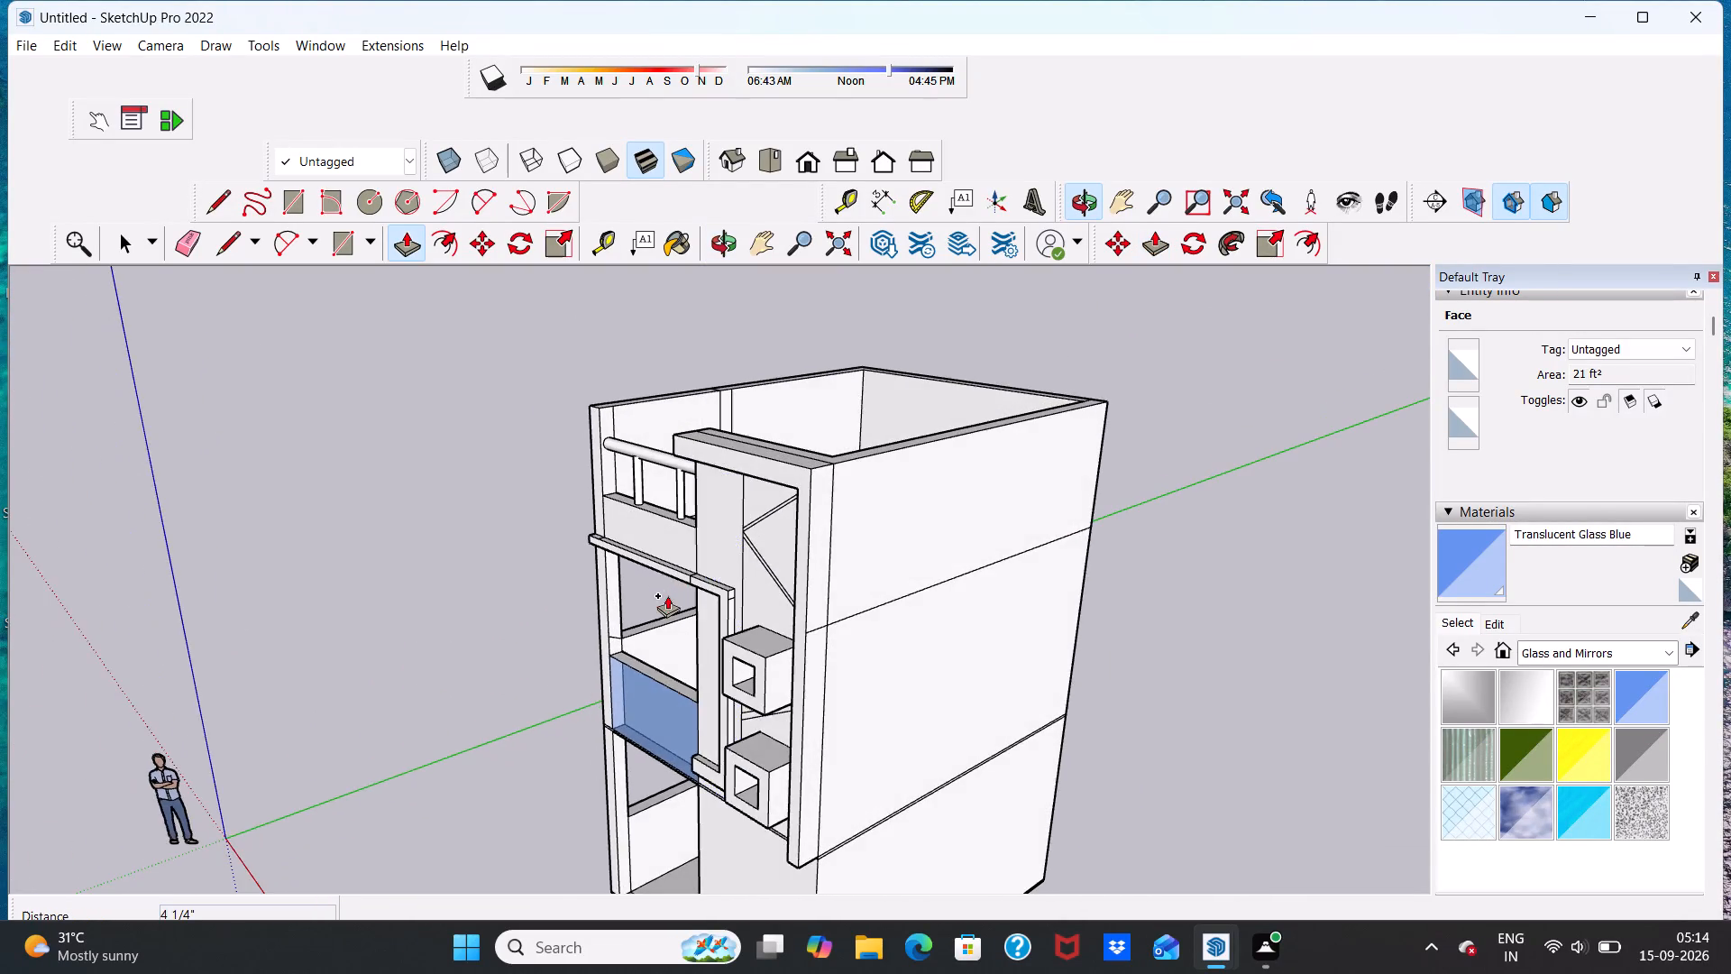
scroll(682, 585, up, 12)
key(space)
scroll(713, 537, down, 6)
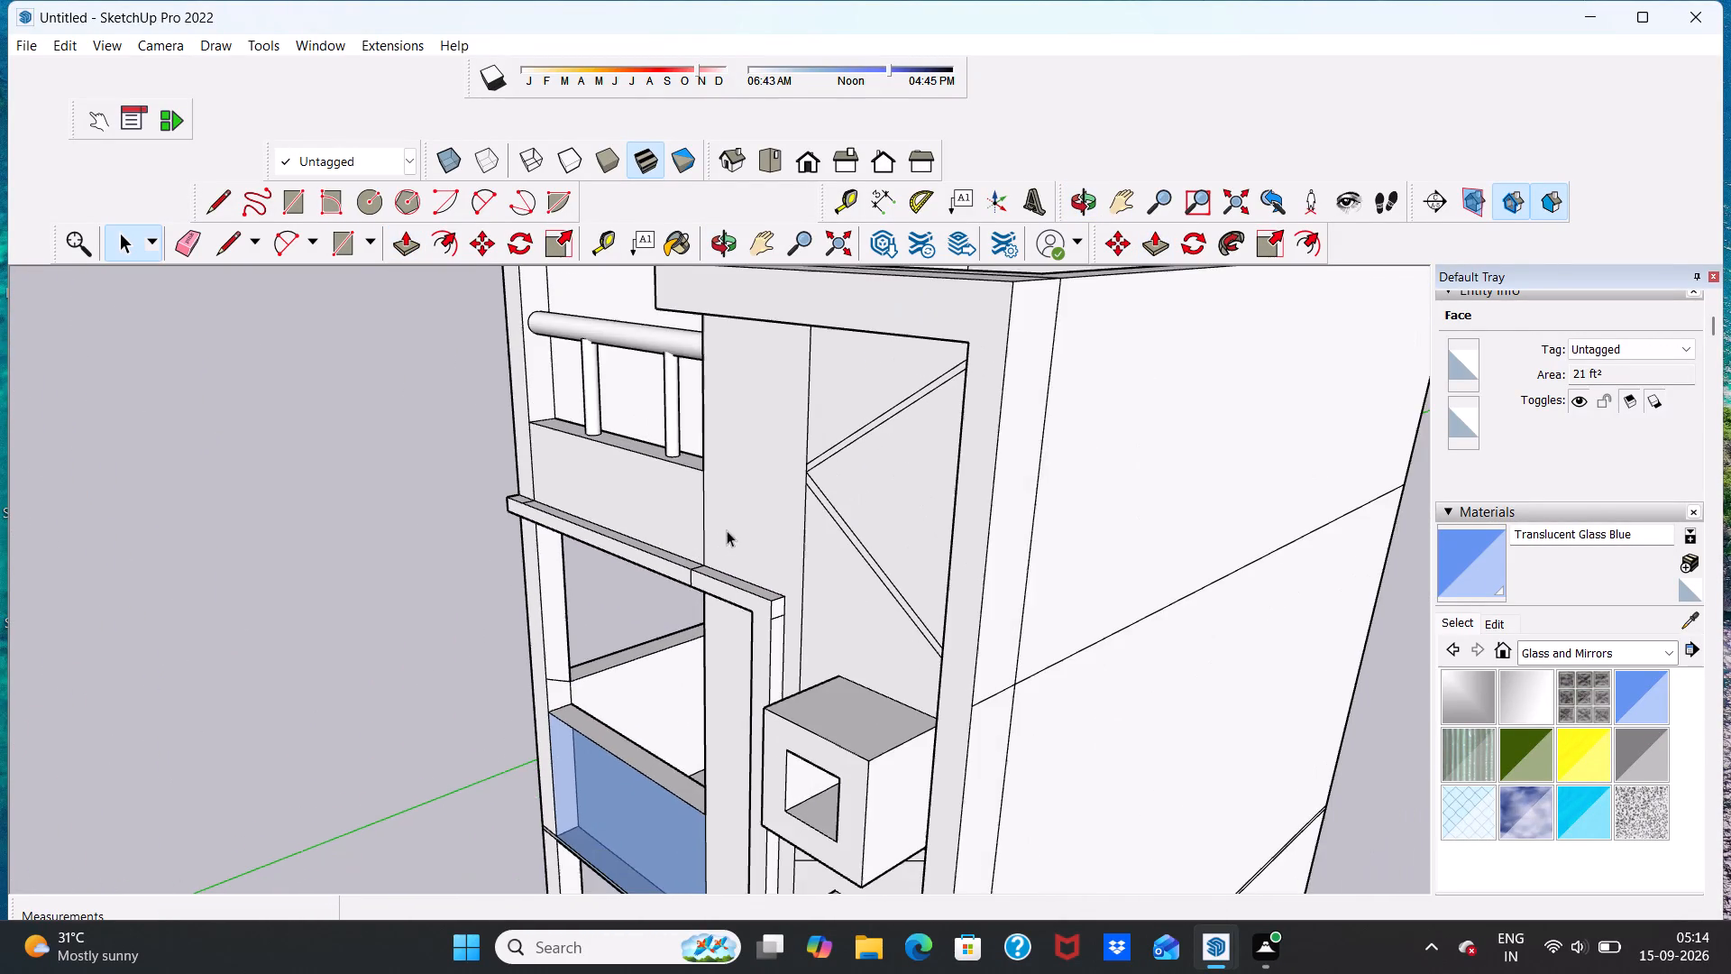
Examine the building's front from several angles, checking the raised band, square frames and diagonal strips.
middle_drag(677, 593, 852, 530)
scroll(851, 509, down, 11)
scroll(775, 675, up, 6)
scroll(838, 610, down, 6)
middle_drag(825, 609, 899, 593)
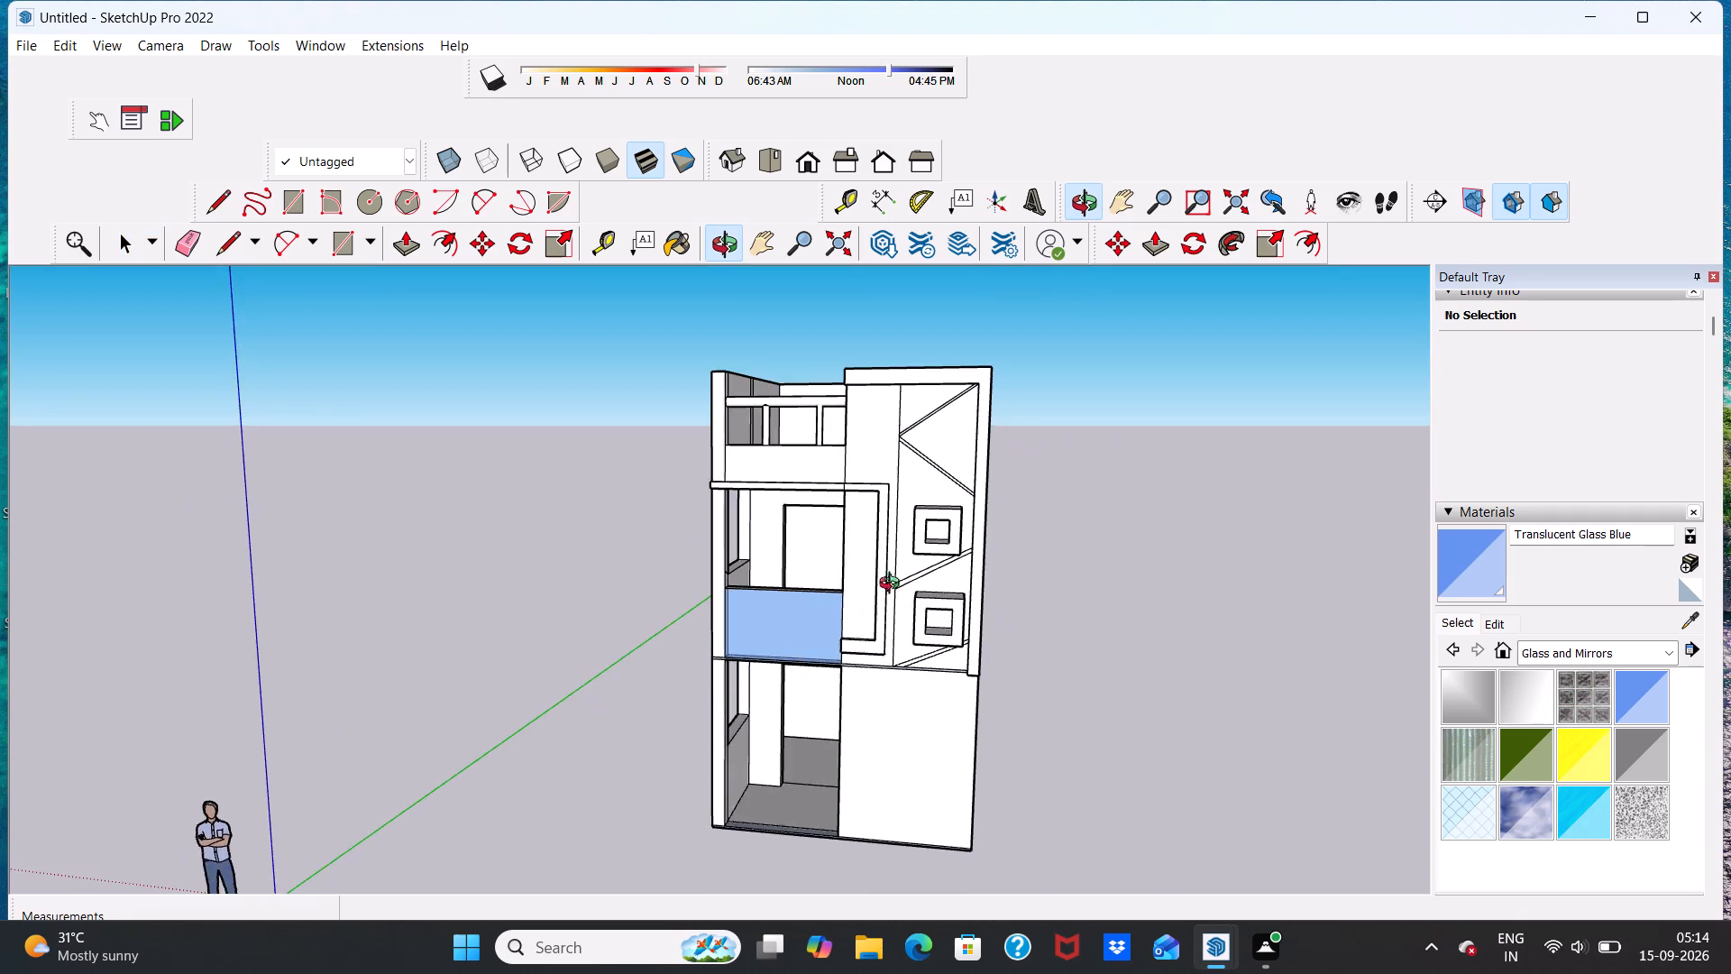
scroll(868, 560, down, 4)
scroll(785, 529, up, 4)
middle_drag(757, 543, 806, 555)
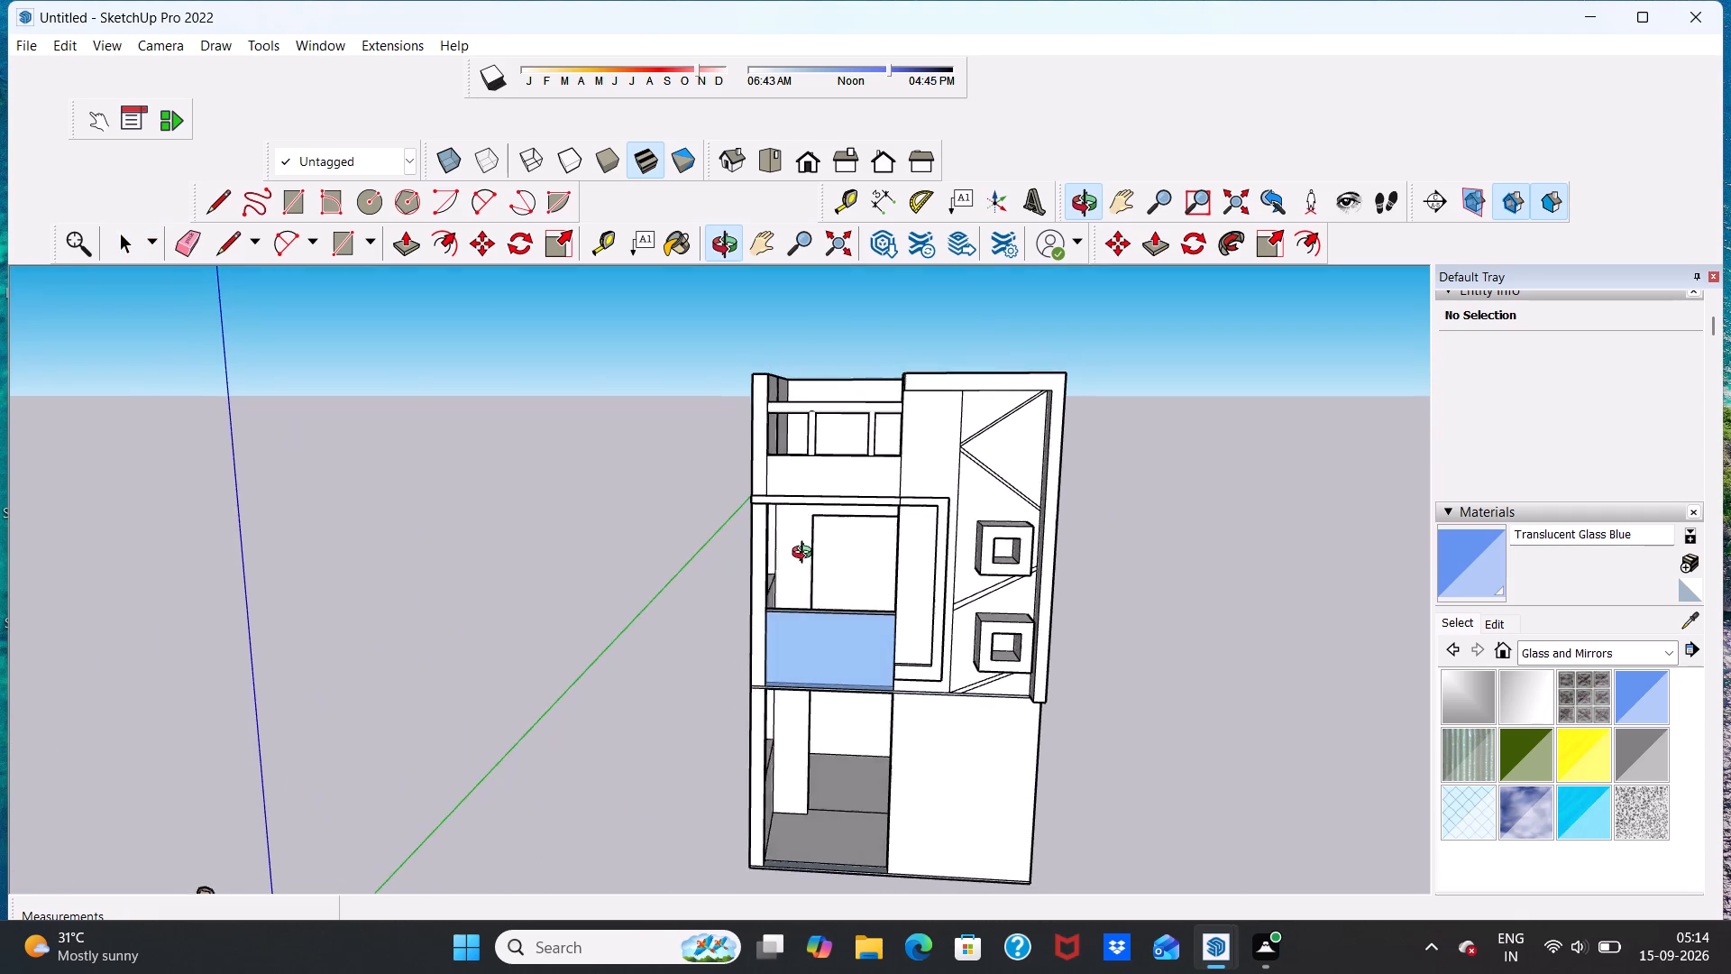
middle_drag(806, 555, 810, 556)
scroll(765, 513, up, 9)
middle_drag(763, 497, 756, 539)
scroll(755, 511, down, 2)
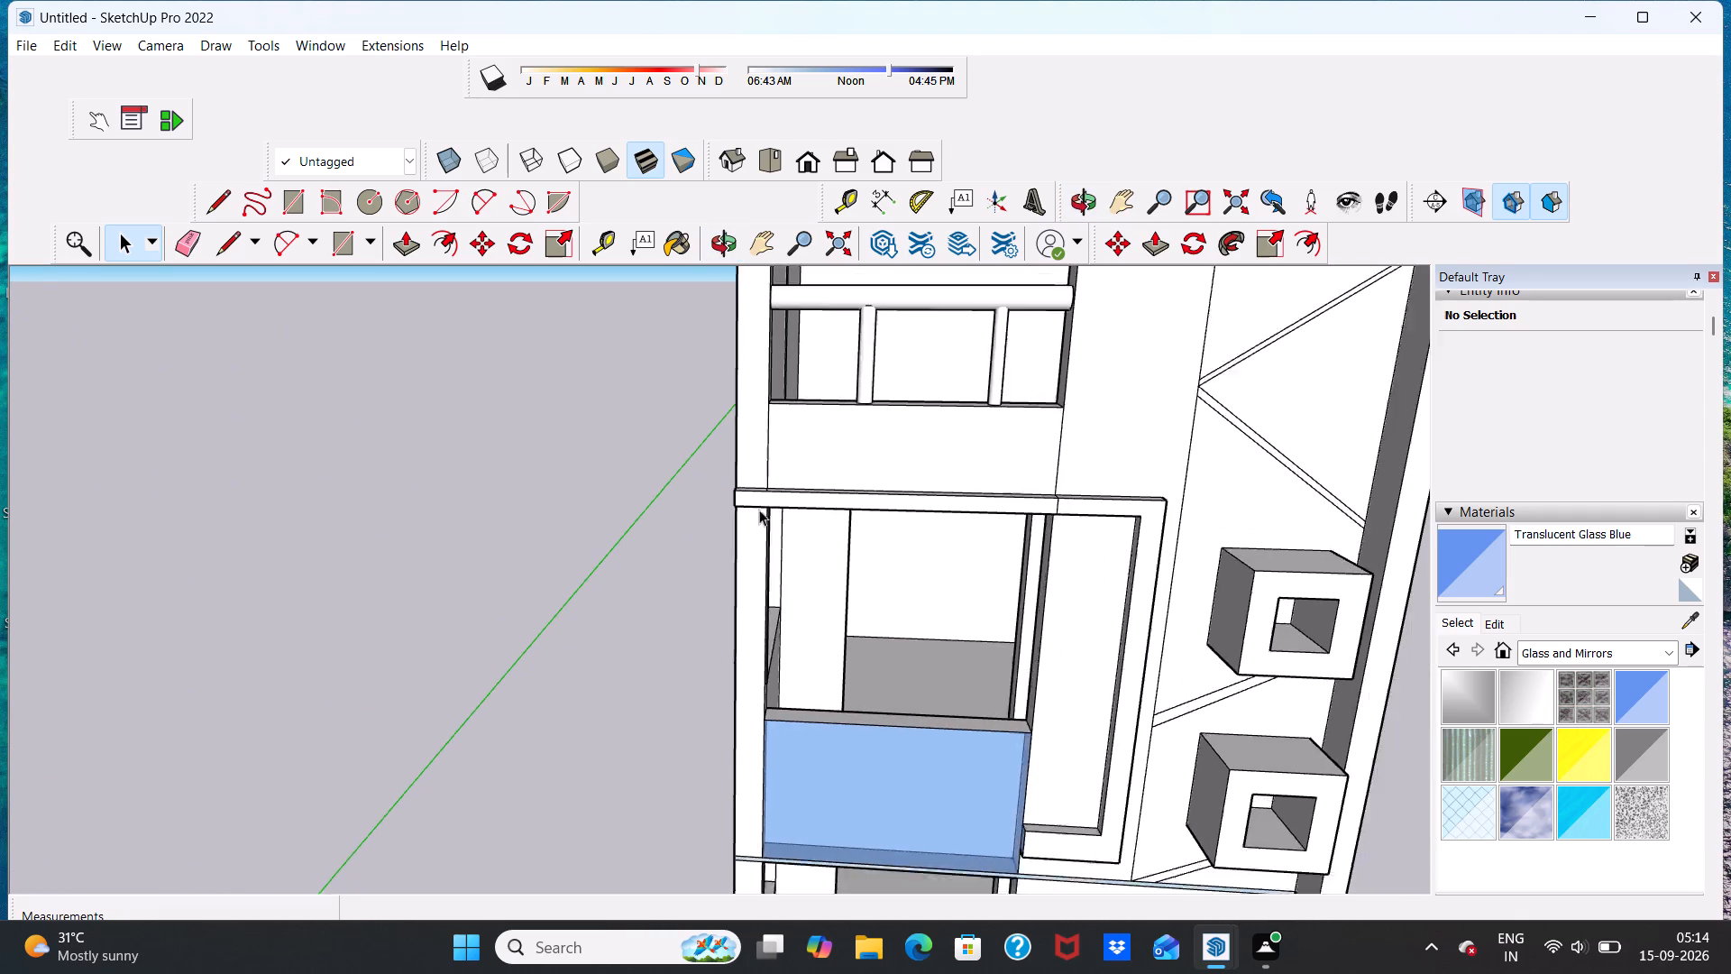
scroll(759, 510, down, 5)
scroll(826, 529, up, 3)
scroll(826, 529, down, 9)
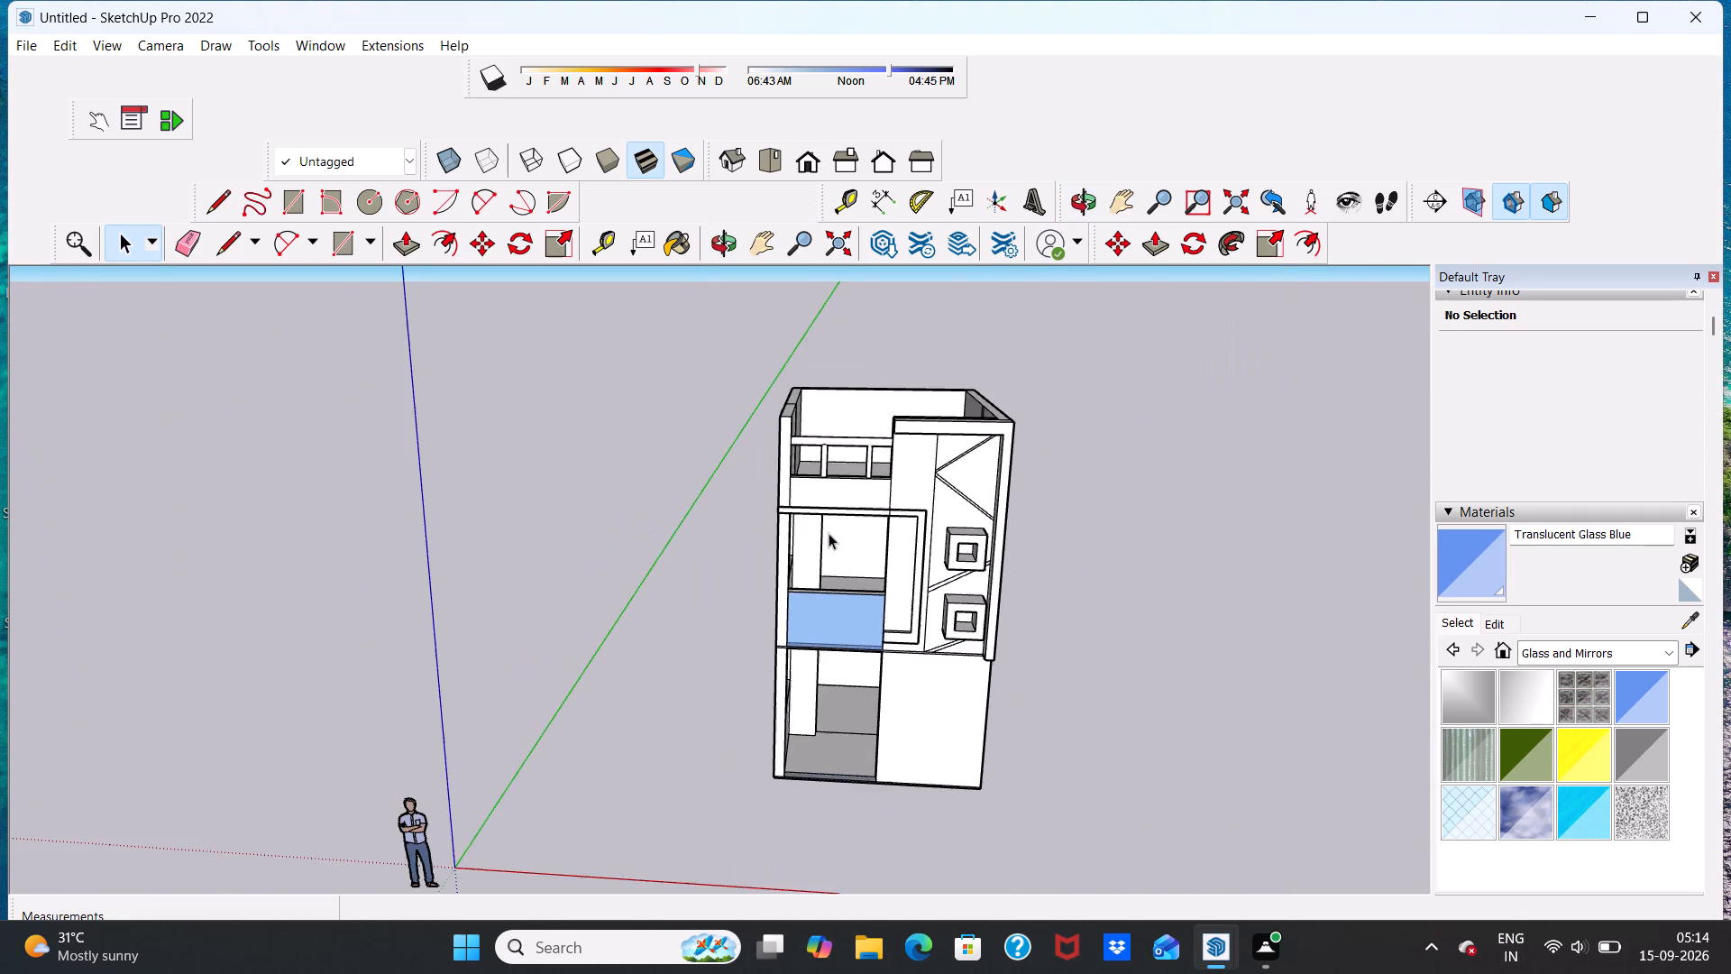
scroll(824, 625, up, 5)
middle_drag(953, 644, 965, 547)
scroll(938, 558, down, 4)
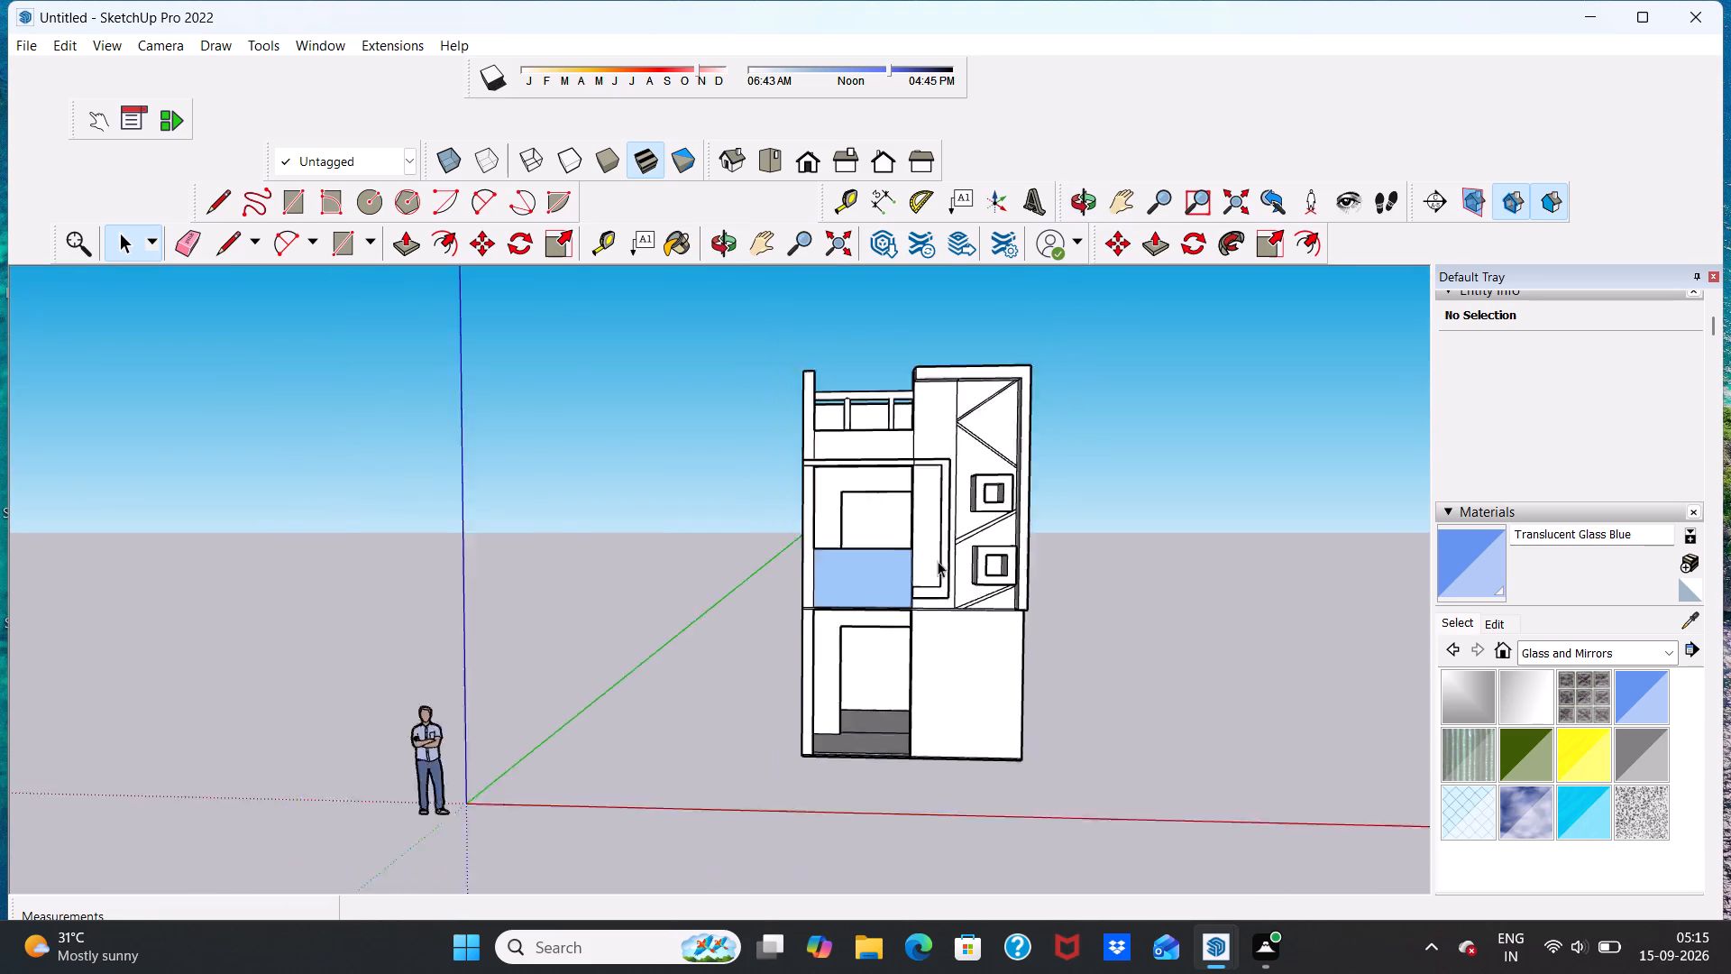
scroll(938, 561, down, 1)
middle_drag(970, 594, 969, 618)
scroll(990, 579, up, 8)
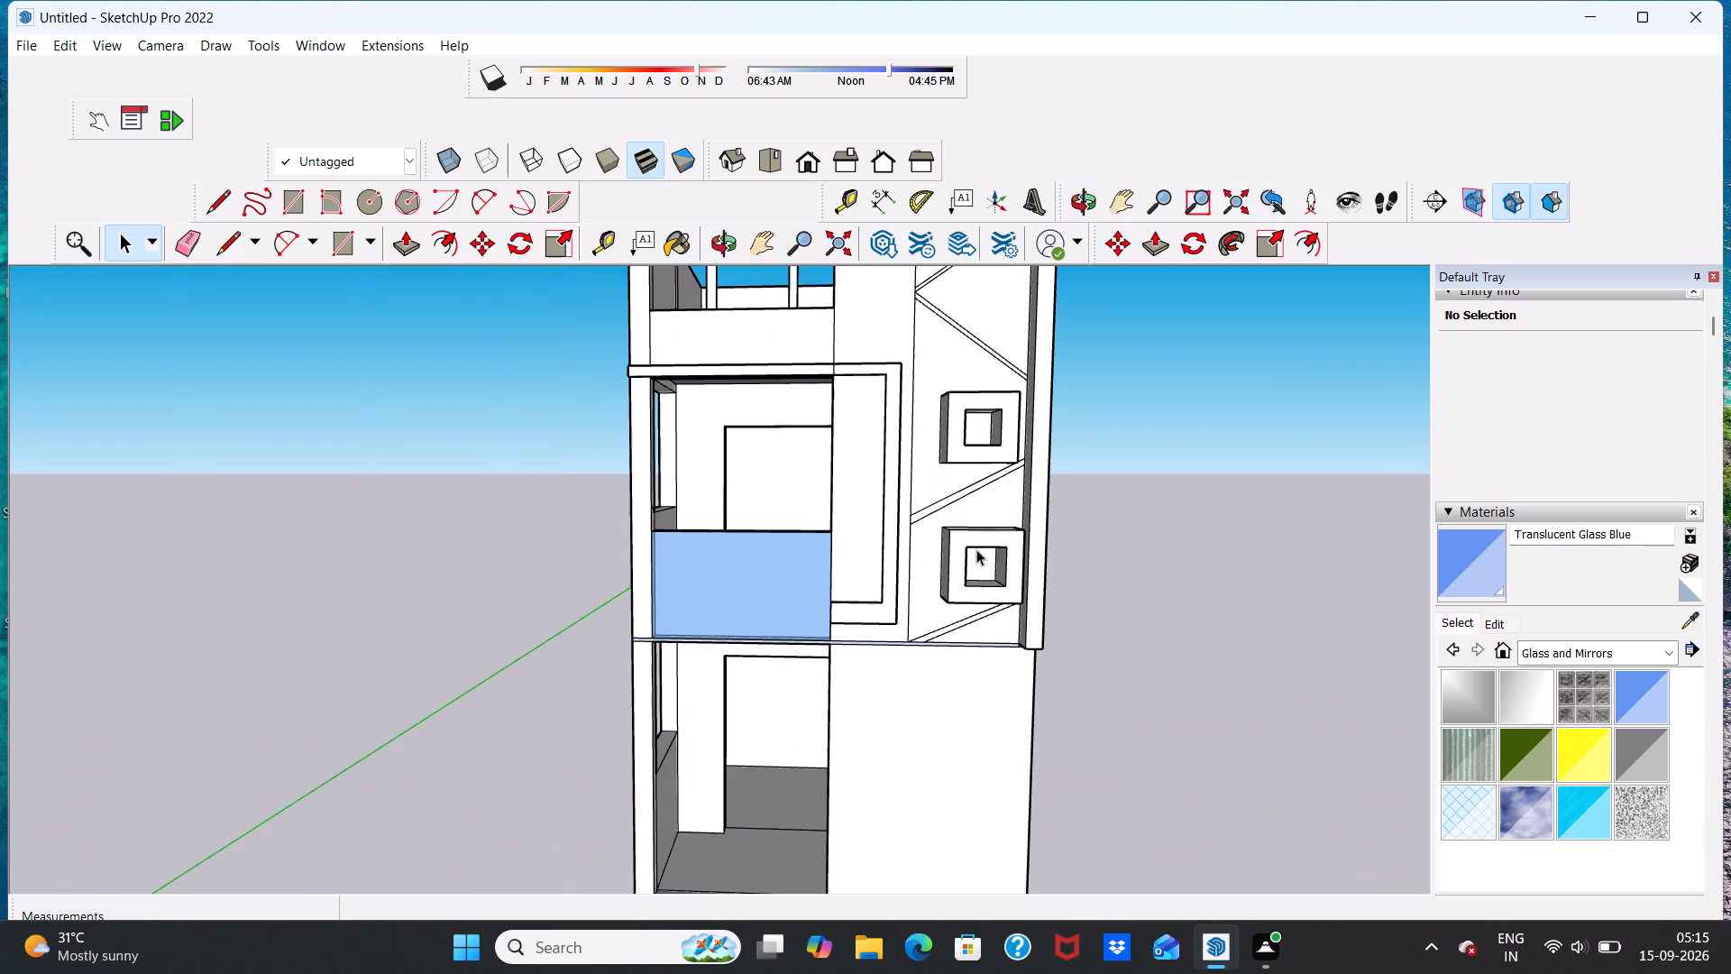
scroll(994, 519, up, 1)
middle_drag(994, 519, 758, 574)
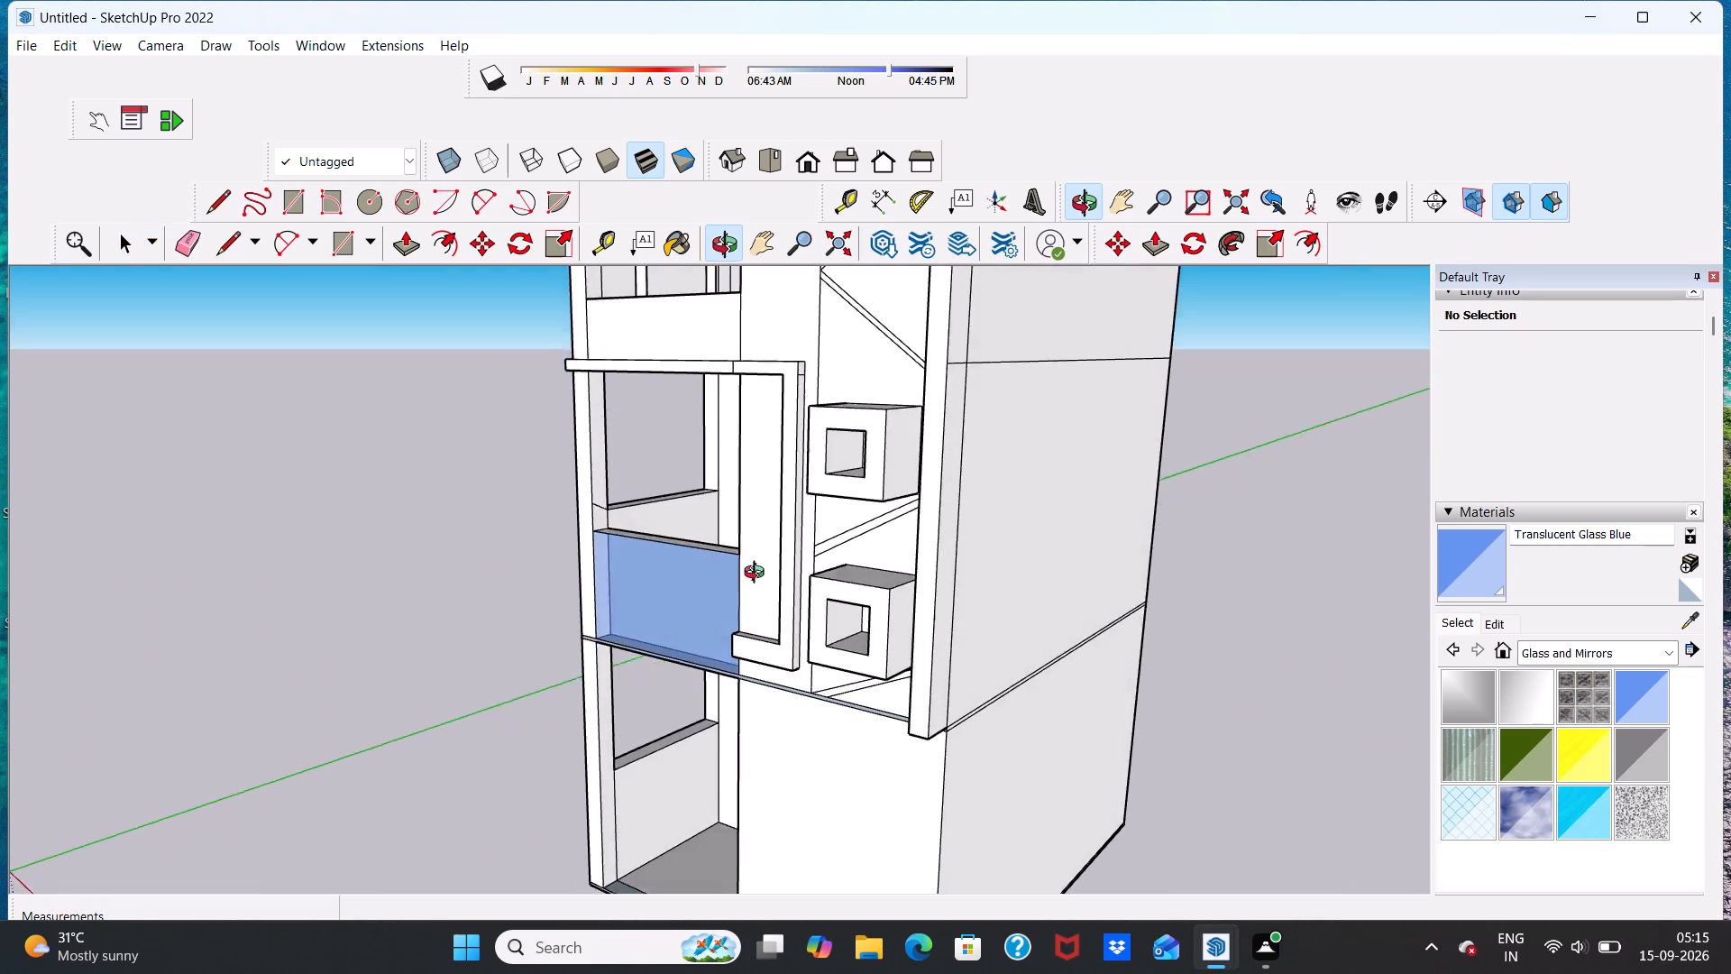
middle_drag(758, 574, 919, 568)
scroll(919, 568, down, 7)
middle_drag(983, 510, 857, 523)
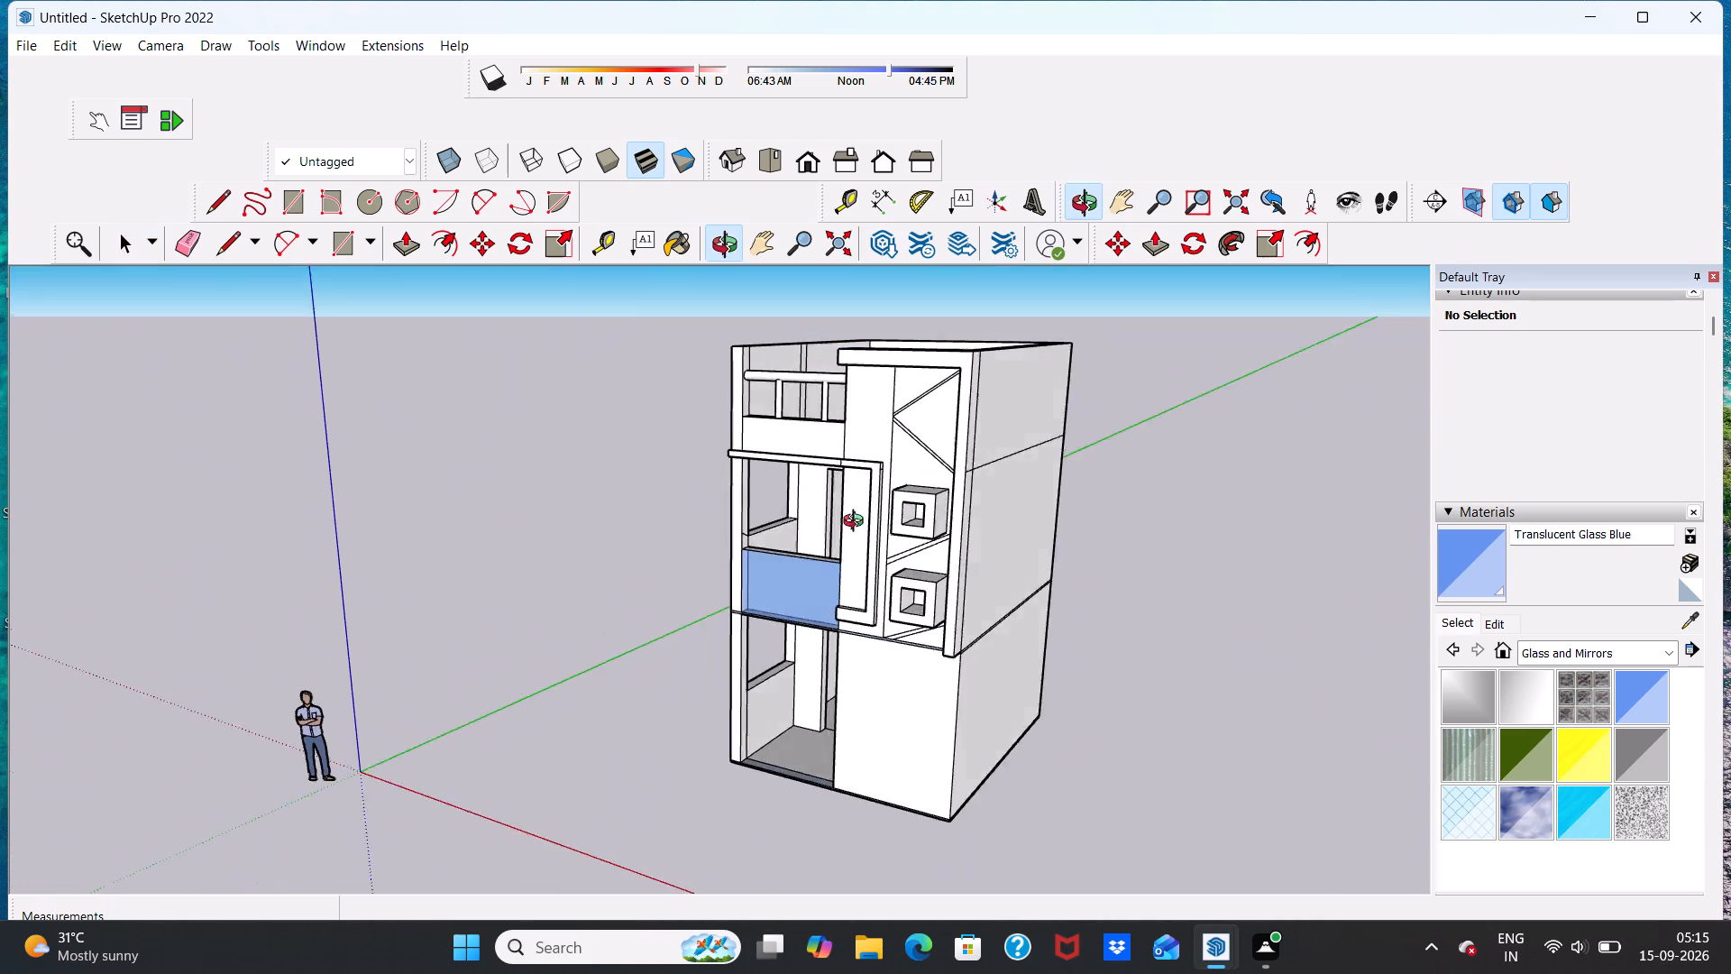
middle_drag(857, 523, 767, 547)
scroll(884, 498, up, 5)
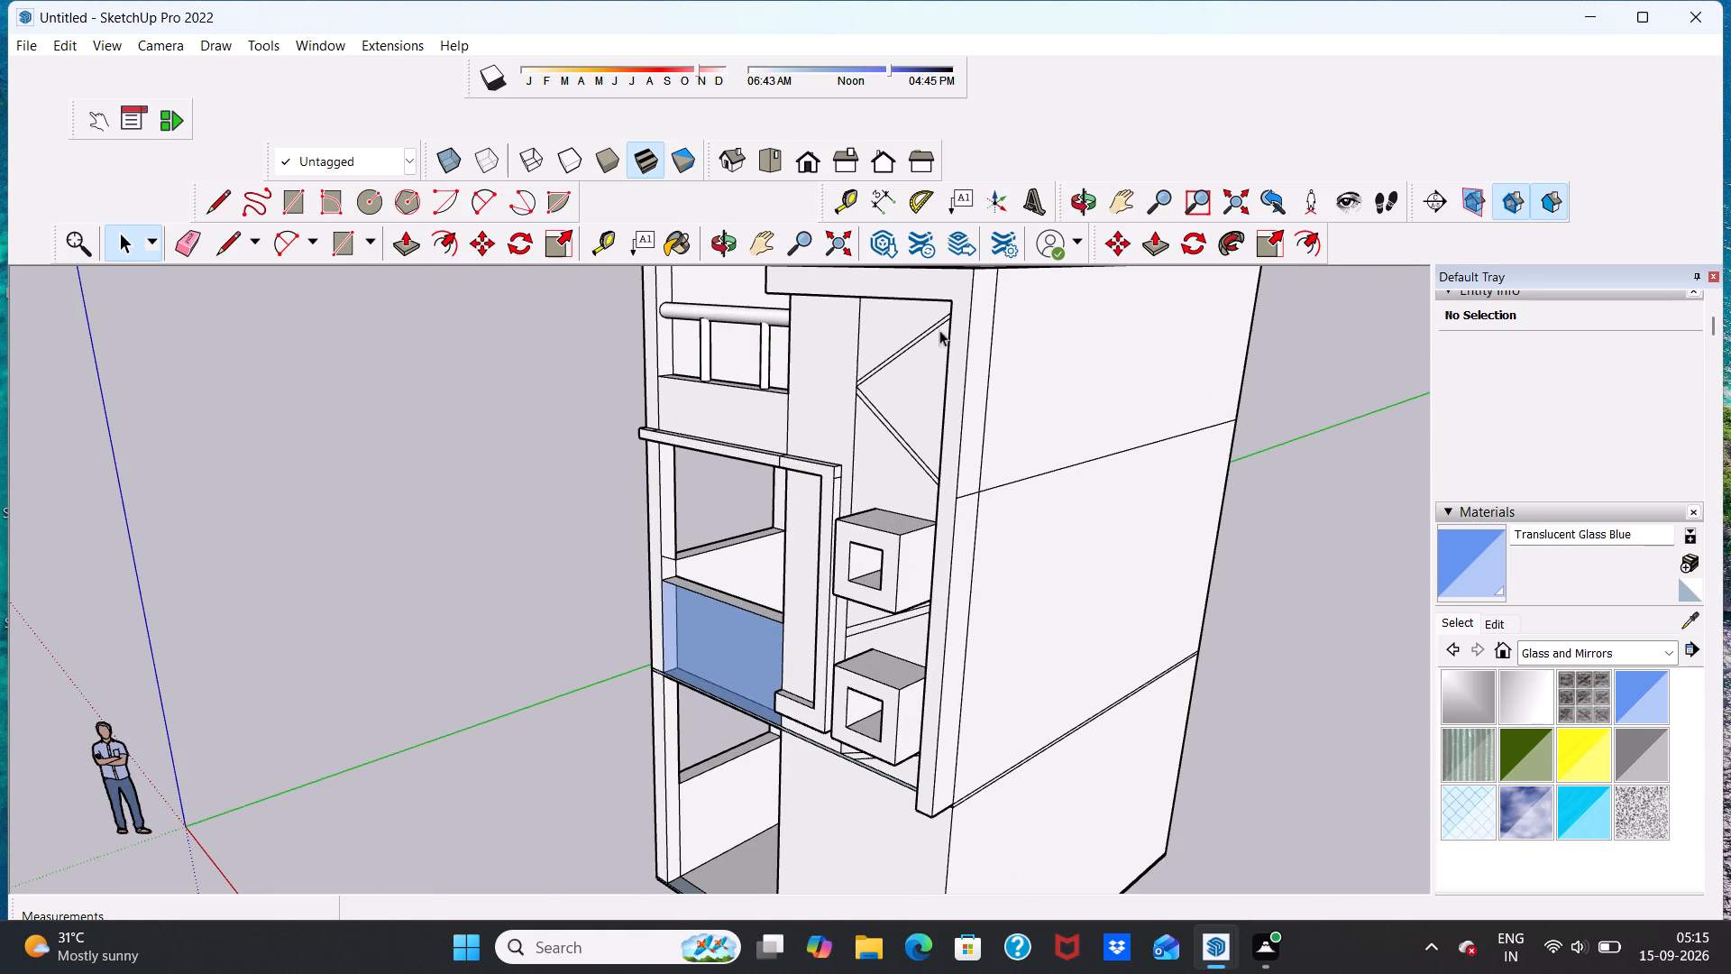
Push/Pull the two triangular wall faces above and below the topmost diagonal strip outward 9".
click(408, 243)
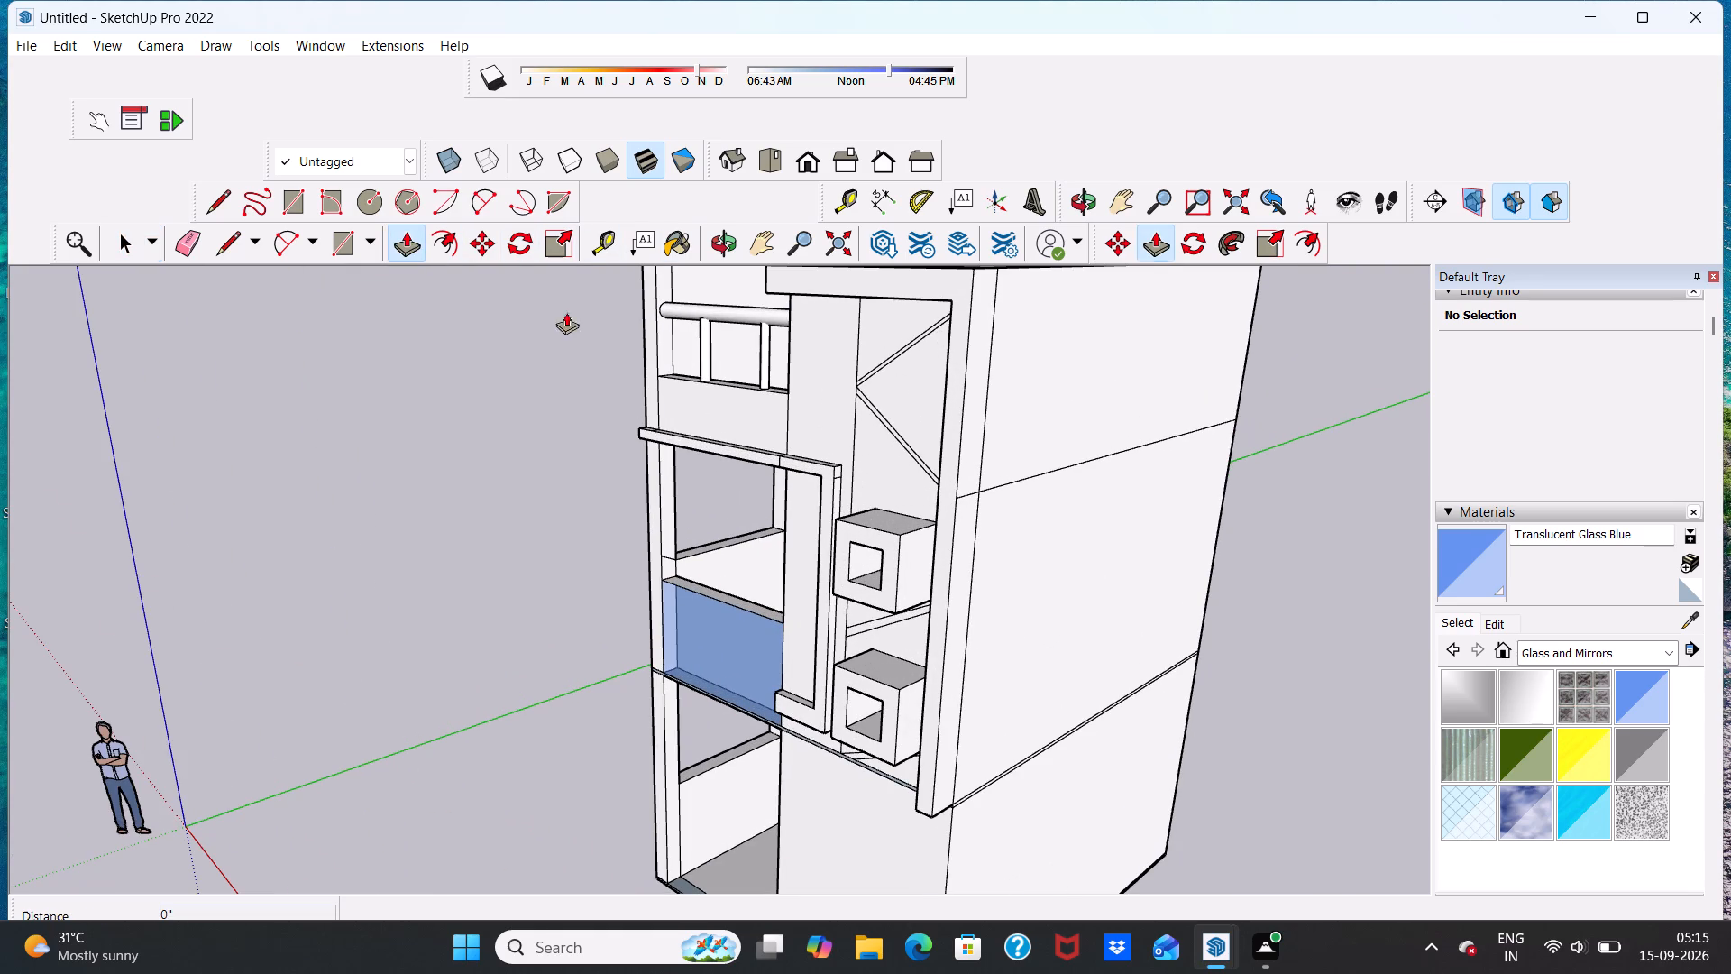
click(889, 319)
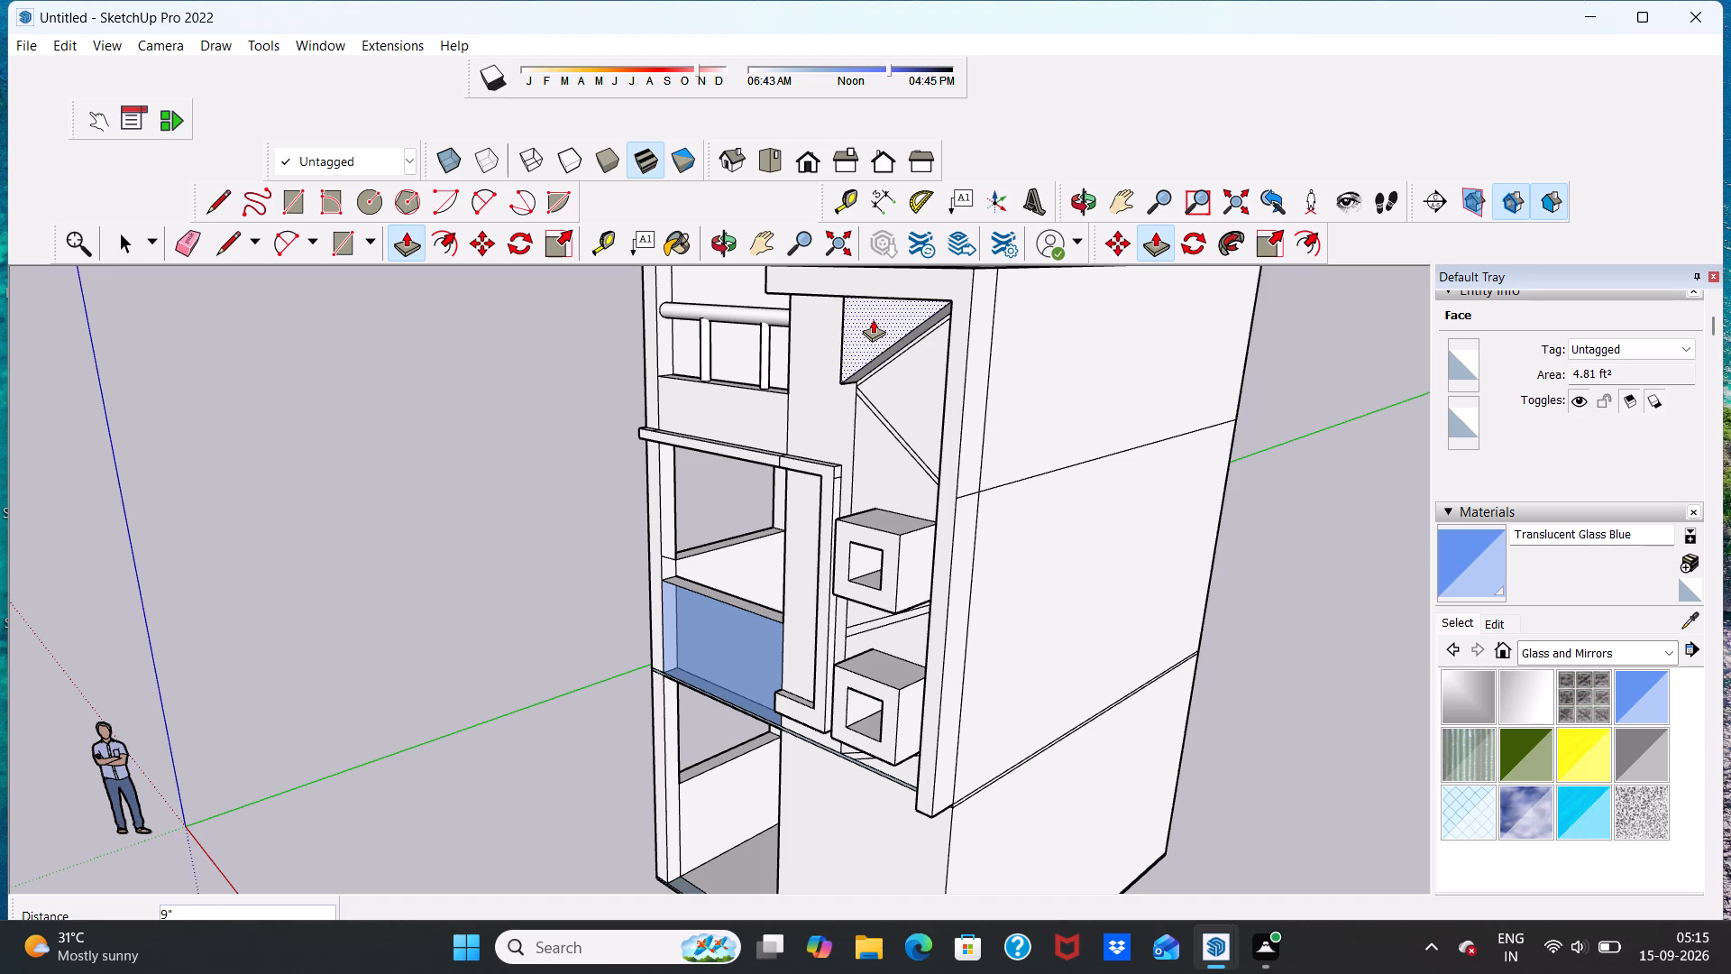
click(873, 319)
click(906, 376)
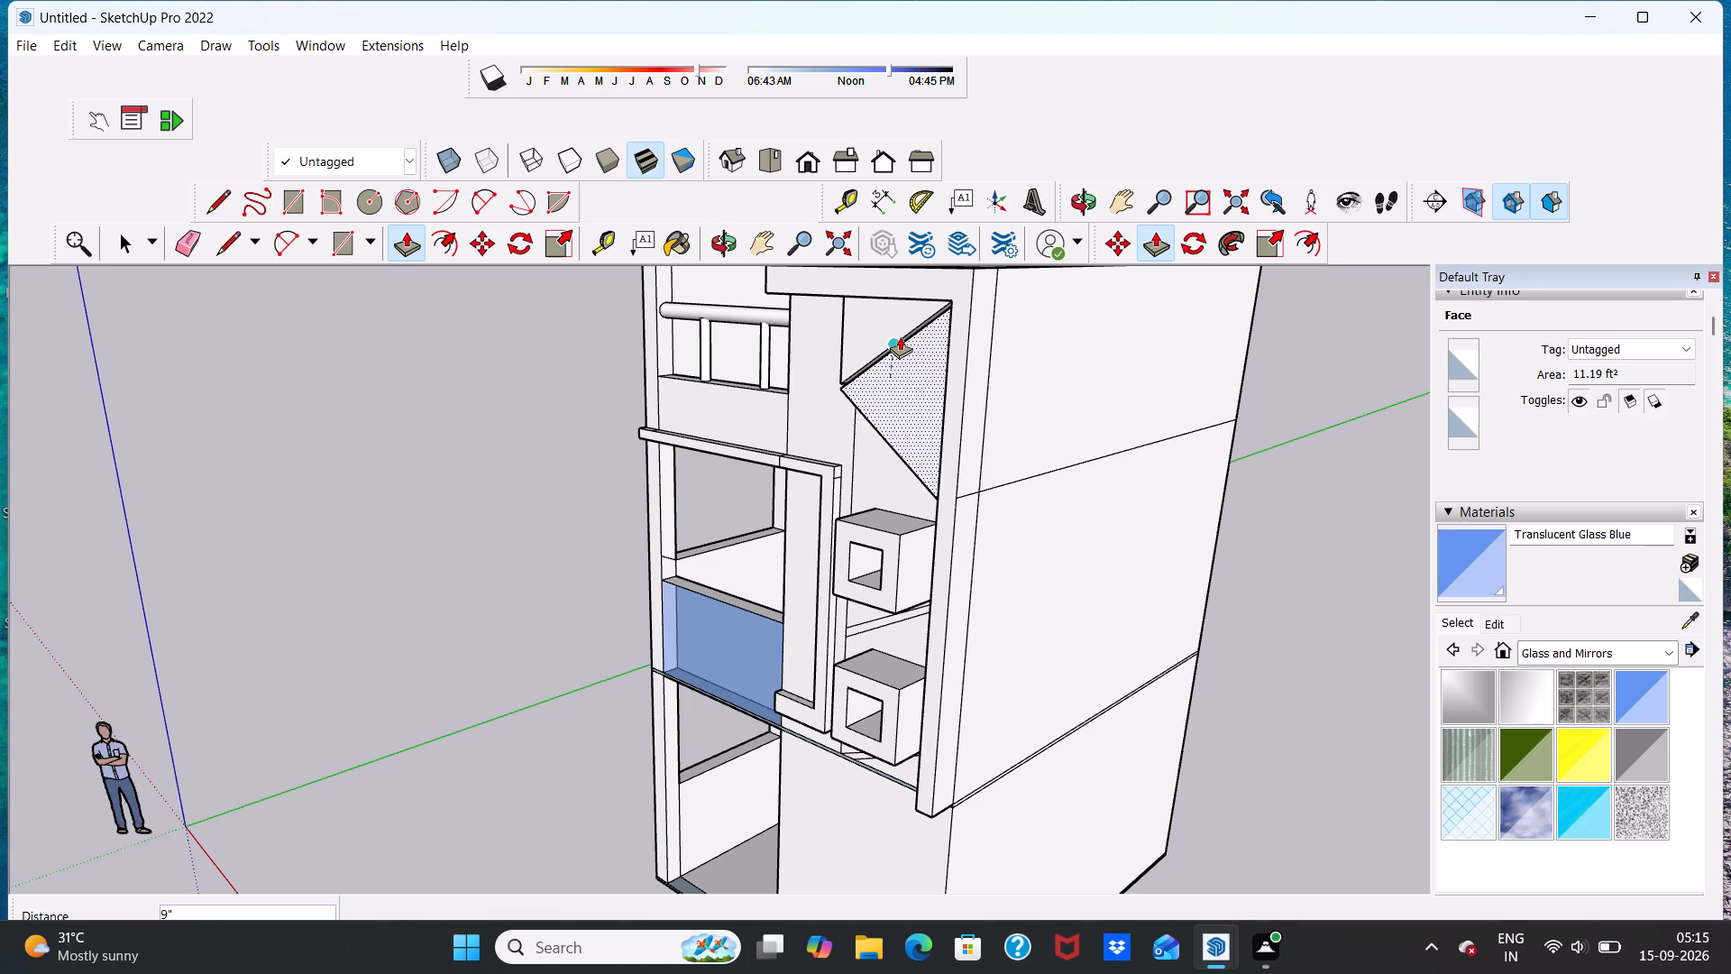
click(900, 336)
Push/Pull the wall face around the upper square frame outward 9", leaving the diagonal strips recessed.
scroll(930, 402, down, 4)
scroll(892, 449, up, 3)
click(893, 441)
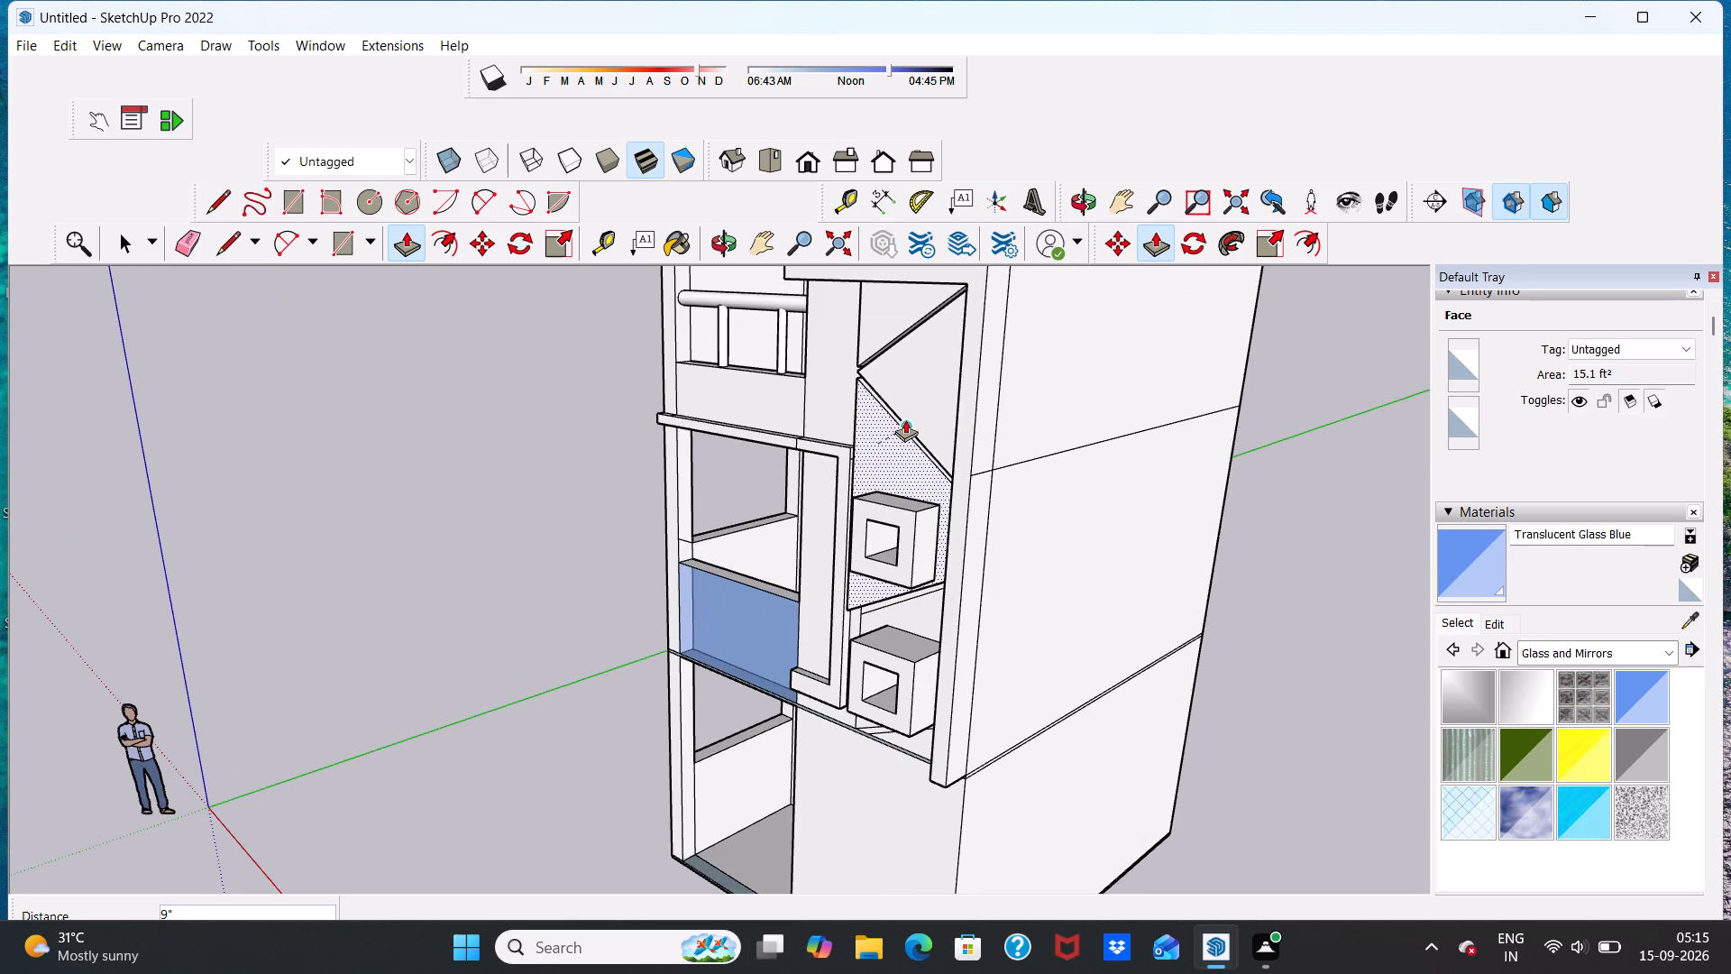
click(907, 417)
Push/Pull the wall face around the lower square frame outward 10 15/16", flush with the raised faces above it.
scroll(928, 401, down, 6)
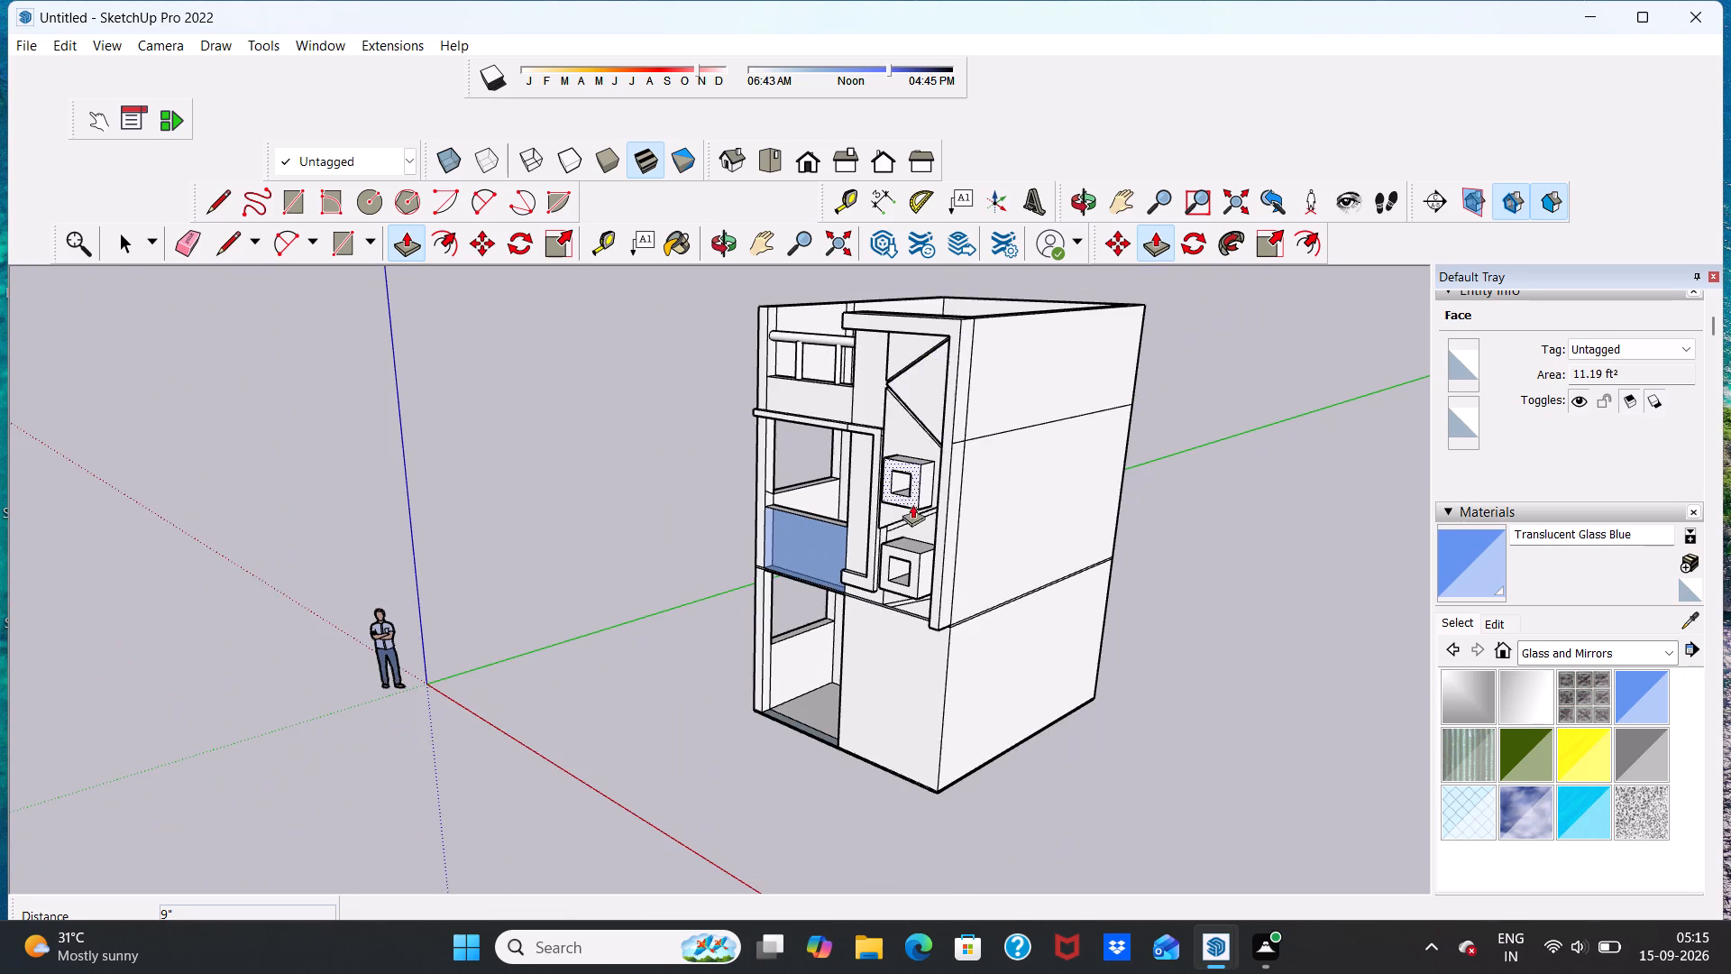
scroll(912, 506, up, 6)
click(931, 528)
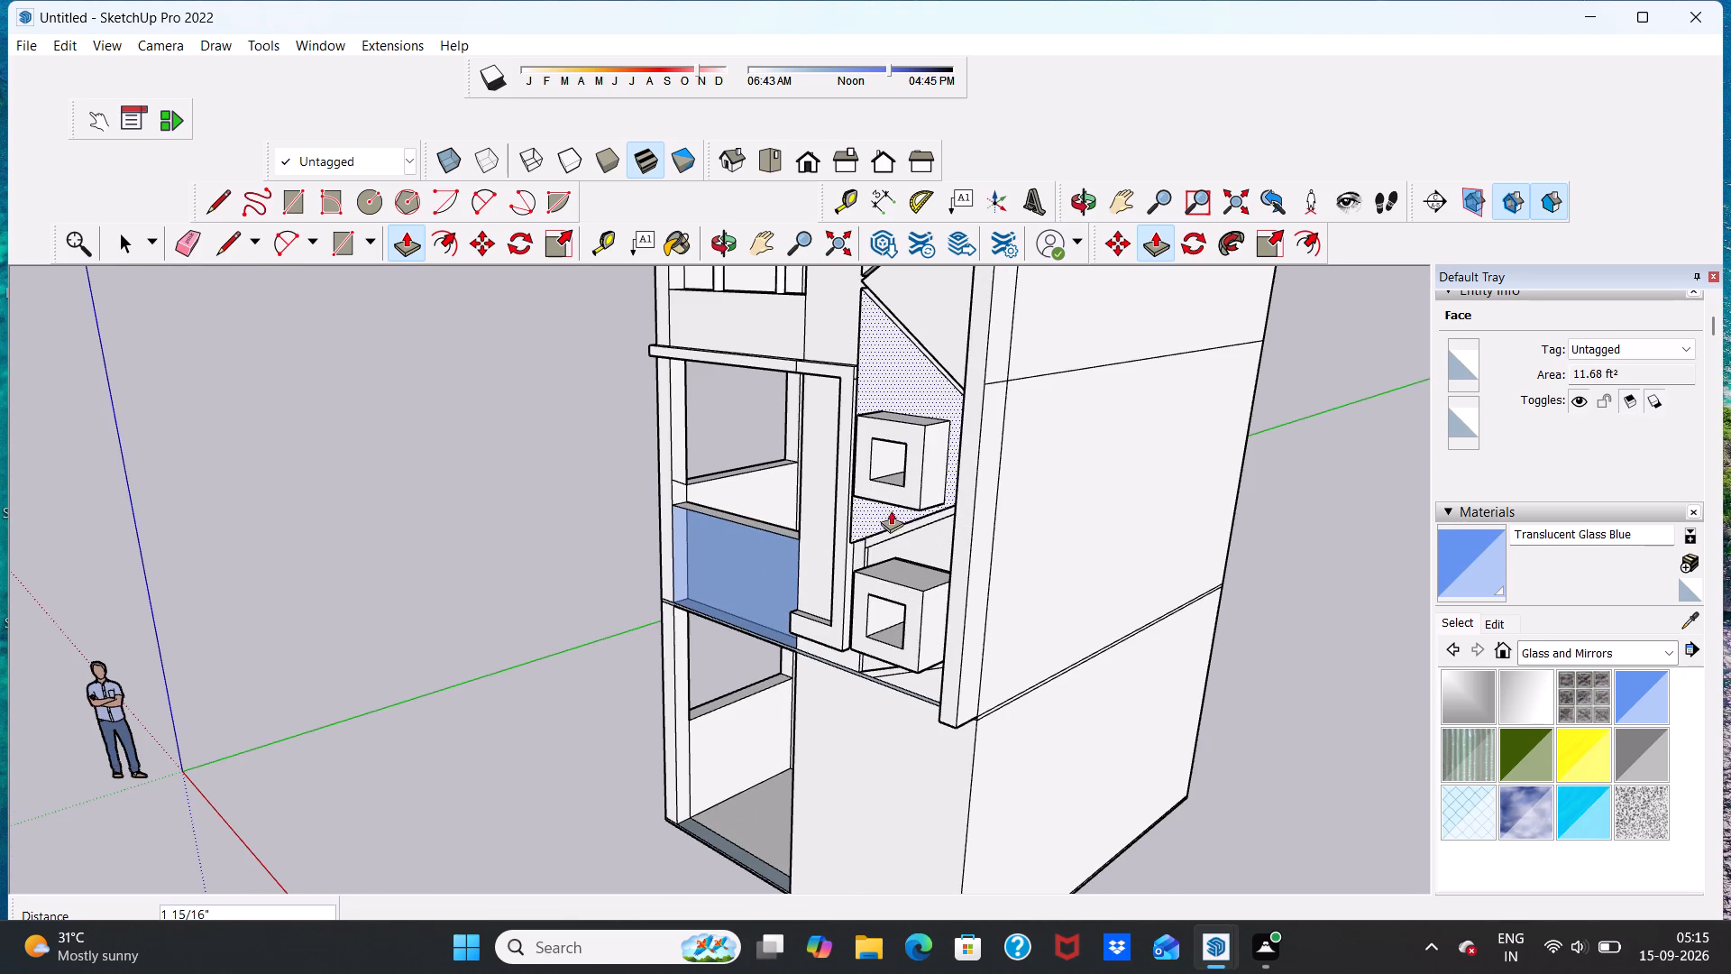
click(923, 531)
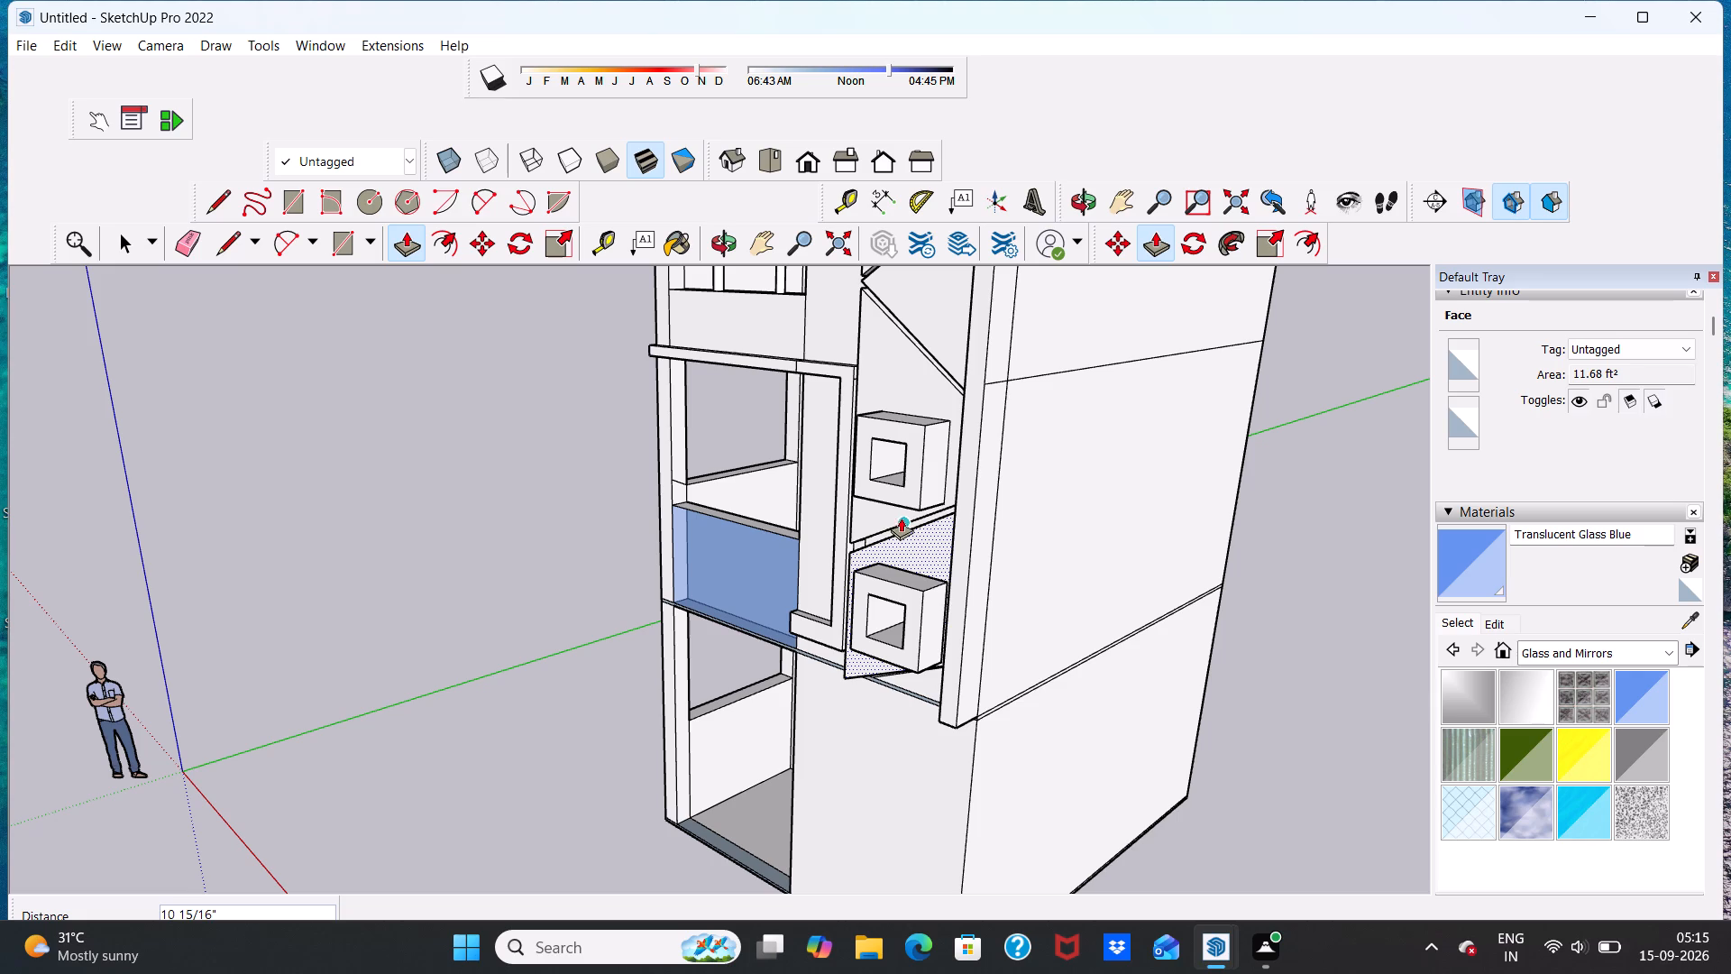
click(902, 516)
Push/Pull the small triangular wall face below the lowest diagonal strip outward 9".
scroll(932, 508, down, 11)
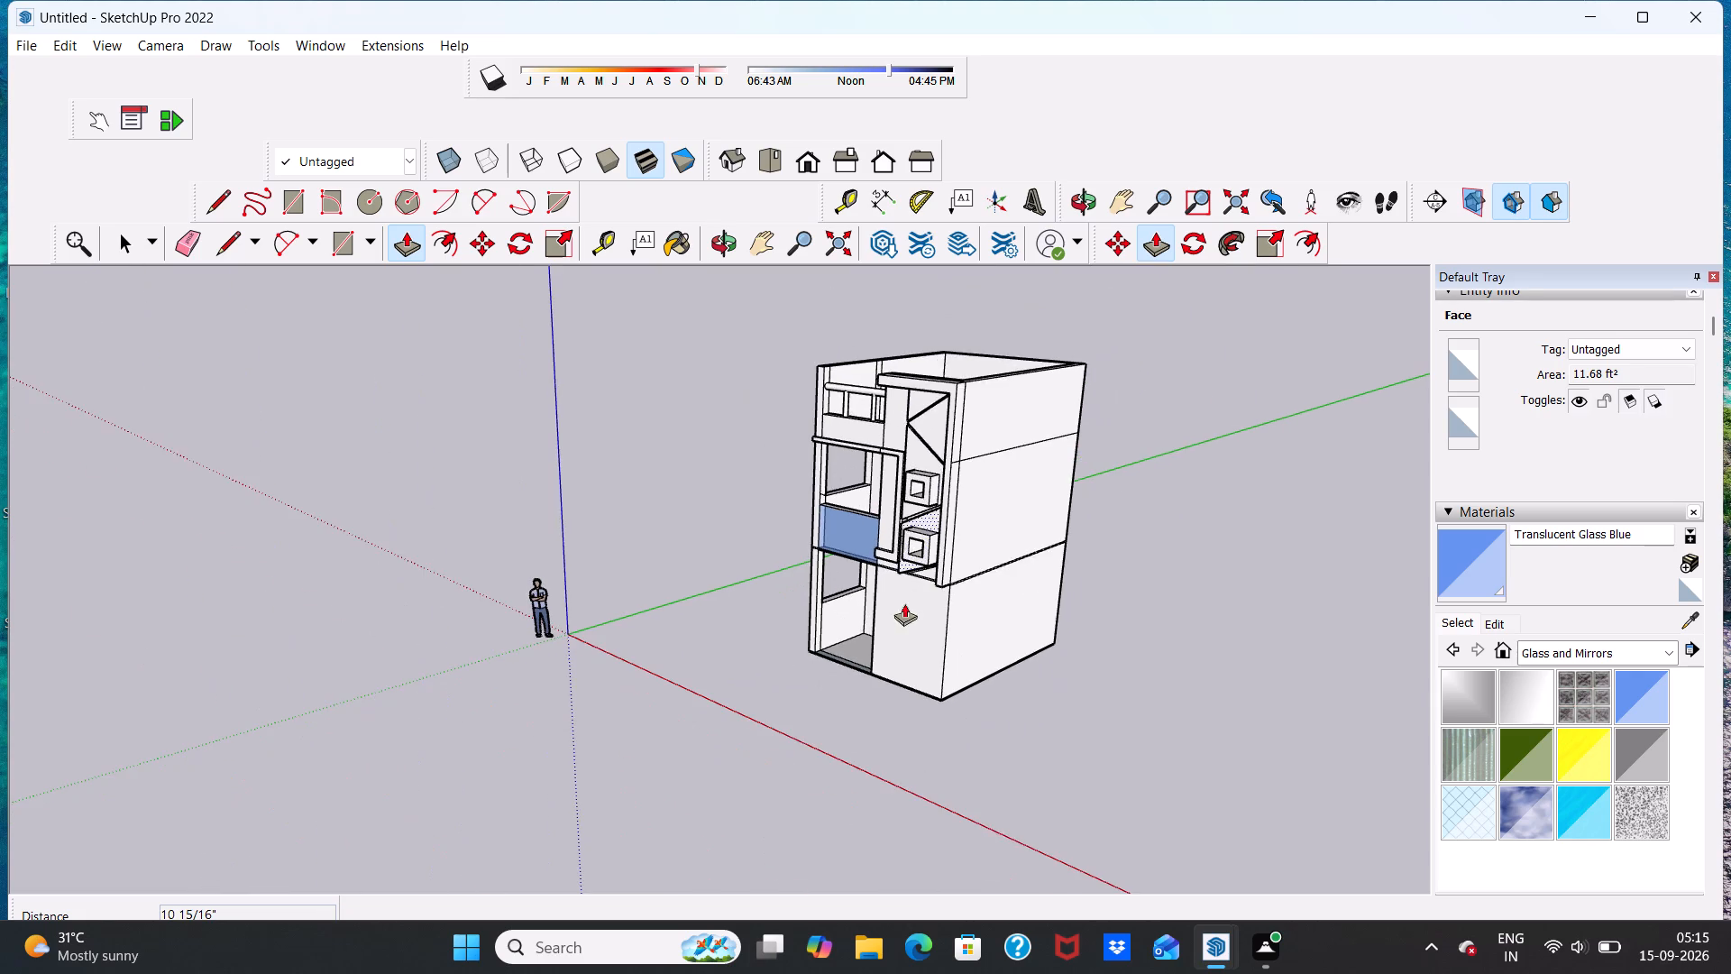
middle_drag(904, 603, 1140, 558)
scroll(914, 541, up, 9)
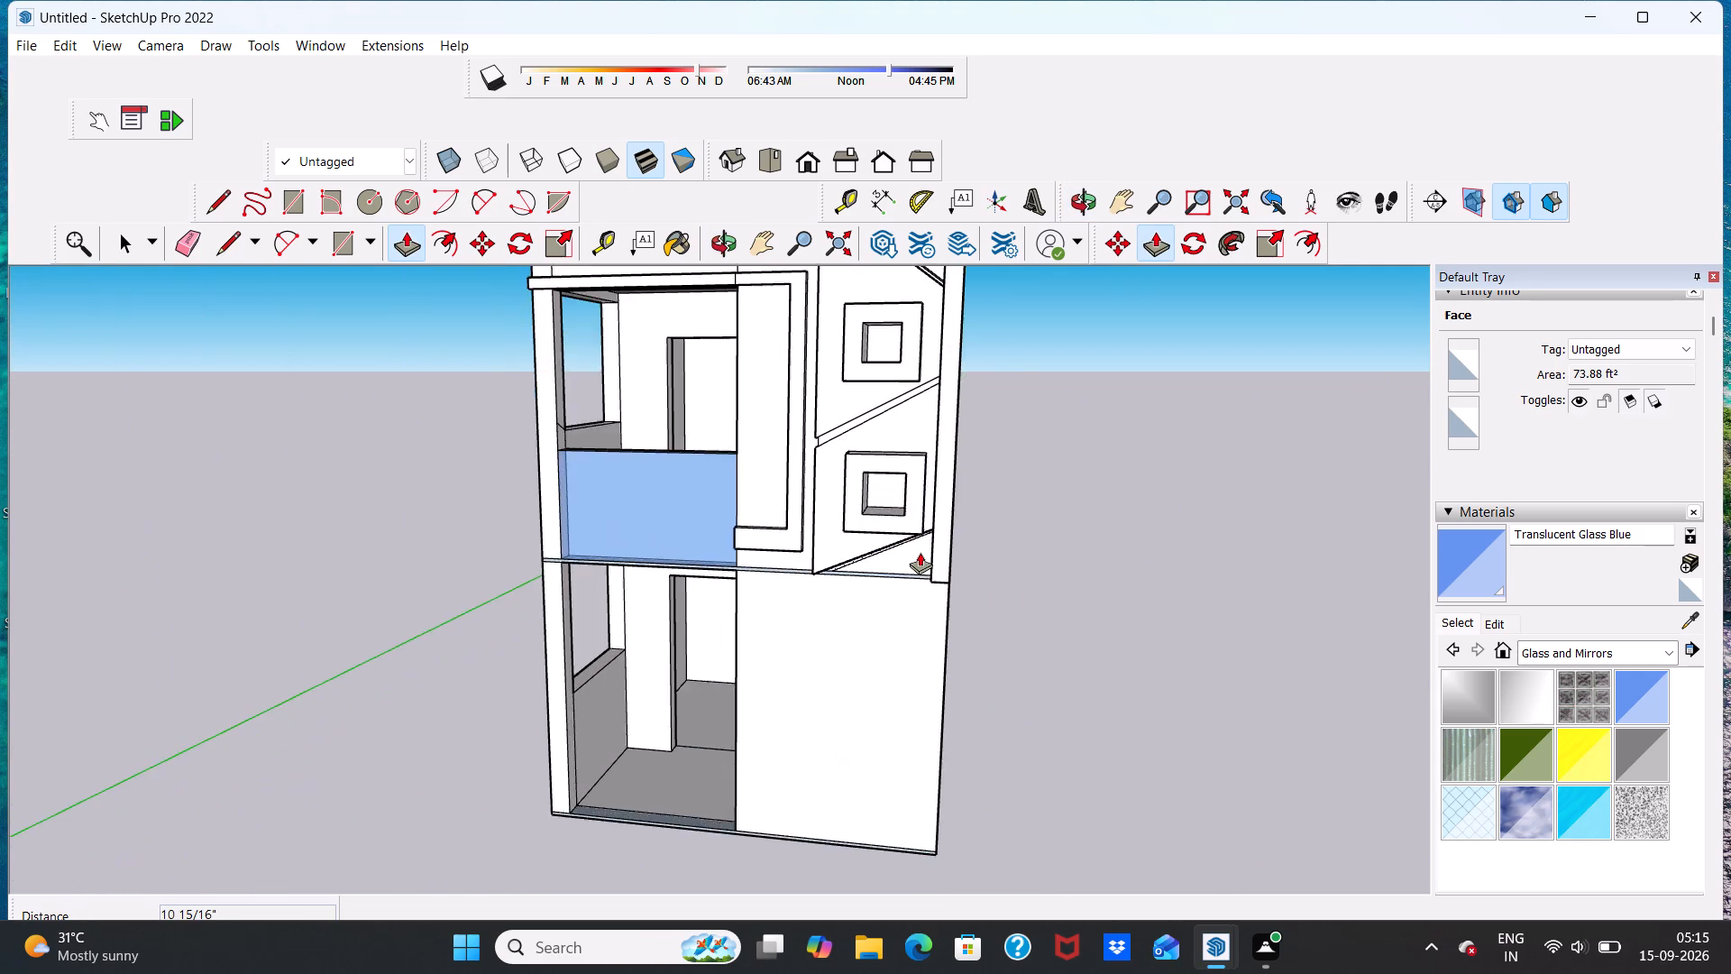
scroll(920, 552, up, 5)
click(913, 546)
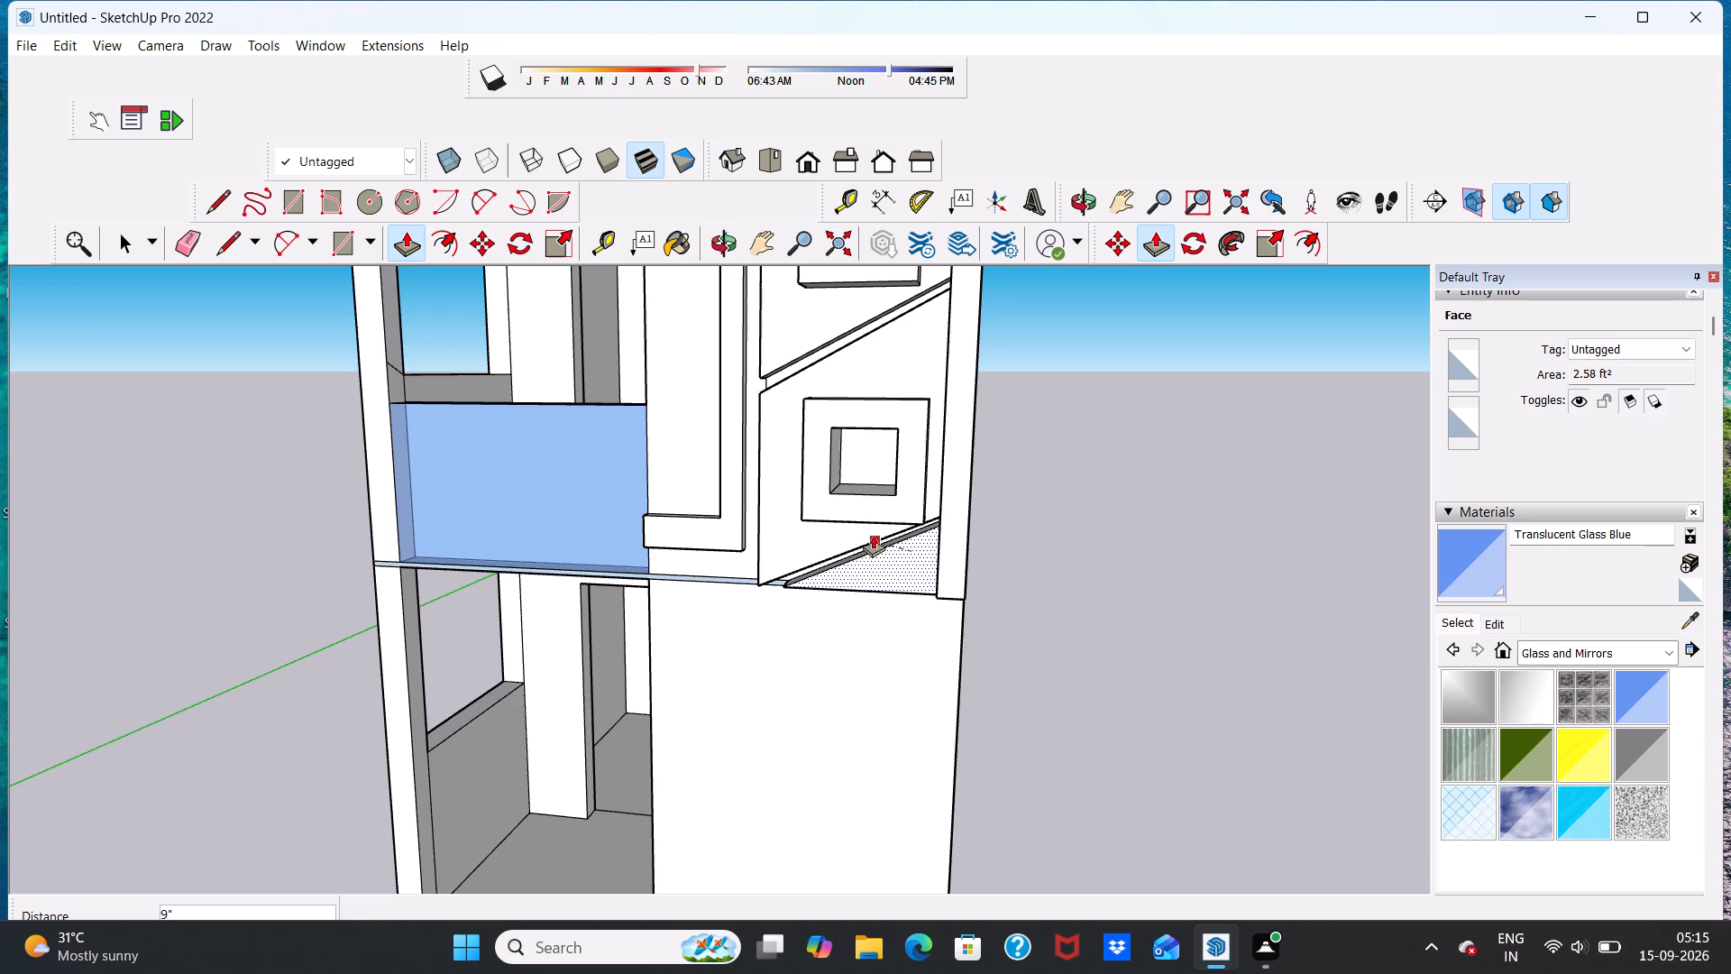
click(873, 535)
Inspect the whole front facade from several angles, checking the recessed diagonal grooves and the plain ground-floor wall.
scroll(952, 524, down, 17)
scroll(1021, 399, up, 5)
middle_drag(1025, 457, 1029, 464)
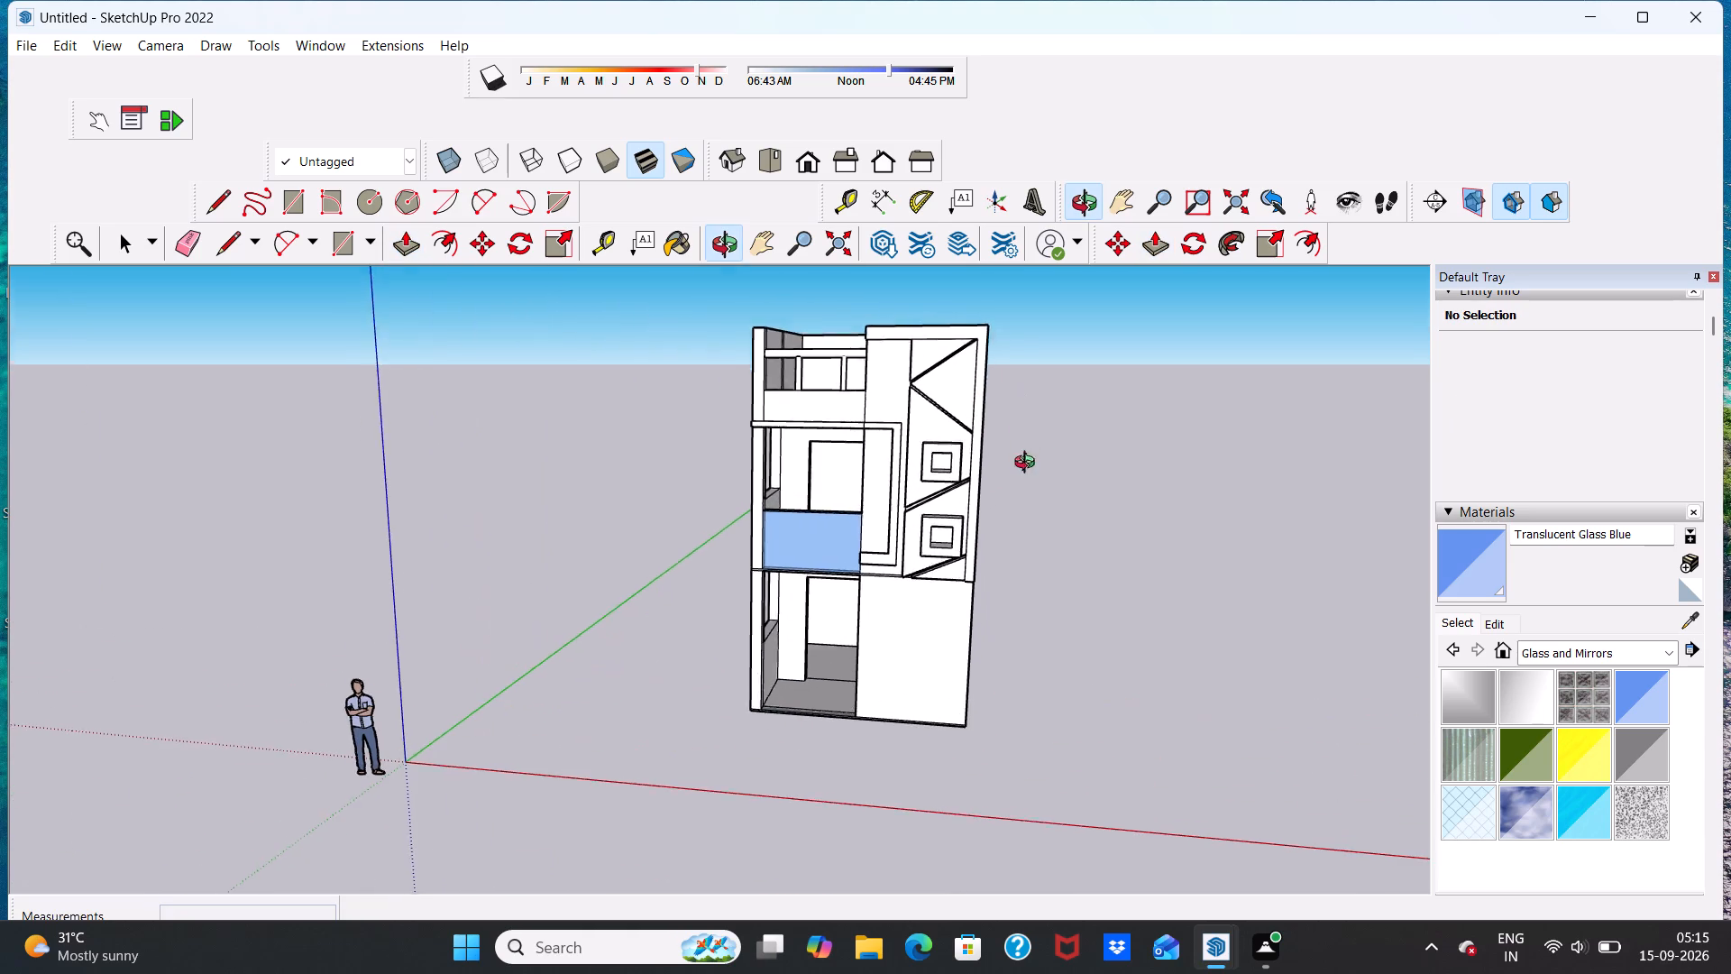
middle_drag(1029, 464, 1025, 580)
scroll(998, 514, down, 12)
scroll(959, 486, up, 10)
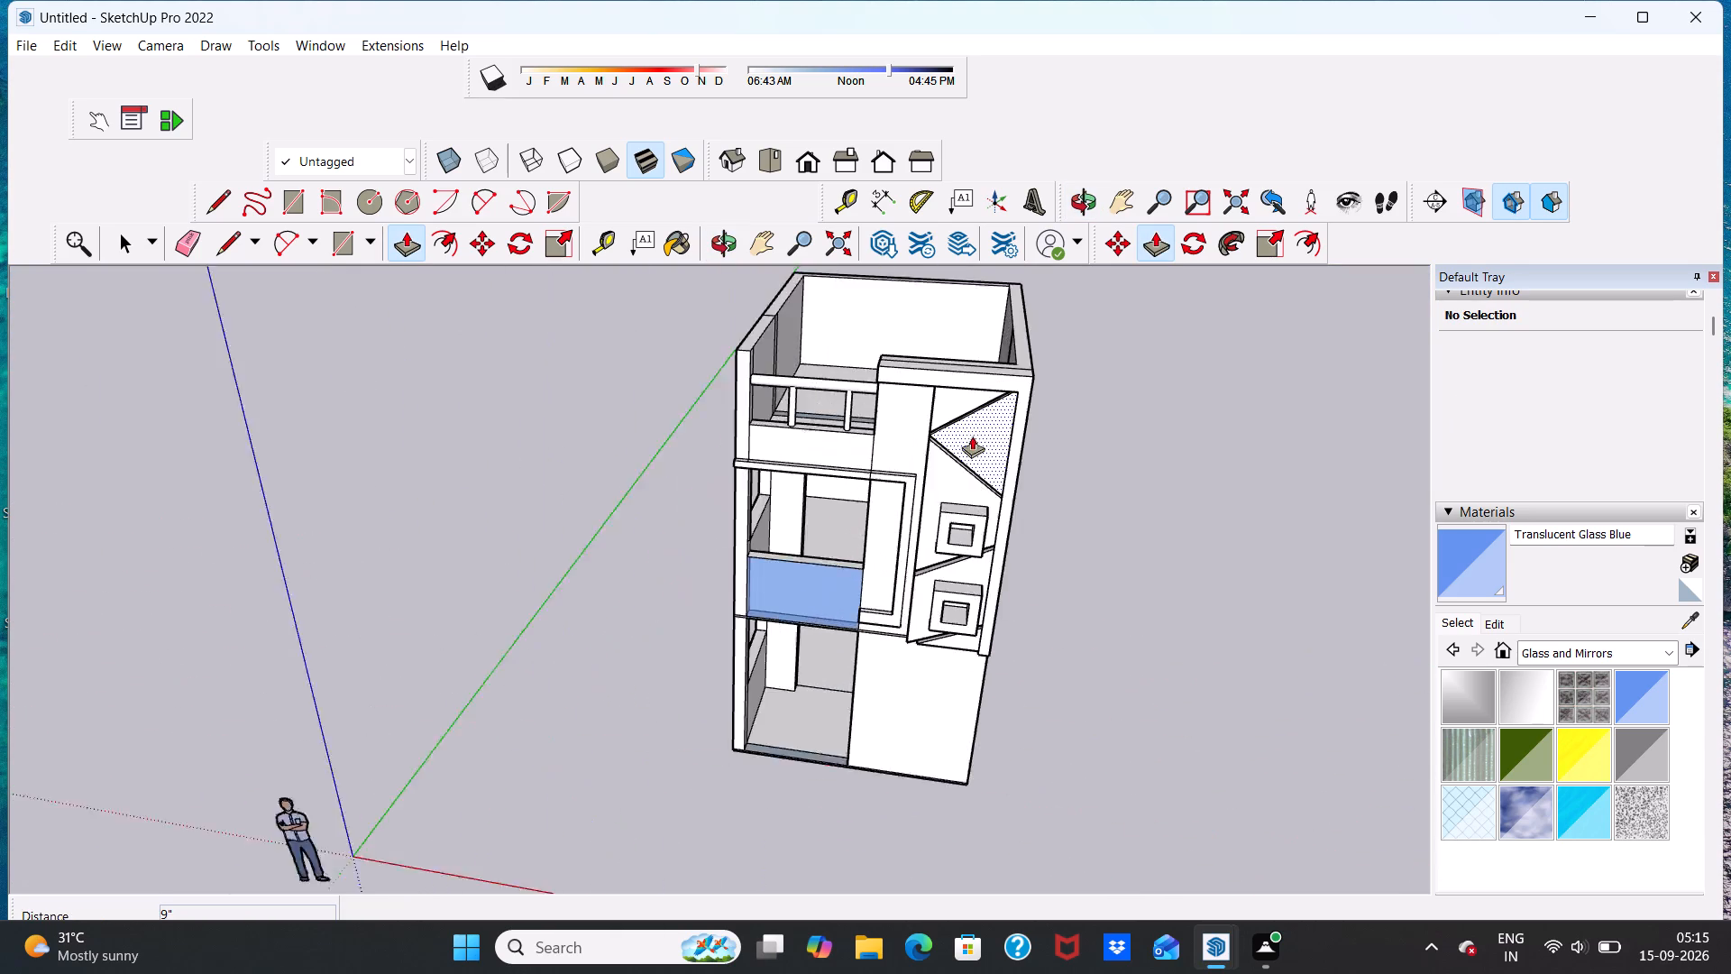
scroll(972, 436, up, 7)
middle_drag(1159, 528, 805, 460)
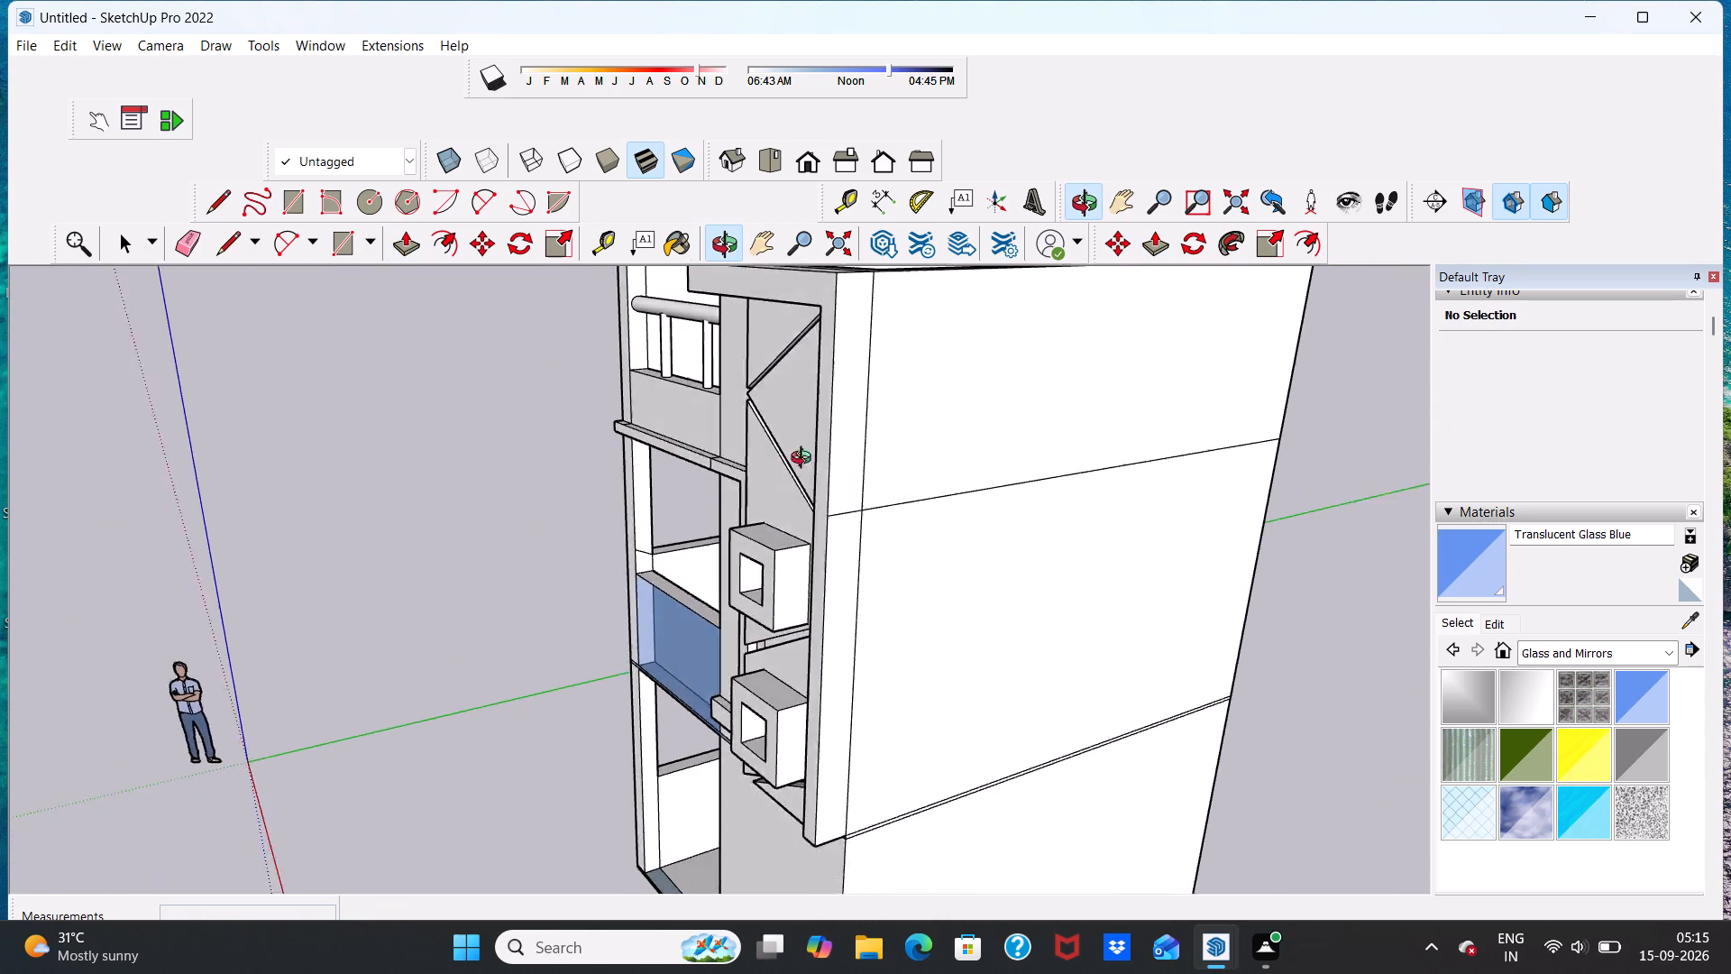
middle_drag(805, 460, 1097, 445)
scroll(1039, 445, down, 10)
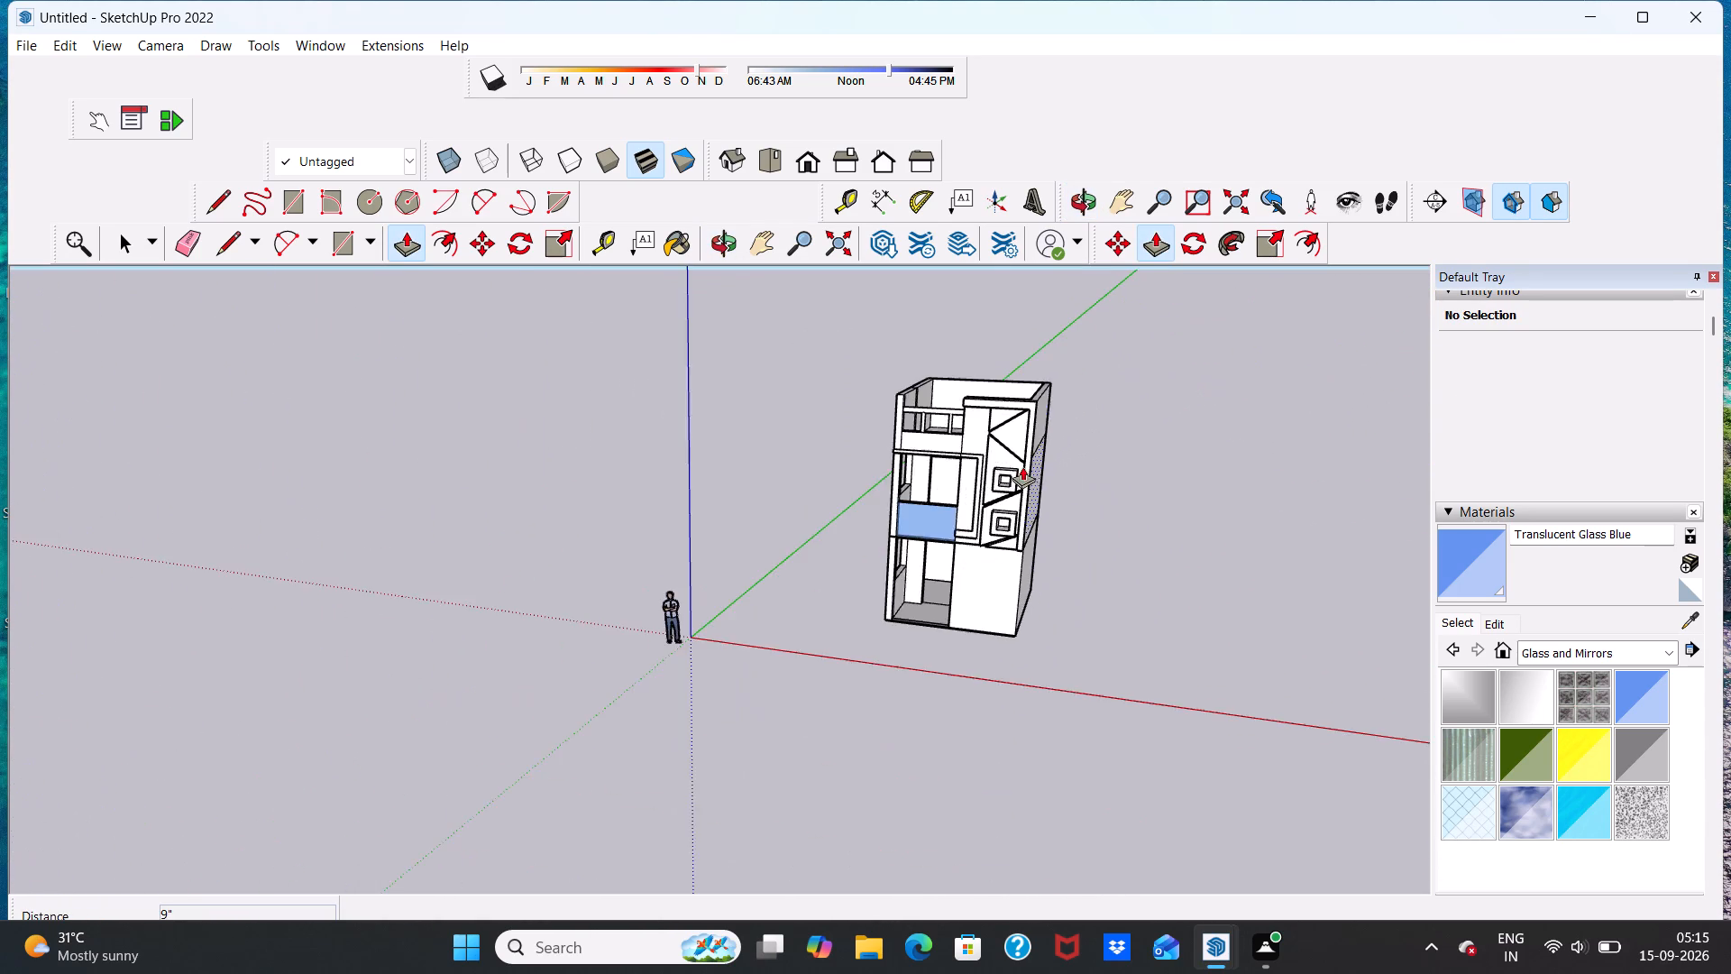
scroll(1022, 466, down, 6)
scroll(957, 510, up, 9)
scroll(990, 479, down, 6)
middle_drag(1016, 556, 1062, 482)
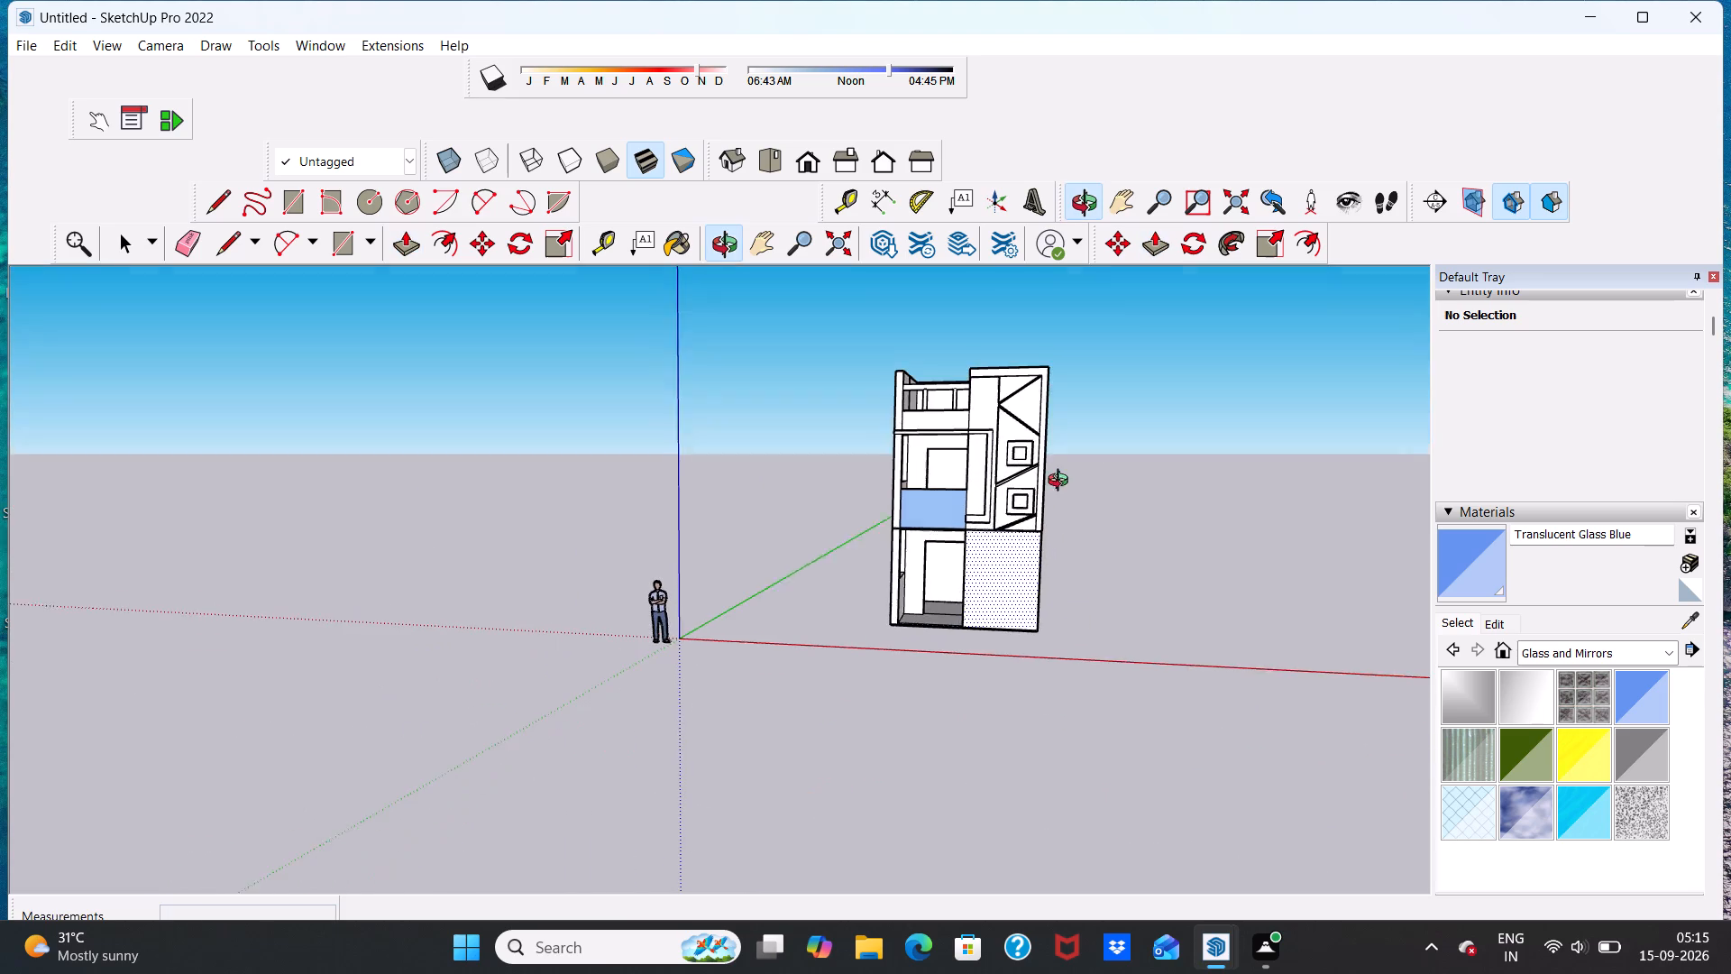
middle_drag(1062, 482, 1062, 481)
scroll(969, 586, up, 5)
key(space)
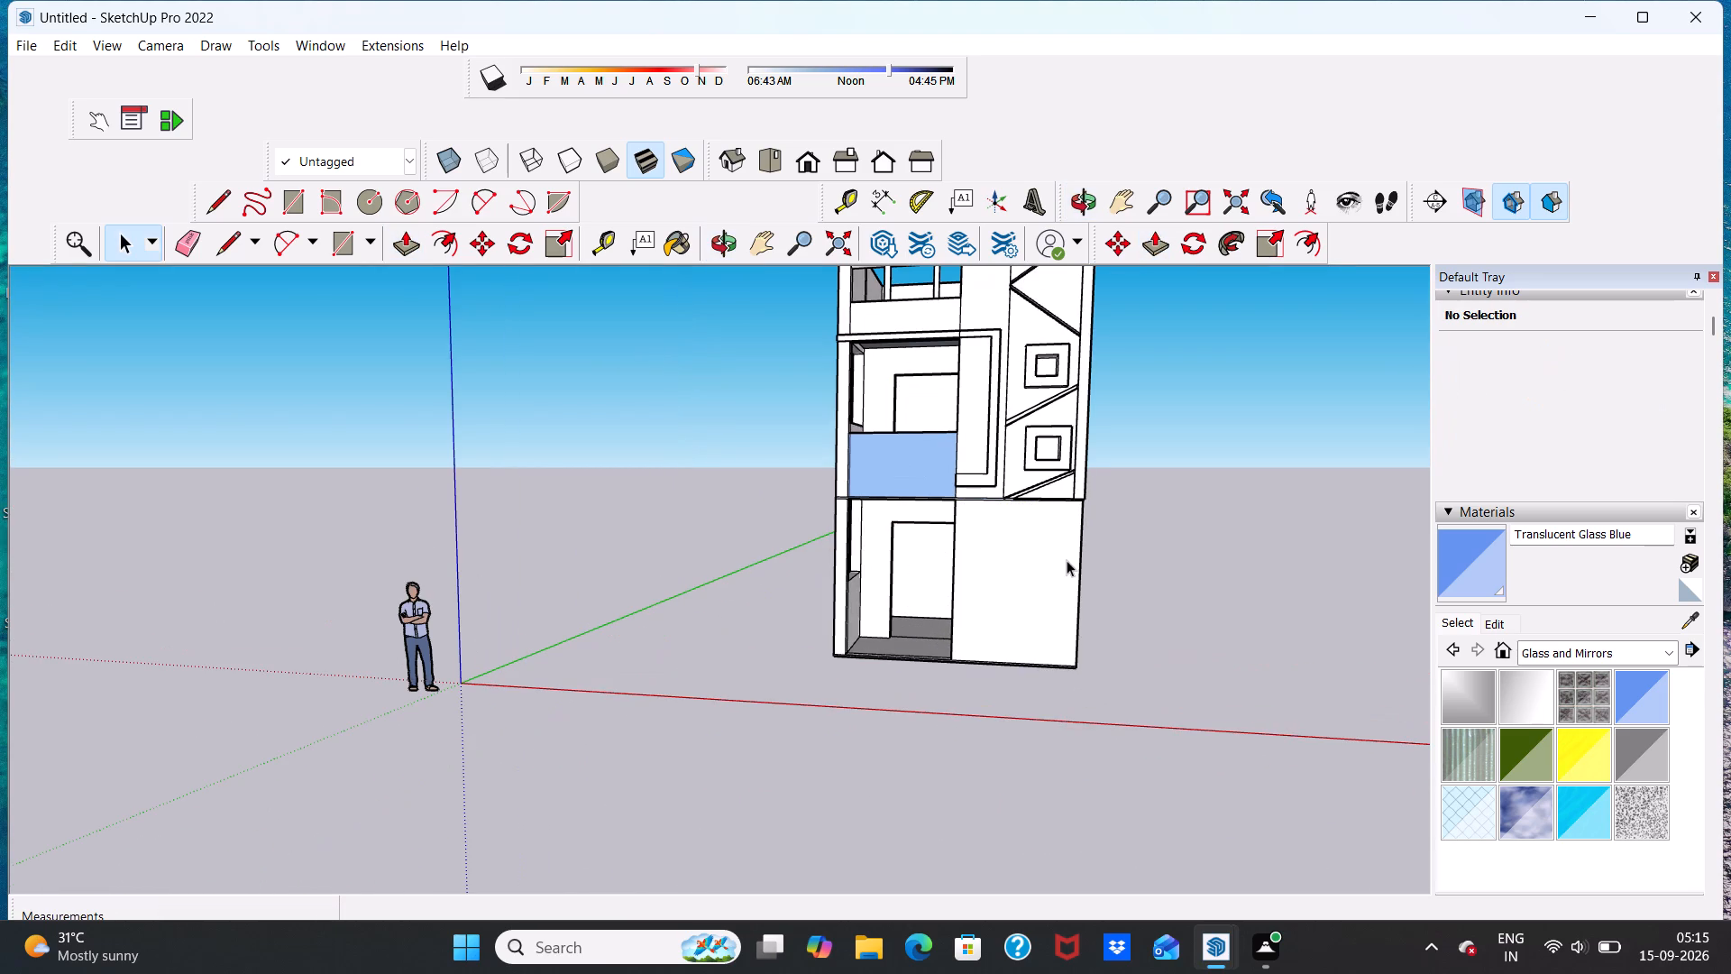
scroll(969, 597, down, 5)
scroll(1003, 537, up, 4)
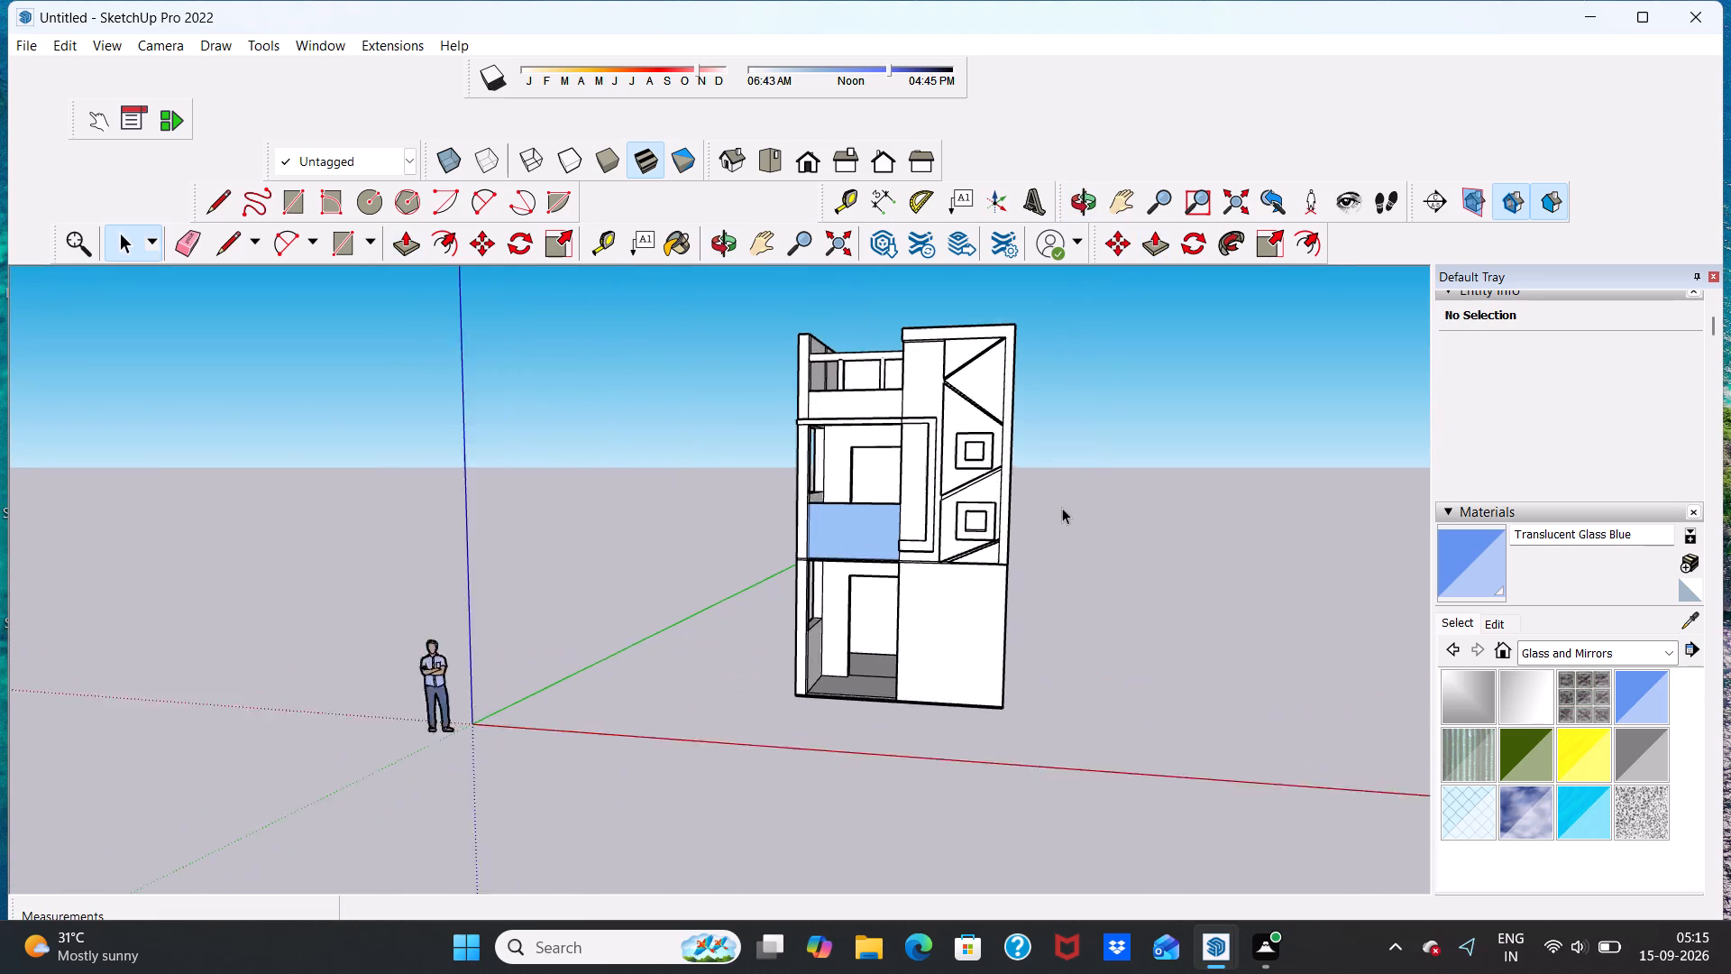
scroll(1062, 508, up, 2)
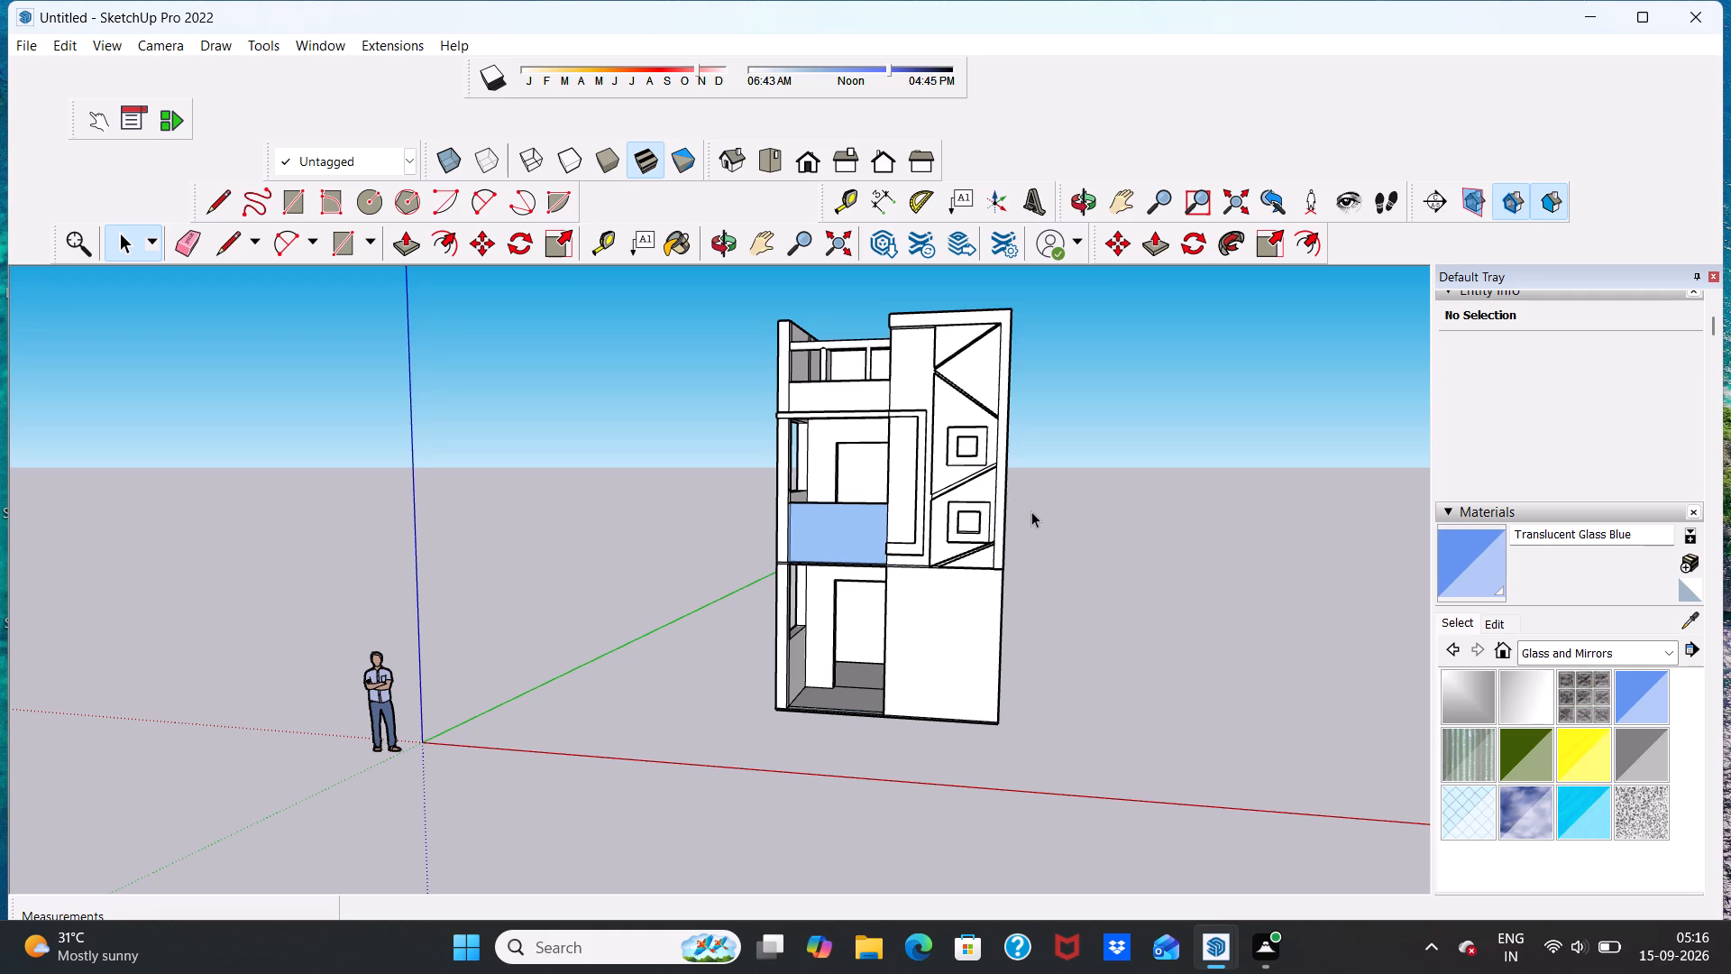
scroll(1030, 509, down, 6)
scroll(940, 519, up, 6)
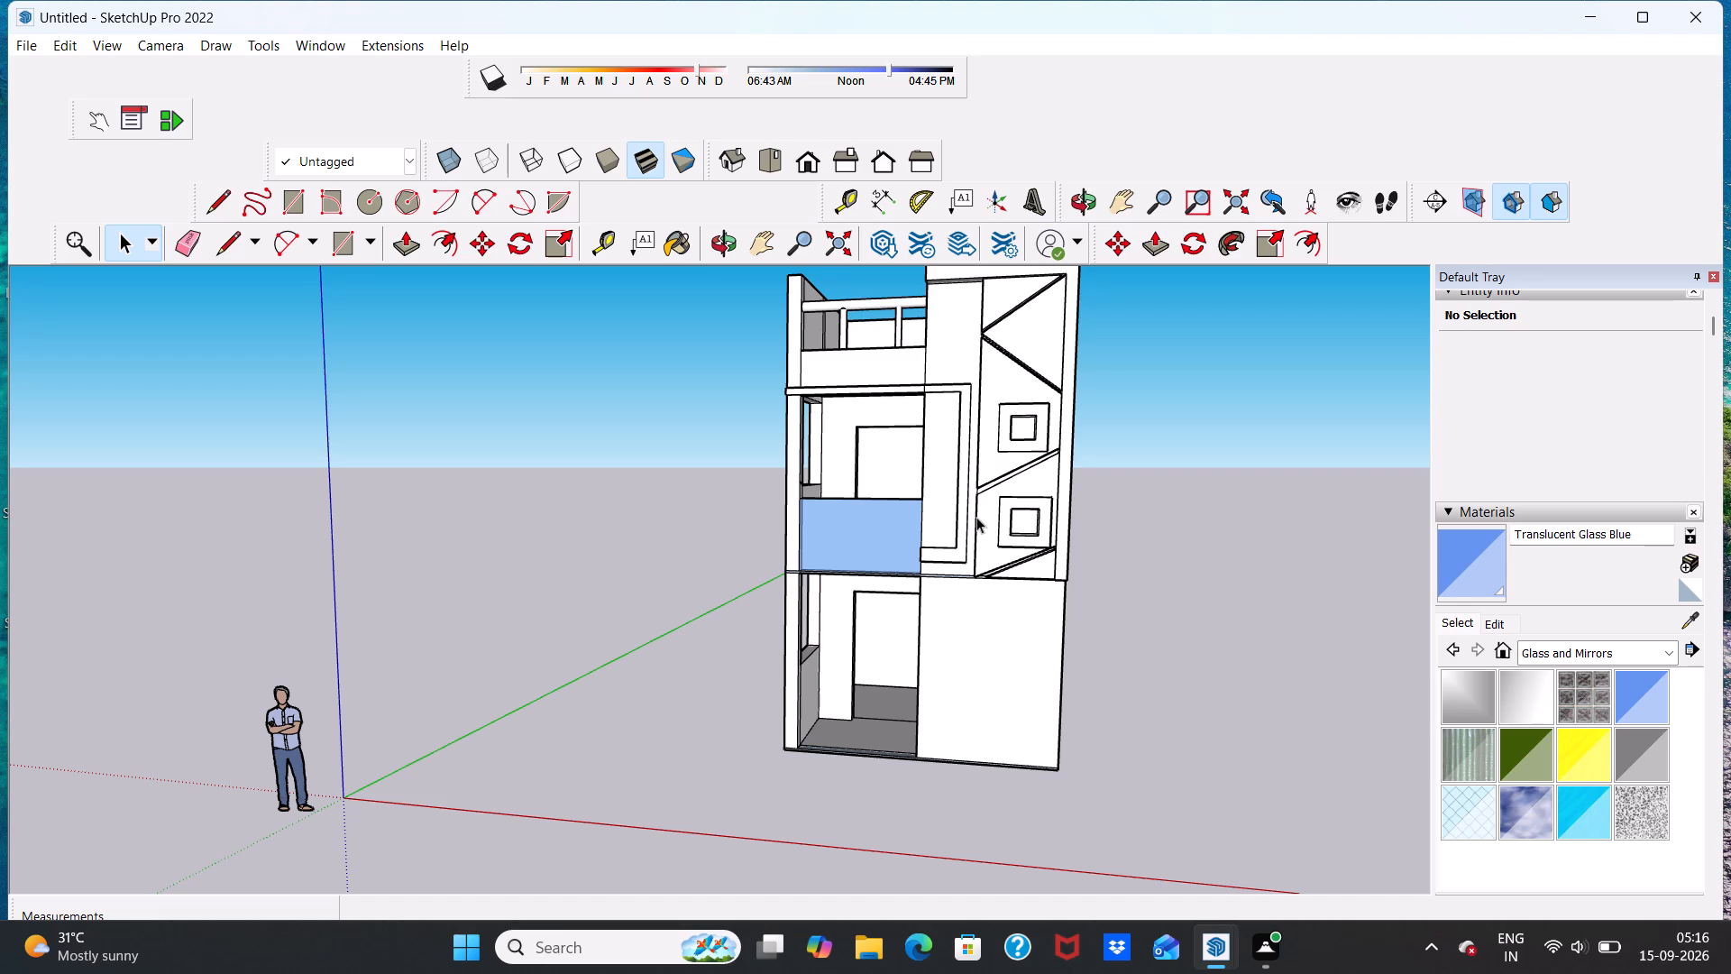
scroll(1010, 689, up, 1)
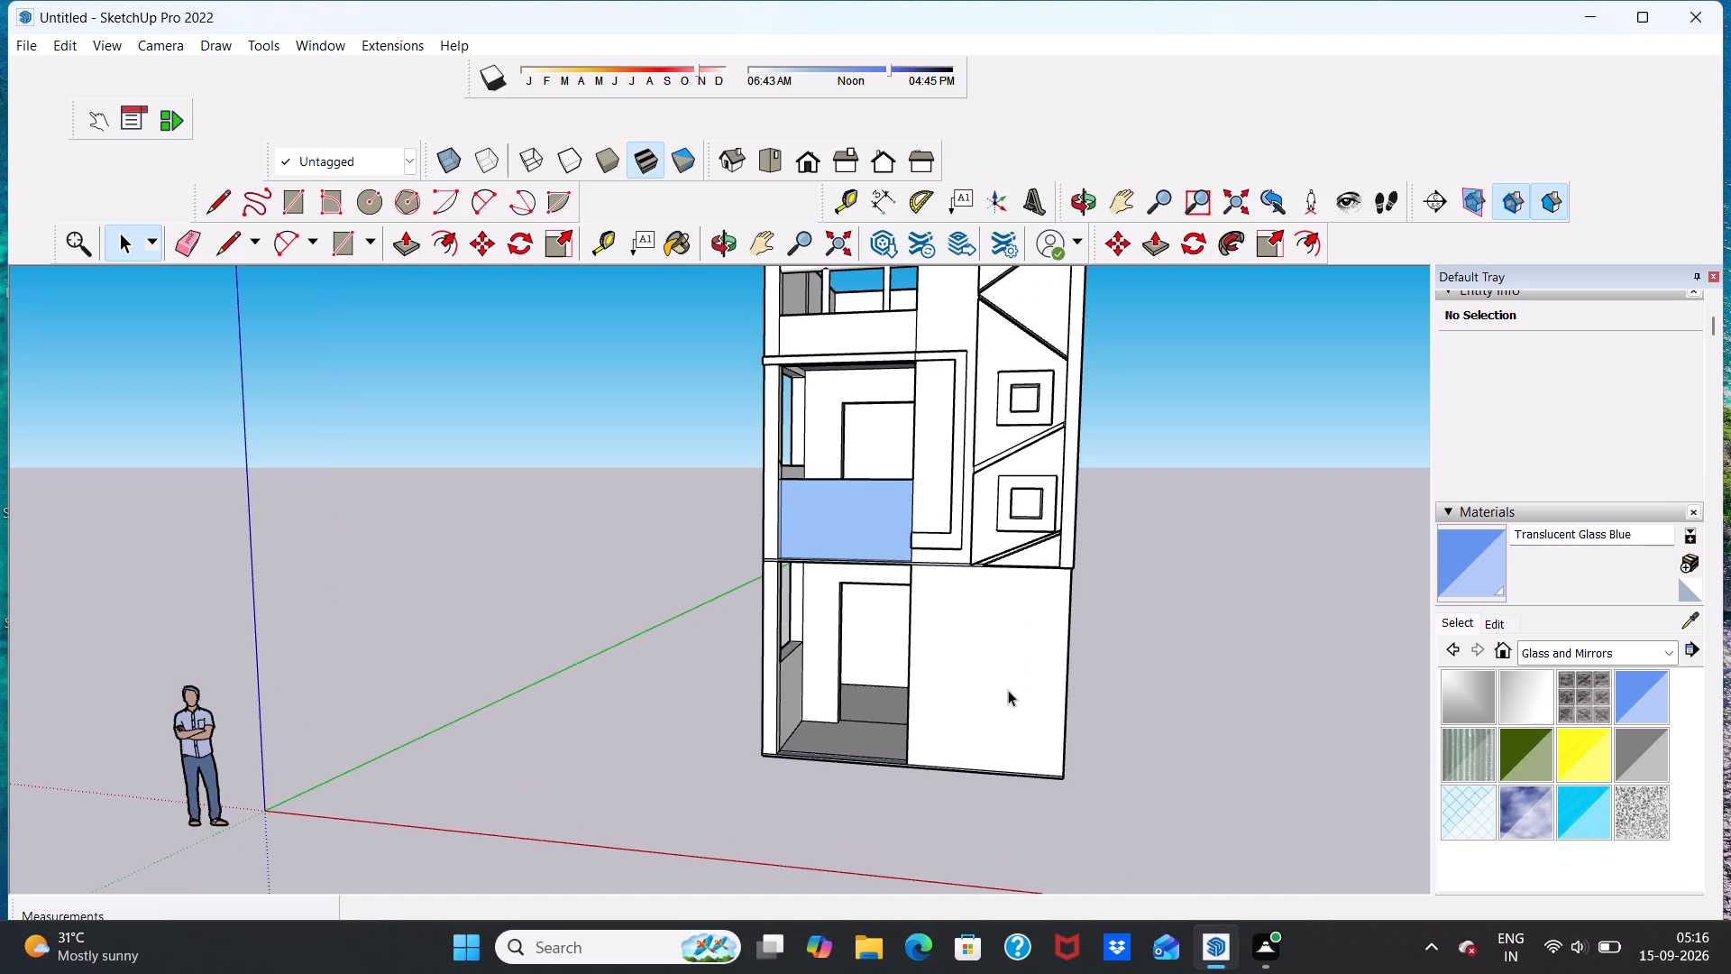
scroll(1006, 686, down, 3)
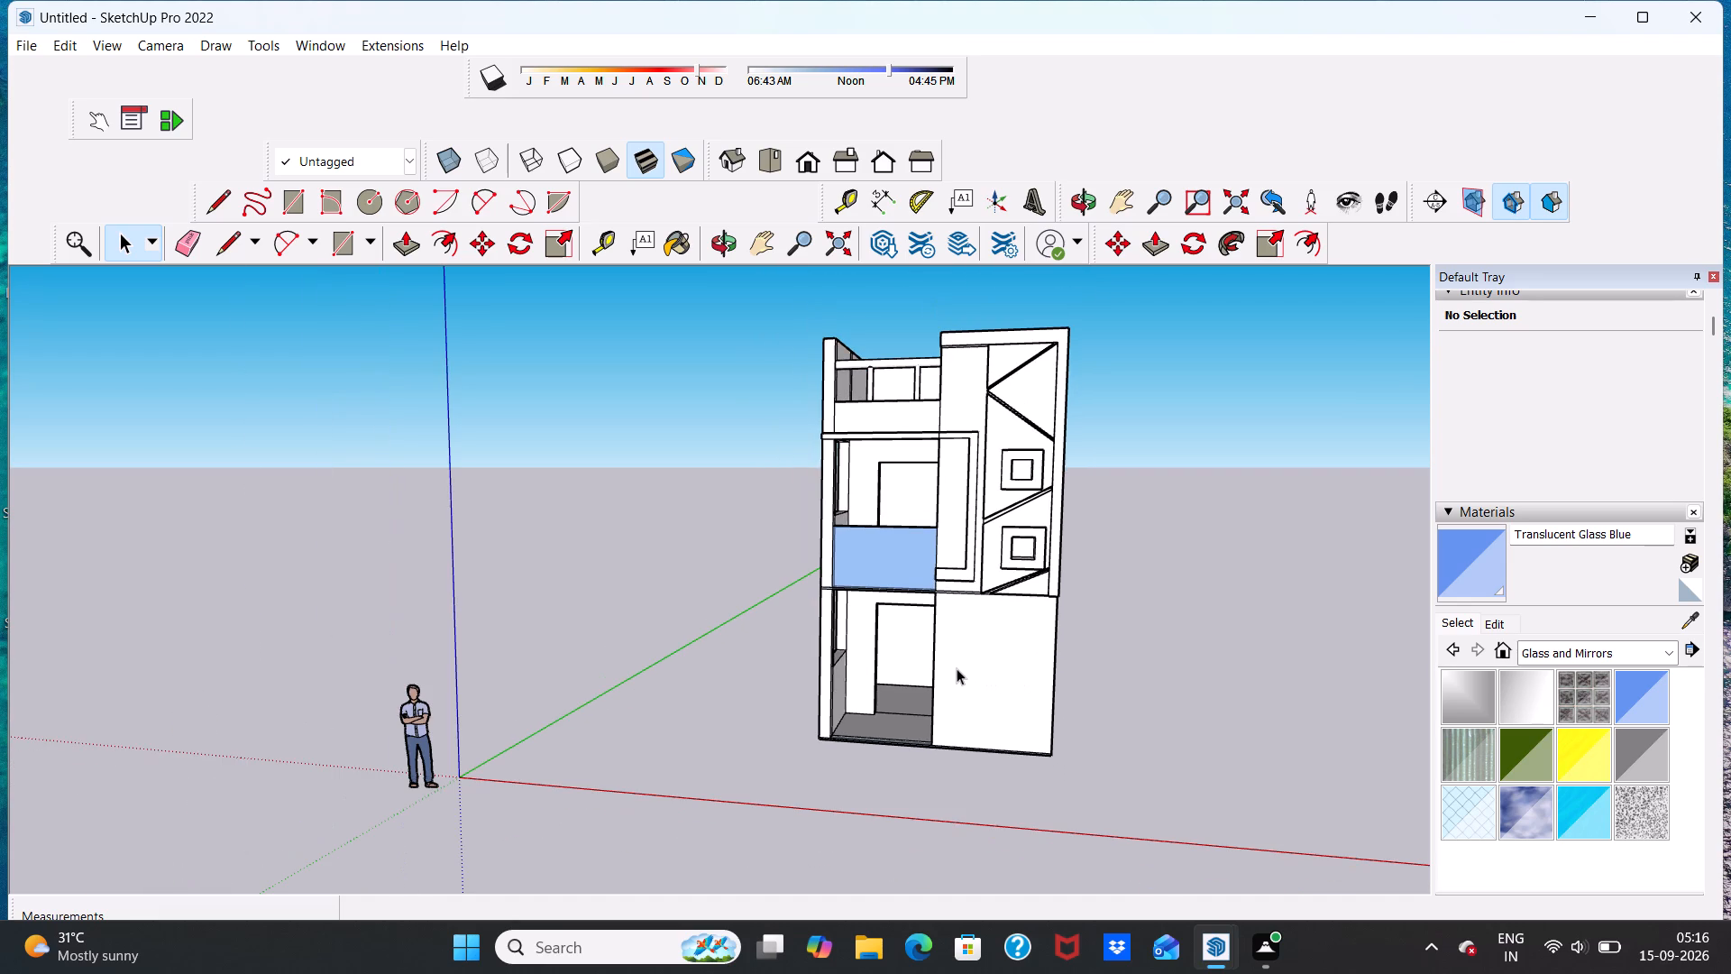
scroll(961, 649, down, 2)
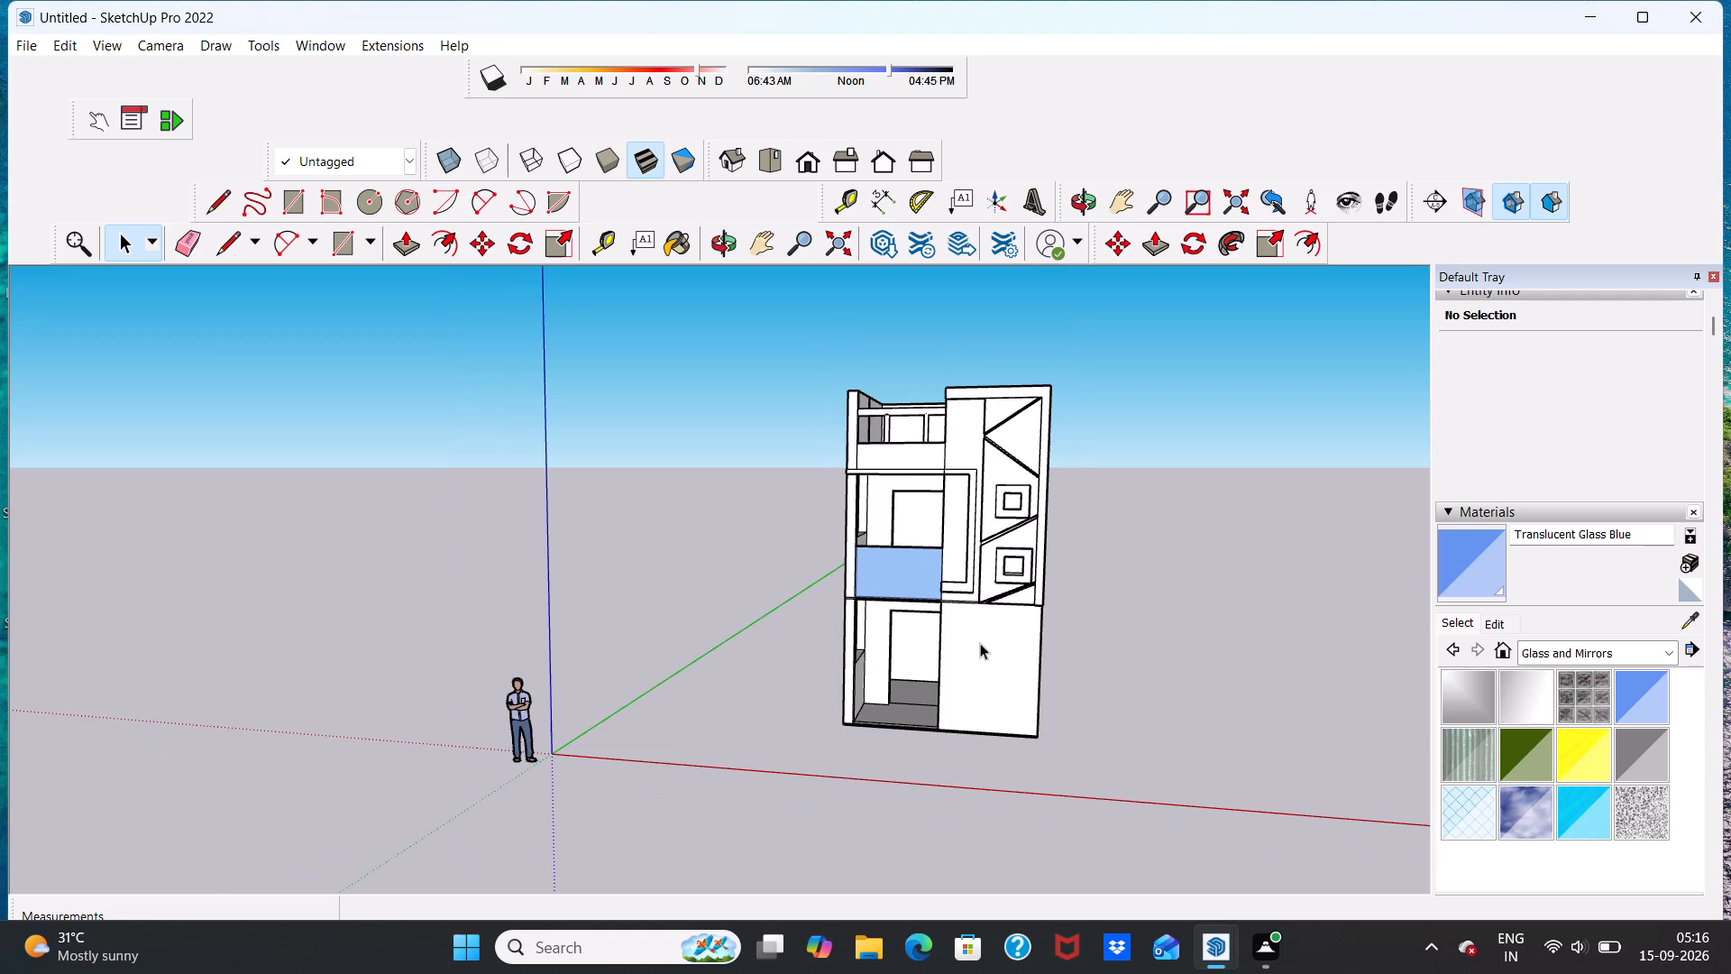
scroll(957, 665, up, 3)
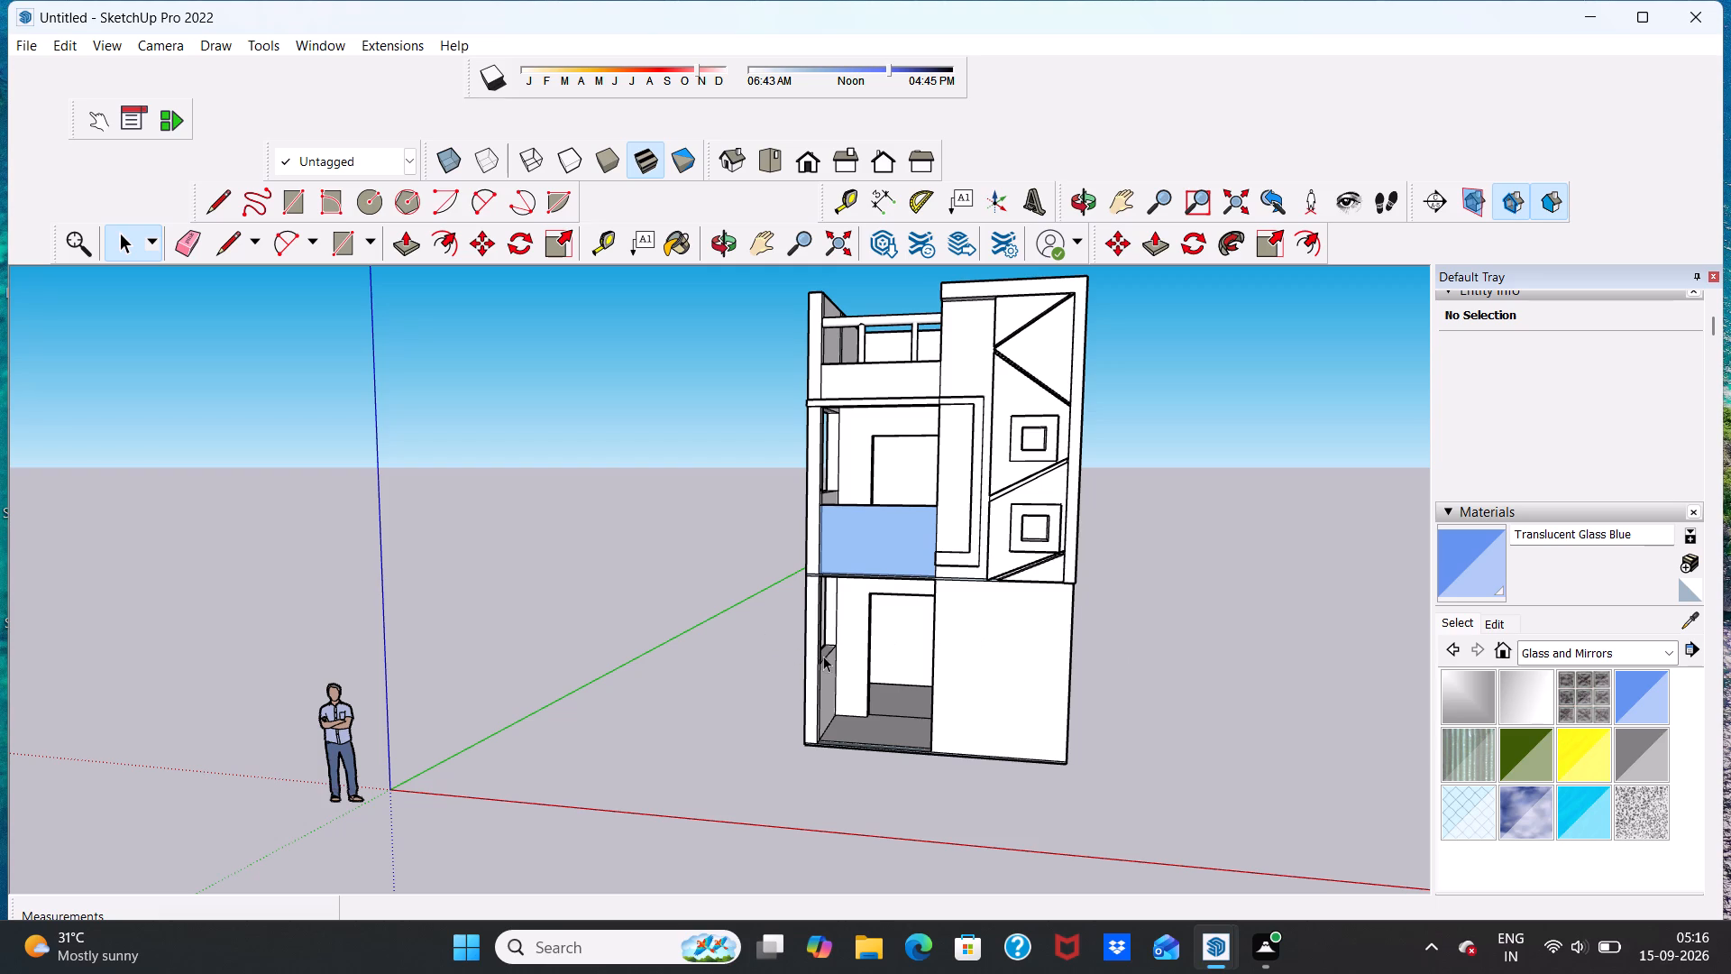
scroll(811, 673, down, 1)
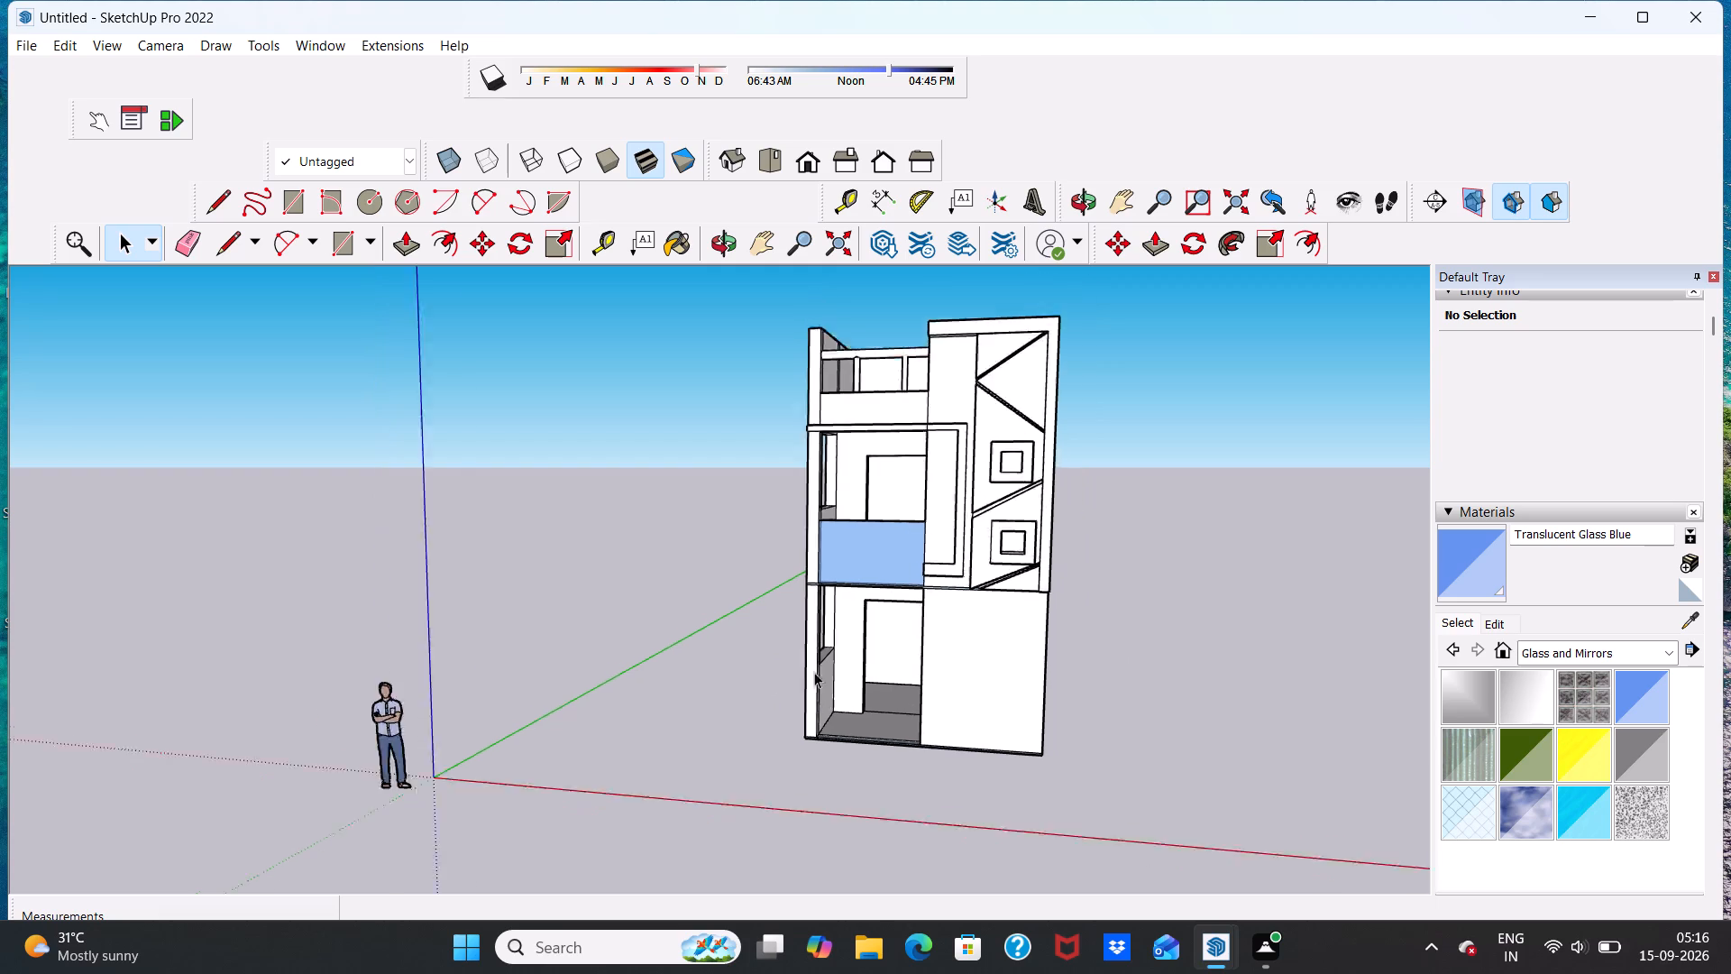
scroll(814, 672, down, 4)
scroll(905, 685, up, 5)
middle_drag(912, 681, 995, 661)
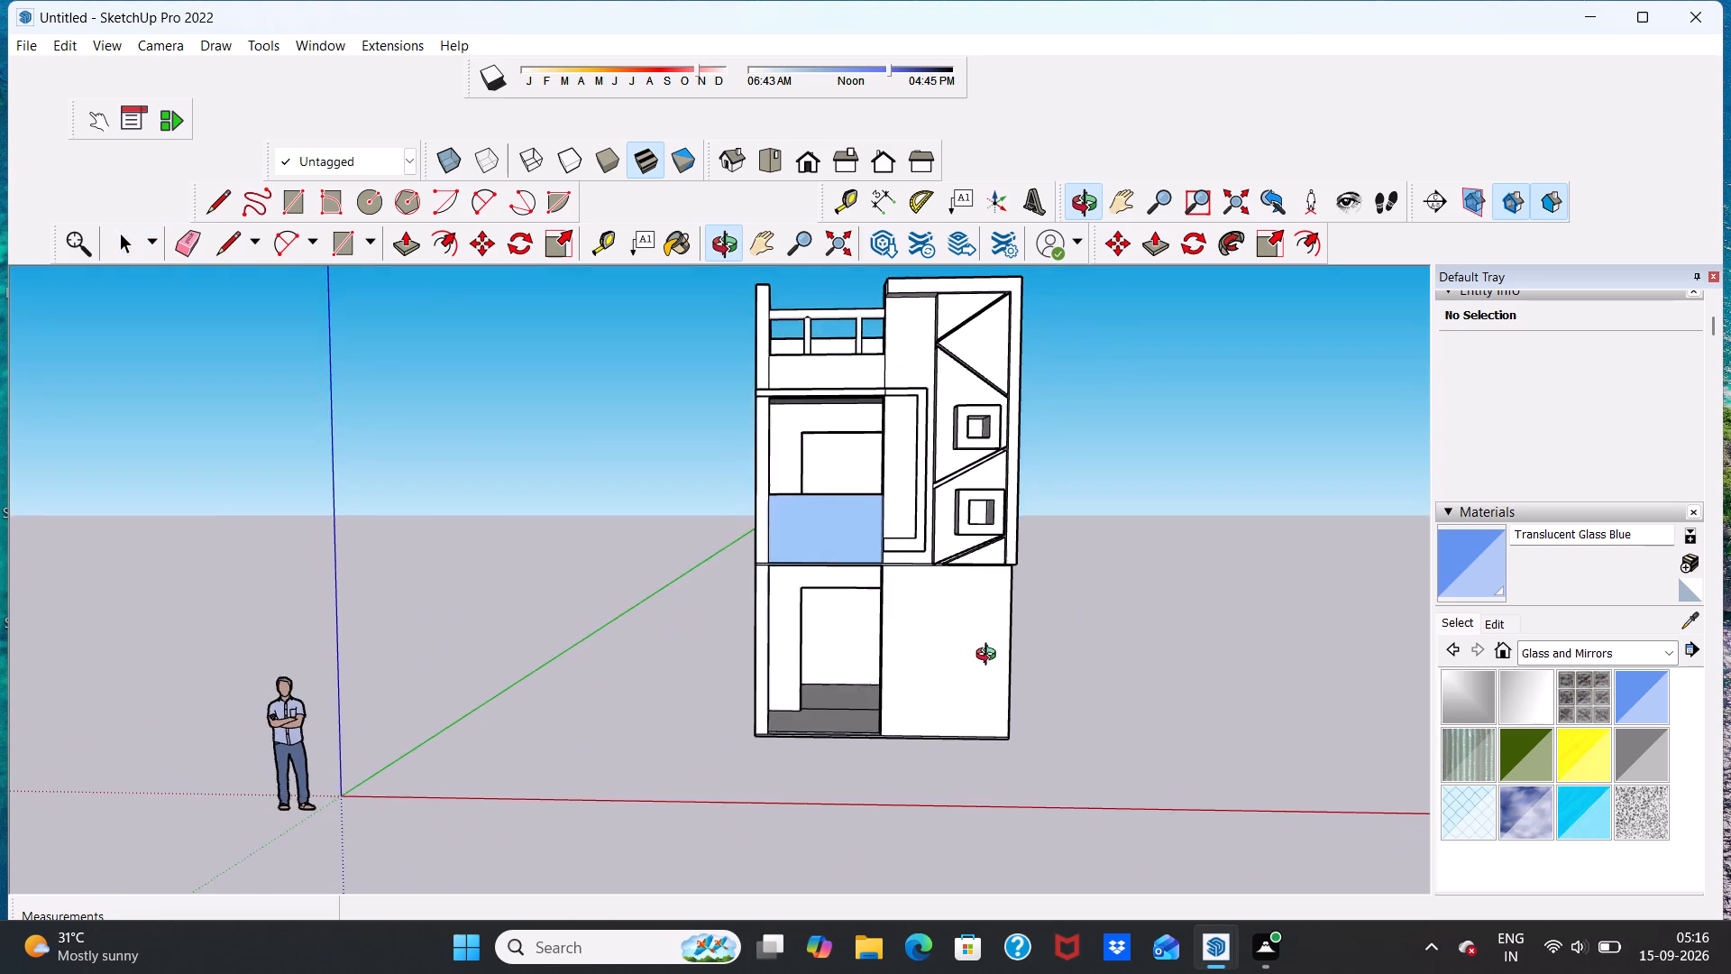
scroll(982, 652, down, 4)
scroll(994, 664, up, 4)
middle_drag(995, 670, 958, 669)
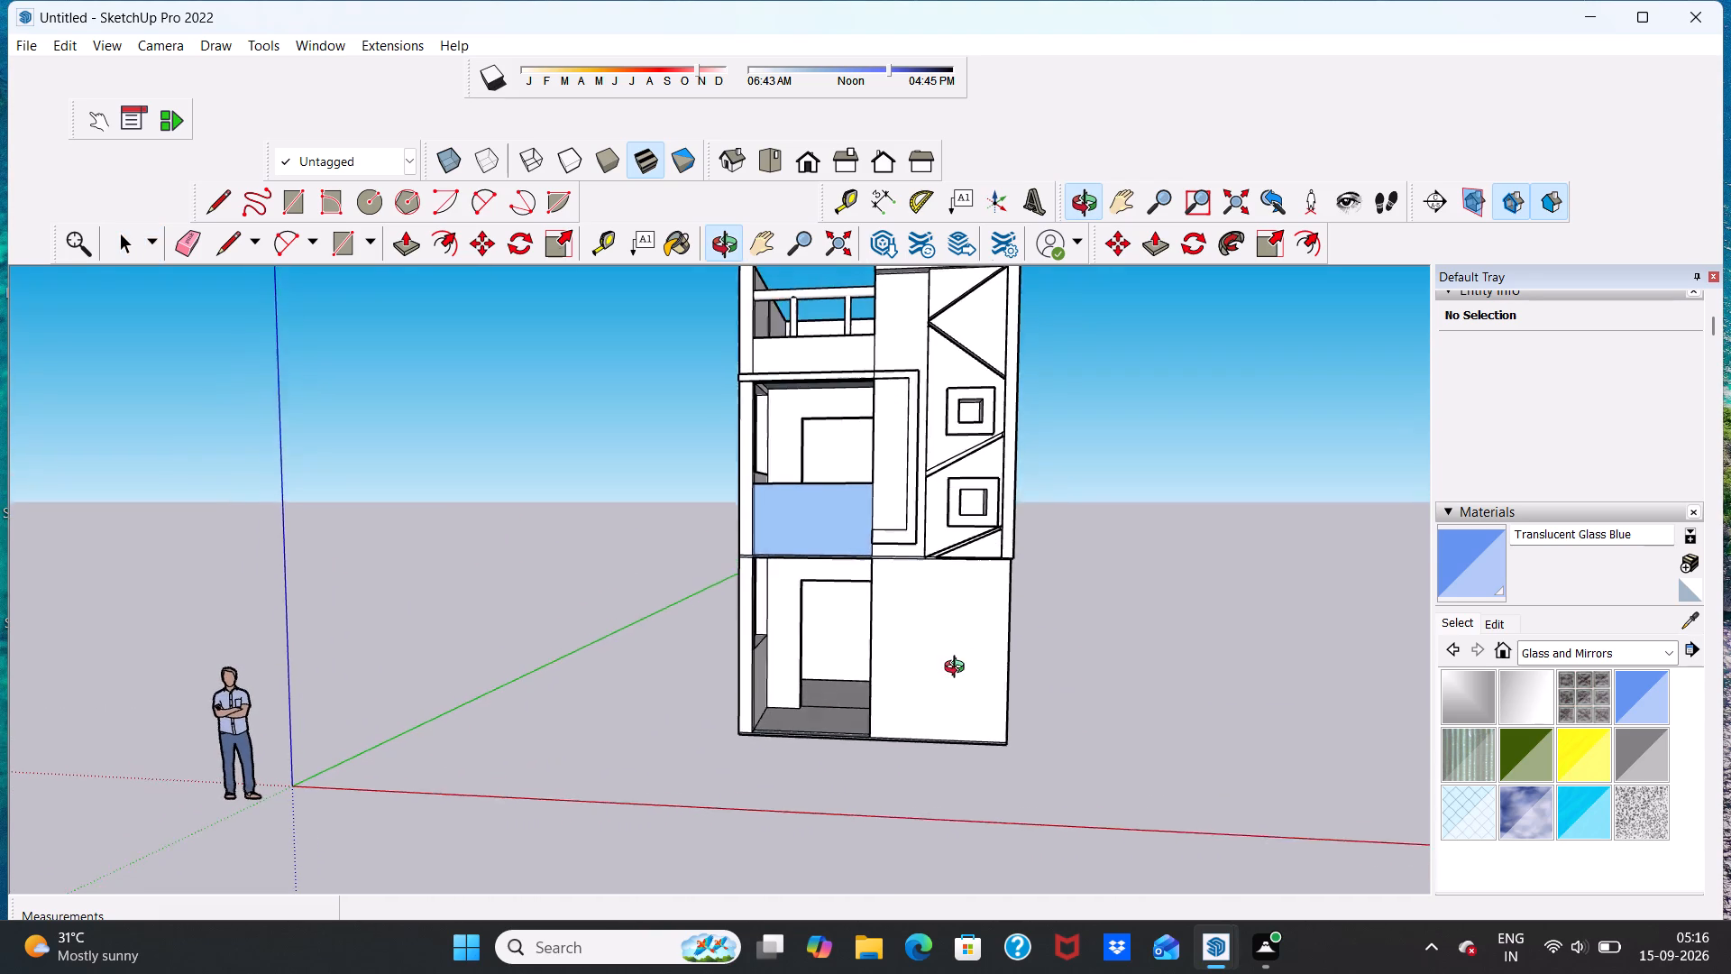
Push/Pull the thin floor-slab edge strip between the ground-floor wall and the grooved facade outward 9".
middle_drag(958, 669, 965, 663)
scroll(985, 611, up, 1)
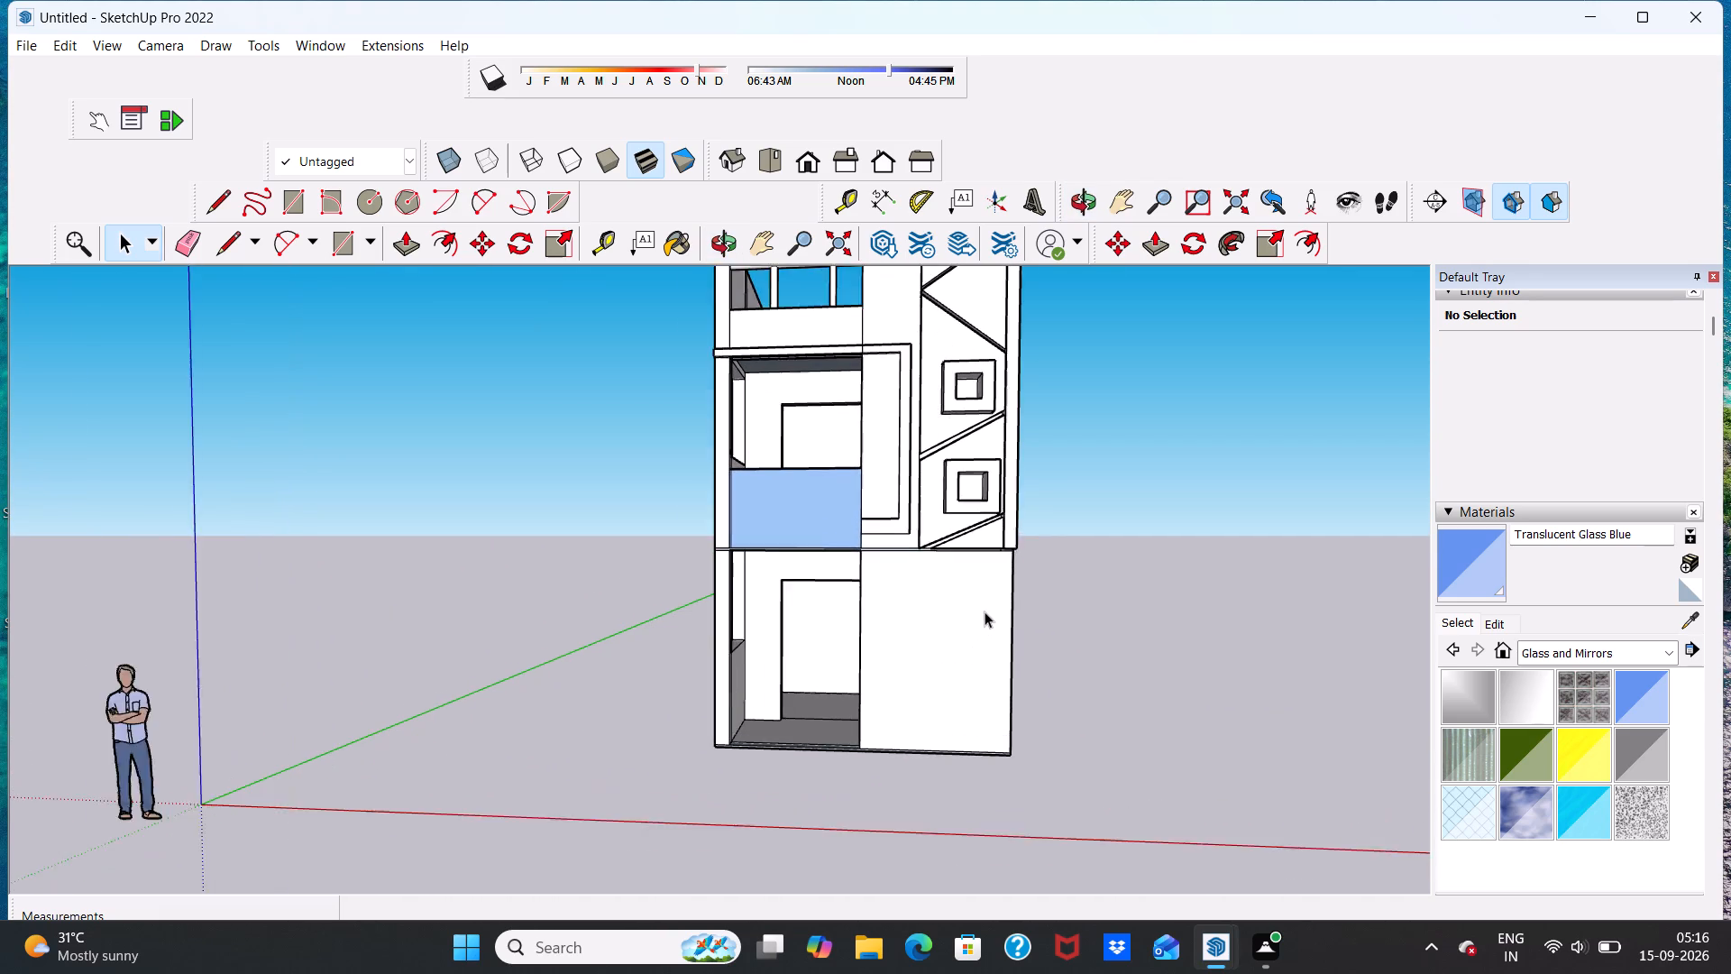
scroll(985, 611, up, 12)
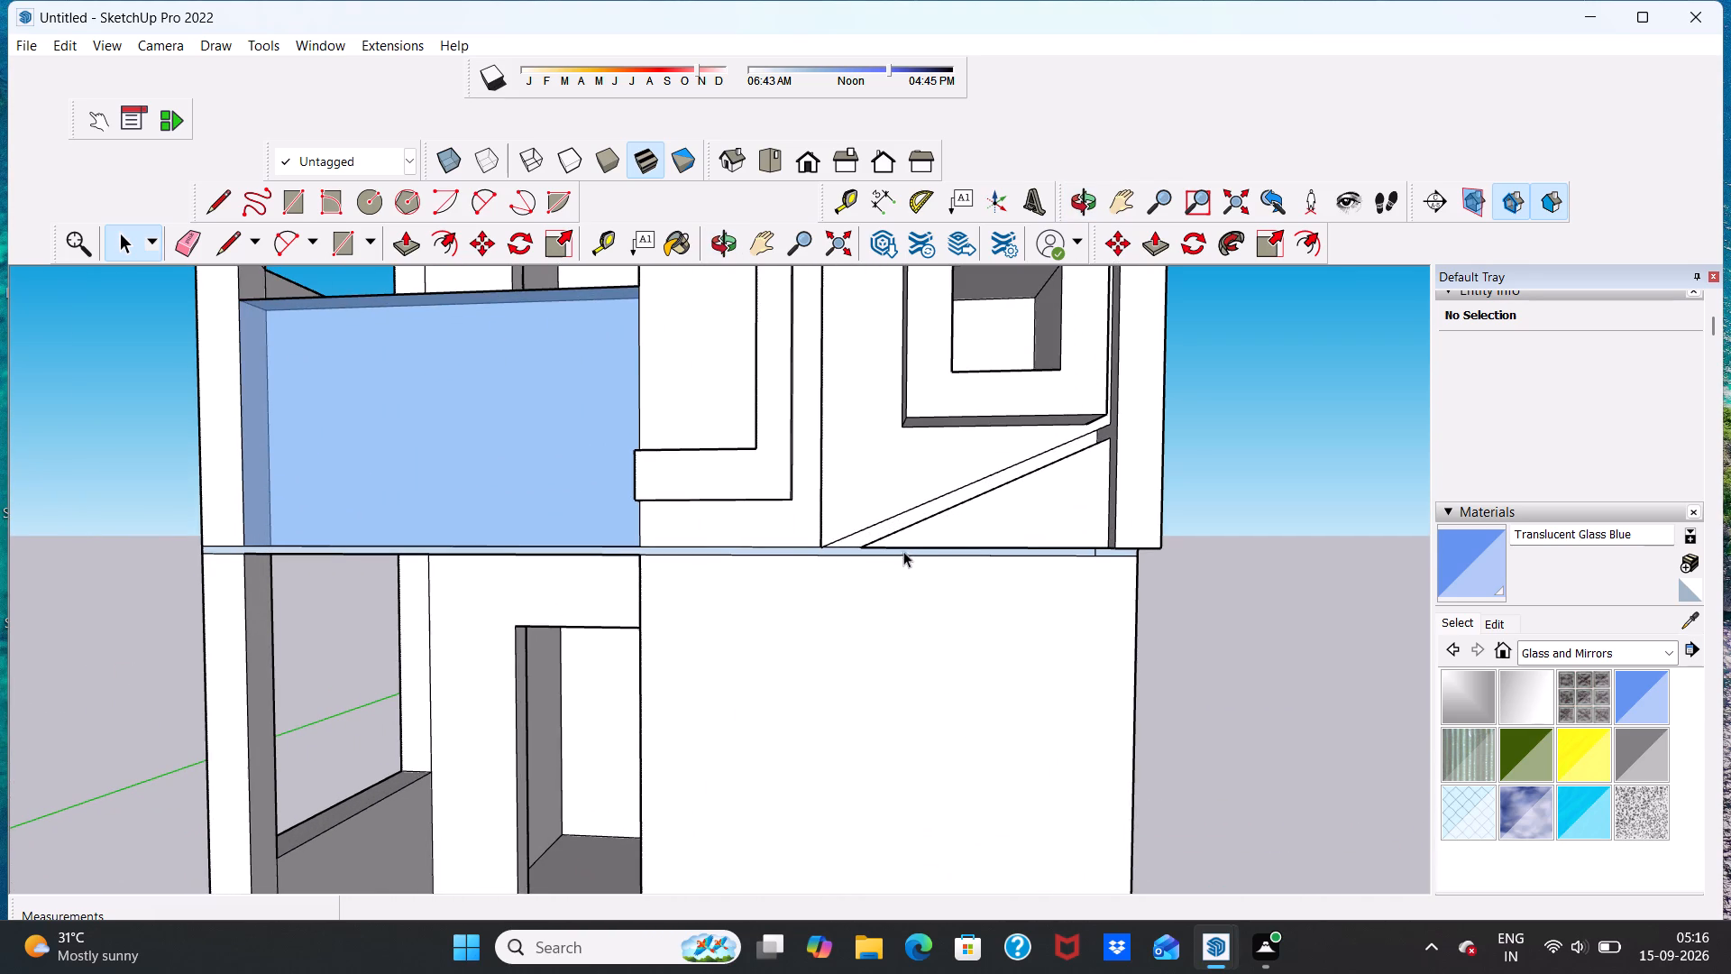
click(398, 242)
scroll(1069, 550, up, 8)
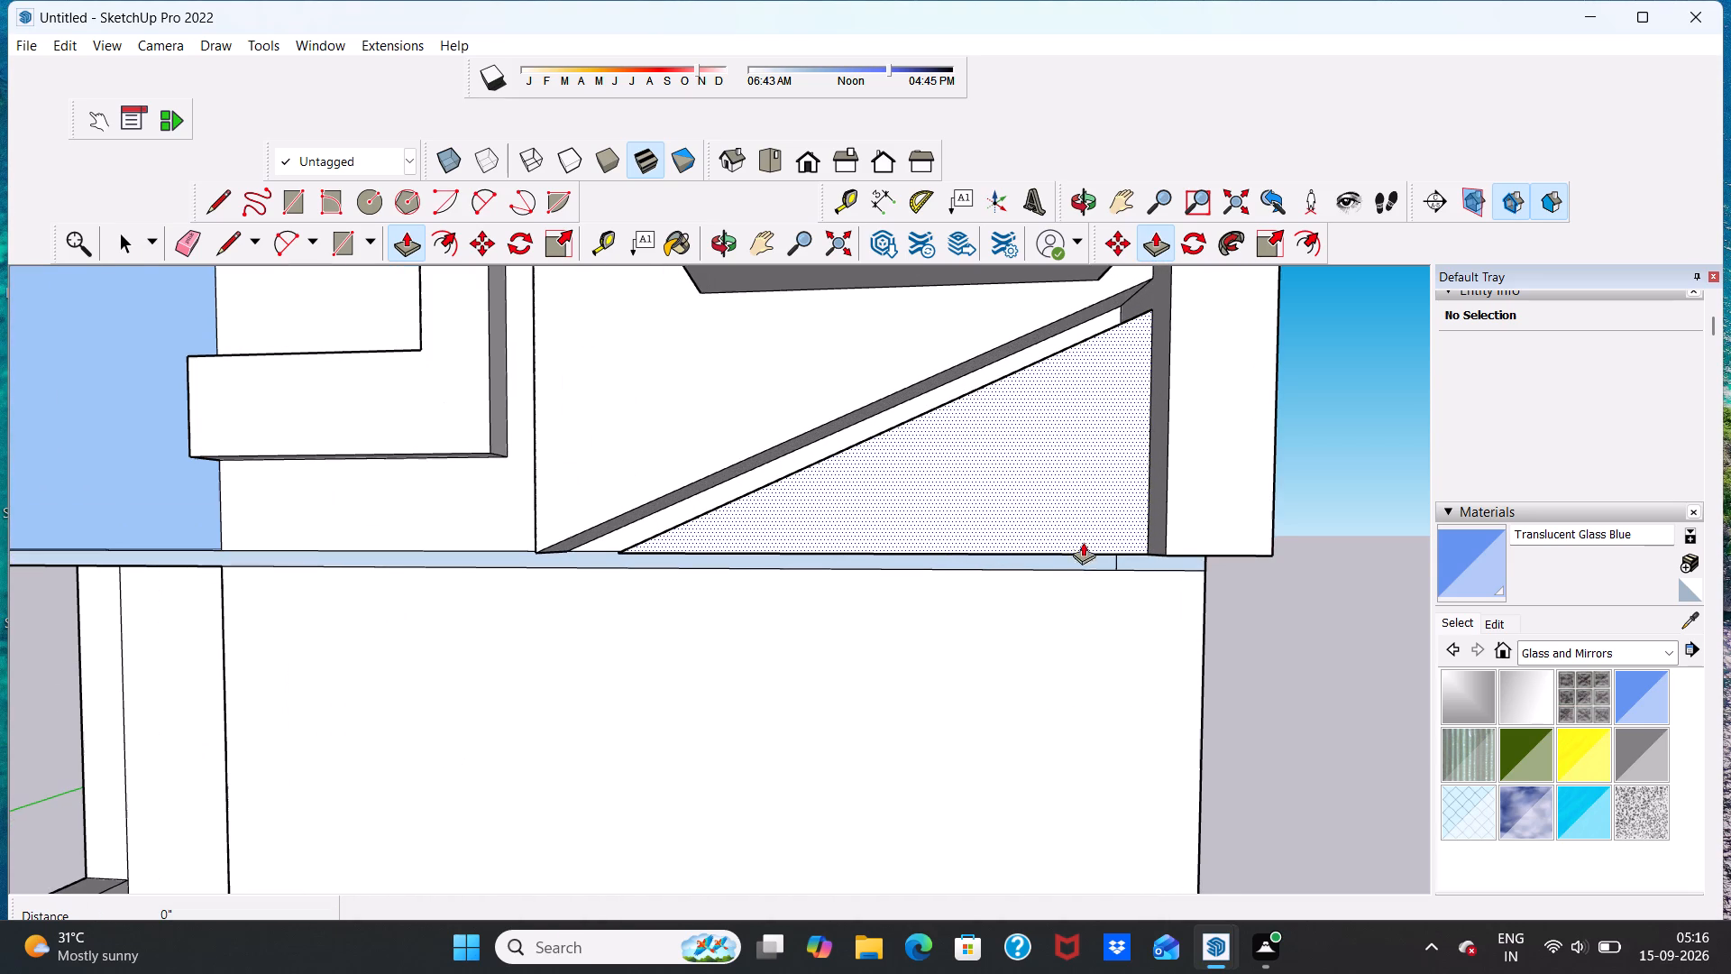
scroll(1088, 555, up, 8)
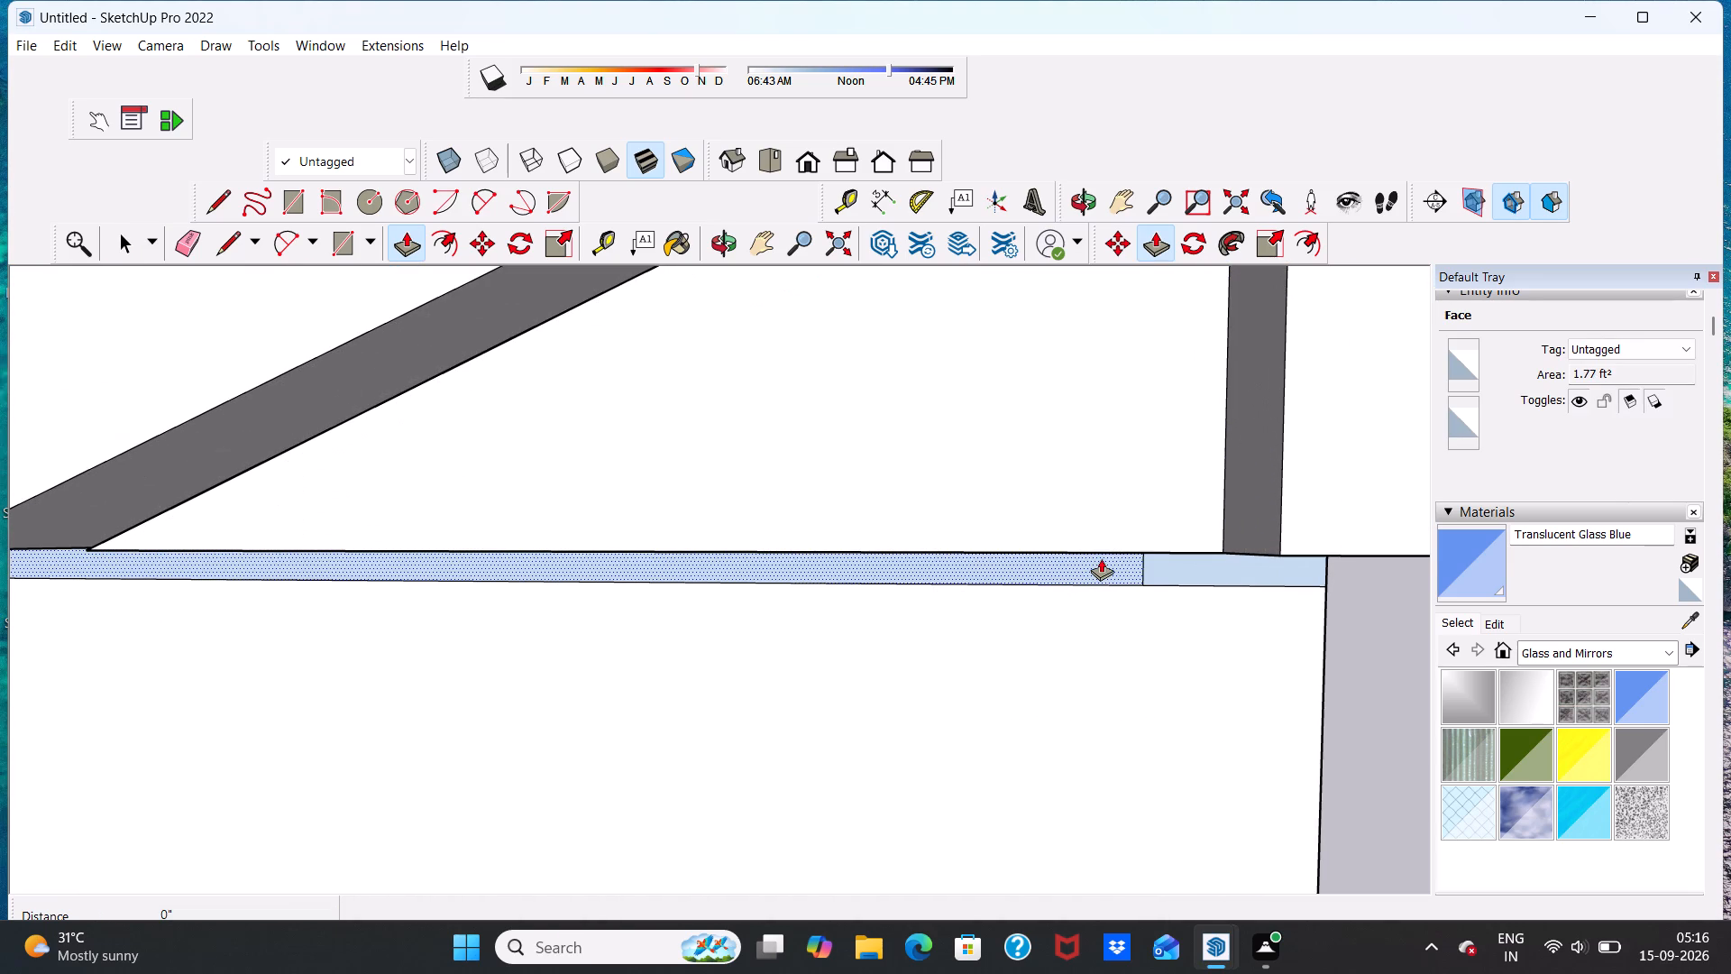
click(1101, 558)
scroll(1223, 710, down, 5)
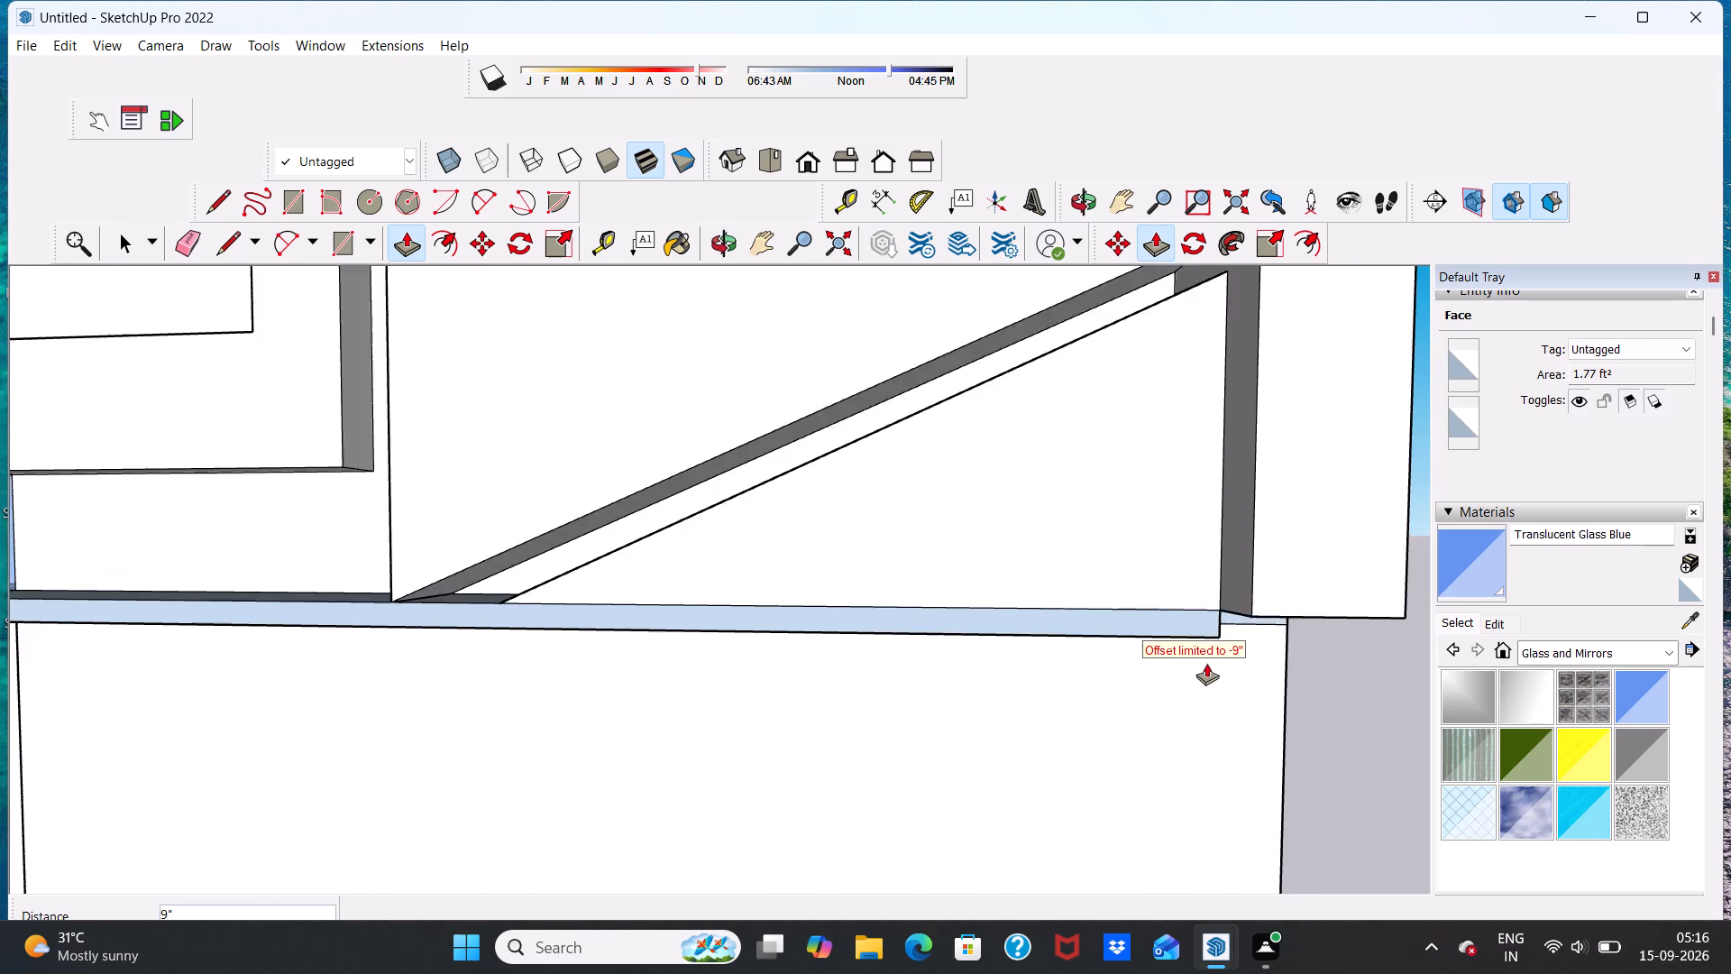
scroll(1206, 663, down, 5)
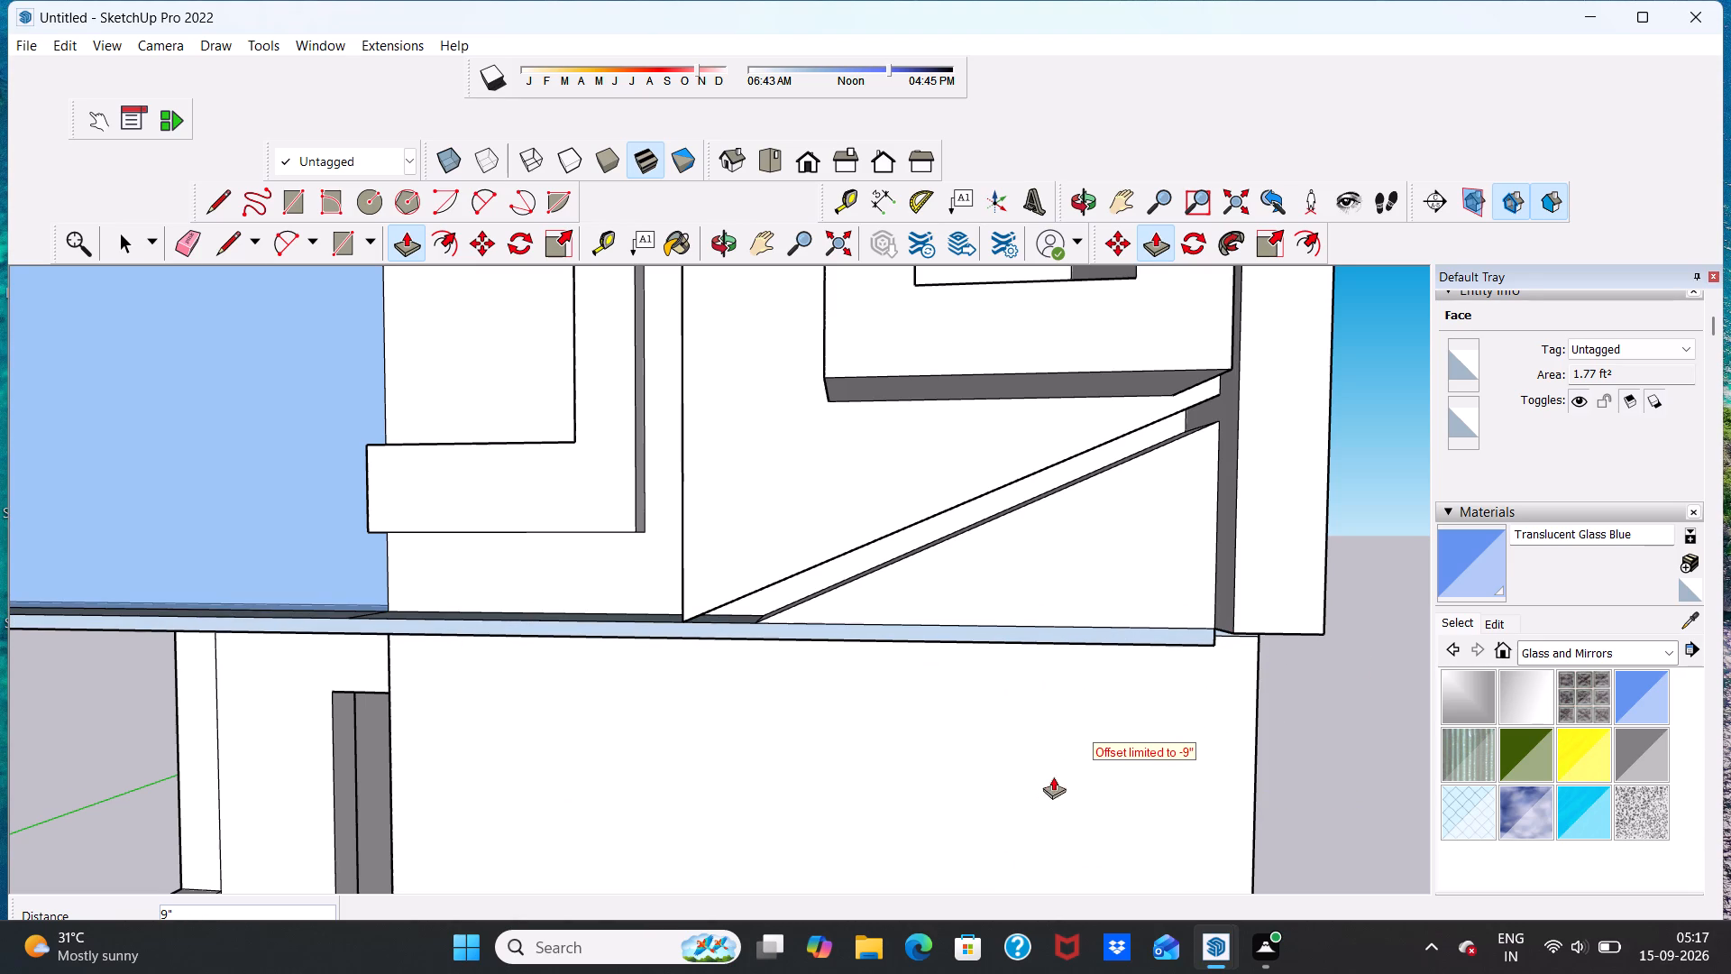
scroll(1058, 766, down, 11)
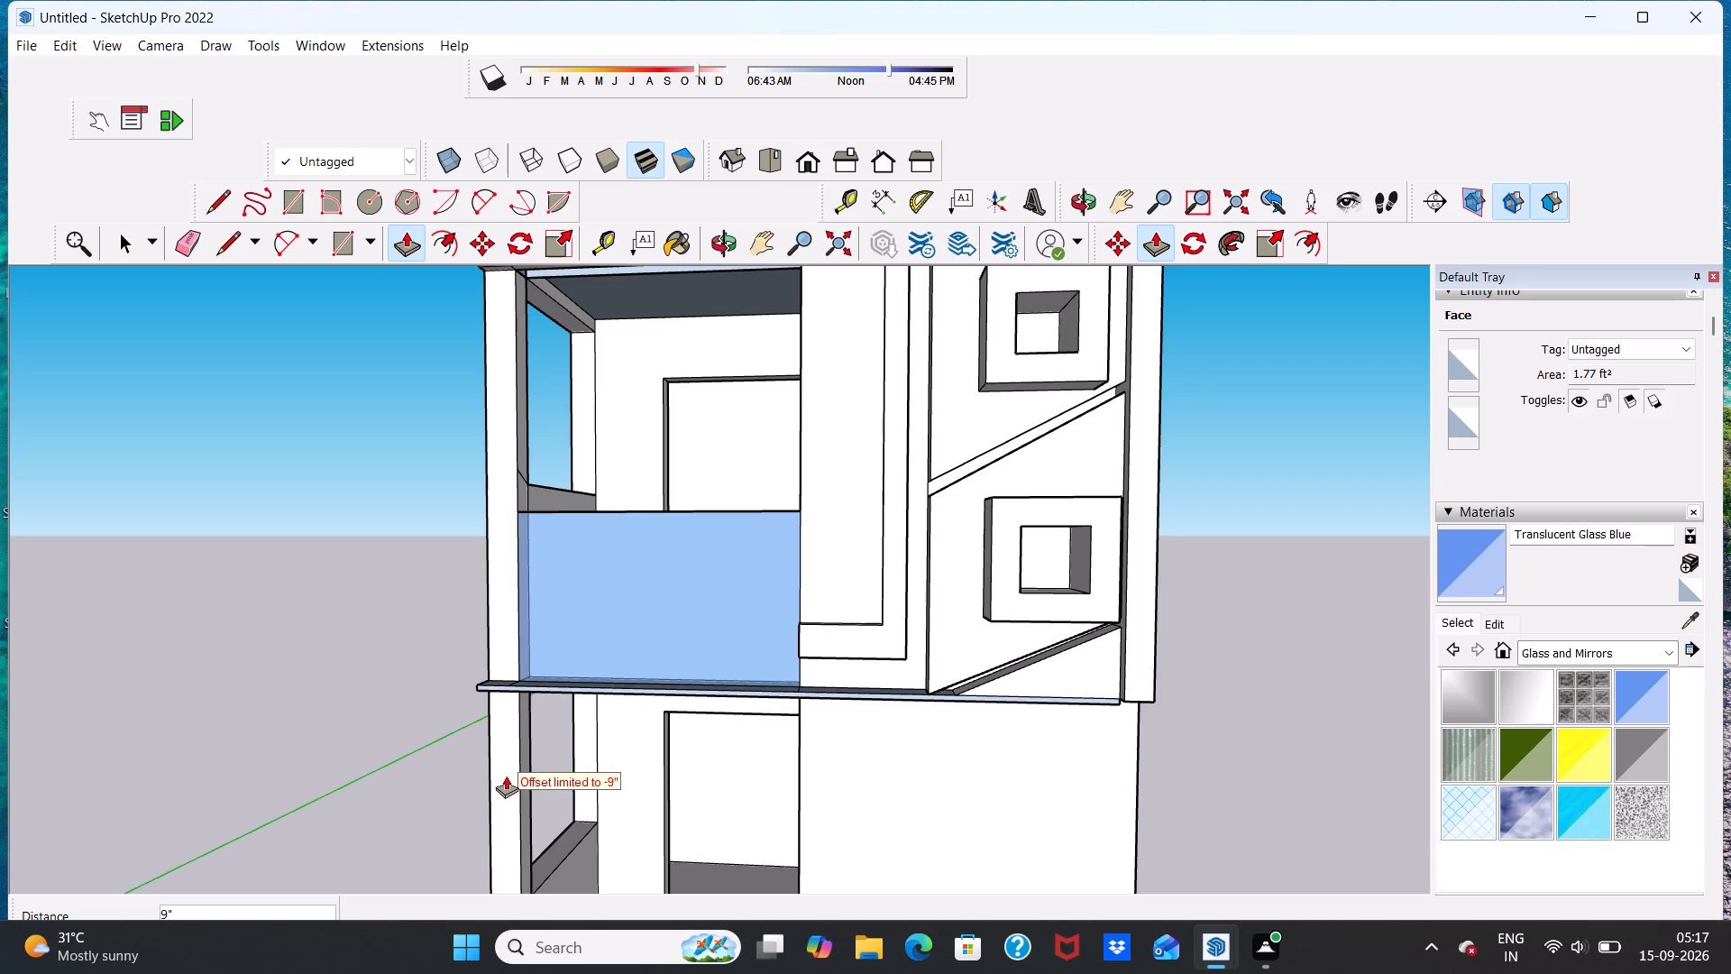
click(459, 749)
key(space)
Inspect the projecting slab edge, the glass parapet and the blank ground-floor wall from several angles and distances.
scroll(623, 591, up, 8)
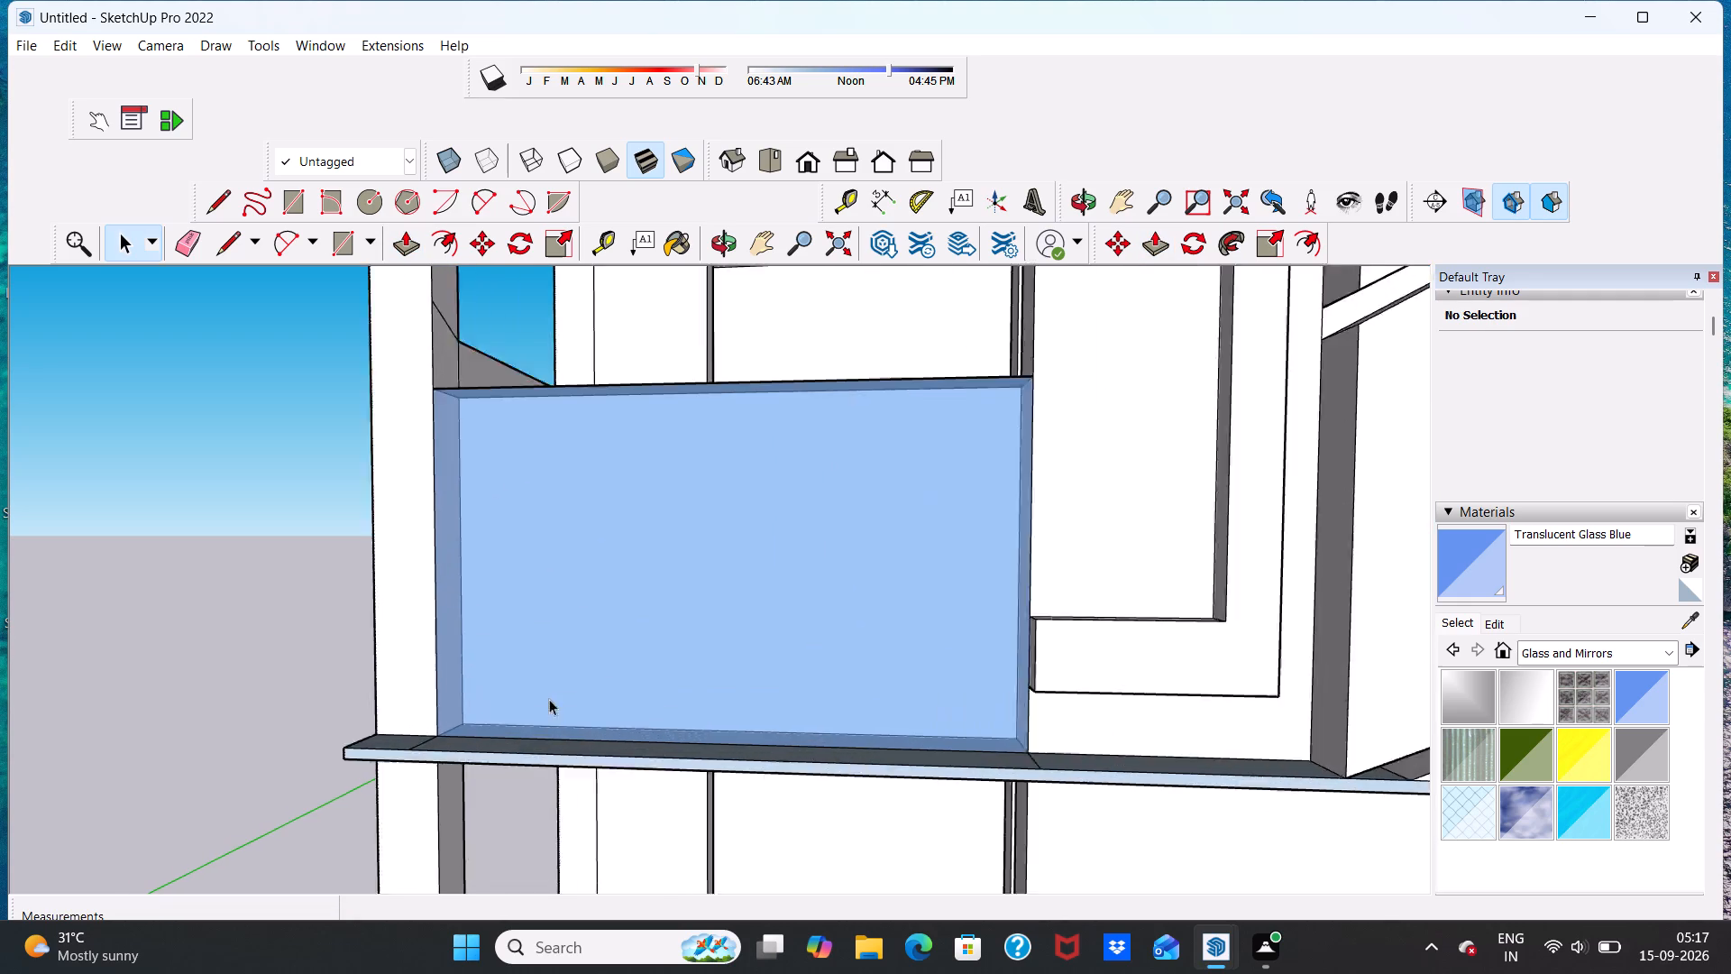
scroll(549, 699, up, 1)
middle_drag(590, 739, 677, 752)
scroll(696, 674, down, 12)
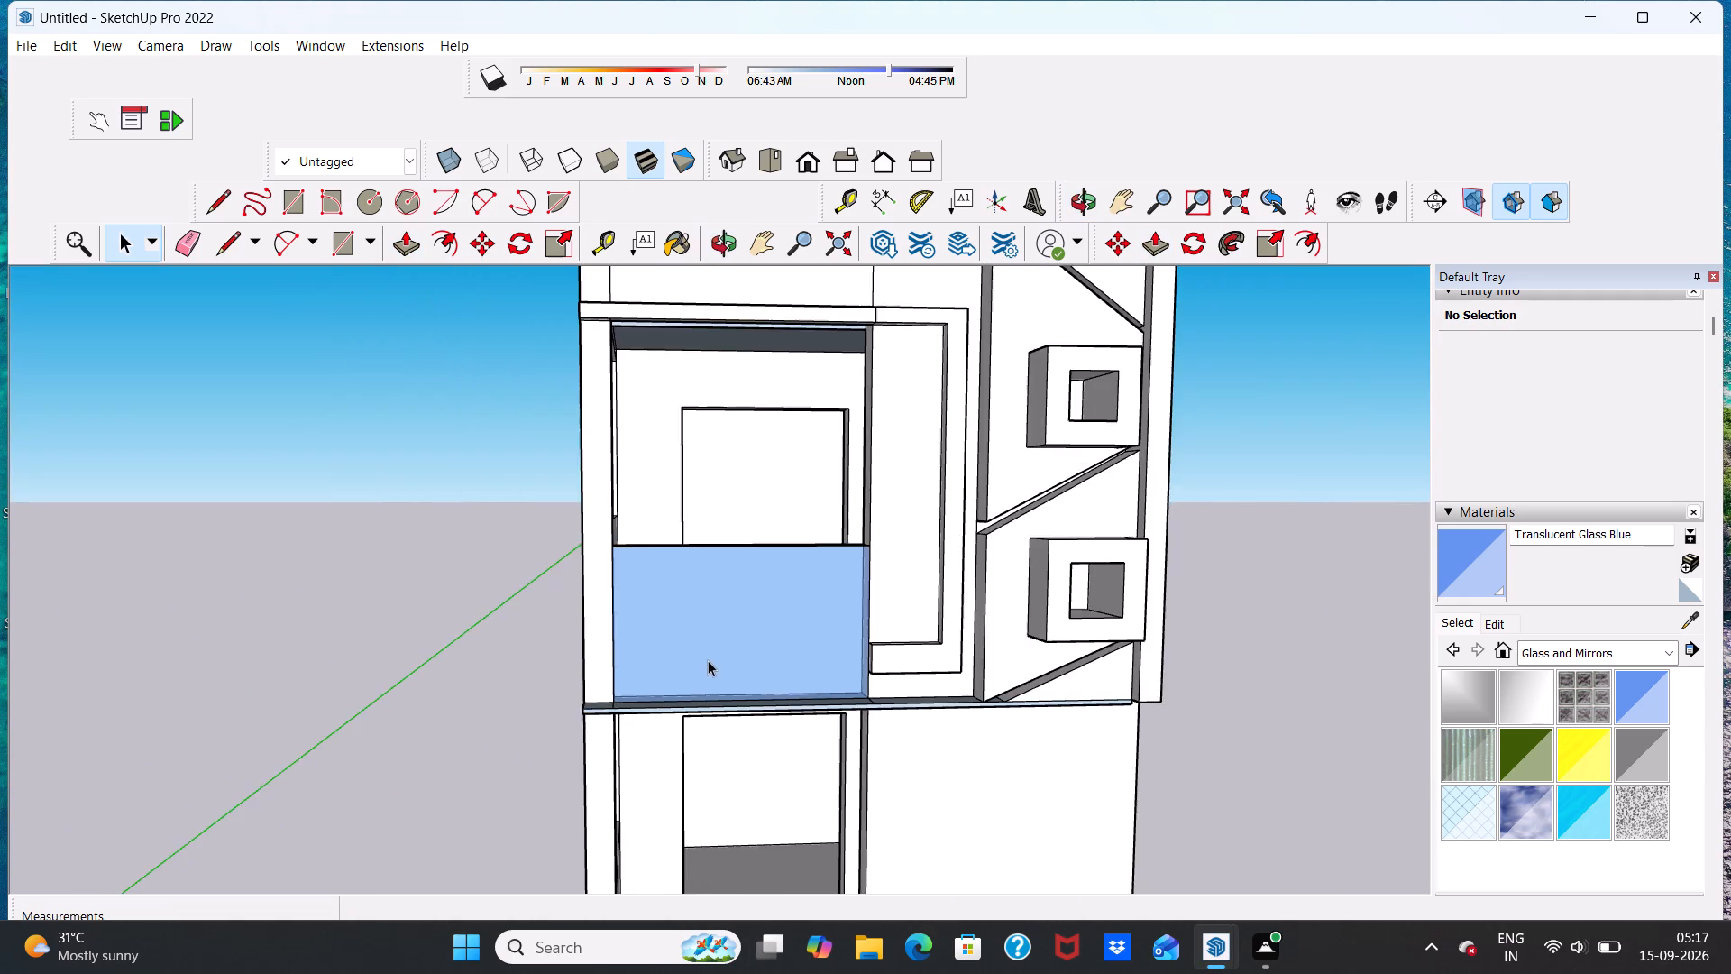
scroll(875, 766, up, 5)
middle_drag(946, 758, 910, 592)
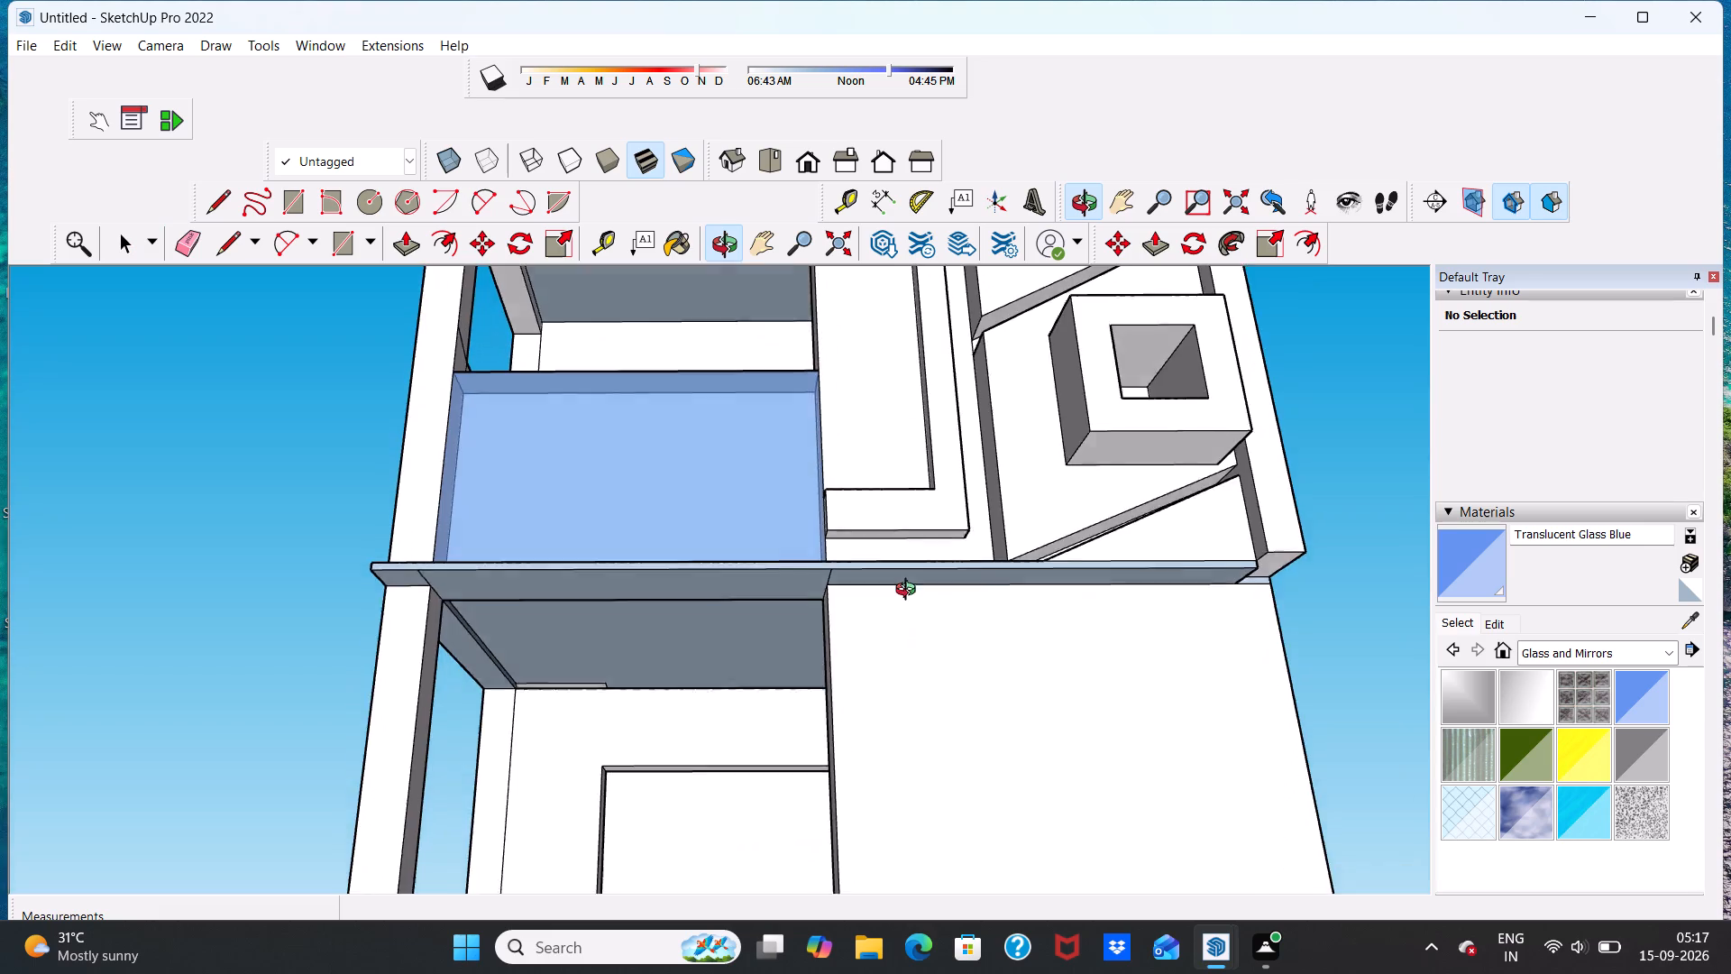
middle_drag(910, 592, 898, 689)
scroll(891, 692, down, 8)
scroll(946, 764, down, 5)
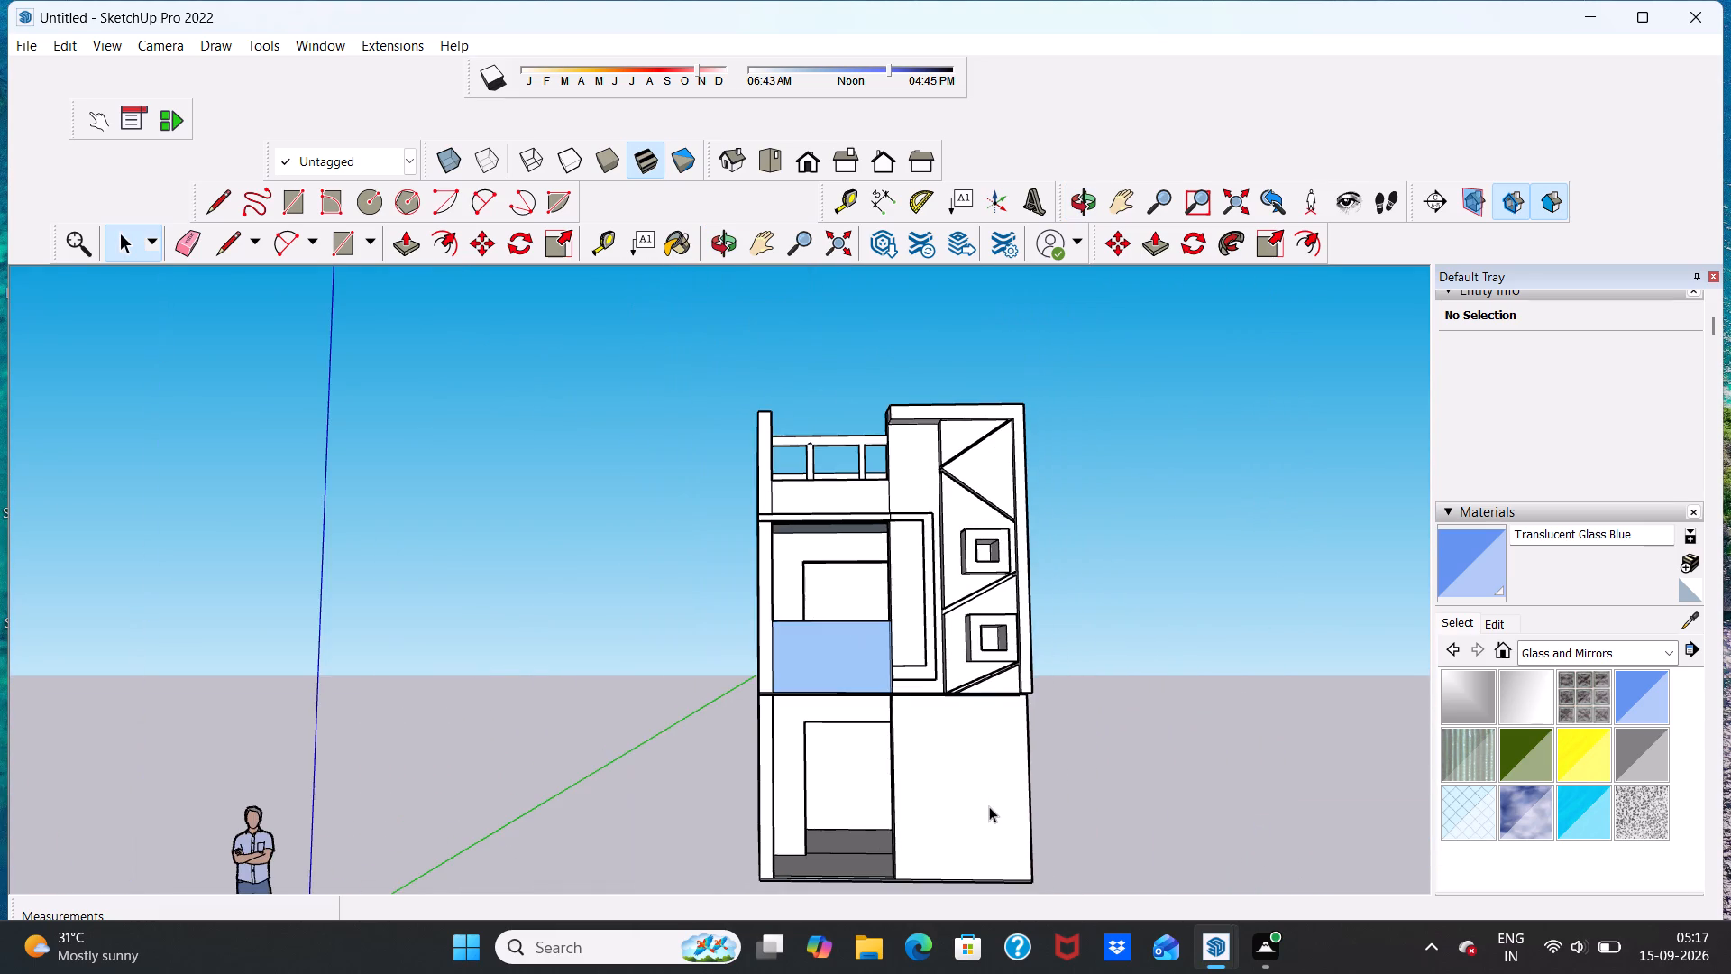
middle_drag(990, 808, 944, 841)
scroll(963, 799, up, 7)
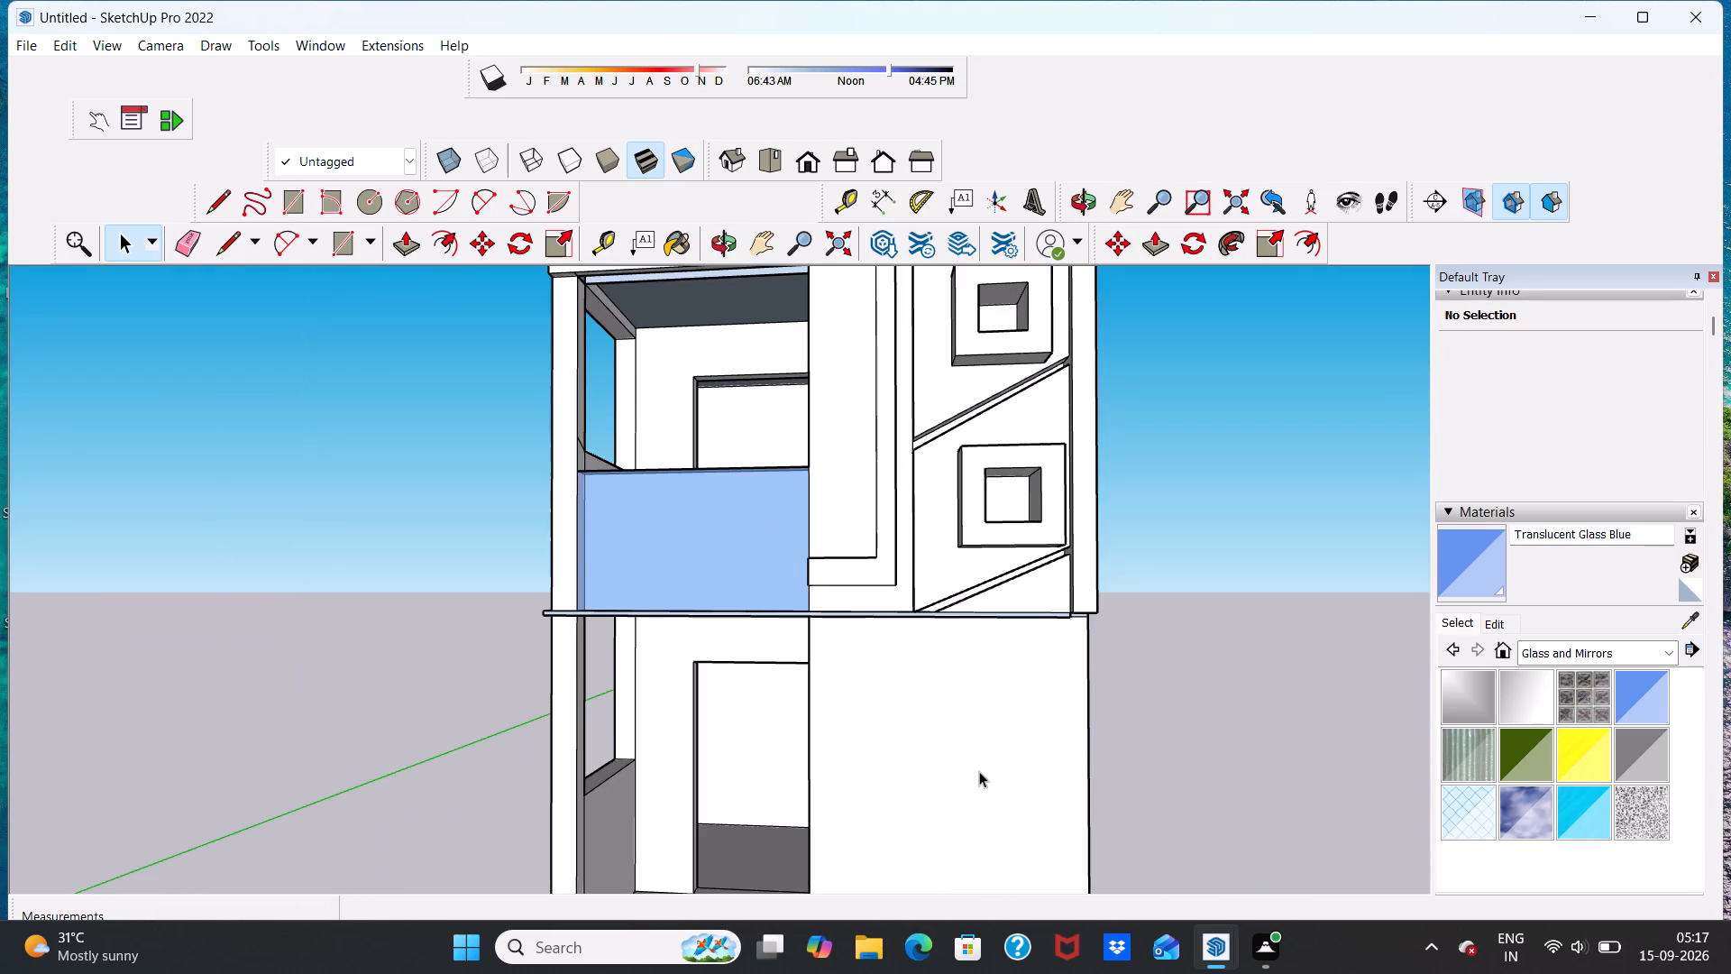
scroll(959, 702, down, 4)
scroll(974, 798, up, 3)
scroll(974, 791, down, 11)
scroll(1015, 813, up, 6)
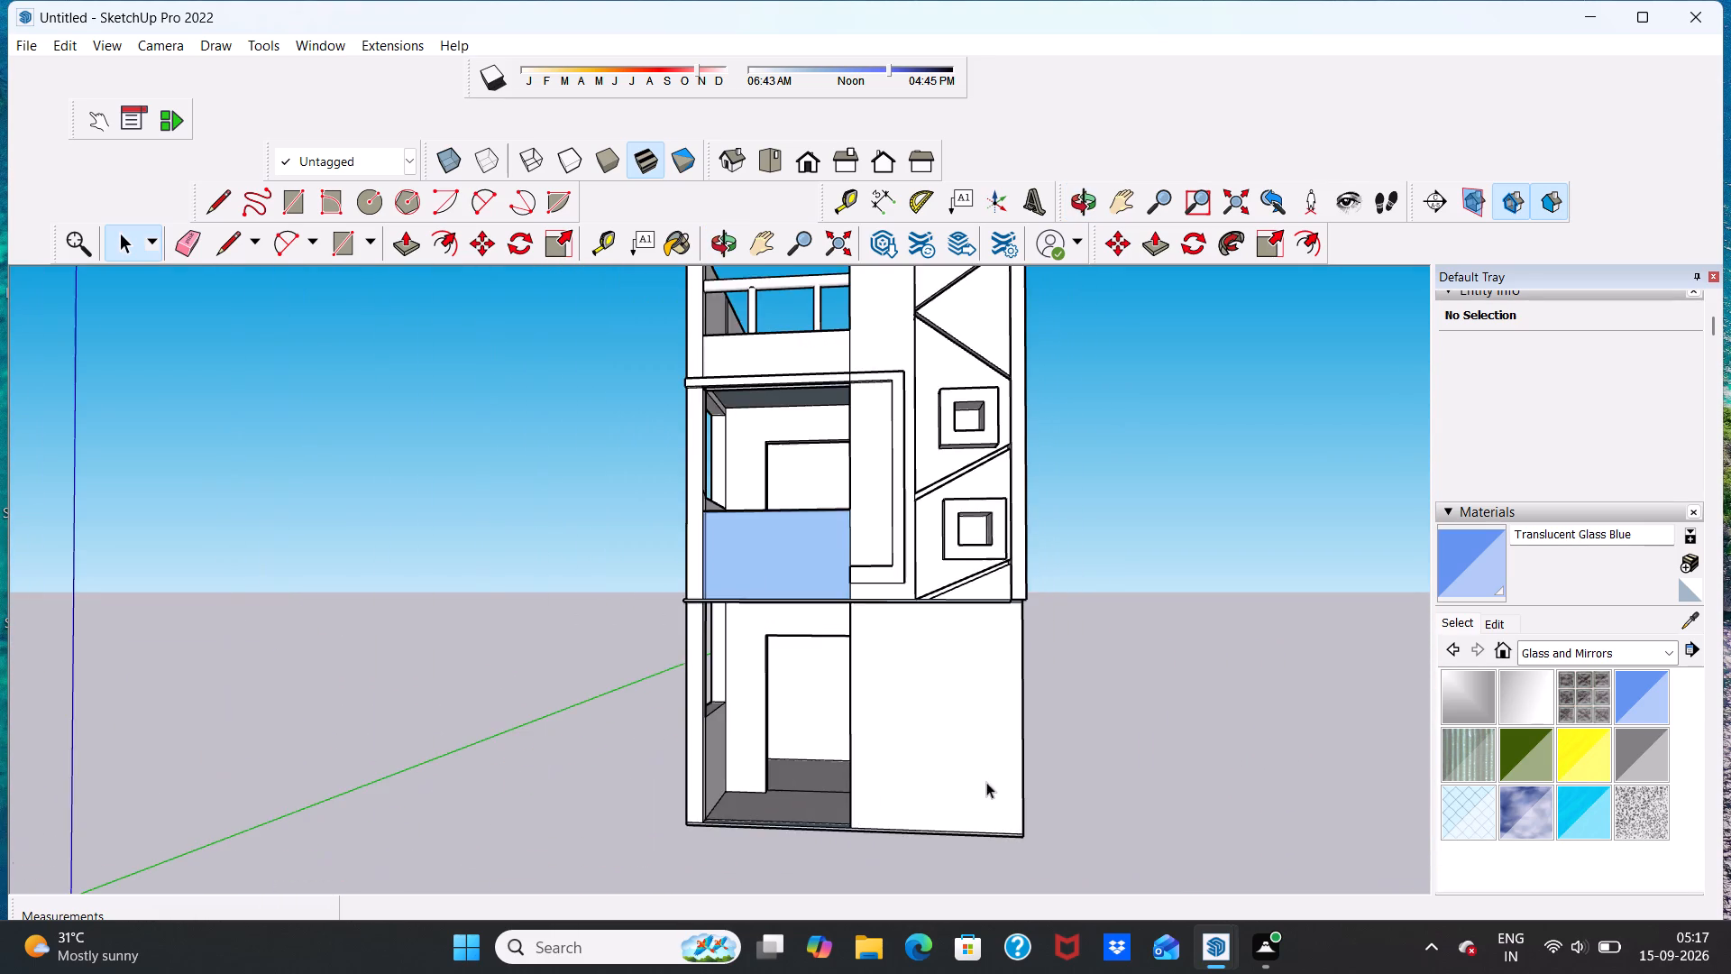
scroll(984, 629, up, 4)
scroll(949, 677, down, 6)
scroll(970, 692, up, 5)
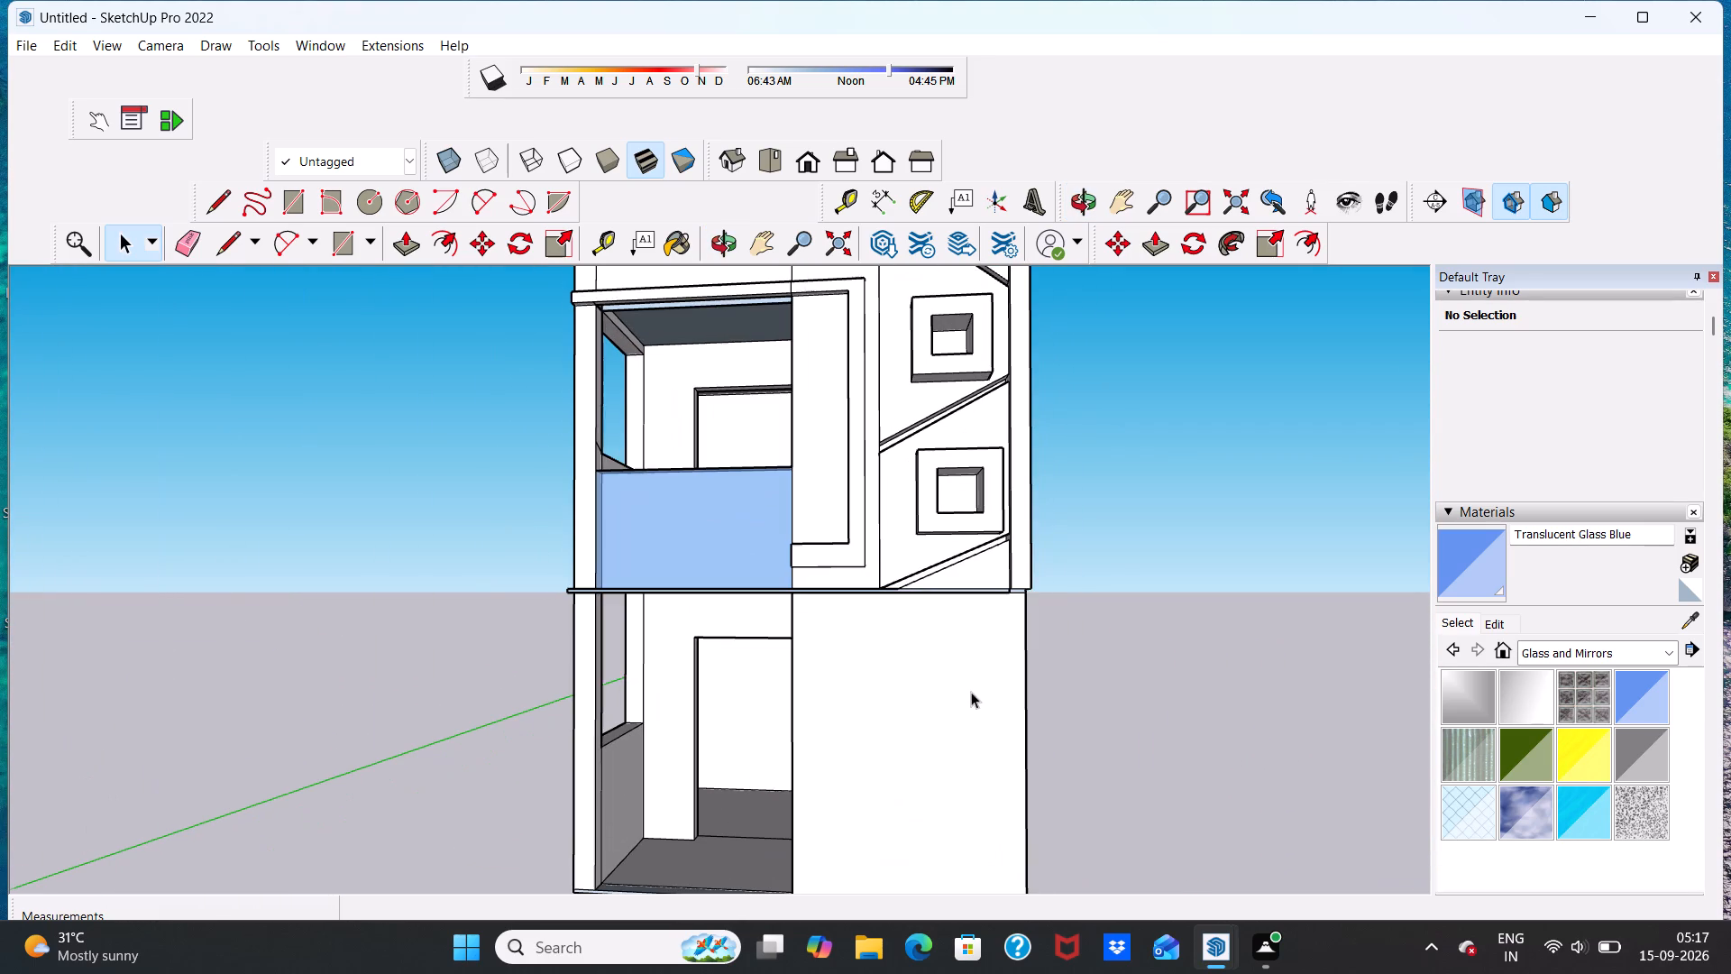
scroll(985, 648, down, 6)
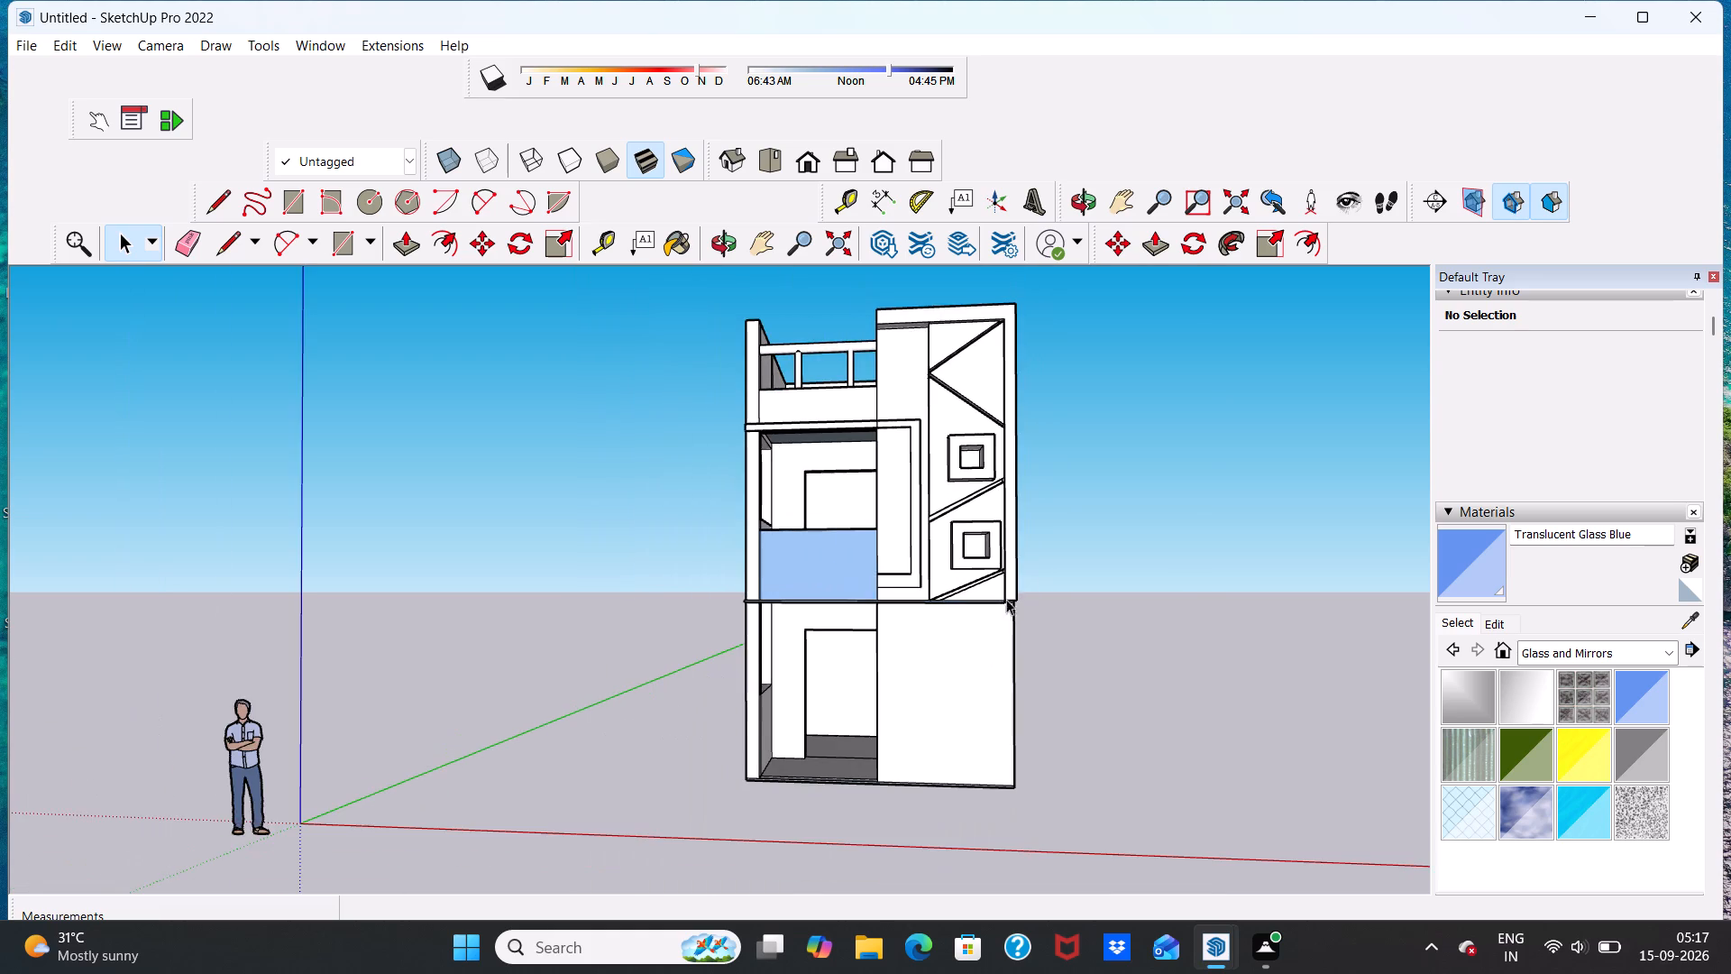
scroll(902, 695, up, 2)
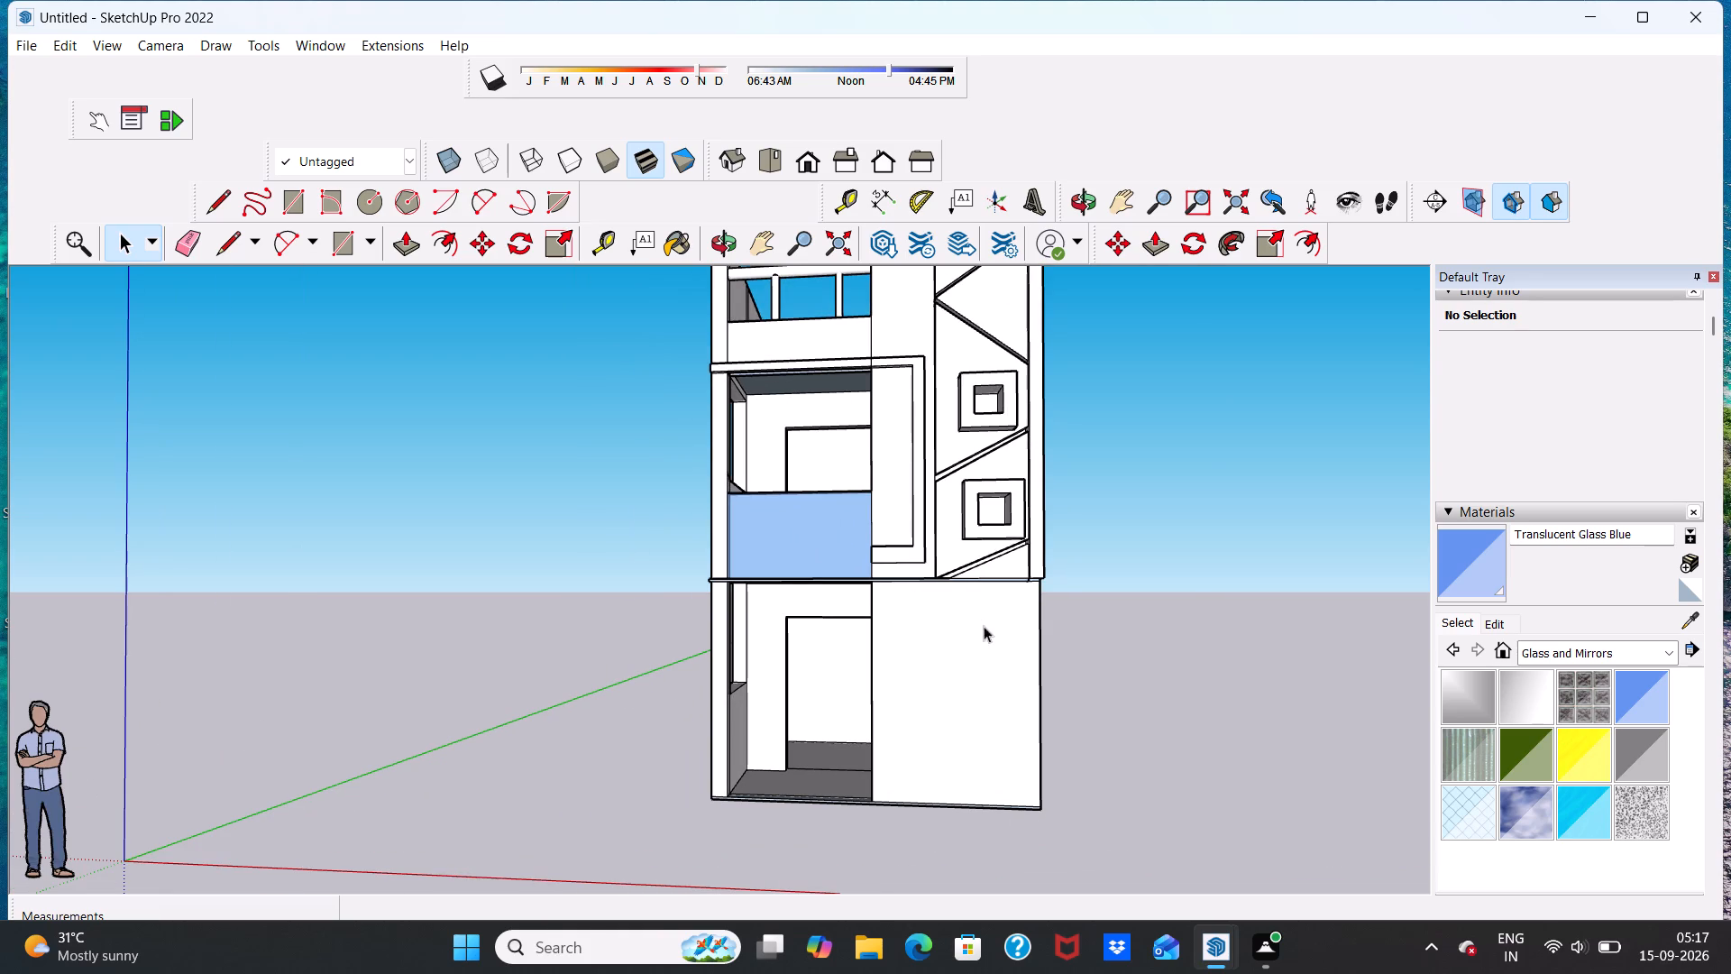
middle_drag(998, 660, 1049, 675)
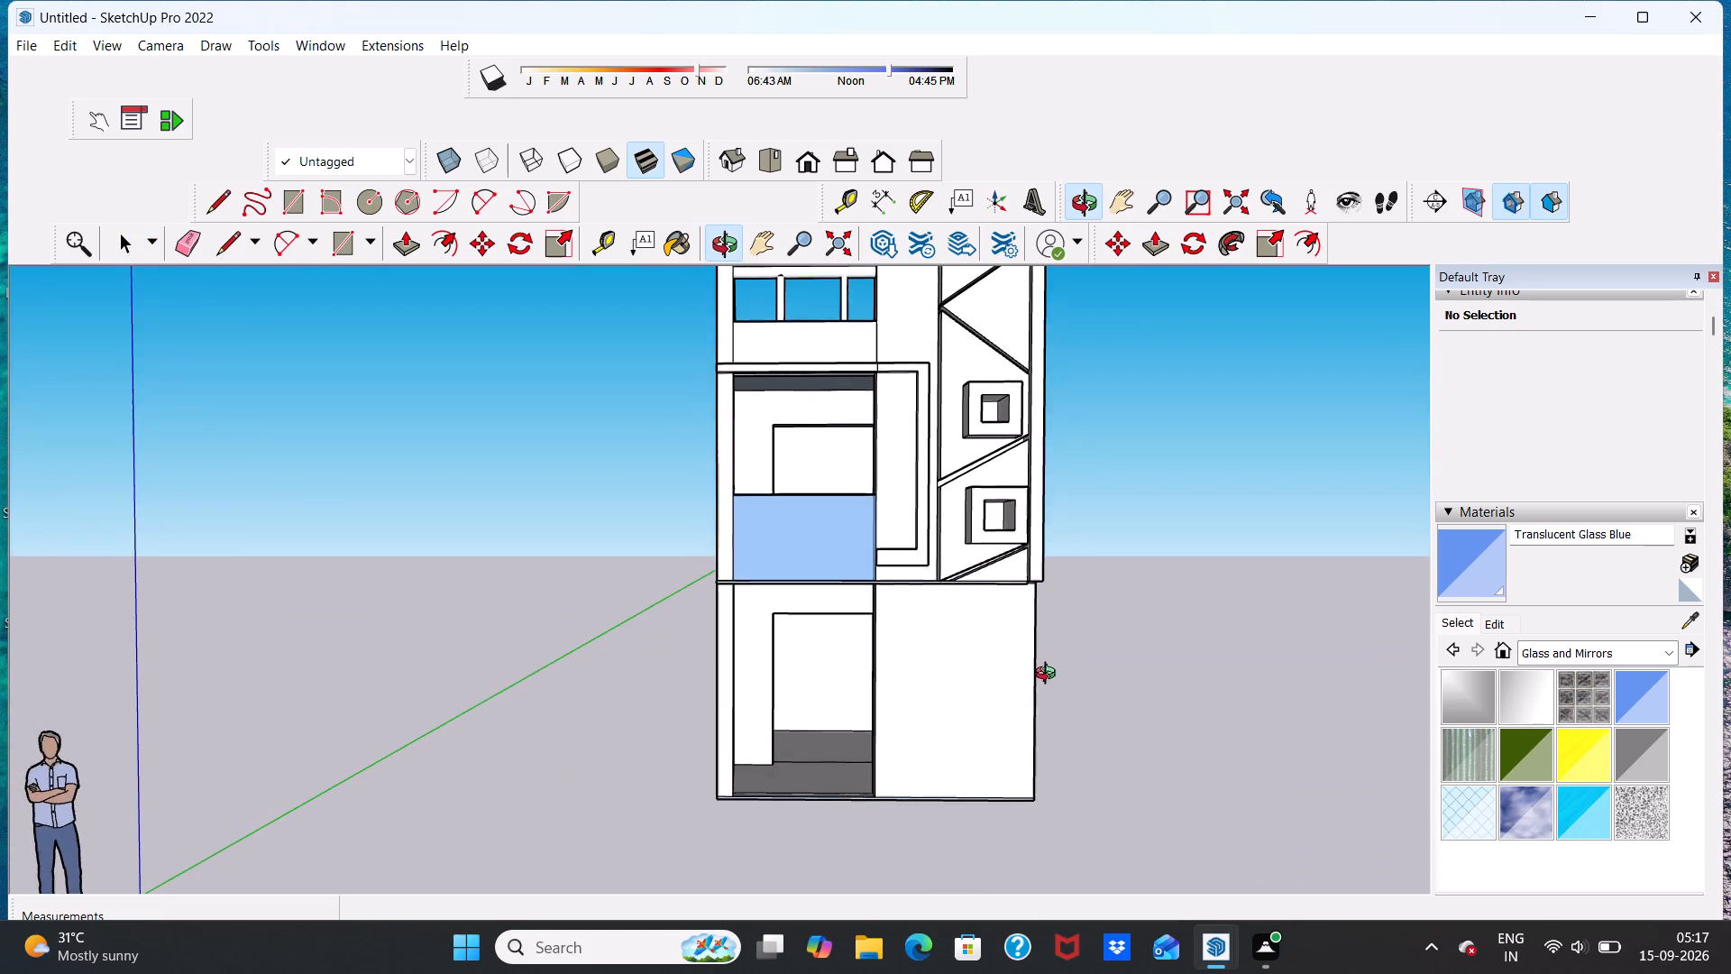
middle_drag(1049, 675, 1019, 698)
scroll(945, 685, down, 4)
scroll(933, 703, up, 5)
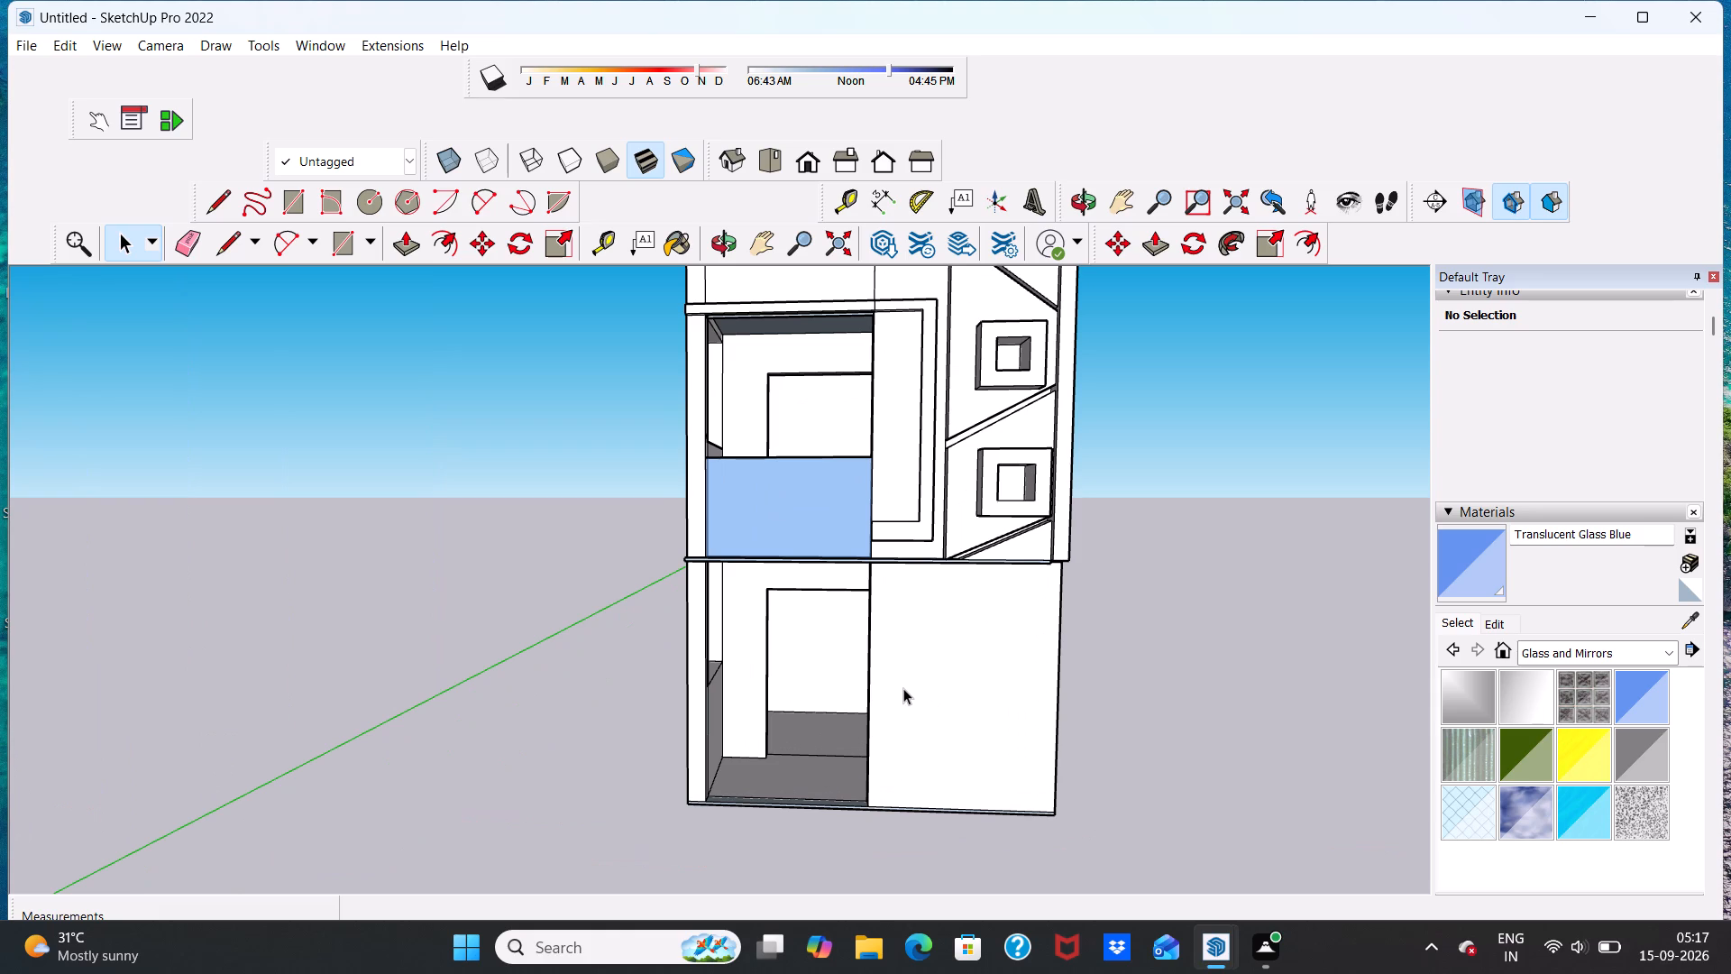
scroll(904, 685, down, 6)
scroll(913, 608, up, 6)
scroll(903, 645, down, 4)
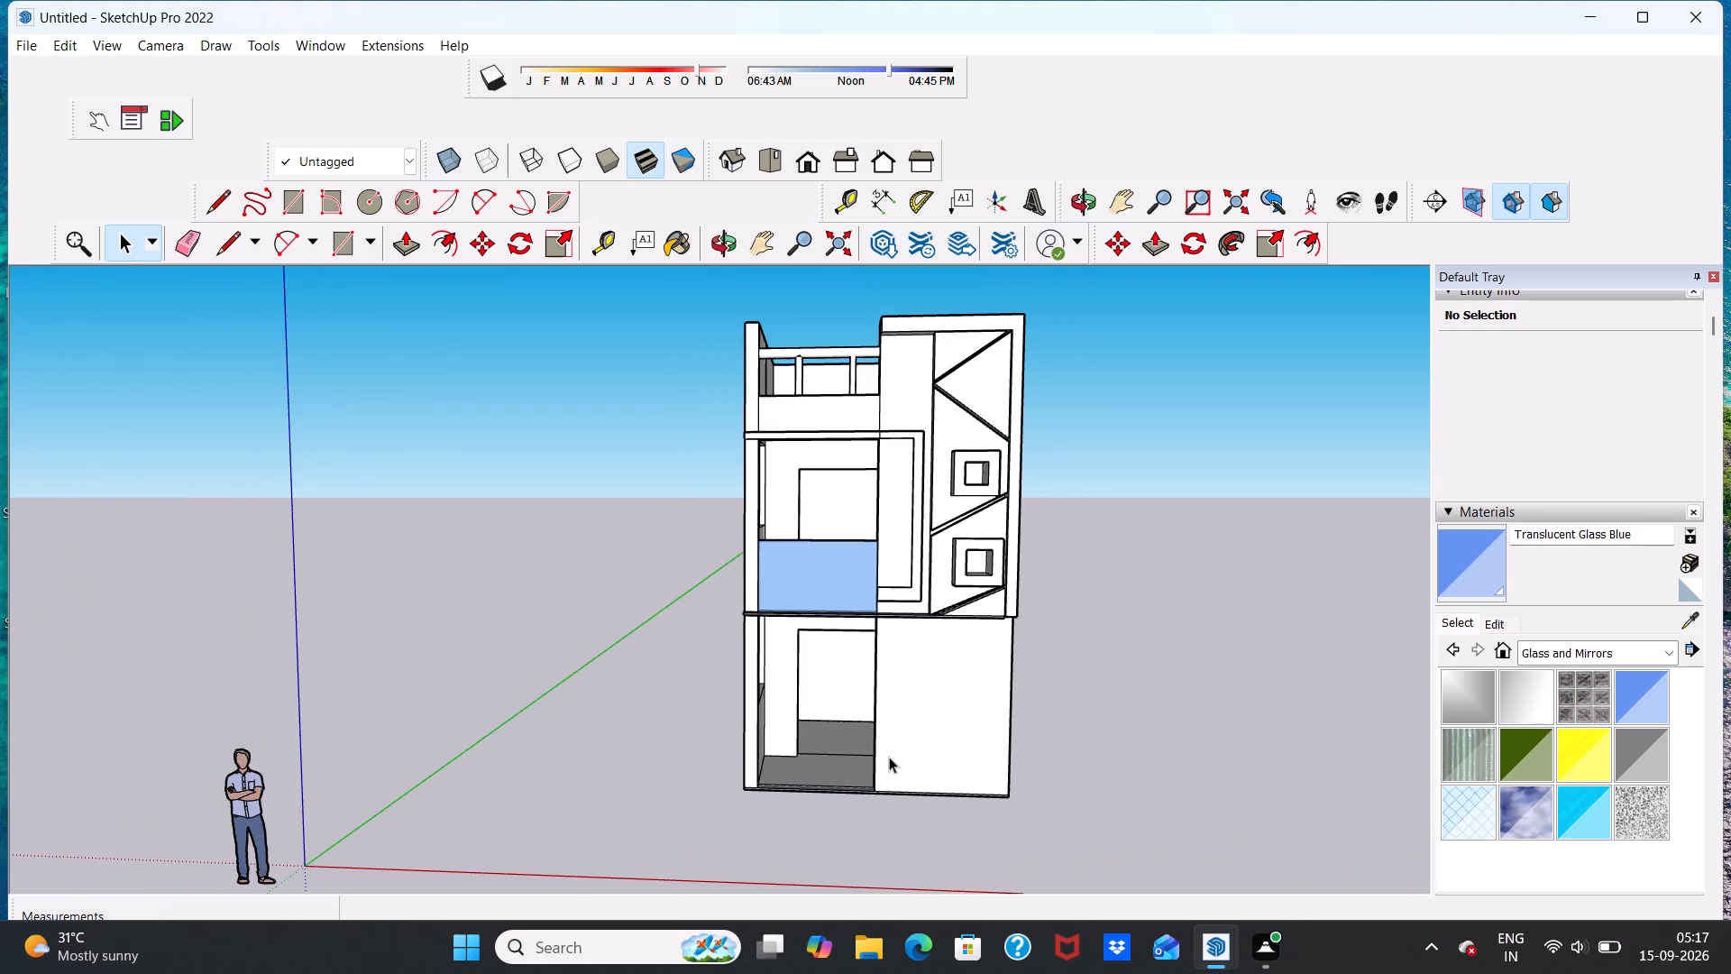
scroll(889, 757, up, 3)
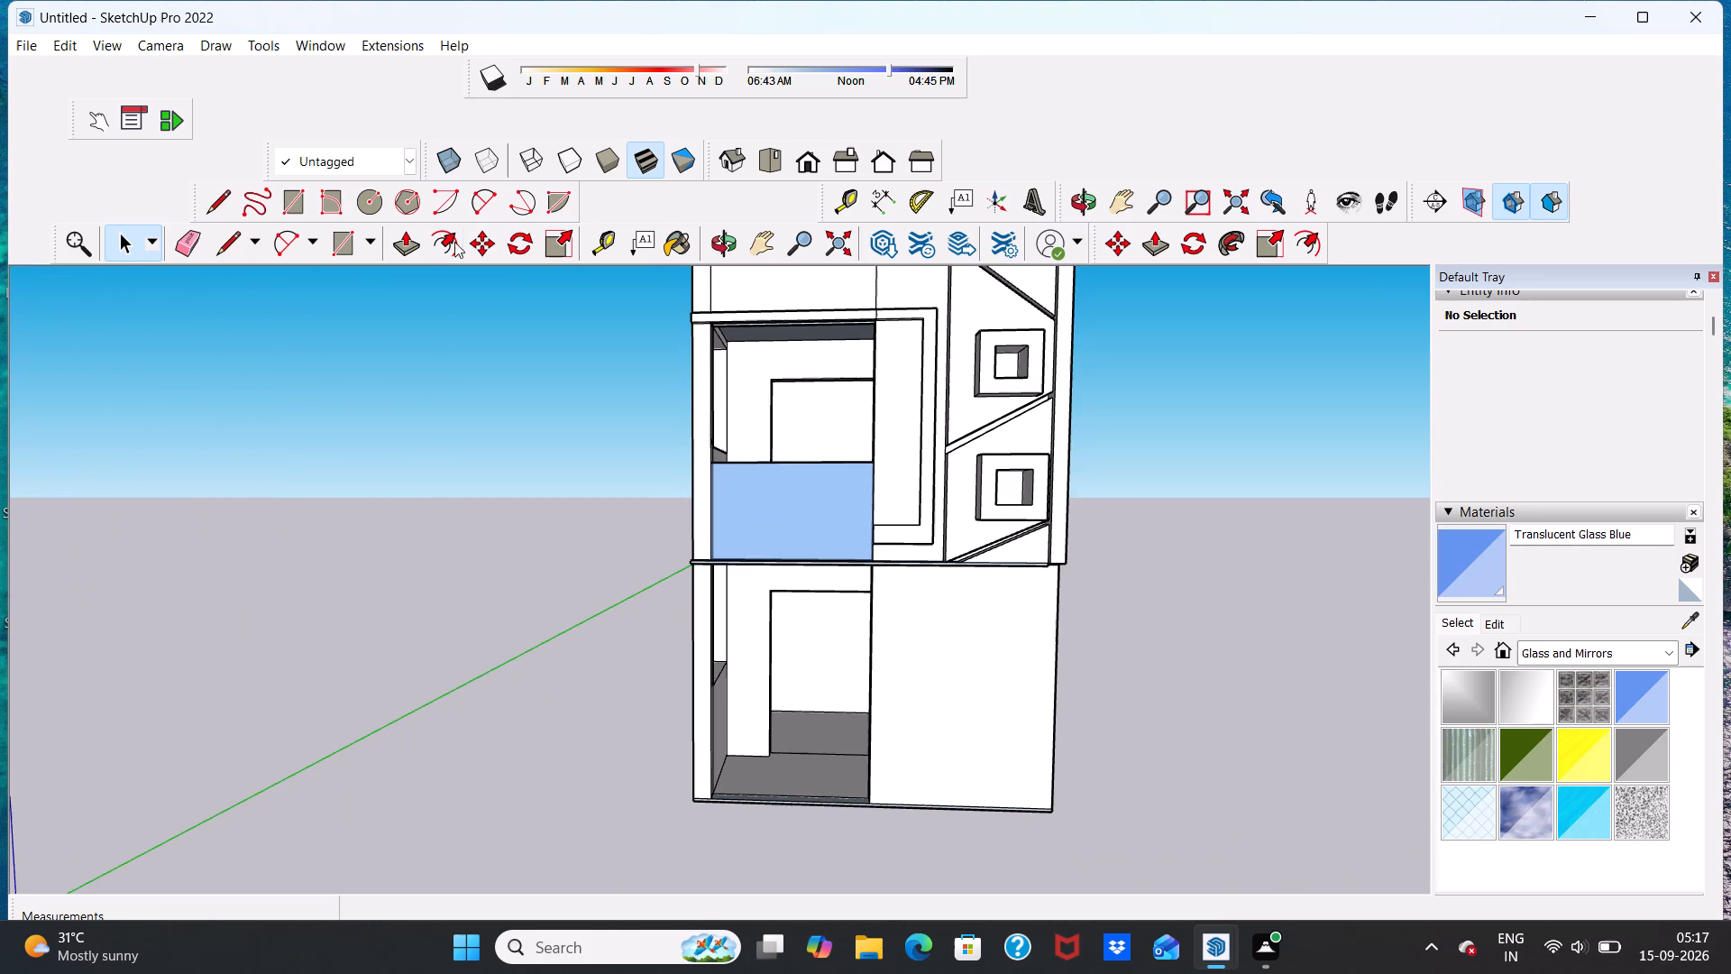
Draw a tall rectangle about 5' 7 9/16" high by 1' 11 3/4" wide on the ground-floor front wall, beside the entrance opening.
click(291, 188)
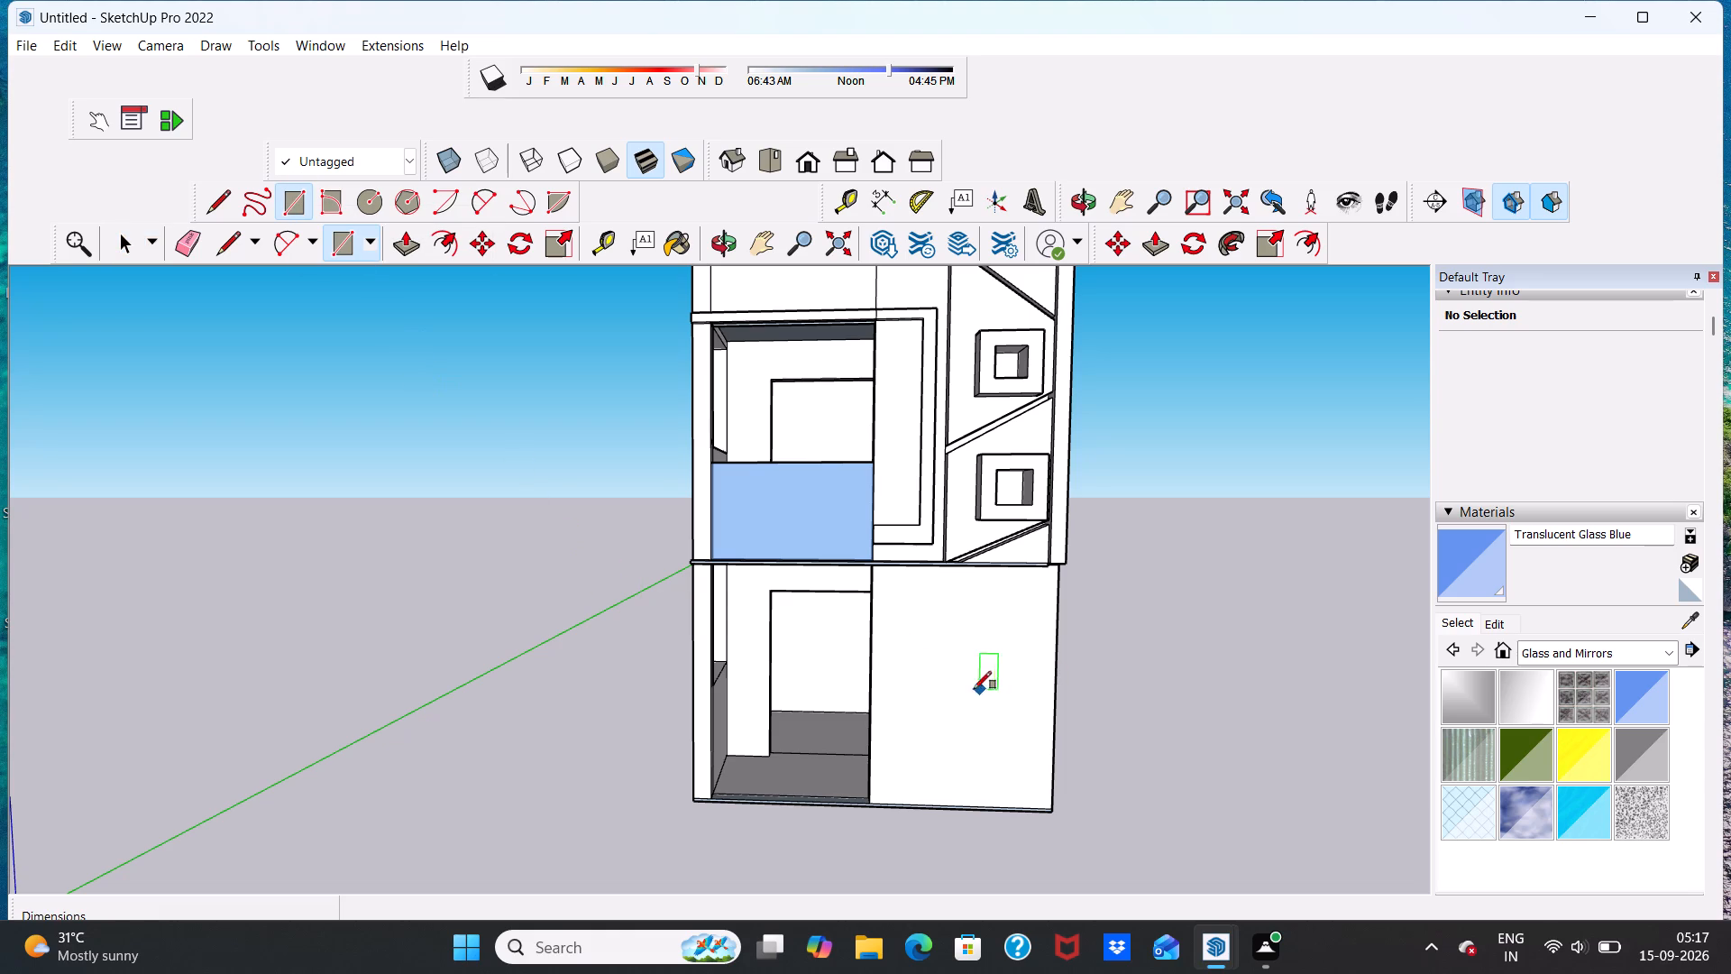
click(892, 582)
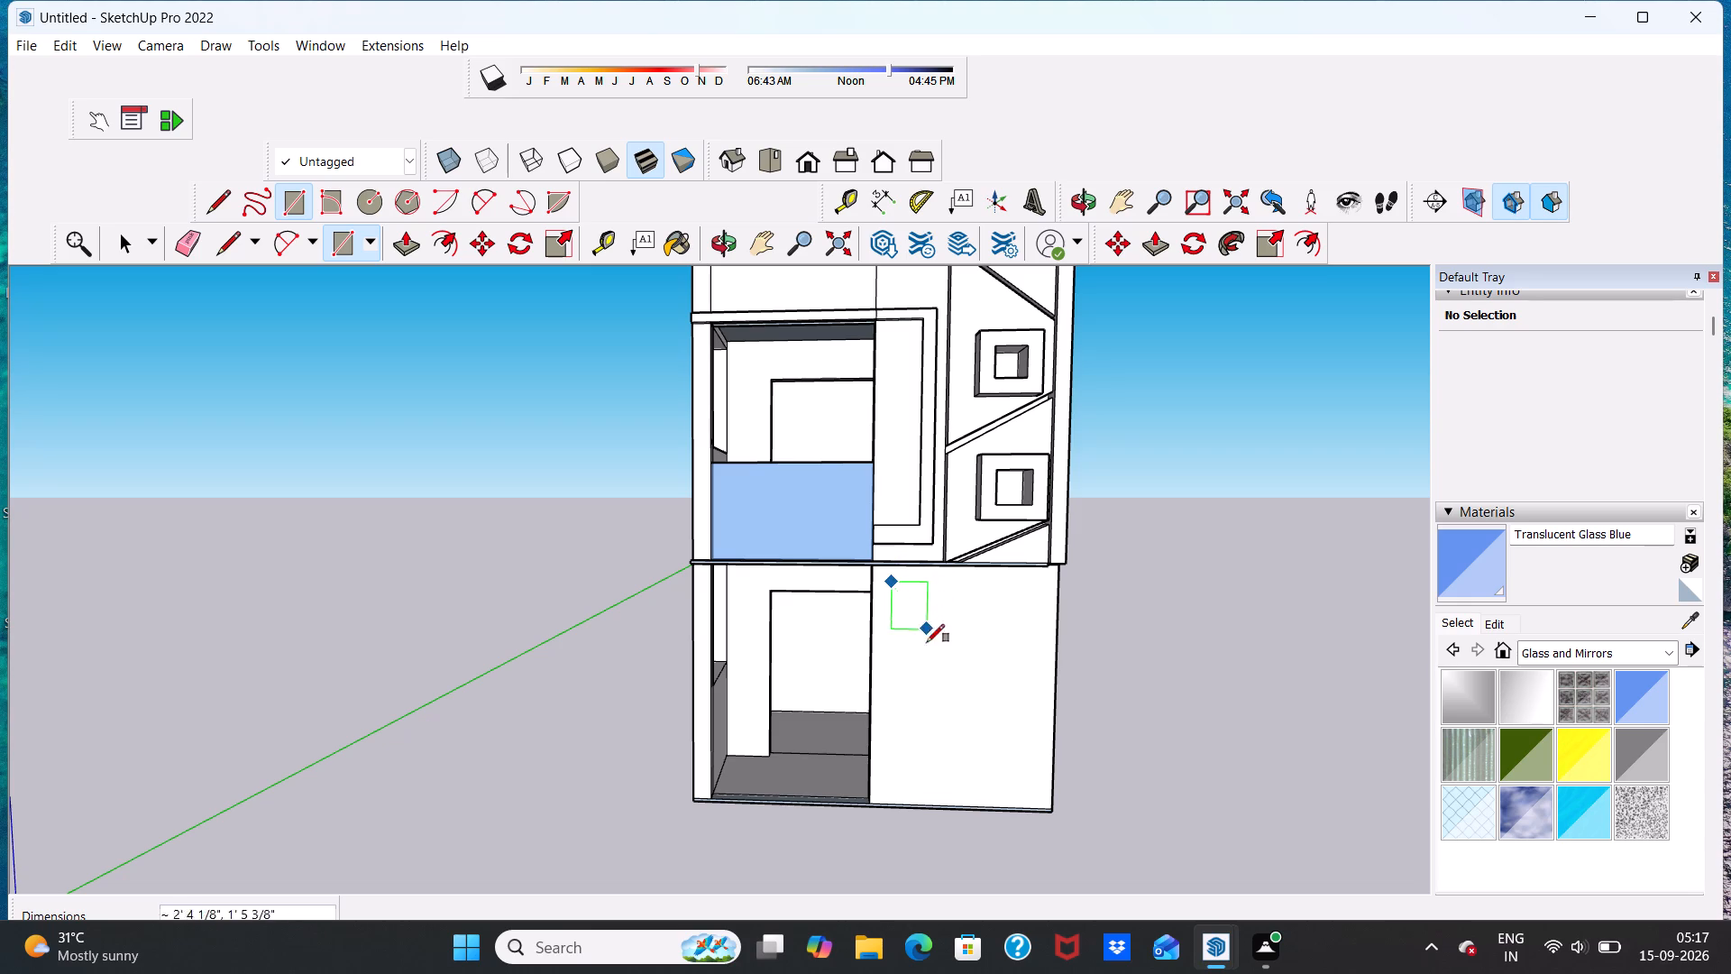
click(939, 719)
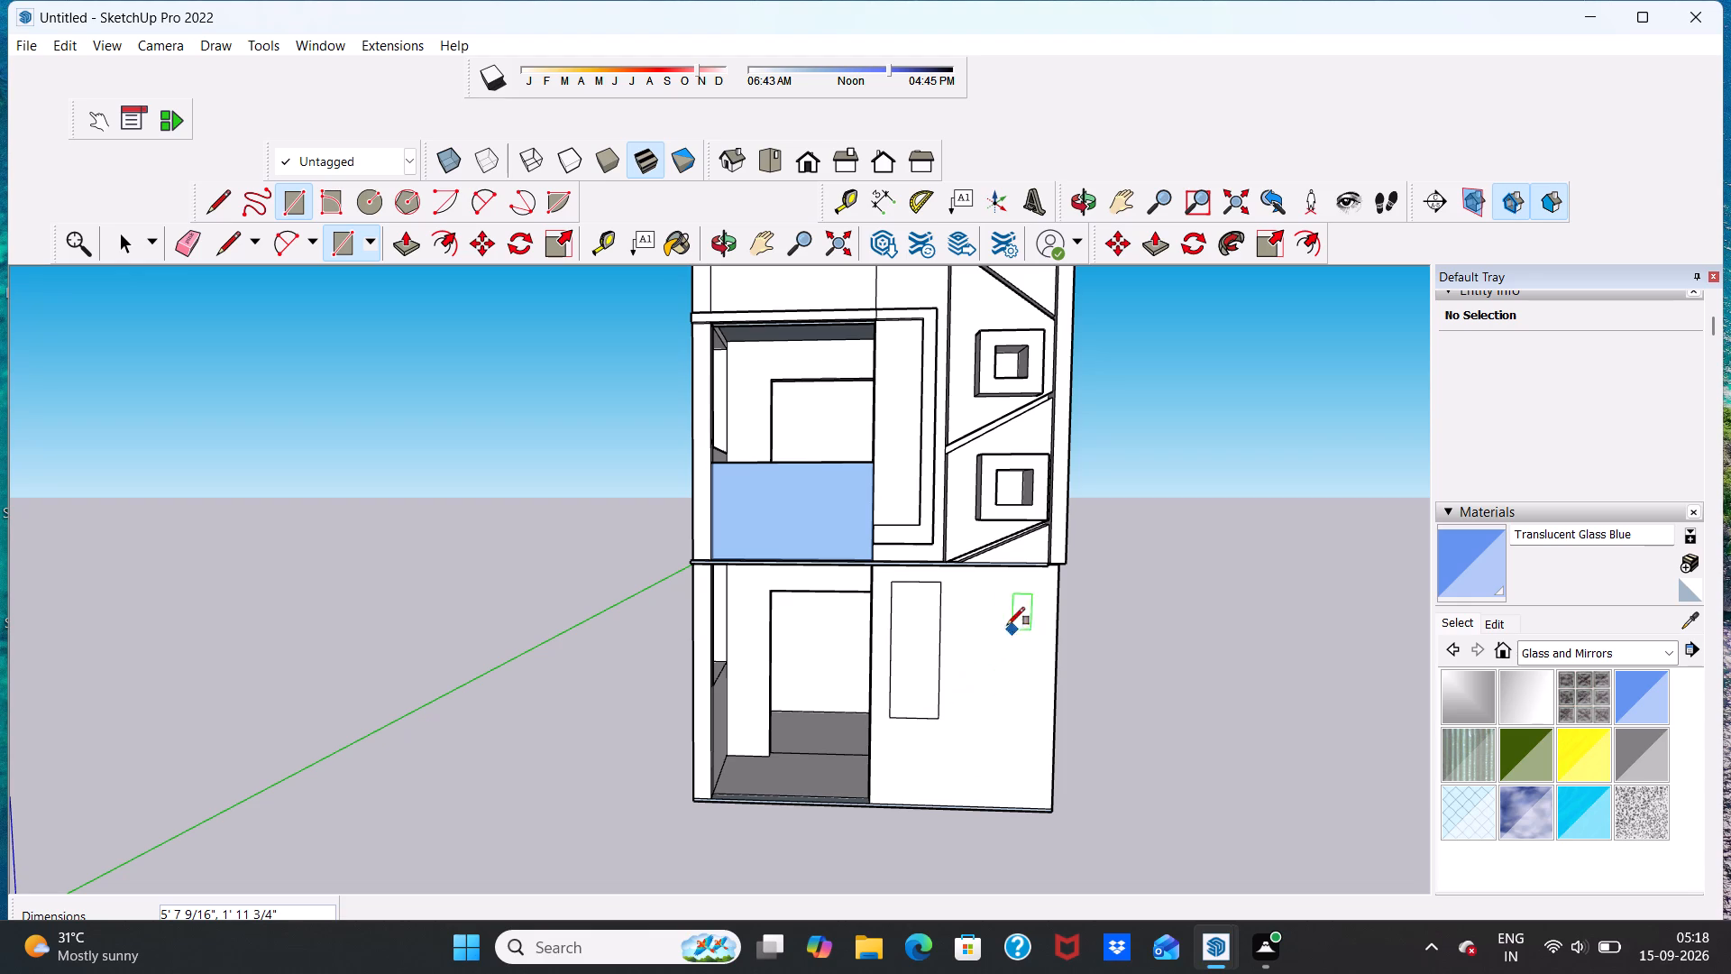
Draw a square of about 3' 2 7/16" per side on the ground-floor front wall, between the tall rectangle and the outer corner.
click(967, 611)
click(1043, 690)
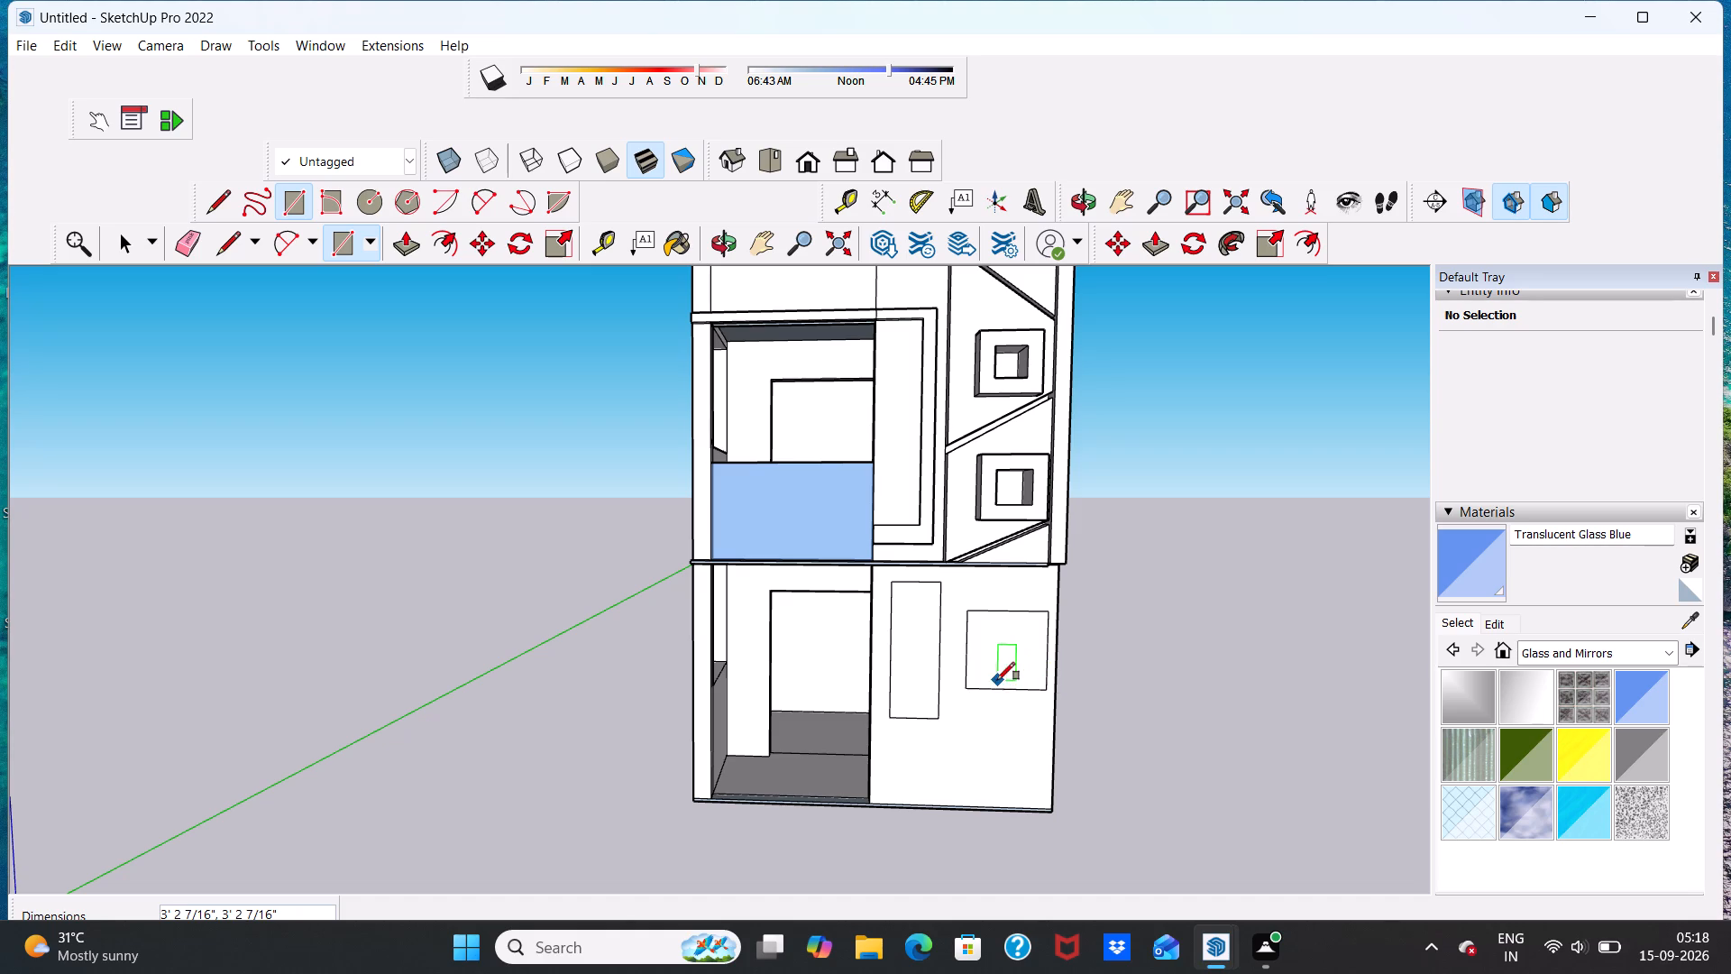
key(space)
Offset the tall ground-floor rectangle's outline slightly inward to form a narrow frame.
scroll(1010, 681, down, 5)
scroll(1022, 697, up, 3)
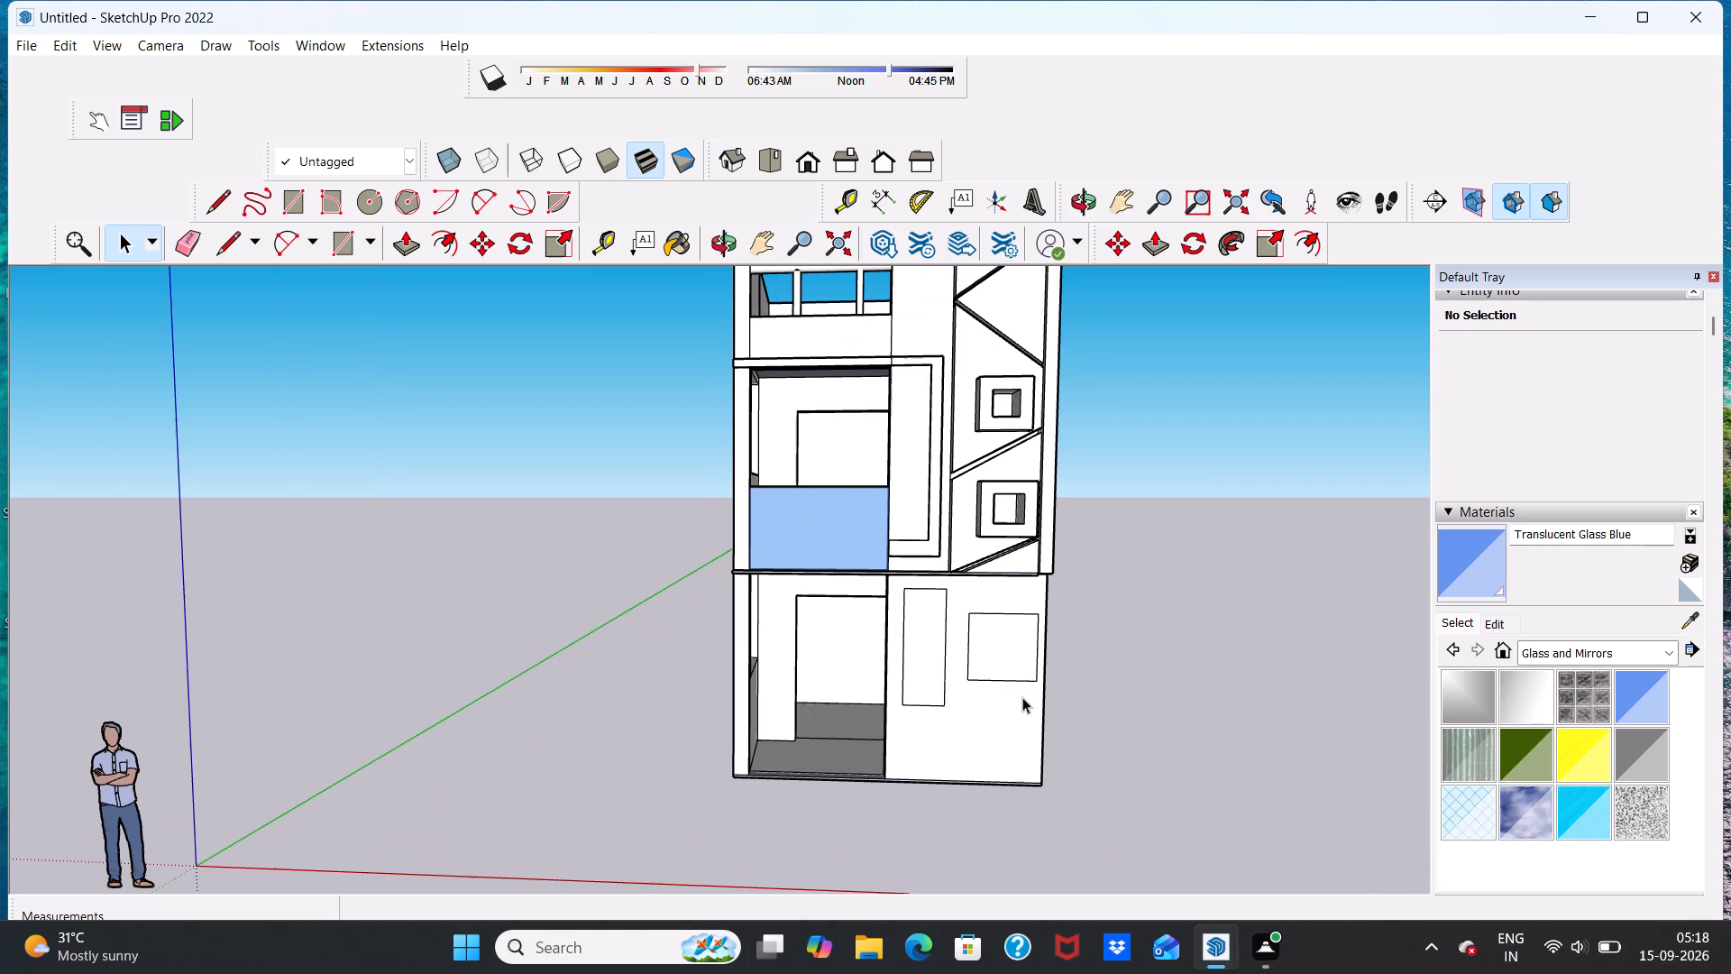
middle_drag(1000, 734, 777, 721)
scroll(940, 648, up, 1)
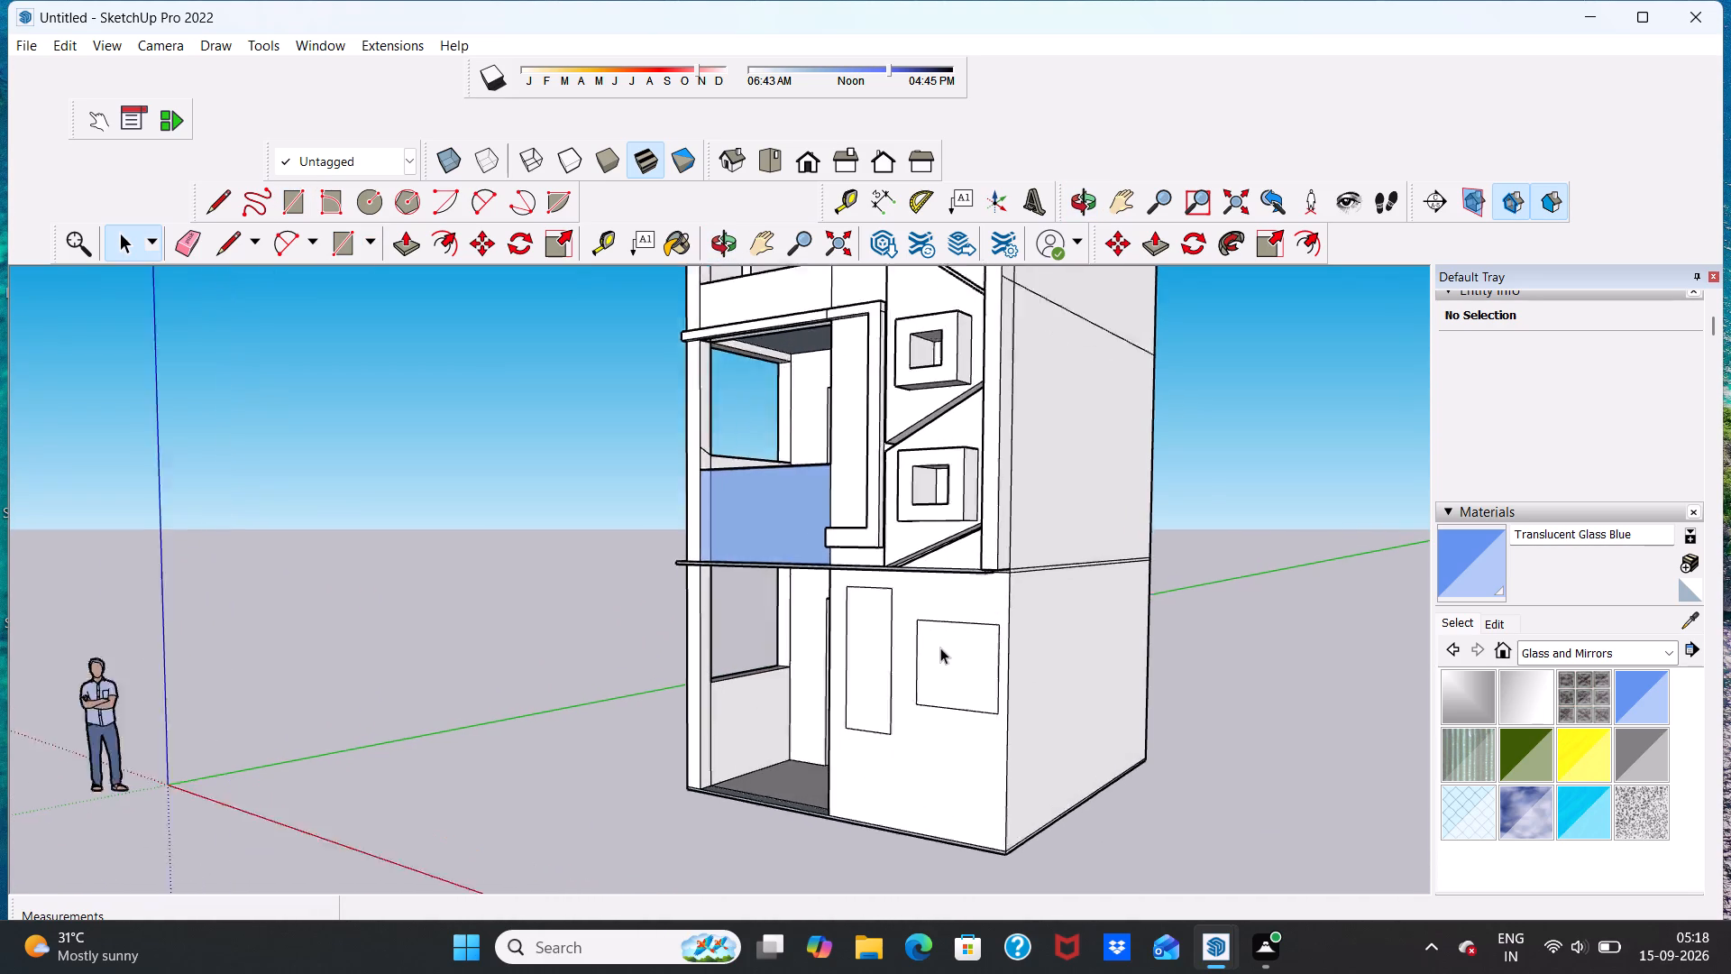
scroll(940, 648, up, 4)
scroll(987, 645, down, 4)
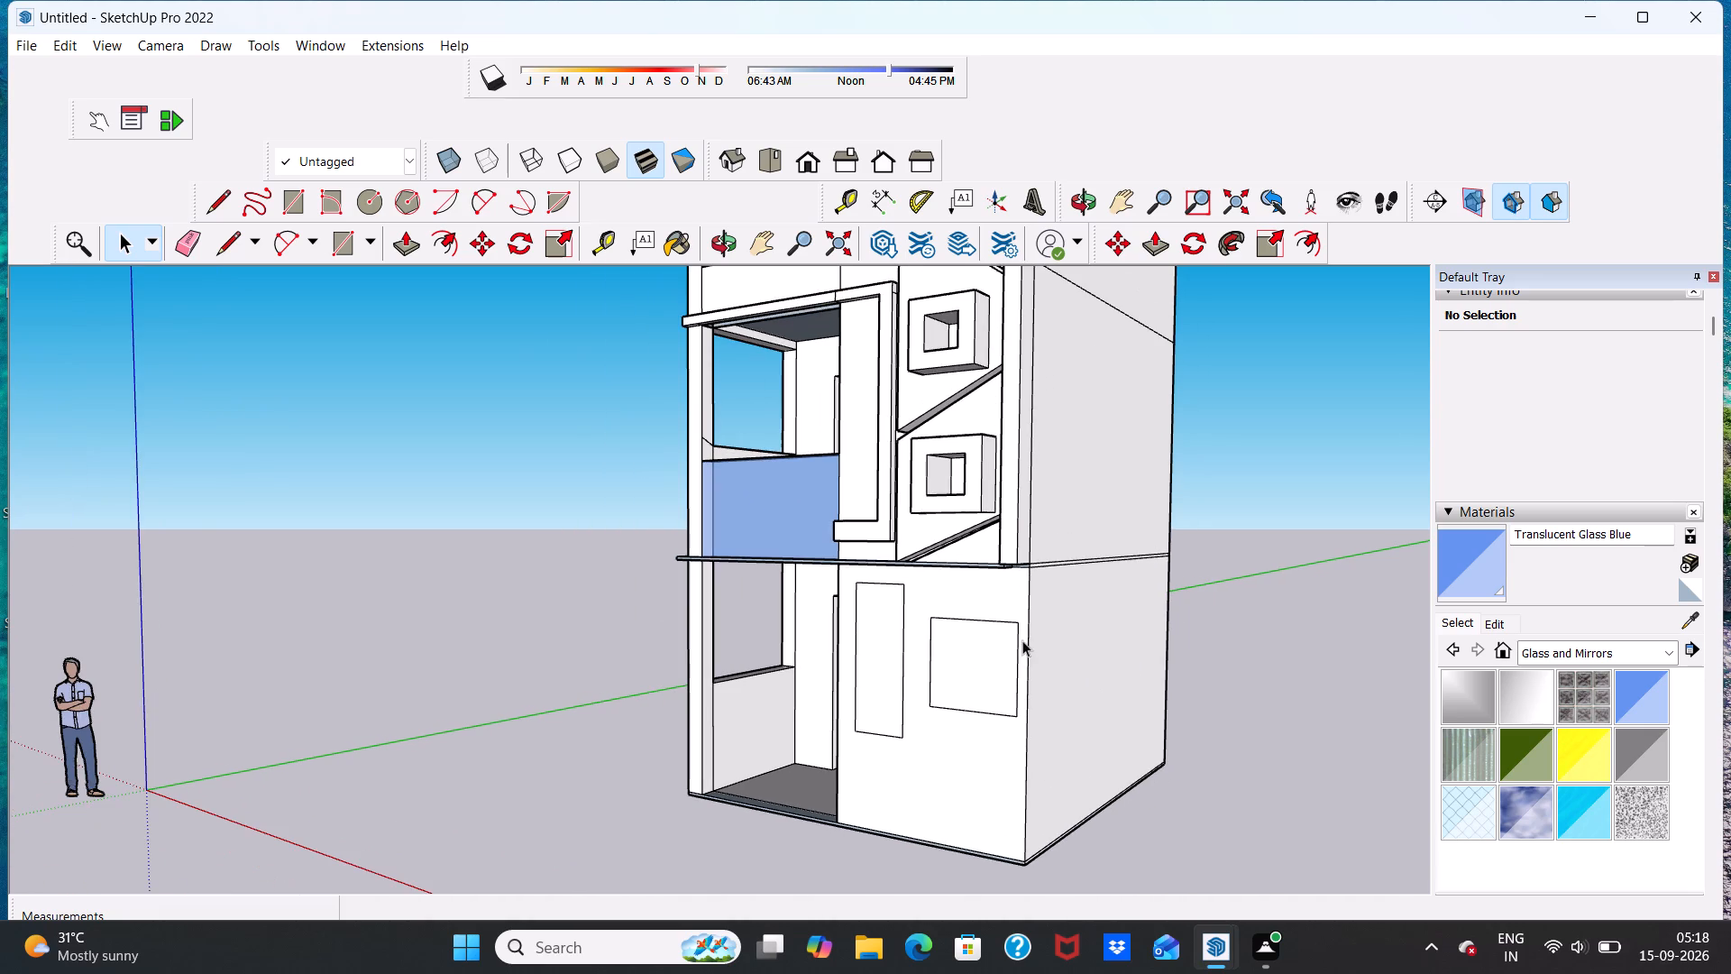
scroll(988, 624, down, 4)
scroll(932, 646, up, 1)
middle_drag(929, 648, 1171, 663)
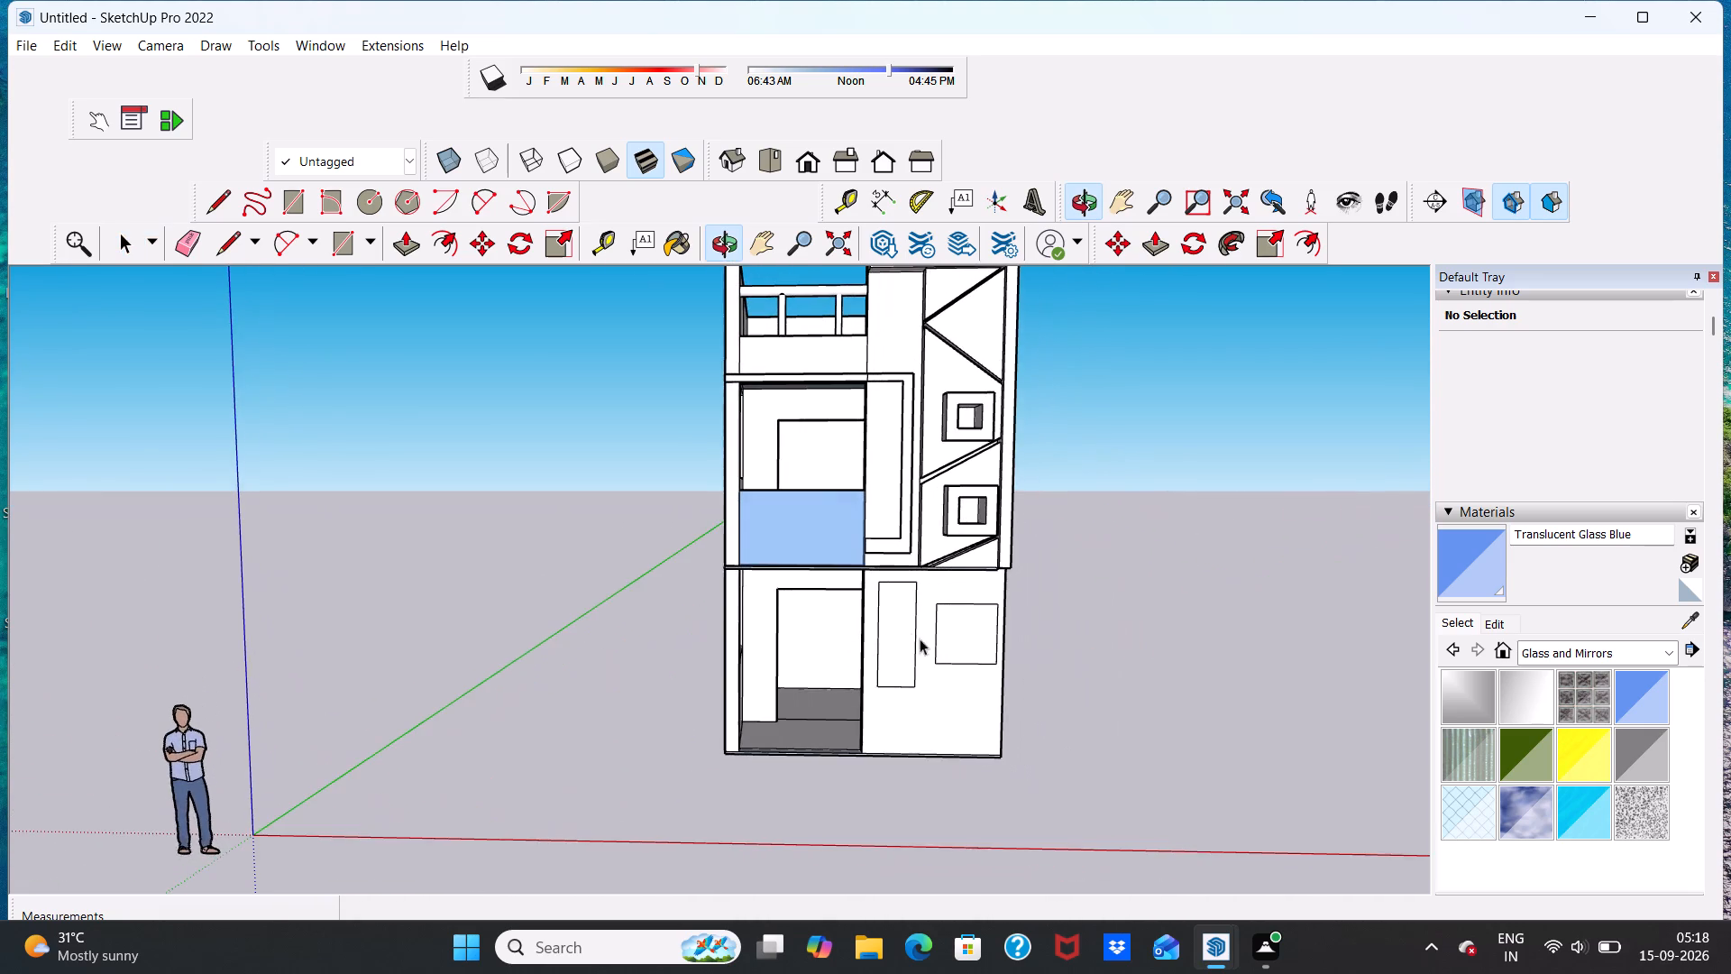
scroll(900, 612, up, 5)
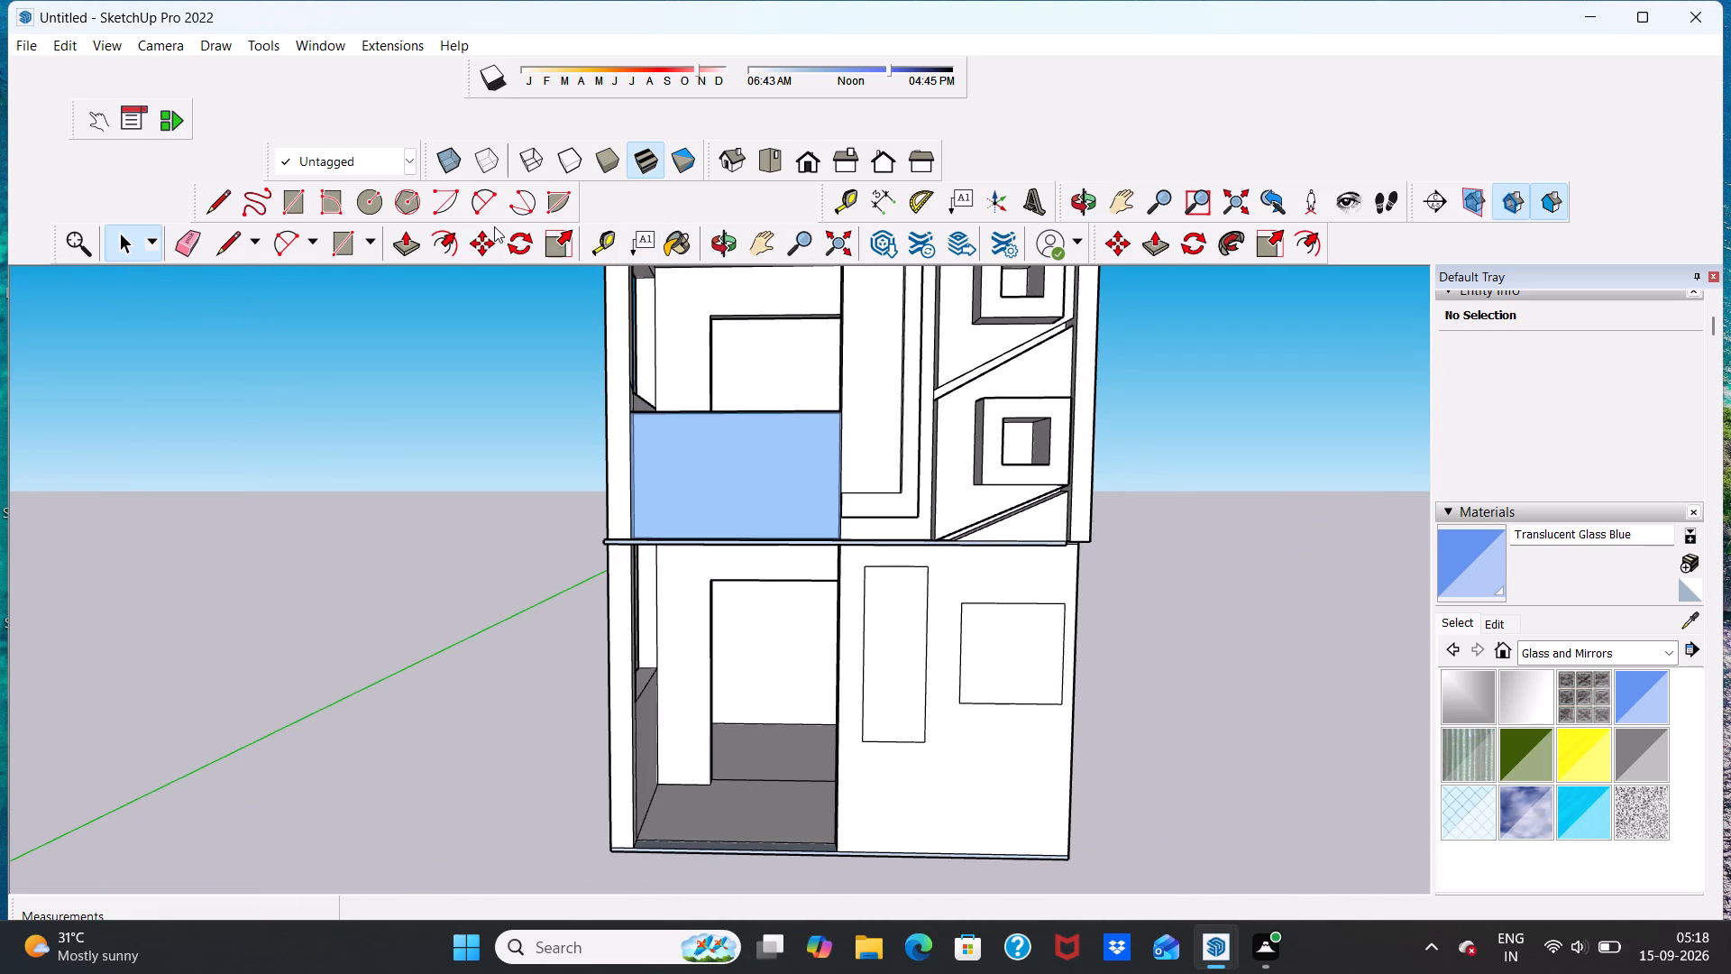
drag(435, 245, 445, 243)
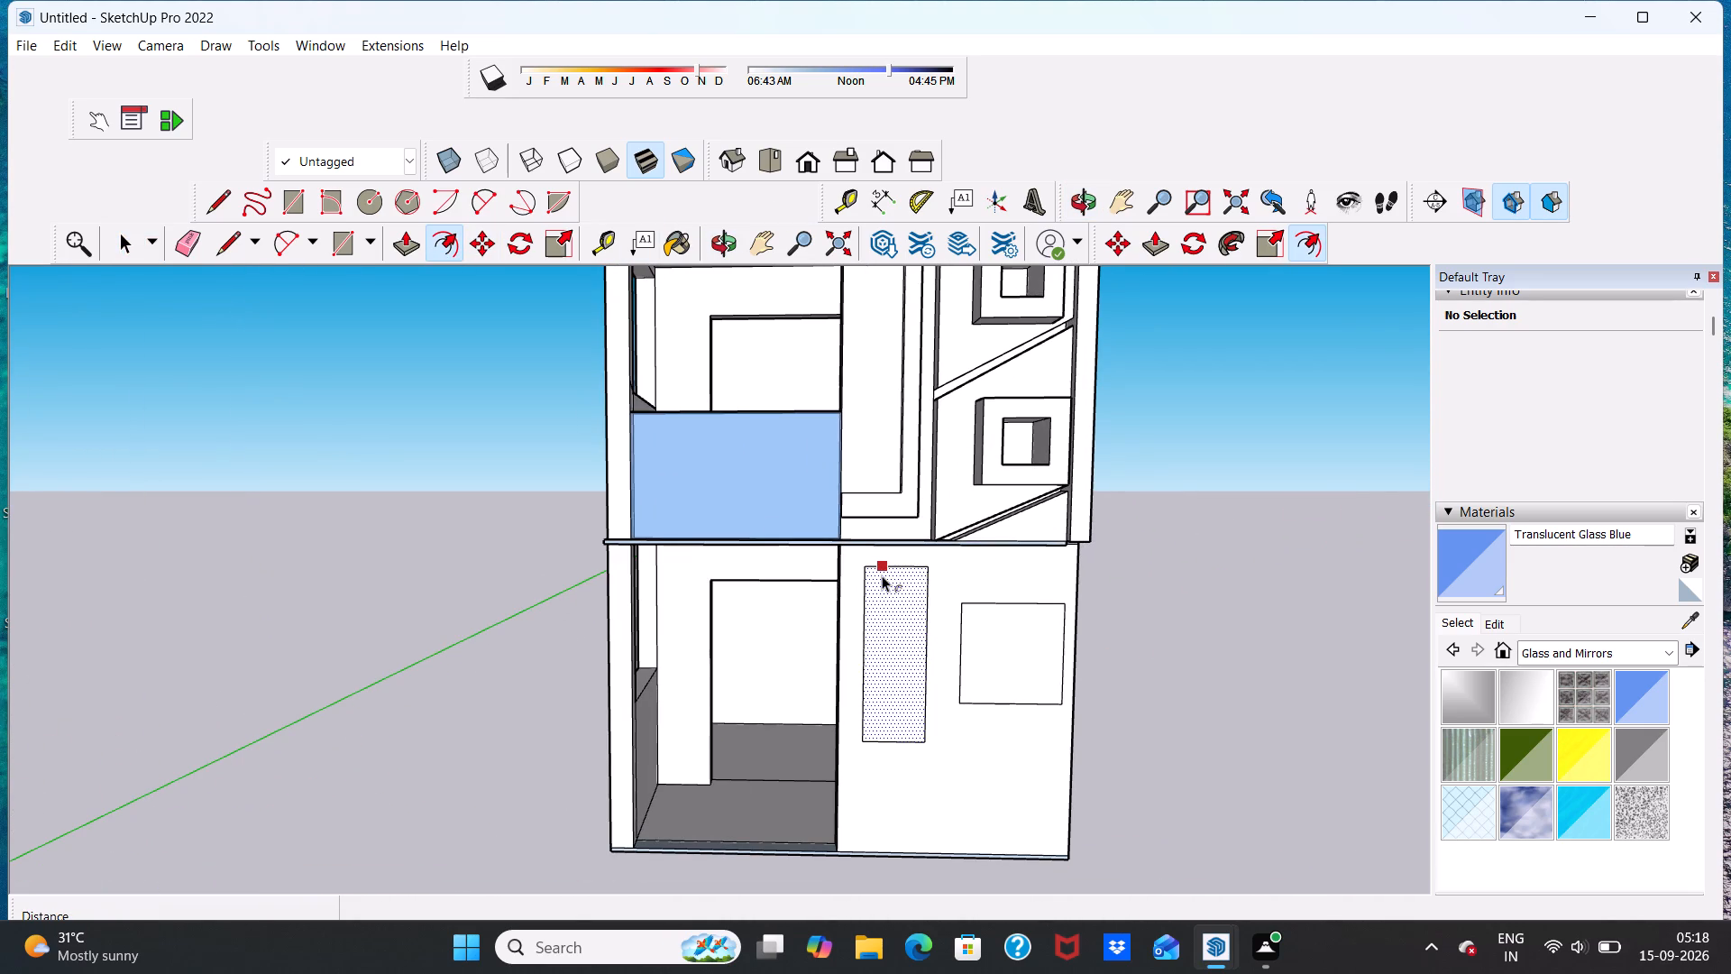
click(882, 575)
click(898, 580)
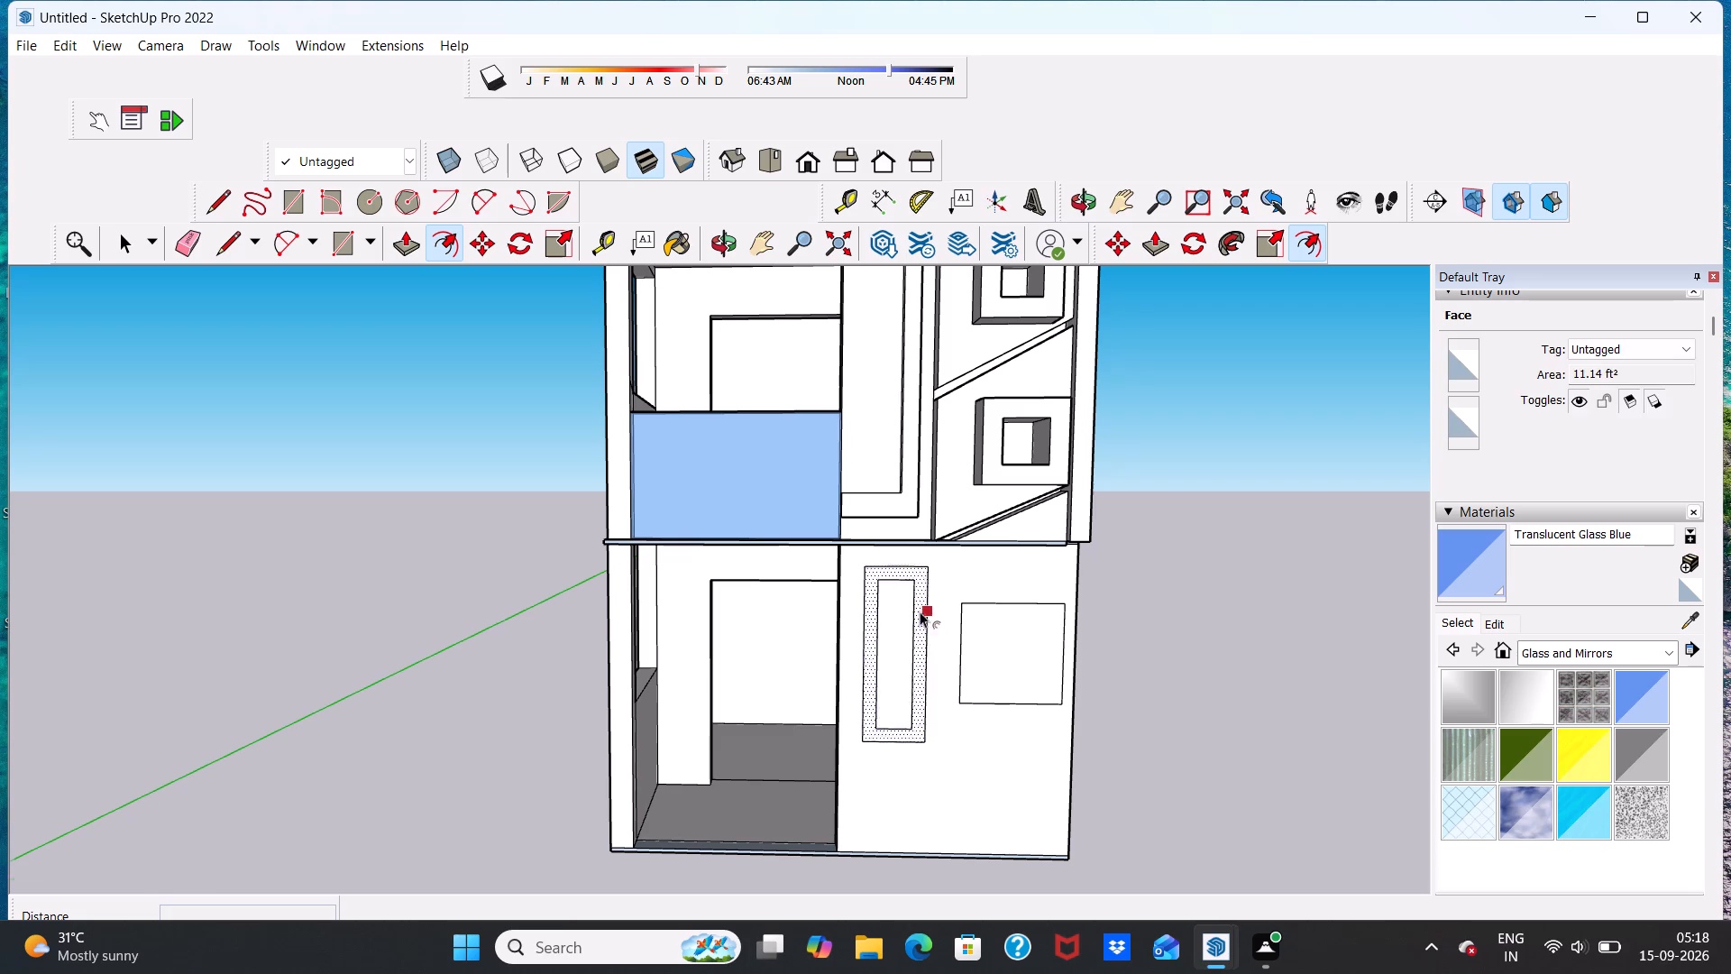
Offset the ground-floor square's outline inward about 9 3/16" to form a wide frame.
scroll(920, 611, down, 8)
scroll(994, 663, up, 5)
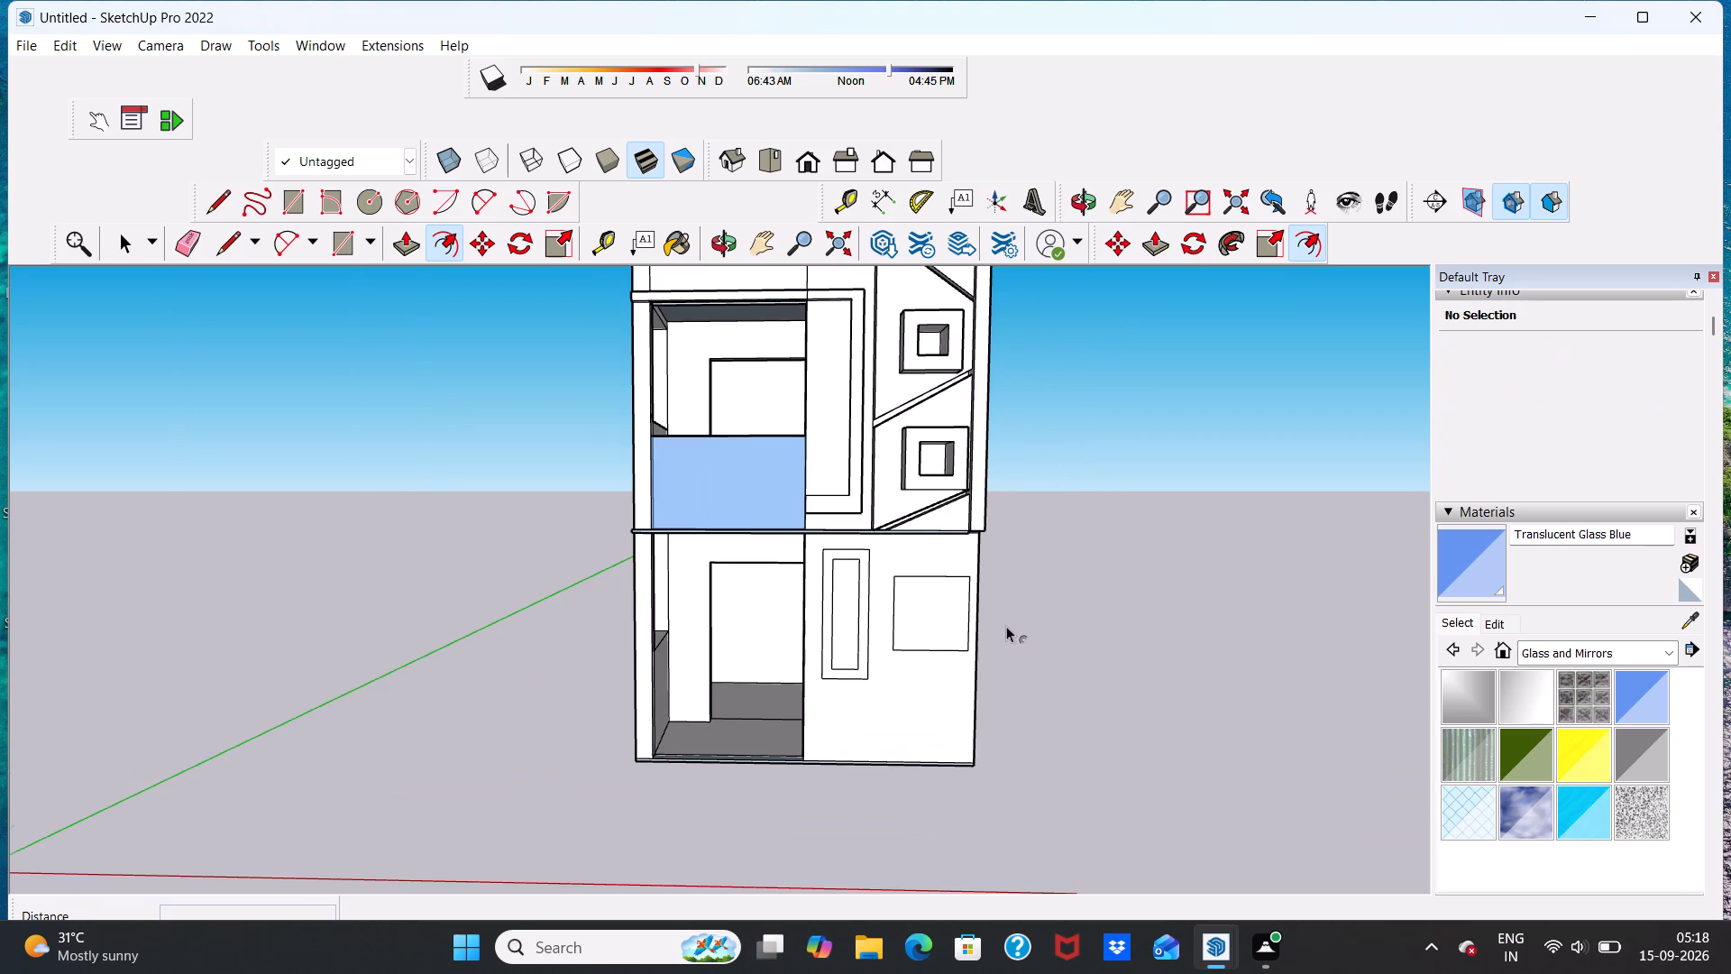
scroll(1006, 627, up, 4)
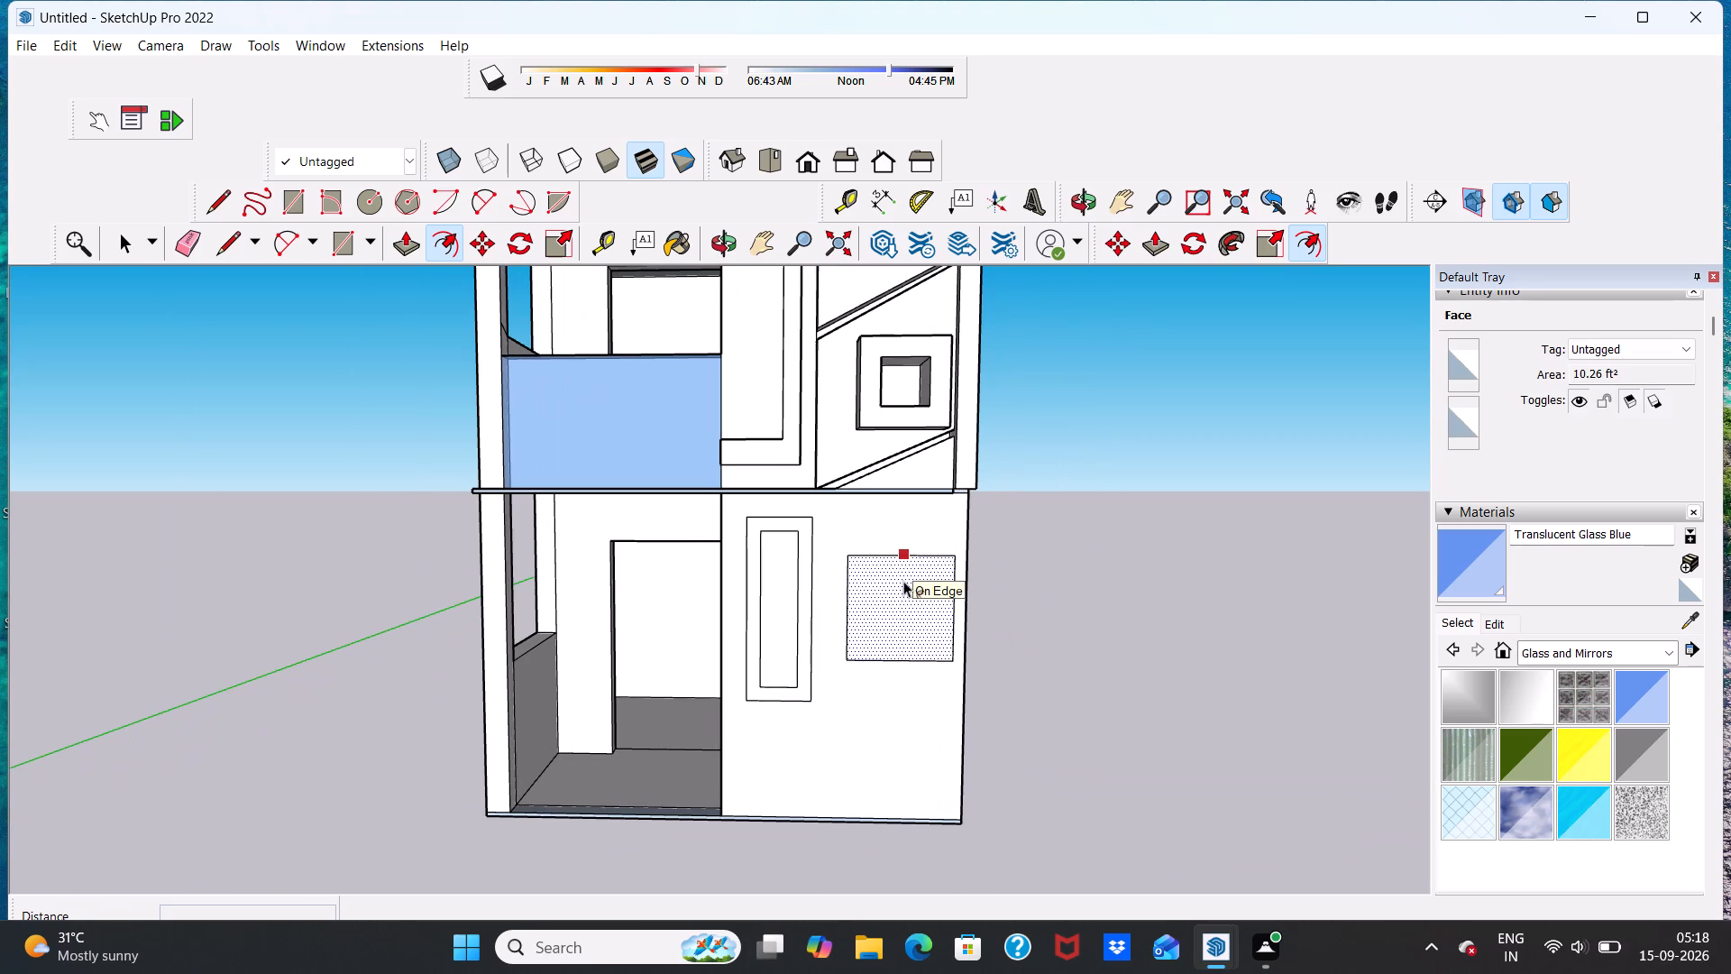
click(903, 581)
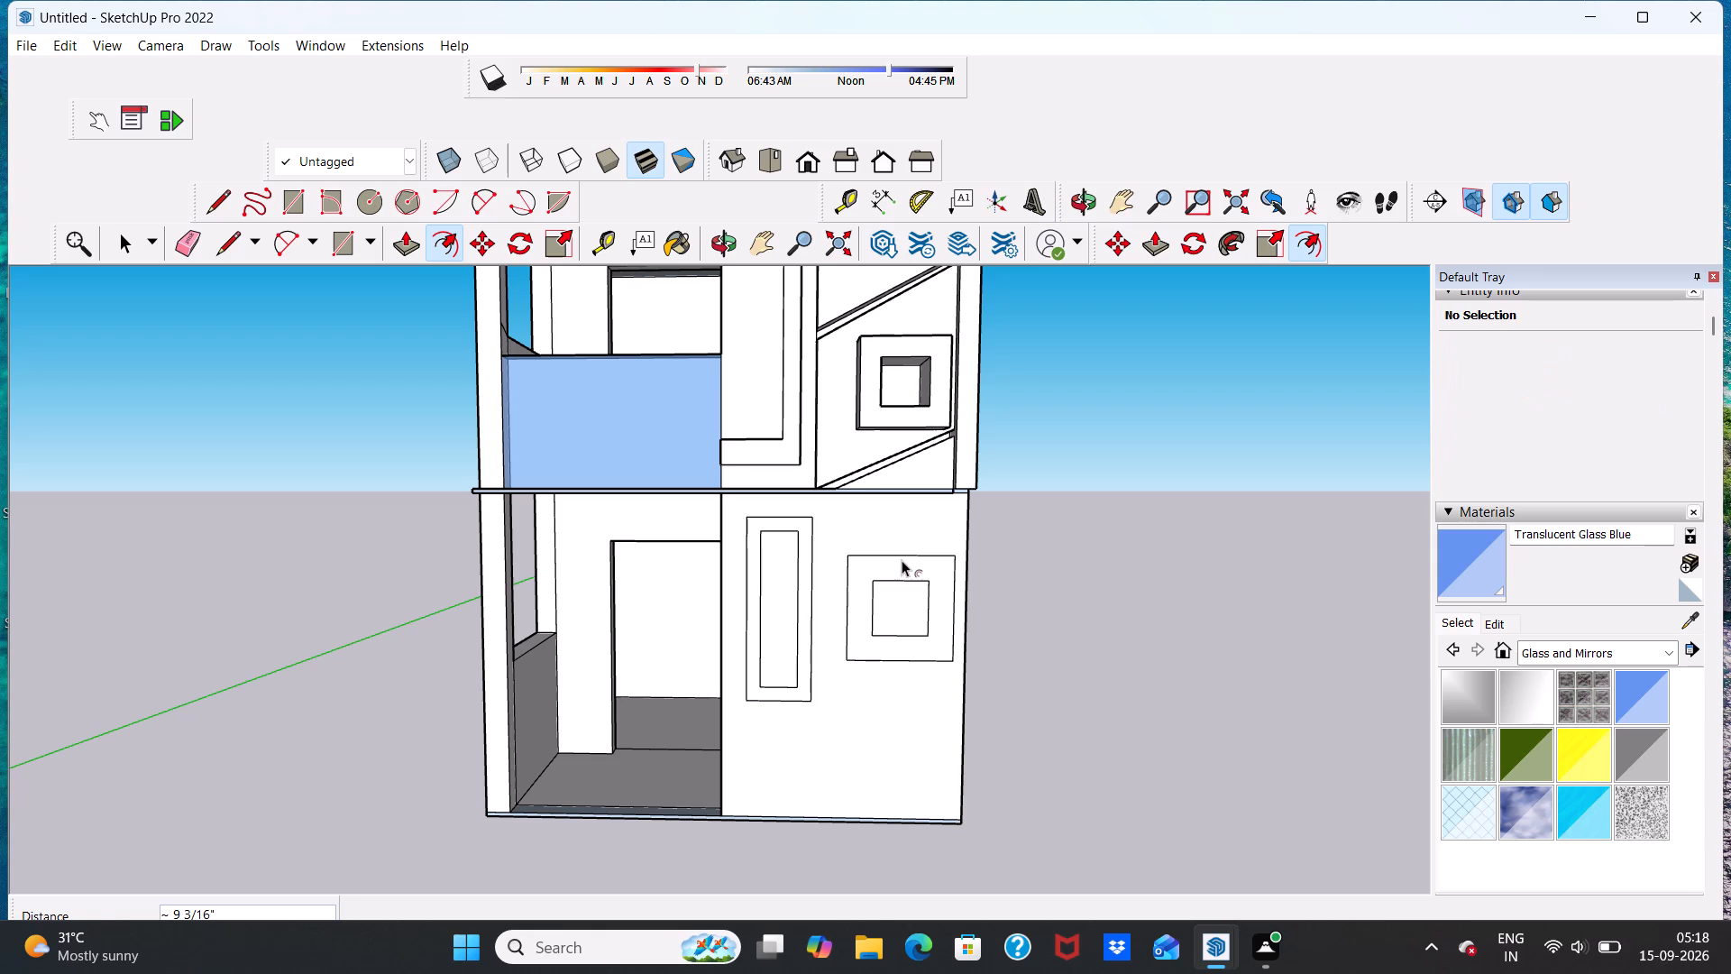
Push/Pull the narrow frame of the tall ground-floor rectangle outward about 4 13/16".
key(space)
scroll(923, 588, down, 10)
scroll(984, 580, up, 6)
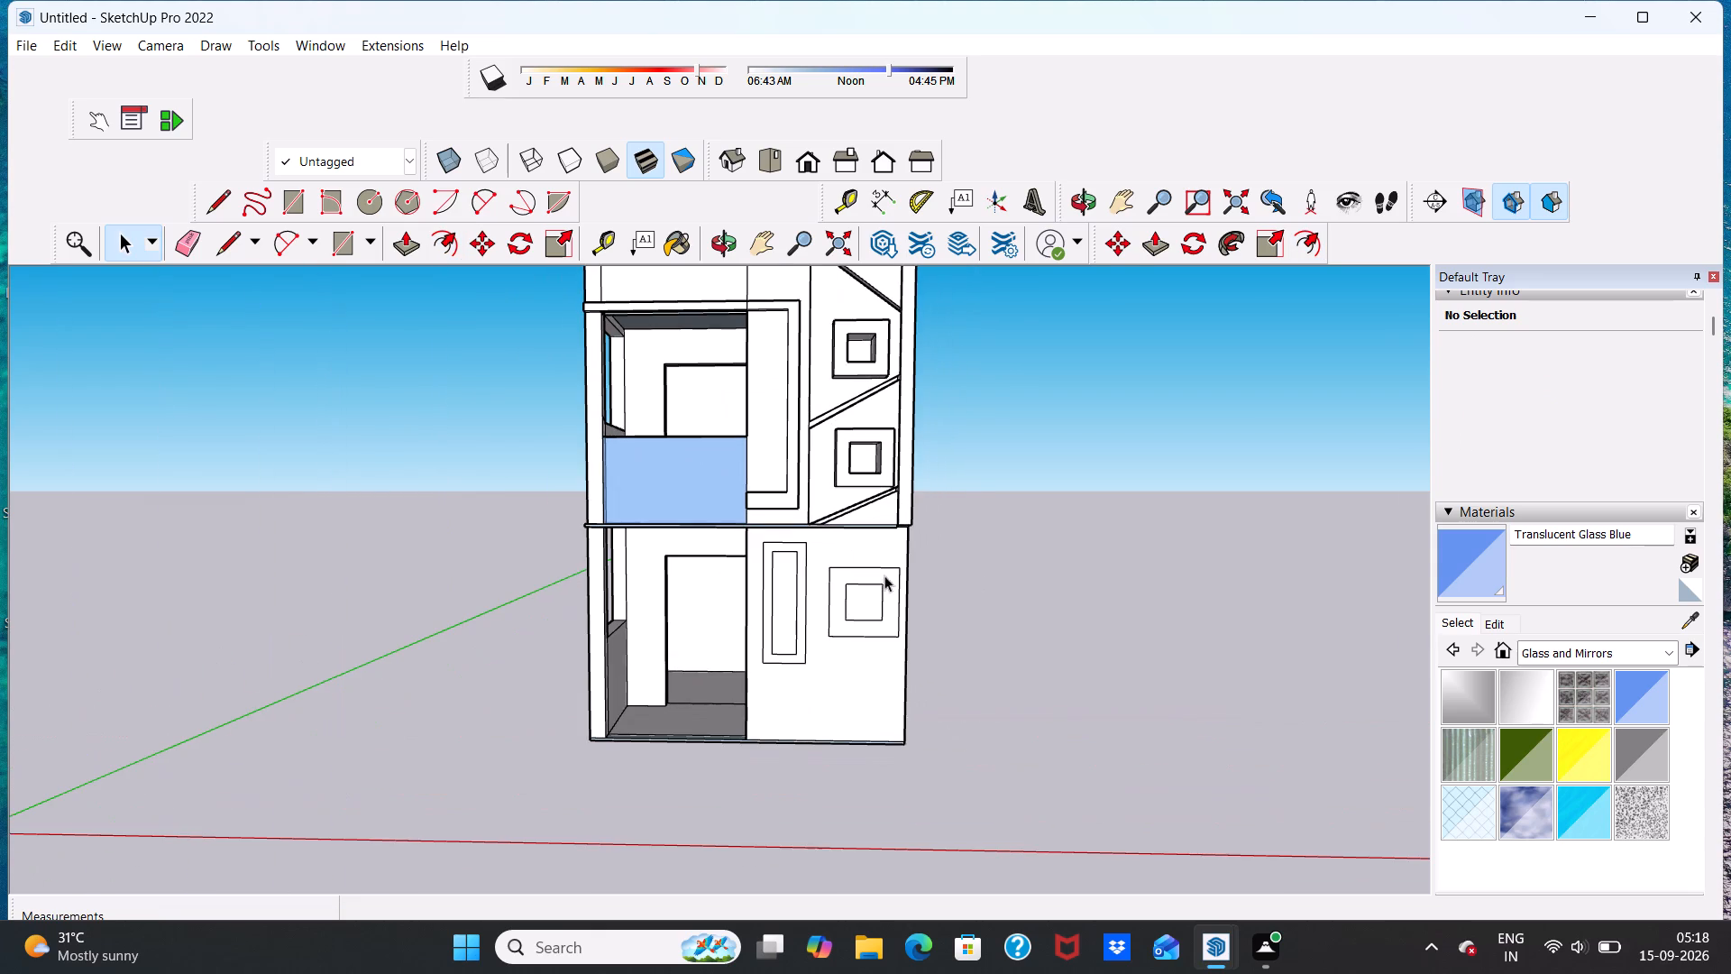
scroll(829, 564, up, 3)
scroll(944, 547, down, 6)
middle_drag(995, 590, 915, 617)
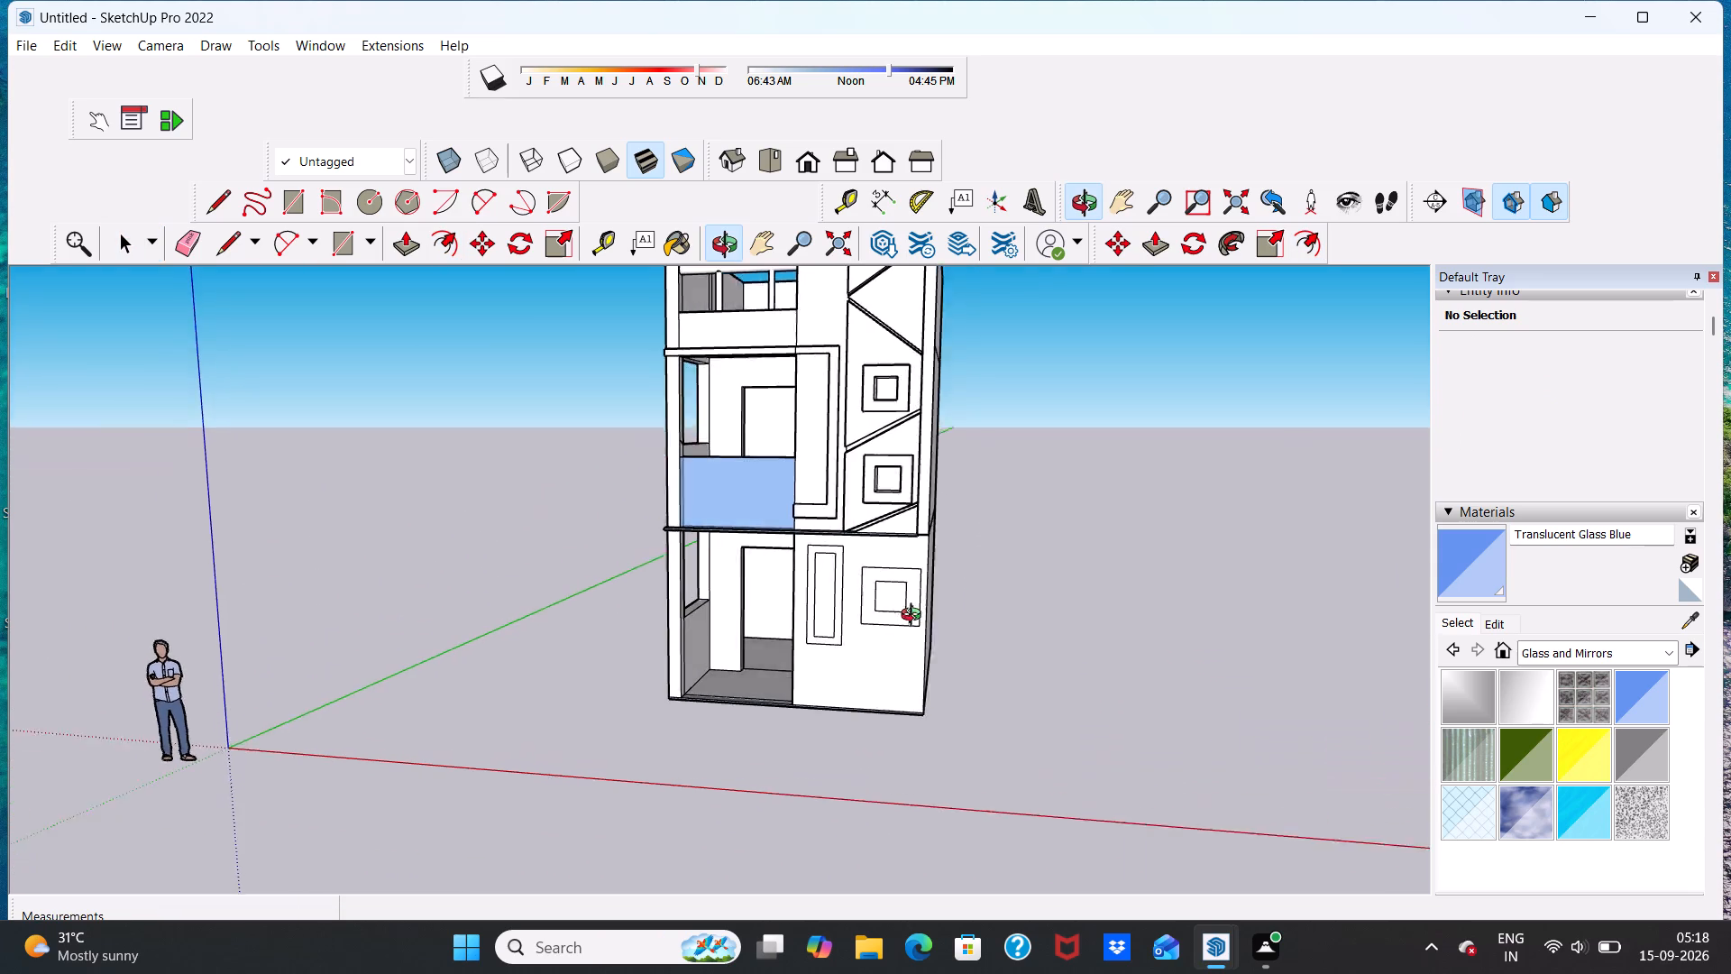
middle_drag(915, 617, 778, 640)
scroll(803, 593, up, 4)
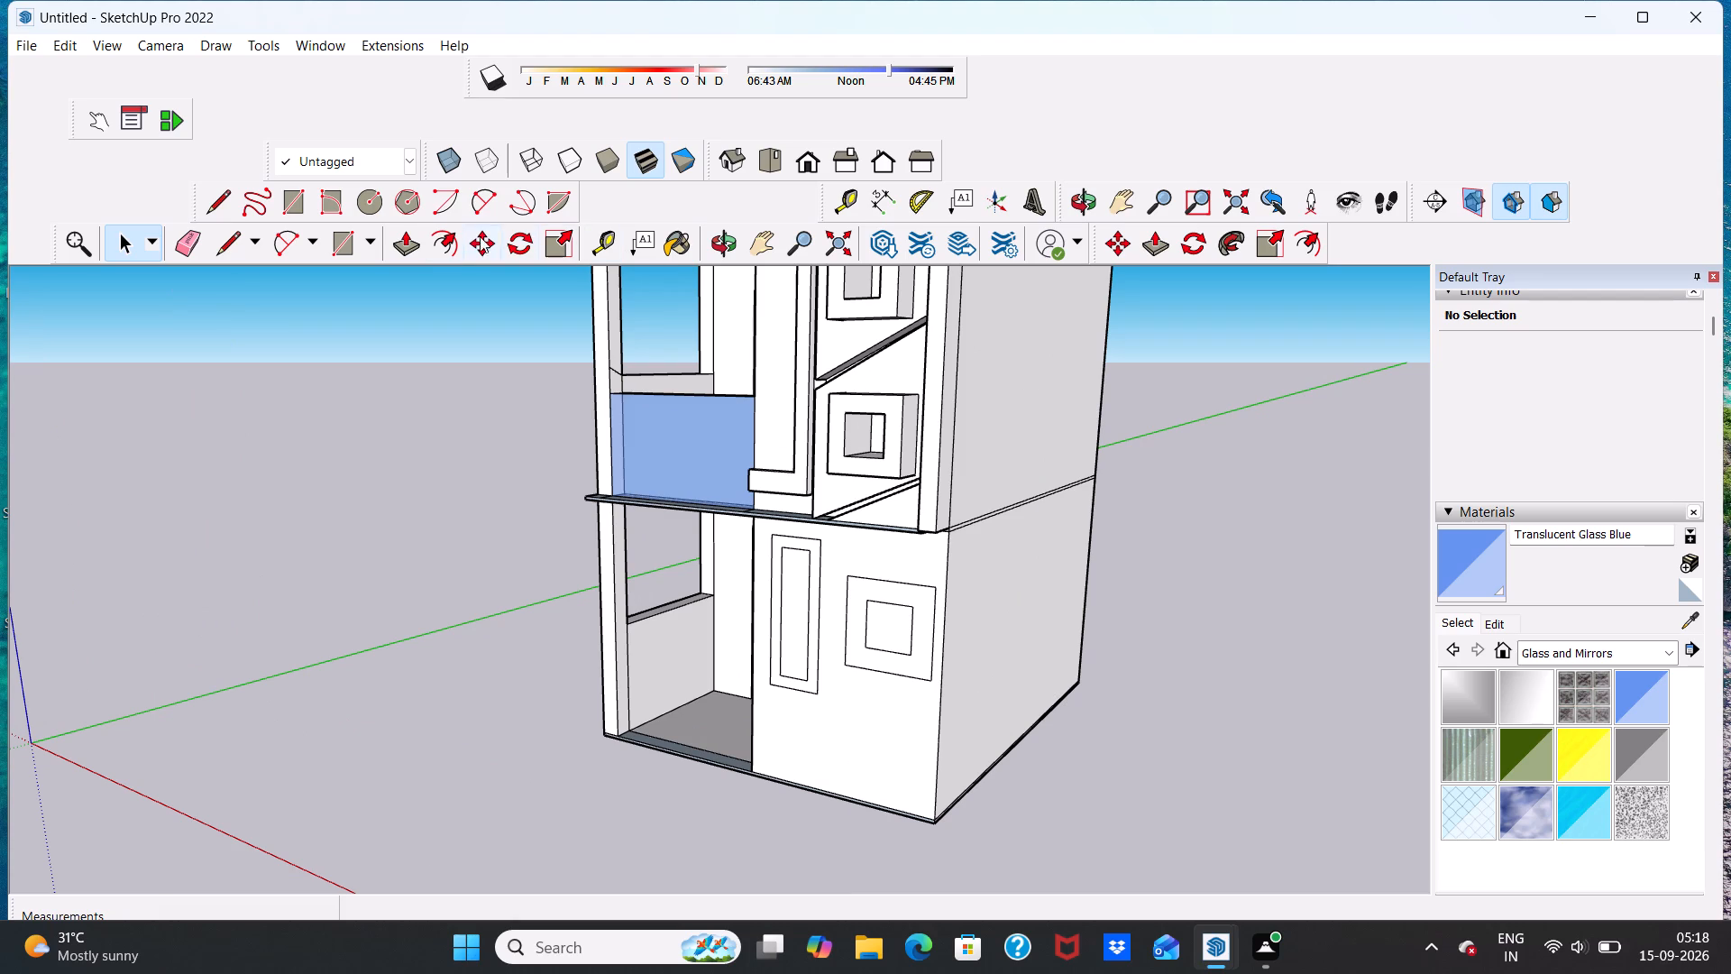
click(409, 240)
scroll(846, 616, up, 5)
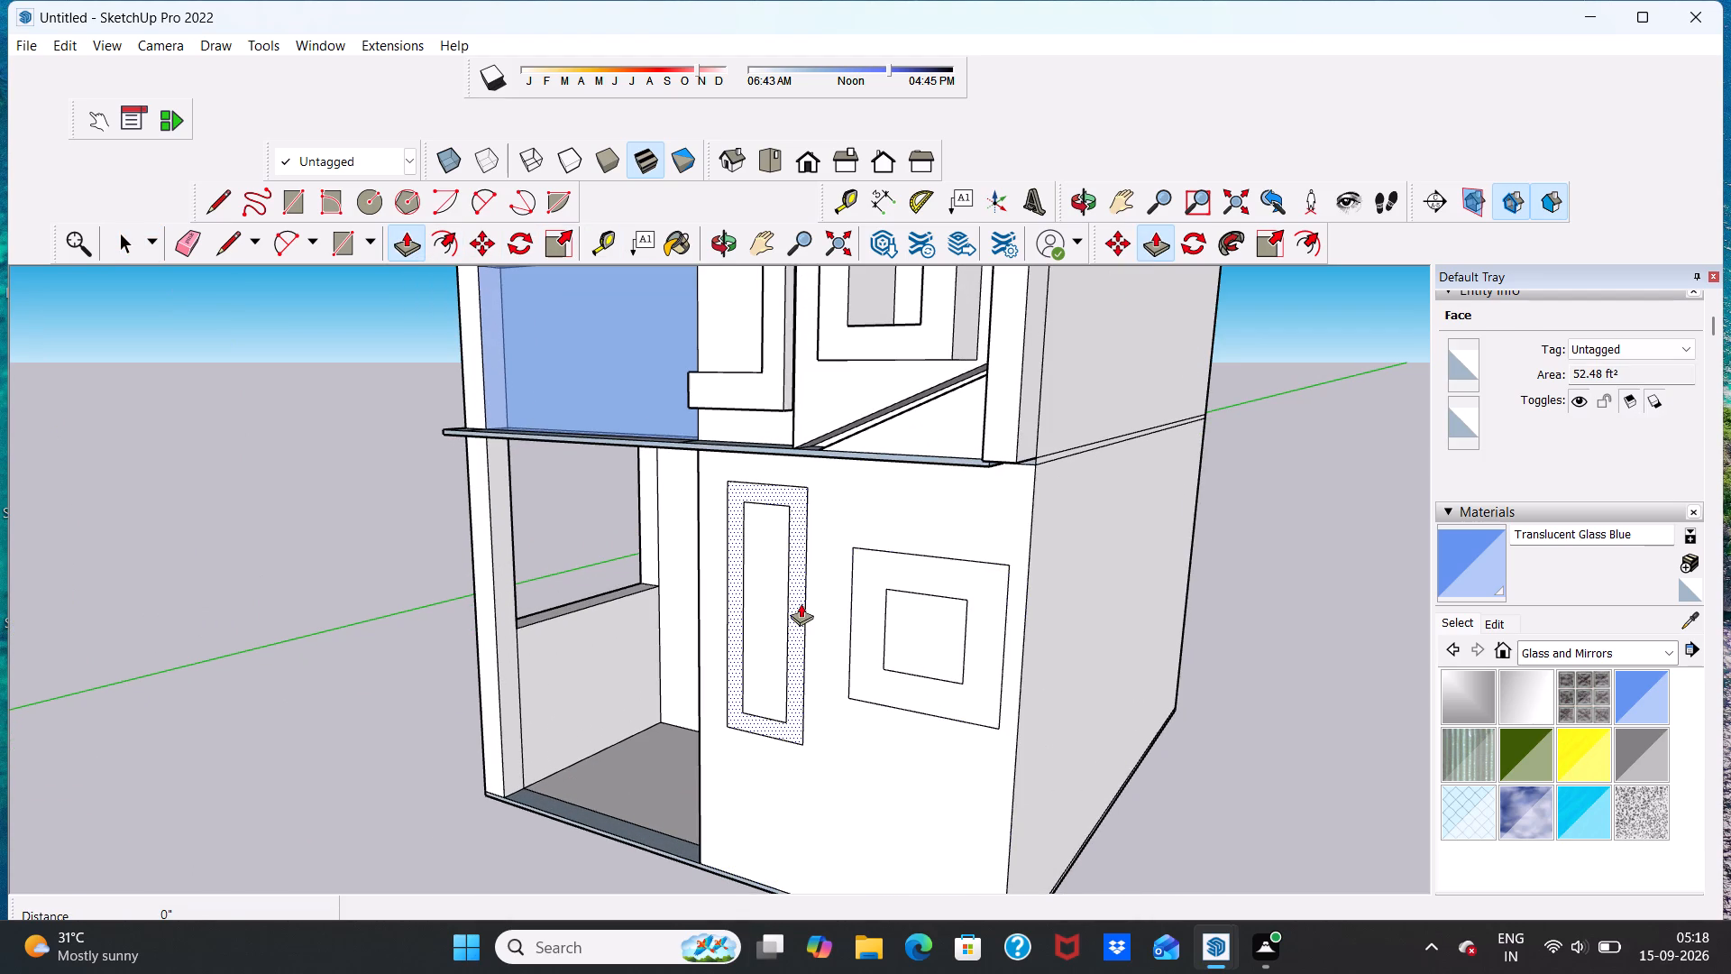
click(801, 603)
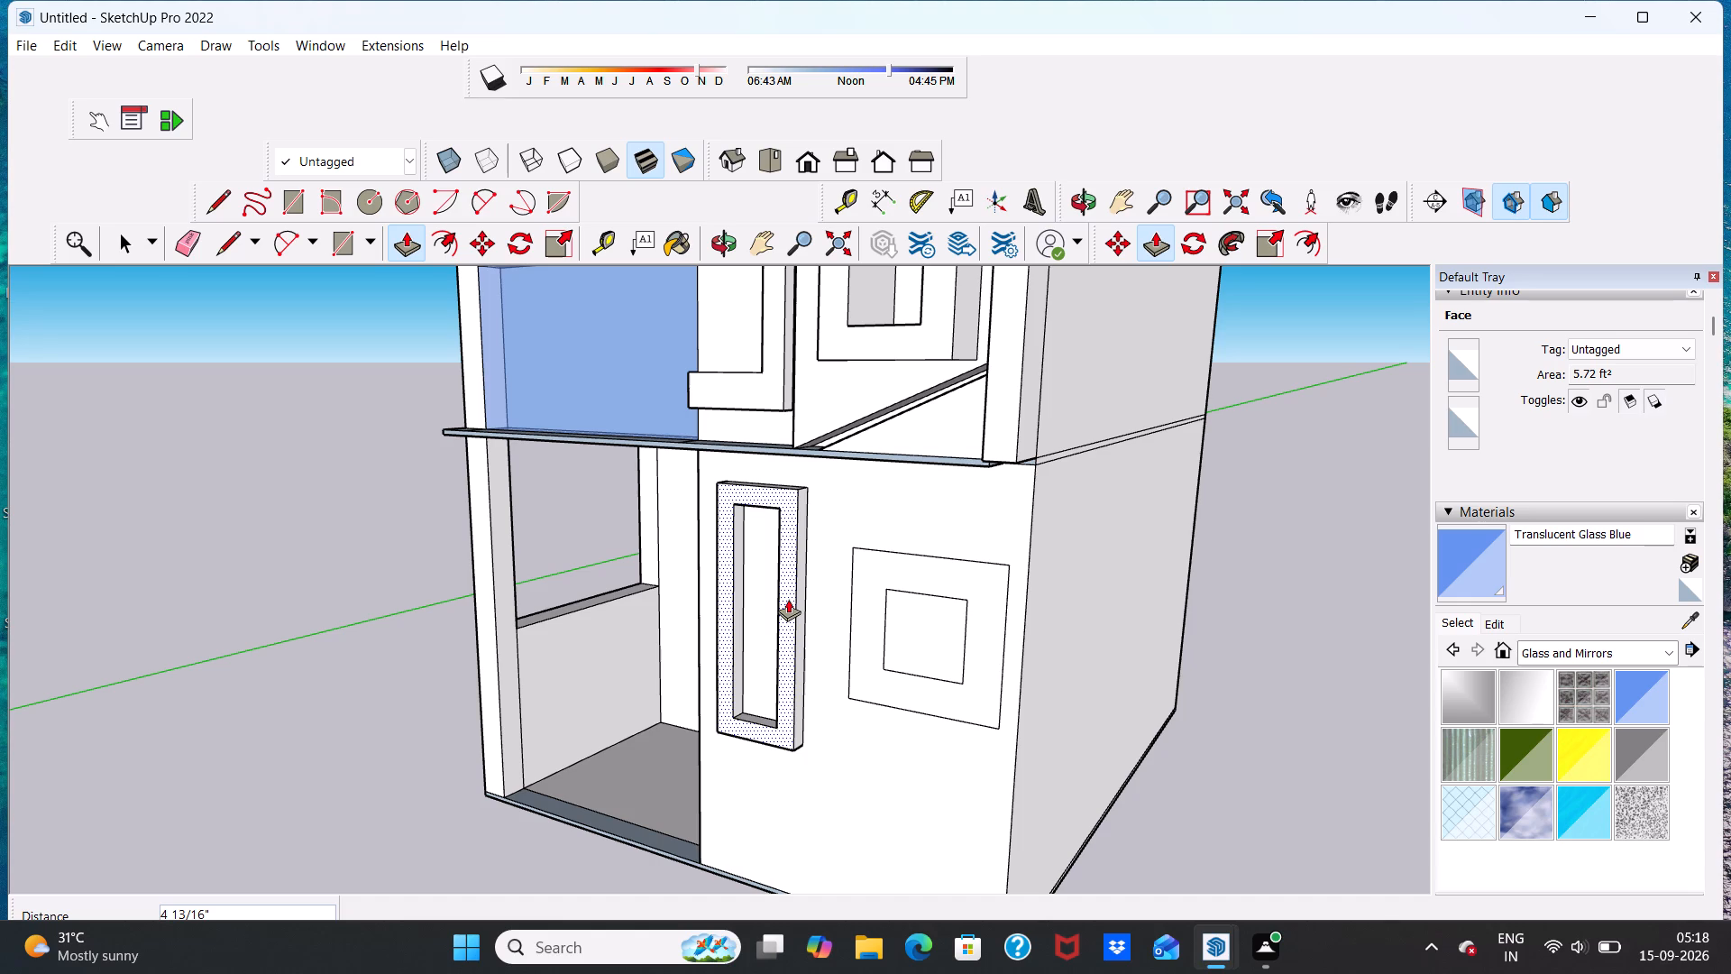
click(788, 599)
Push/Pull the wide frame of the ground-floor square outward to the same 4 13/16" depth as the tall frame.
click(855, 598)
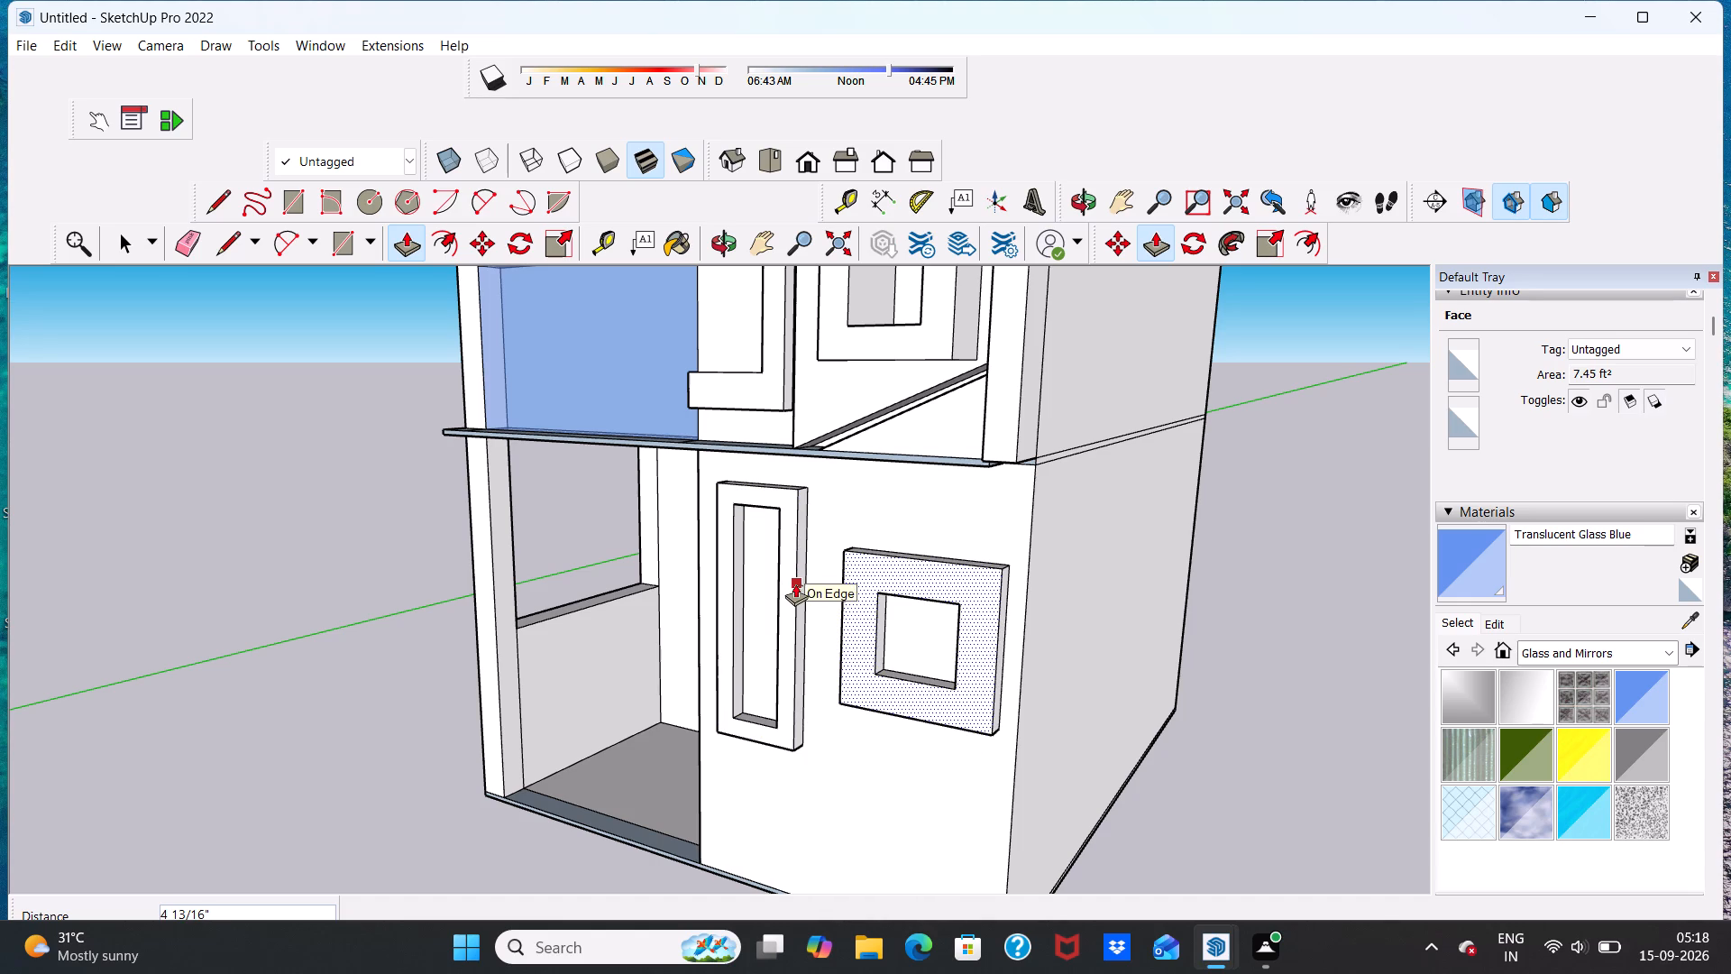
click(795, 583)
key(space)
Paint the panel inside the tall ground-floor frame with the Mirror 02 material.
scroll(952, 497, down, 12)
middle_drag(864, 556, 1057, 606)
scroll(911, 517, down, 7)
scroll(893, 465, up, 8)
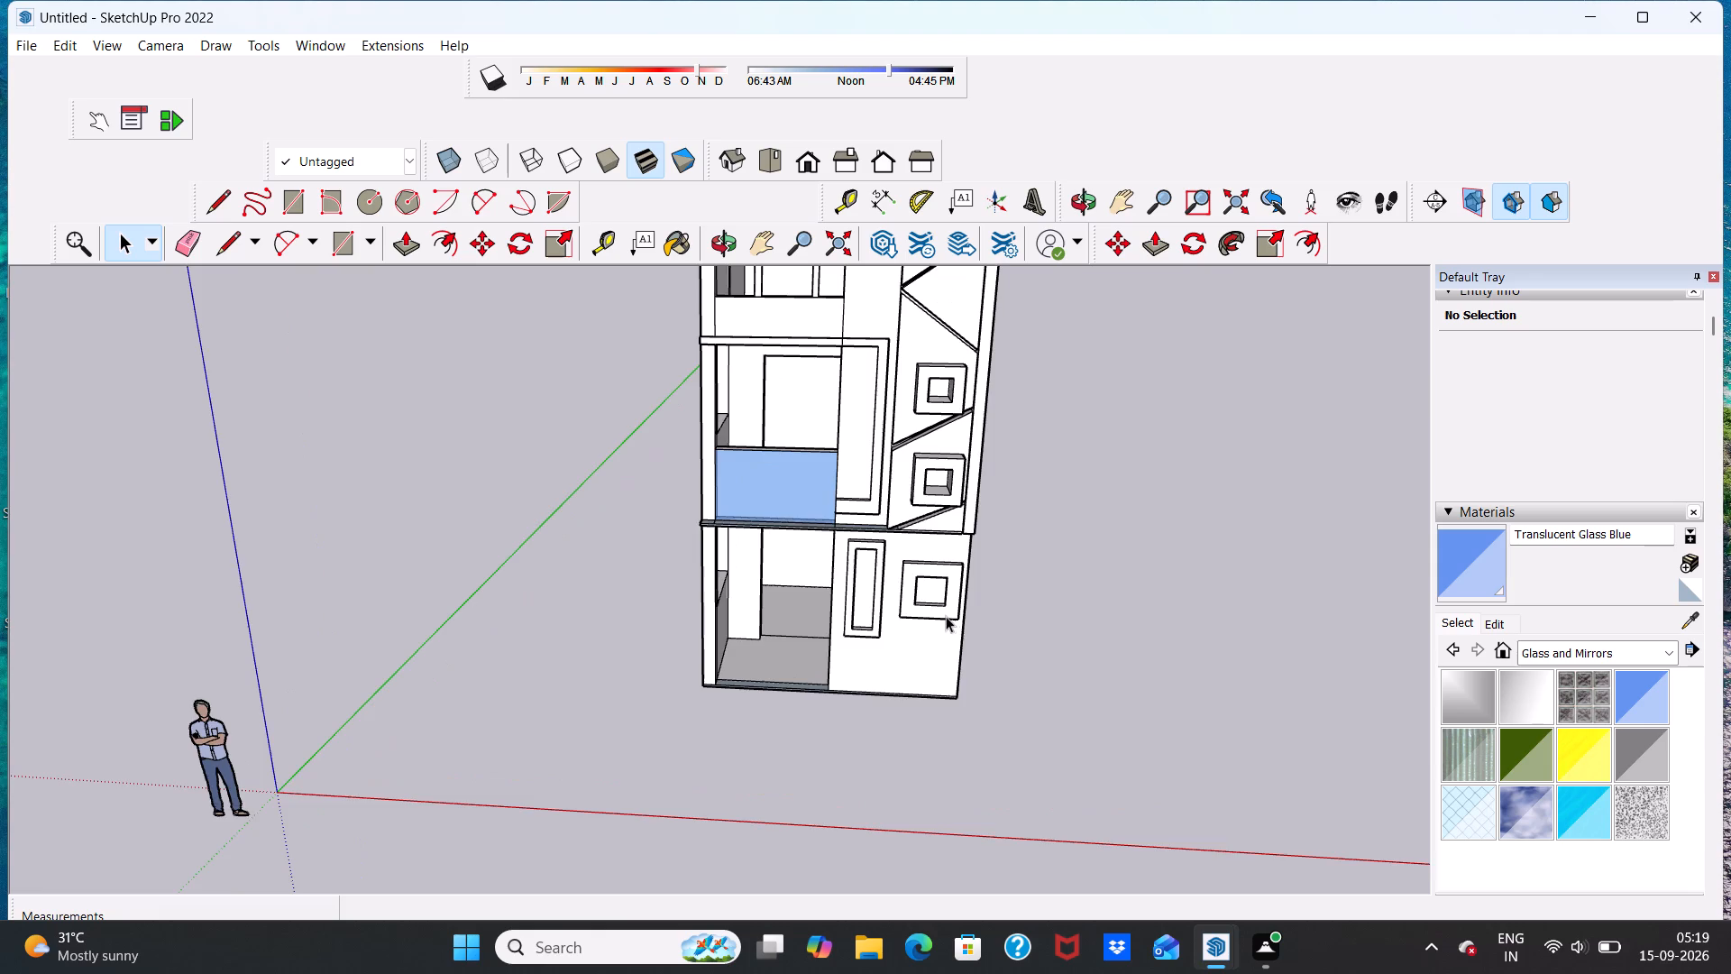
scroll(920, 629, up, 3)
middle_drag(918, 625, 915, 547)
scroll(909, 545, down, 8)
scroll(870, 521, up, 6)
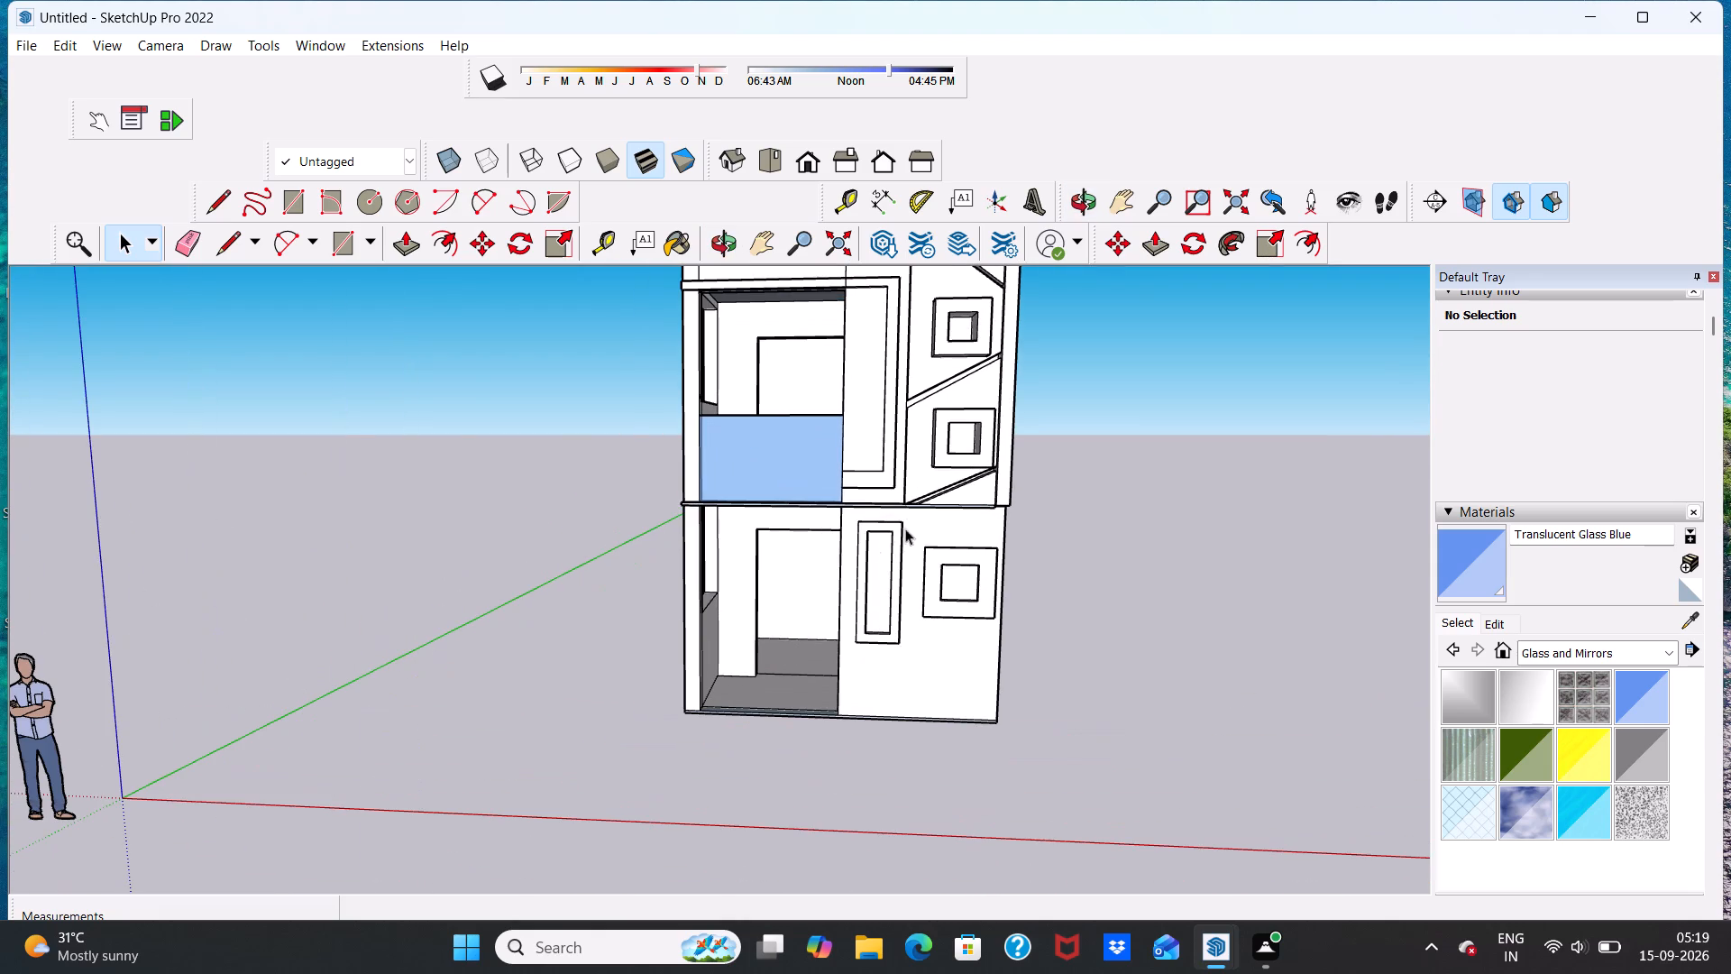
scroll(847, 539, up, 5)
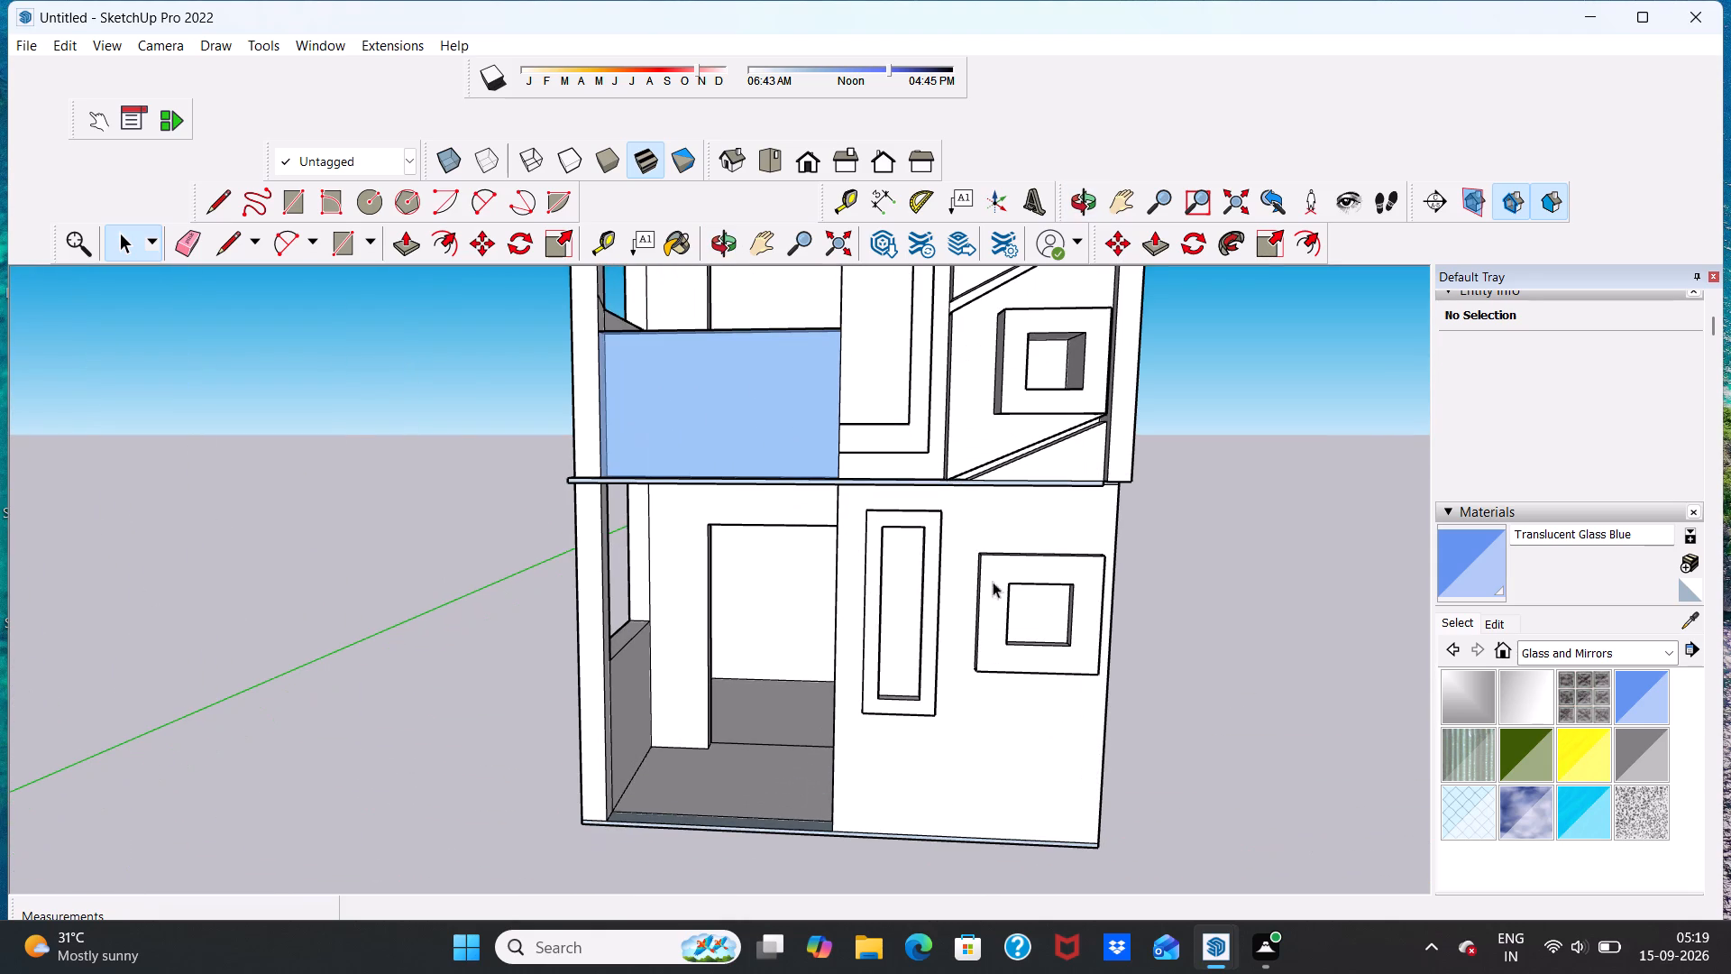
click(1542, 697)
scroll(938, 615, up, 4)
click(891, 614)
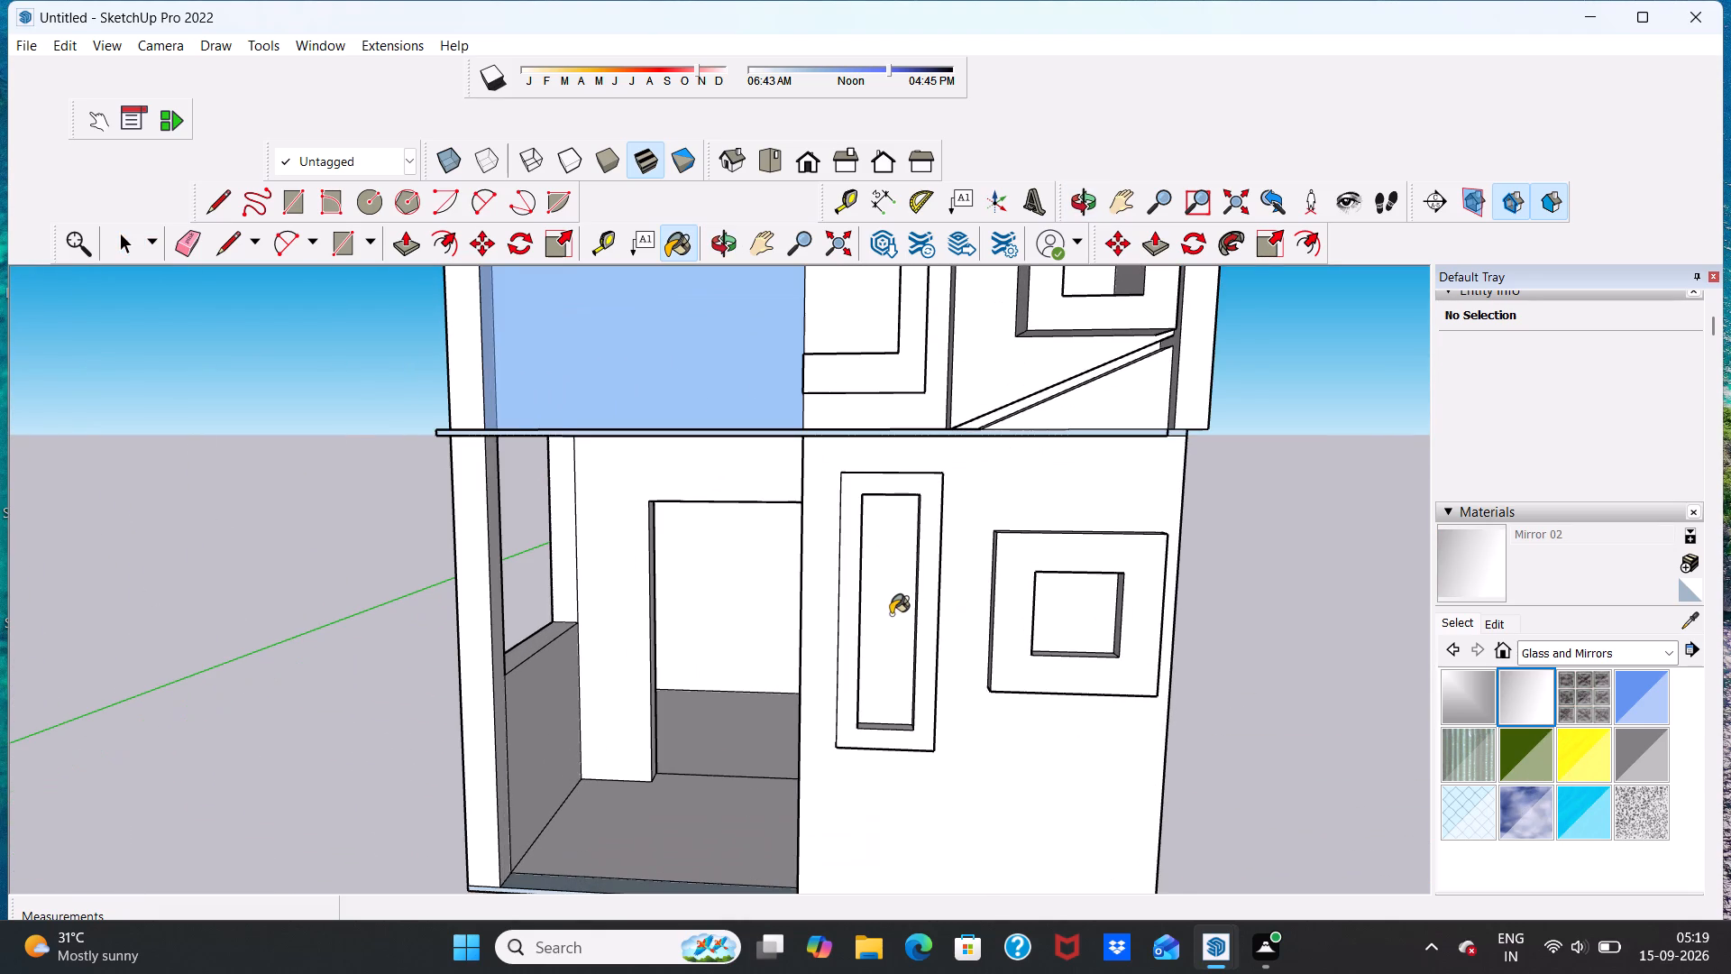
Paint the panel inside the tall ground-floor frame with Translucent Glass Tinted.
scroll(889, 614, down, 5)
click(1584, 821)
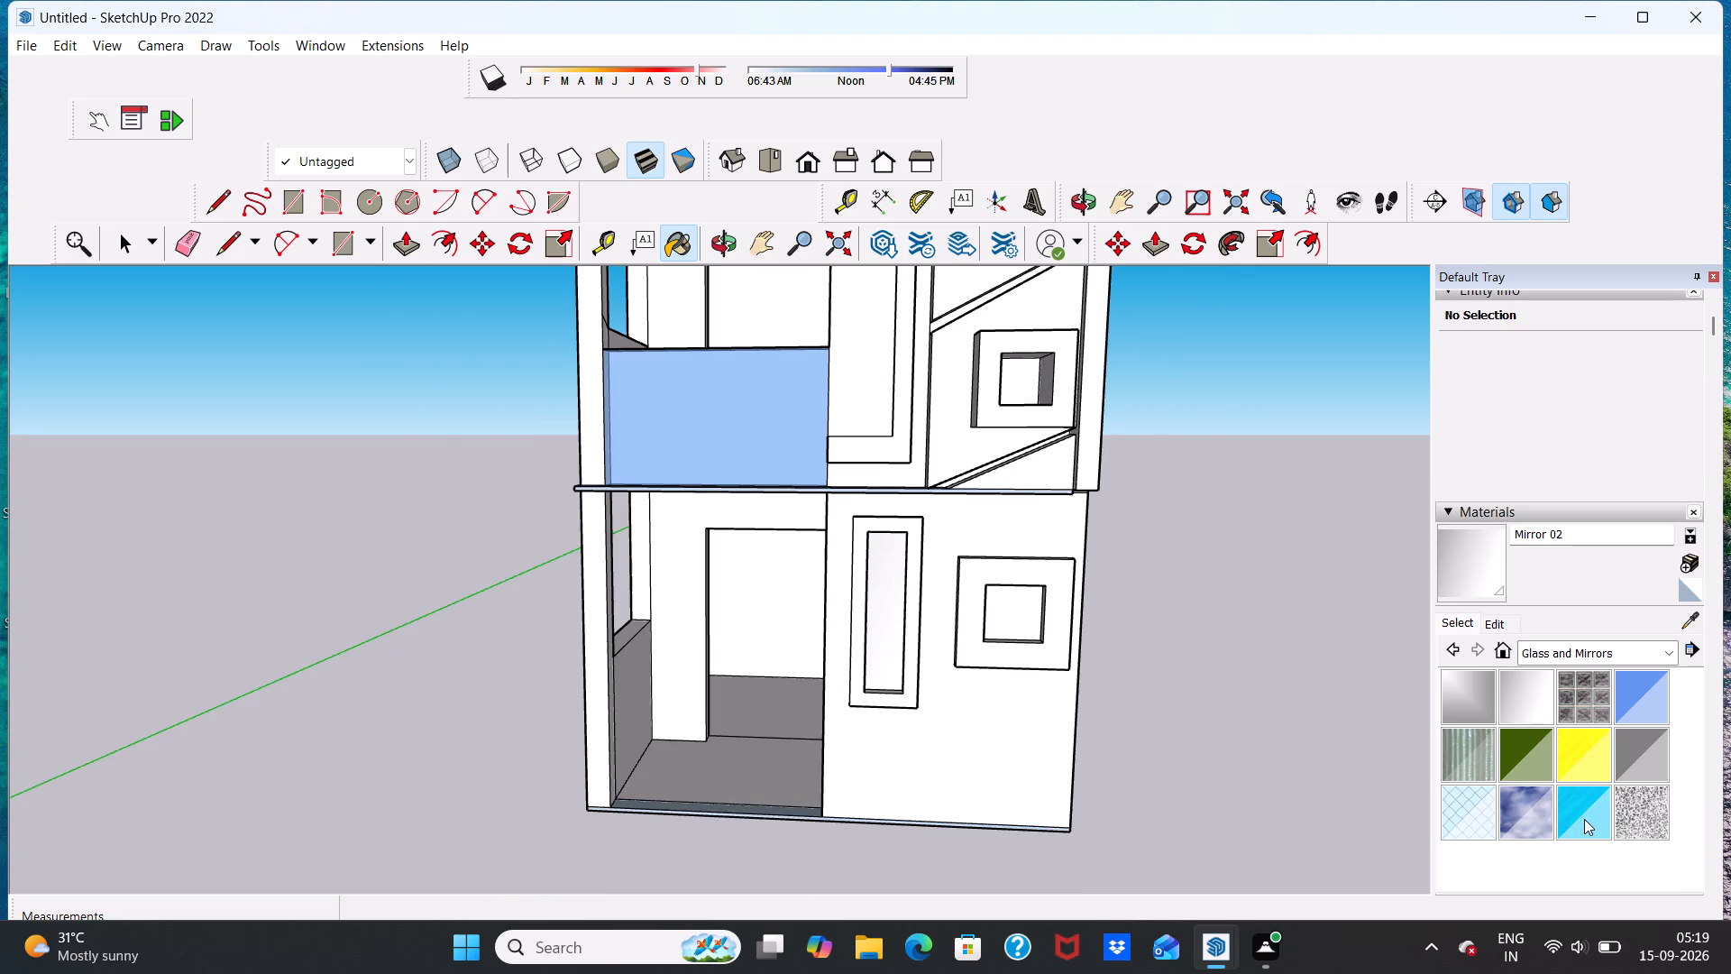
click(881, 588)
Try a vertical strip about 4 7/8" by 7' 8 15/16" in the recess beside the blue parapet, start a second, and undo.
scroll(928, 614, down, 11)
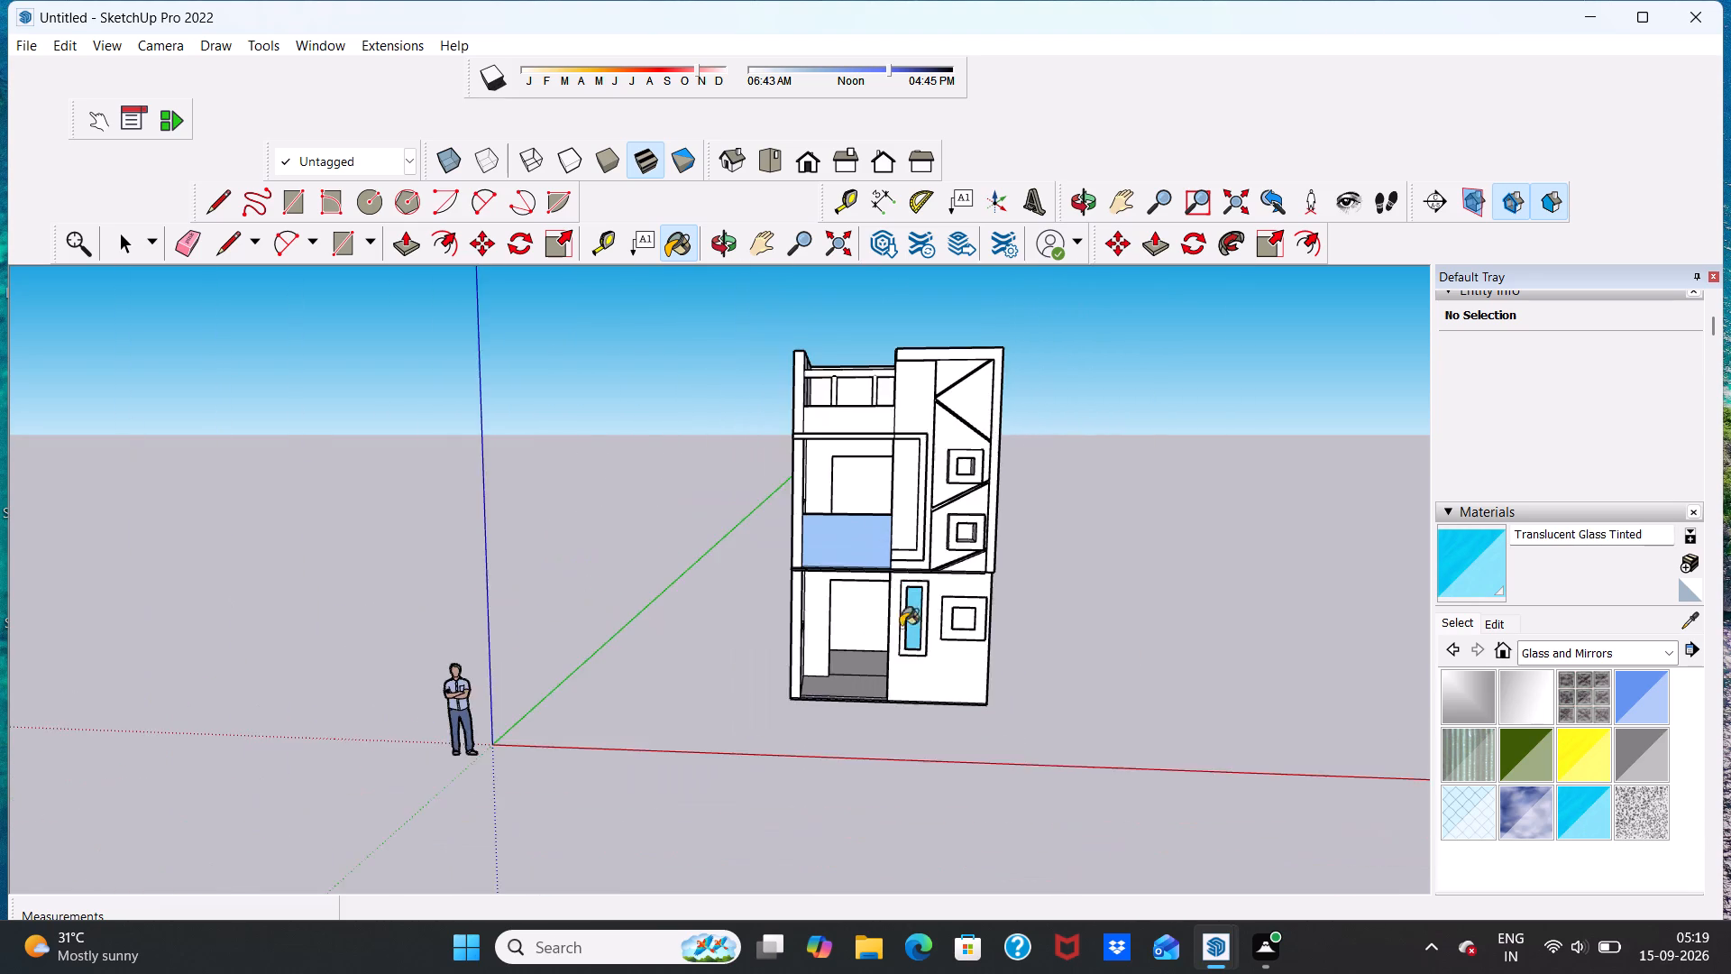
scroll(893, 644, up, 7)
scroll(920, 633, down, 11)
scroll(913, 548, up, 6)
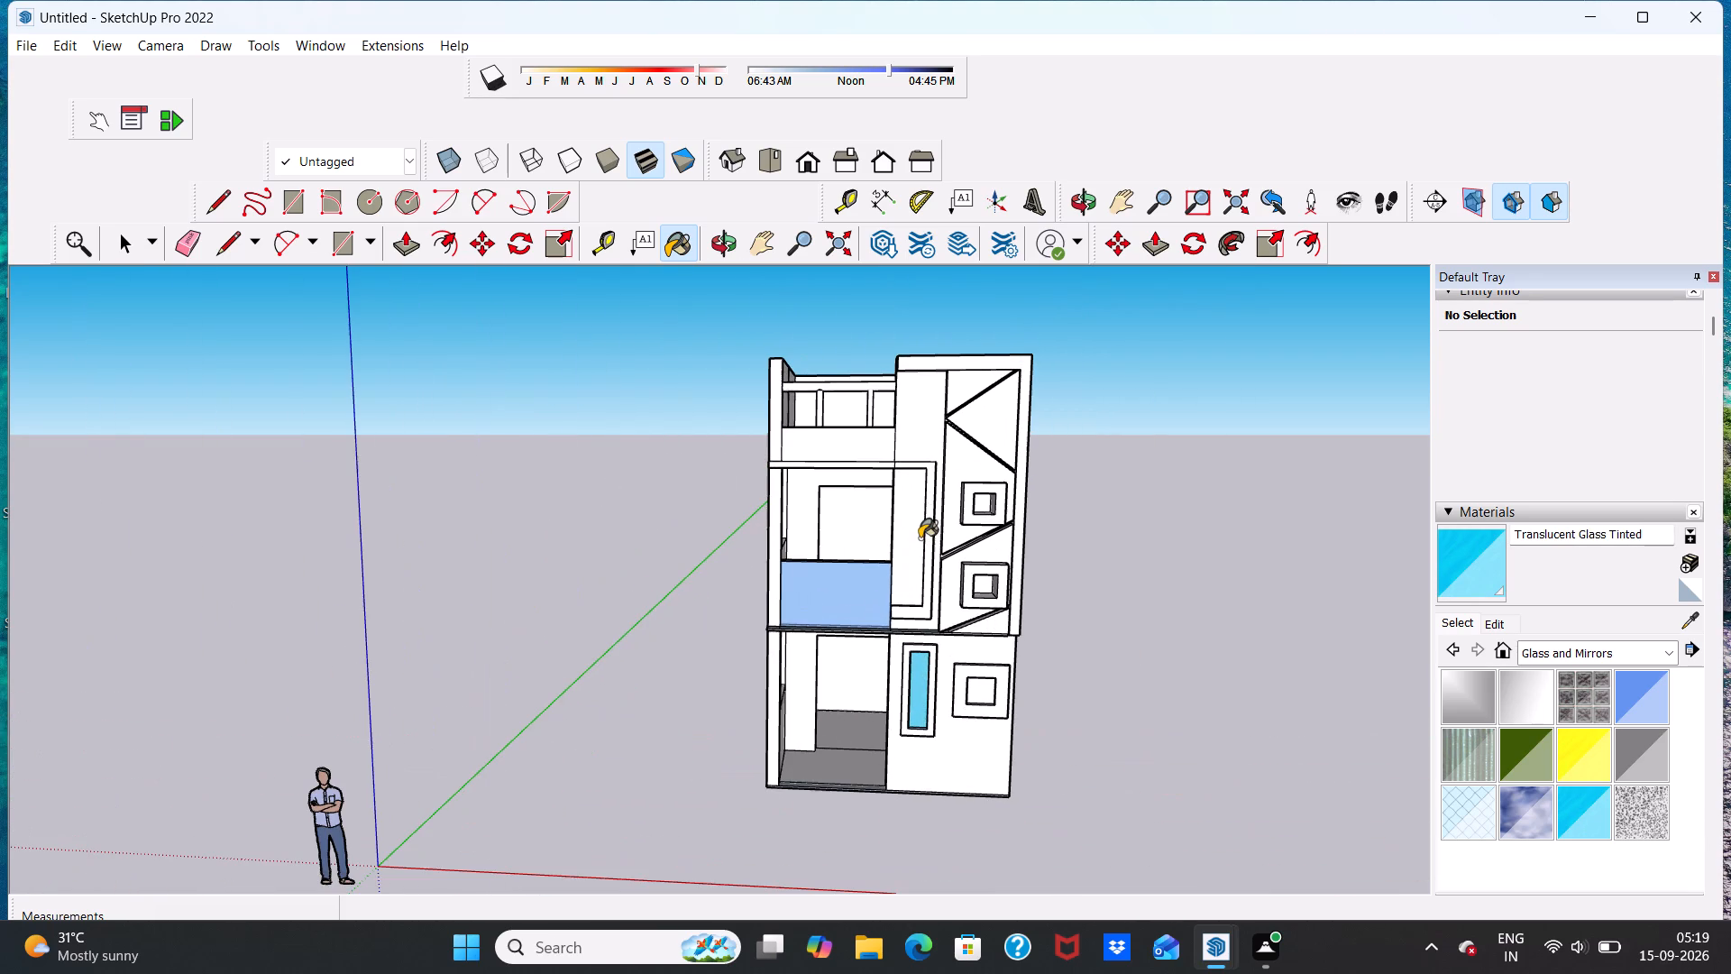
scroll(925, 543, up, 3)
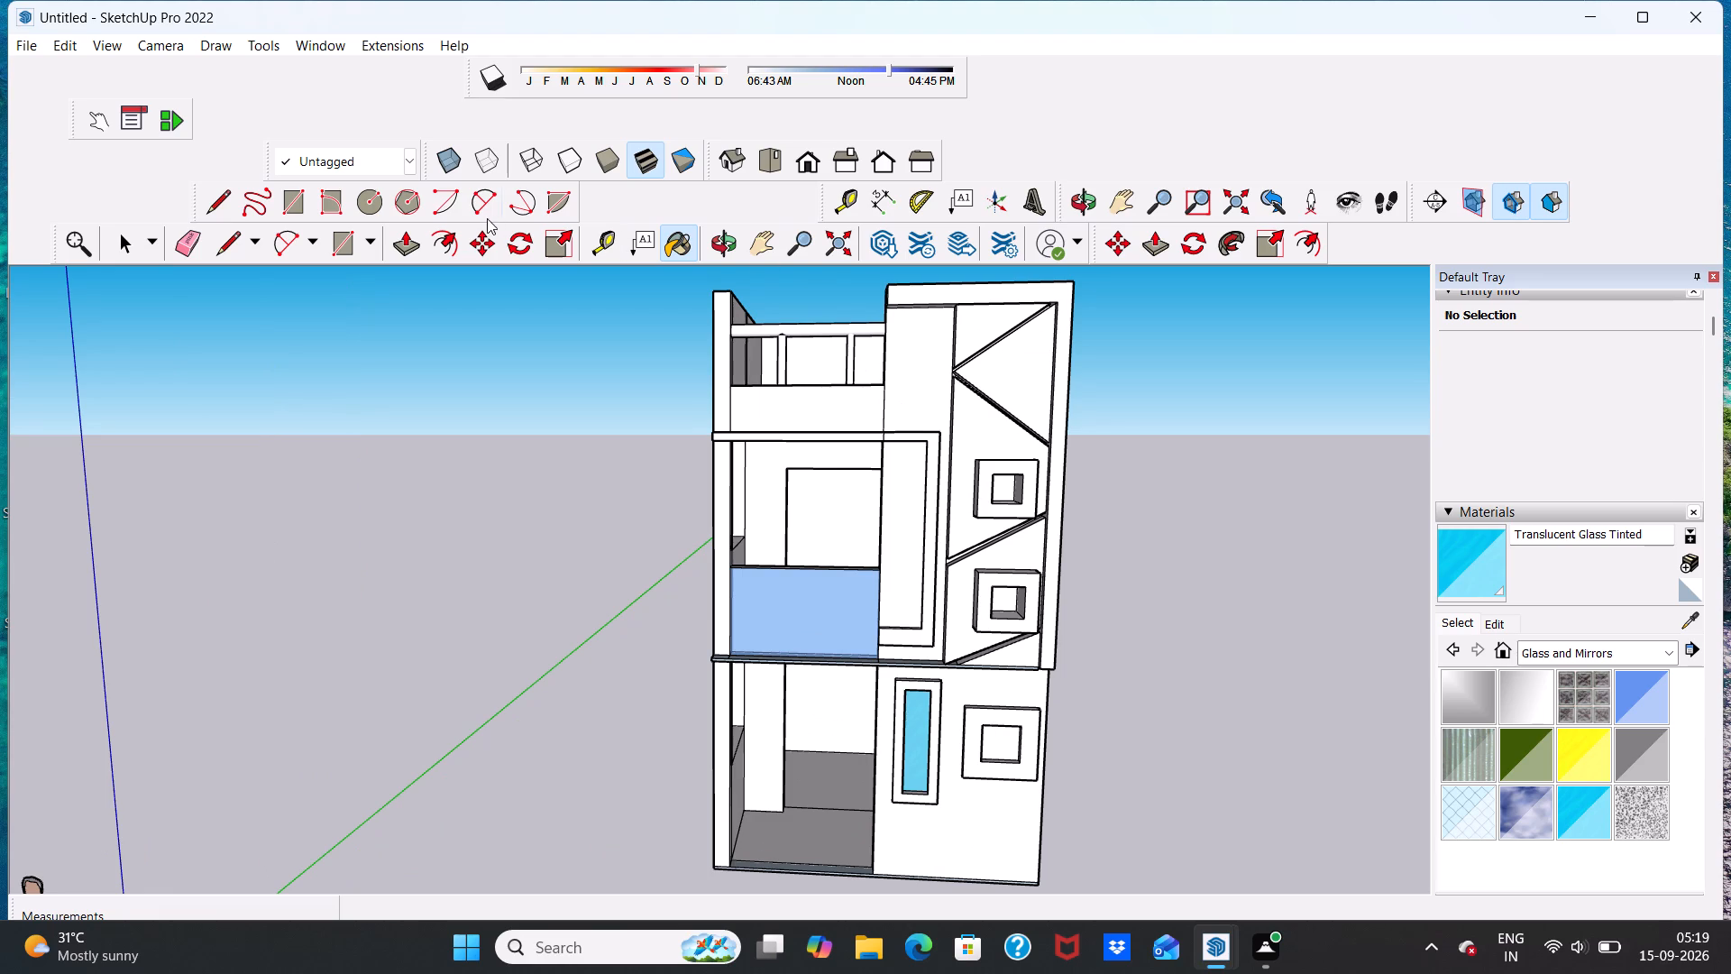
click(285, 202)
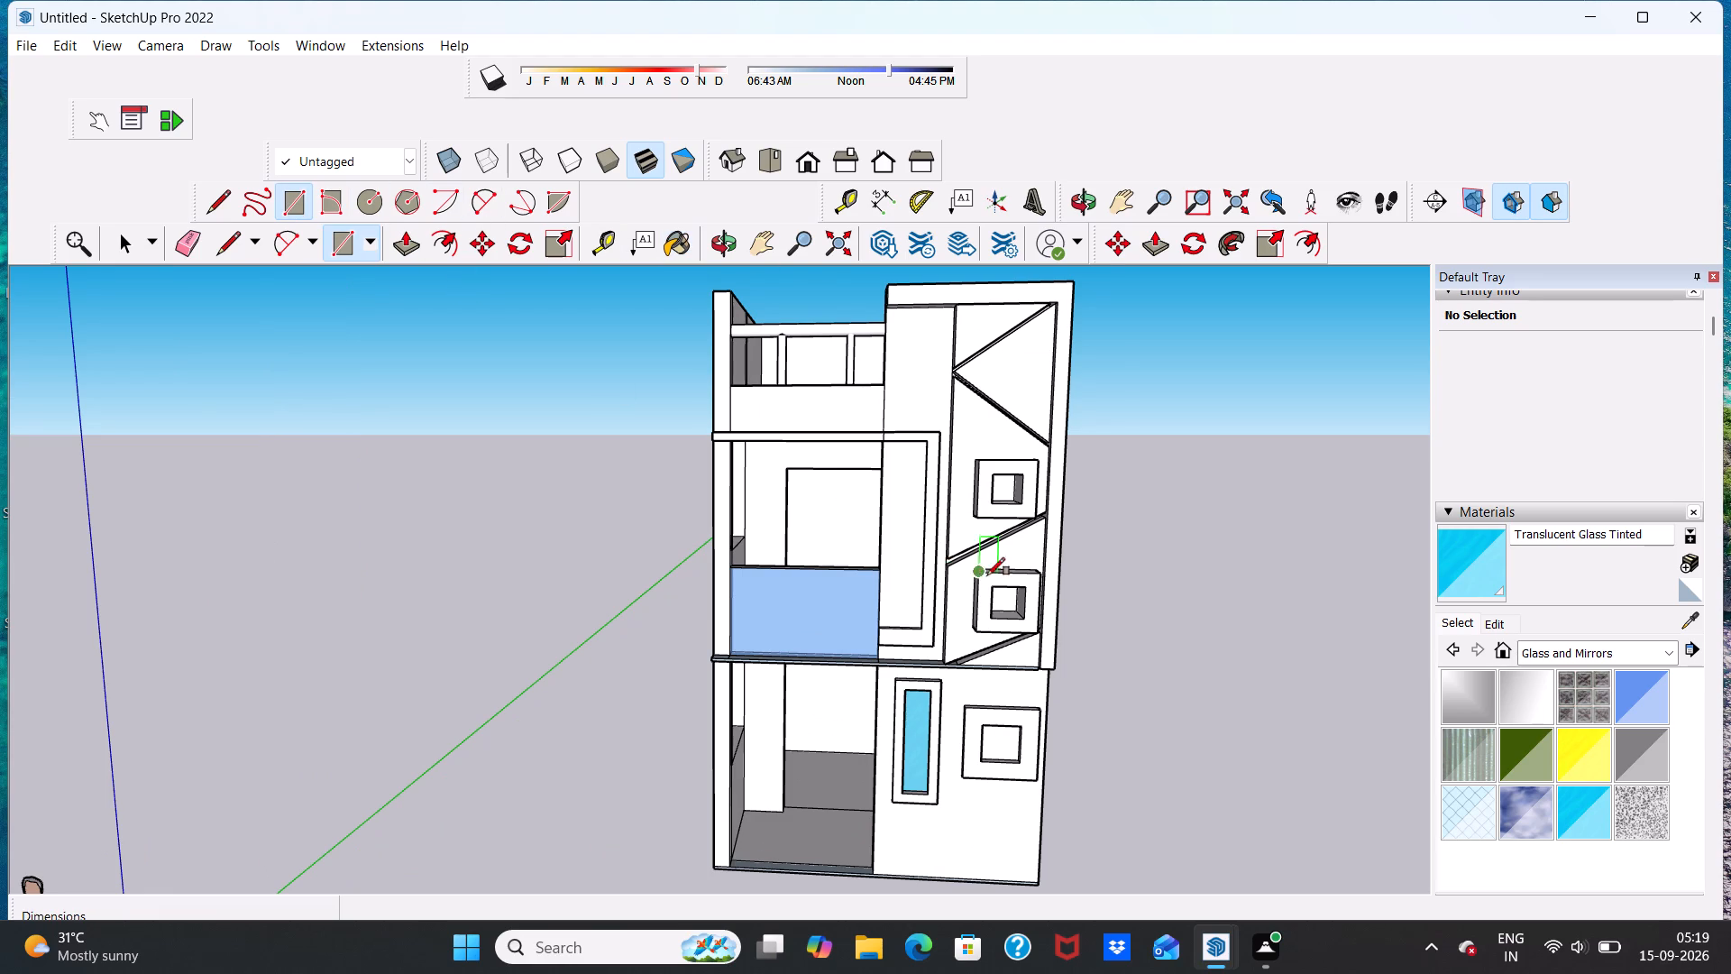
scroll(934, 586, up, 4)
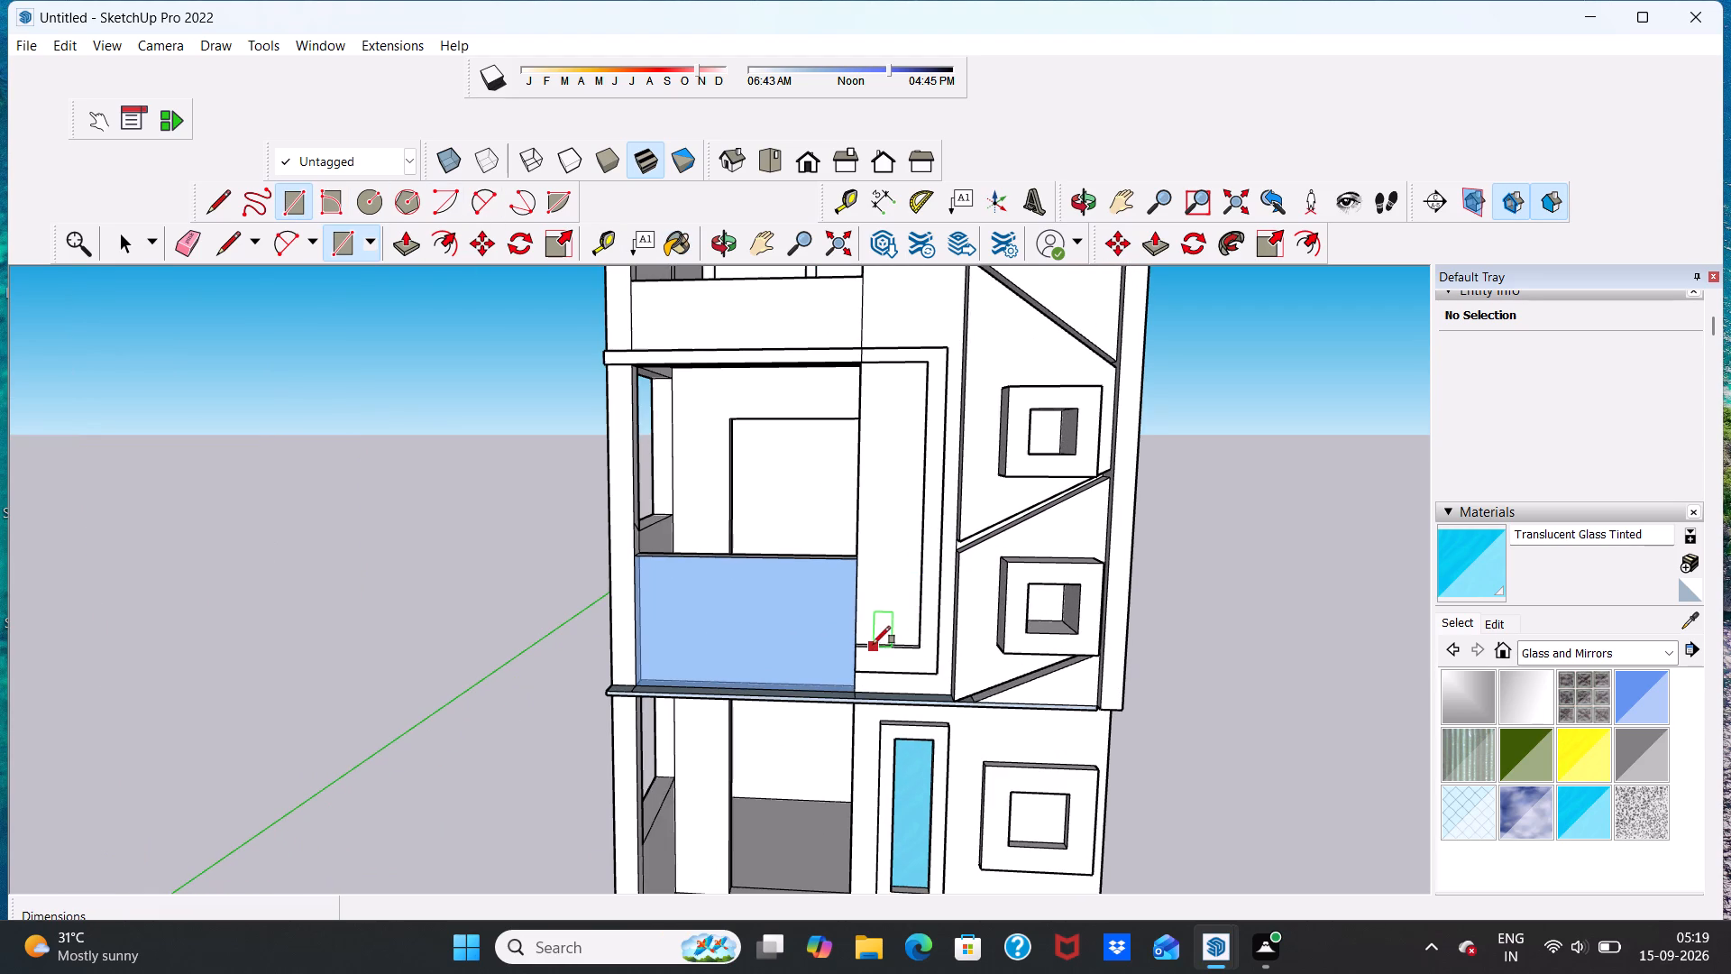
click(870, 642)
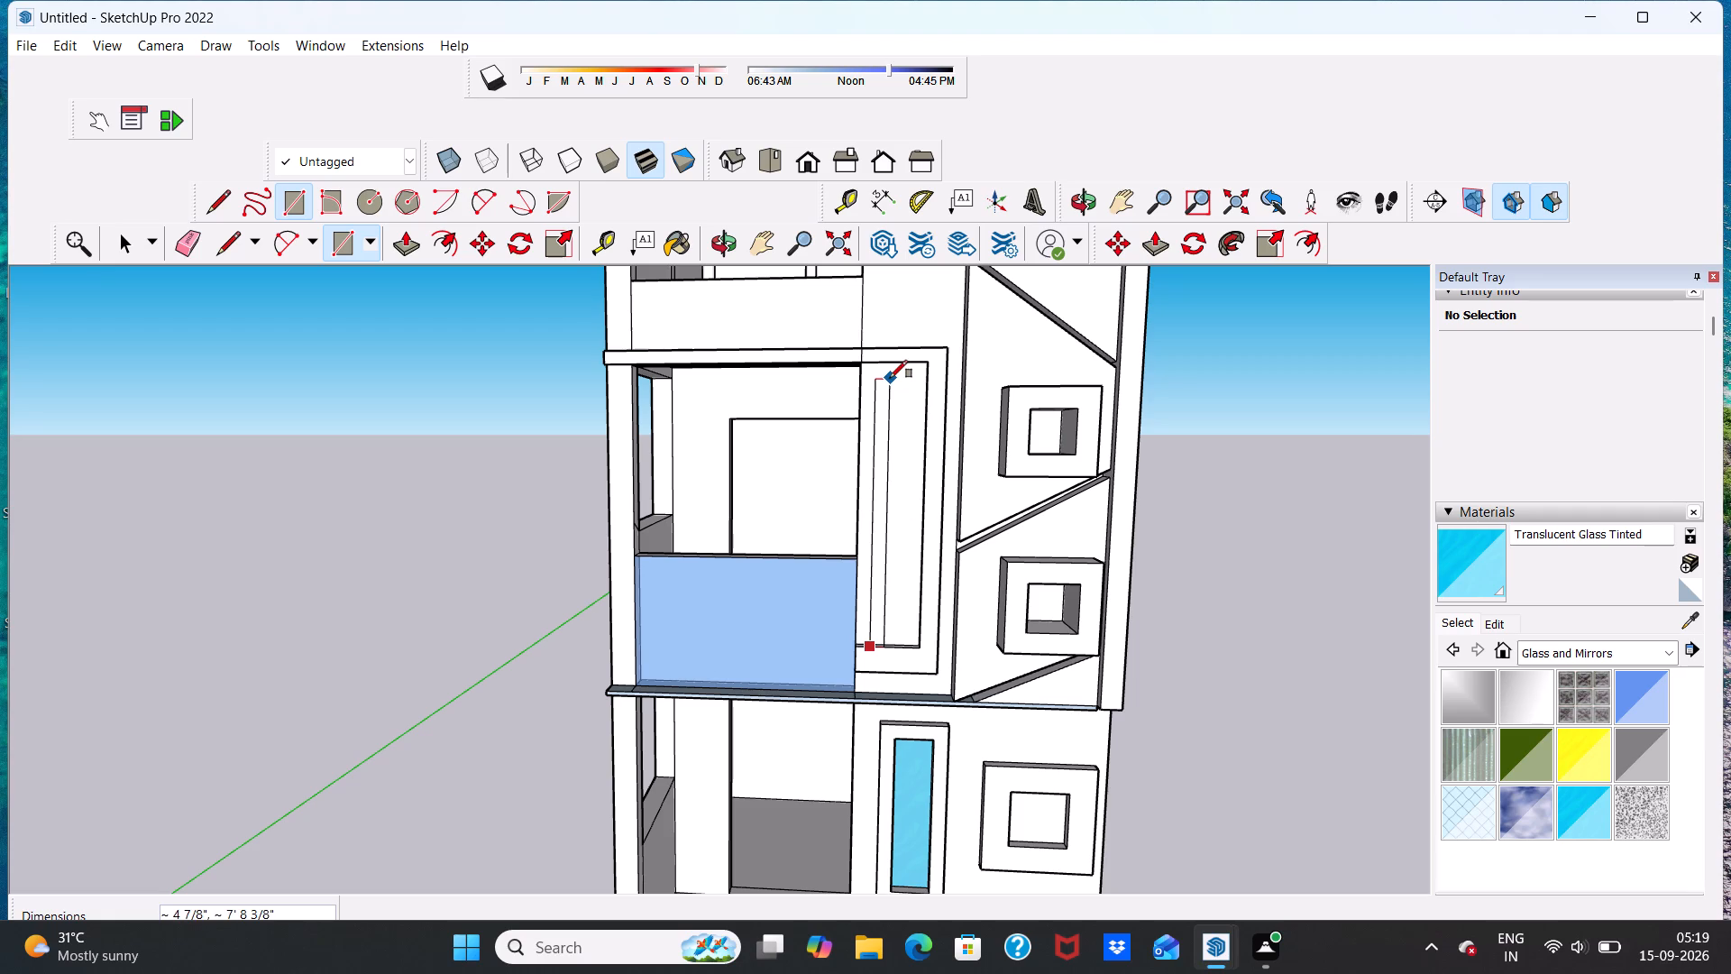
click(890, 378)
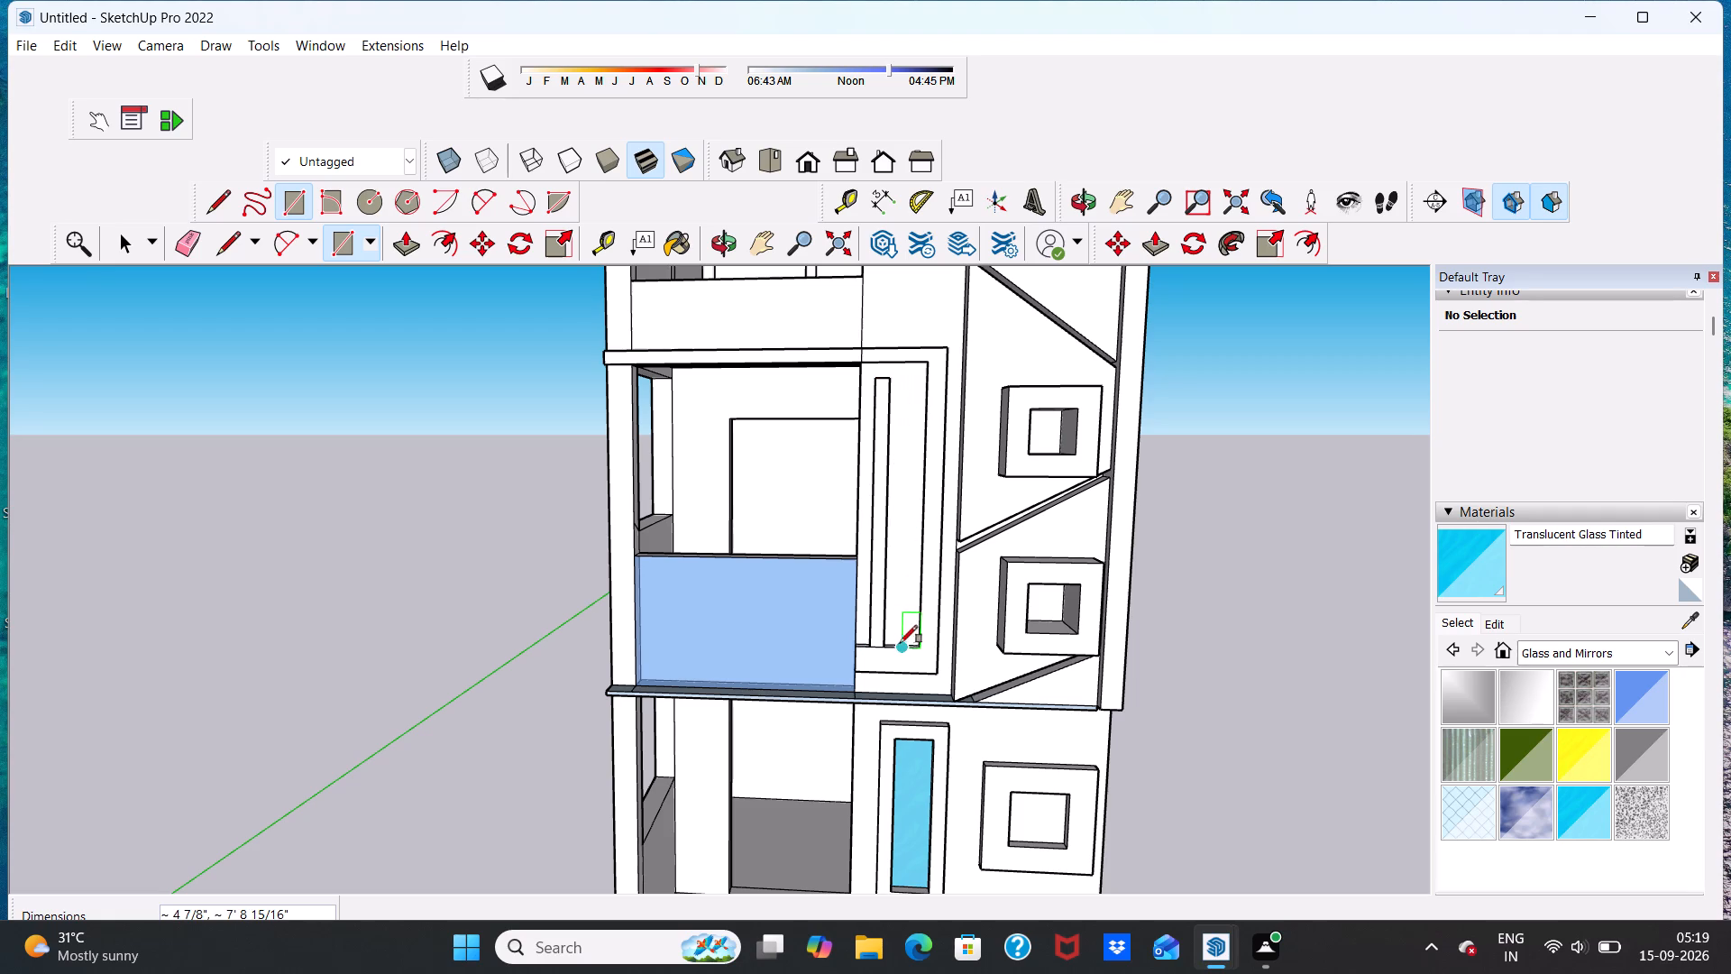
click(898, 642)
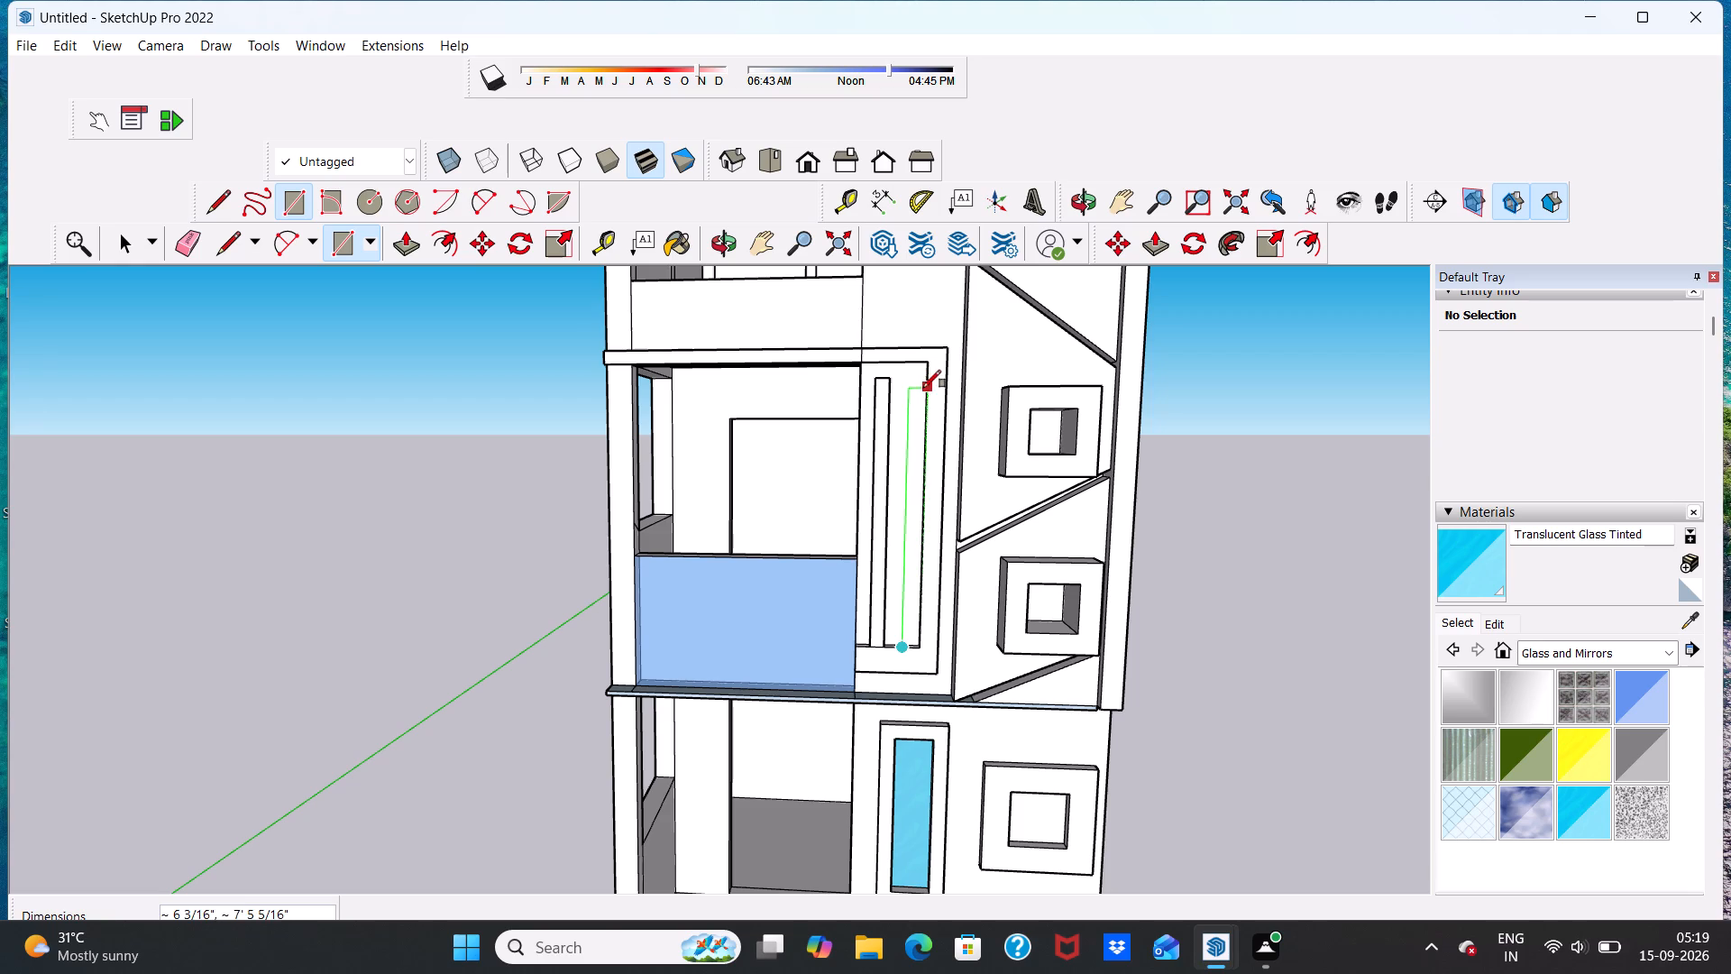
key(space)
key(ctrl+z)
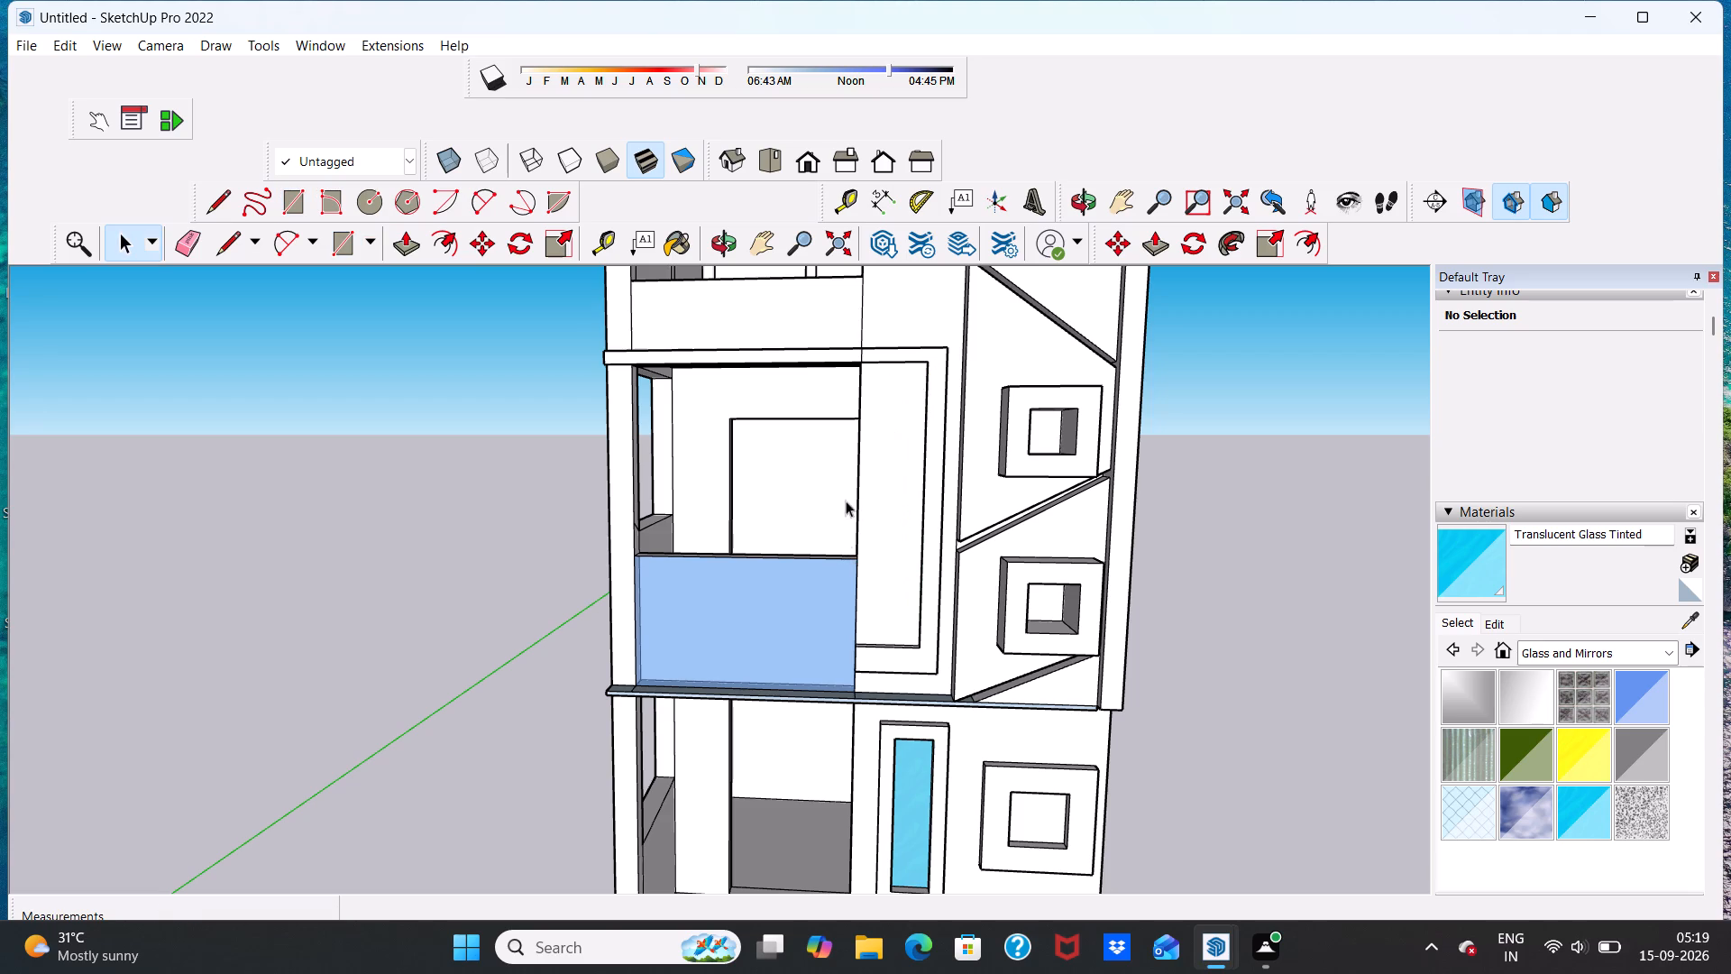
Draw a full-height vertical strip about 7 1/16" by 8' 2" in the recess beside the blue glass parapet.
click(298, 203)
scroll(928, 608, up, 5)
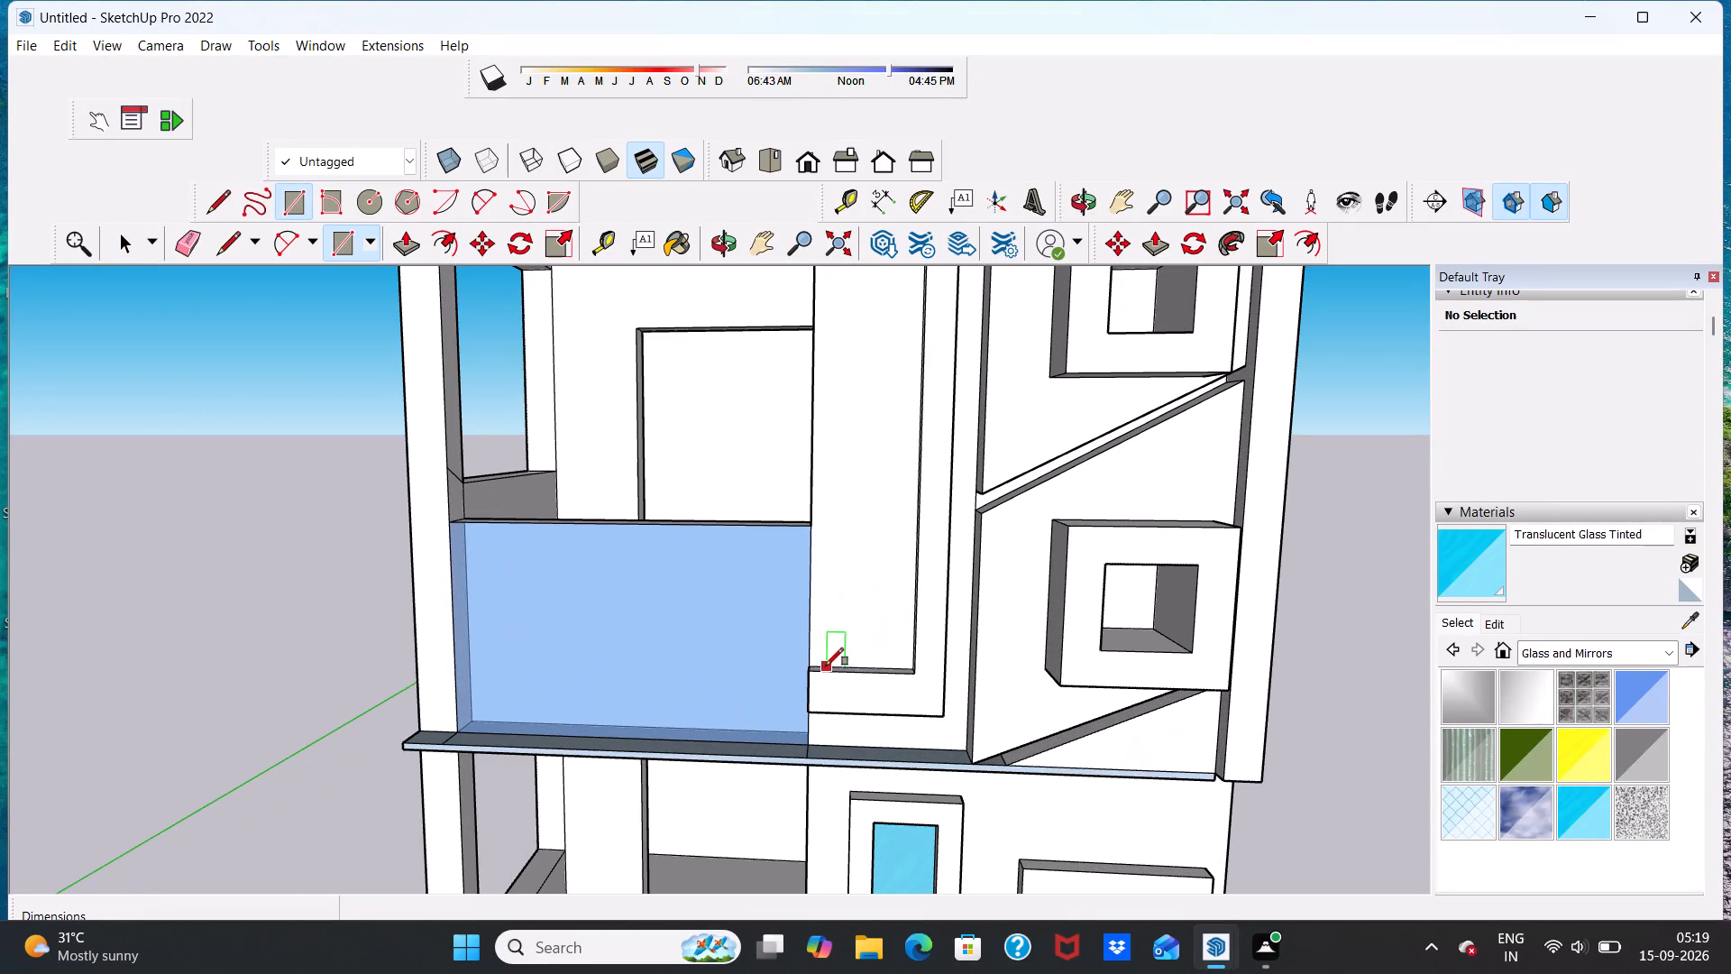
scroll(825, 653, up, 6)
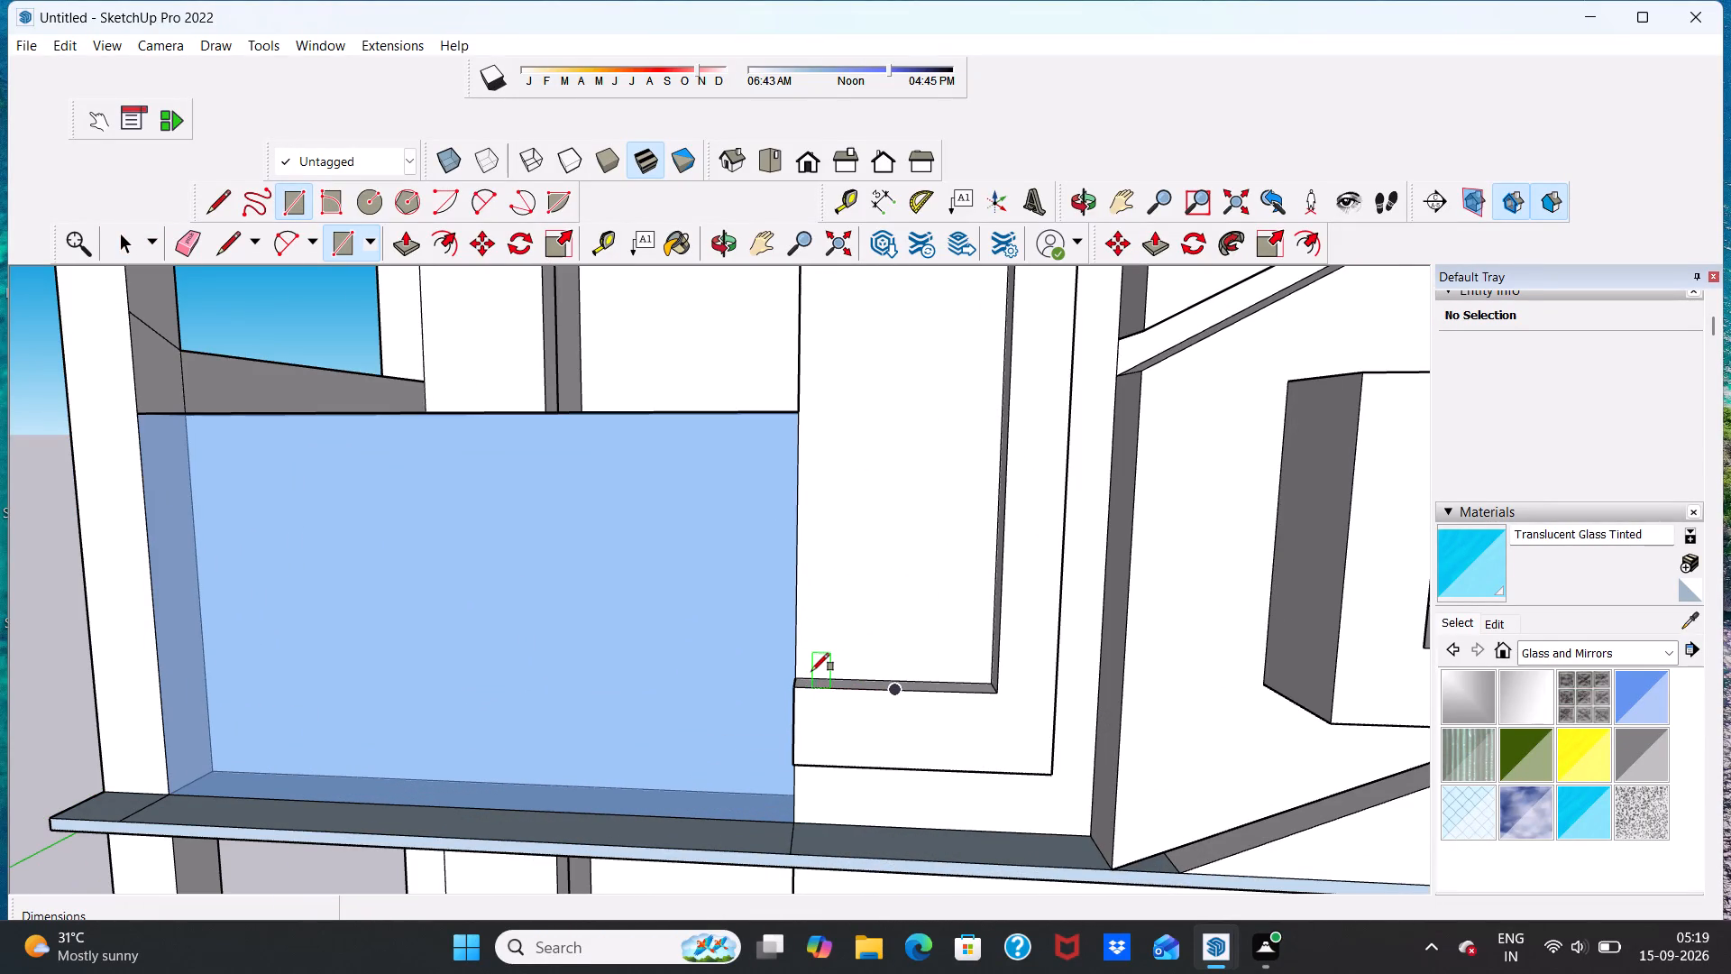
click(811, 676)
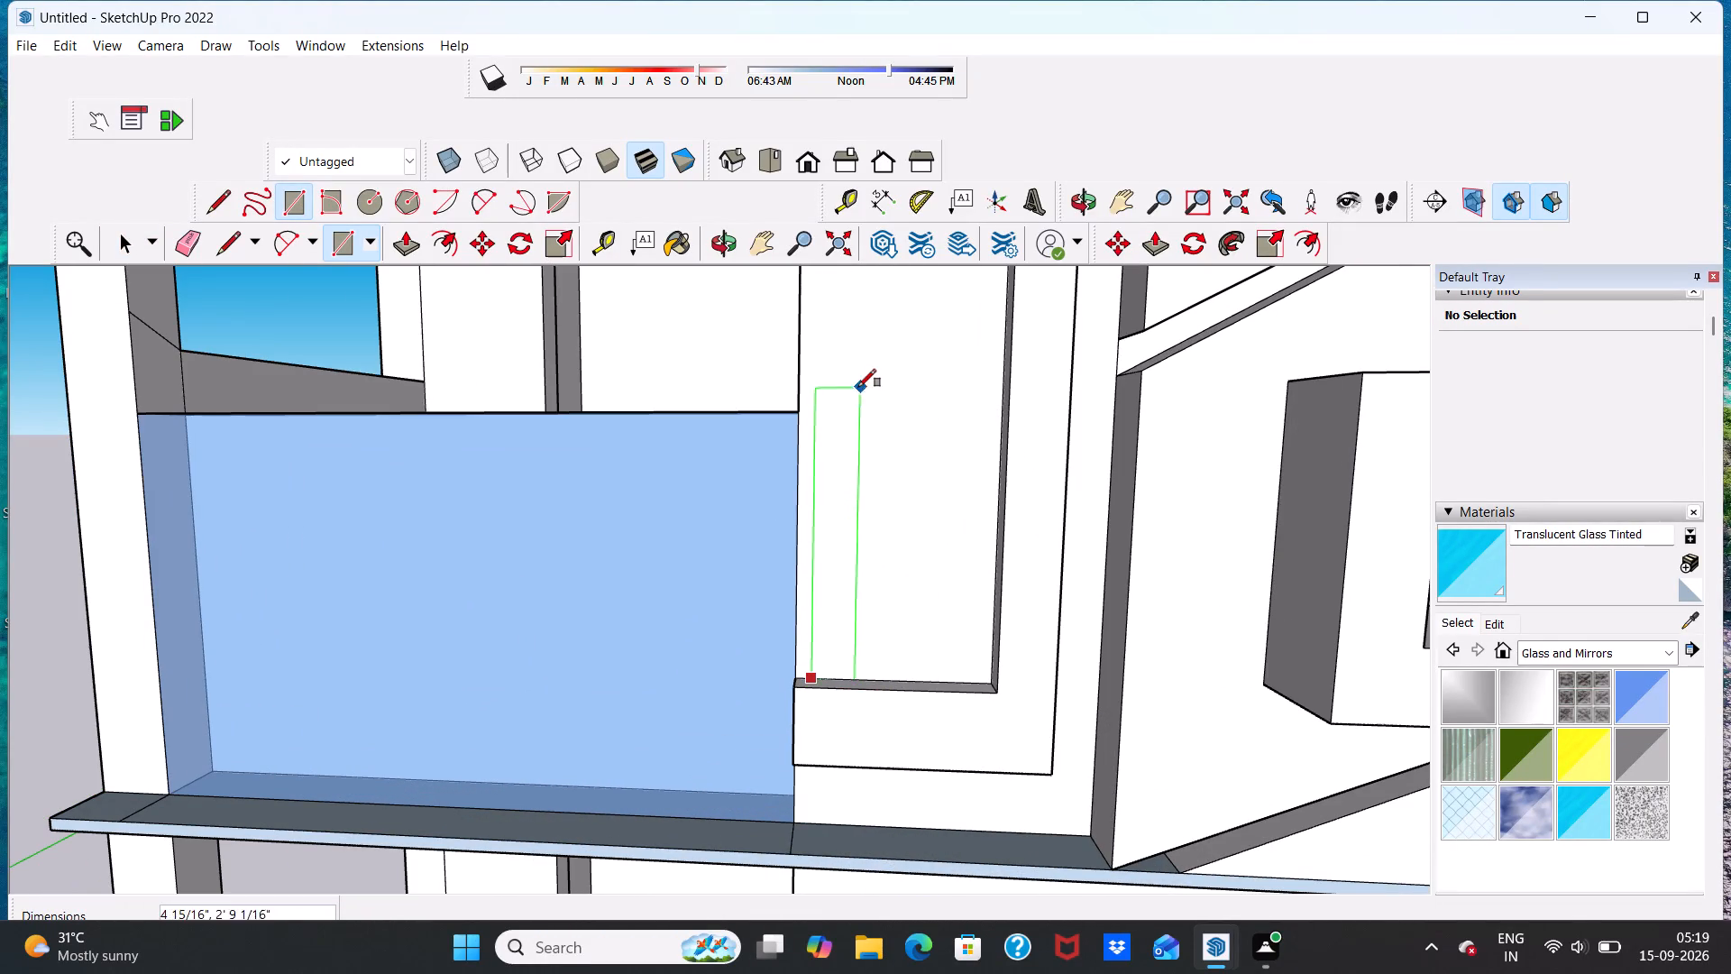
scroll(872, 379, down, 18)
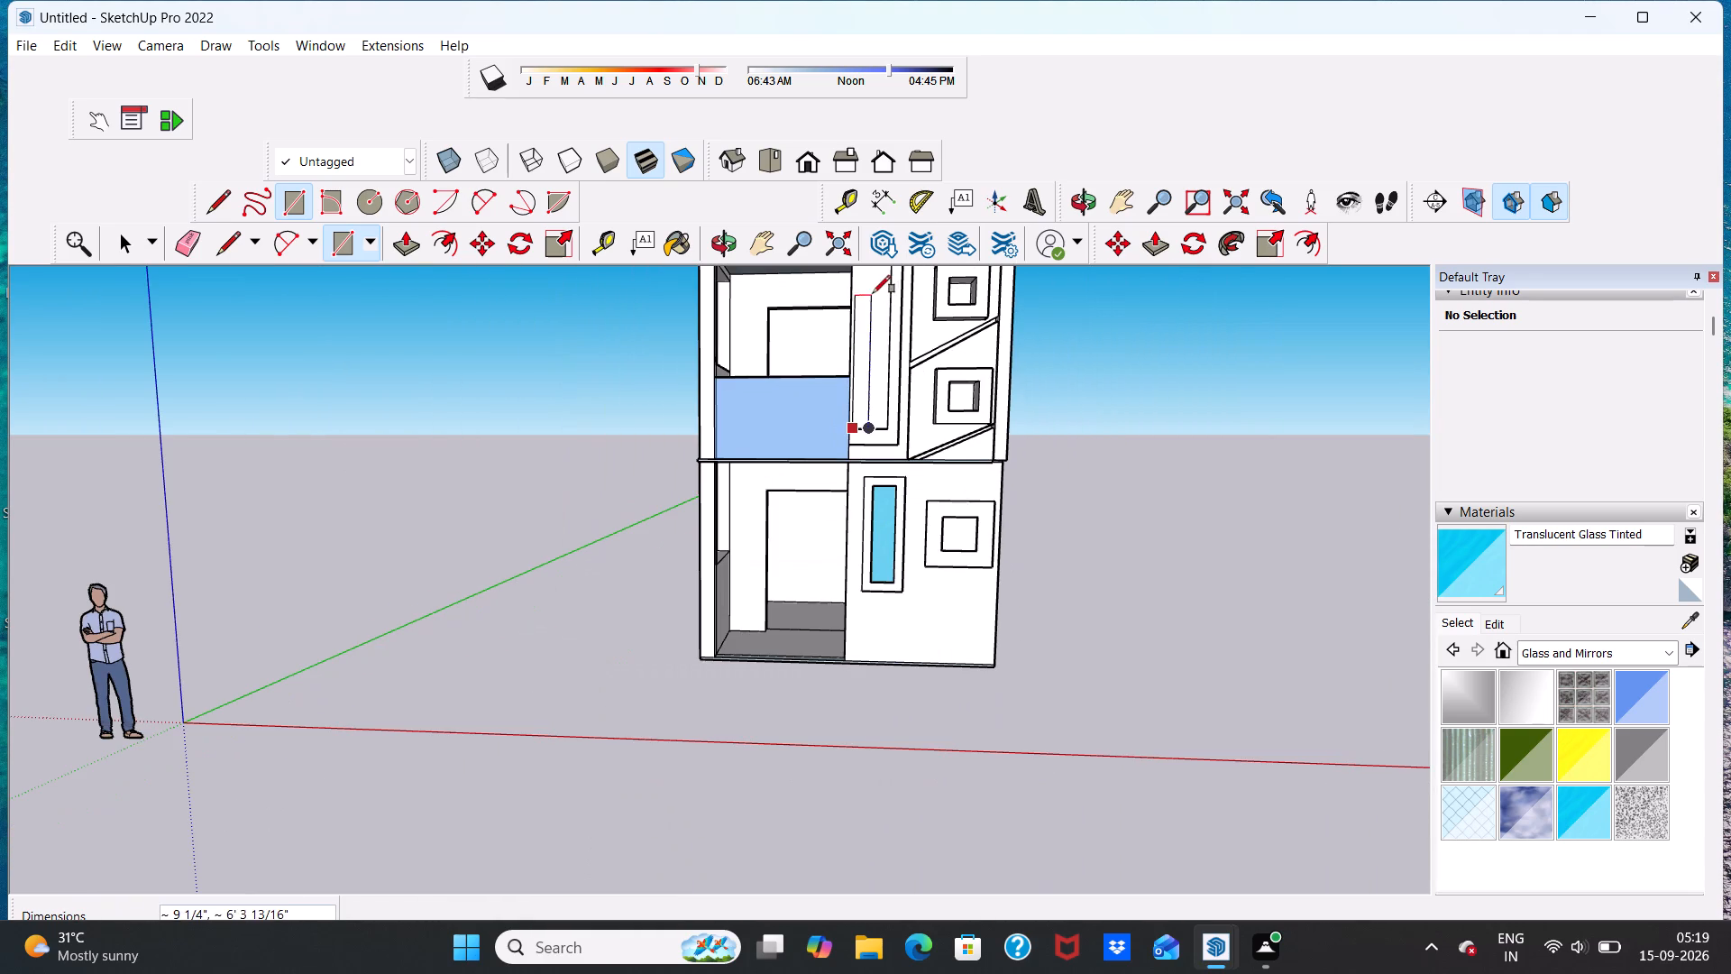
scroll(865, 311, down, 13)
scroll(863, 300, up, 6)
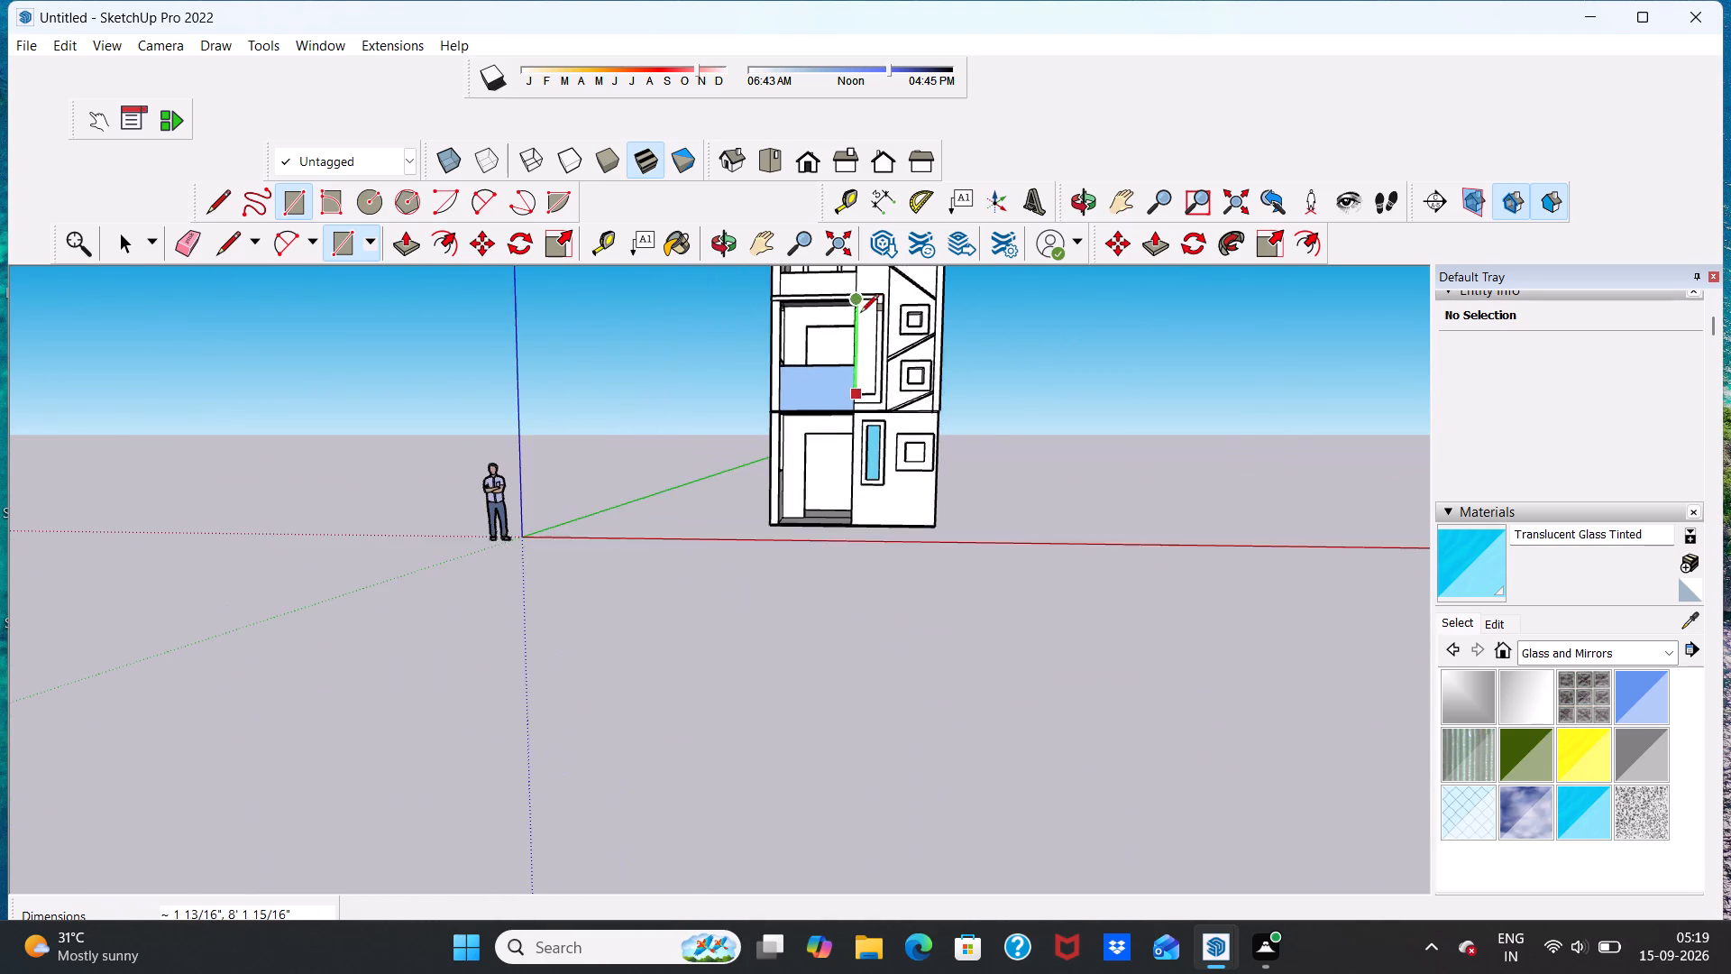
scroll(860, 309, up, 11)
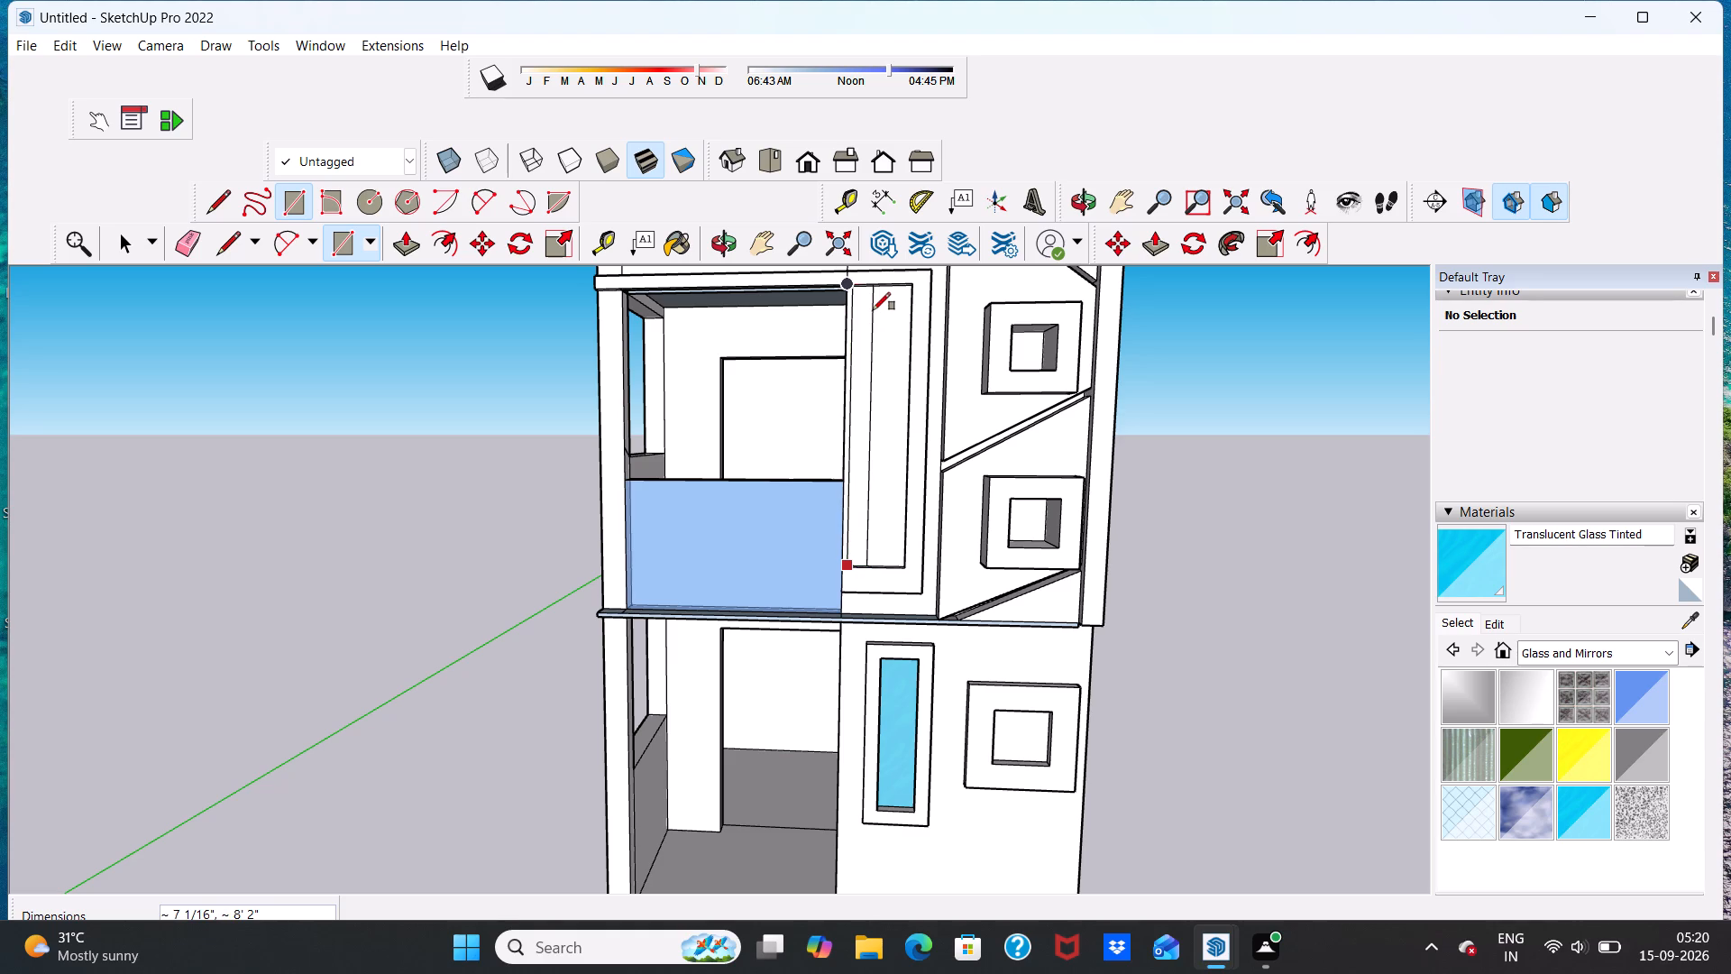
click(873, 310)
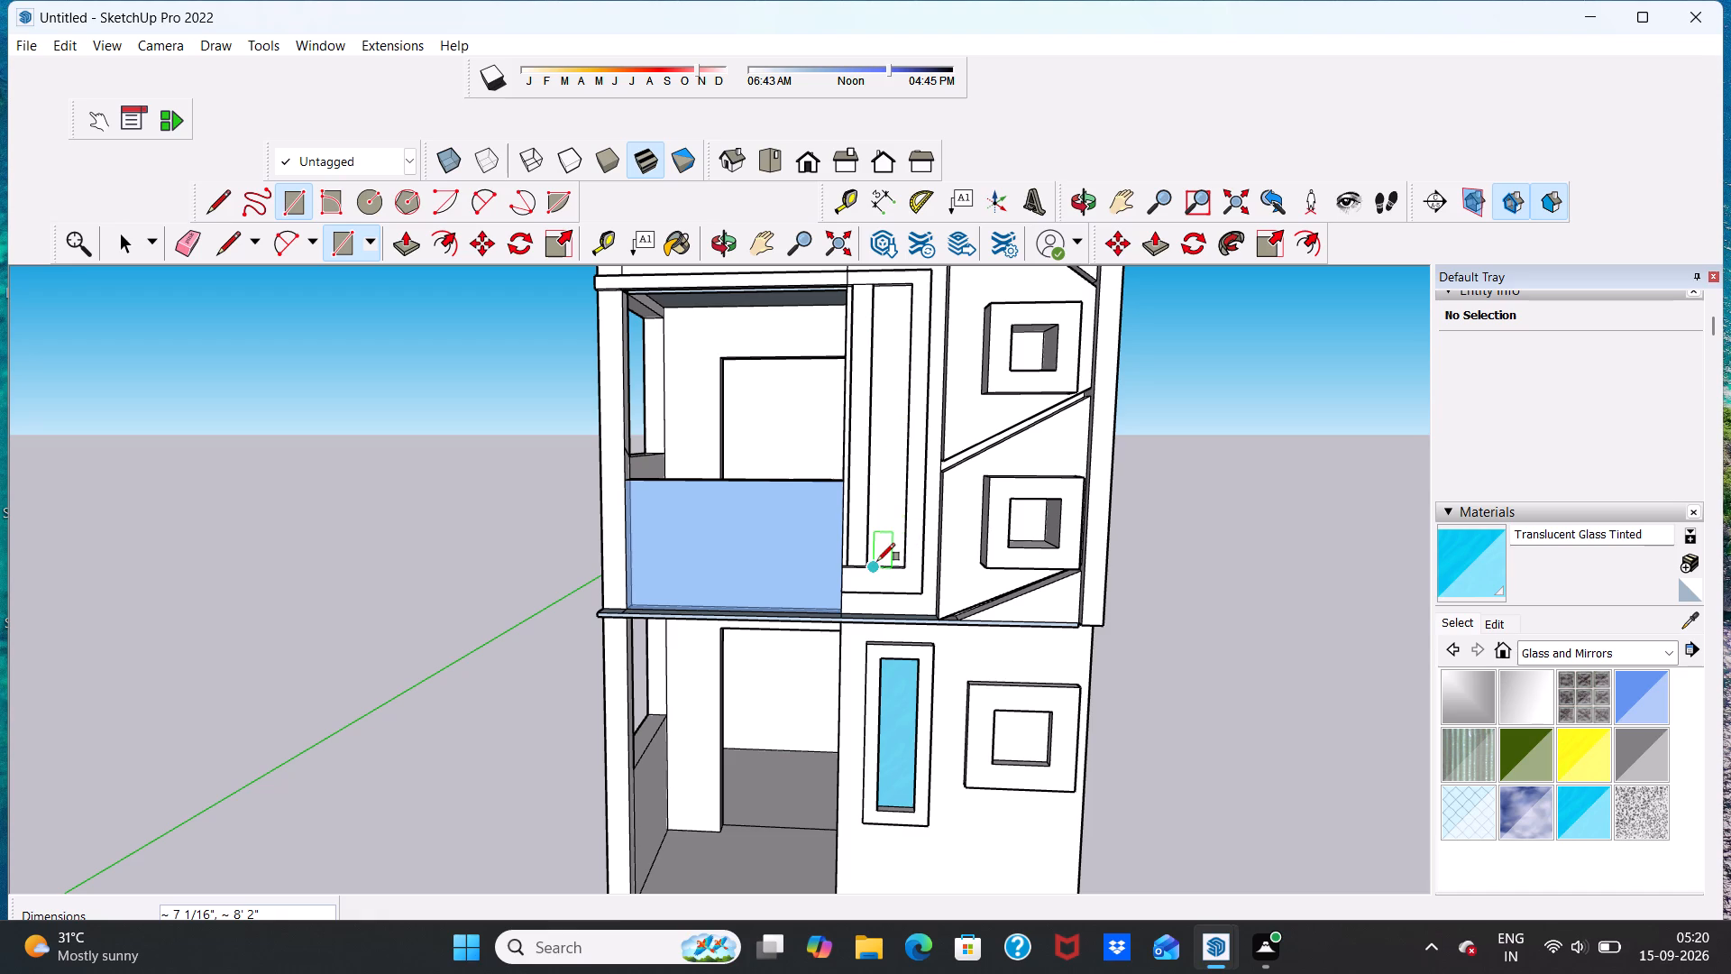
Draw a second full-height vertical strip about 6 1/16" by 8' 2" in the same recess, leaving a narrow gap between the strips.
scroll(885, 564, up, 6)
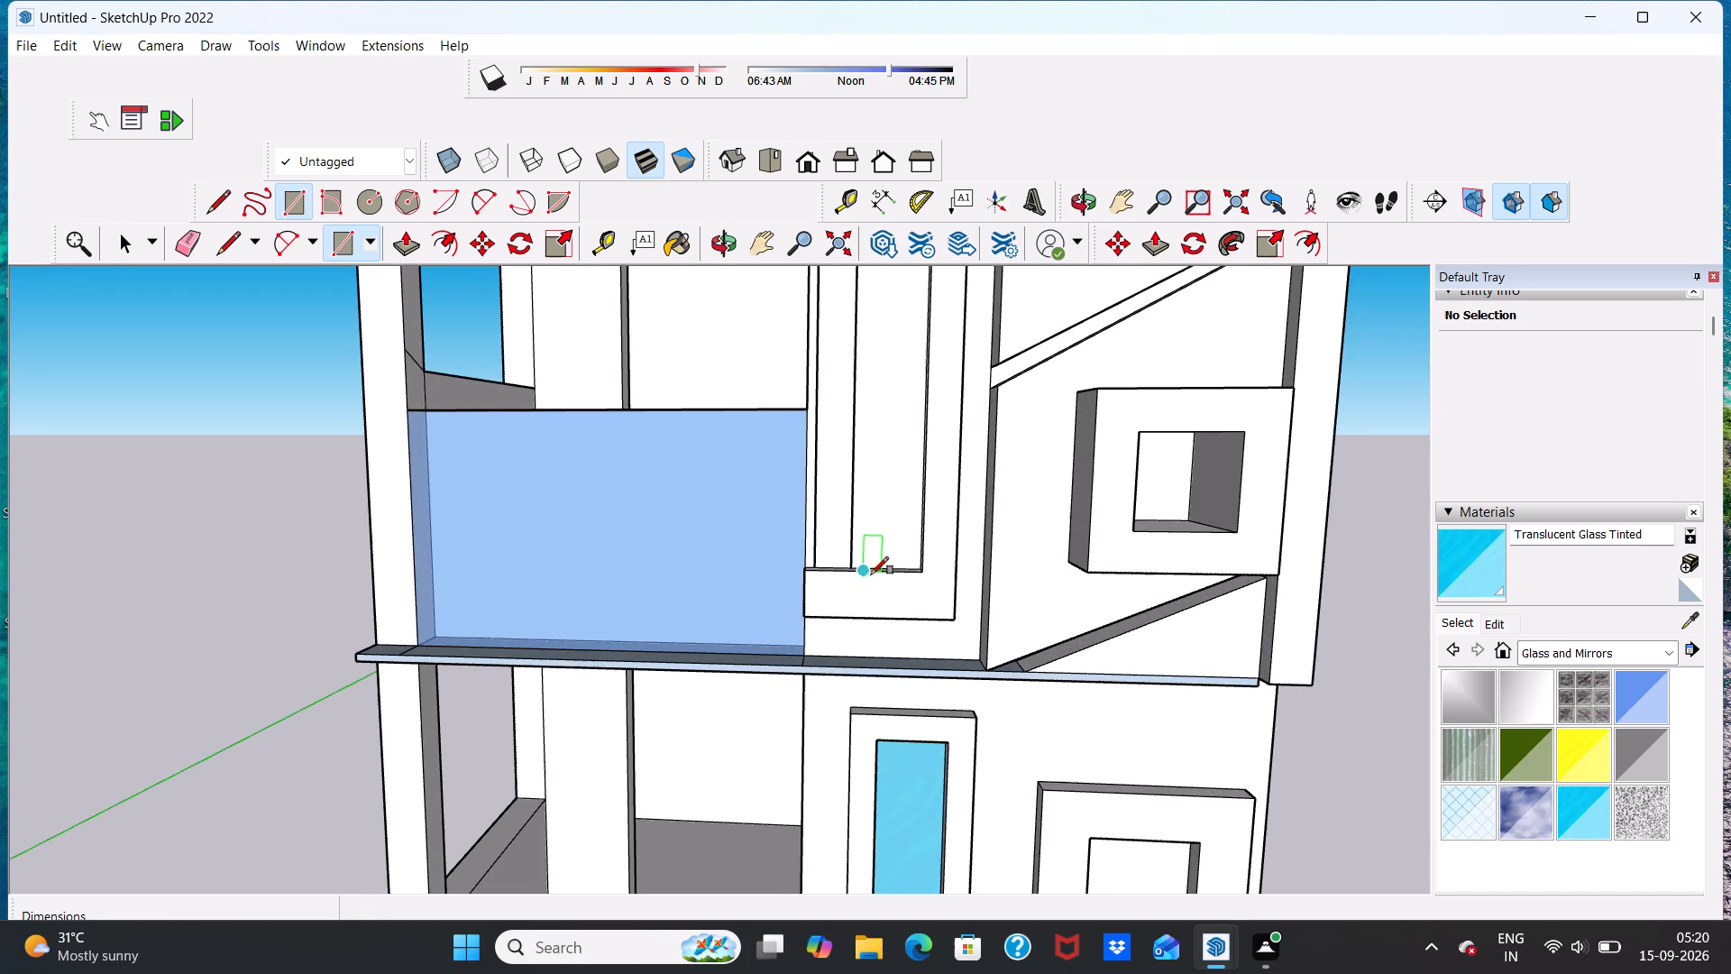
drag(866, 563, 875, 562)
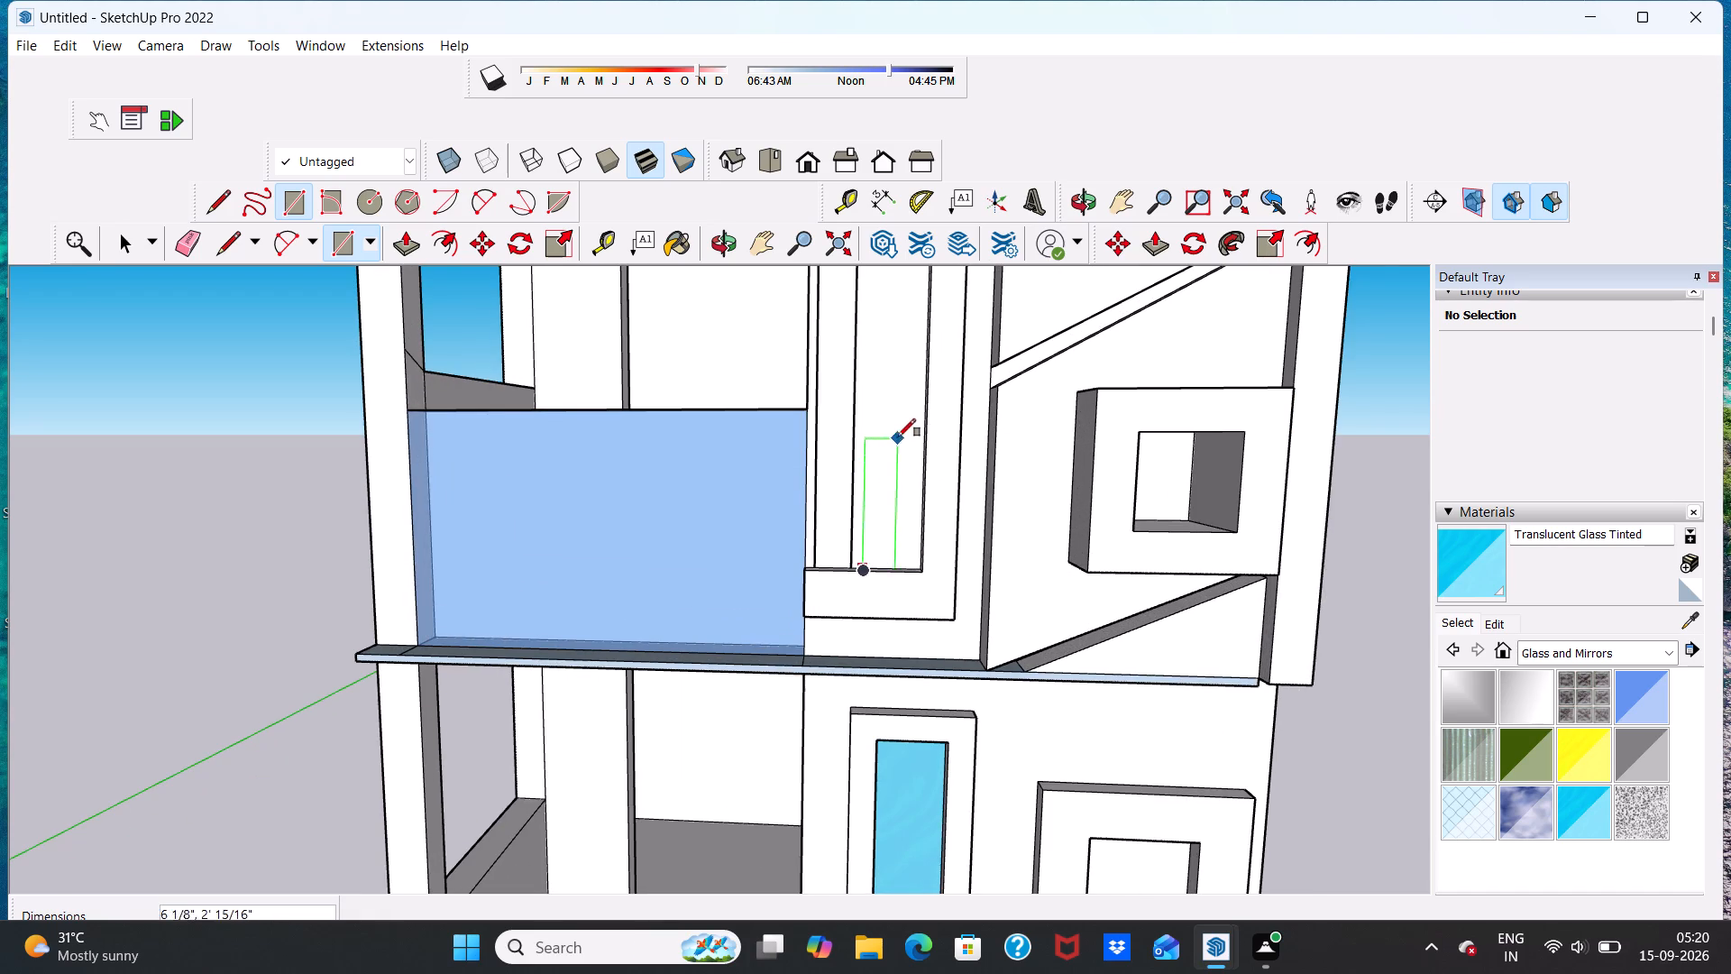
scroll(898, 436, down, 16)
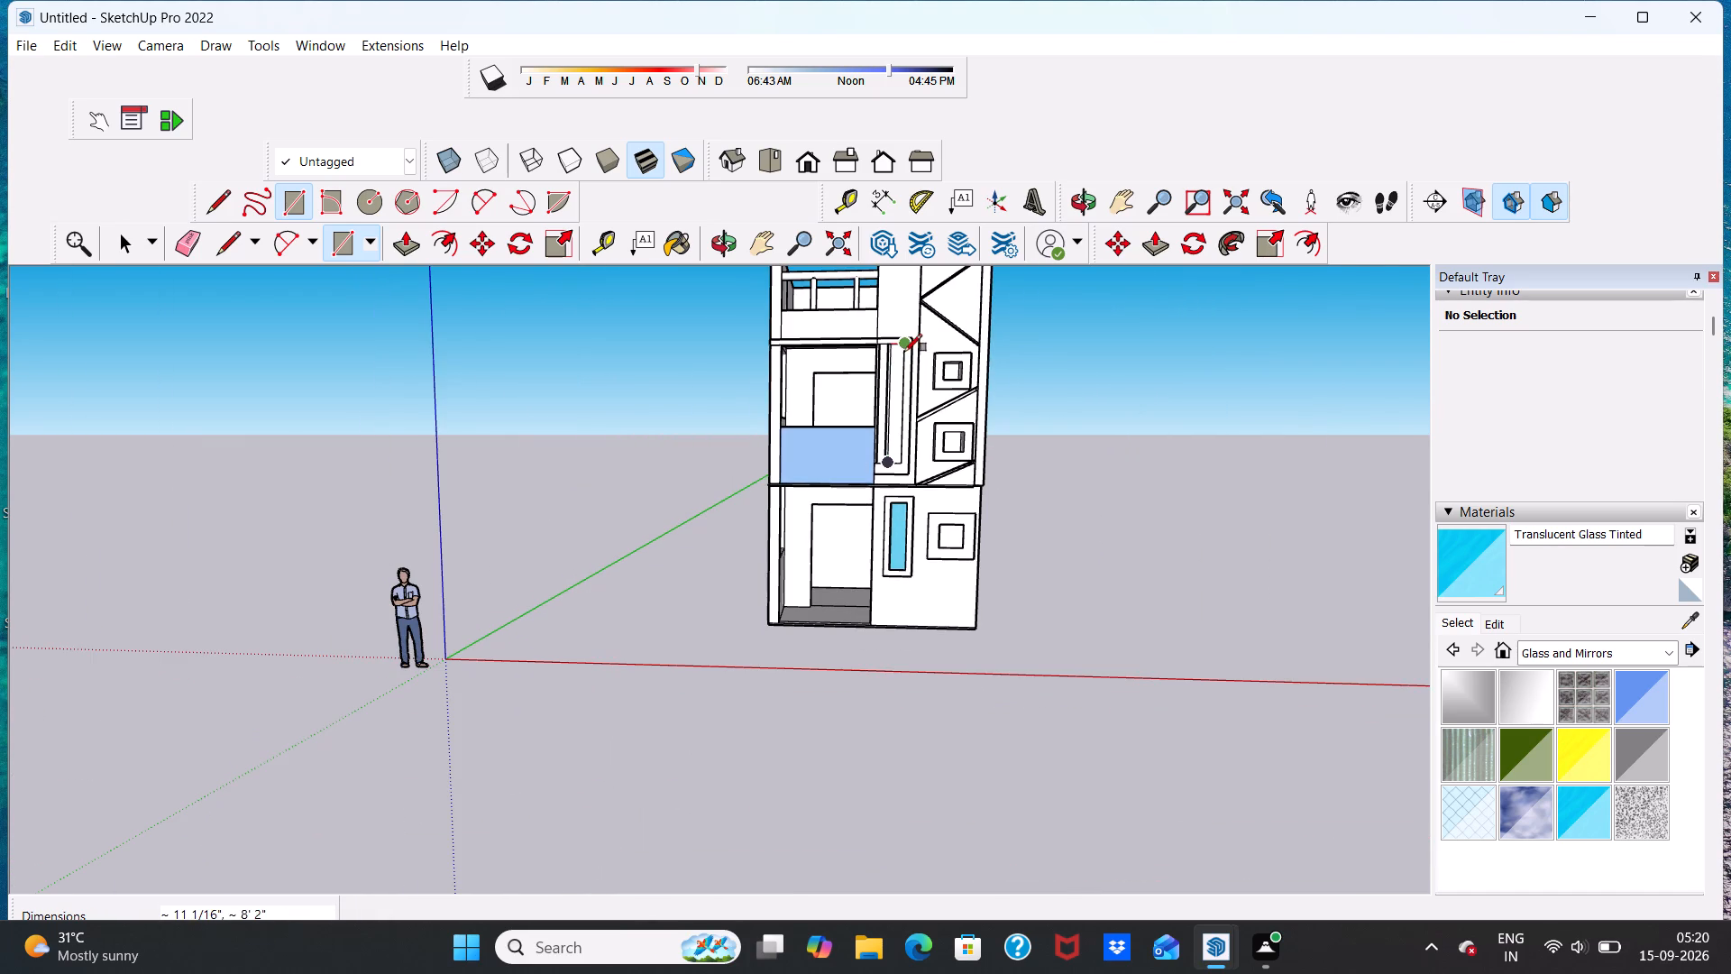
scroll(904, 352, up, 14)
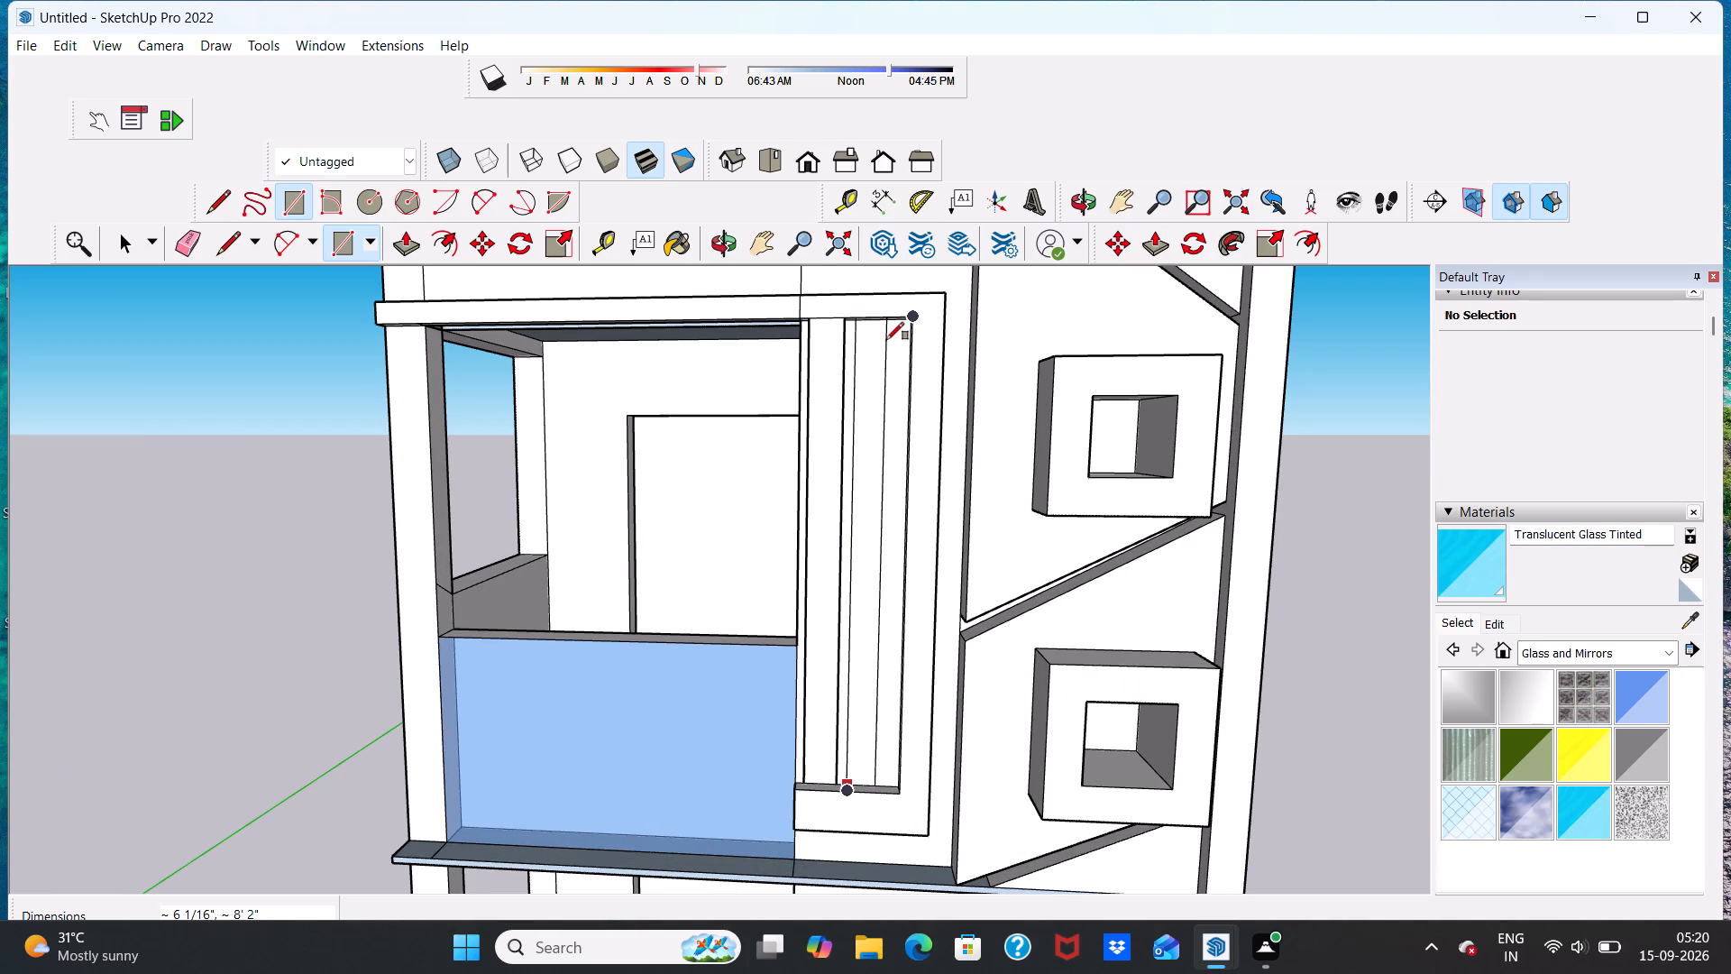
click(886, 340)
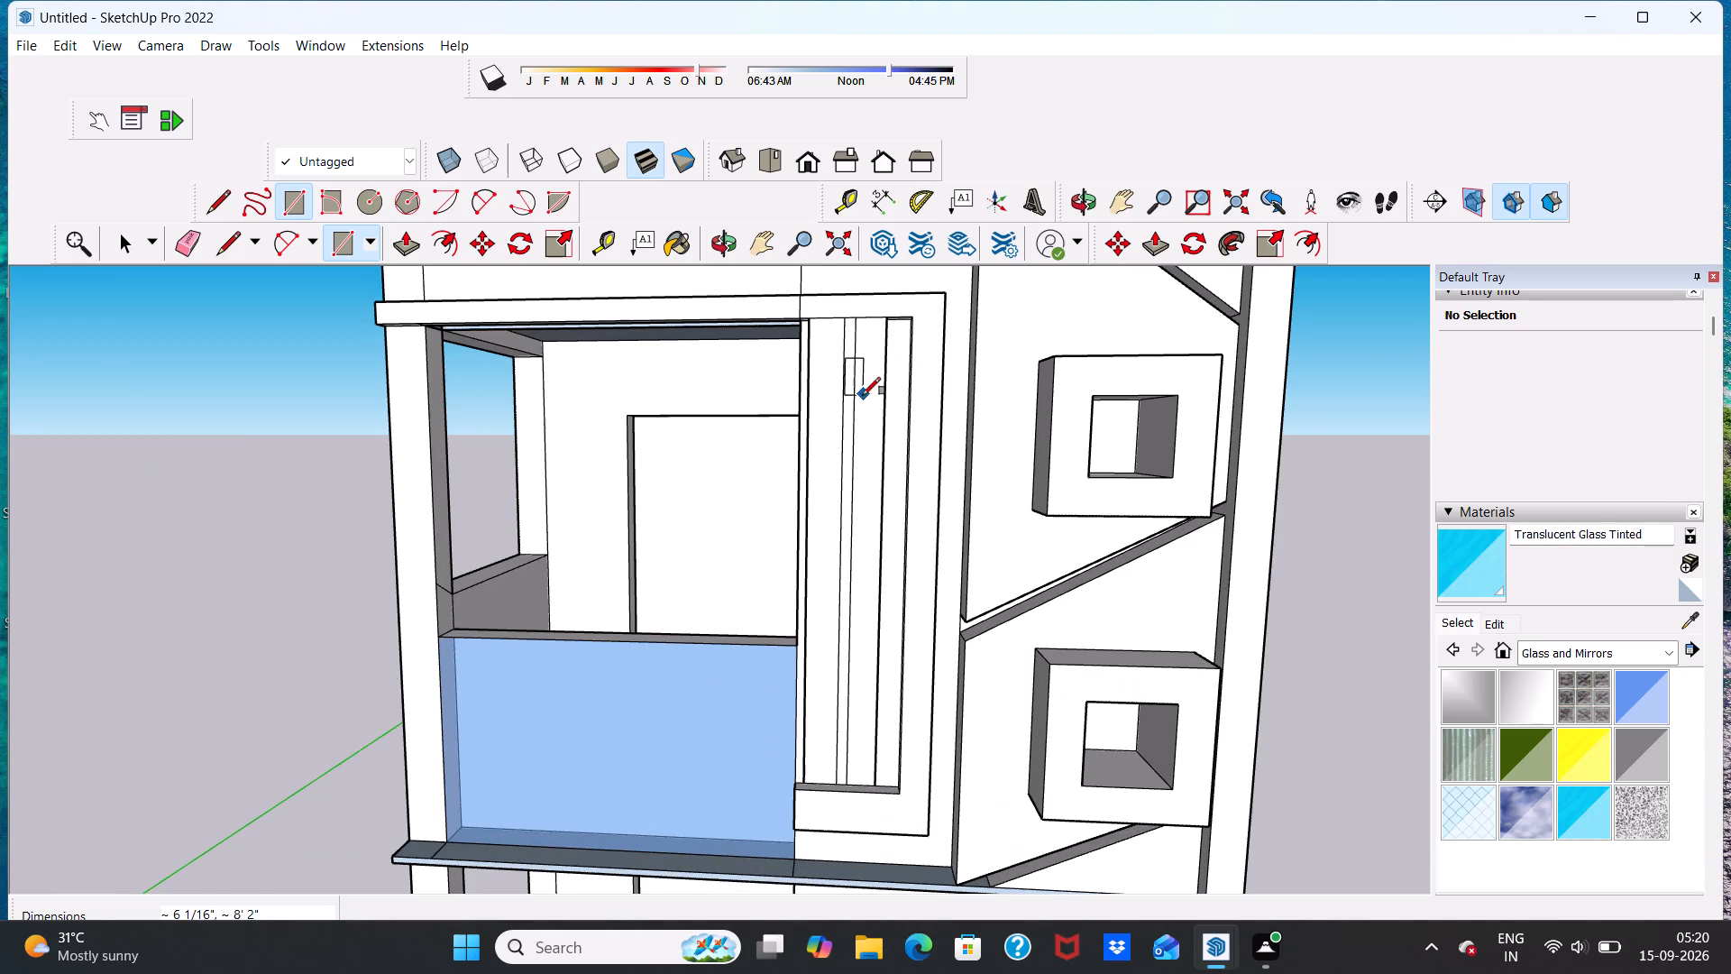
key(space)
Examine the vertical strips in the recess beside the blue glass parapet from several angles.
scroll(871, 395, down, 13)
scroll(1016, 410, up, 2)
middle_drag(1017, 409, 792, 457)
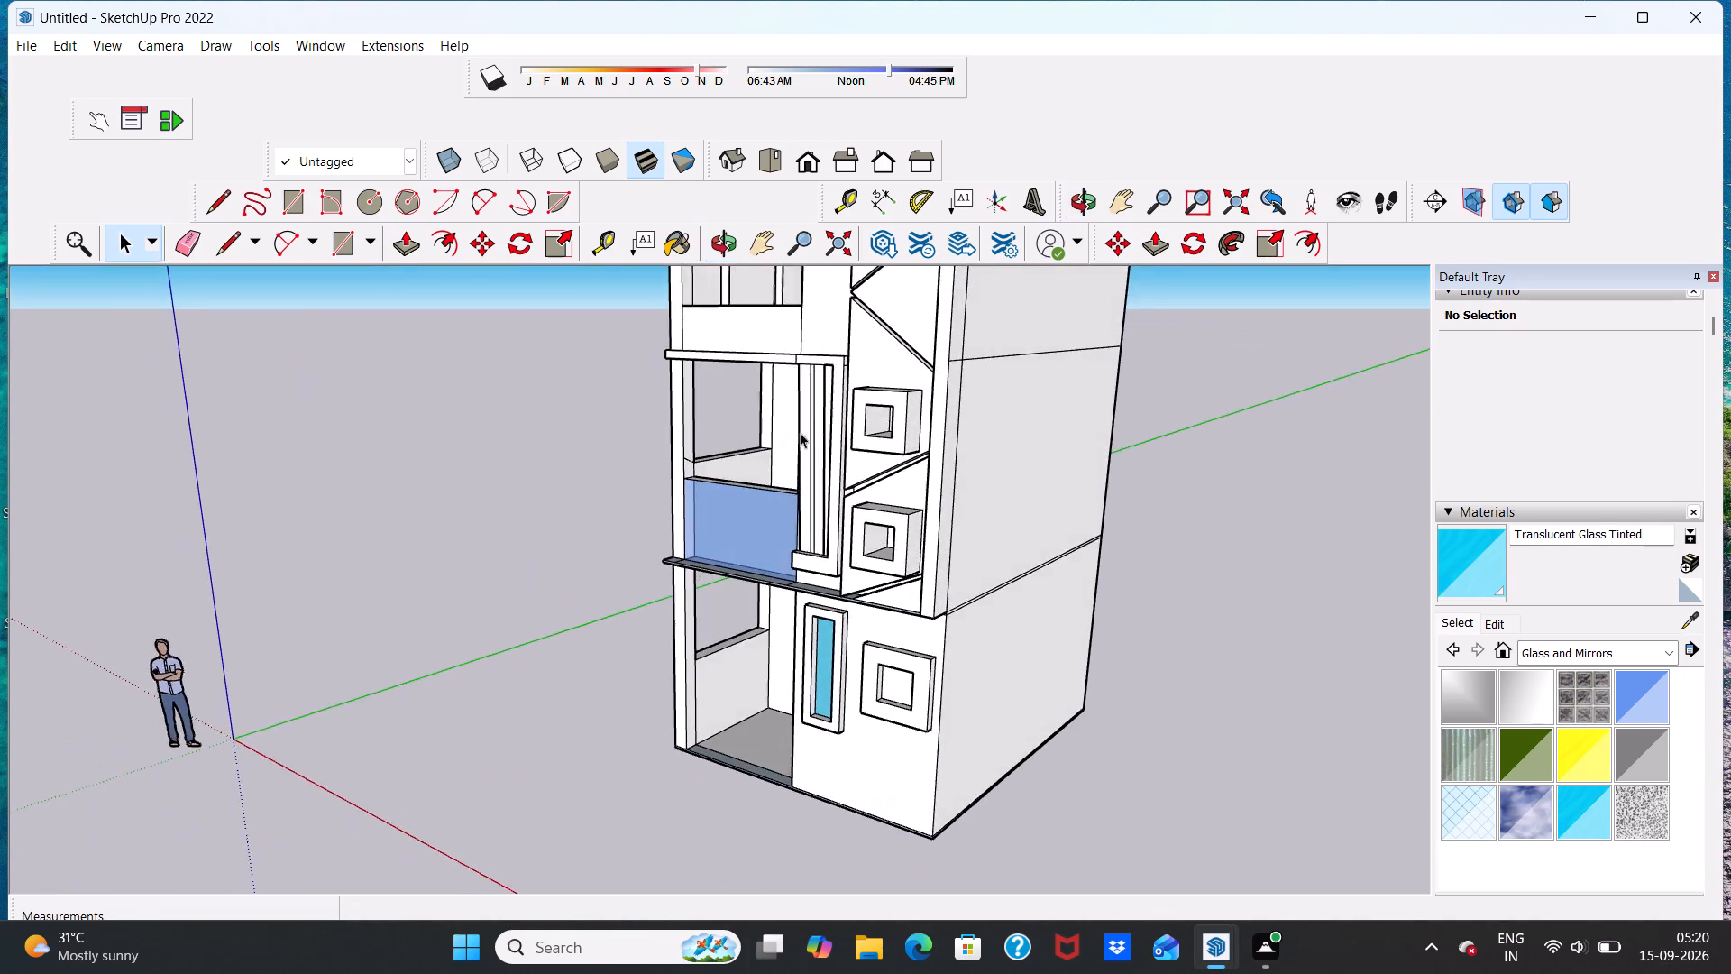
scroll(825, 405, up, 9)
middle_drag(803, 412, 997, 390)
scroll(996, 391, up, 1)
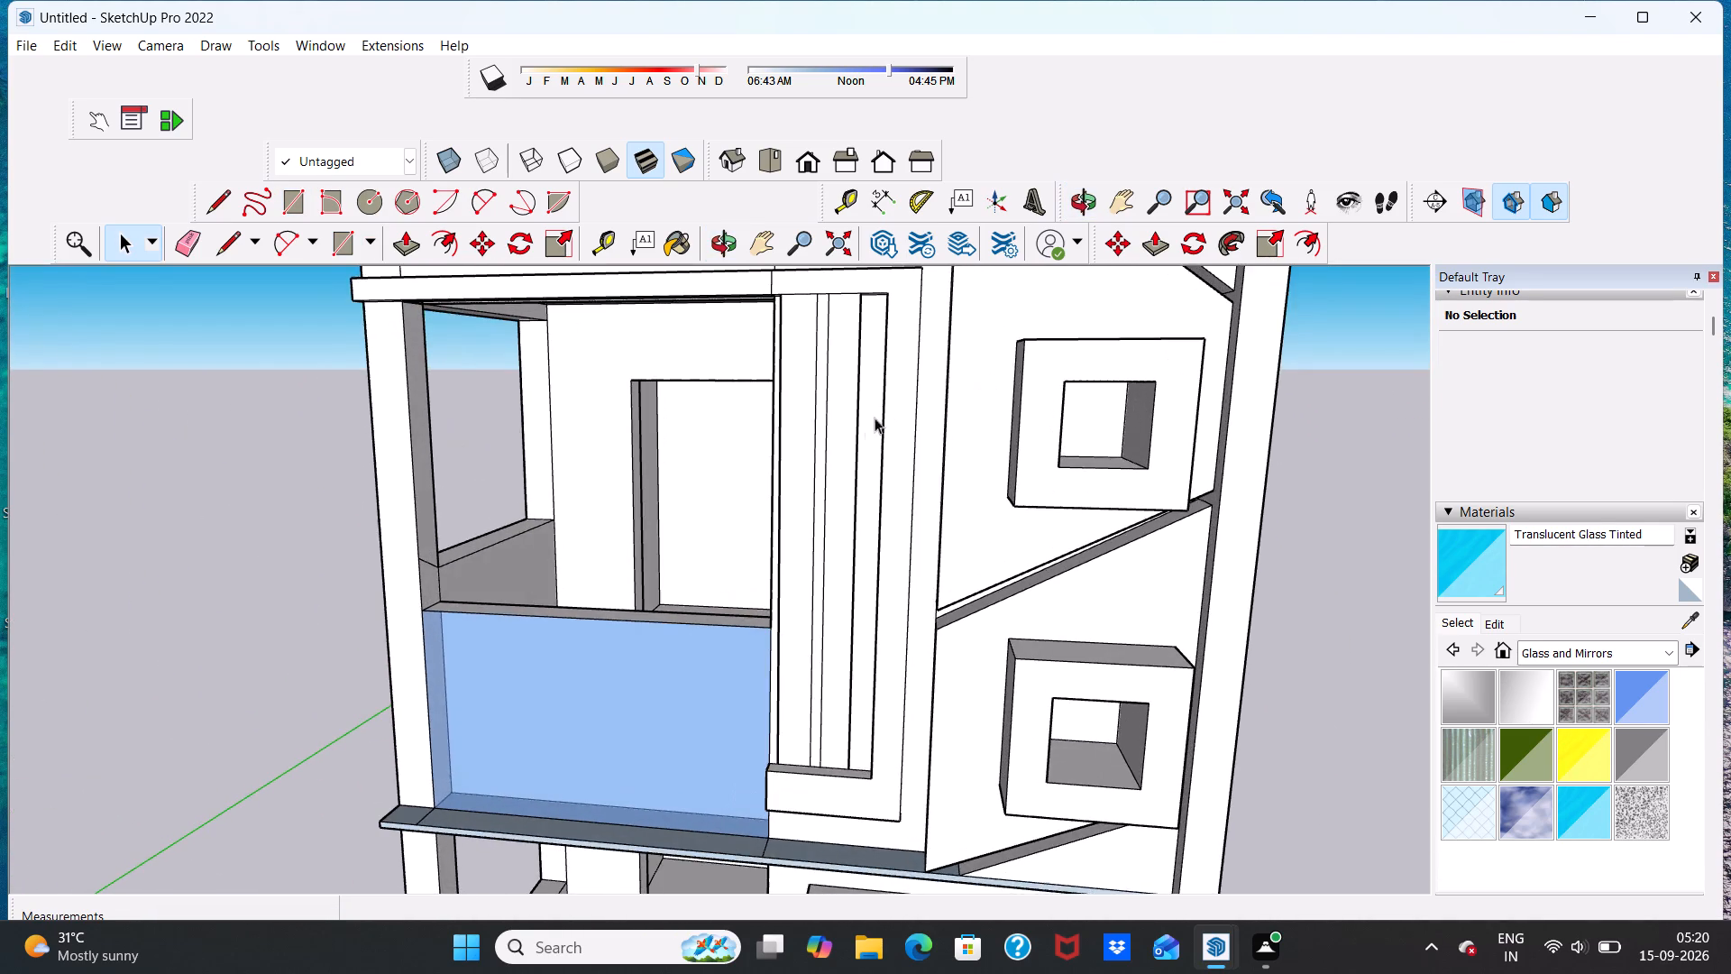
scroll(851, 428, down, 5)
scroll(834, 402, up, 4)
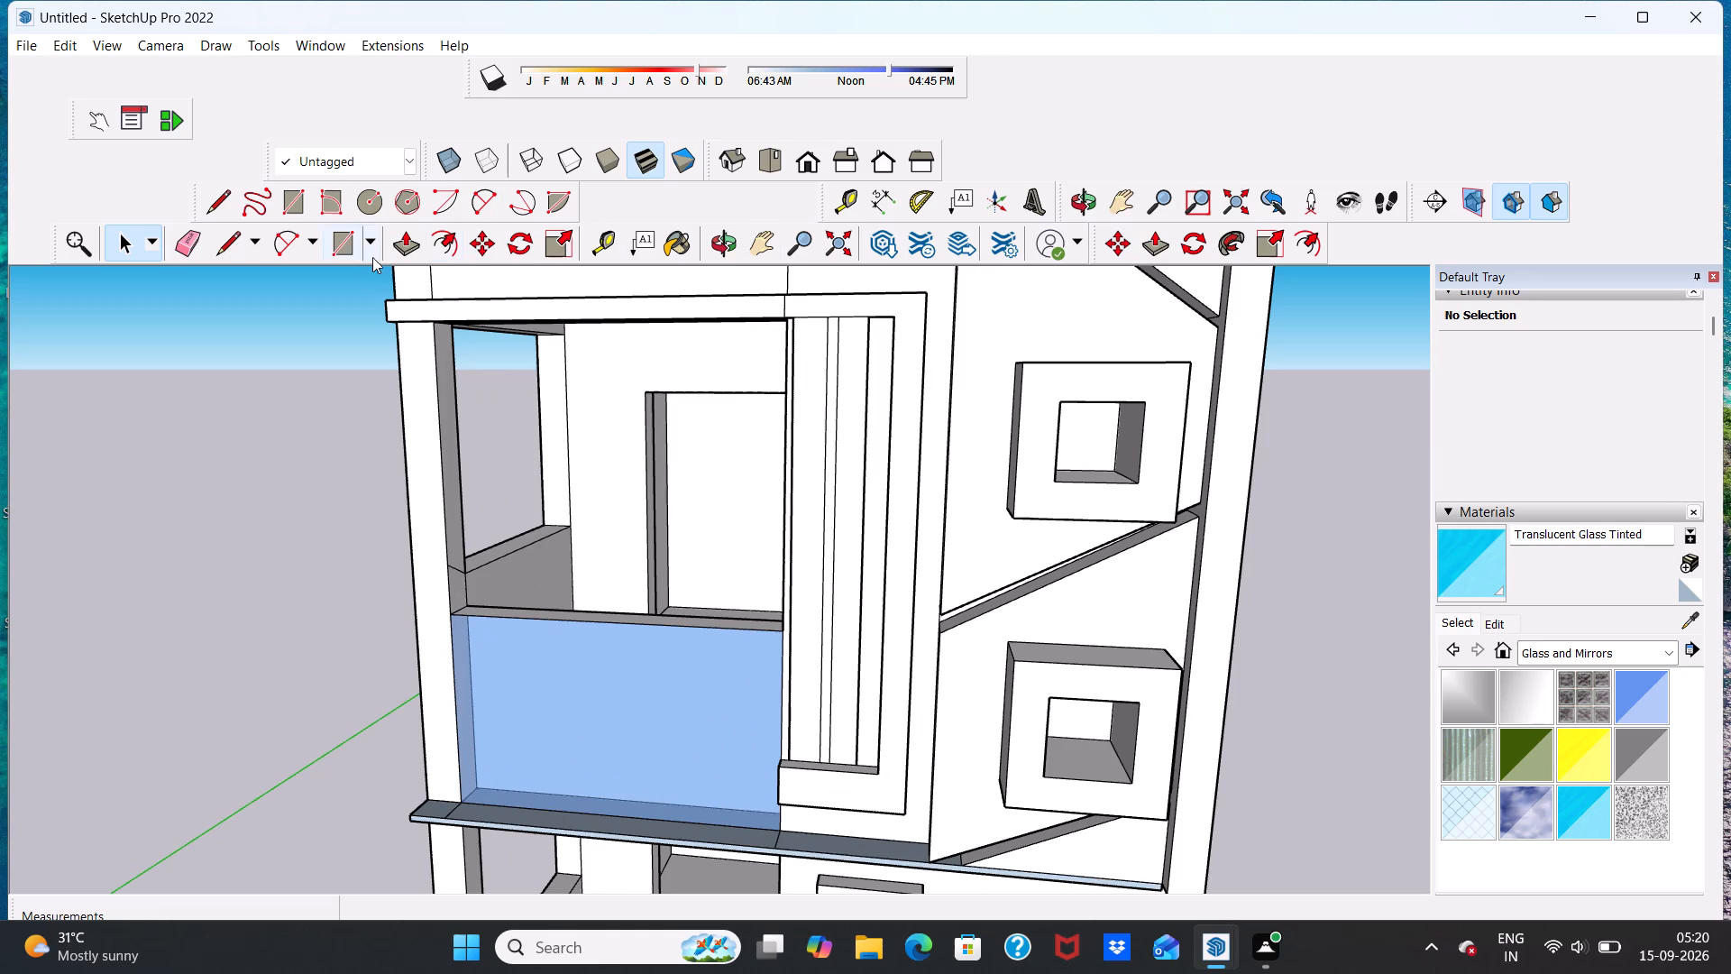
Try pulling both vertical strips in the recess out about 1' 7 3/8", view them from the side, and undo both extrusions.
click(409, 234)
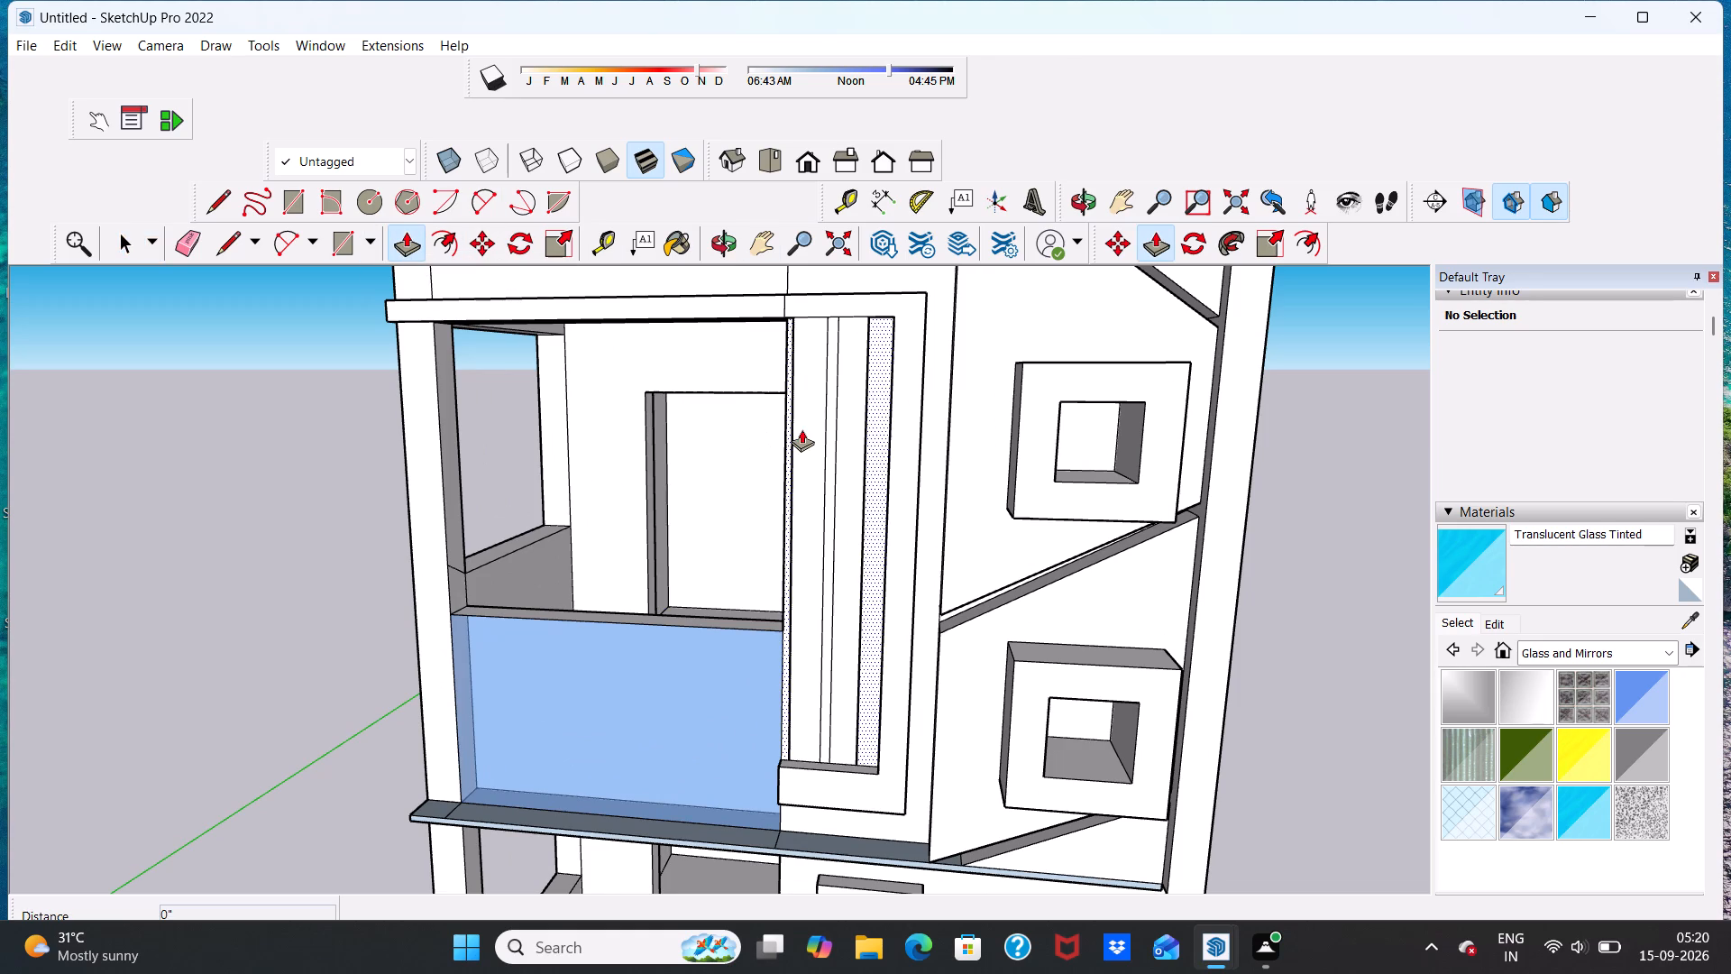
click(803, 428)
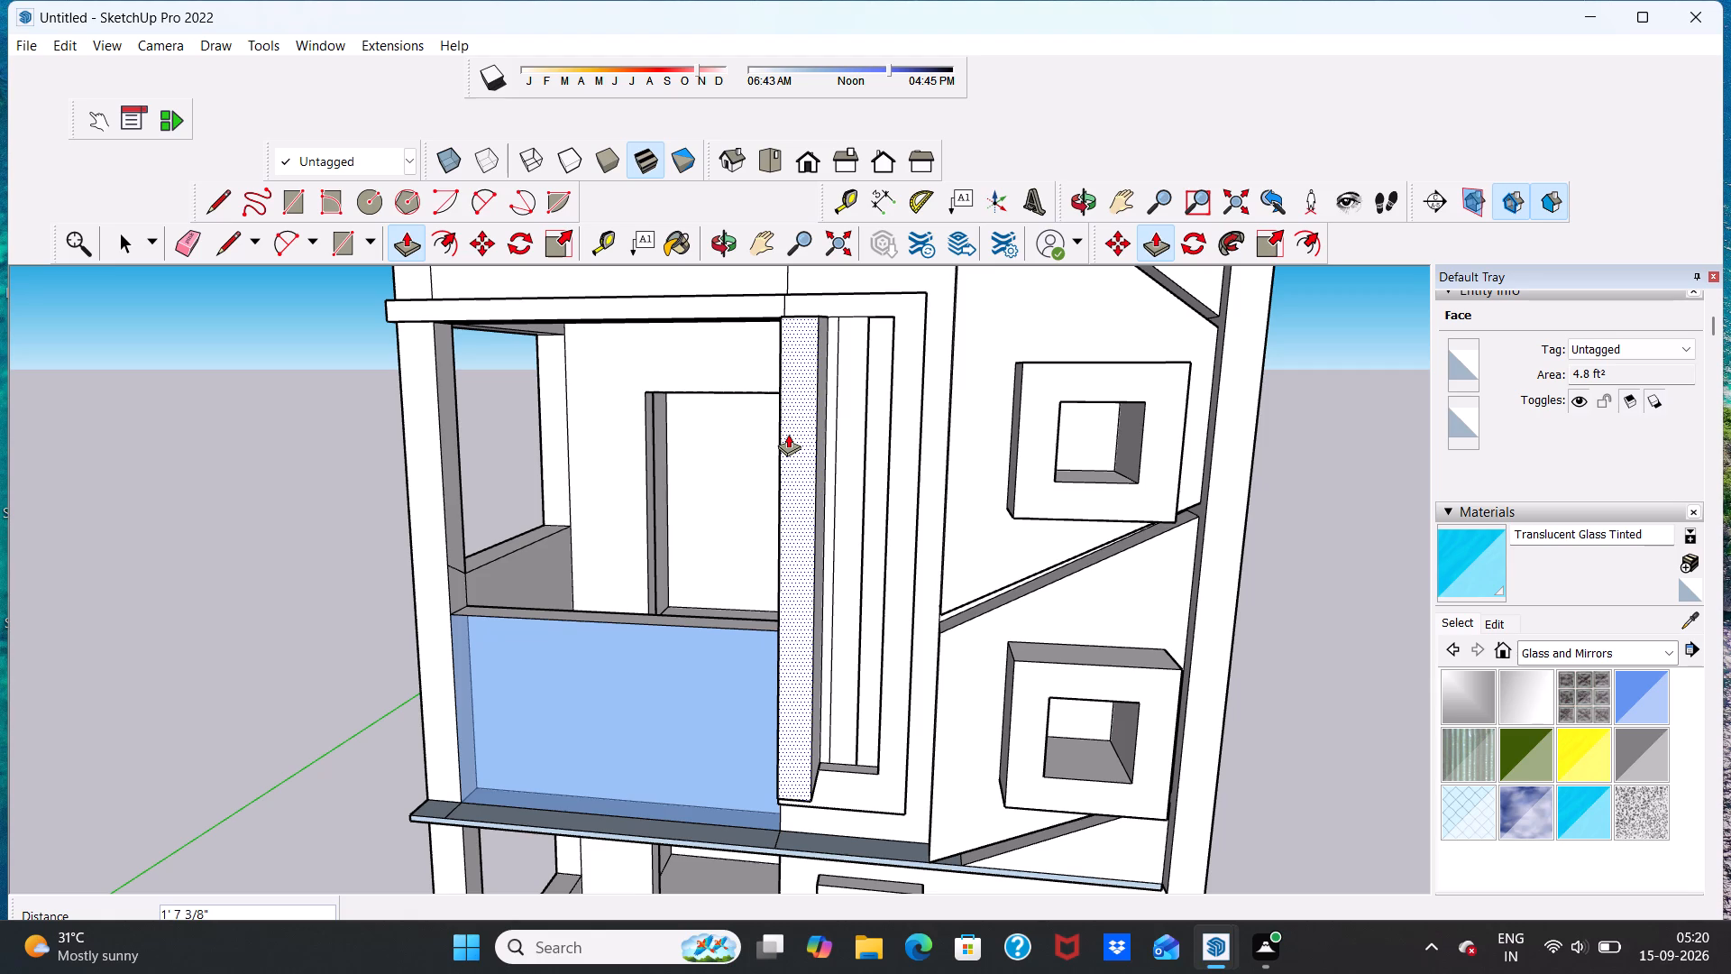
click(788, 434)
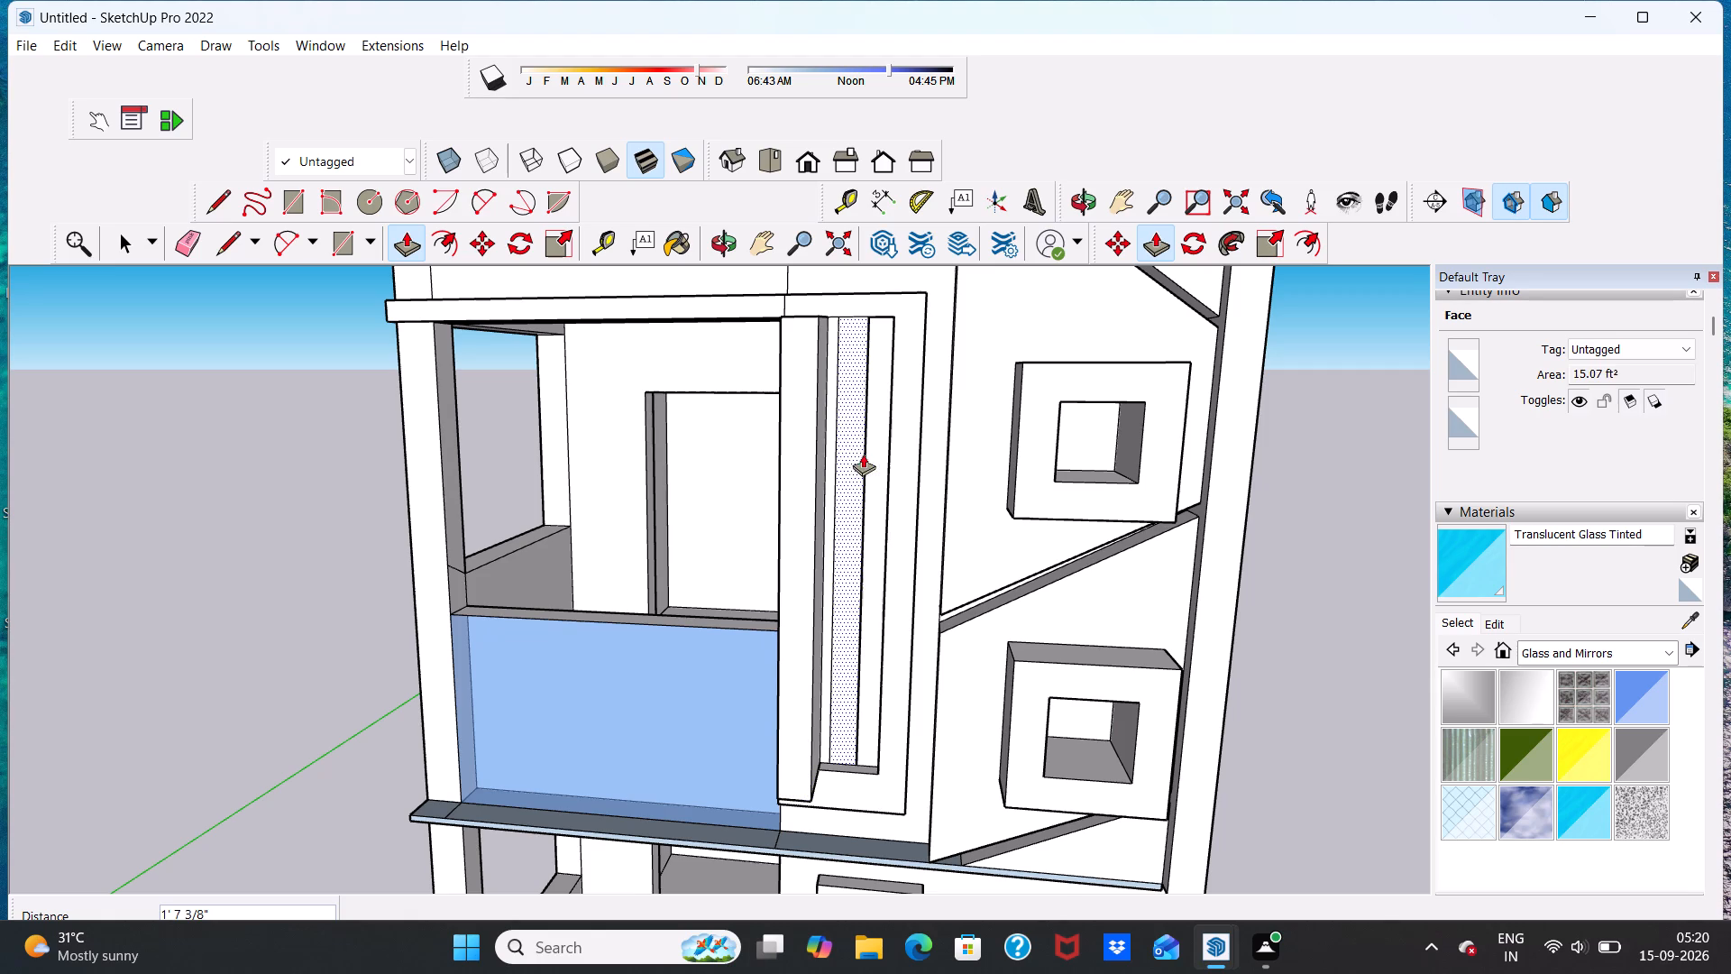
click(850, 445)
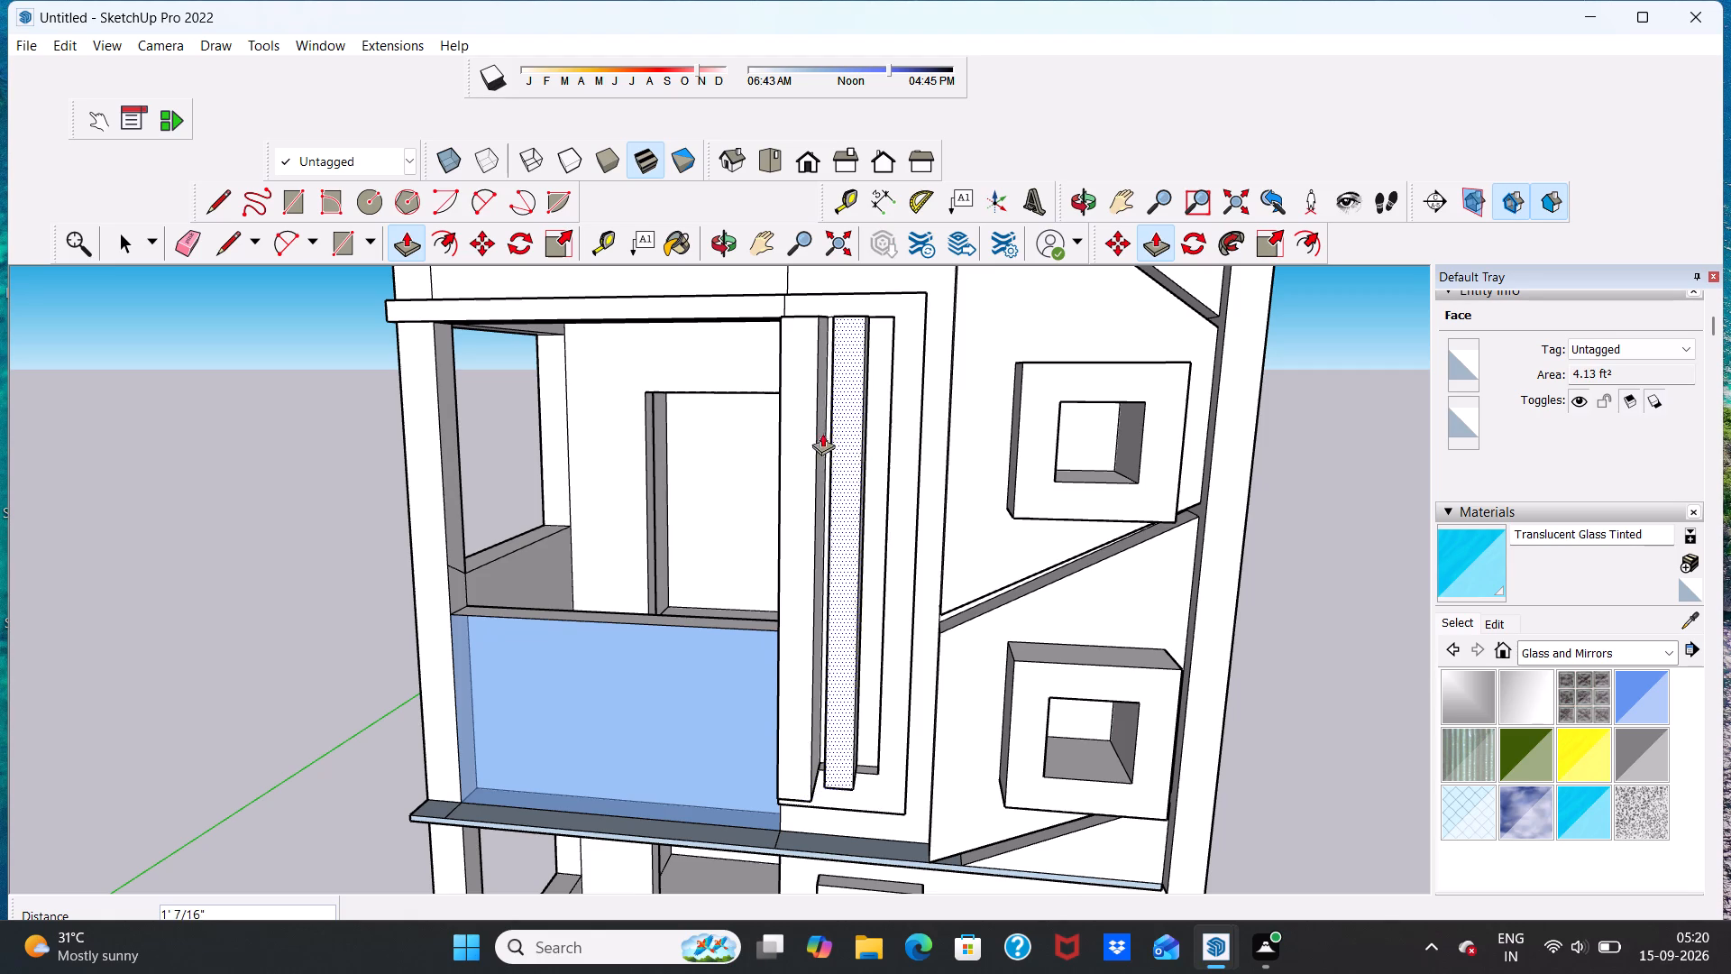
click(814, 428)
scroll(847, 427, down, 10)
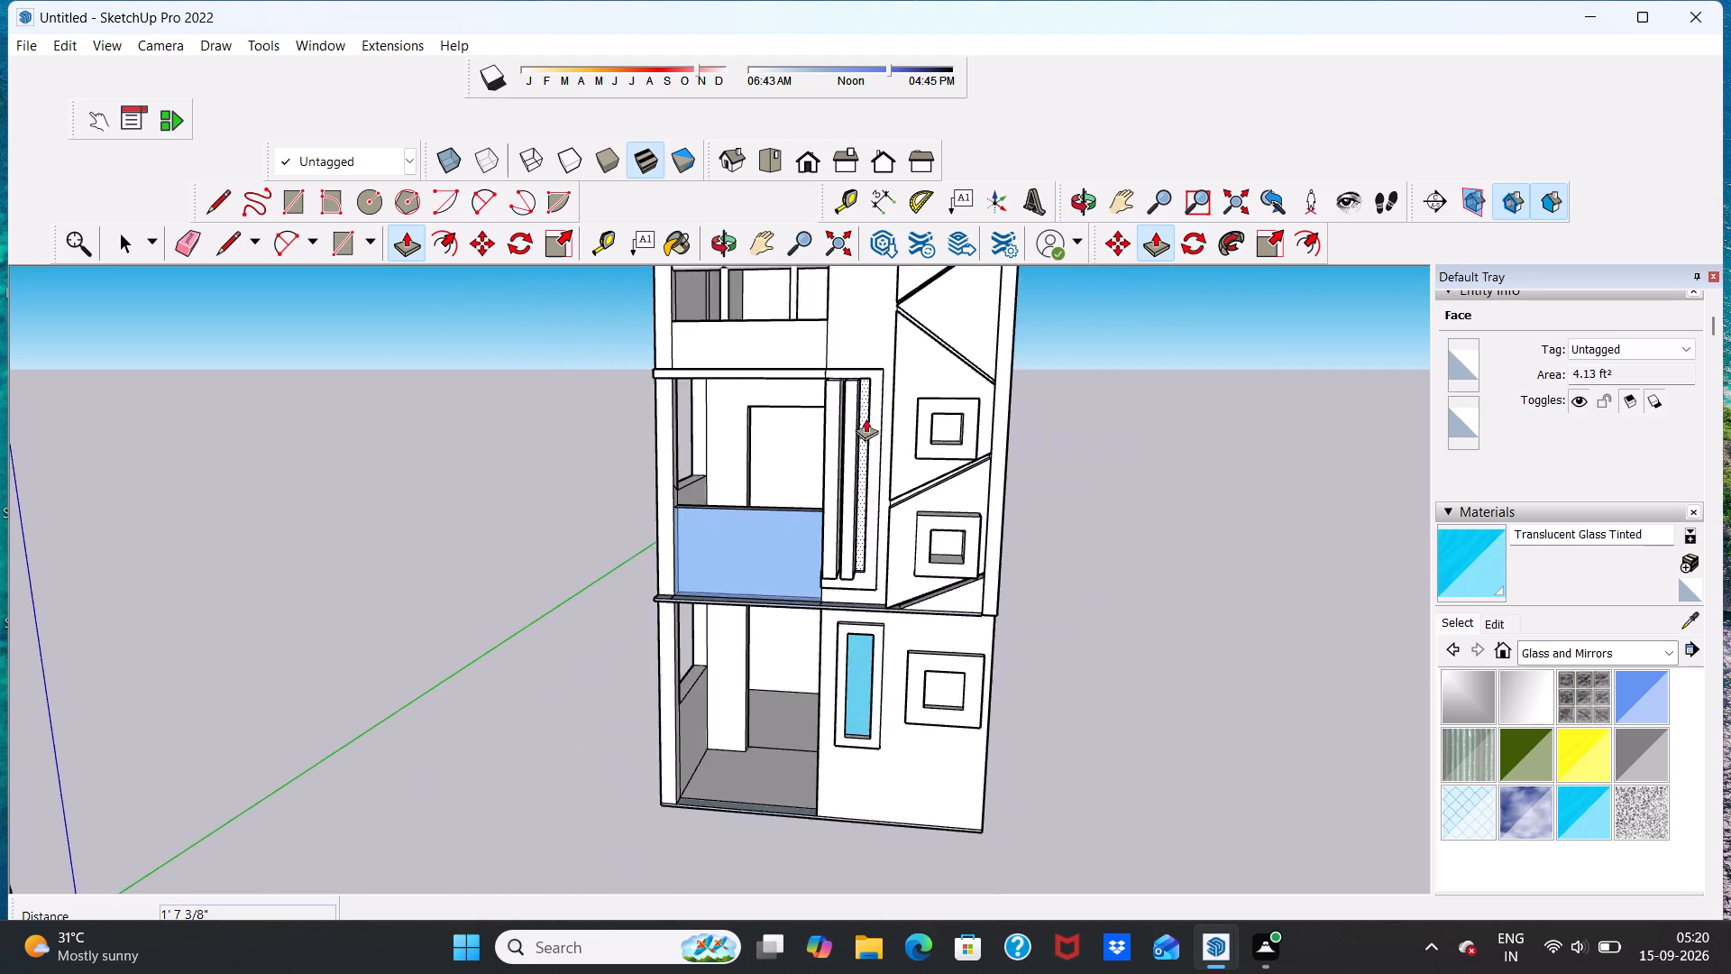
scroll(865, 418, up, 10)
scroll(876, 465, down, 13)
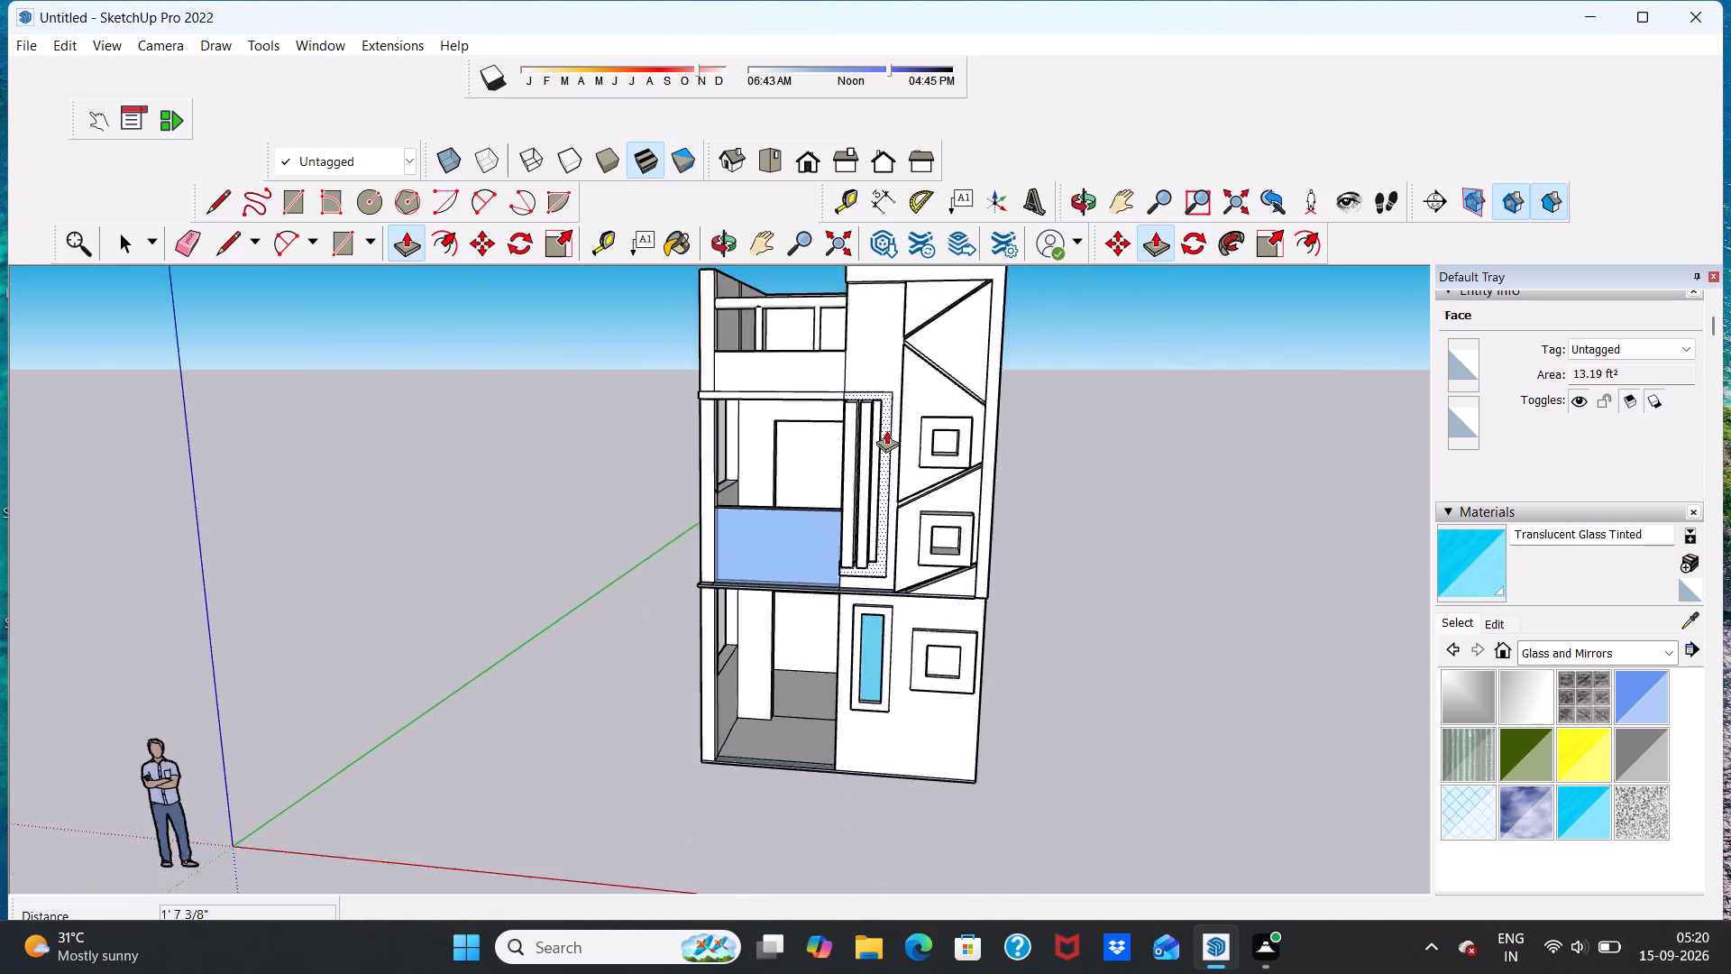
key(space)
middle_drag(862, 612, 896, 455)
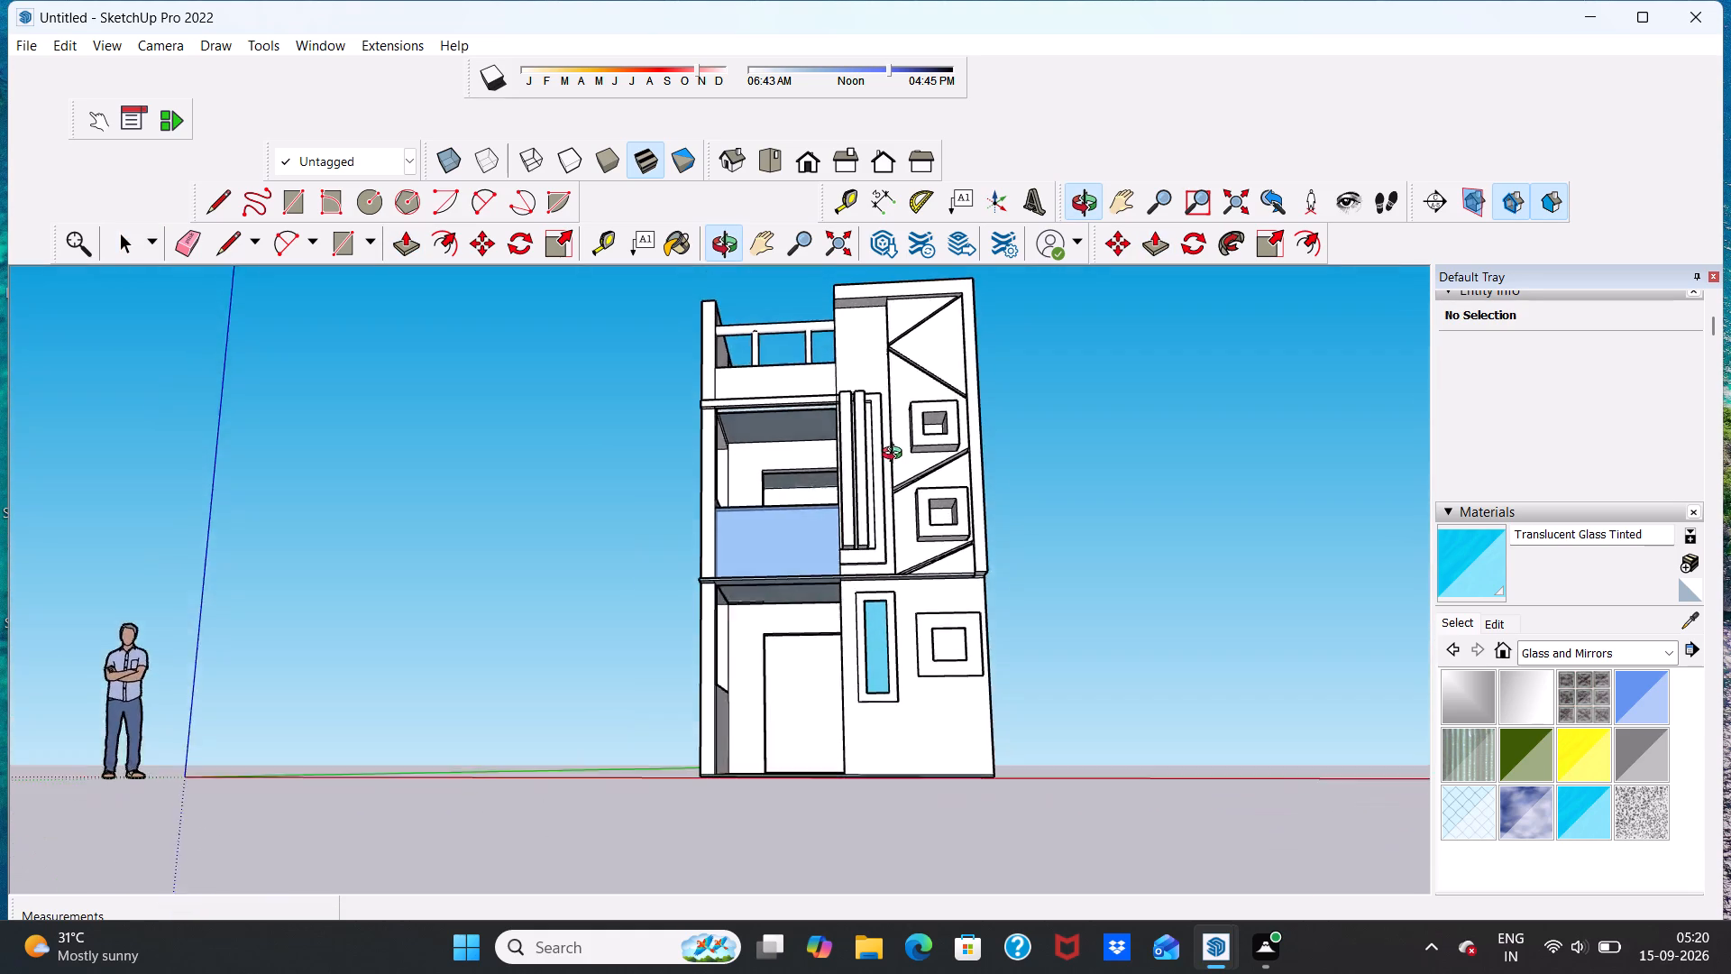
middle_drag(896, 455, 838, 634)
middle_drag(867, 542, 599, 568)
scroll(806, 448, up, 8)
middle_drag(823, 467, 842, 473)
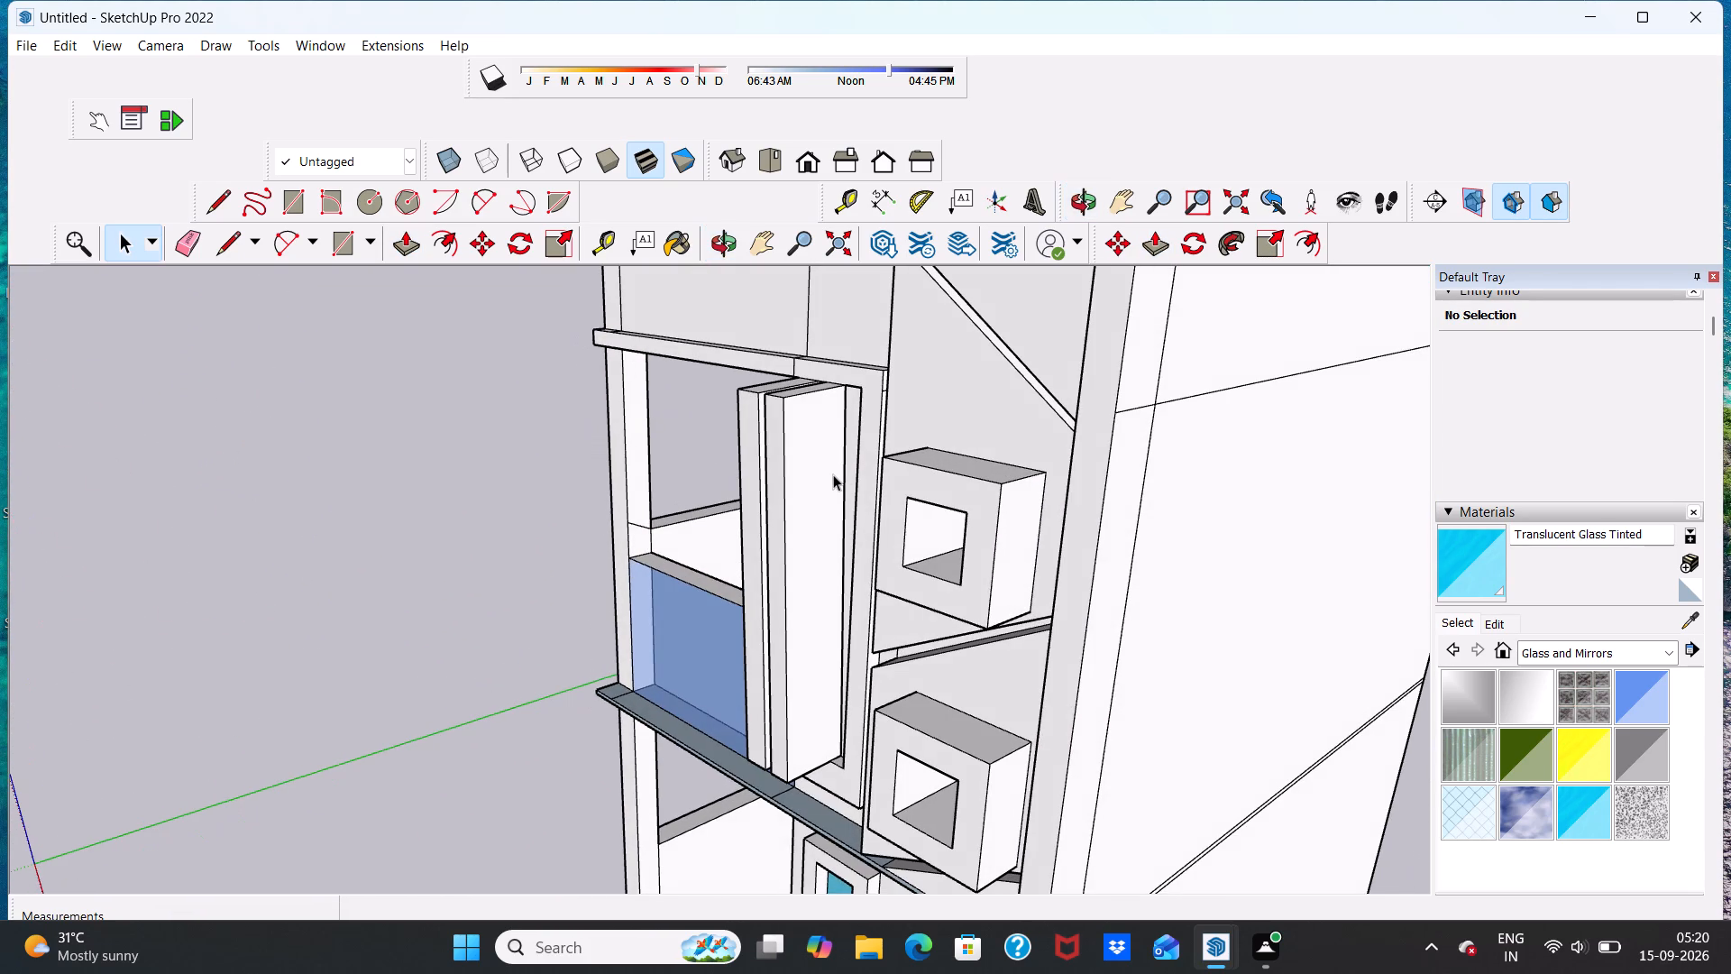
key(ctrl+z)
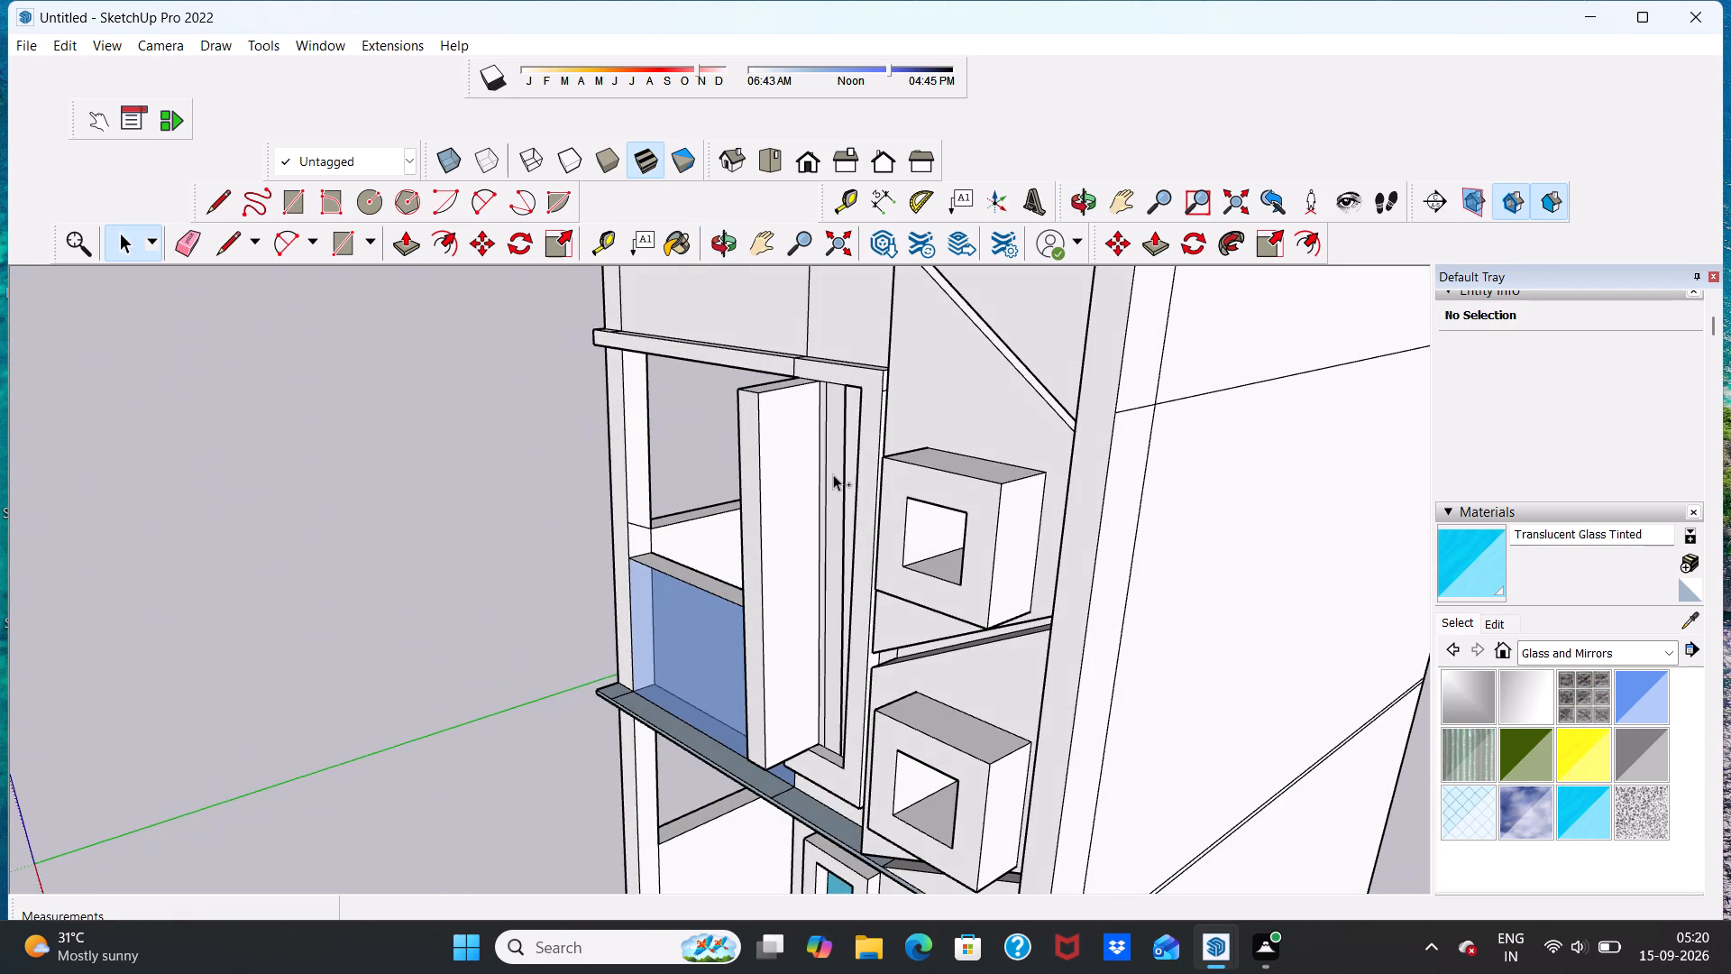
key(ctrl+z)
Extrude both vertical strips in the recess beside the blue glass parapet outward by the same depth, about 3 15/16".
scroll(809, 464, up, 3)
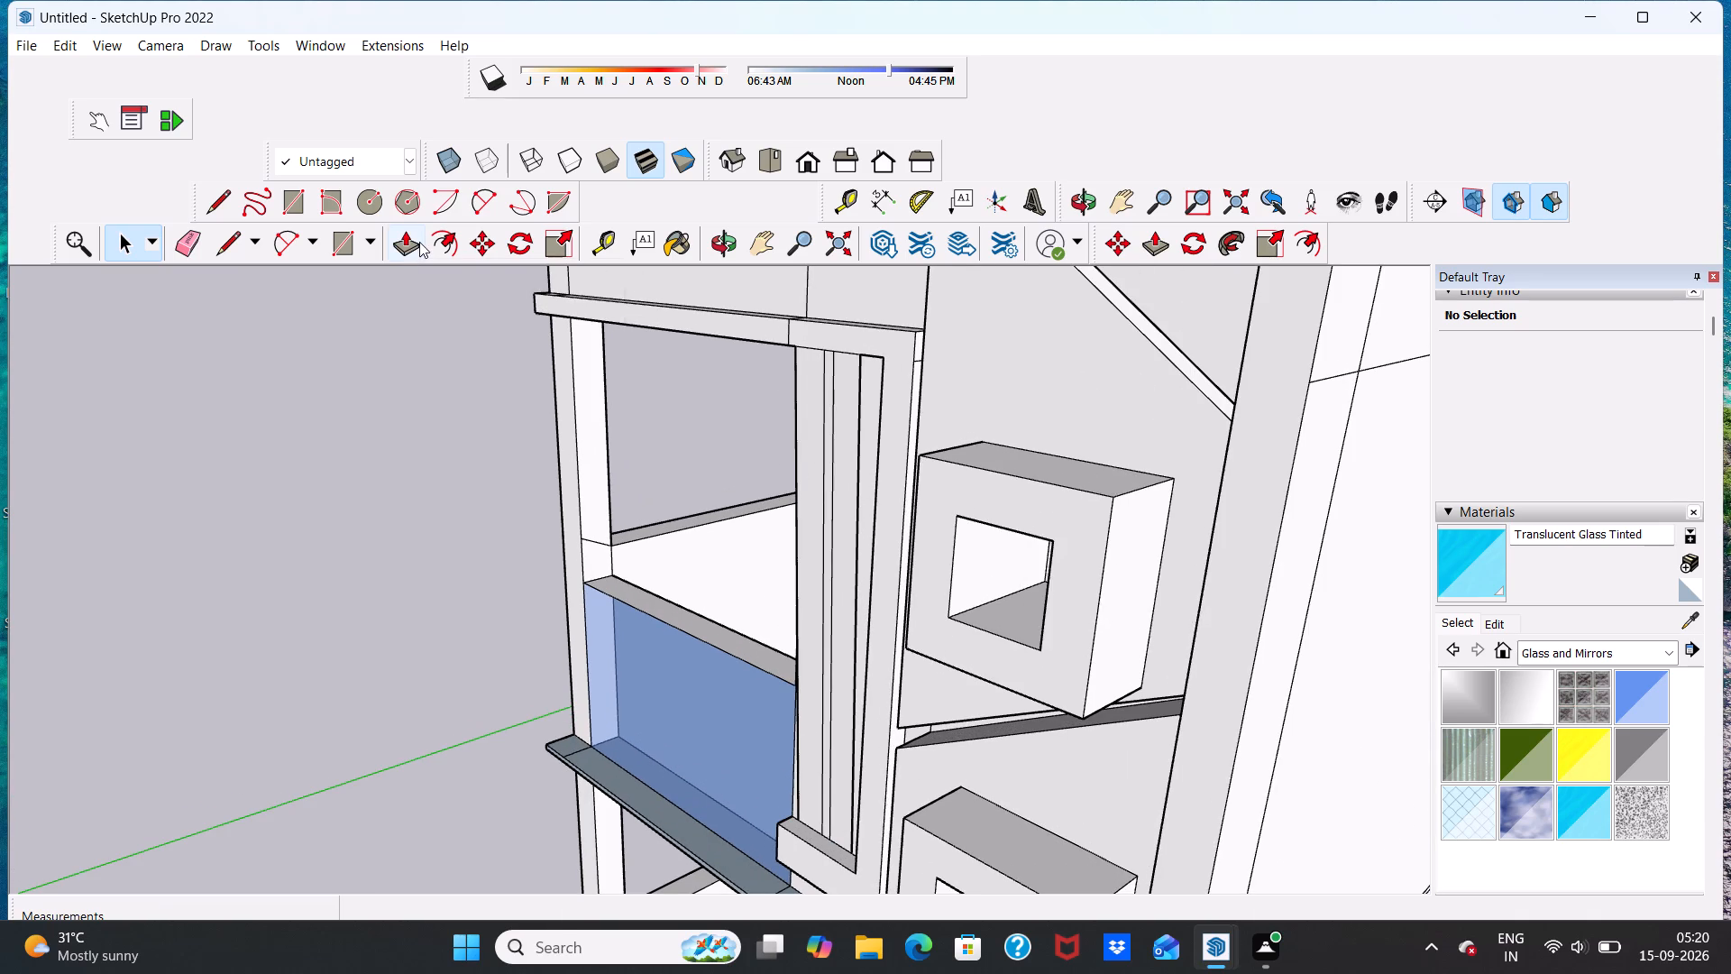
click(415, 244)
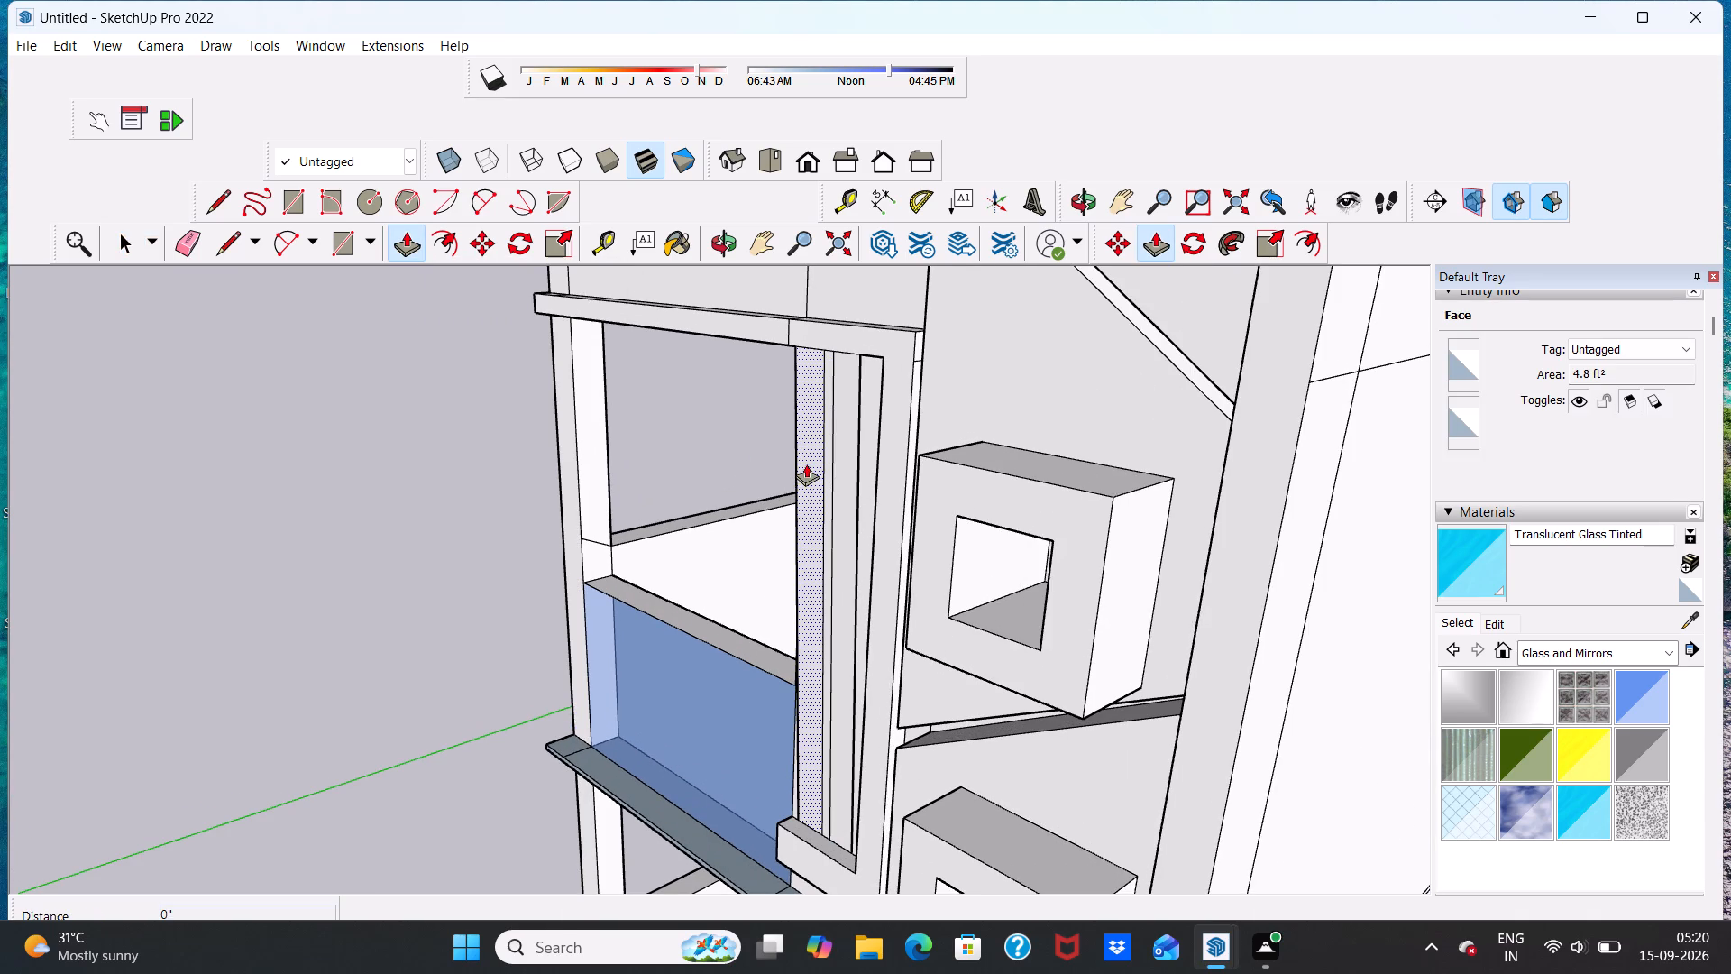
click(807, 462)
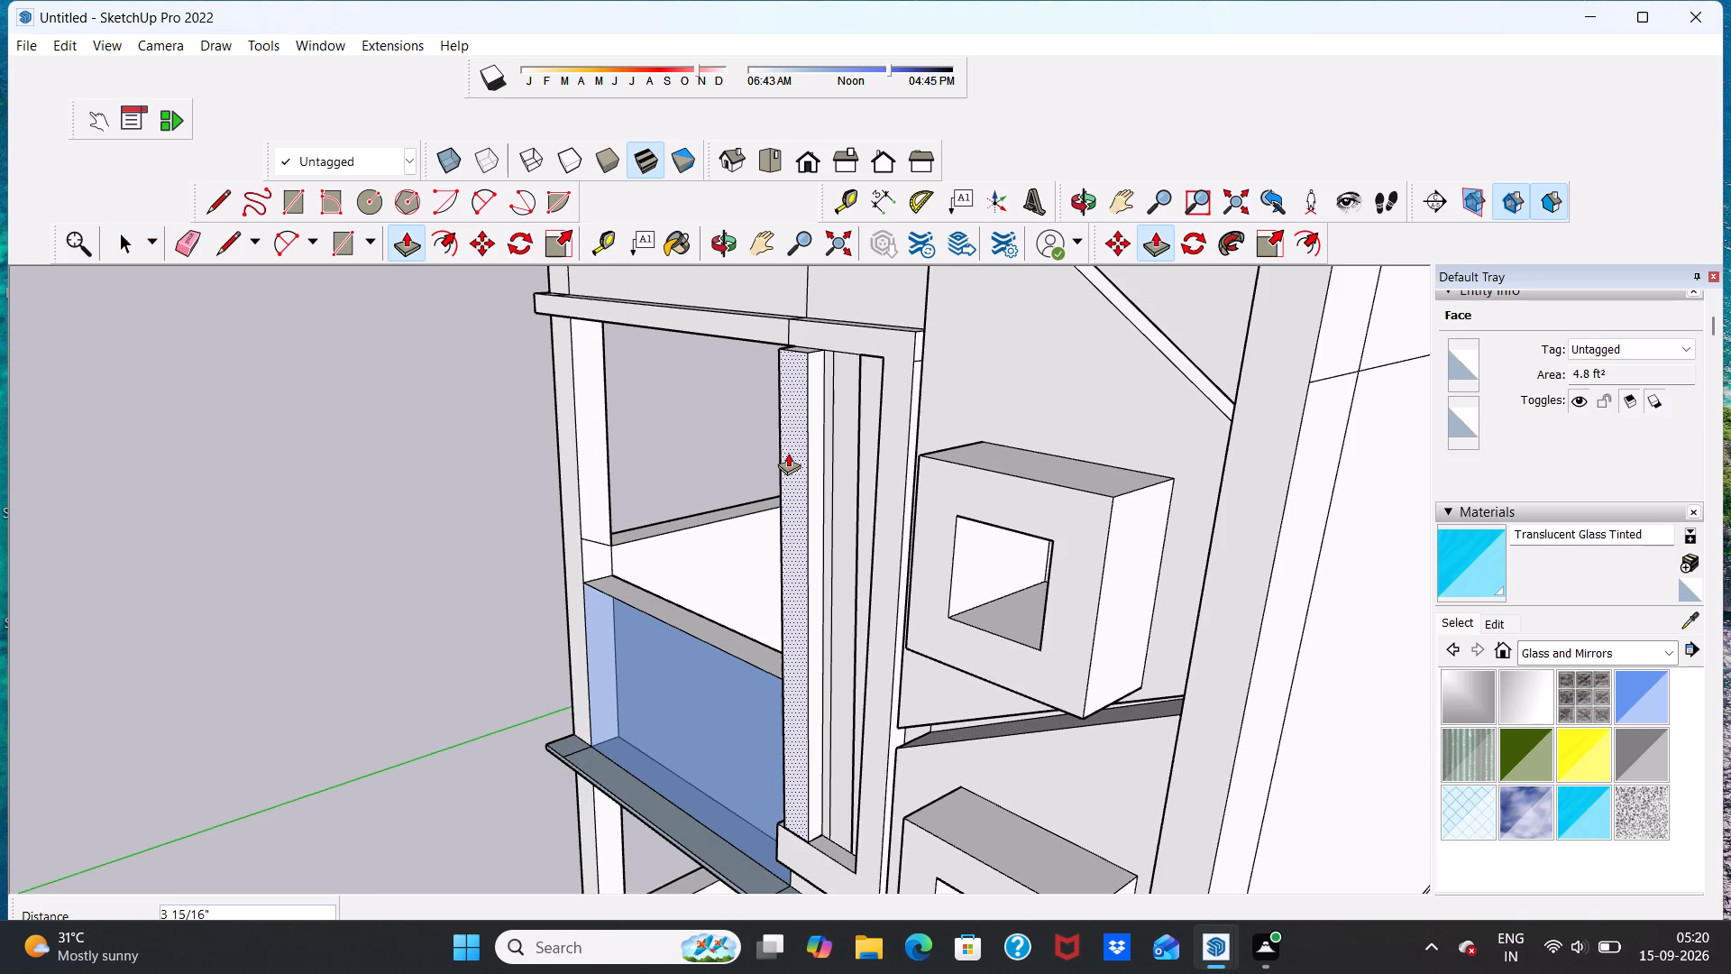
click(788, 454)
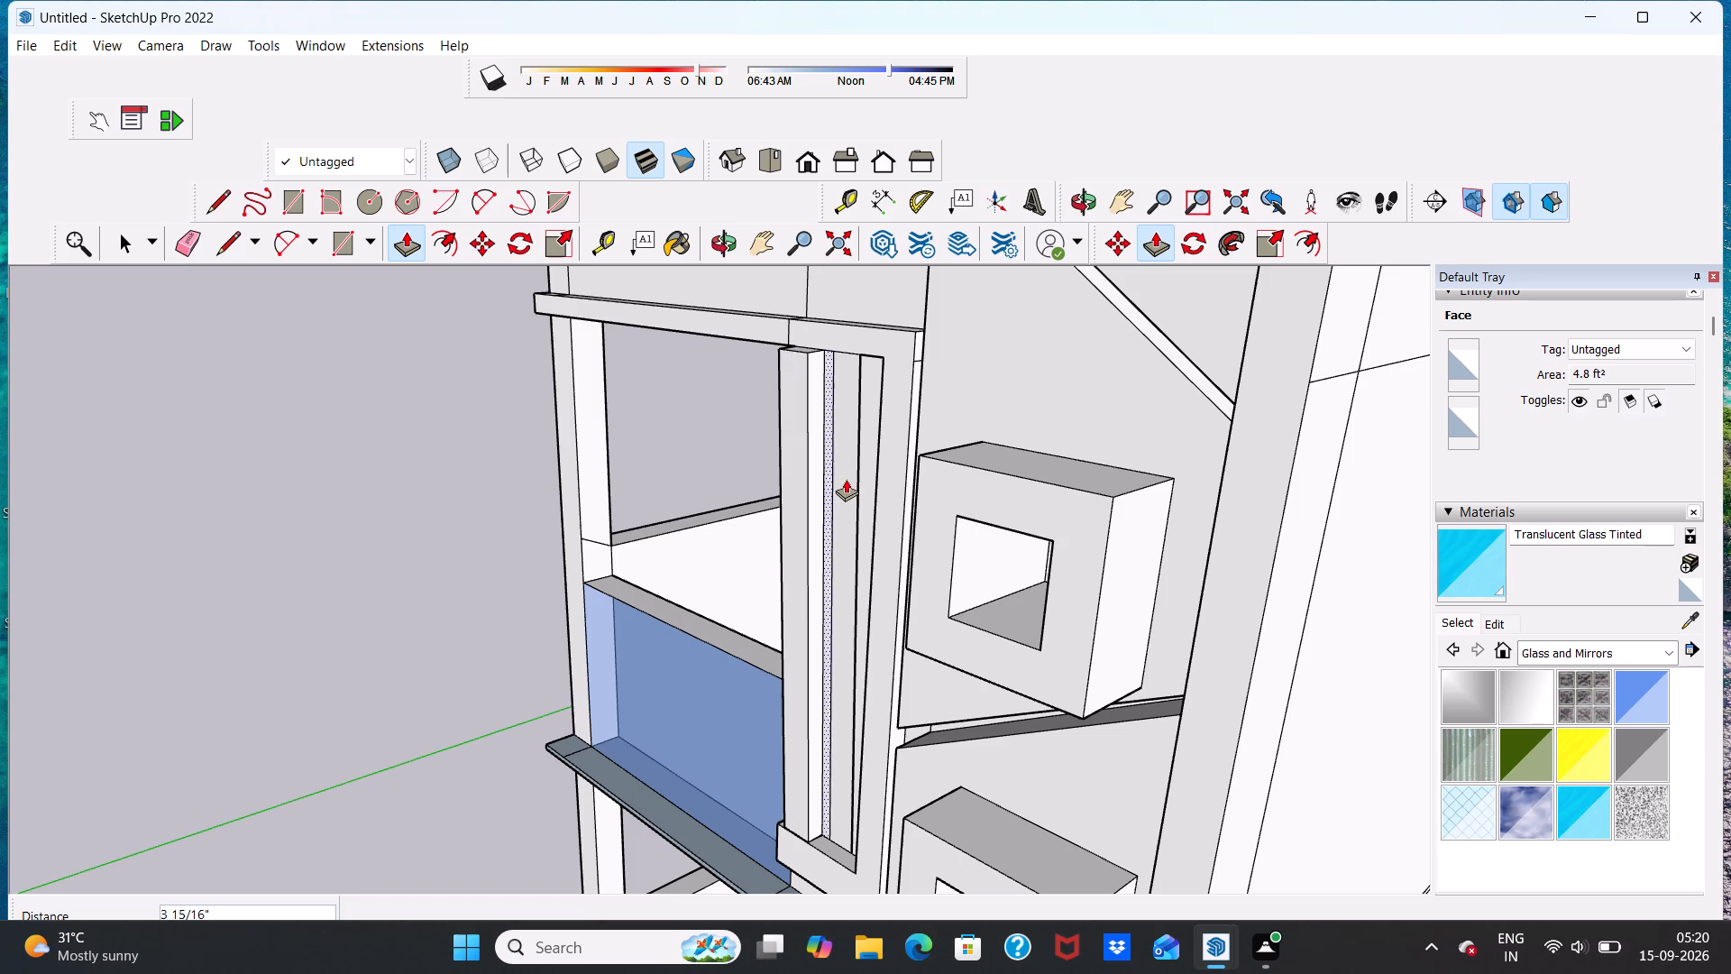
click(846, 479)
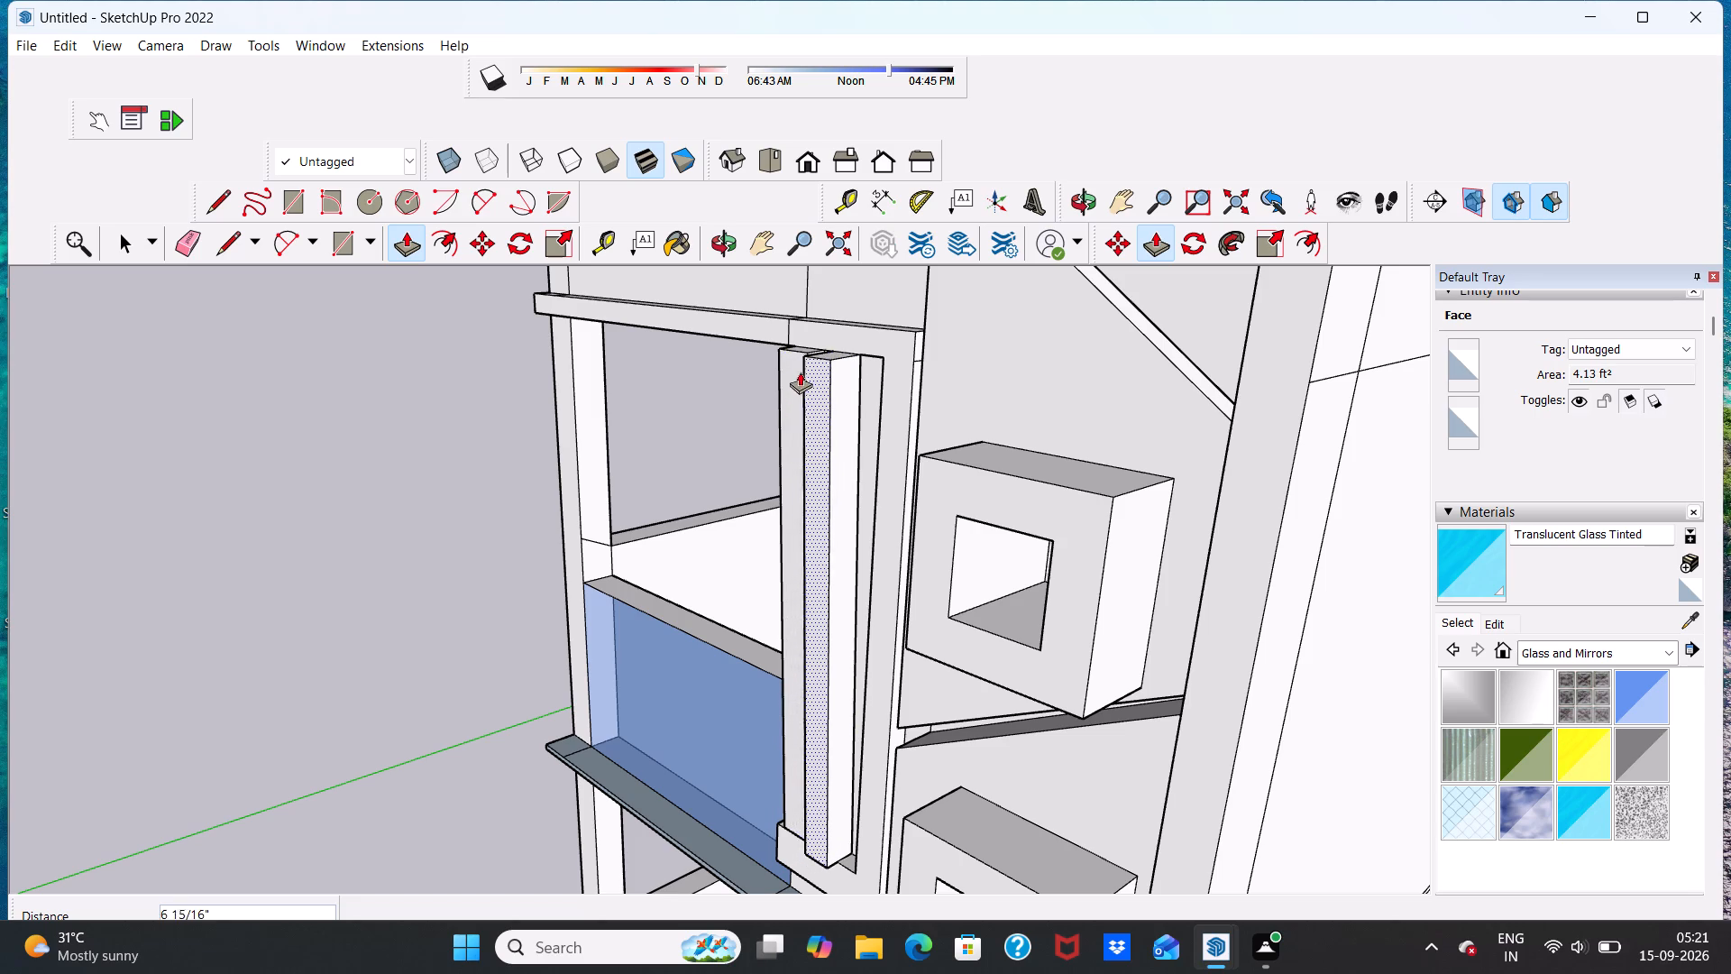
click(802, 354)
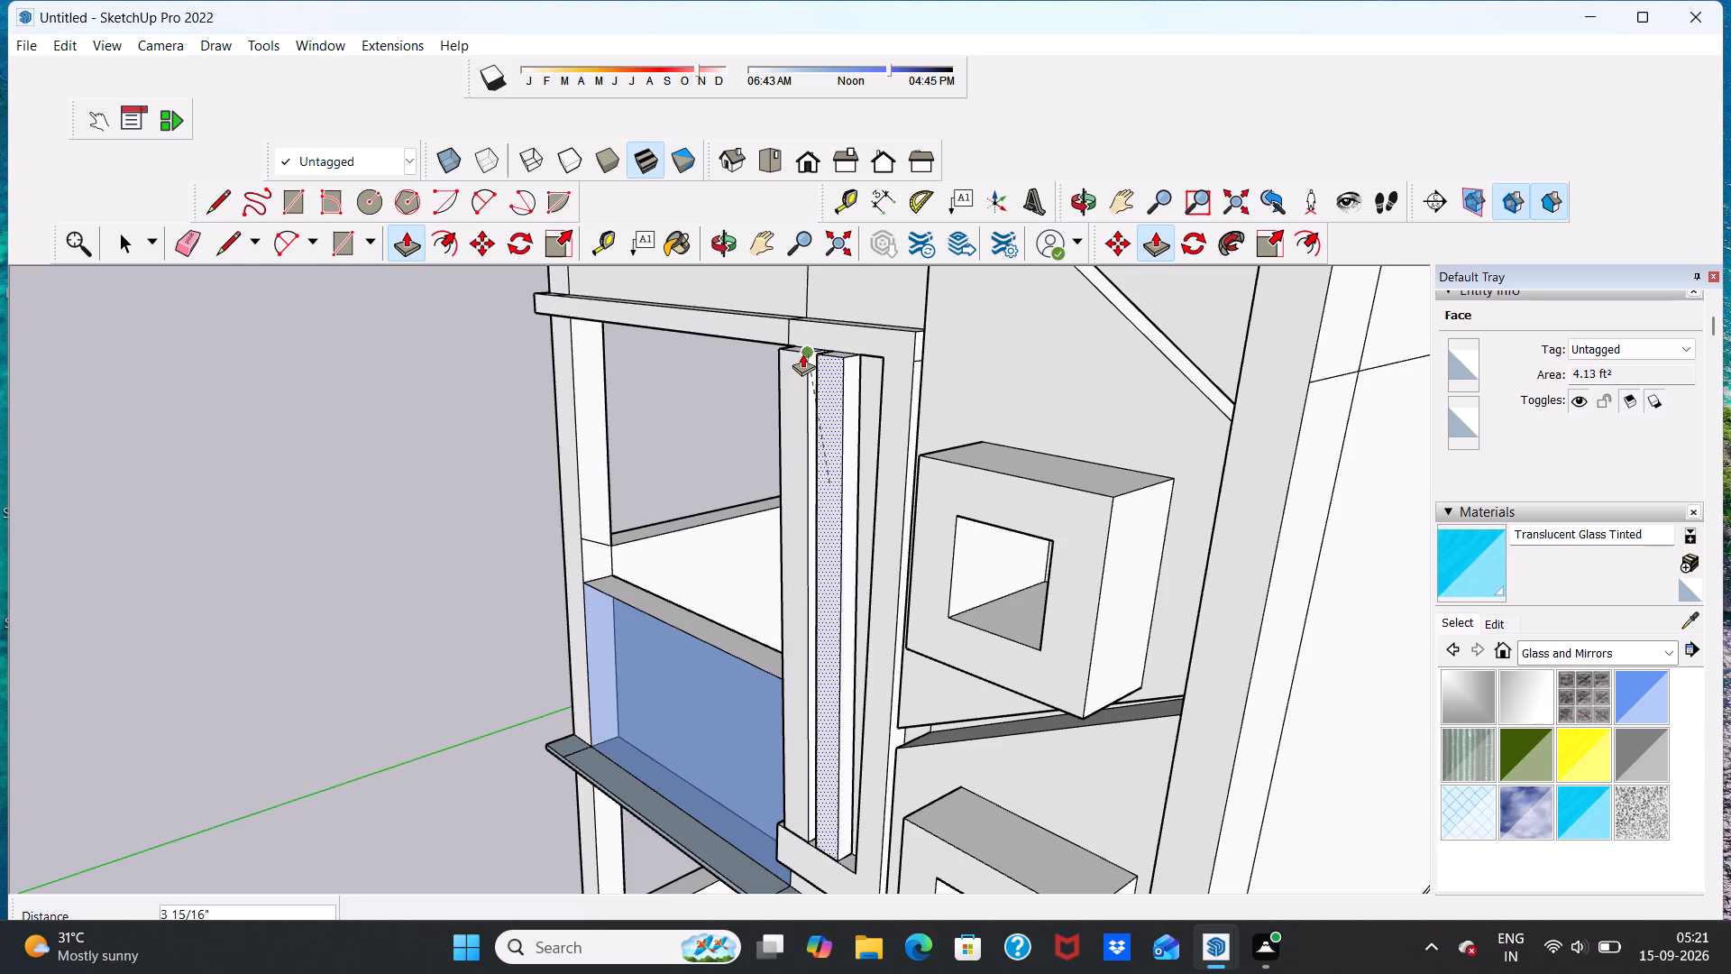
key(space)
Examine the raised vertical strips and how they sit within the whole front facade.
scroll(757, 464, down, 8)
middle_drag(779, 470, 998, 408)
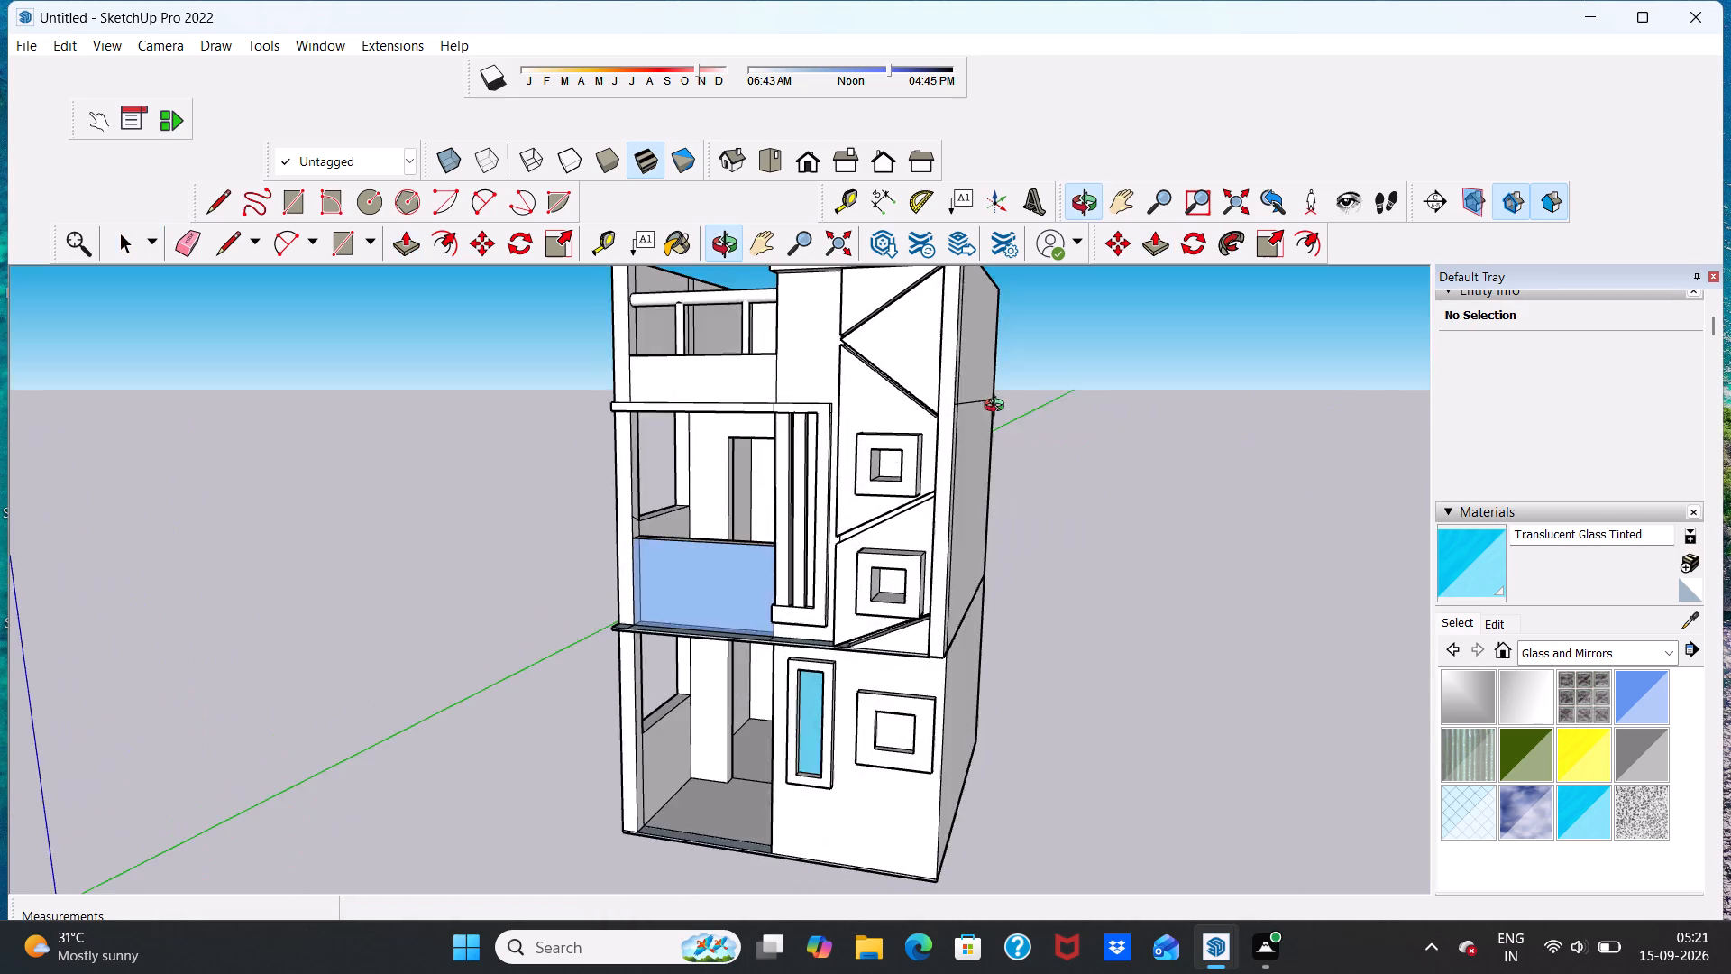
middle_drag(998, 408, 969, 406)
scroll(783, 470, up, 9)
middle_drag(813, 478, 989, 481)
scroll(980, 482, down, 9)
scroll(911, 486, up, 2)
scroll(866, 483, down, 6)
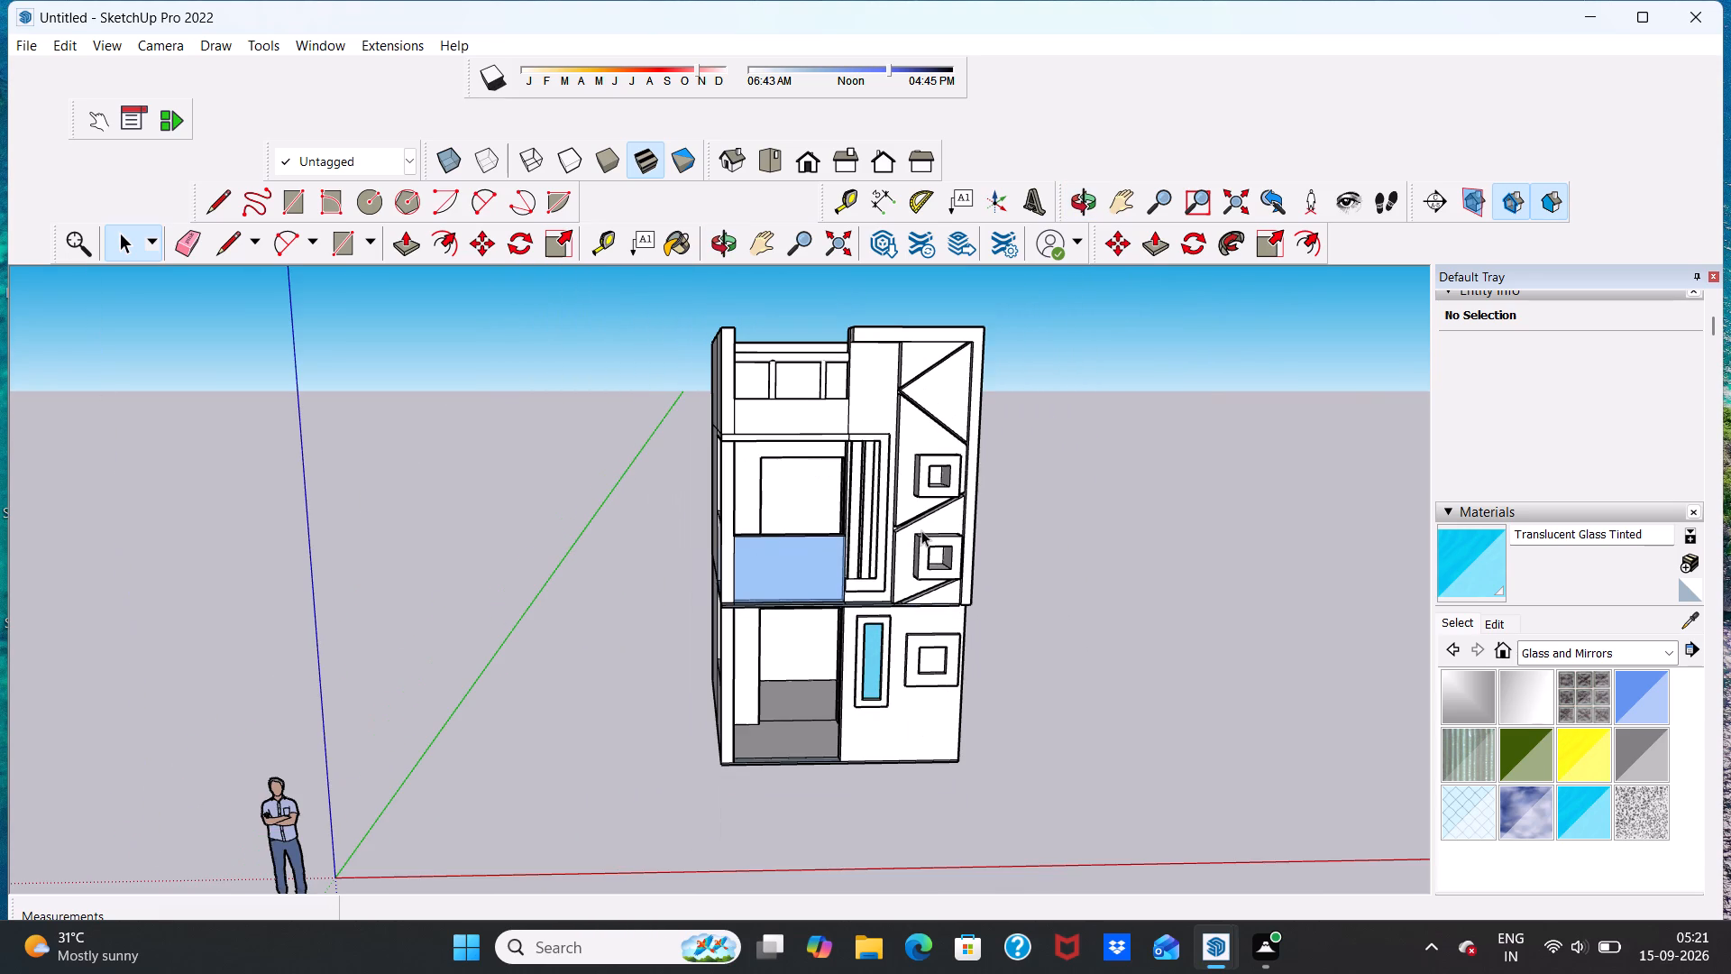
middle_drag(887, 497, 844, 489)
scroll(872, 489, down, 3)
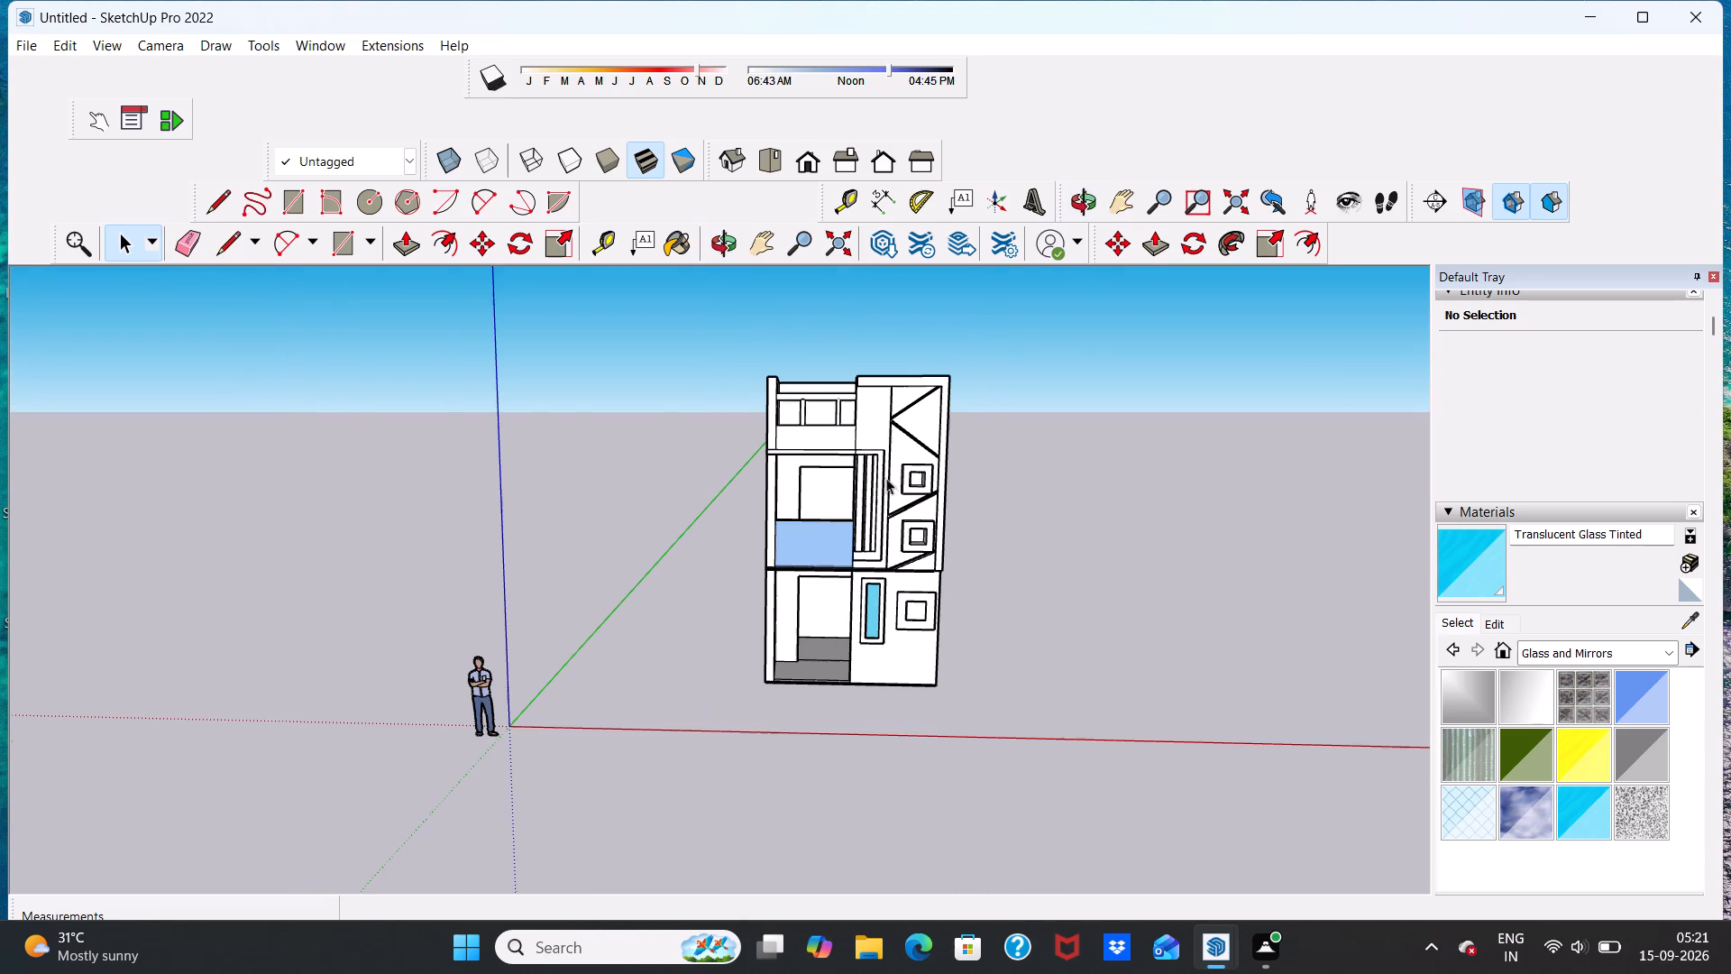
scroll(886, 478, down, 2)
Examine the ground-floor entrance, its base edge and the full front elevation from near and far.
scroll(826, 666, up, 5)
scroll(820, 639, down, 7)
middle_drag(841, 667, 838, 652)
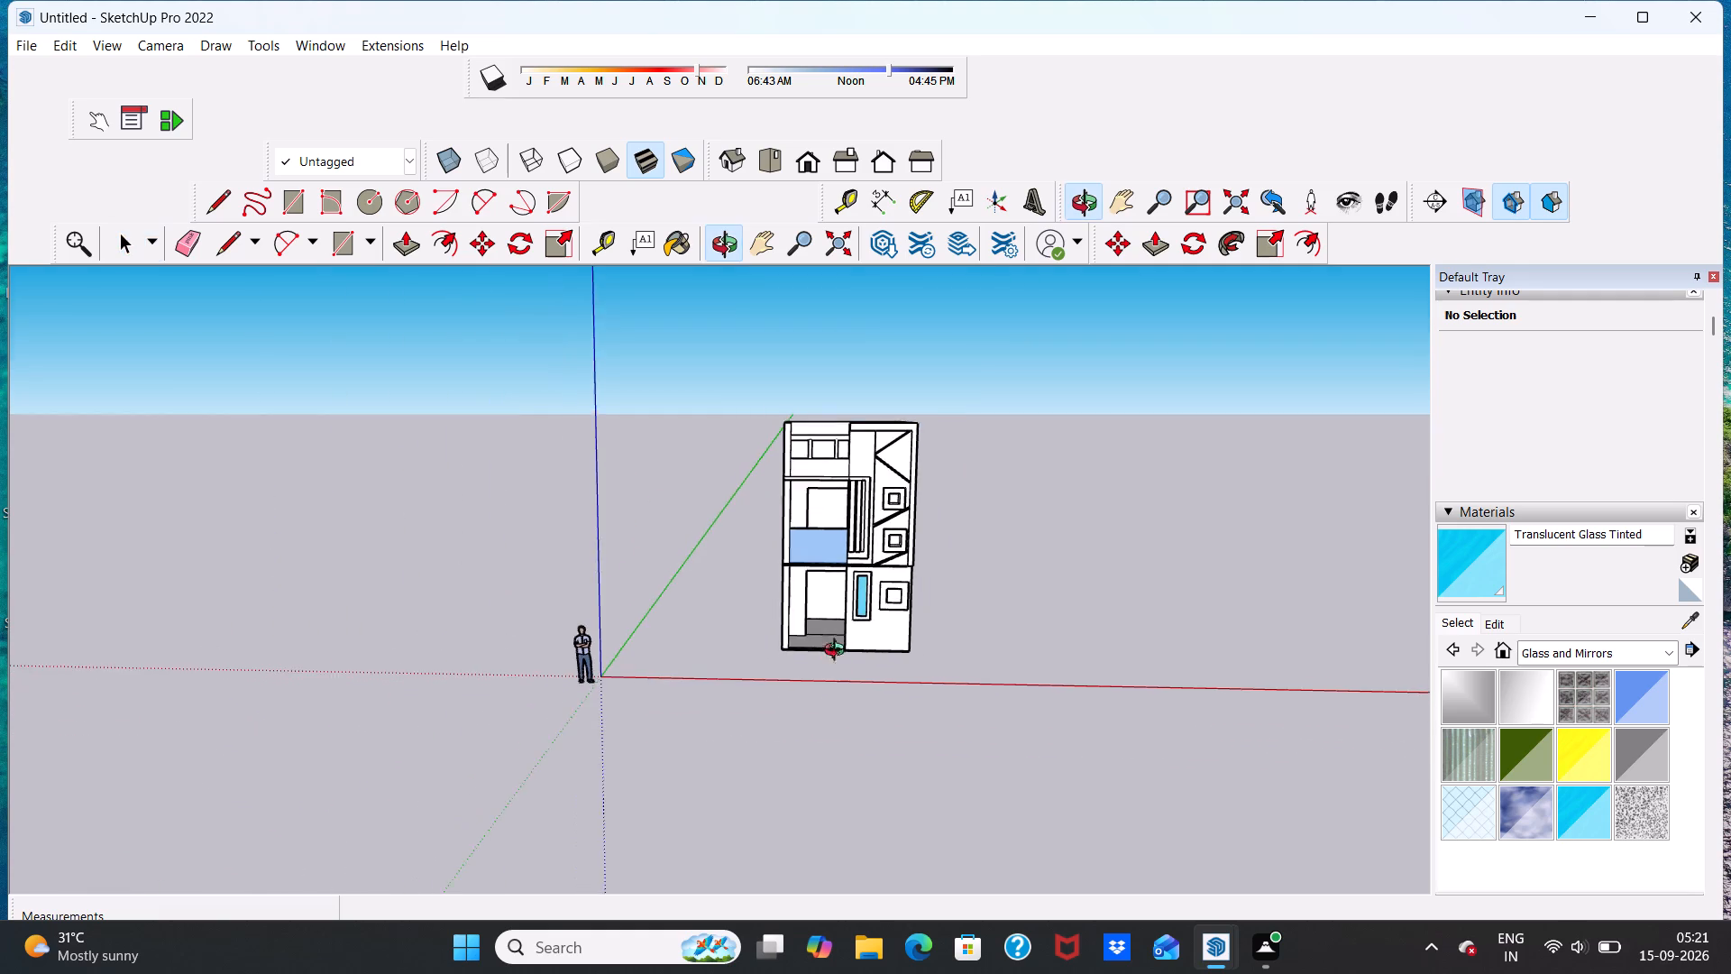
middle_drag(838, 652, 830, 622)
scroll(827, 624, up, 1)
middle_drag(827, 626, 827, 705)
scroll(805, 662, up, 8)
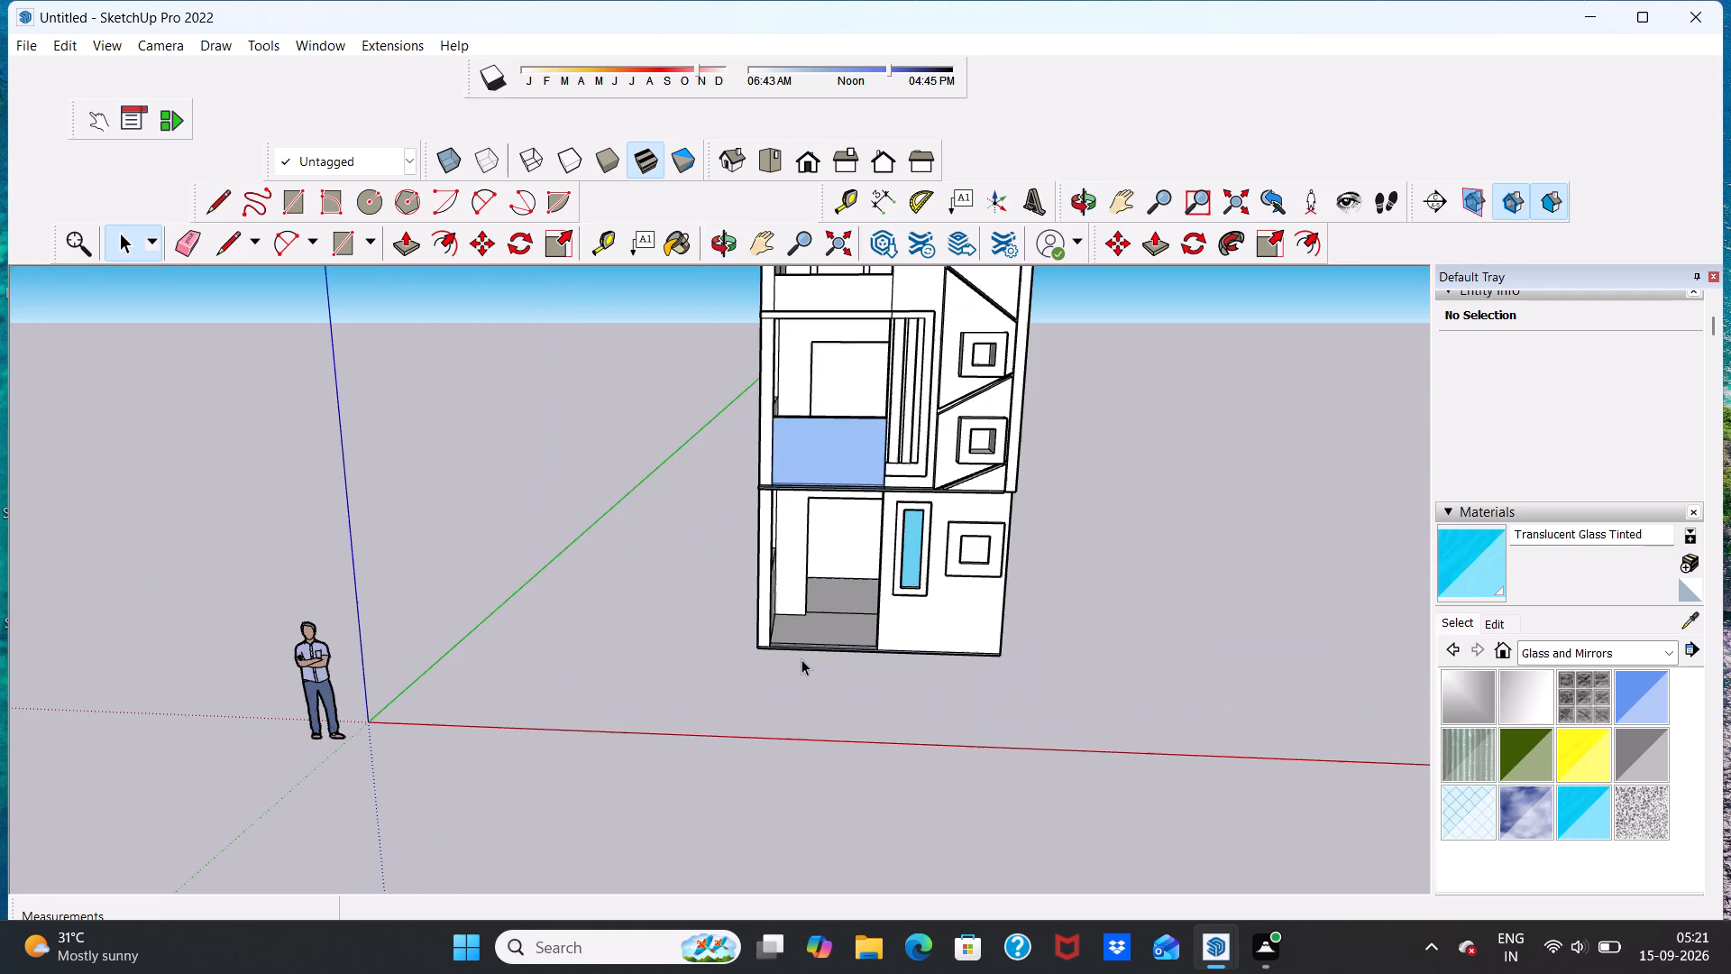
scroll(809, 589, down, 3)
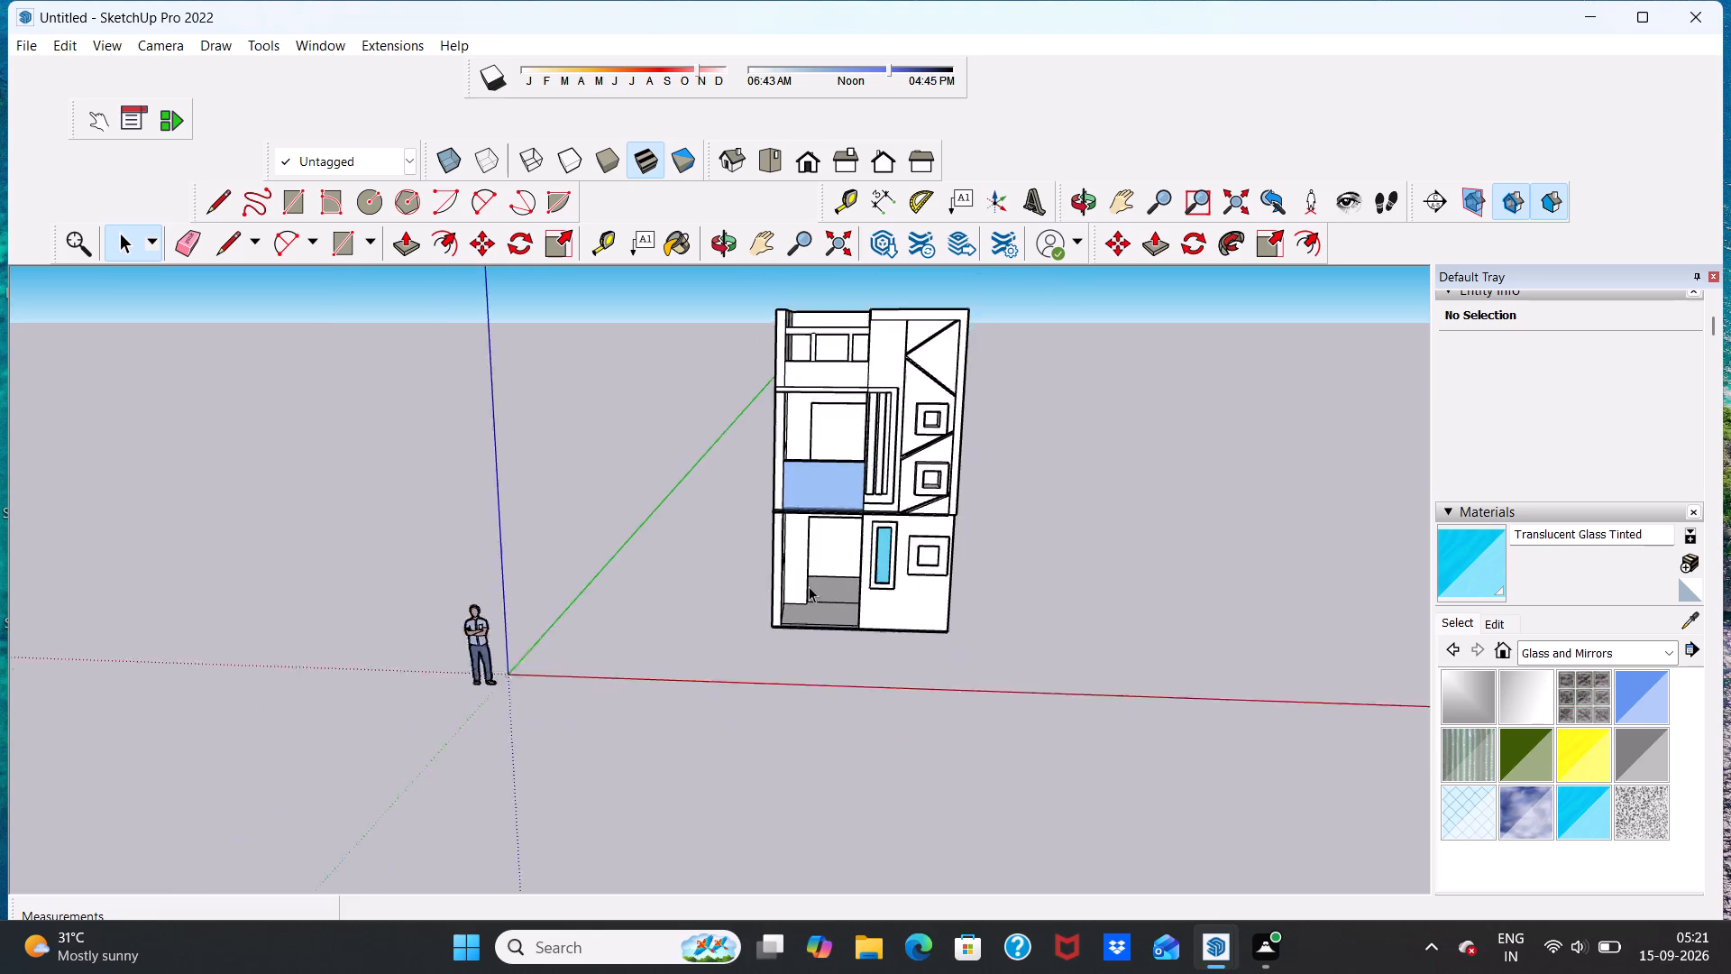
scroll(809, 586, down, 3)
scroll(860, 678, up, 7)
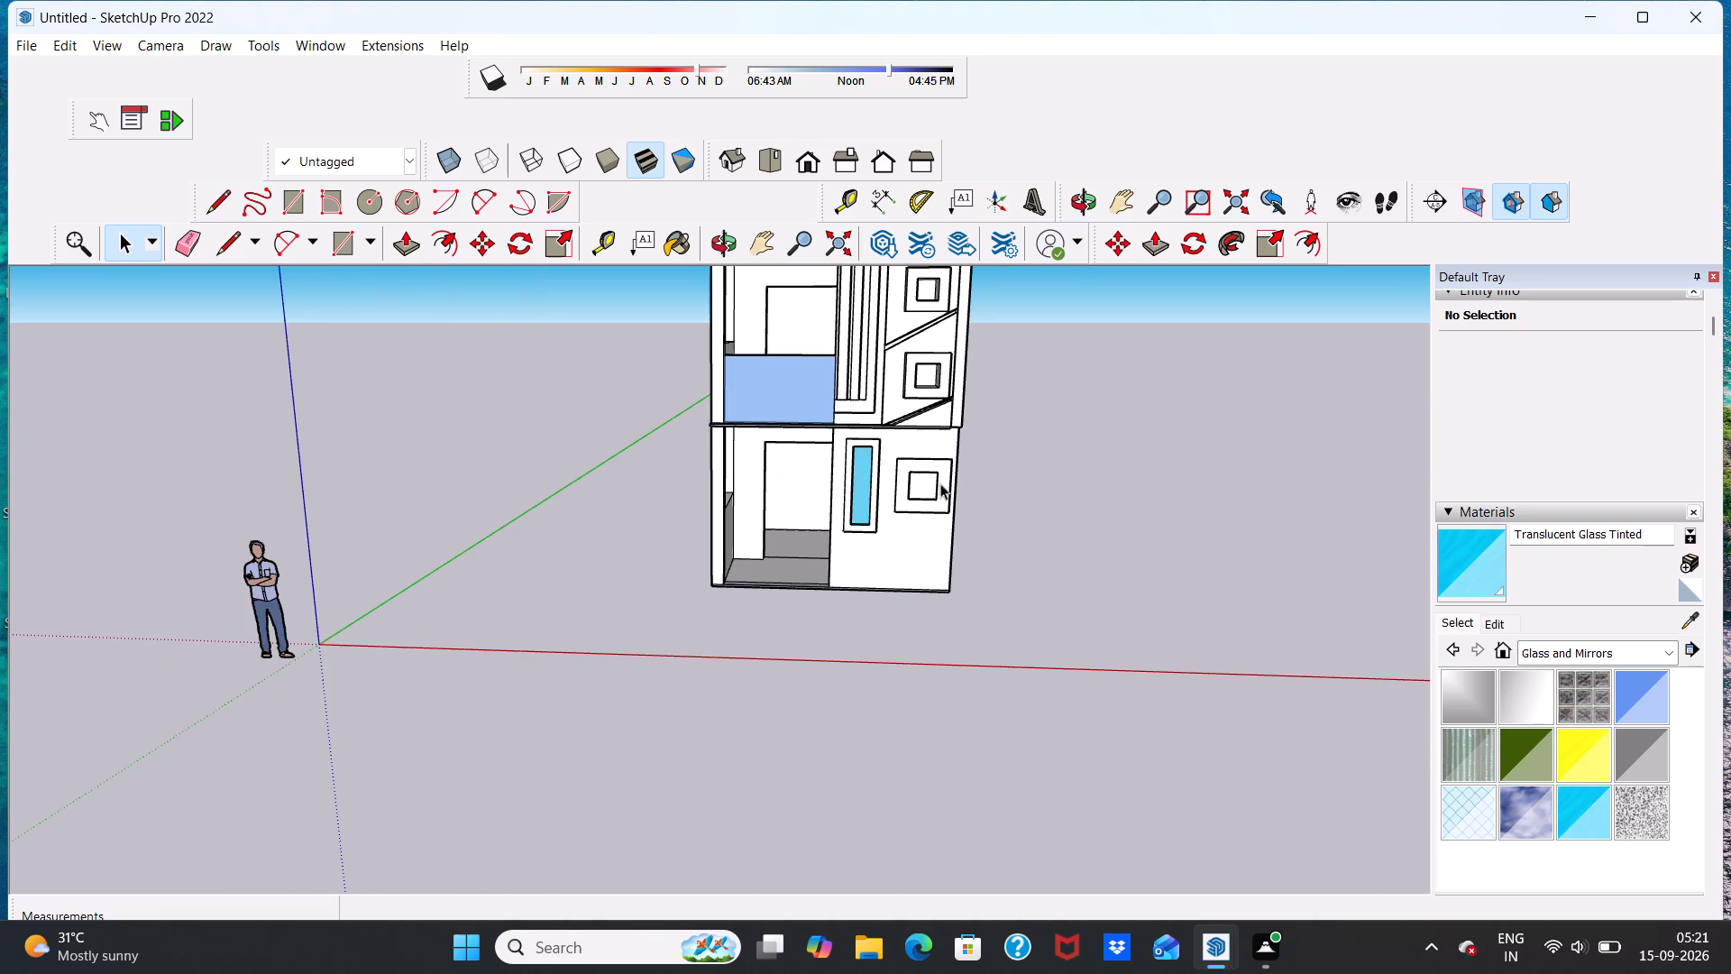
scroll(940, 470, down, 6)
scroll(920, 507, up, 6)
scroll(818, 559, up, 4)
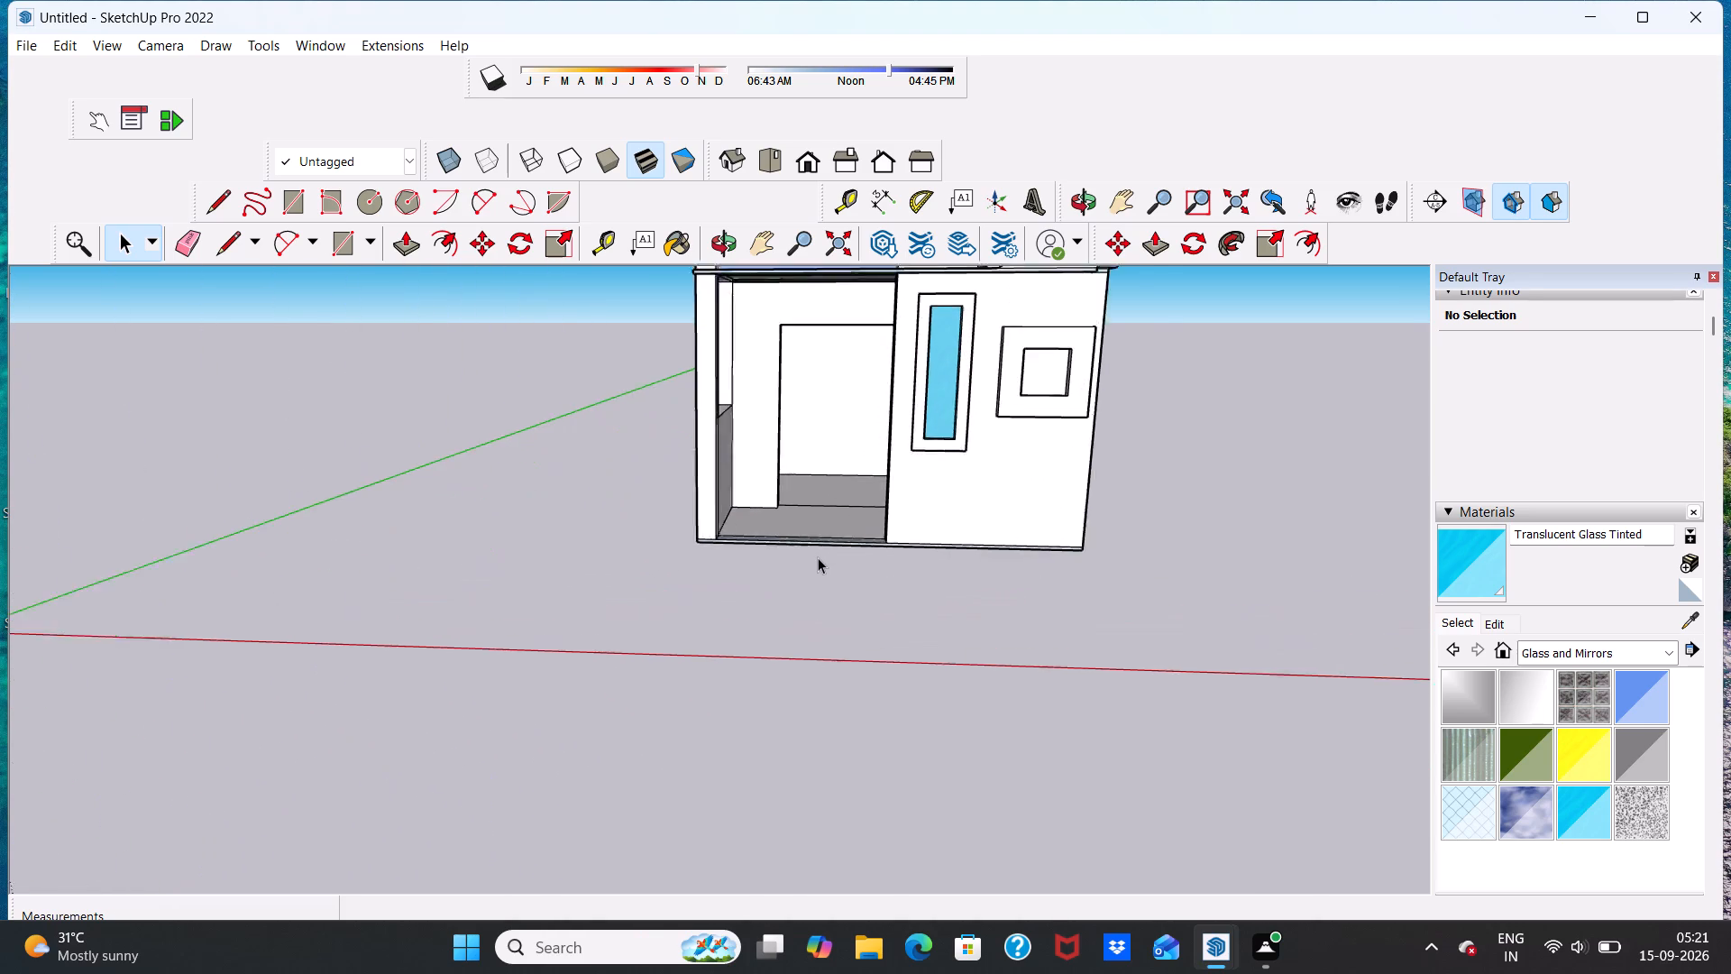
scroll(818, 557, up, 2)
scroll(725, 543, up, 4)
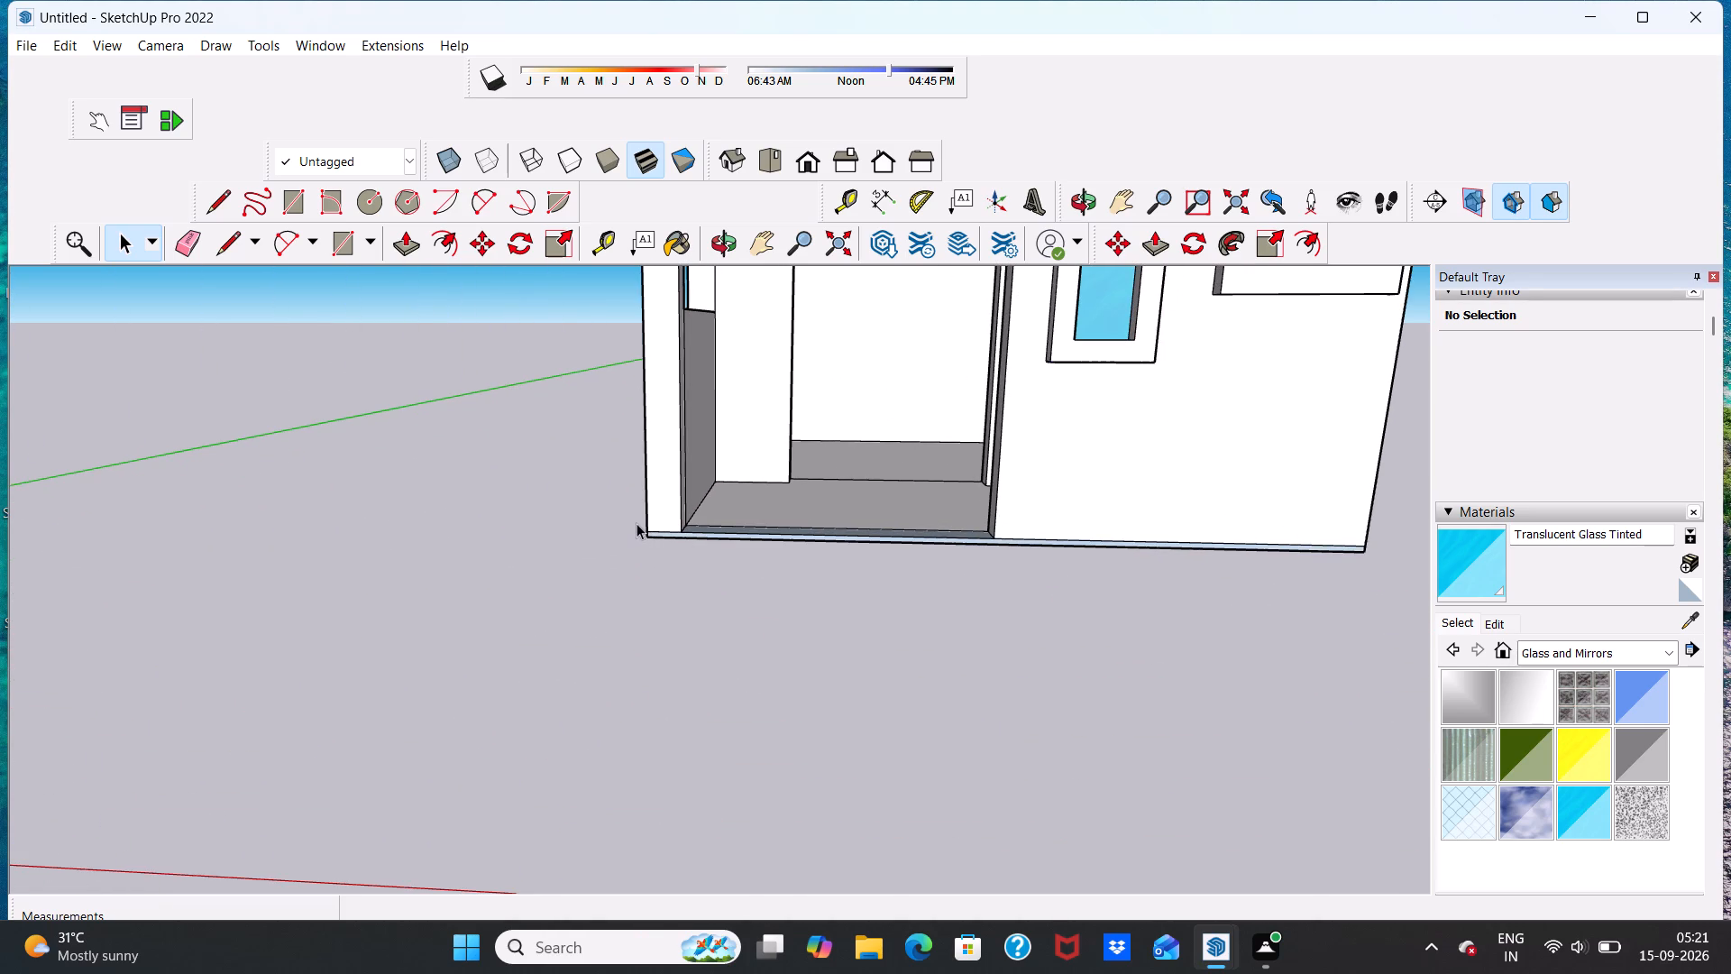
scroll(710, 519, down, 12)
scroll(709, 486, up, 4)
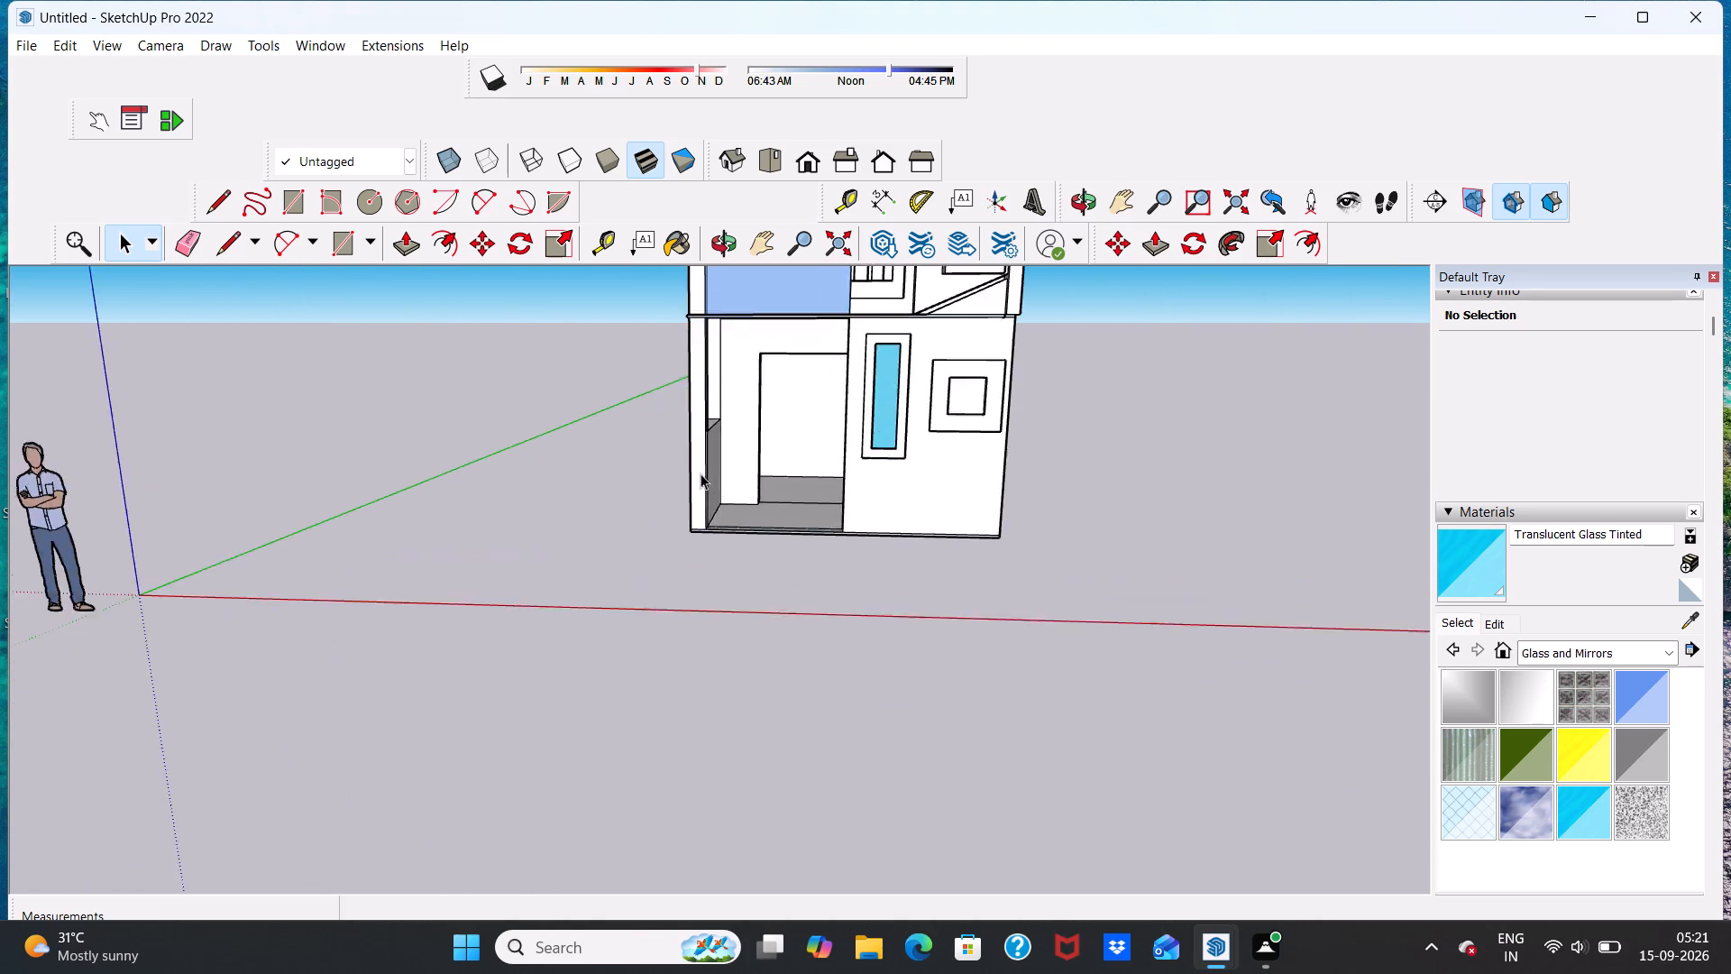
scroll(701, 473, up, 1)
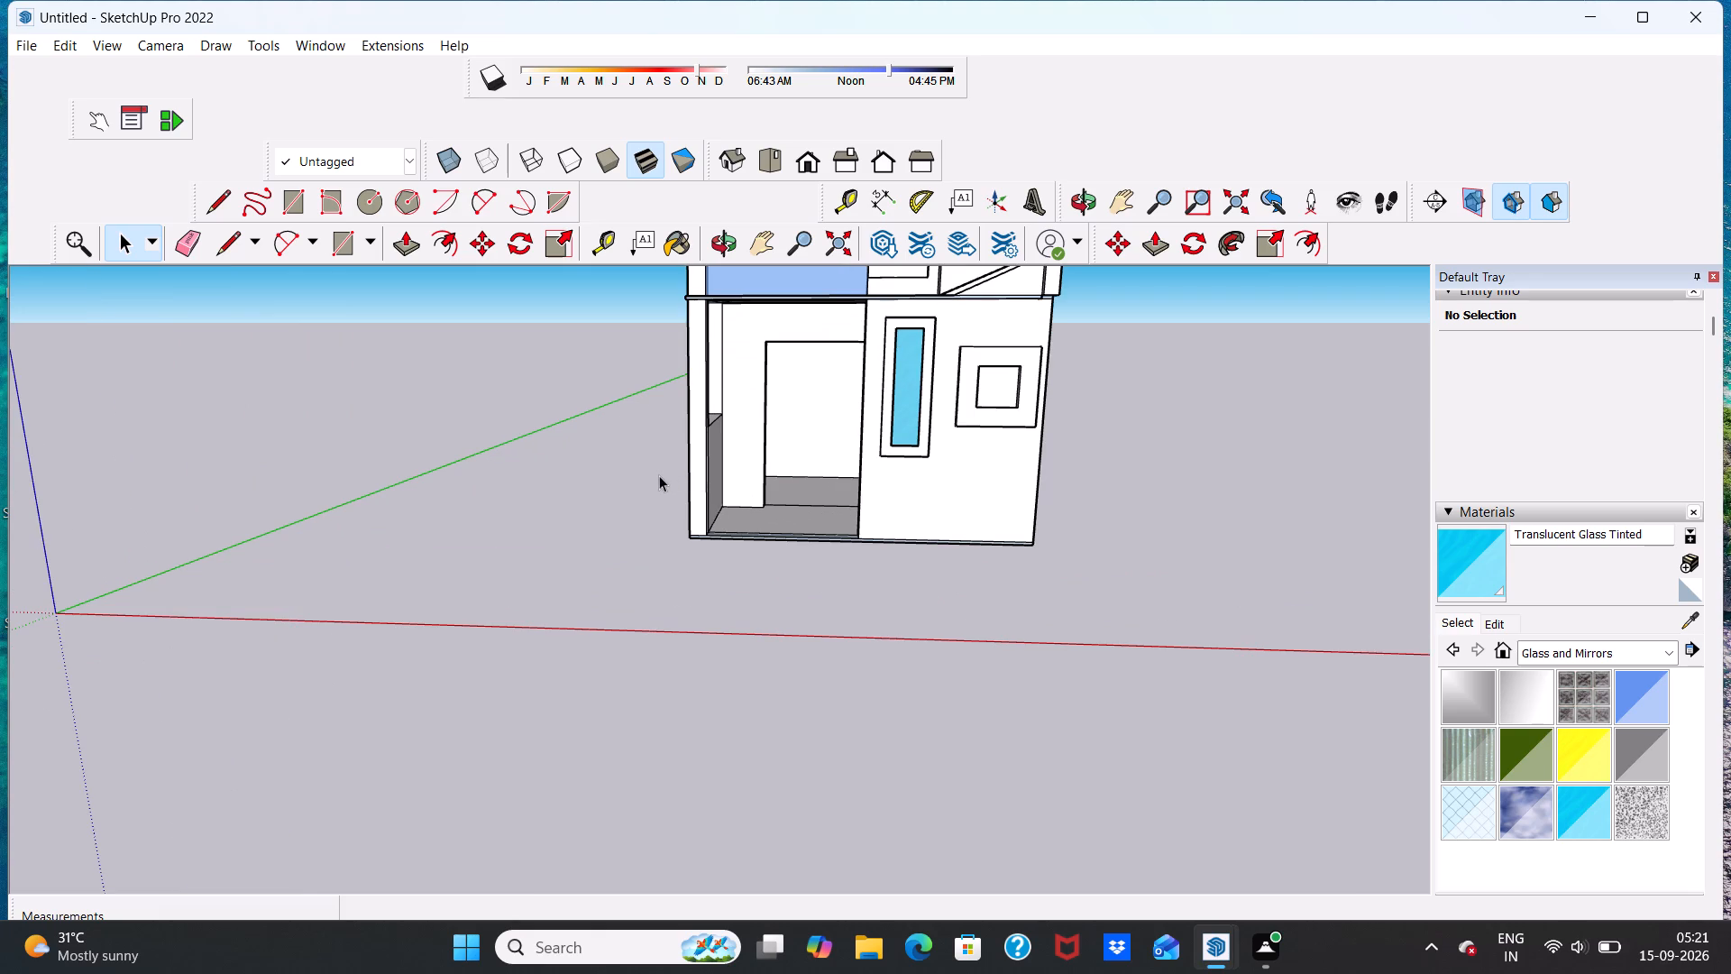
scroll(706, 470, down, 9)
scroll(807, 524, up, 2)
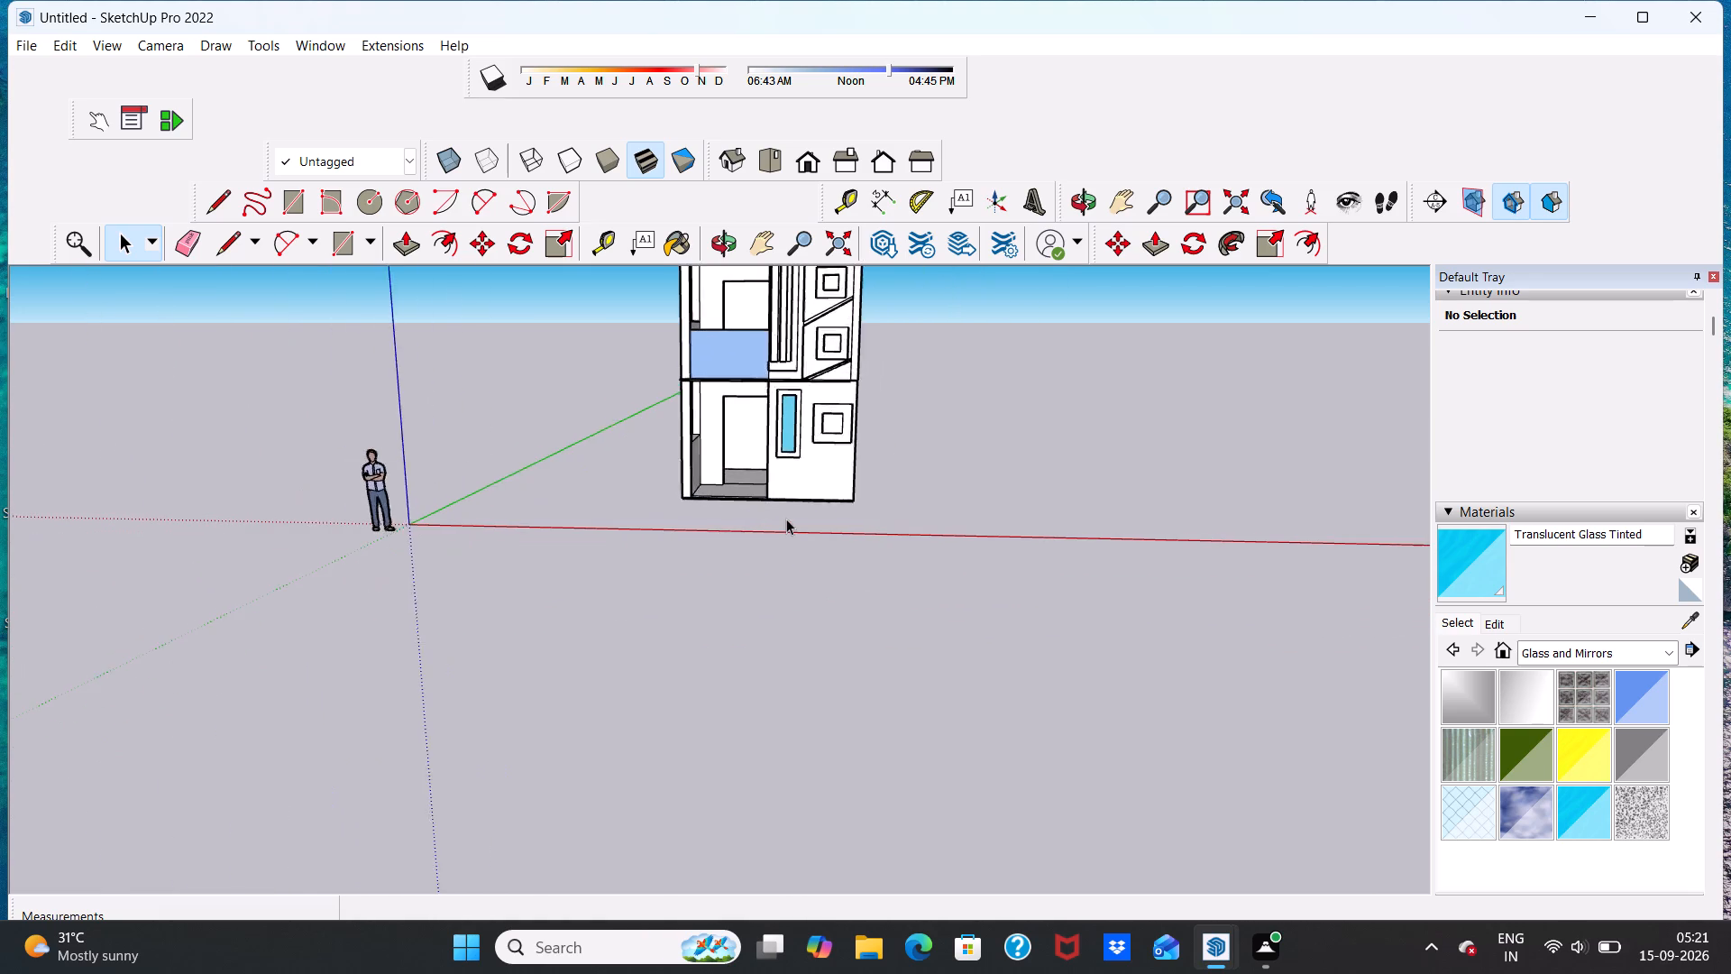
scroll(786, 519, up, 3)
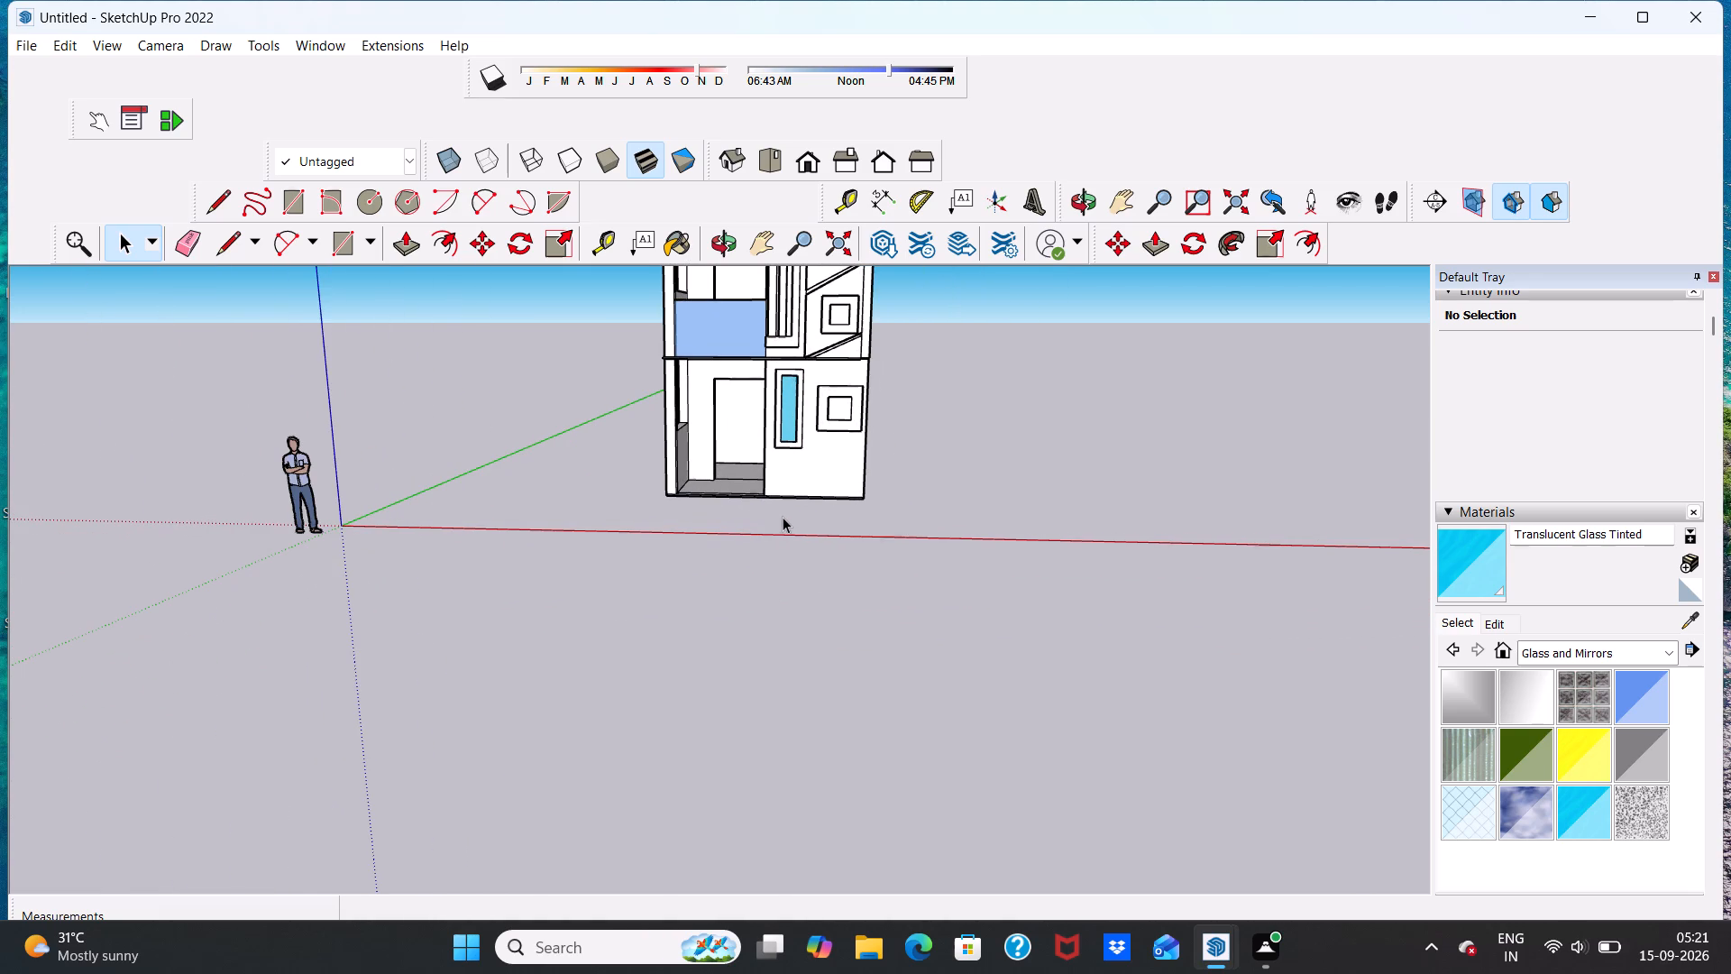
scroll(770, 507, up, 4)
scroll(773, 501, down, 6)
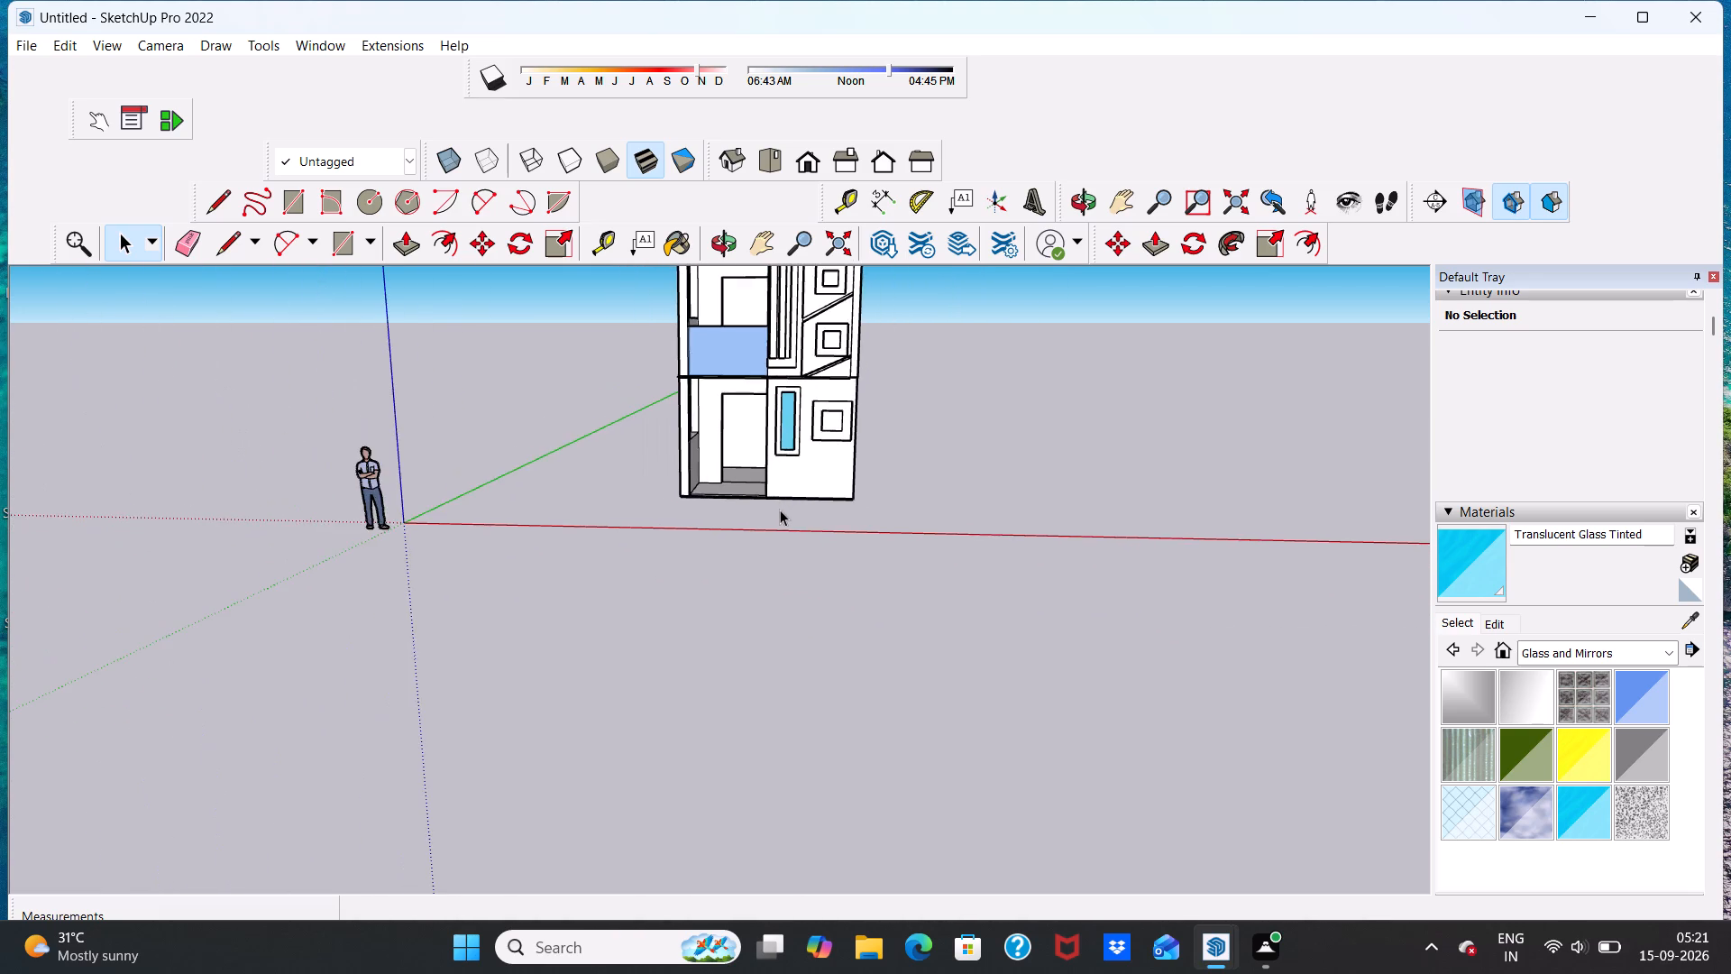
scroll(781, 511, down, 2)
scroll(785, 451, up, 5)
scroll(776, 449, down, 11)
scroll(799, 354, up, 5)
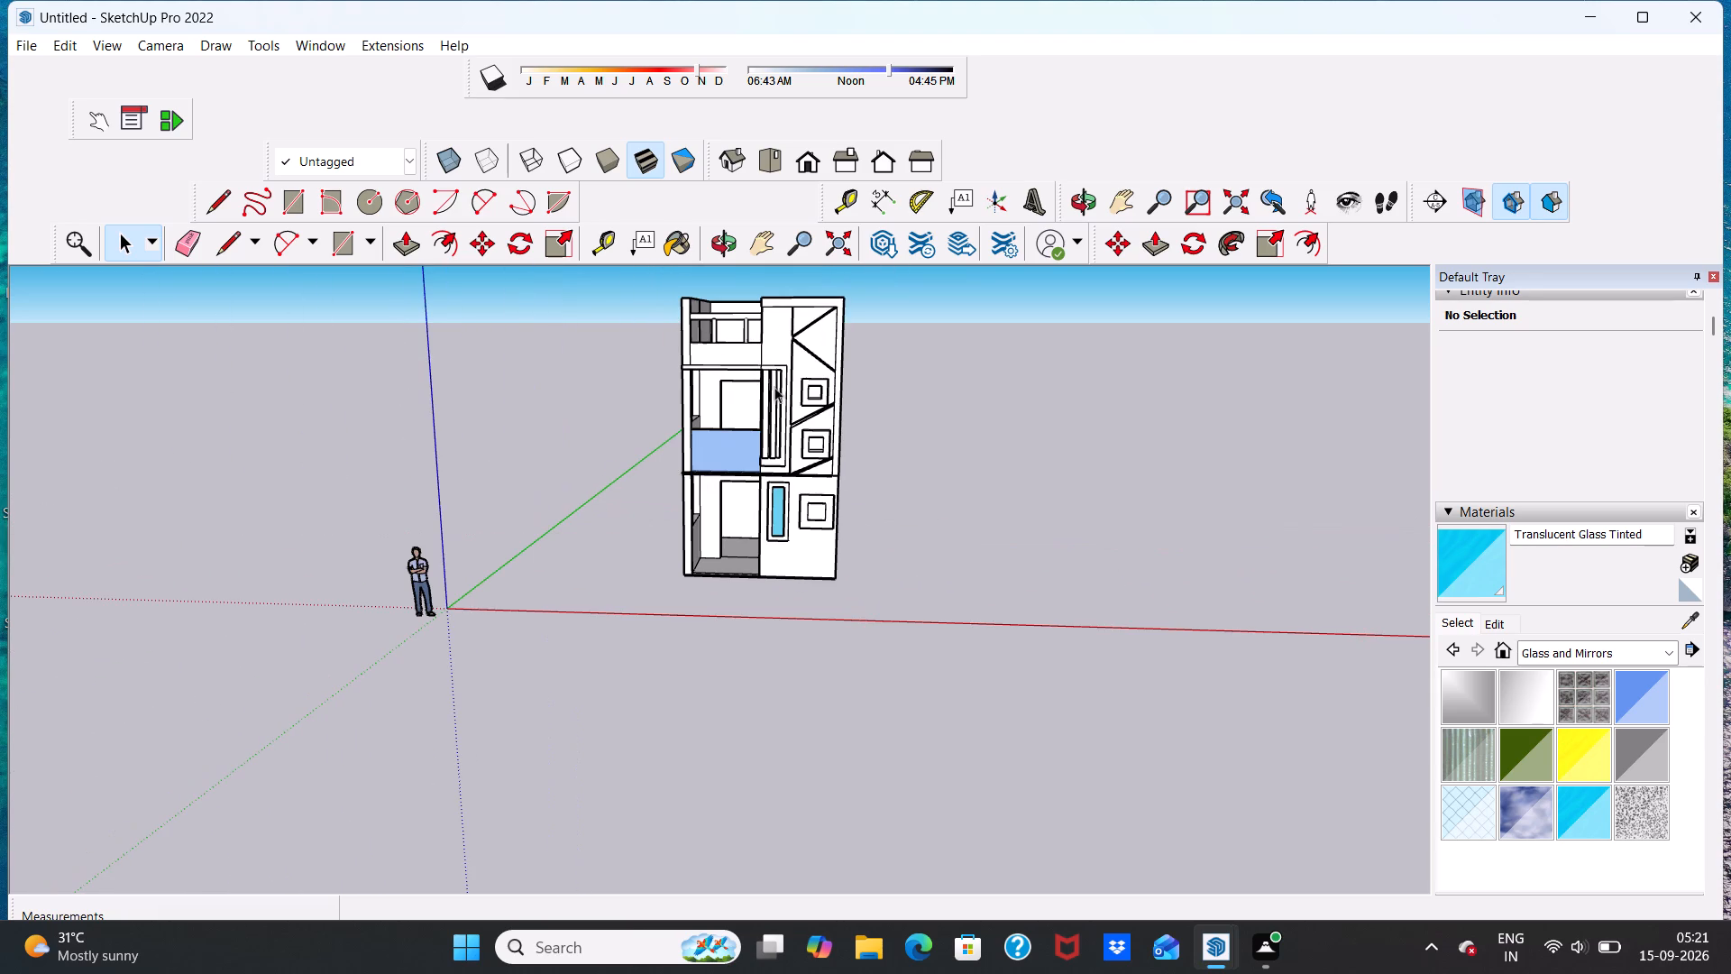
scroll(787, 386, up, 5)
scroll(805, 379, down, 3)
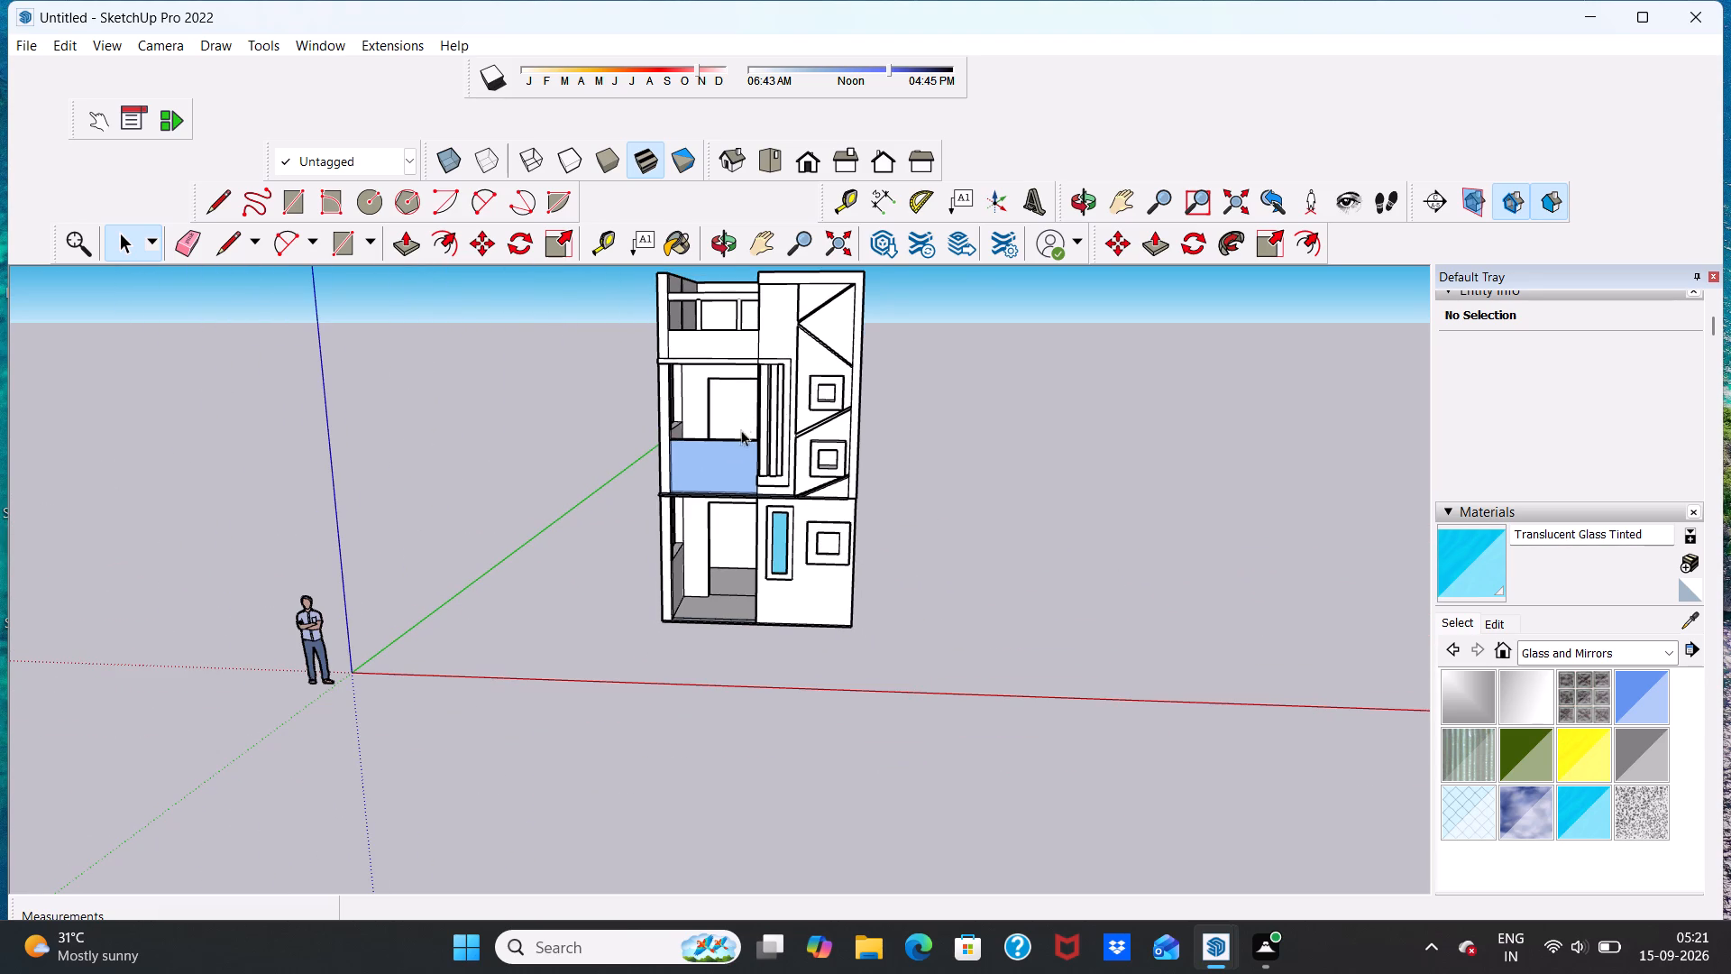
middle_drag(742, 646, 763, 579)
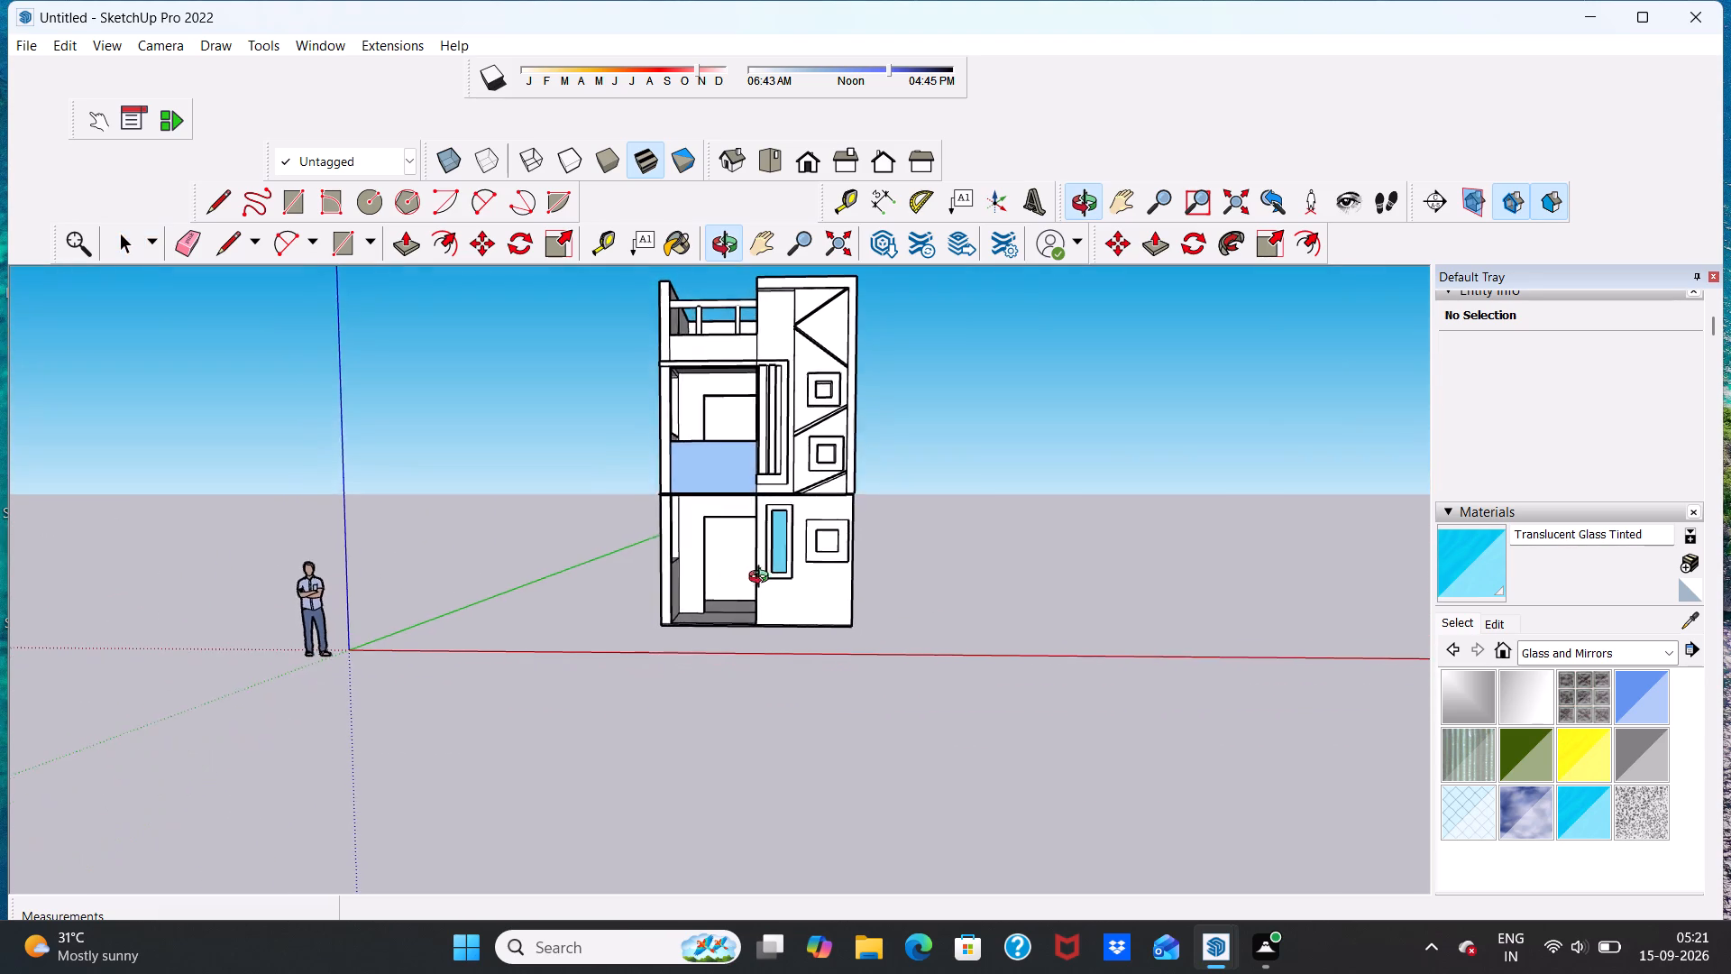
middle_drag(763, 579, 783, 629)
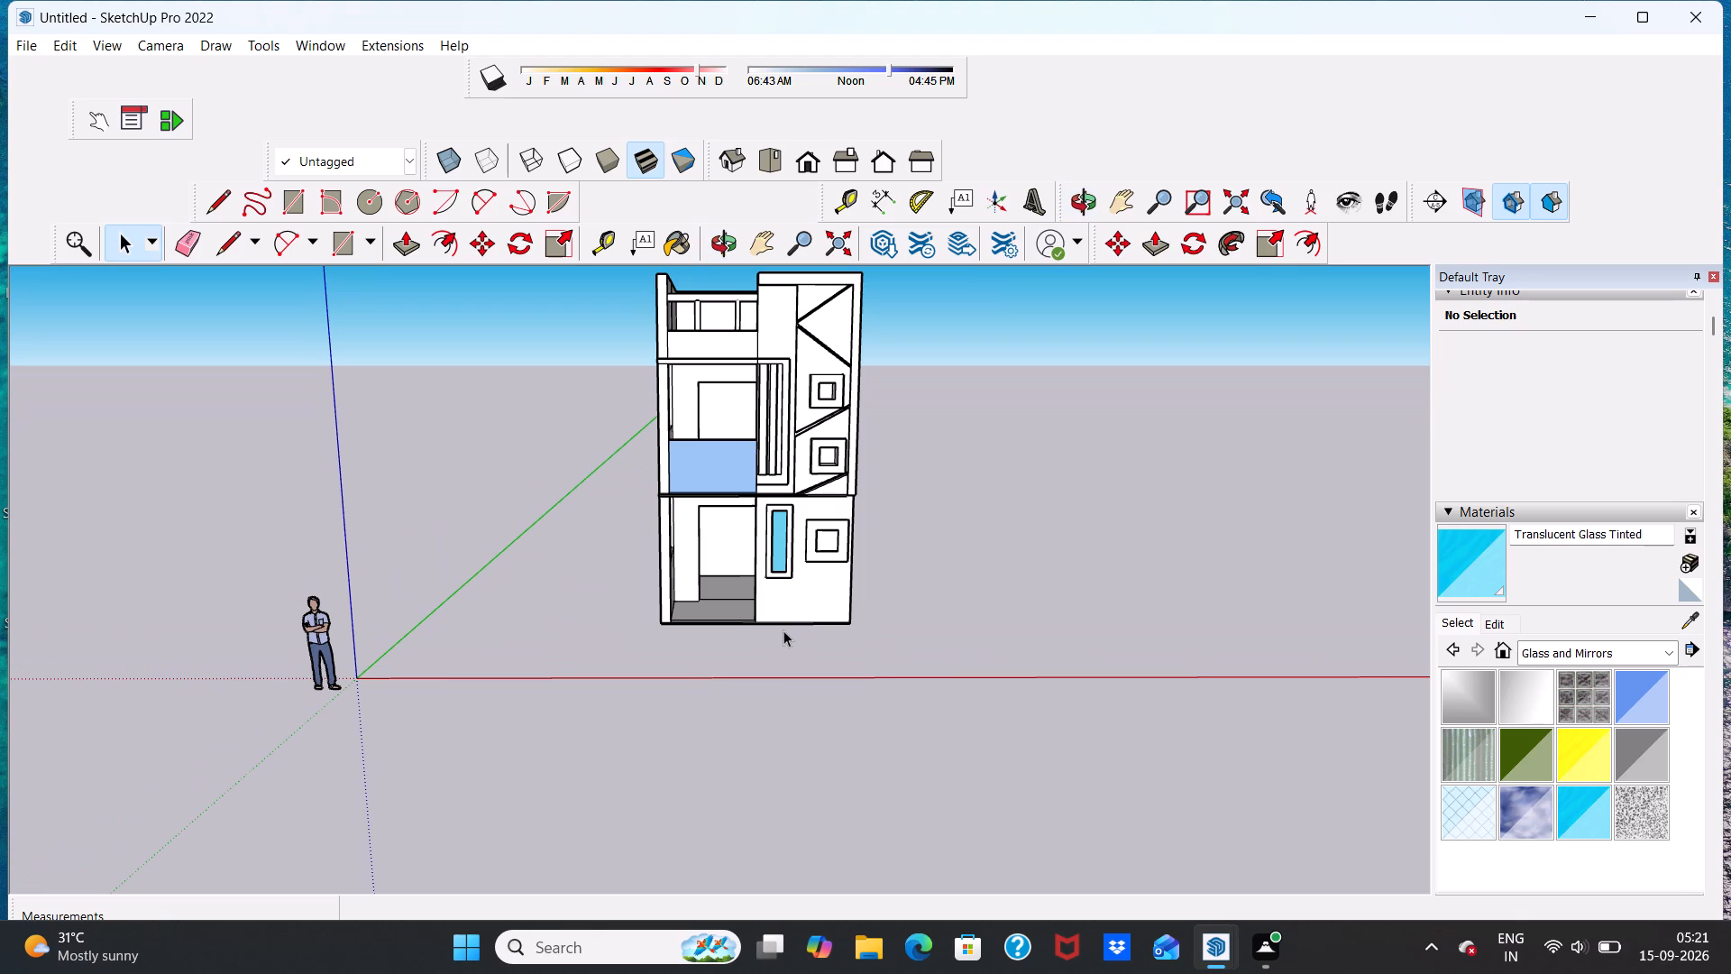
scroll(746, 528, up, 6)
scroll(736, 555, down, 6)
scroll(737, 547, up, 6)
middle_click(651, 640)
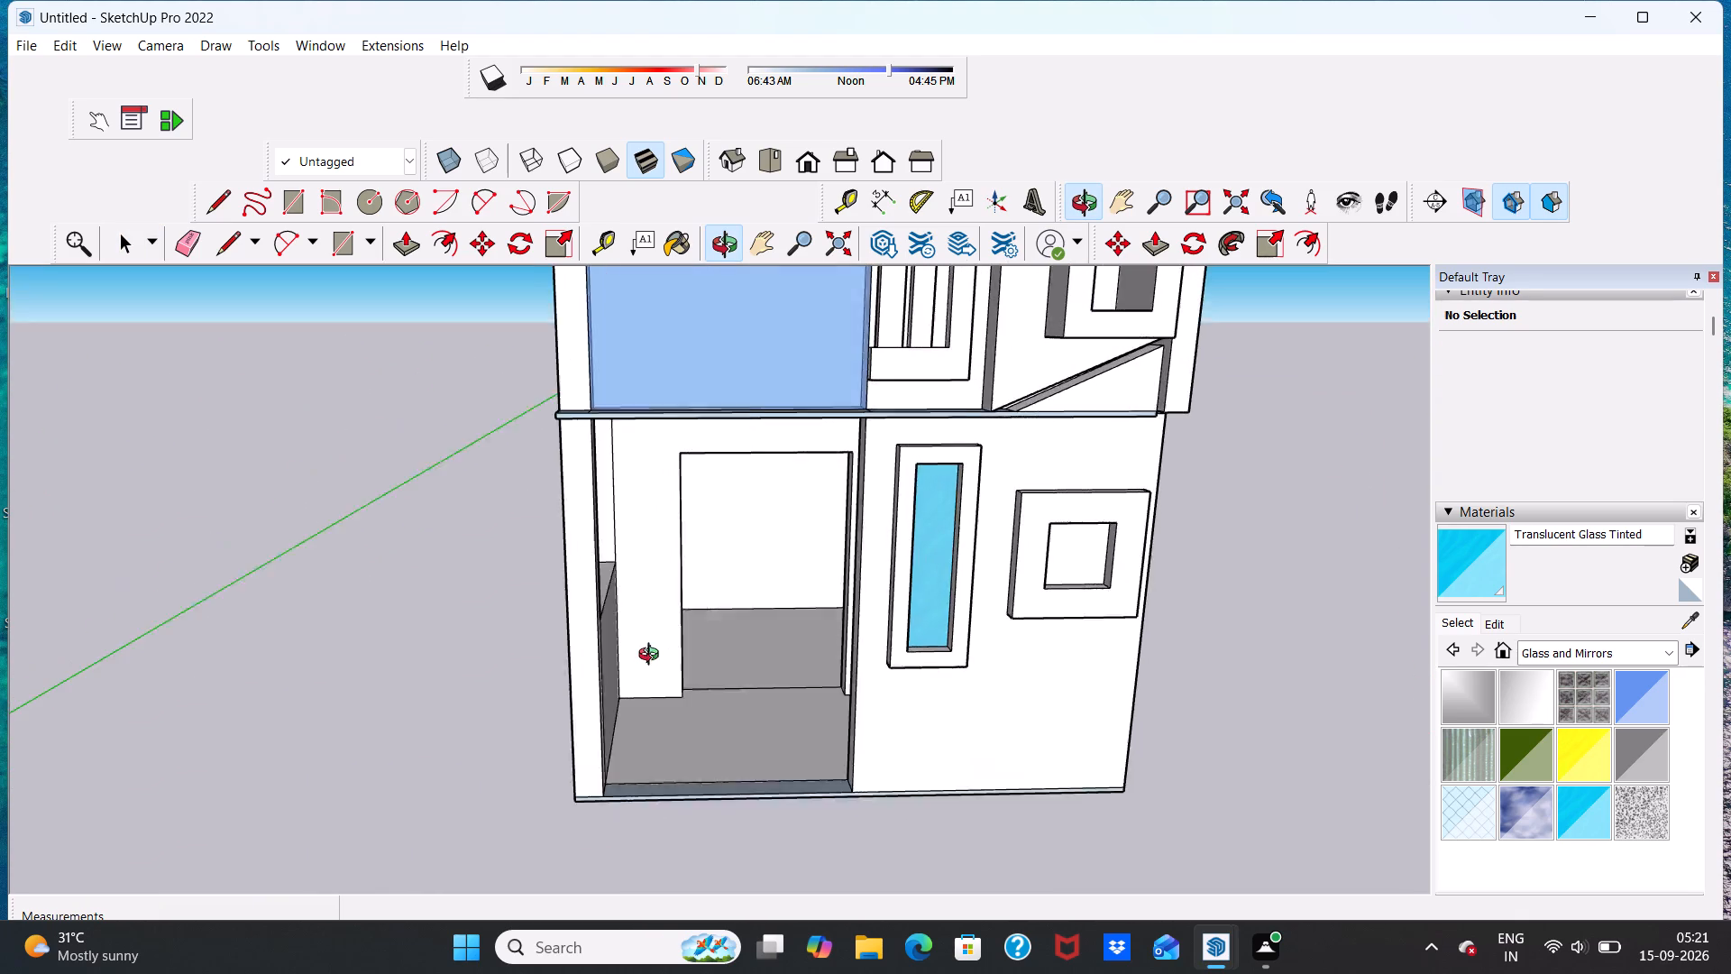
Examine the front facade, balcony recess and roof from near, far and above.
scroll(655, 651, down, 9)
scroll(673, 673, up, 3)
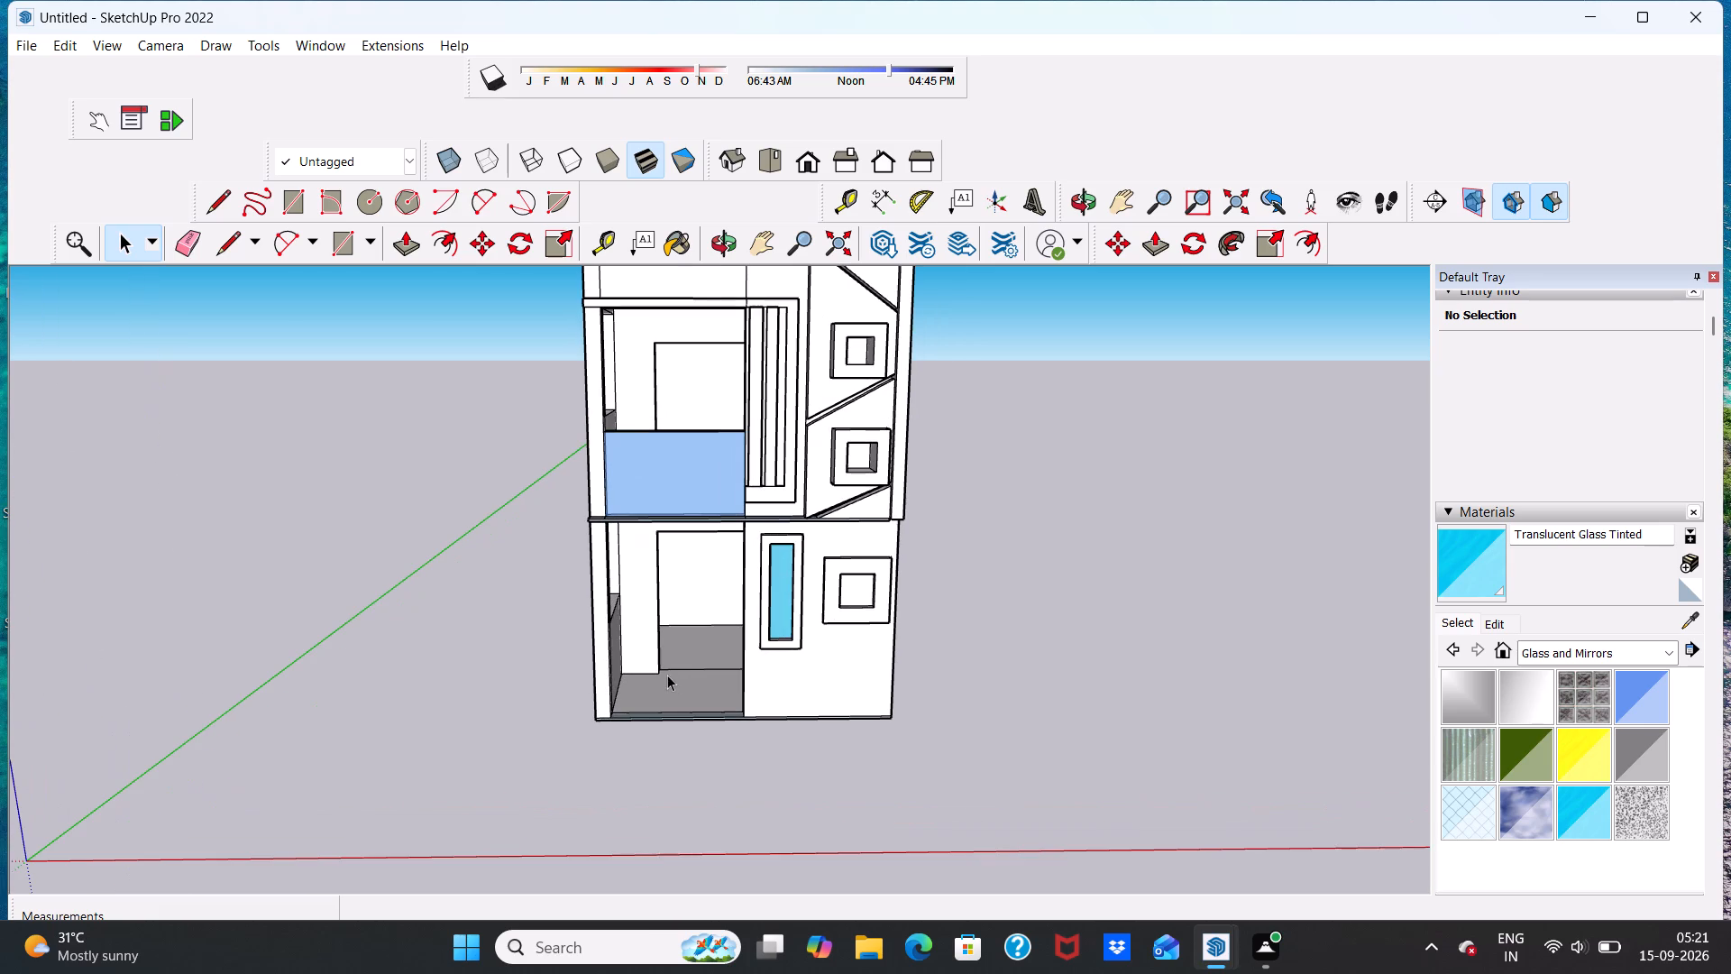
scroll(693, 639, up, 3)
scroll(703, 638, down, 6)
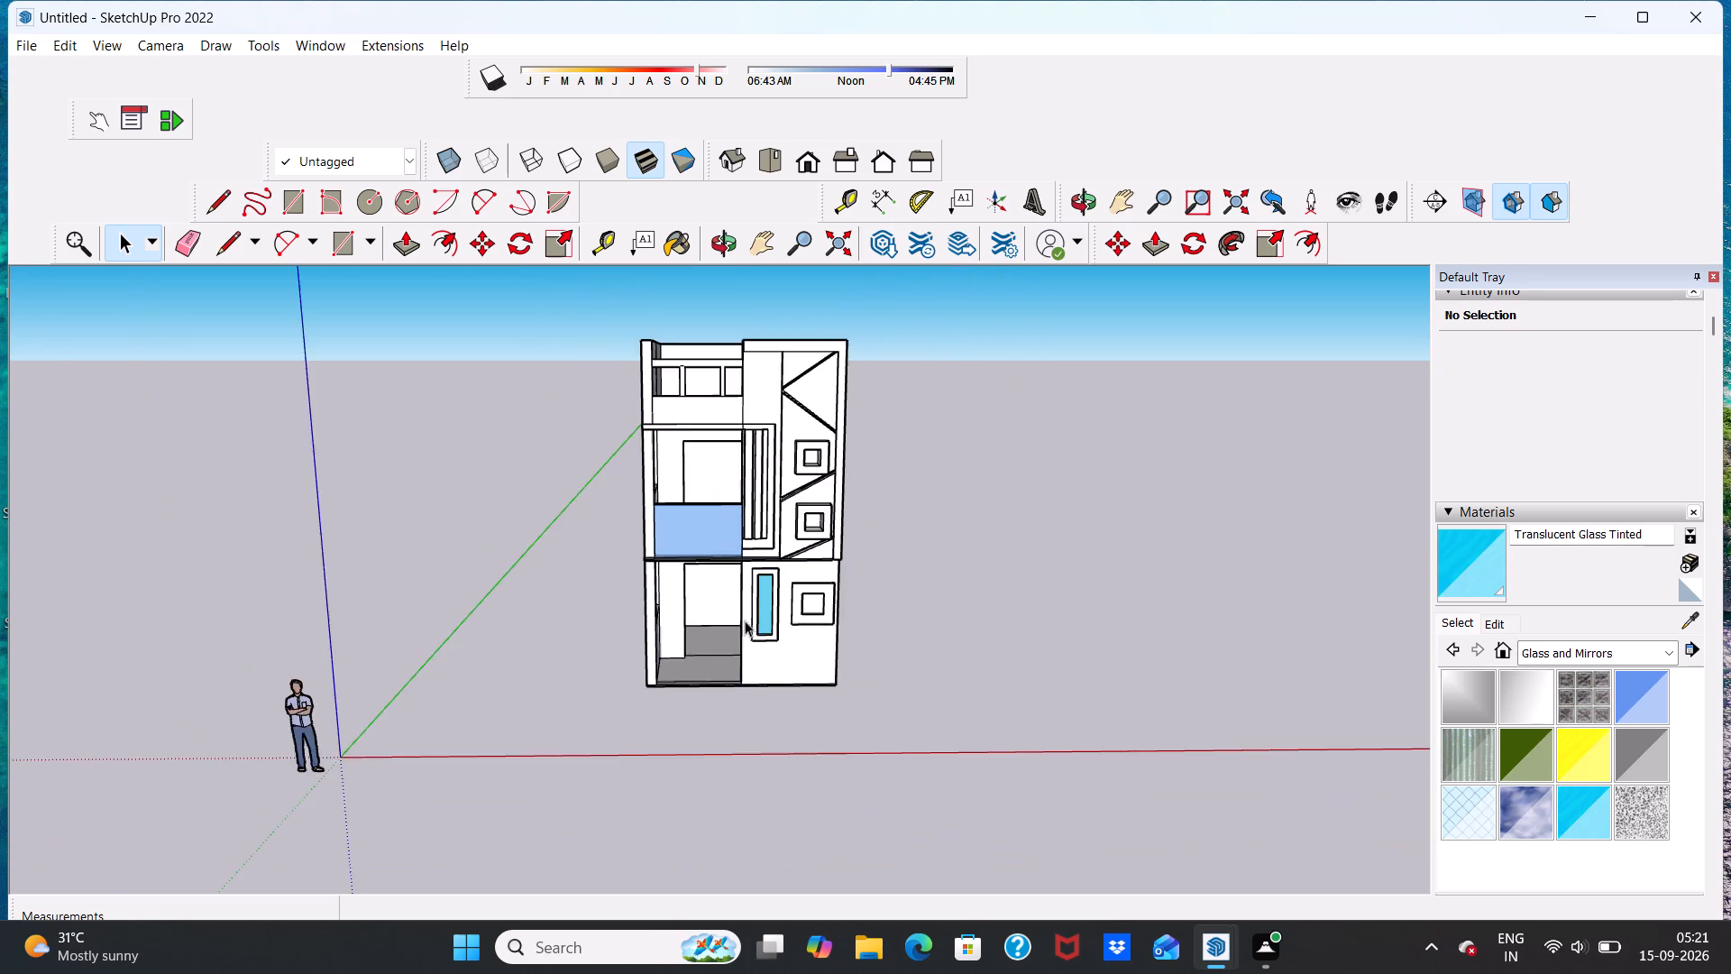
scroll(745, 620, down, 4)
scroll(741, 466, up, 11)
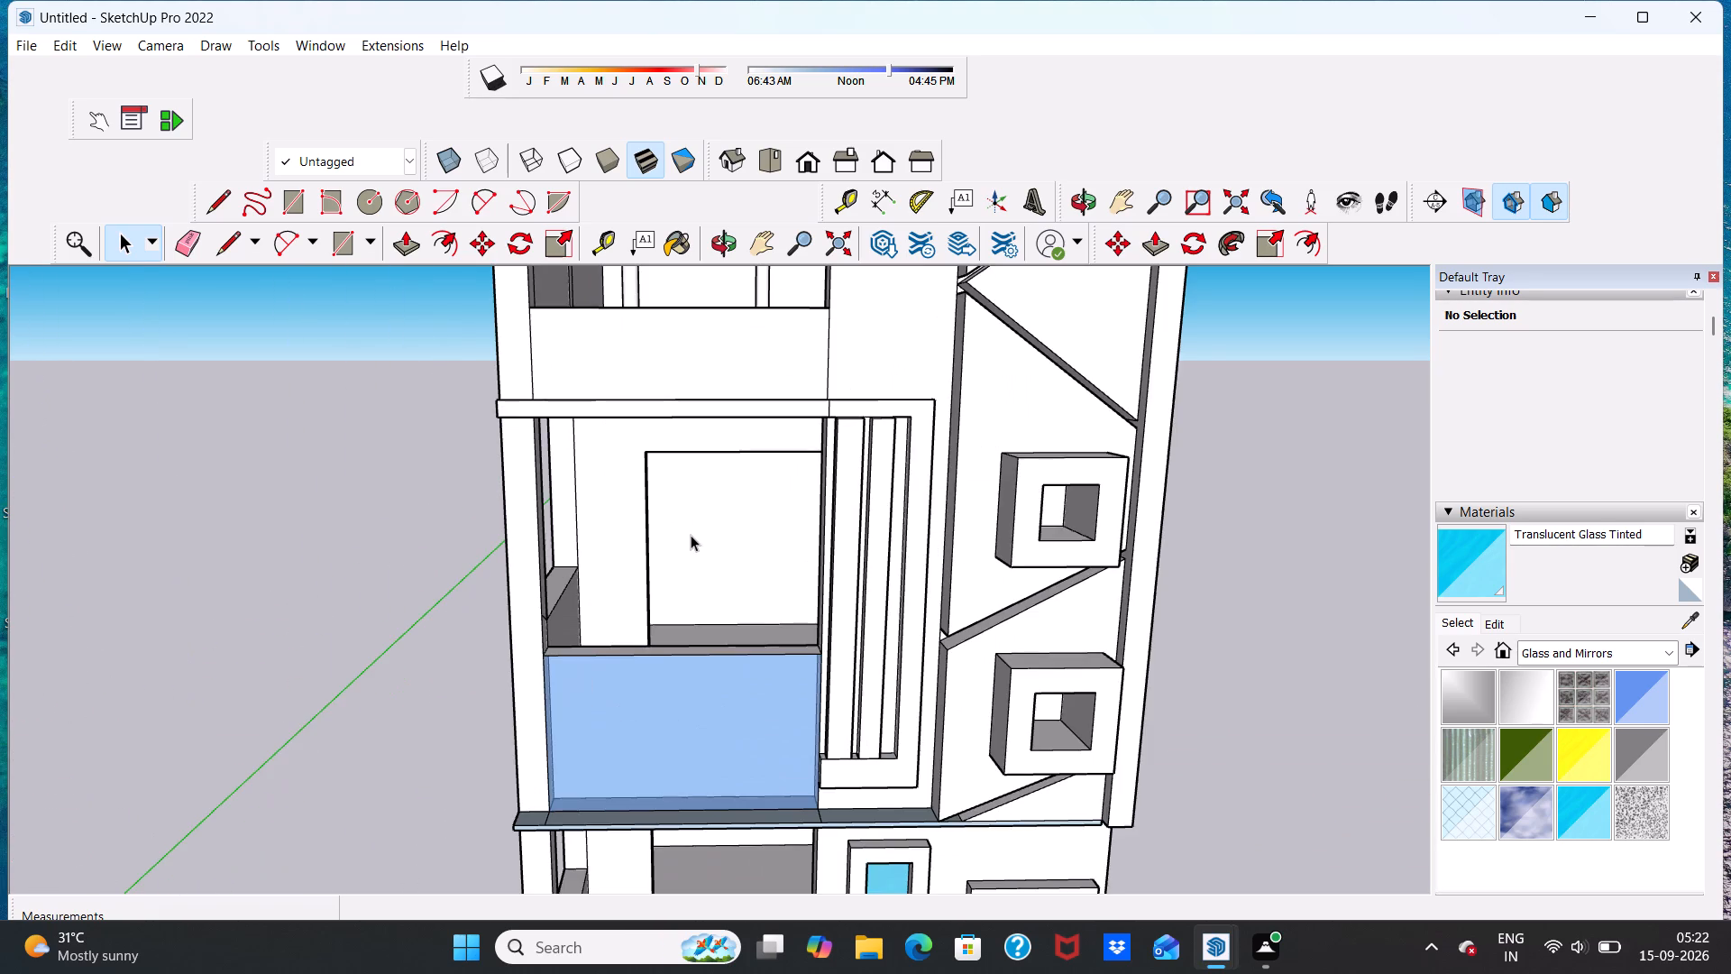
scroll(696, 537, down, 10)
middle_drag(708, 534, 701, 671)
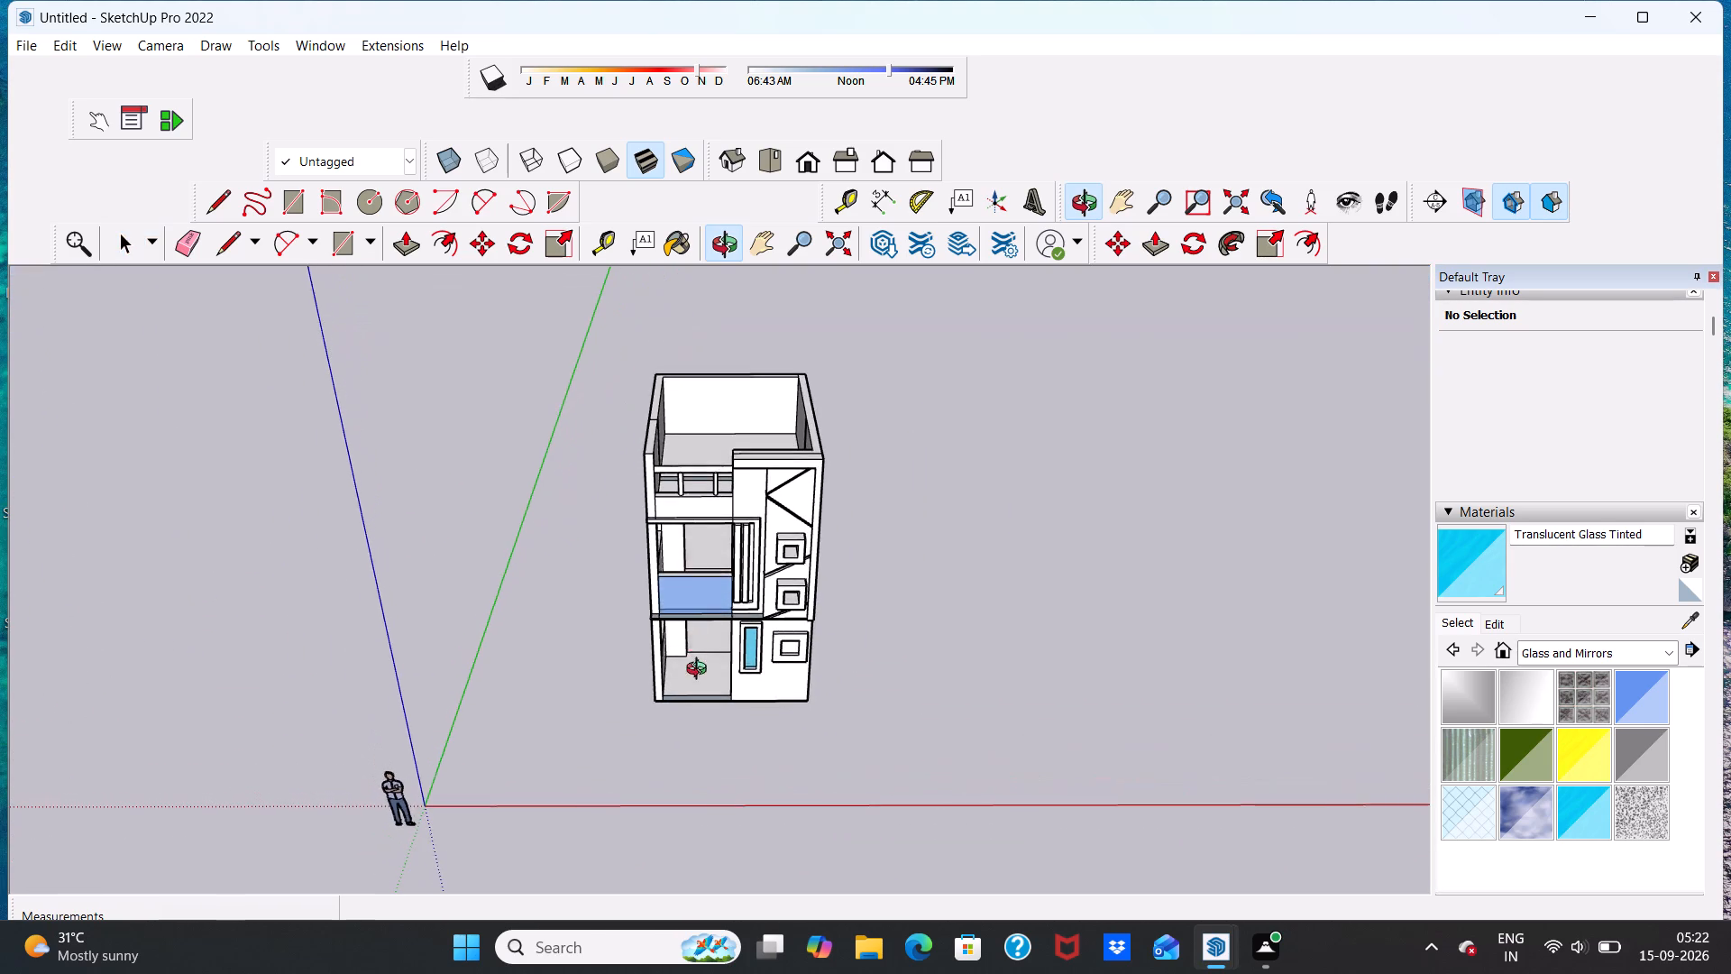
middle_drag(701, 671, 701, 670)
scroll(698, 533, up, 12)
scroll(681, 564, down, 10)
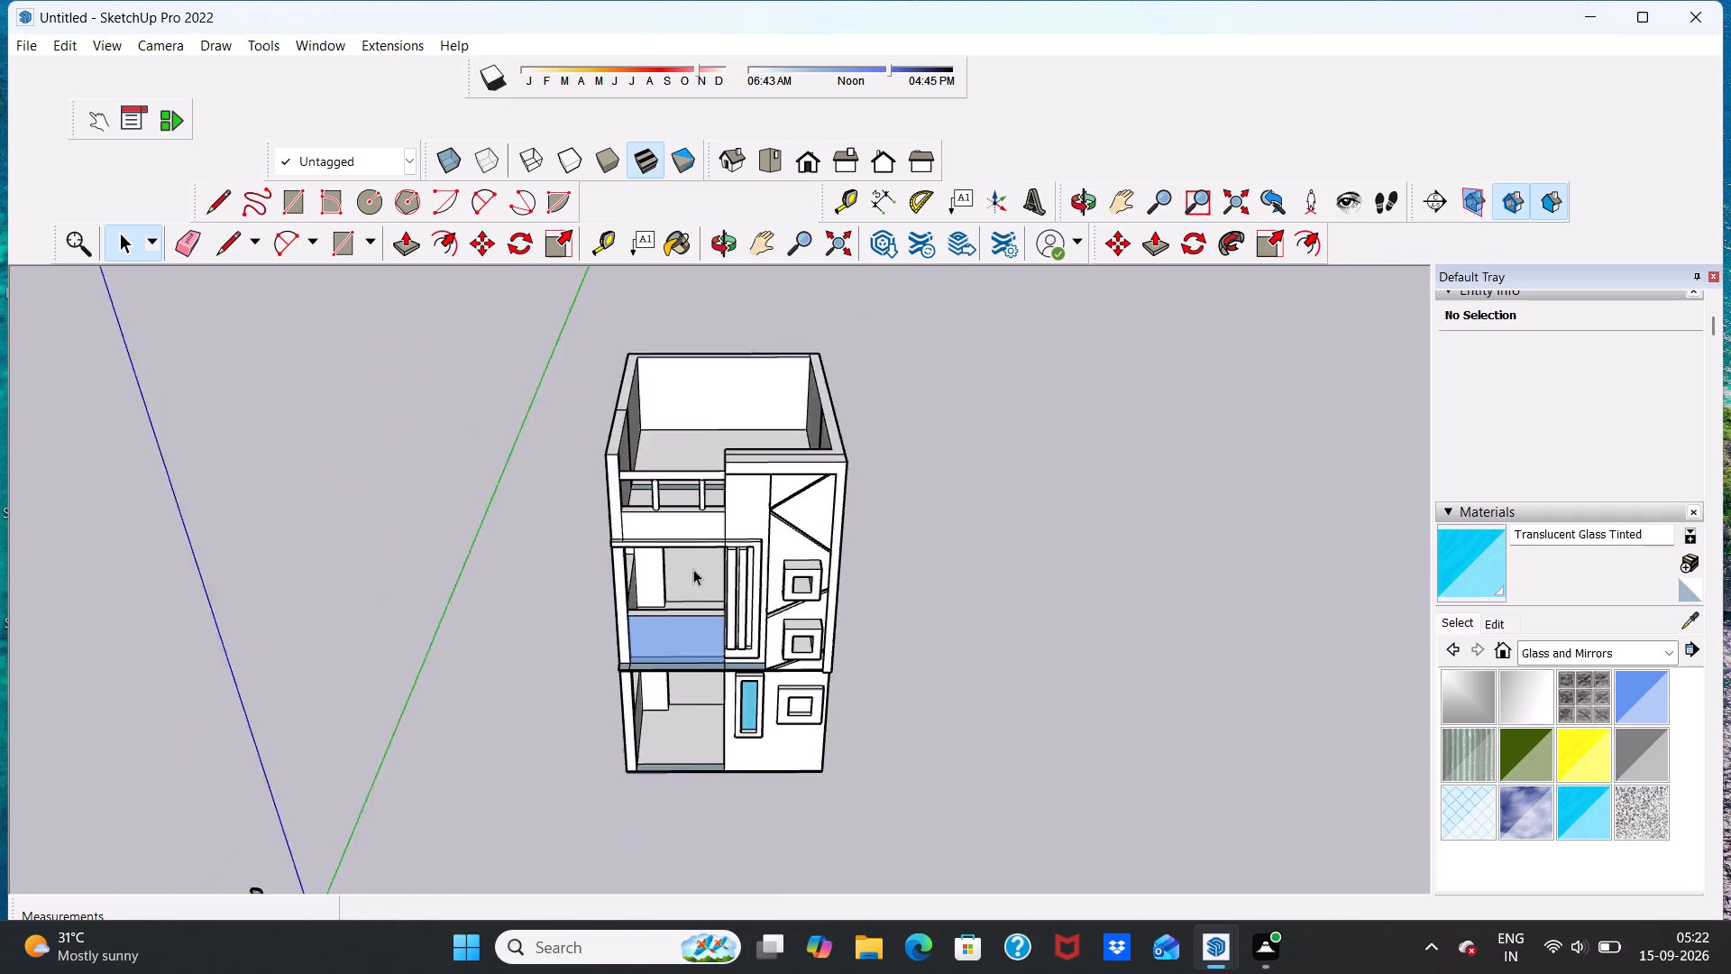
scroll(693, 569, down, 2)
middle_drag(702, 586, 732, 446)
middle_drag(679, 596, 698, 525)
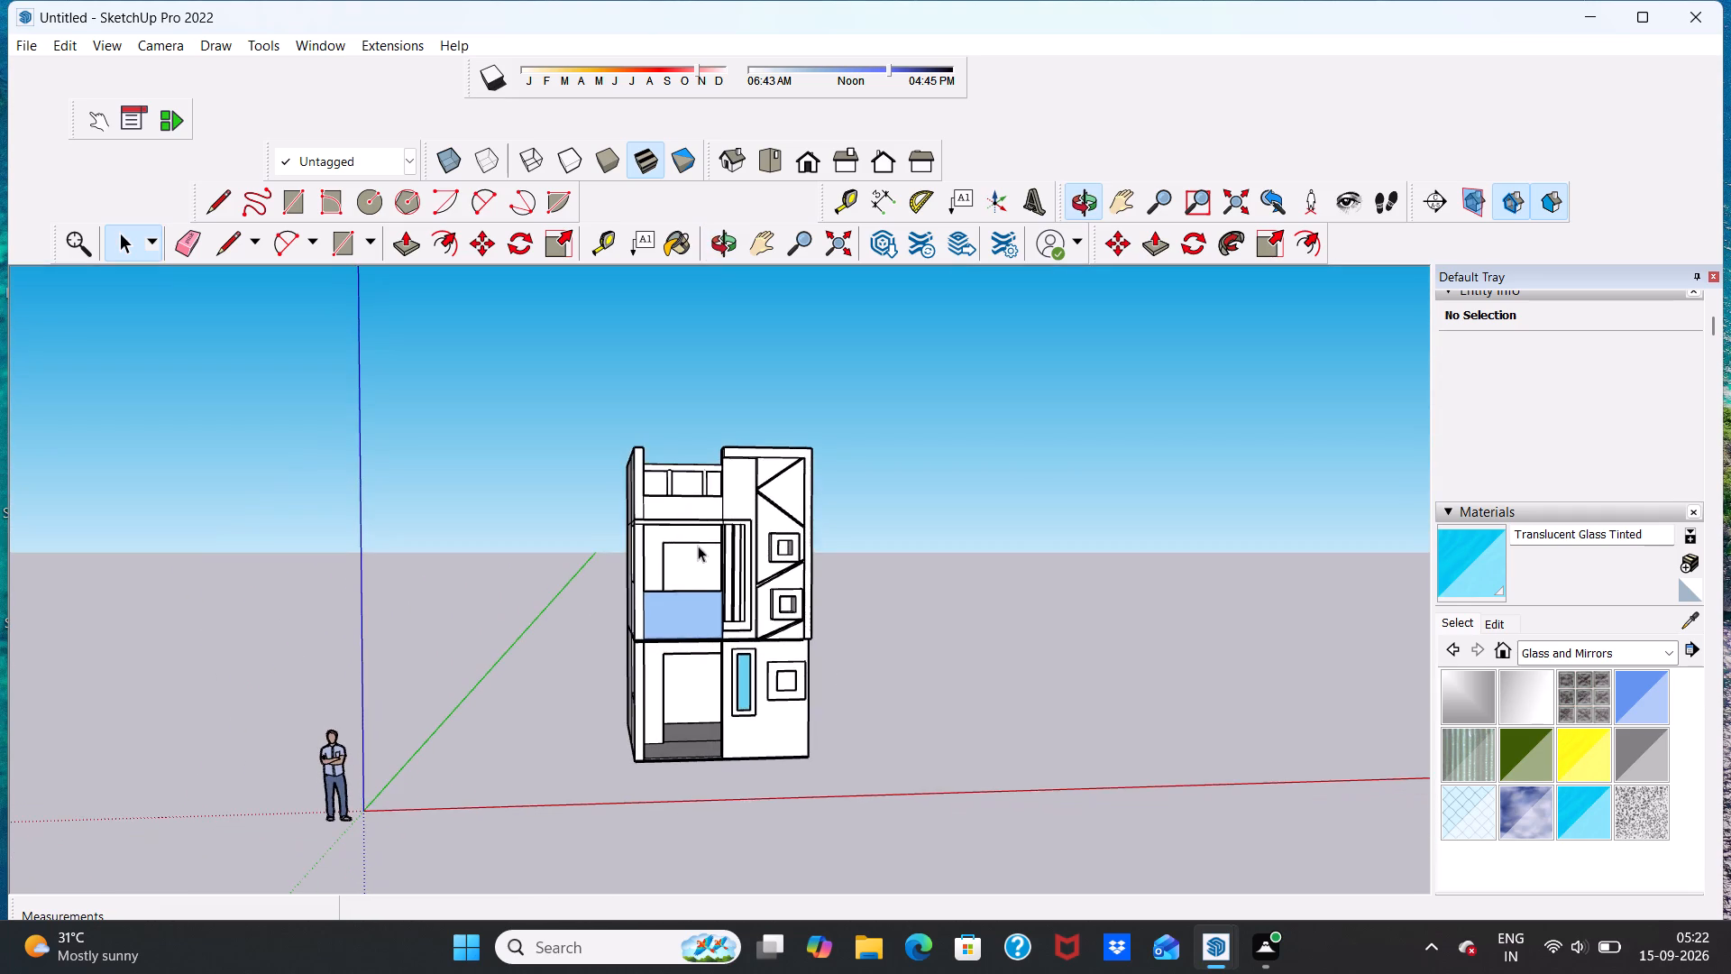
scroll(688, 547, up, 4)
middle_drag(703, 575, 663, 636)
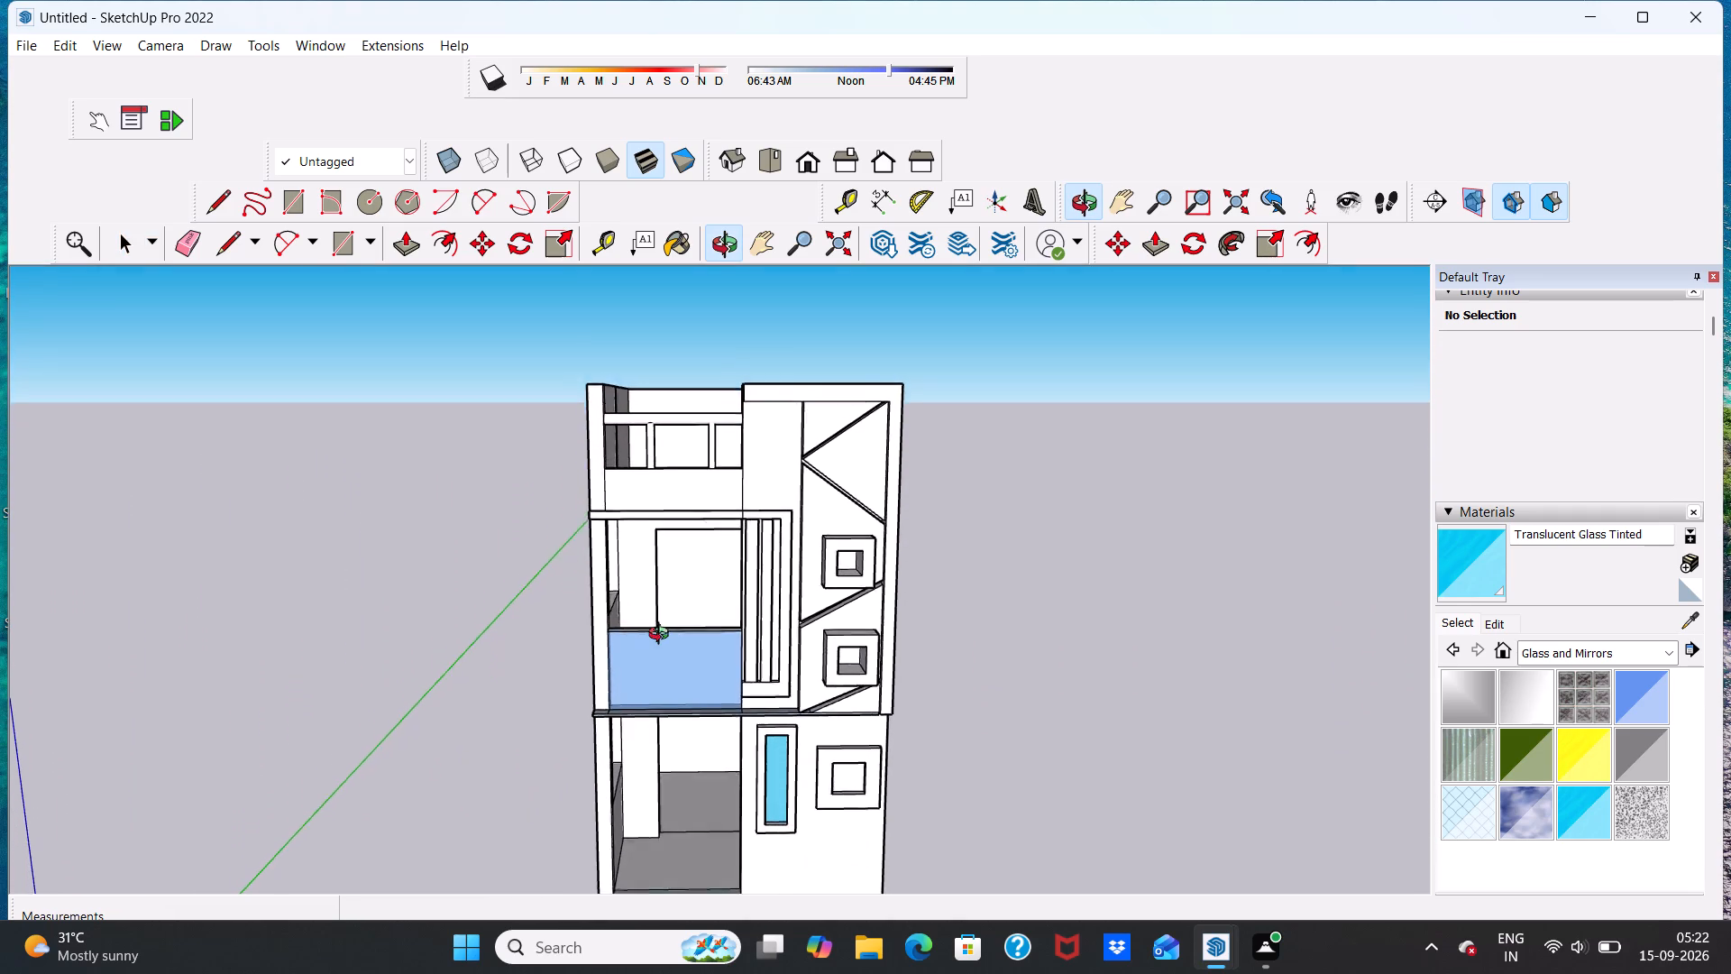
middle_drag(663, 636, 666, 652)
scroll(689, 603, down, 2)
scroll(705, 582, up, 4)
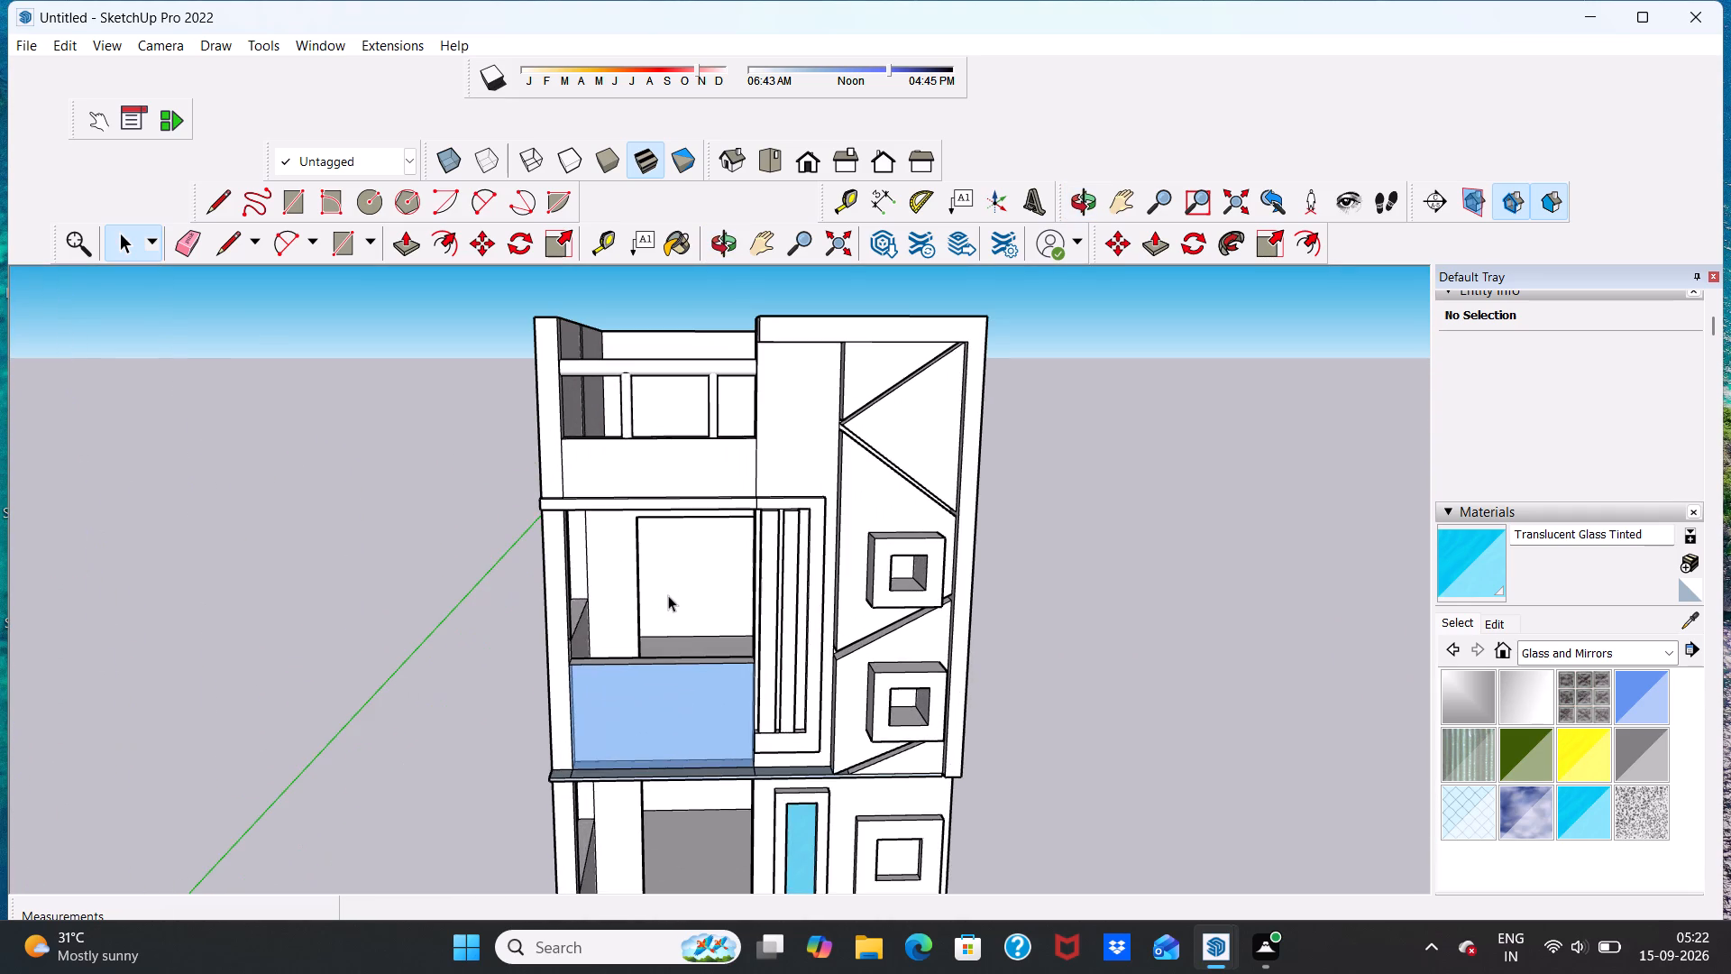
scroll(663, 599, down, 11)
middle_drag(668, 591, 666, 626)
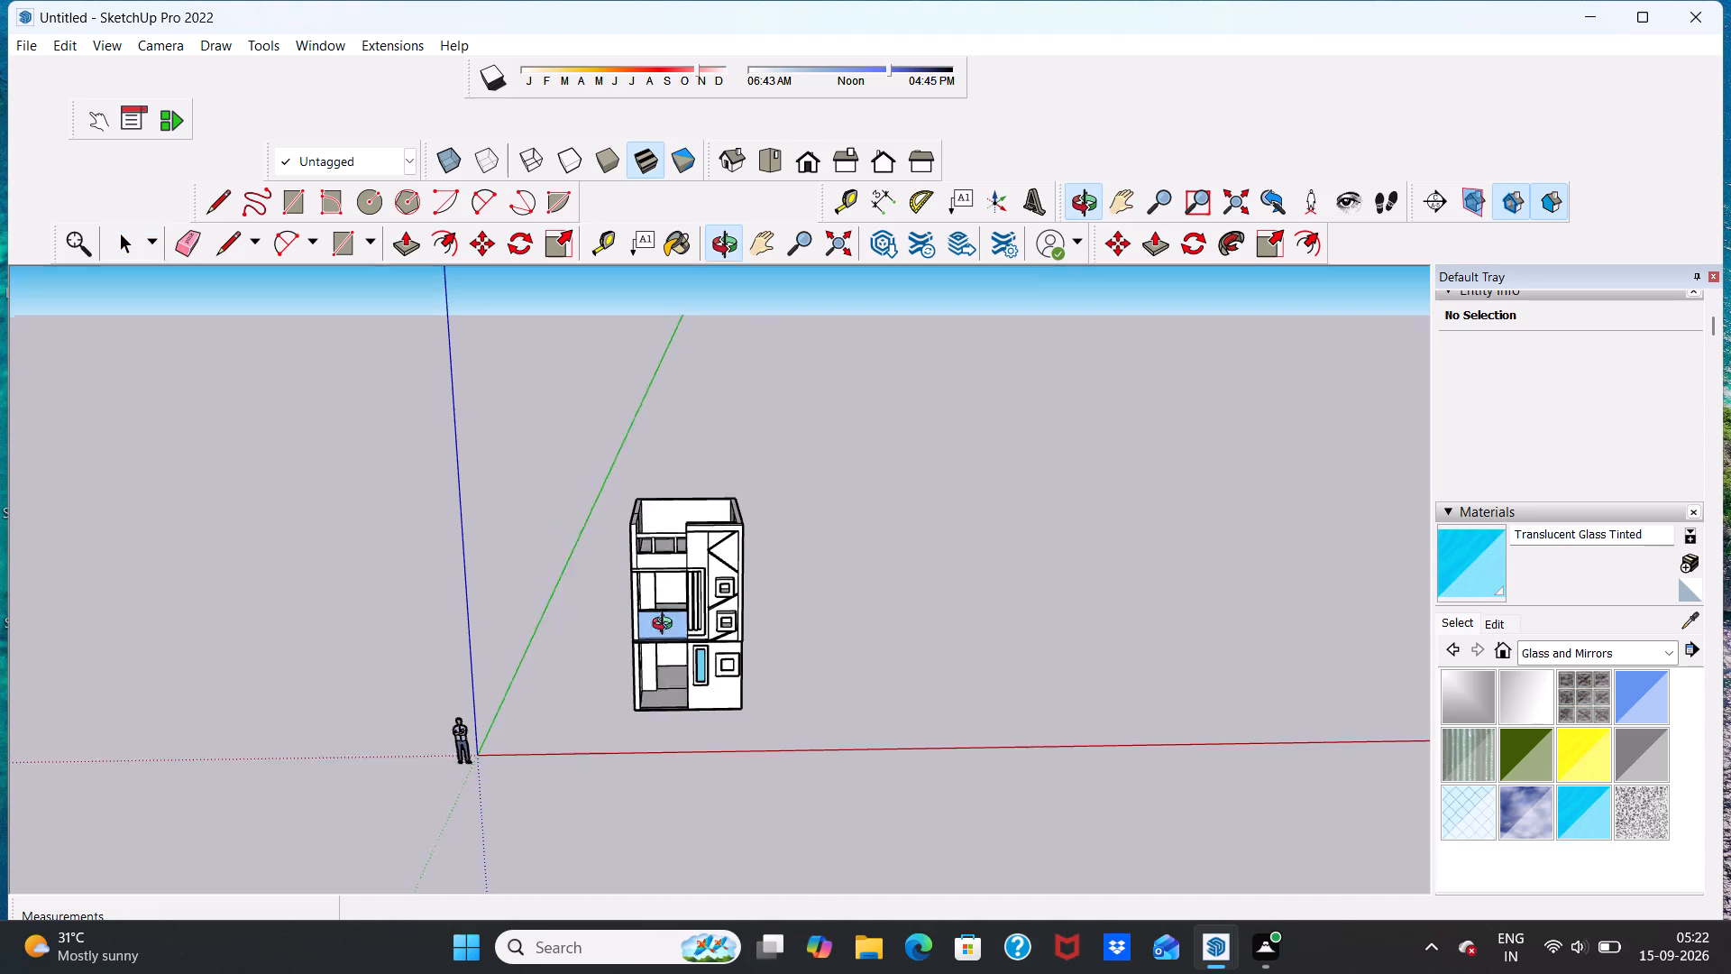
middle_drag(666, 626, 665, 685)
Draw a line about 5' 5 11/16" across the bottom of the upper doorway behind the blue glass parapet, closing it with a face.
scroll(664, 605, up, 16)
middle_drag(679, 634, 686, 655)
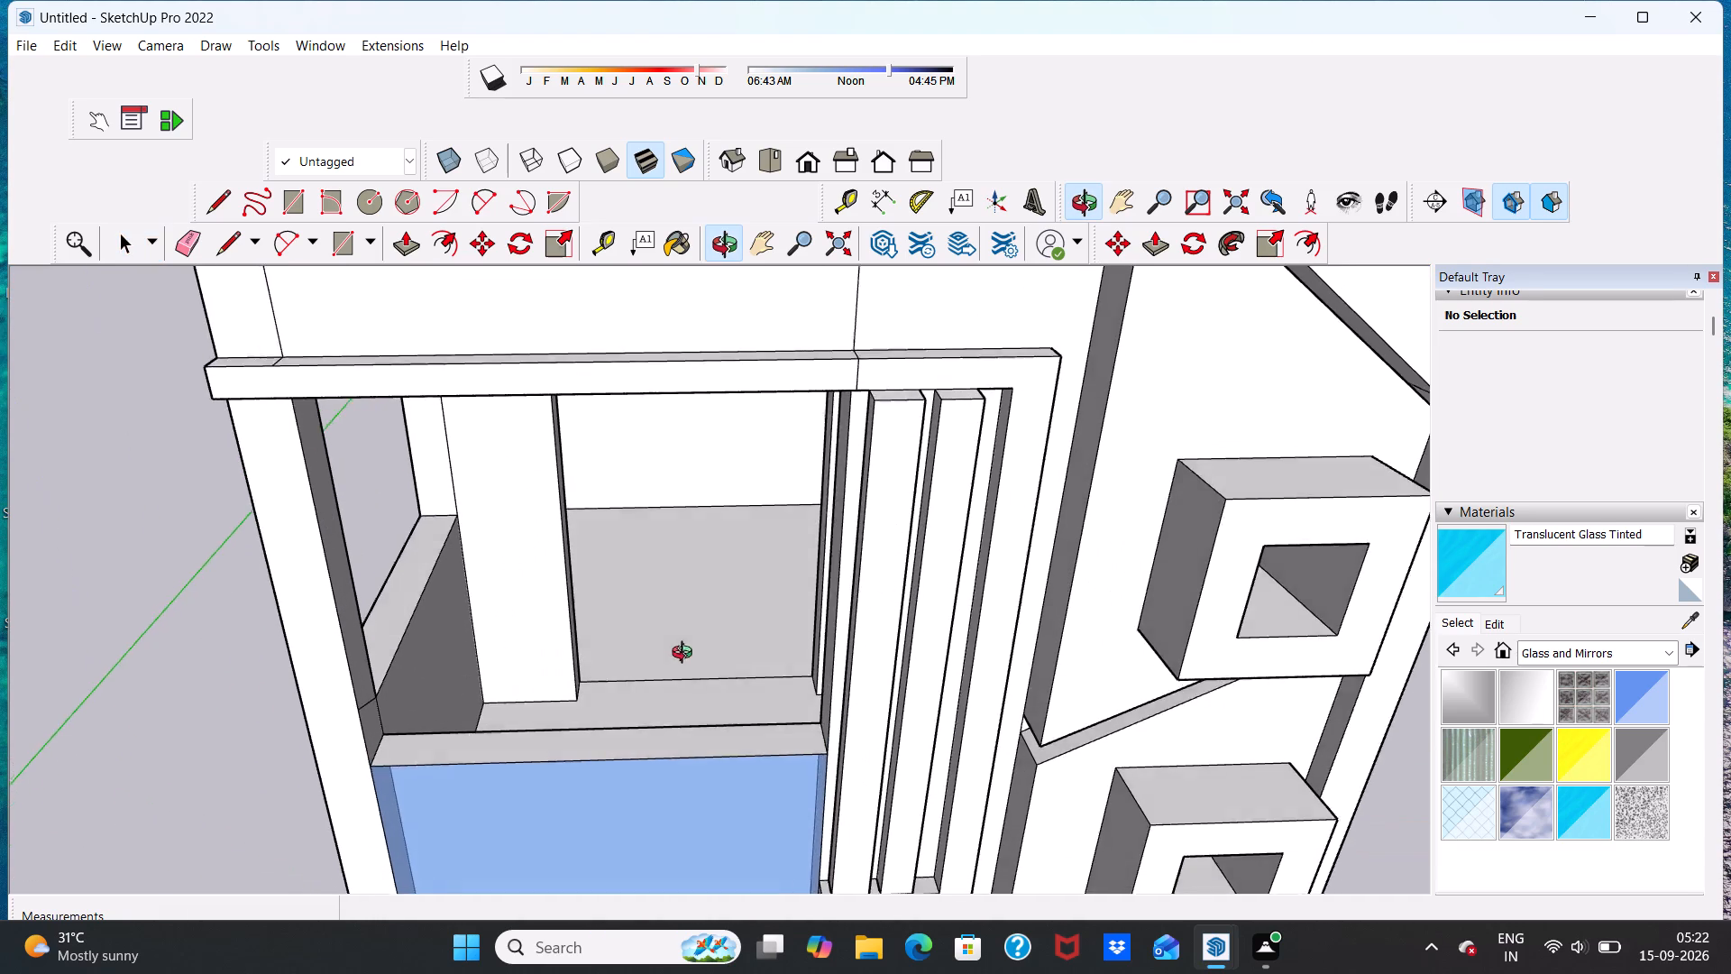
middle_drag(686, 655, 690, 690)
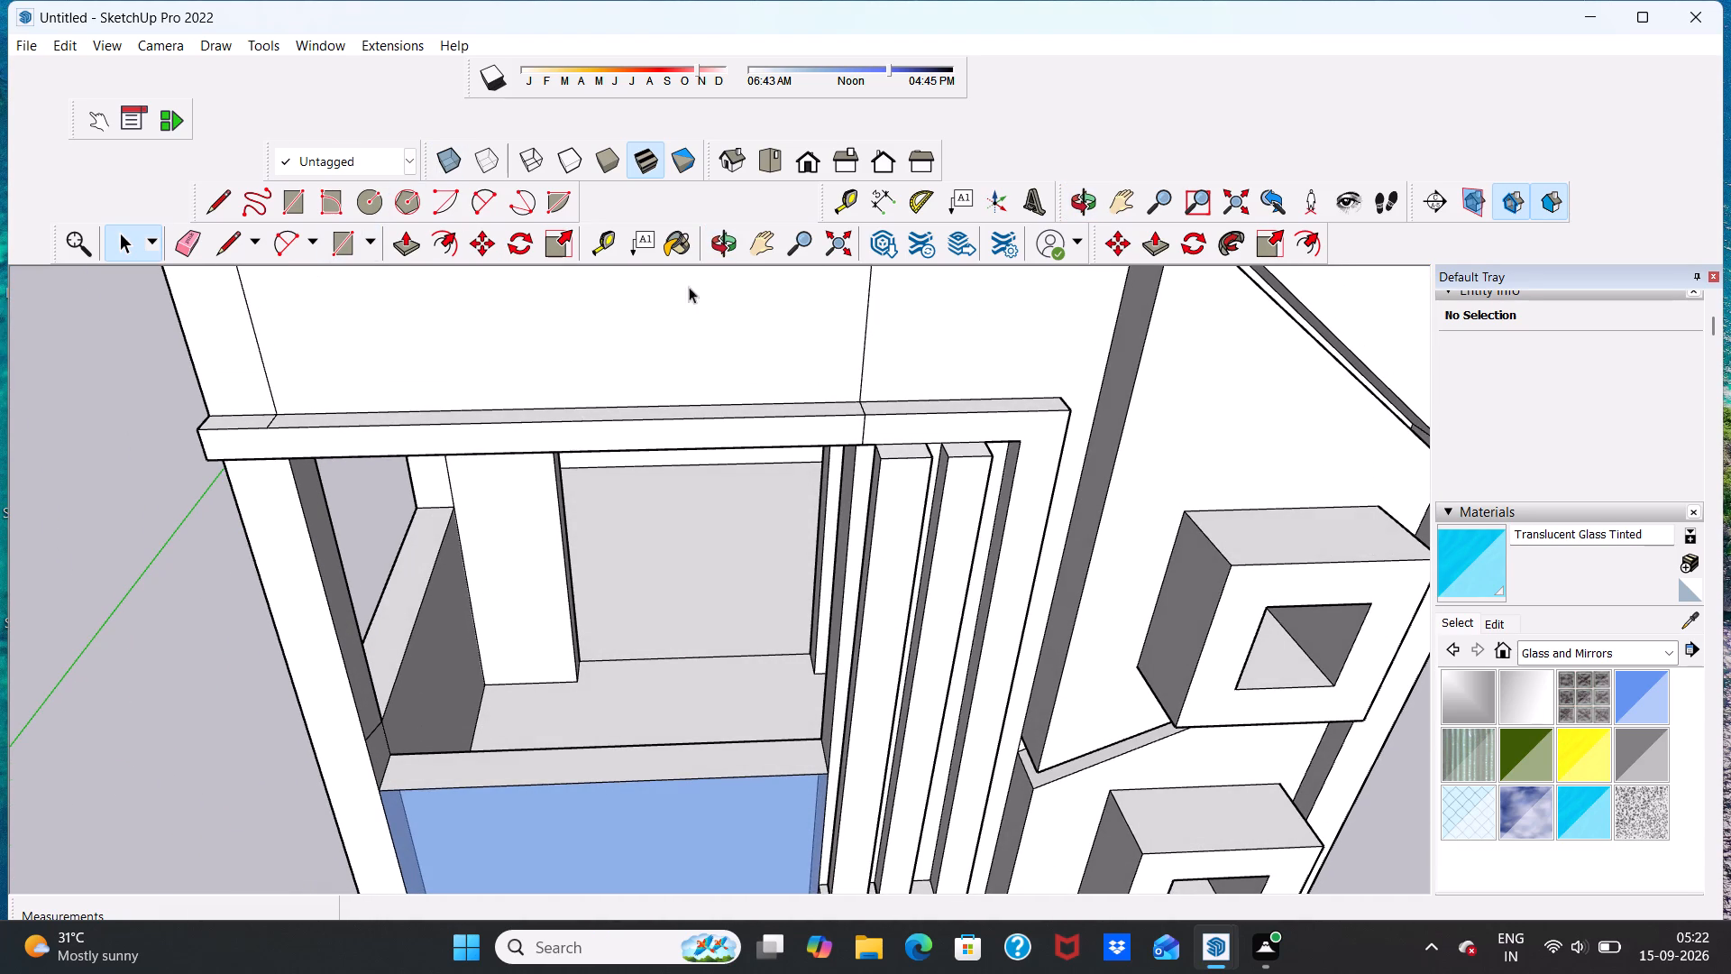
click(219, 243)
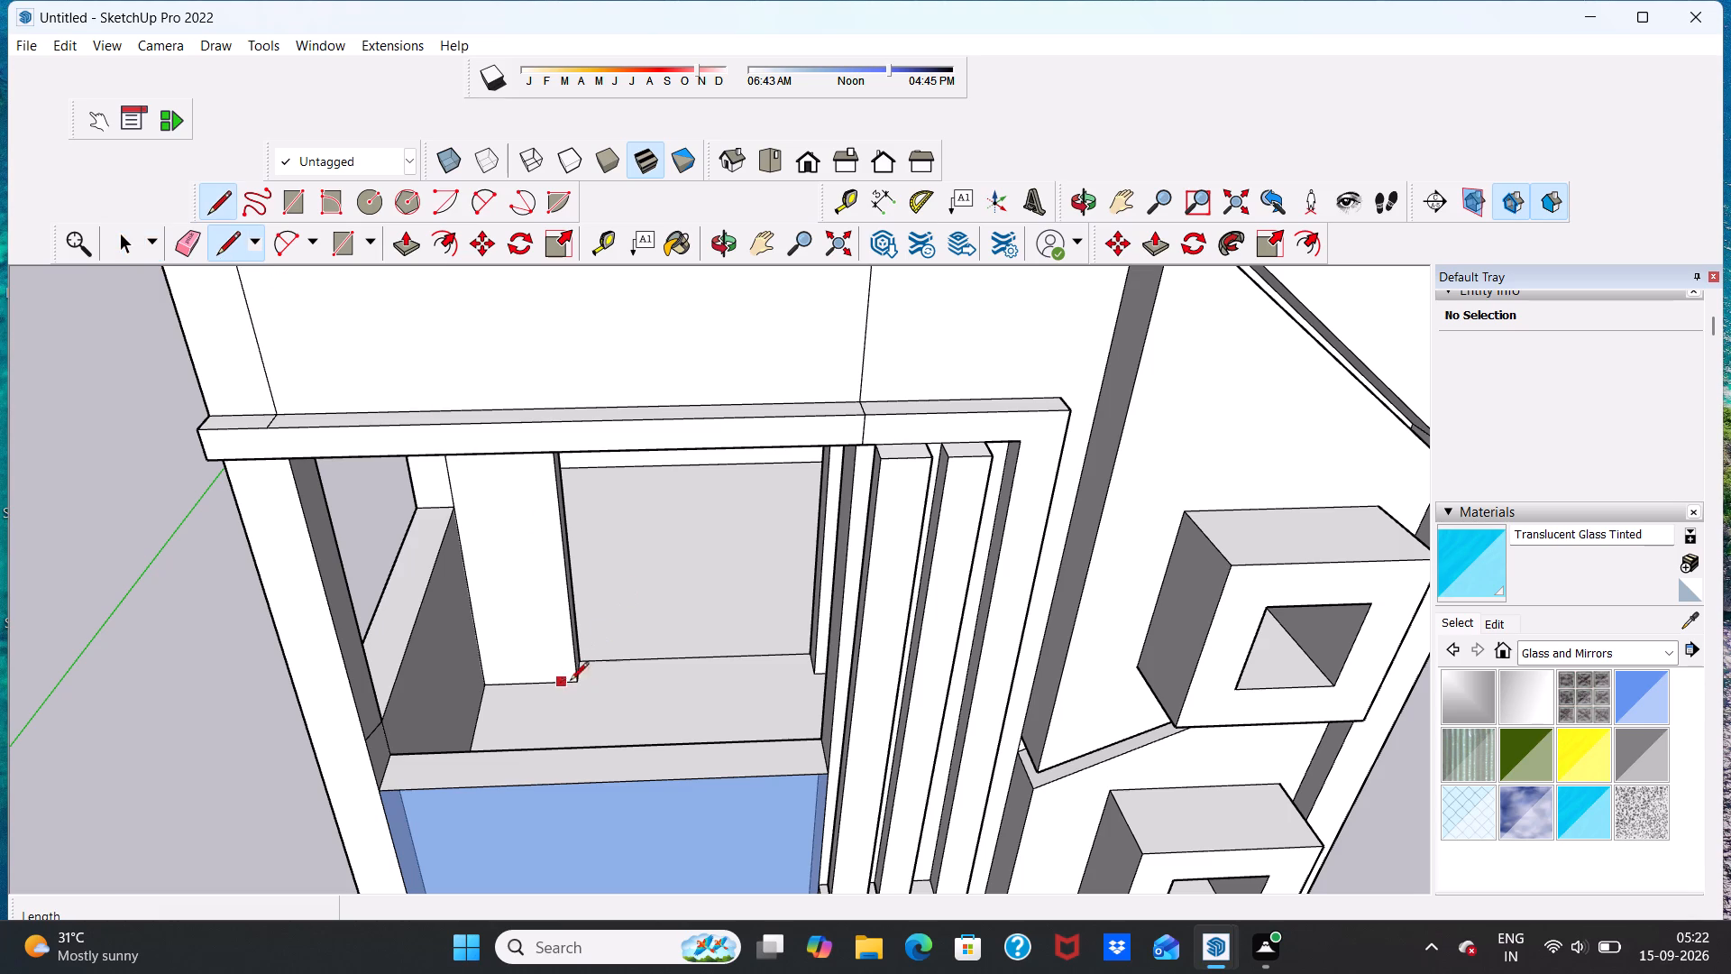
click(582, 683)
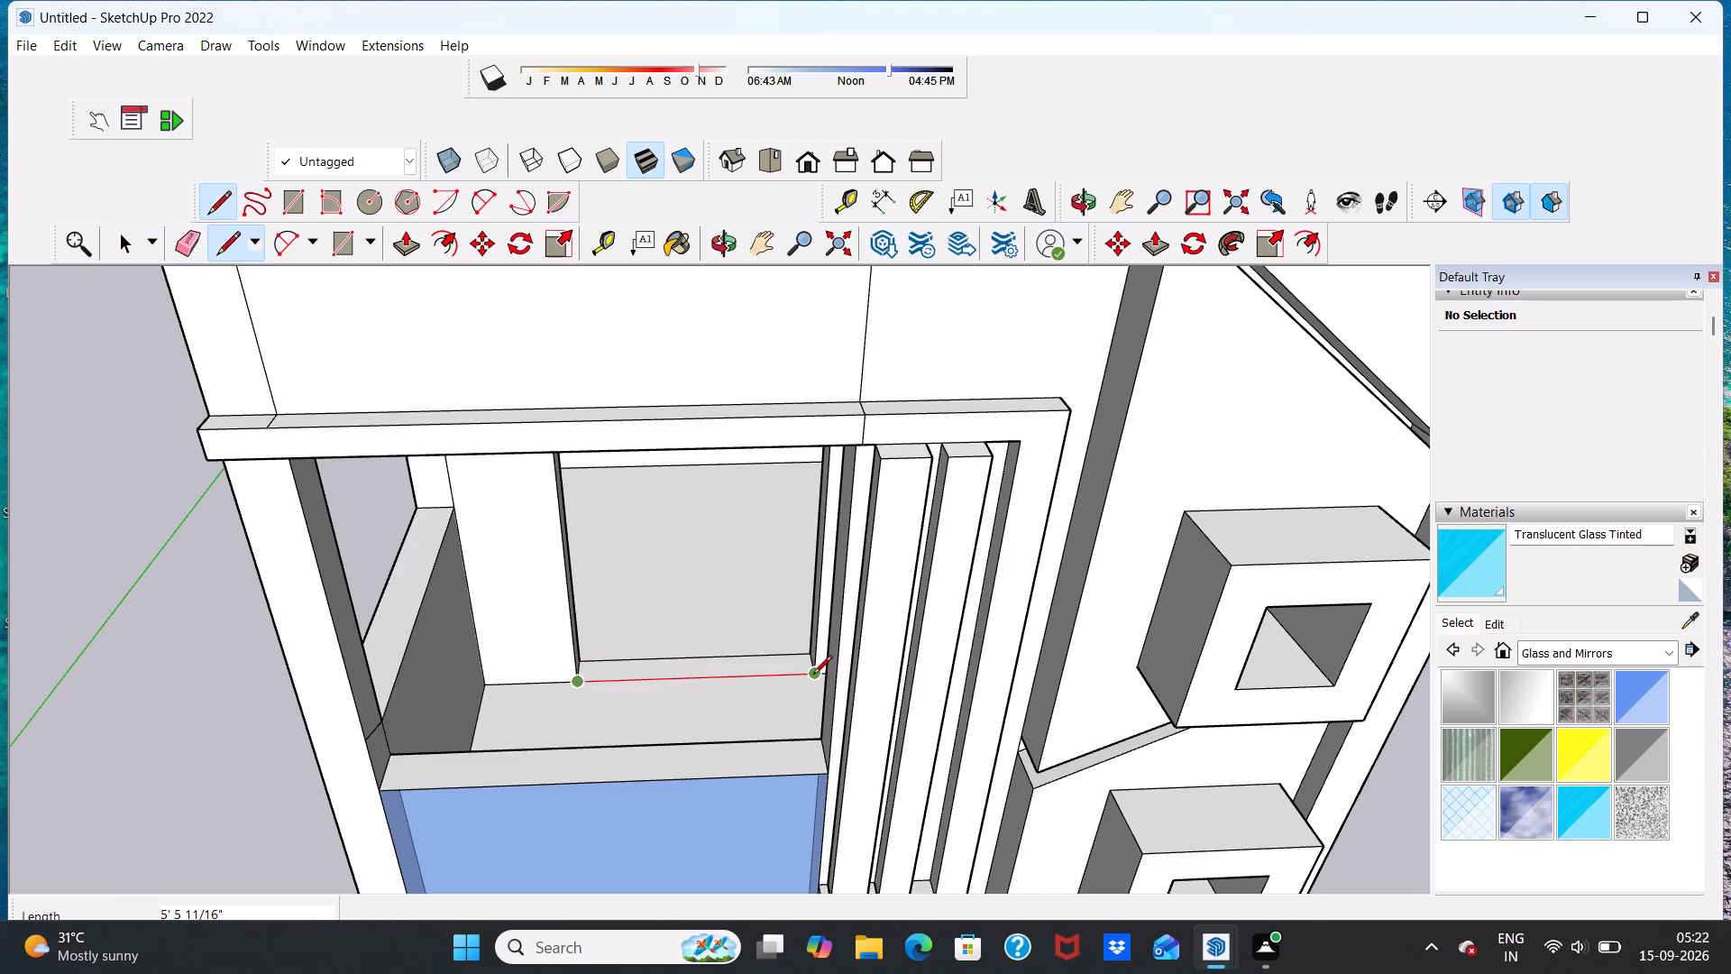
click(813, 675)
scroll(765, 663, down, 8)
key(space)
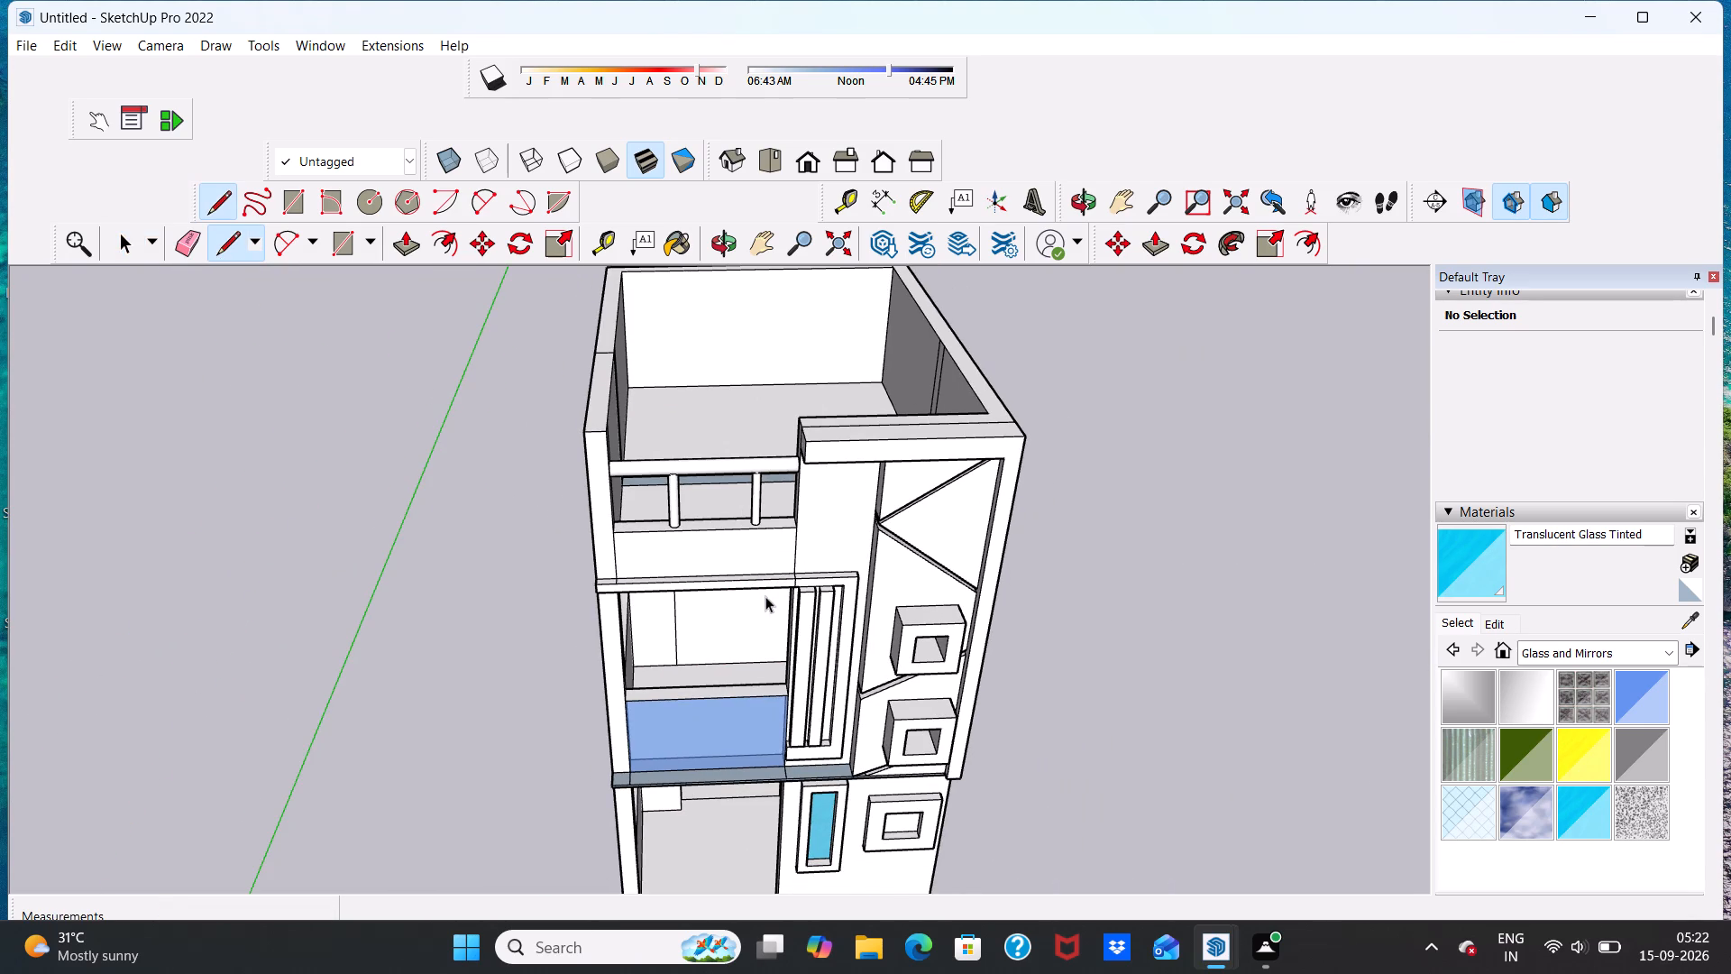
Paint the closed upper doorway face with Wood Veneer 01 from the Wood materials.
scroll(744, 598, down, 8)
middle_drag(726, 632, 719, 573)
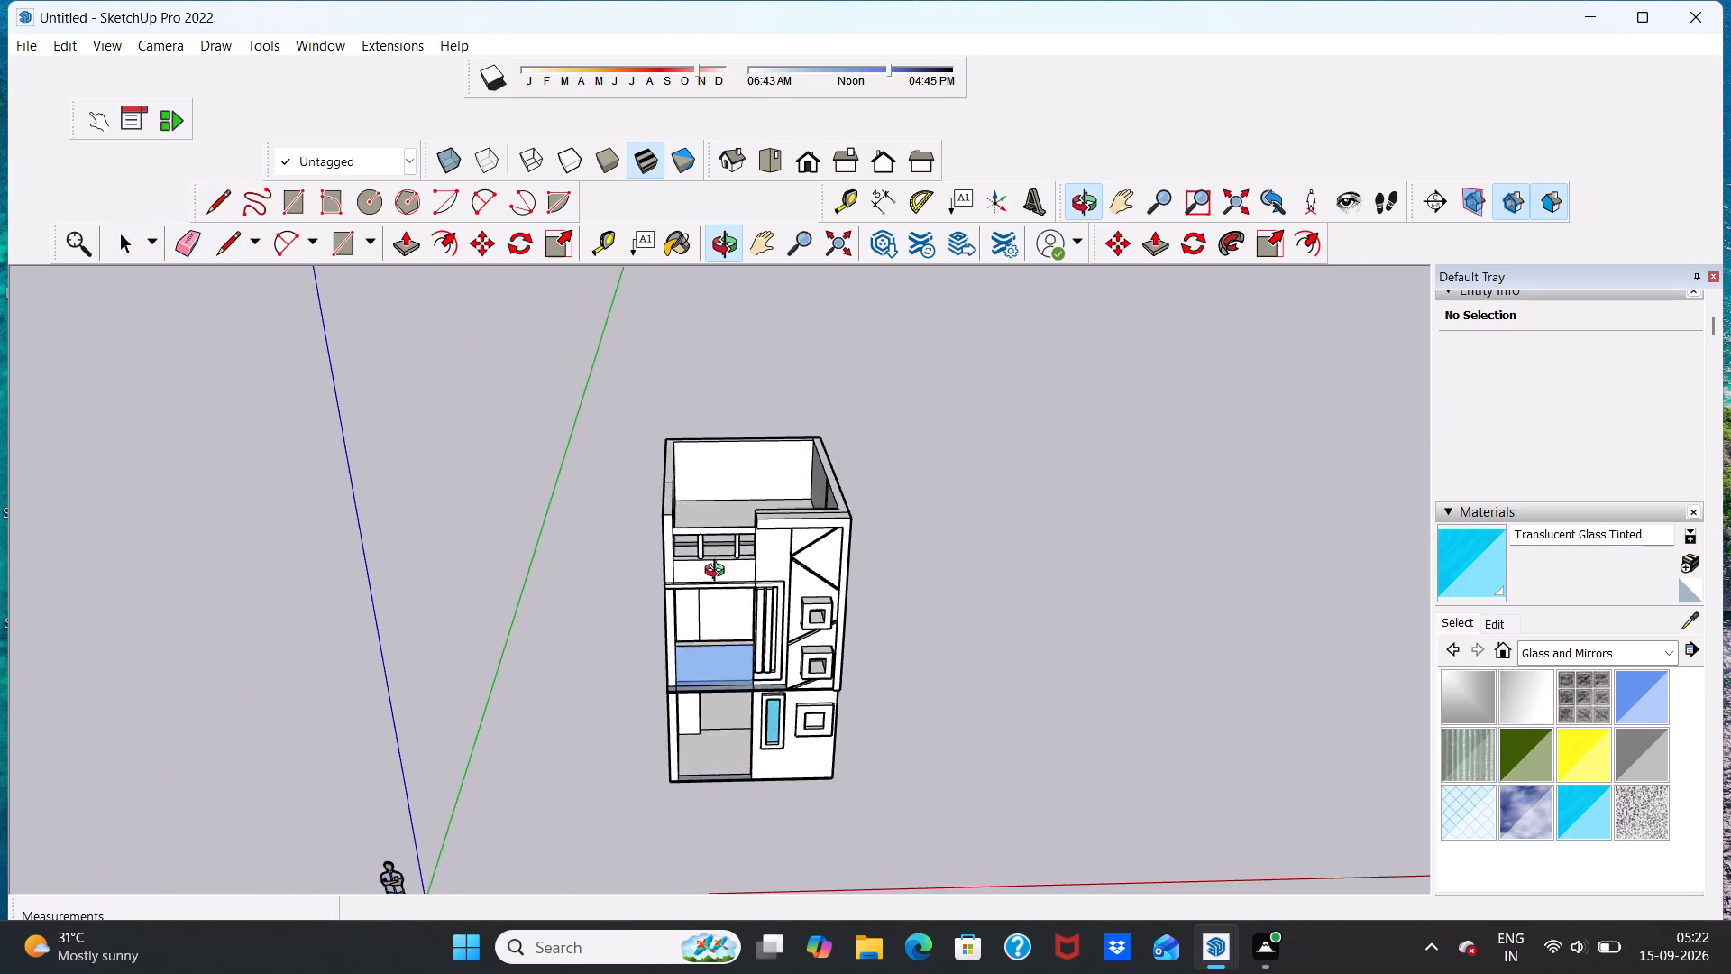
middle_drag(719, 573, 724, 538)
scroll(720, 602, up, 5)
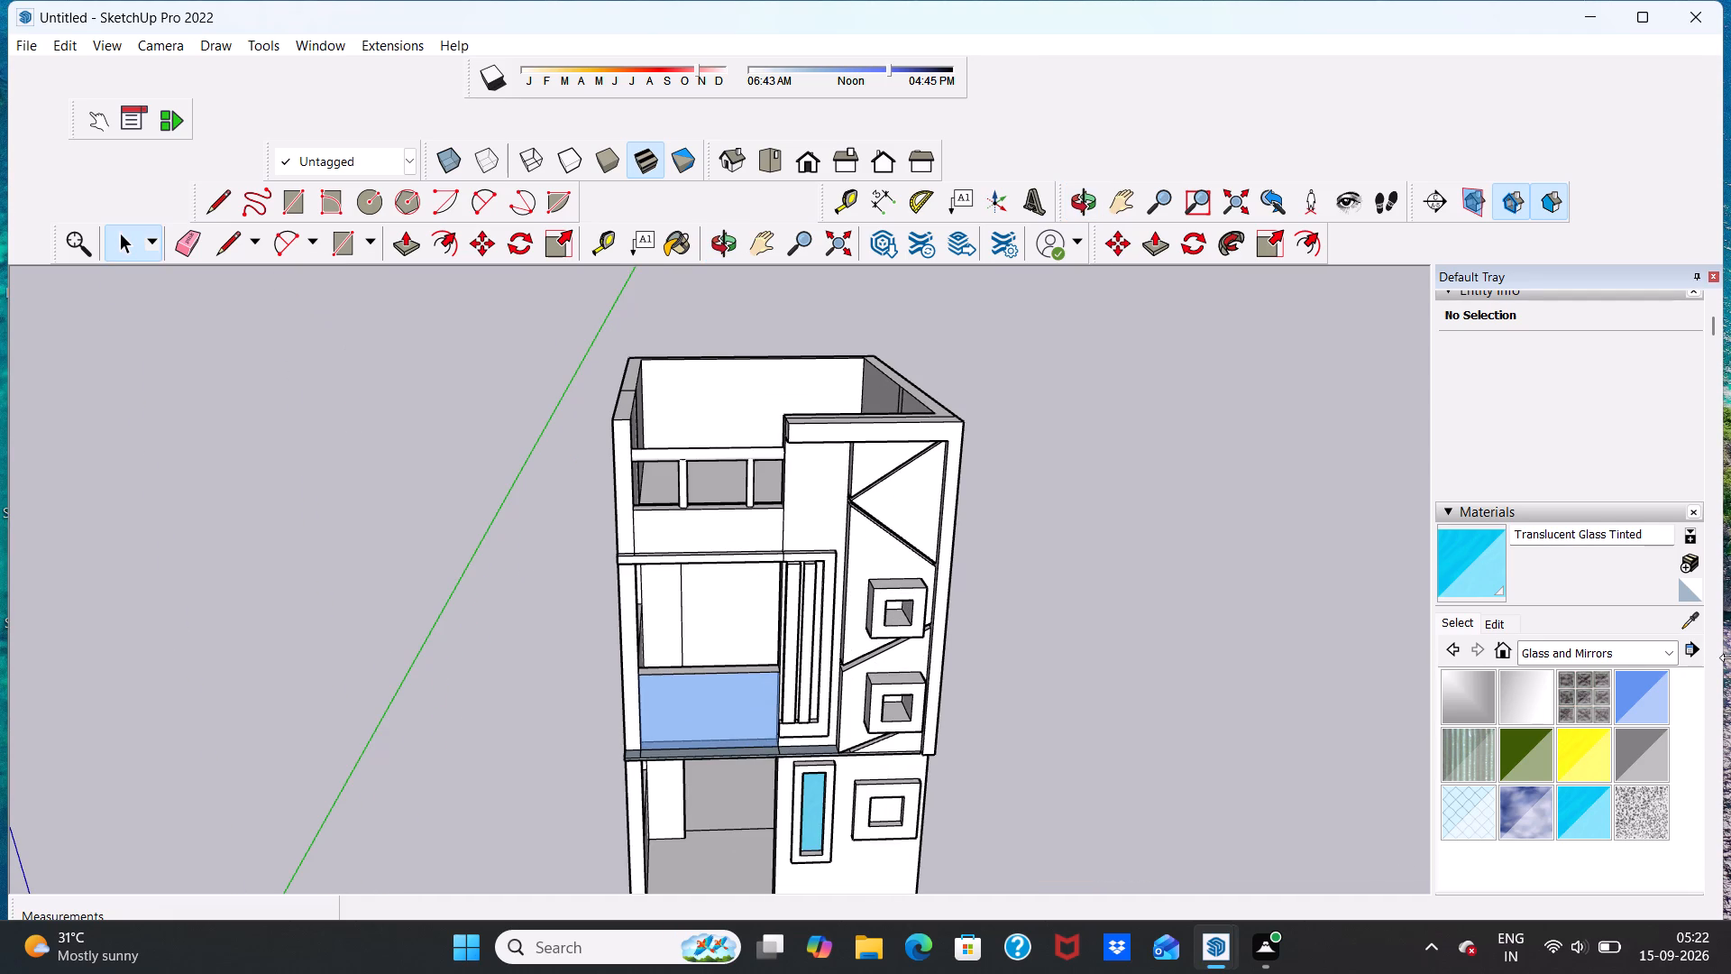
click(1665, 651)
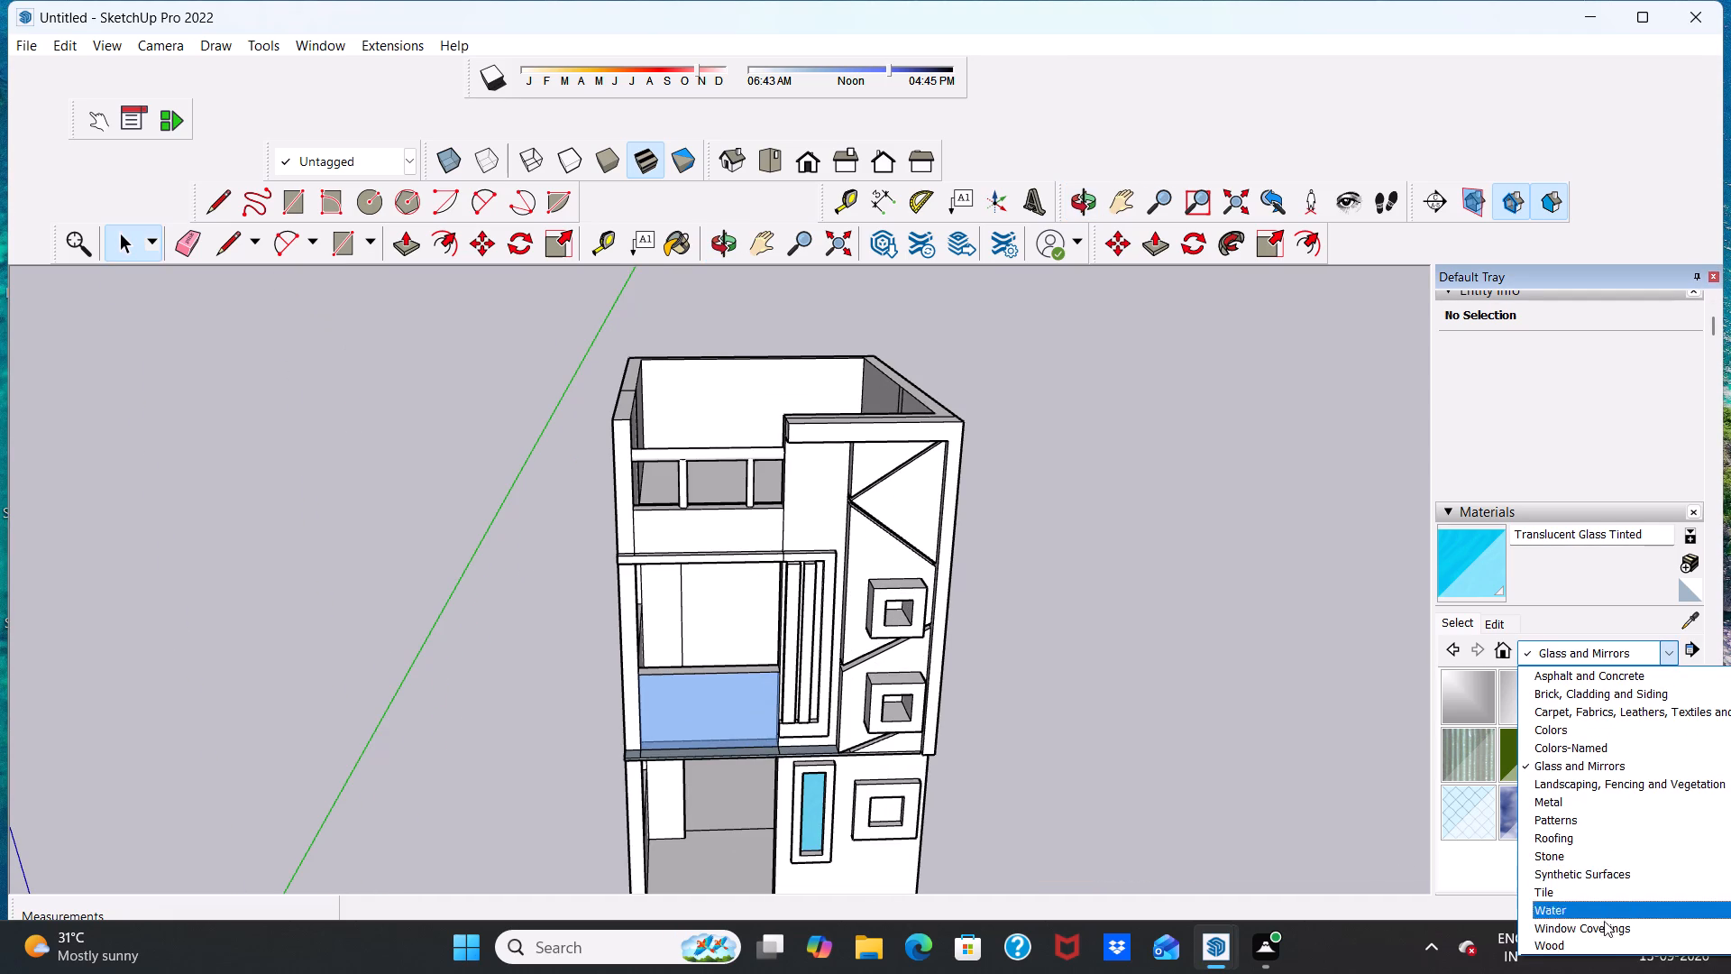
click(1597, 944)
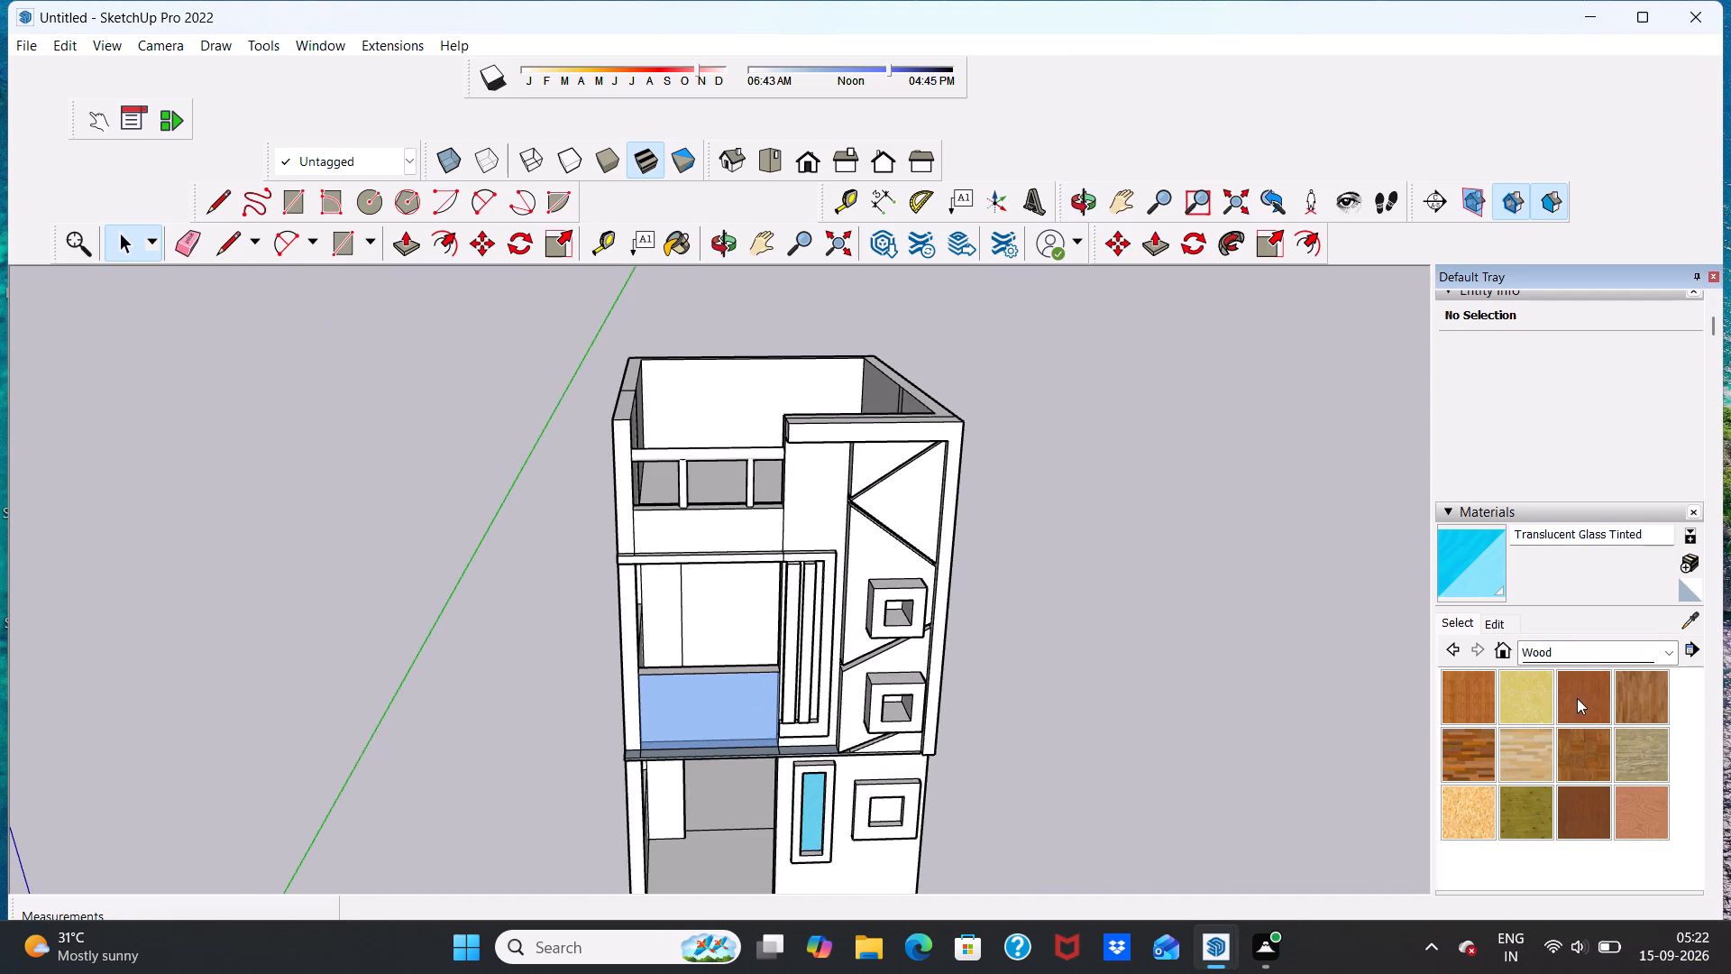
click(1580, 813)
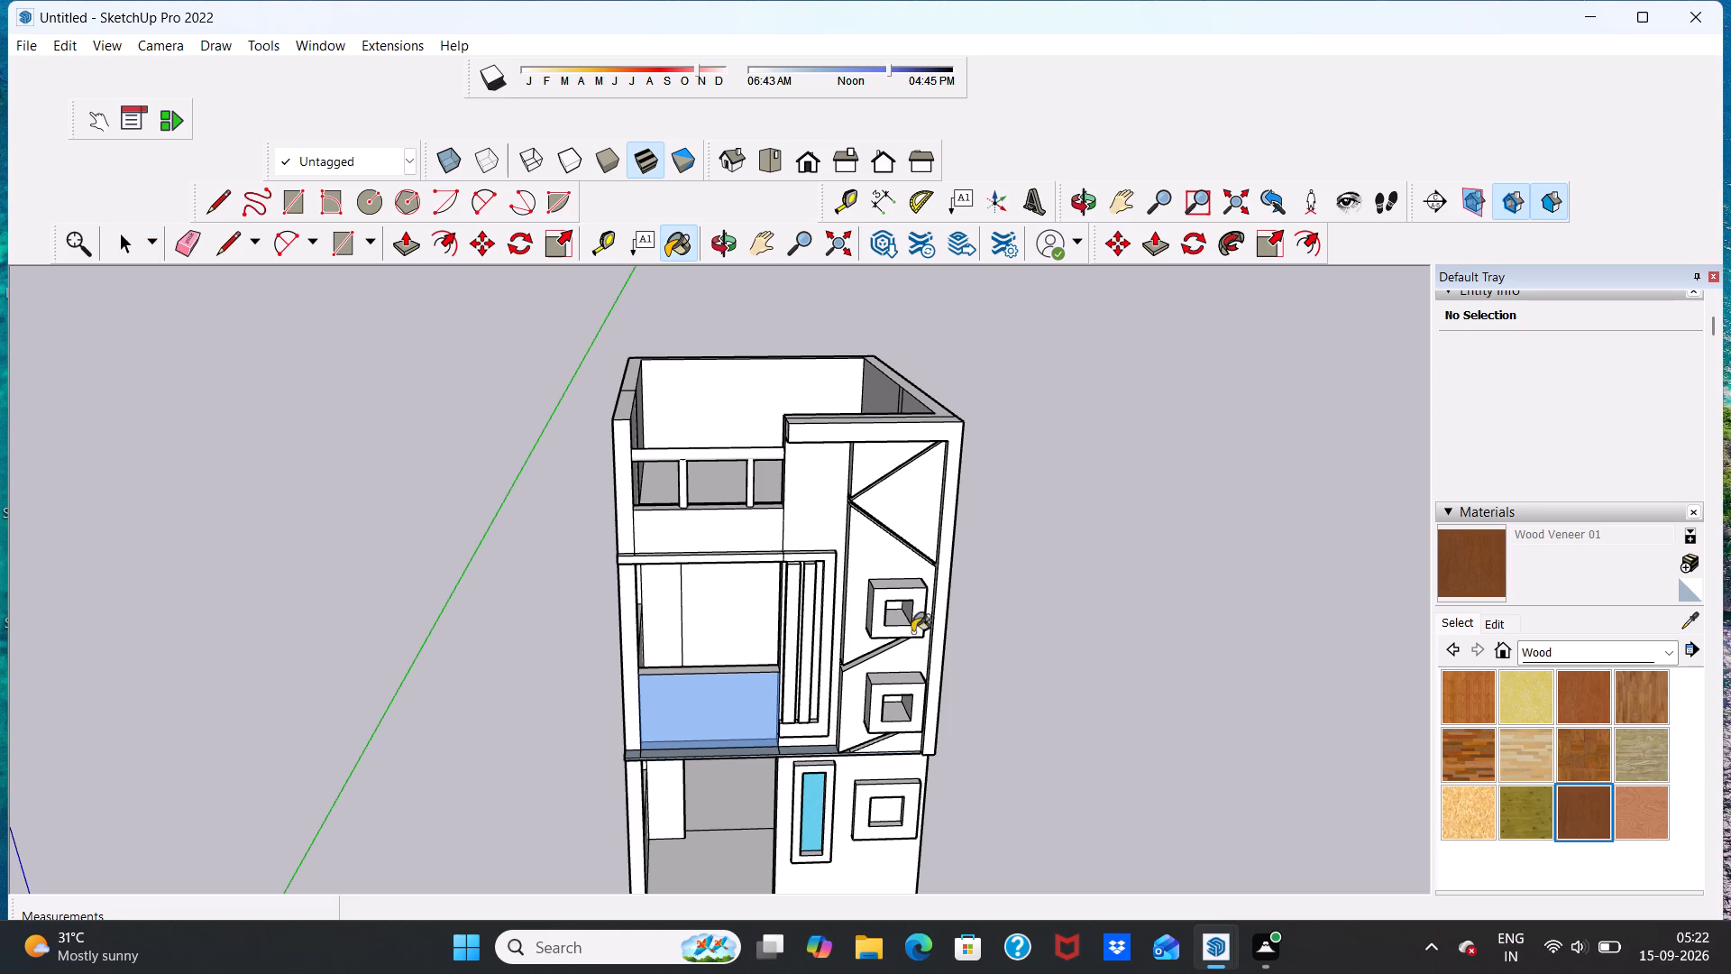
scroll(820, 624, up, 3)
click(718, 611)
scroll(732, 616, down, 5)
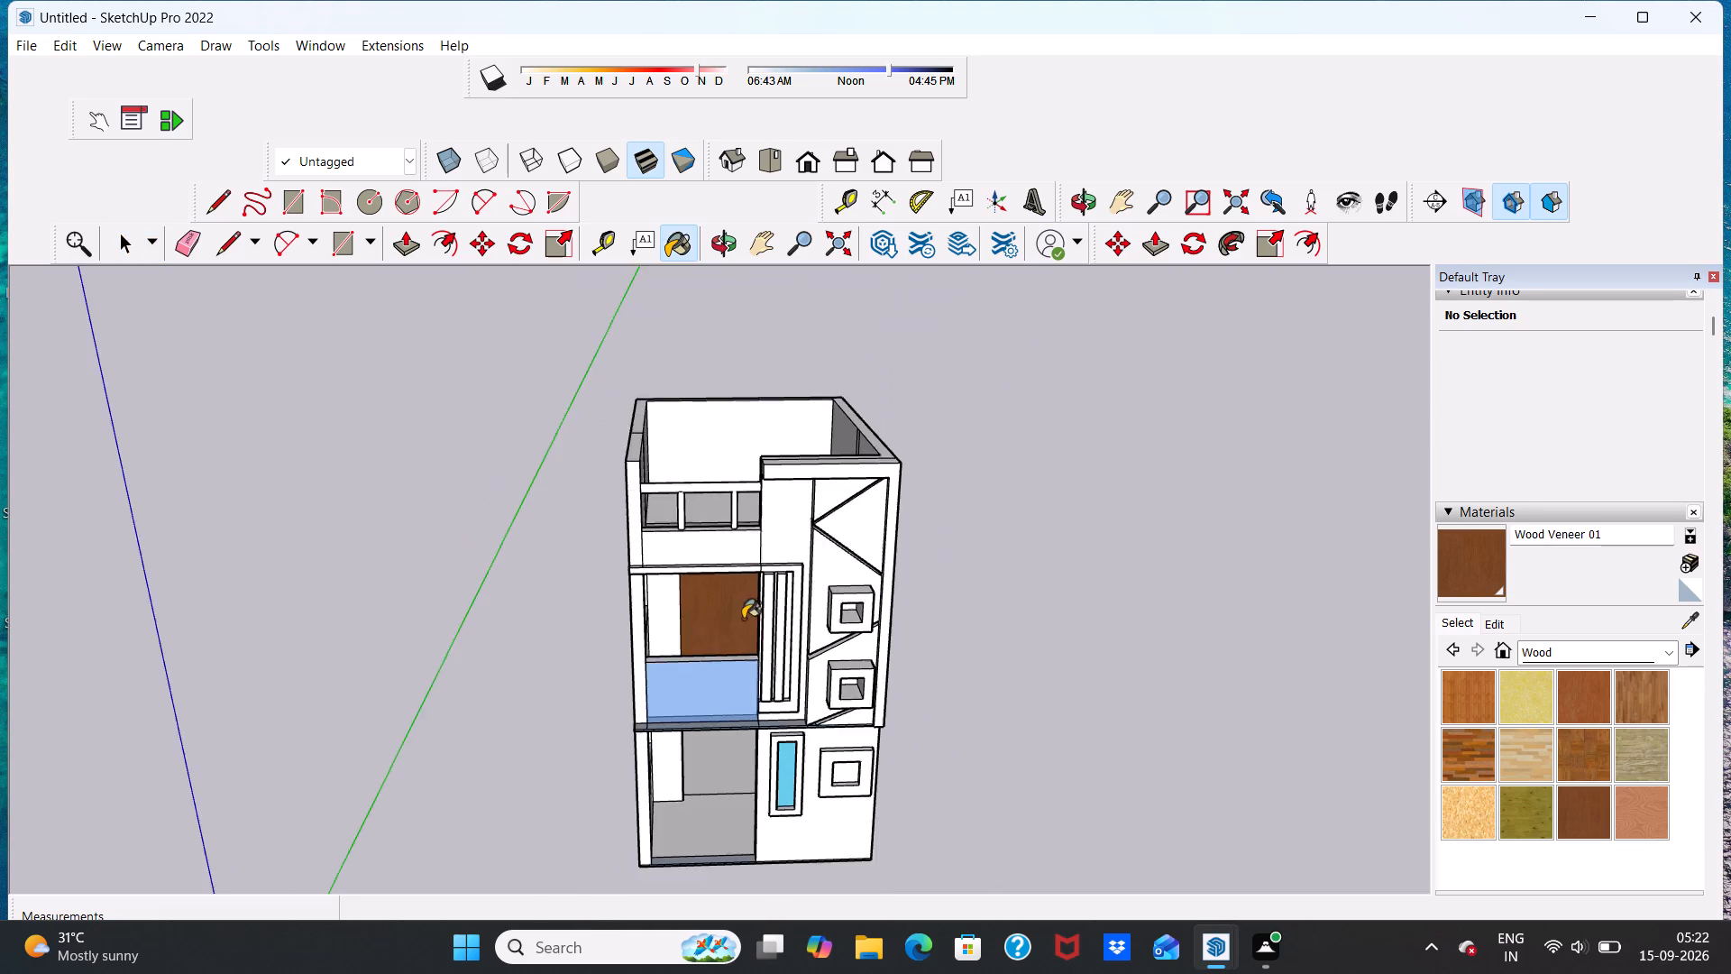
Draw a line about 5' 5 11/16" across the bottom of the ground-floor doorway, closing it with a face.
scroll(743, 619, down, 8)
scroll(730, 724, up, 3)
middle_drag(743, 723, 736, 647)
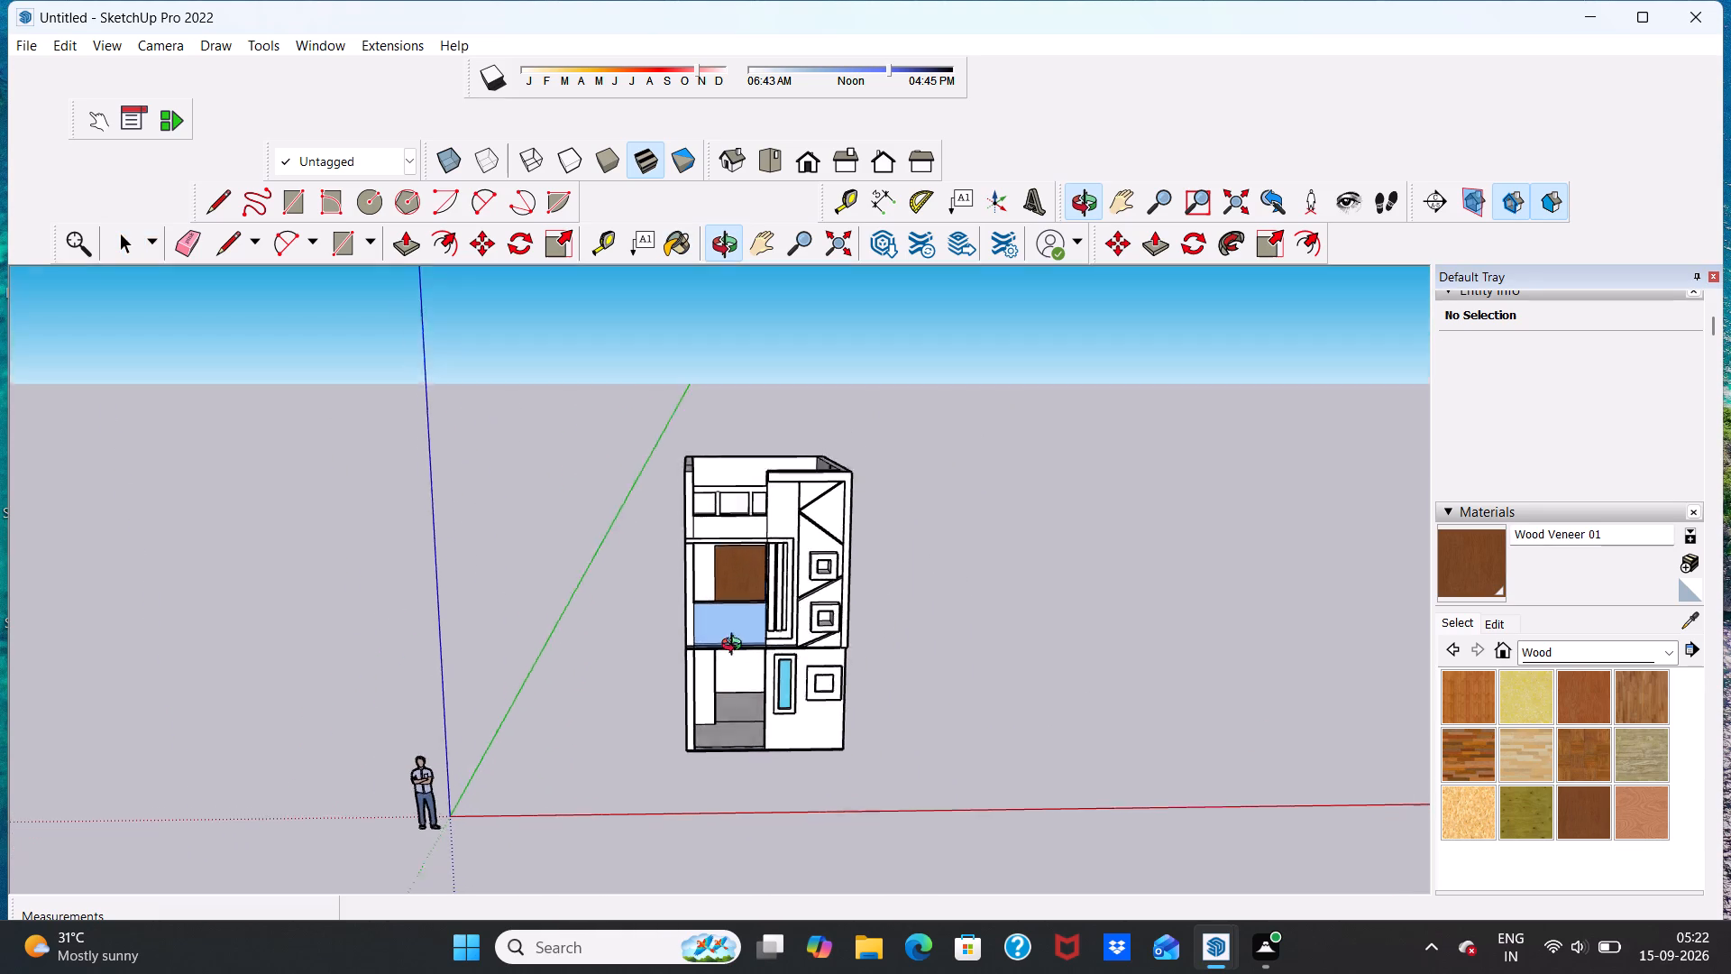
middle_drag(736, 647, 732, 683)
scroll(747, 687, up, 7)
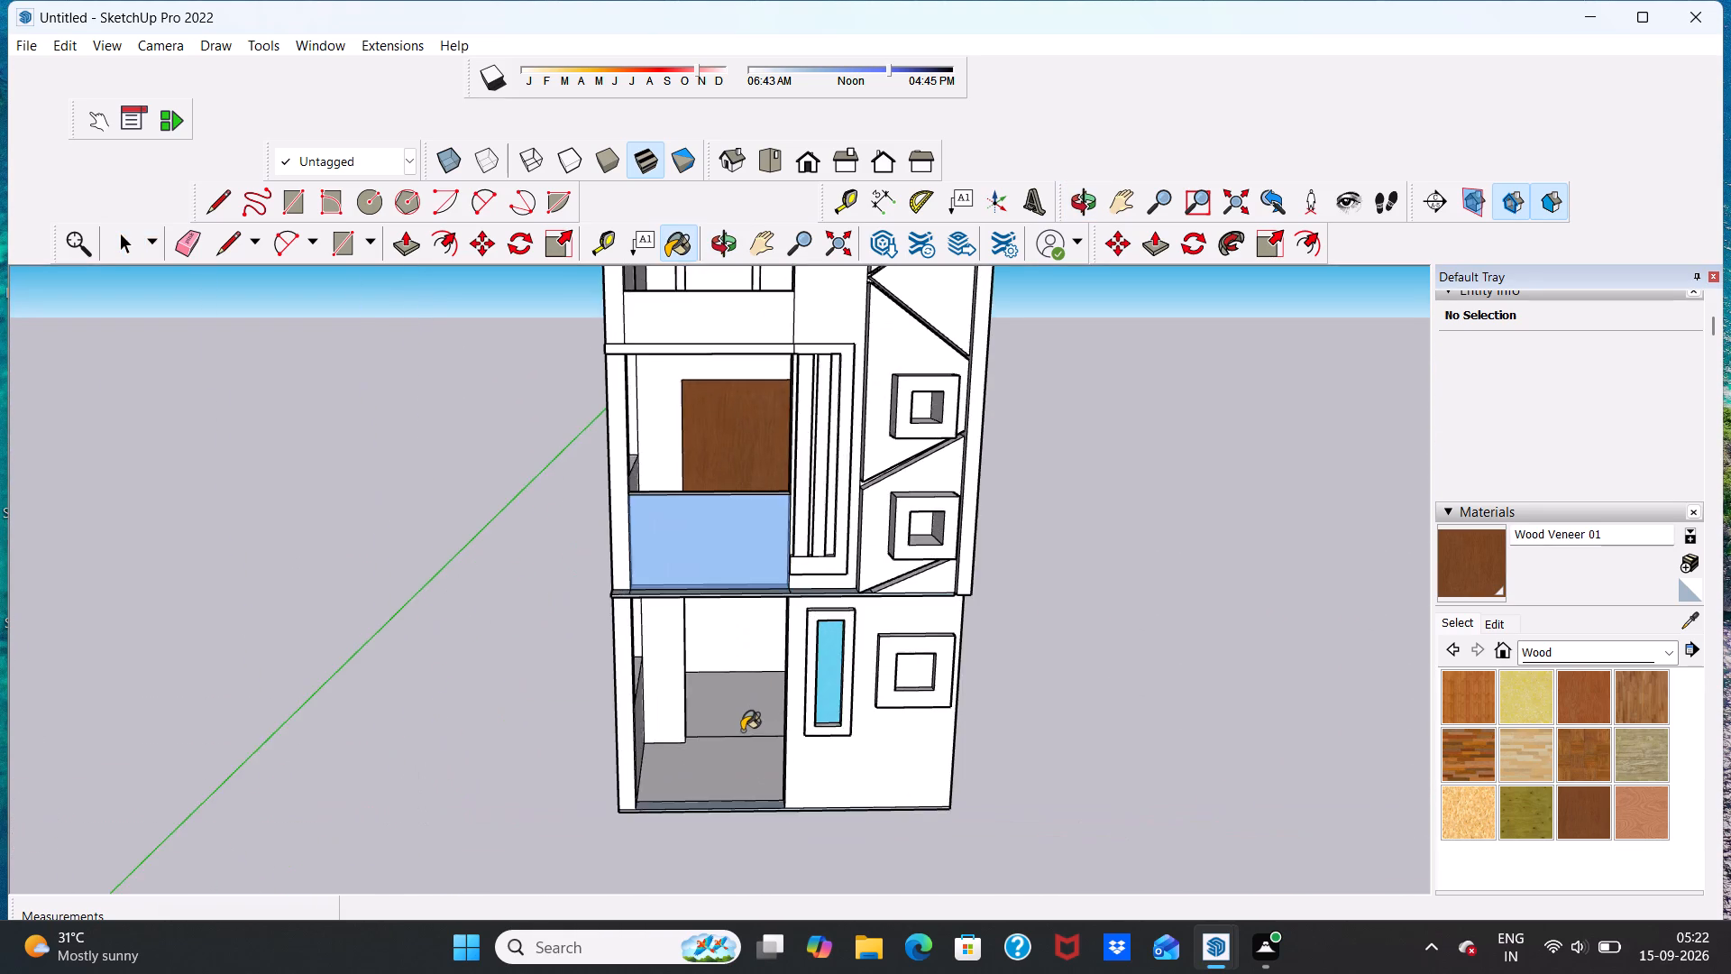
scroll(742, 730, down, 6)
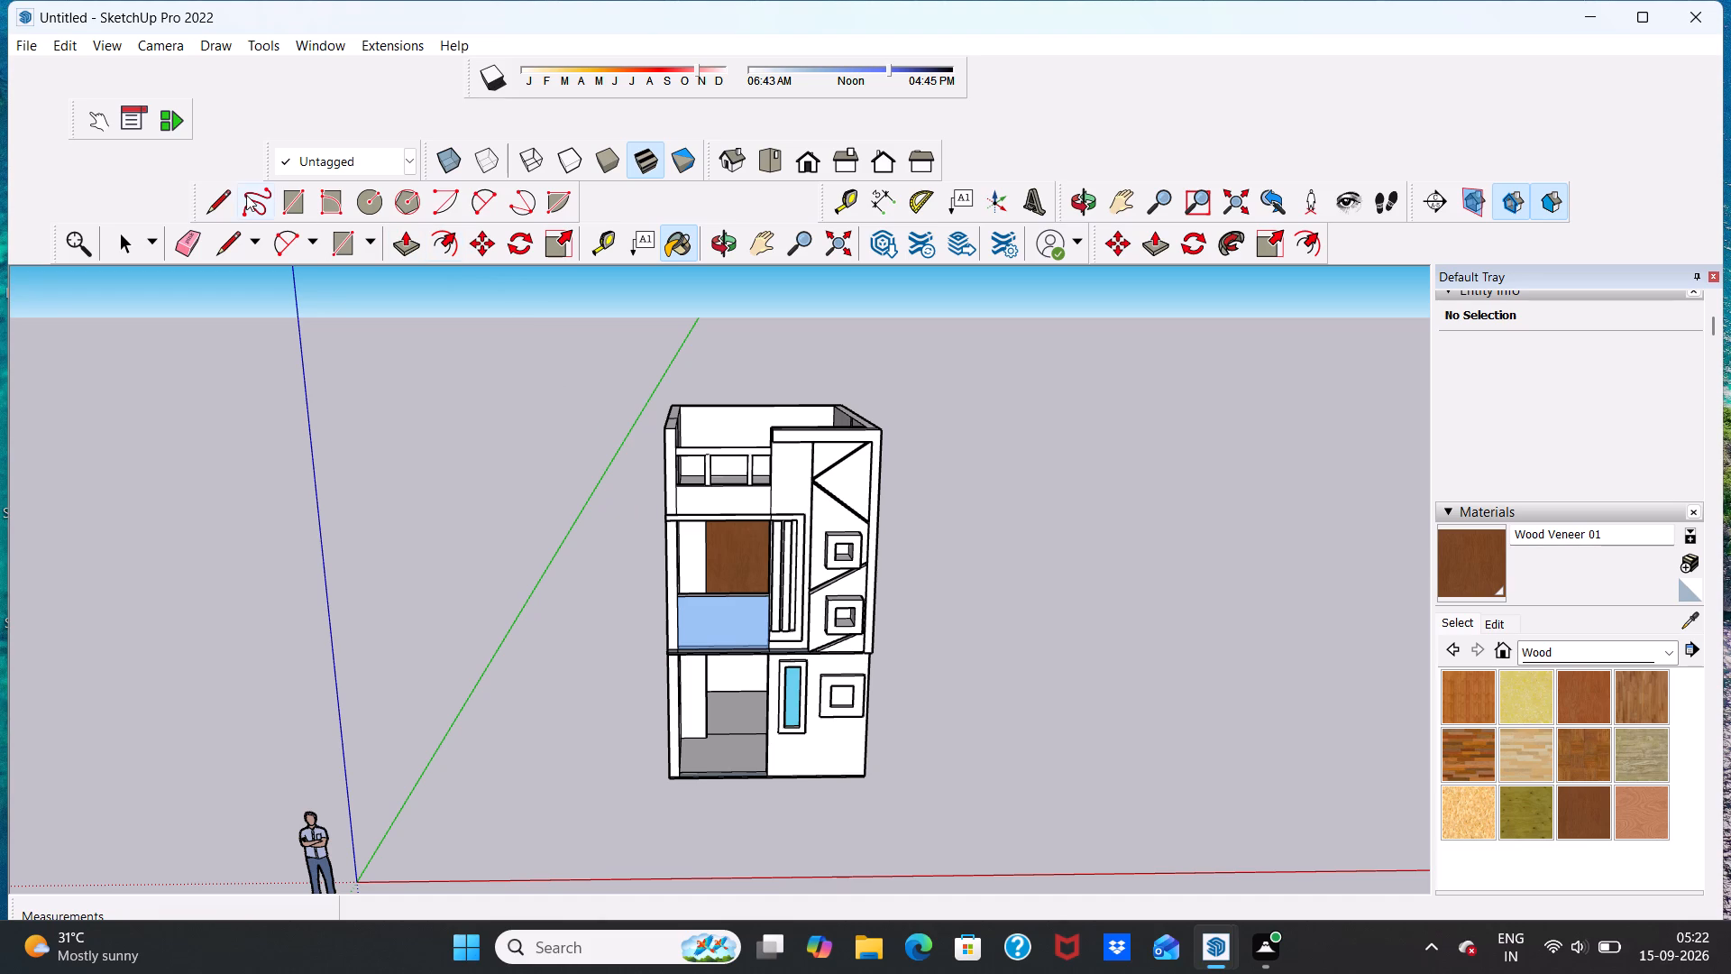
click(221, 200)
scroll(877, 767, up, 4)
middle_drag(679, 703, 797, 748)
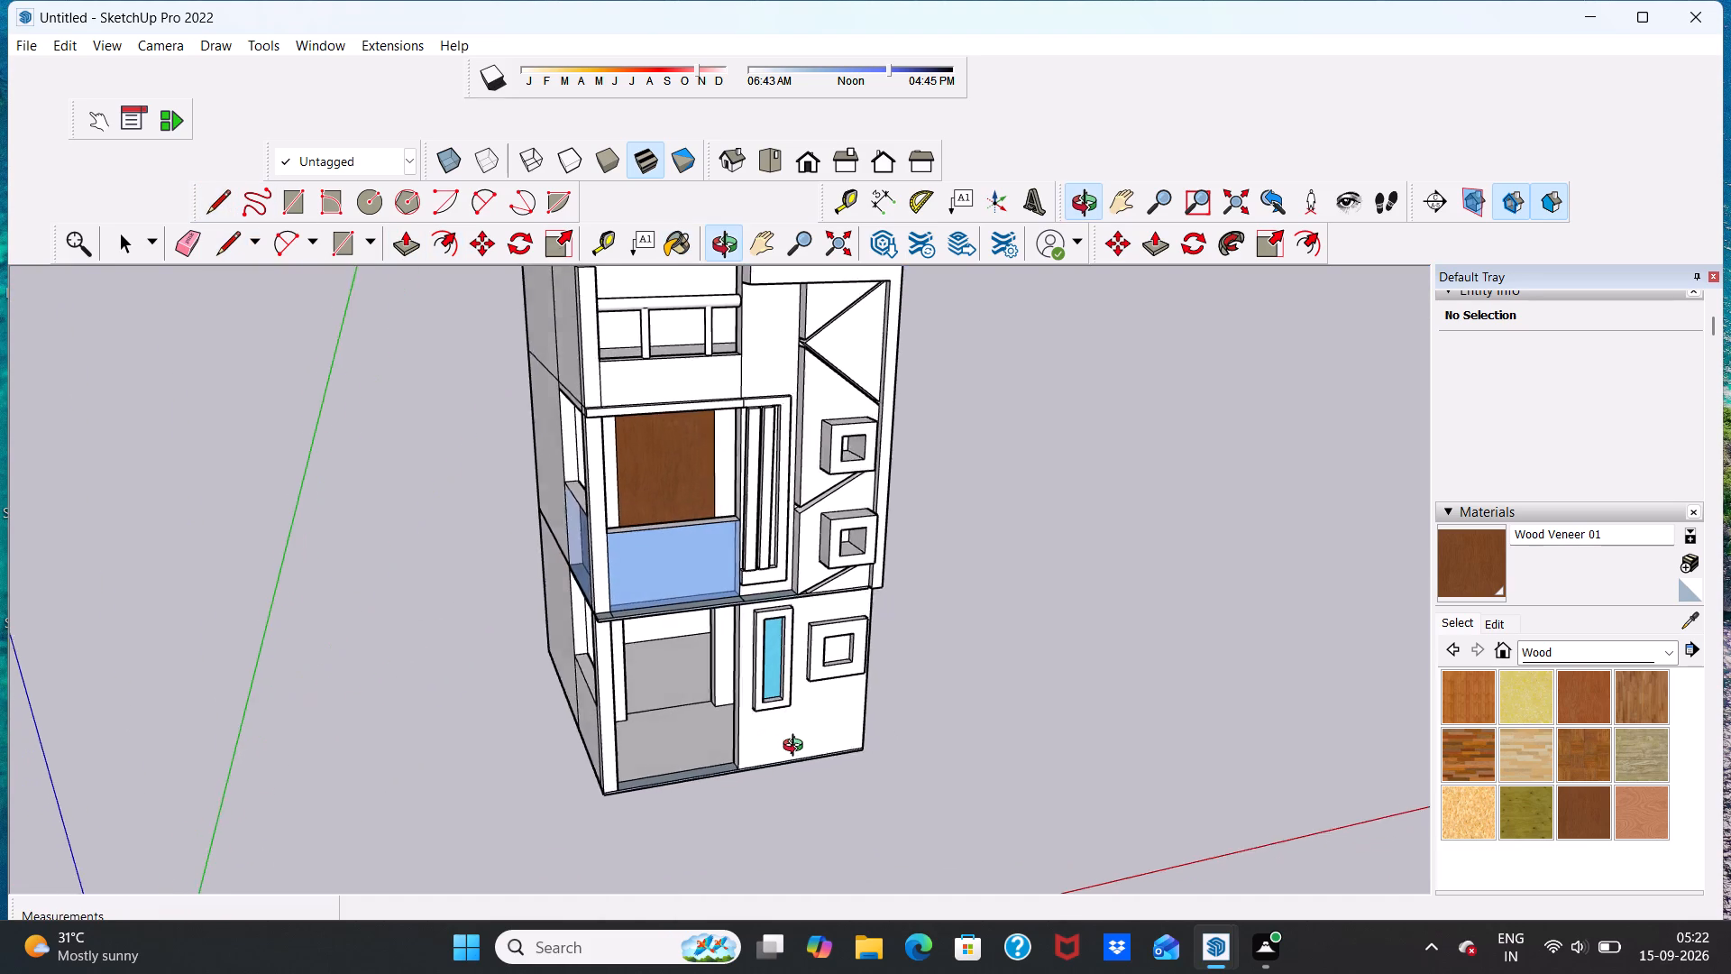
middle_drag(797, 748, 790, 745)
scroll(677, 699, up, 5)
scroll(598, 721, up, 4)
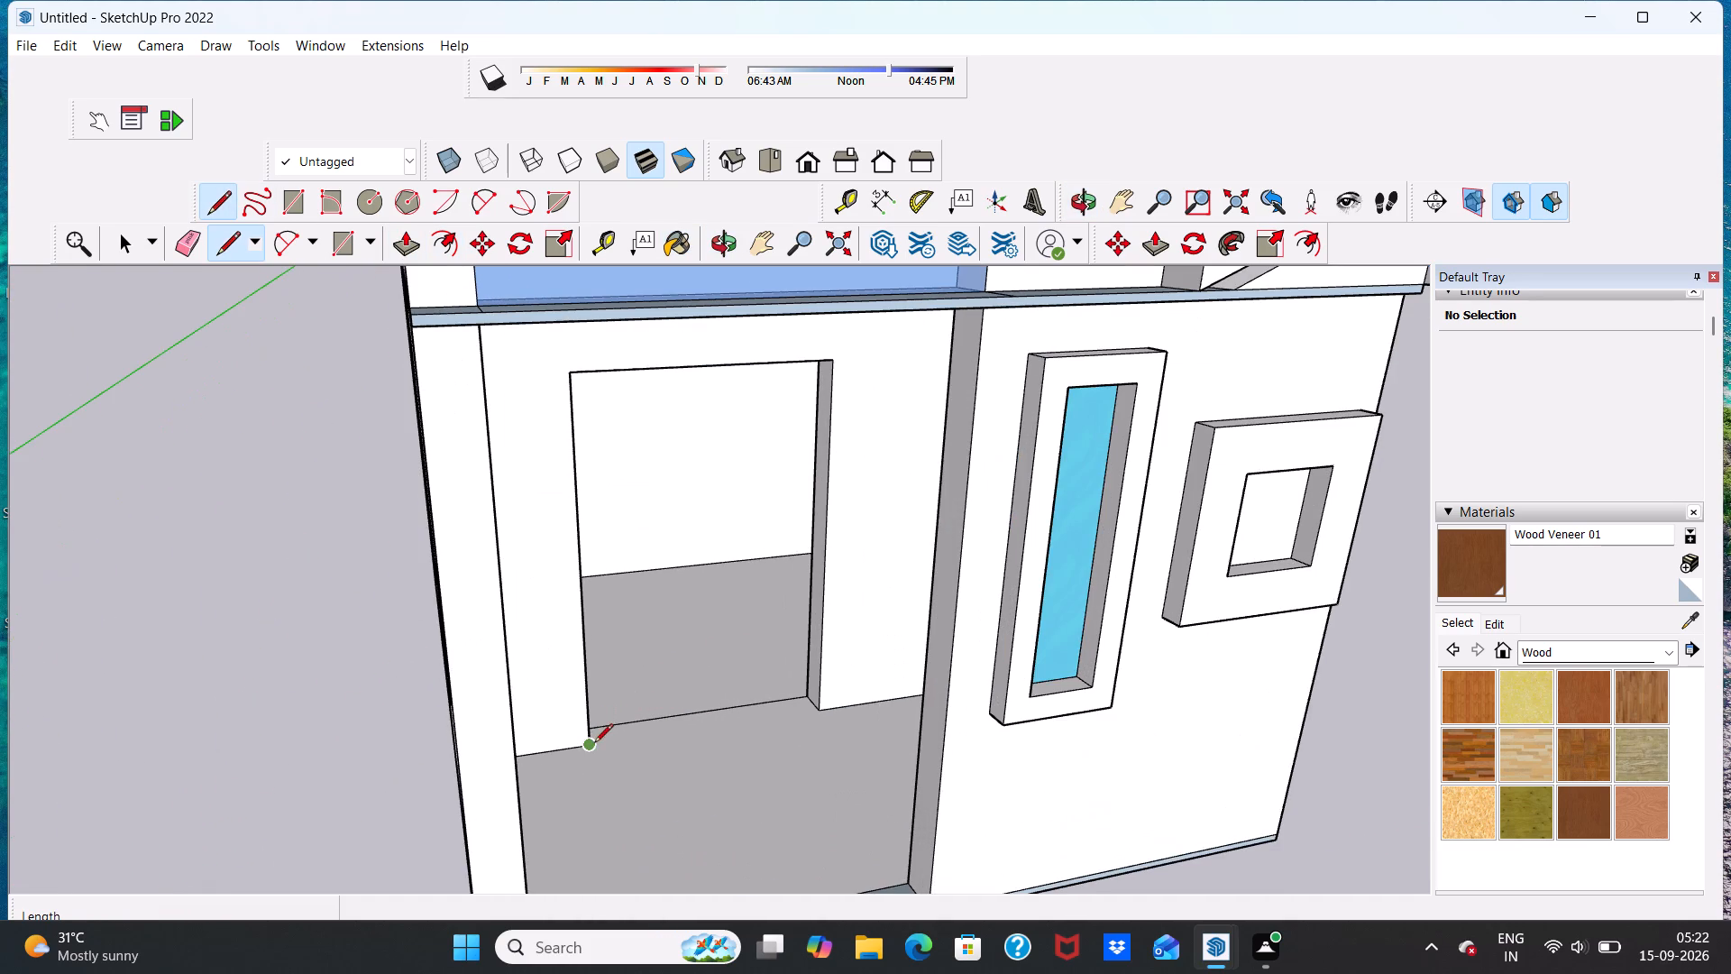
click(594, 744)
click(817, 713)
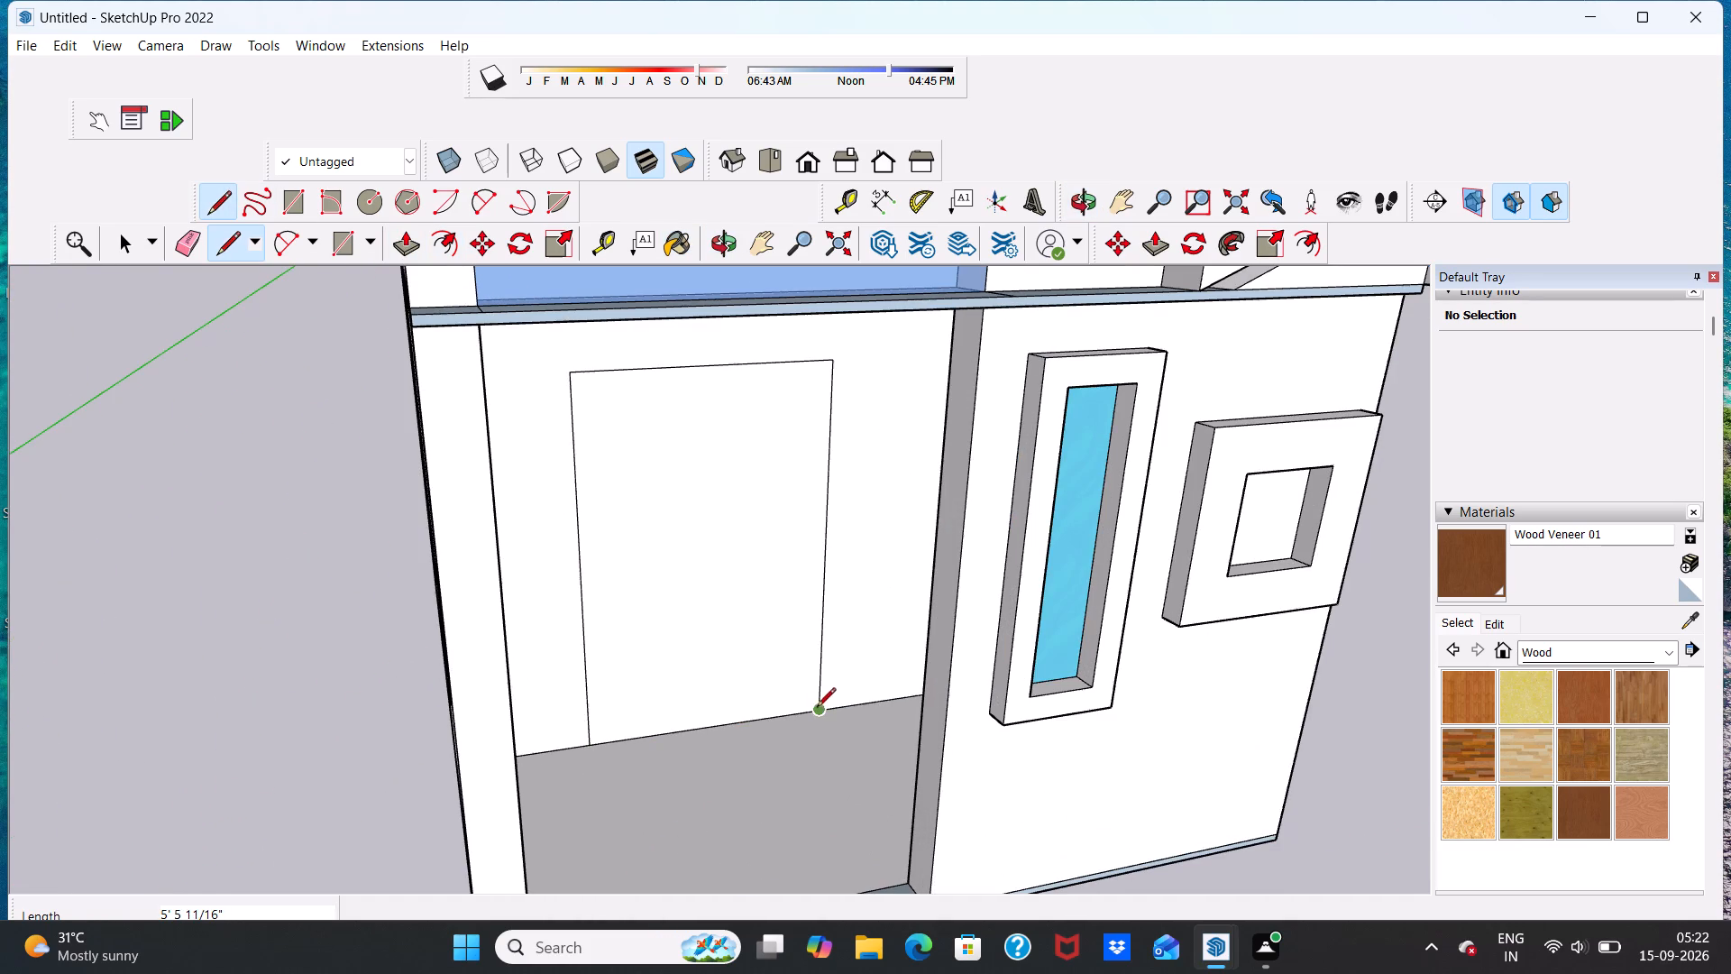
scroll(817, 701, down, 7)
Paint the closed ground-floor doorway face with Wood Veneer 01.
click(1584, 808)
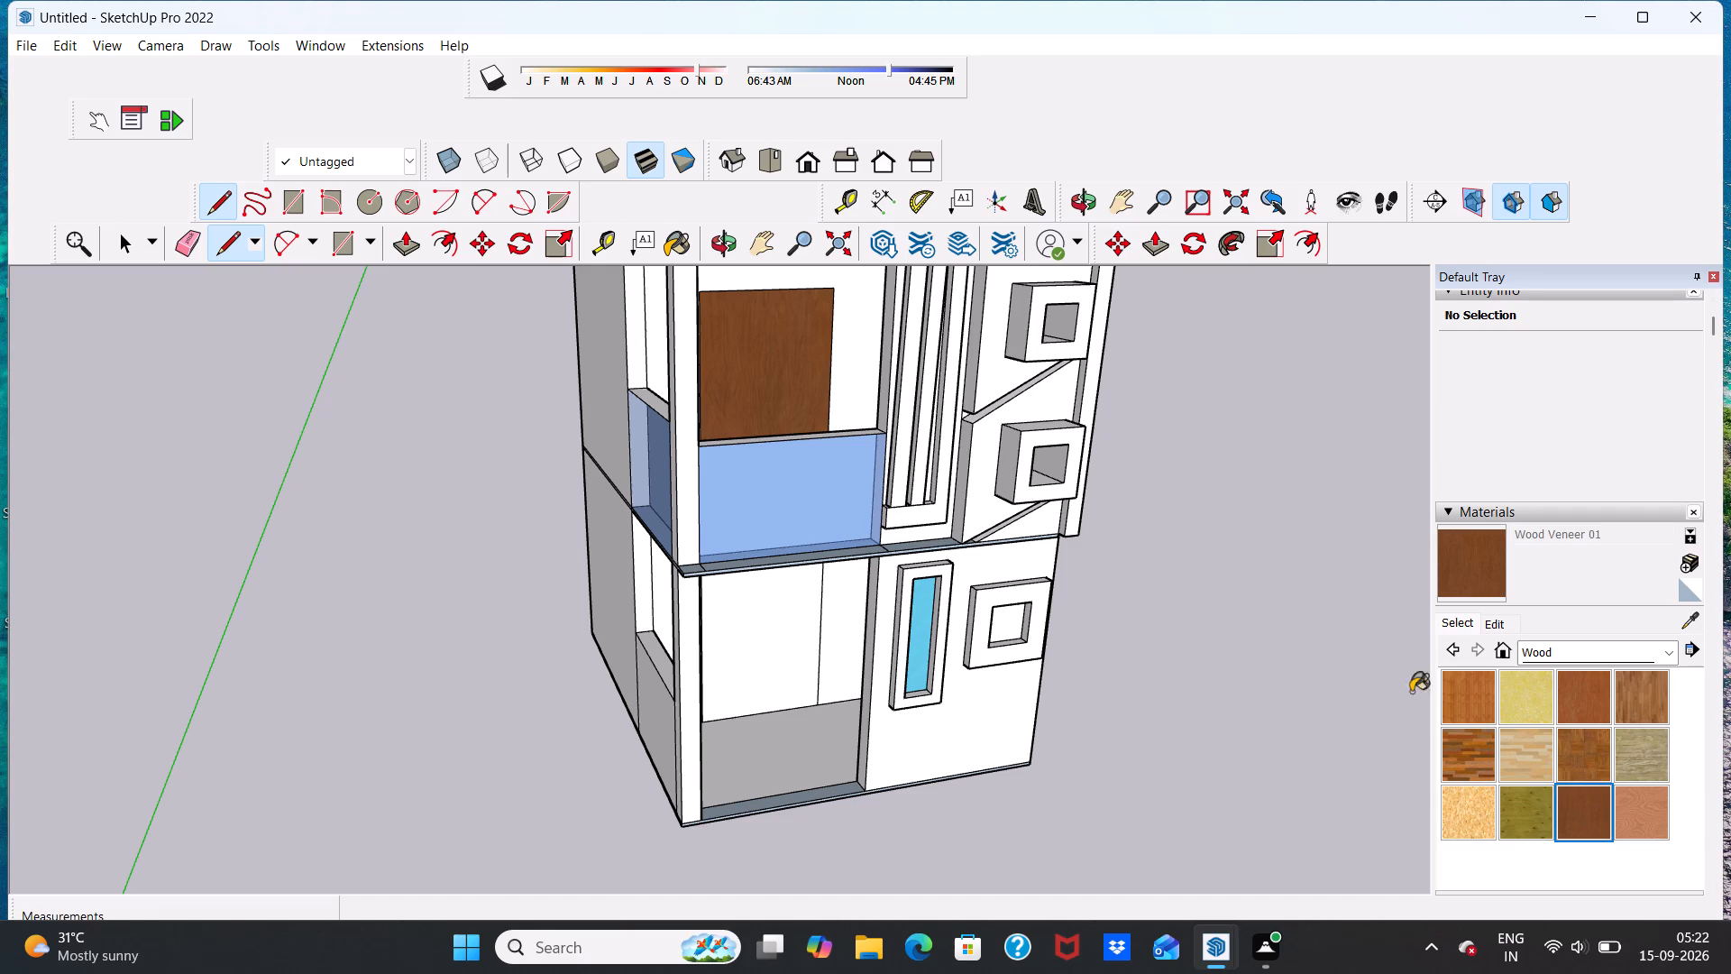
click(745, 620)
scroll(765, 648, down, 13)
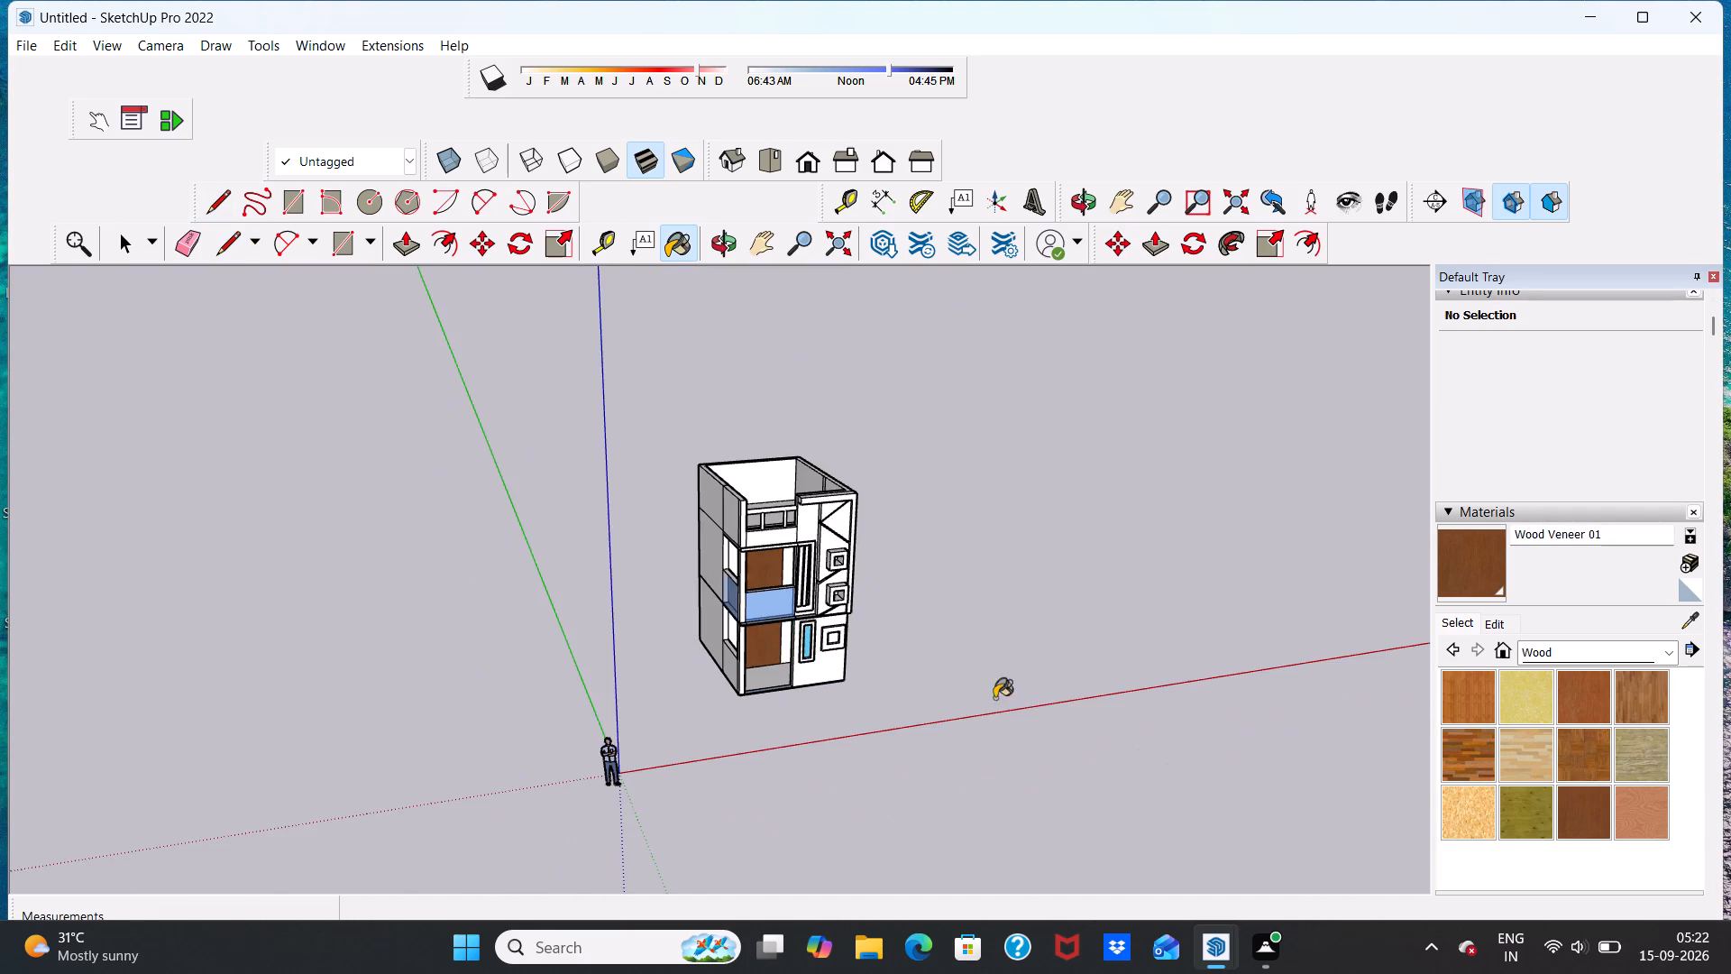
Examine the two wood-veneer doors within the whole front elevation from different distances and angles.
middle_drag(994, 698, 900, 633)
scroll(994, 698, up, 1)
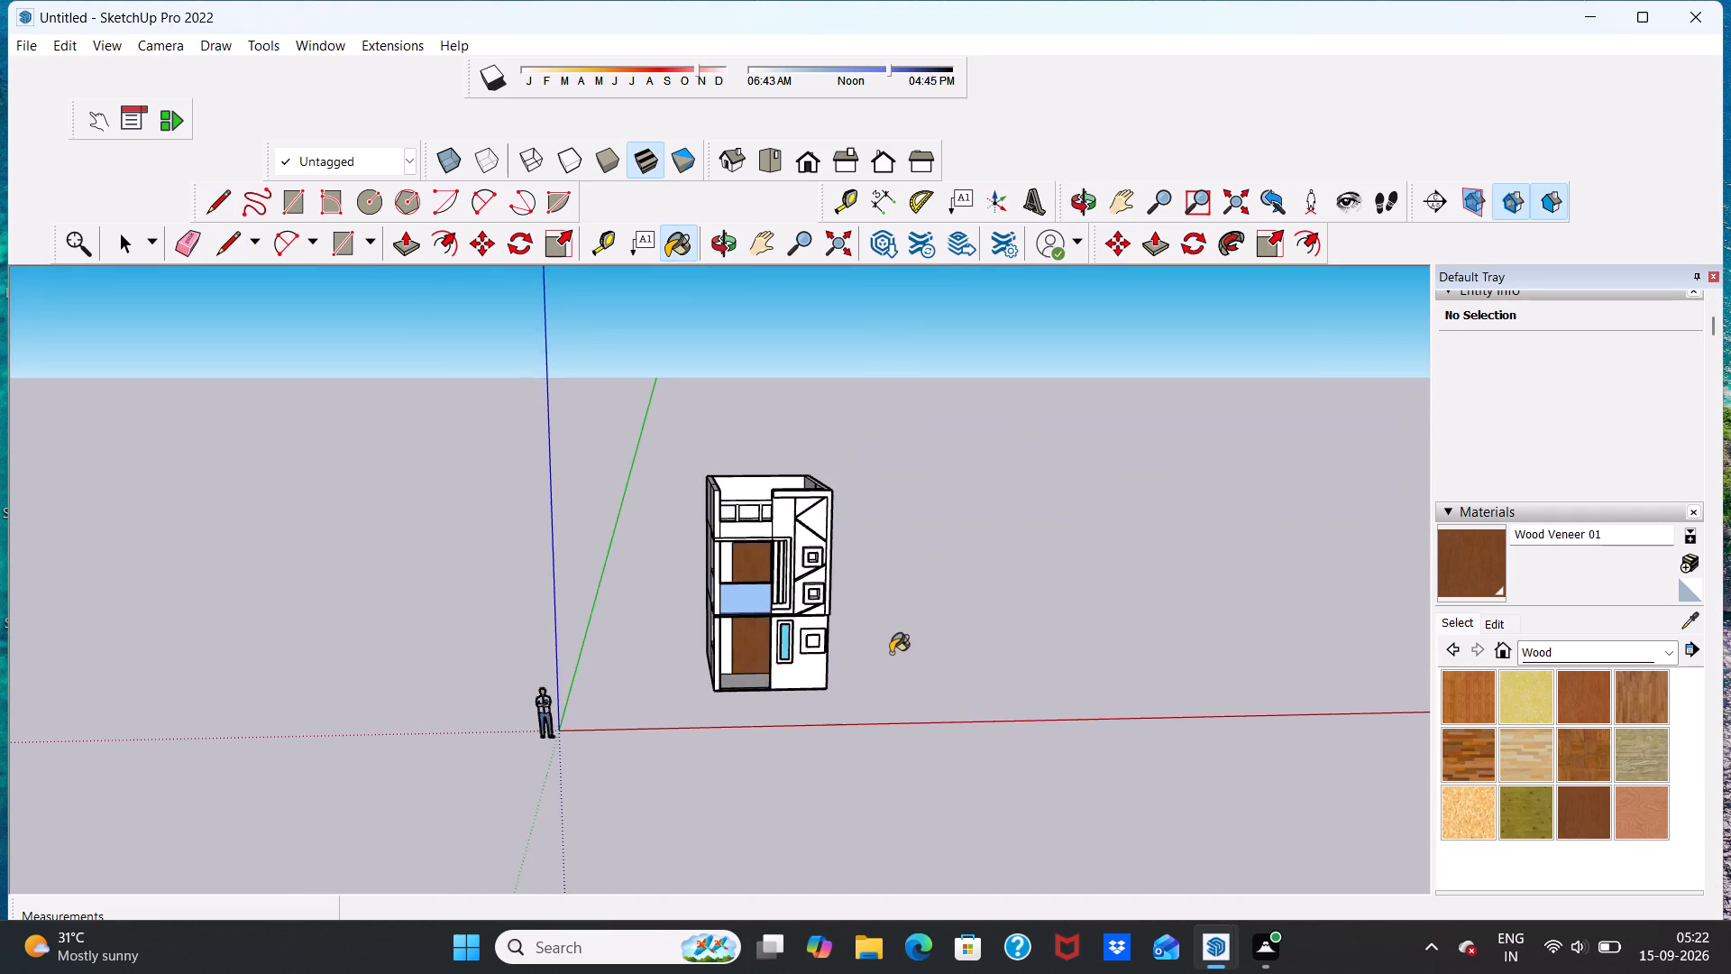
scroll(891, 653, up, 6)
scroll(890, 650, down, 11)
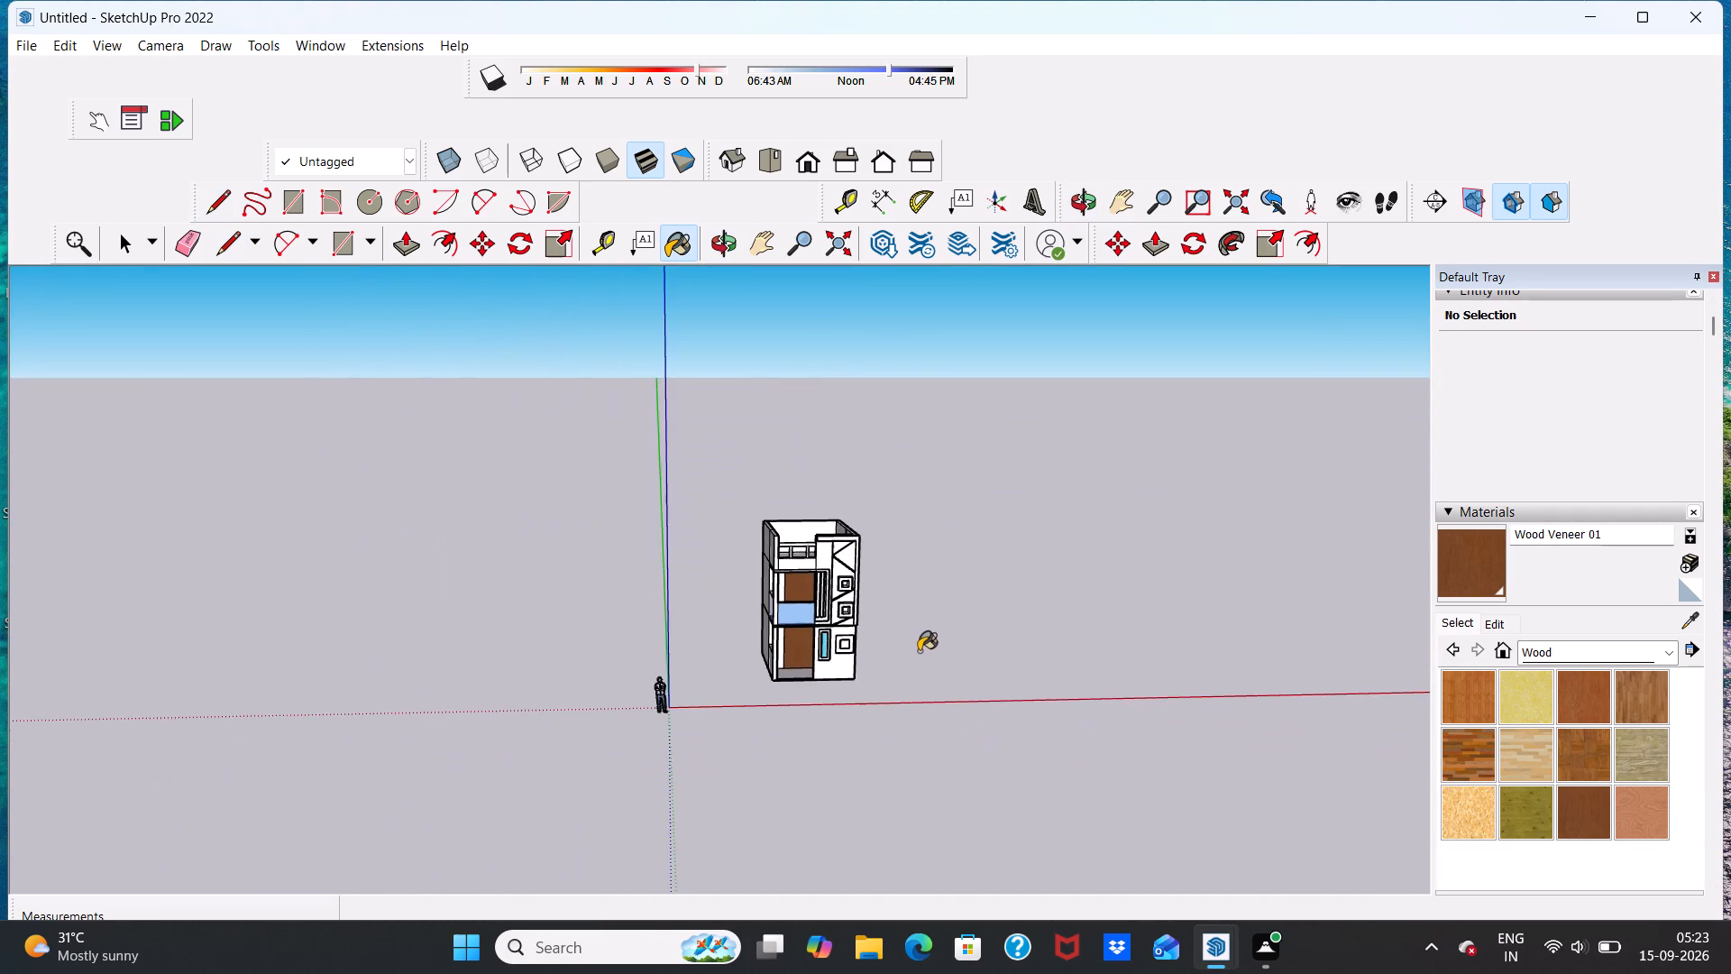
scroll(996, 670, up, 5)
middle_drag(946, 660, 958, 605)
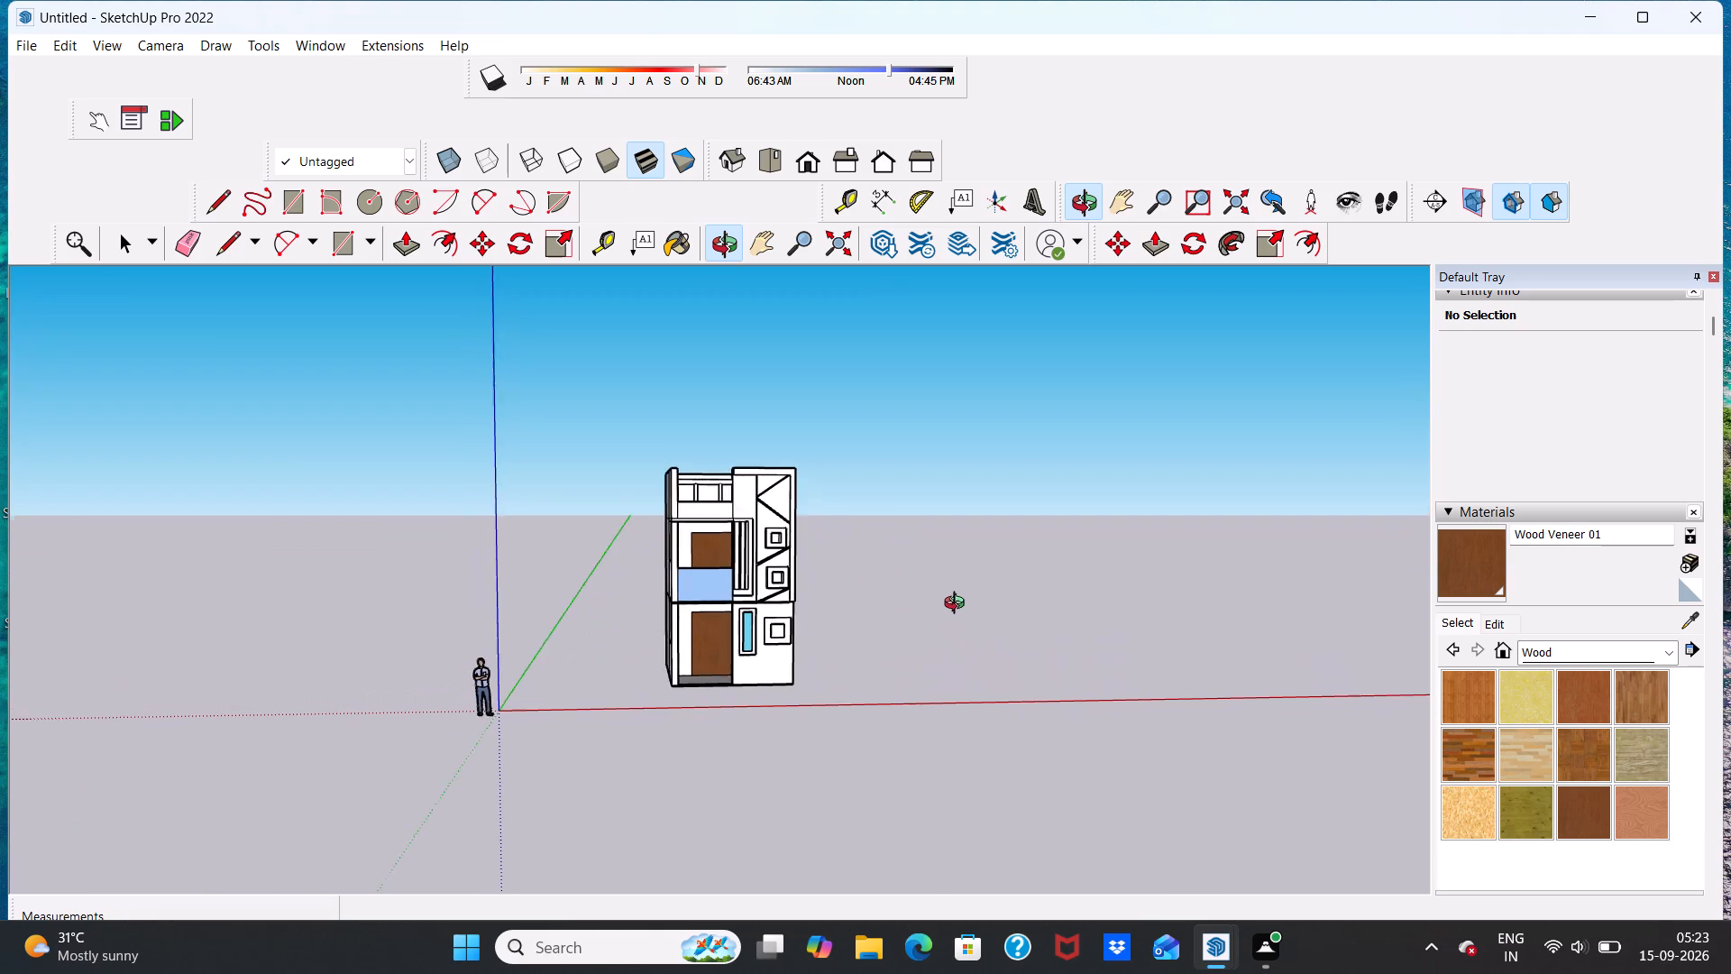
middle_drag(958, 605, 901, 629)
scroll(835, 638, up, 5)
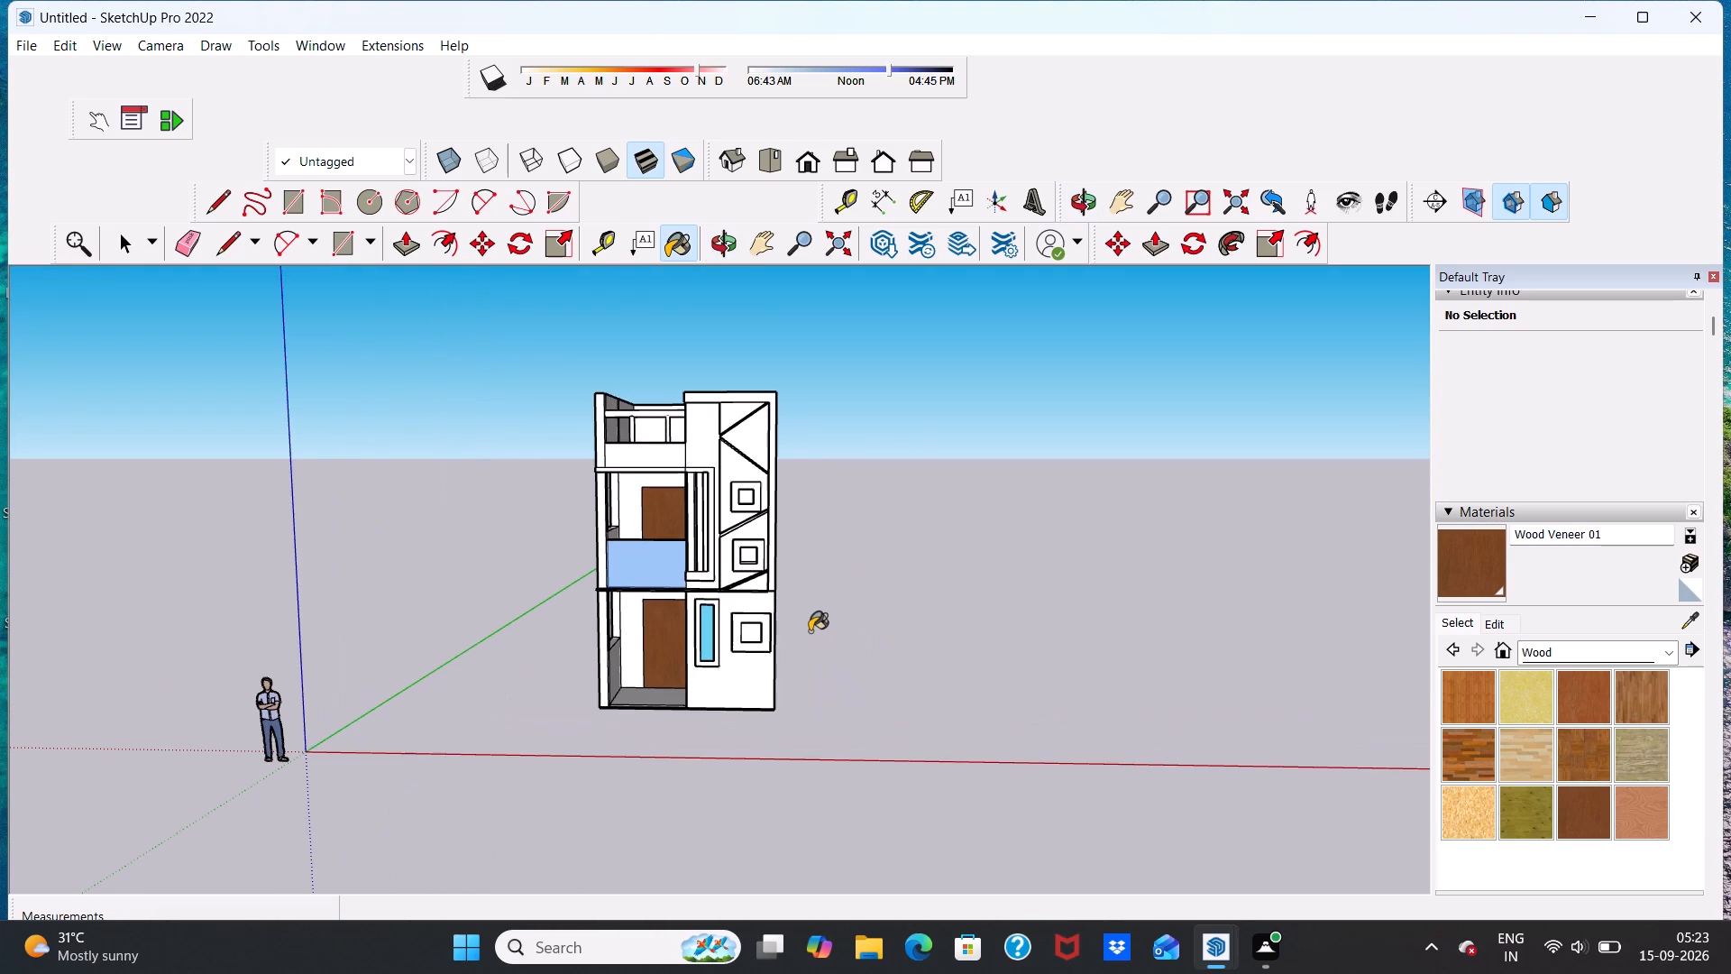
scroll(814, 629, down, 3)
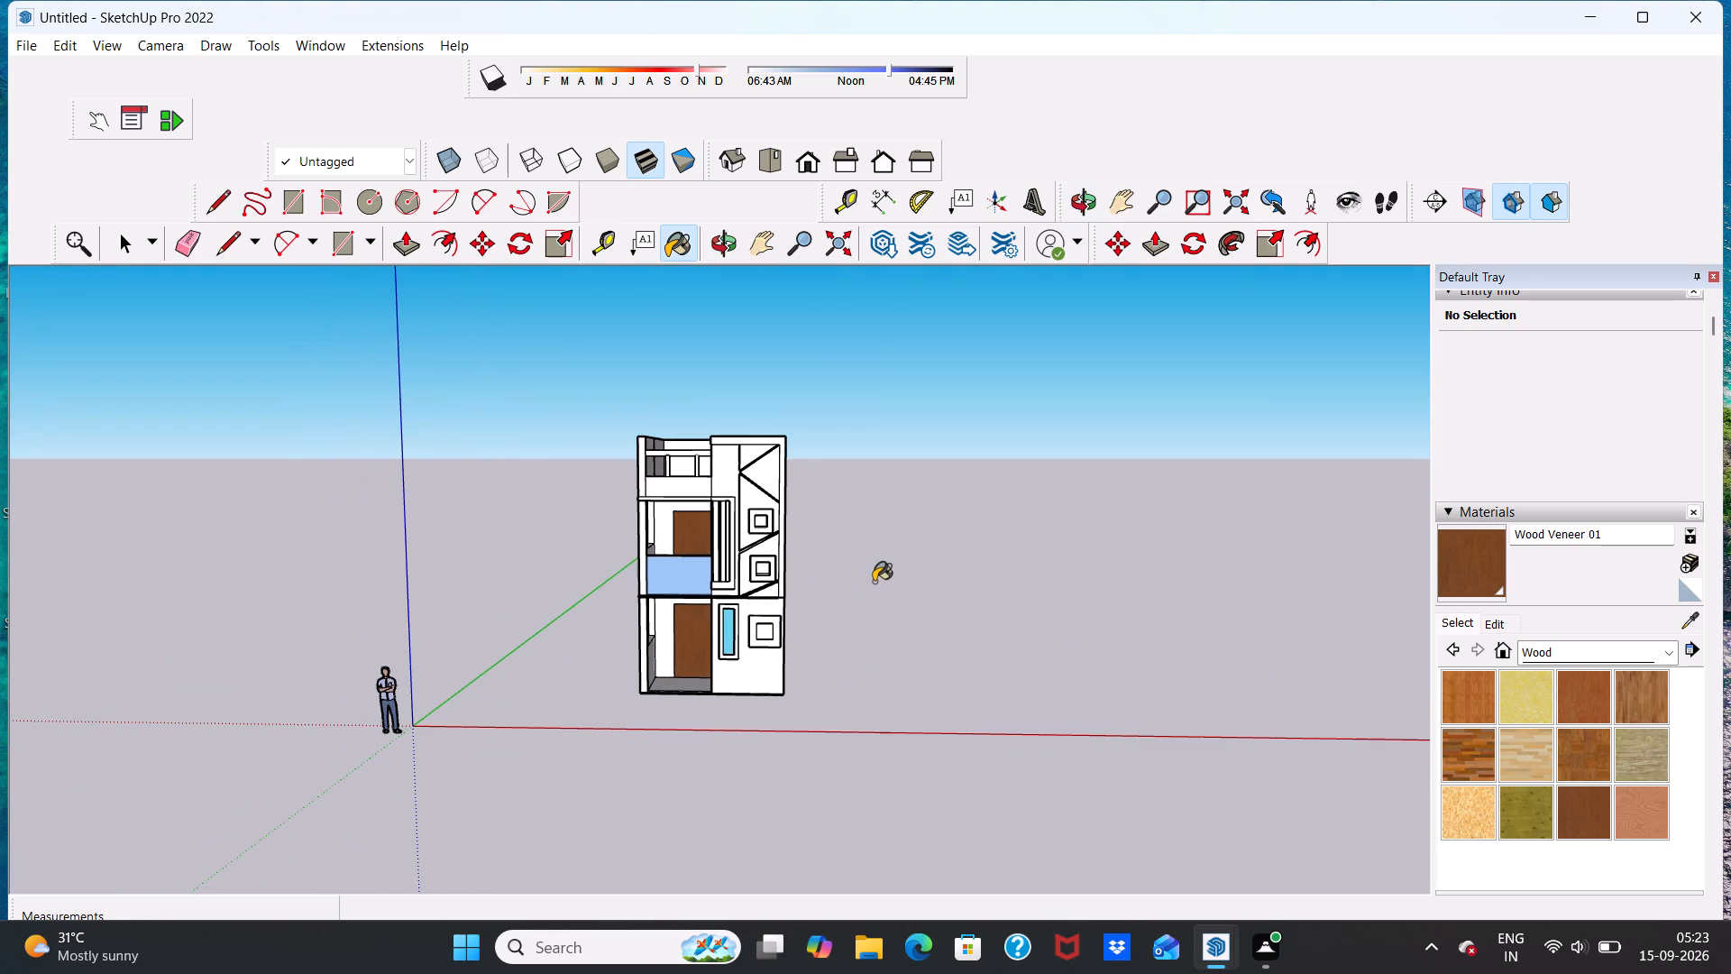
scroll(884, 572, up, 2)
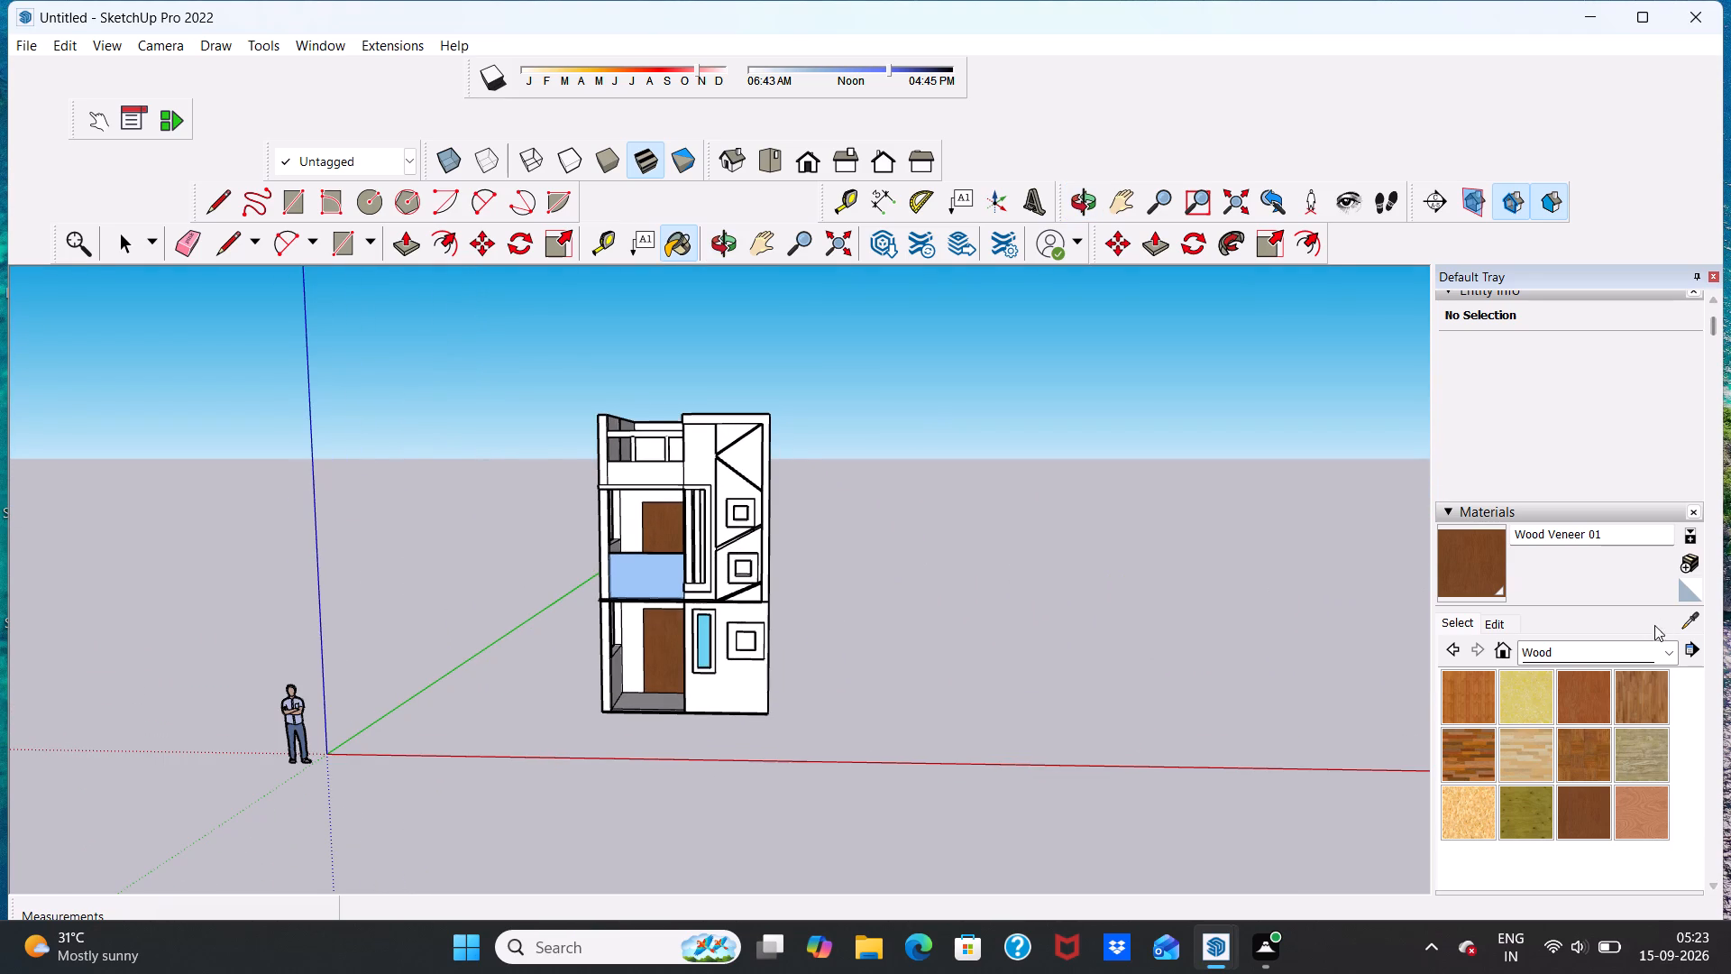
Paint all the wall segments between the diagonal grooves of the tall front panel with Color B08 from the Colors materials.
click(1671, 646)
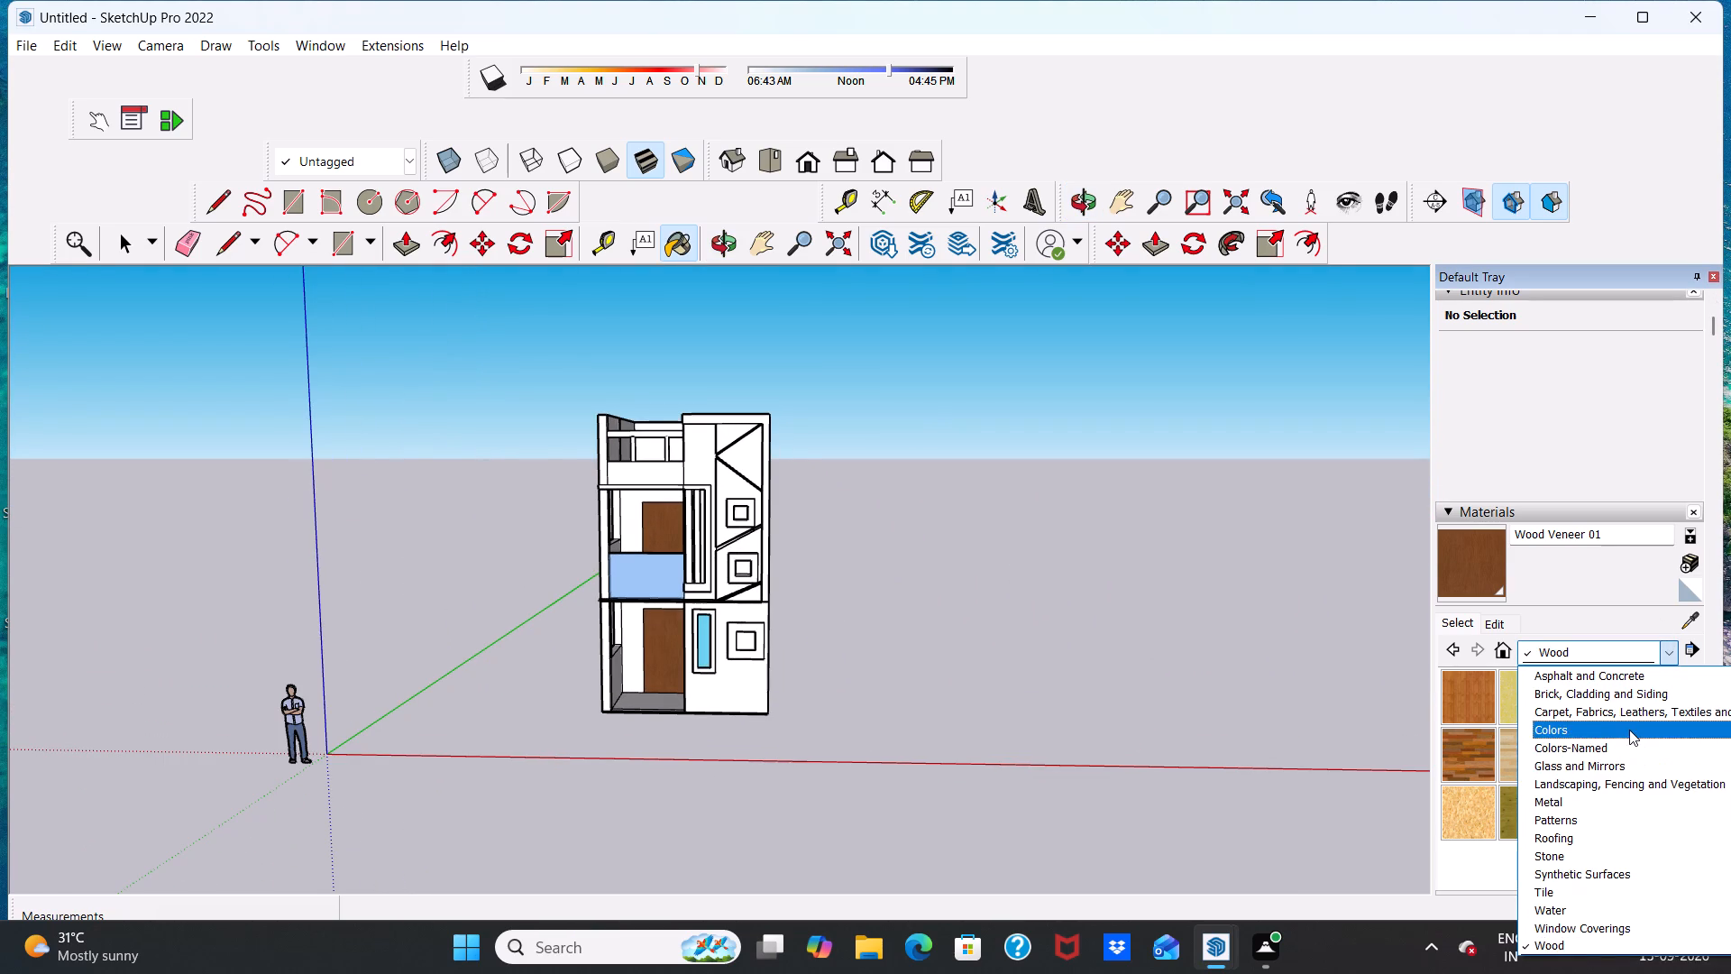
click(1629, 730)
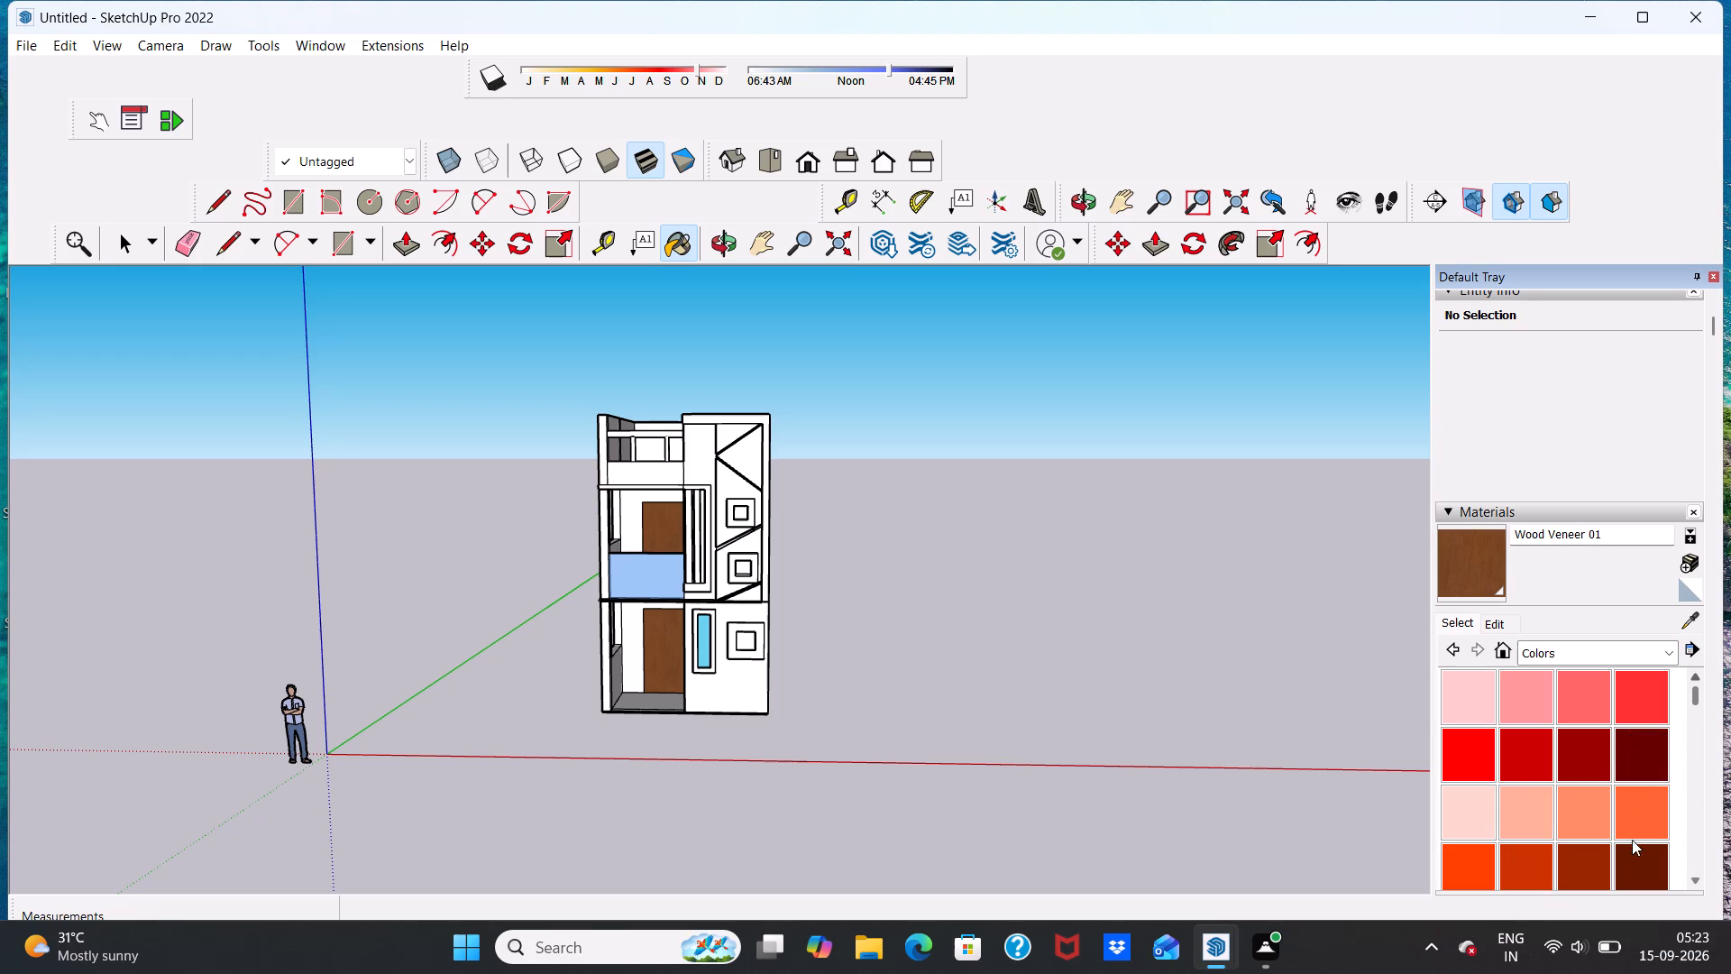
click(1635, 855)
scroll(403, 343, up, 3)
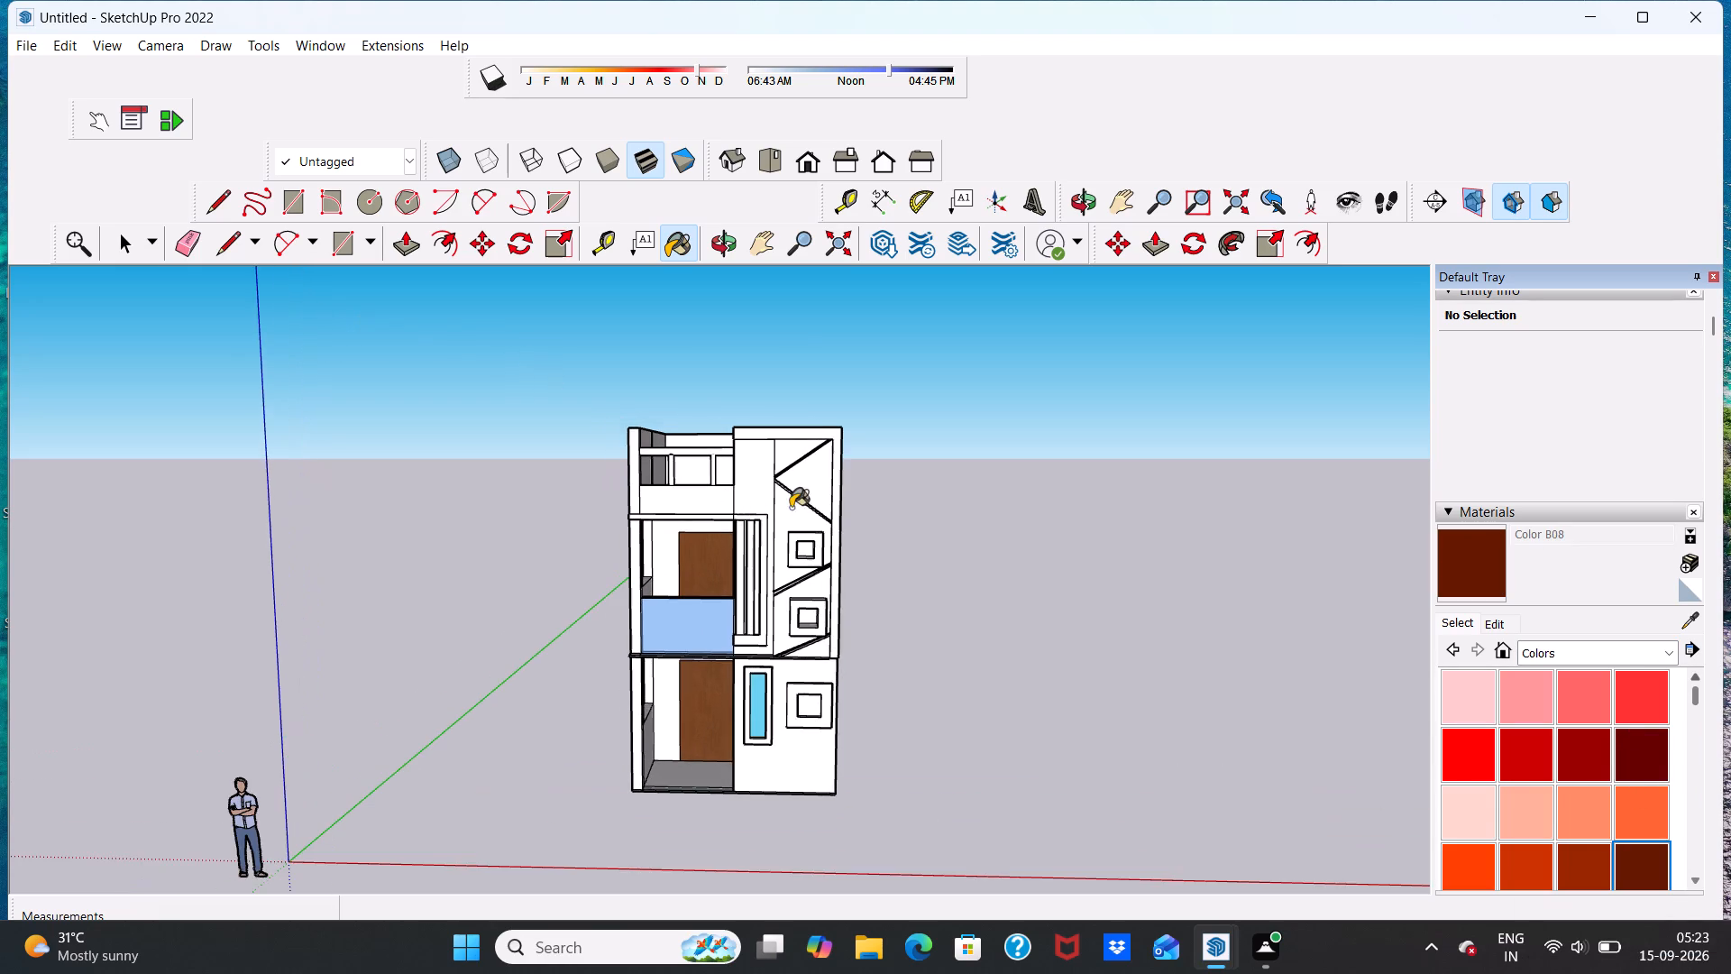
scroll(806, 505, up, 3)
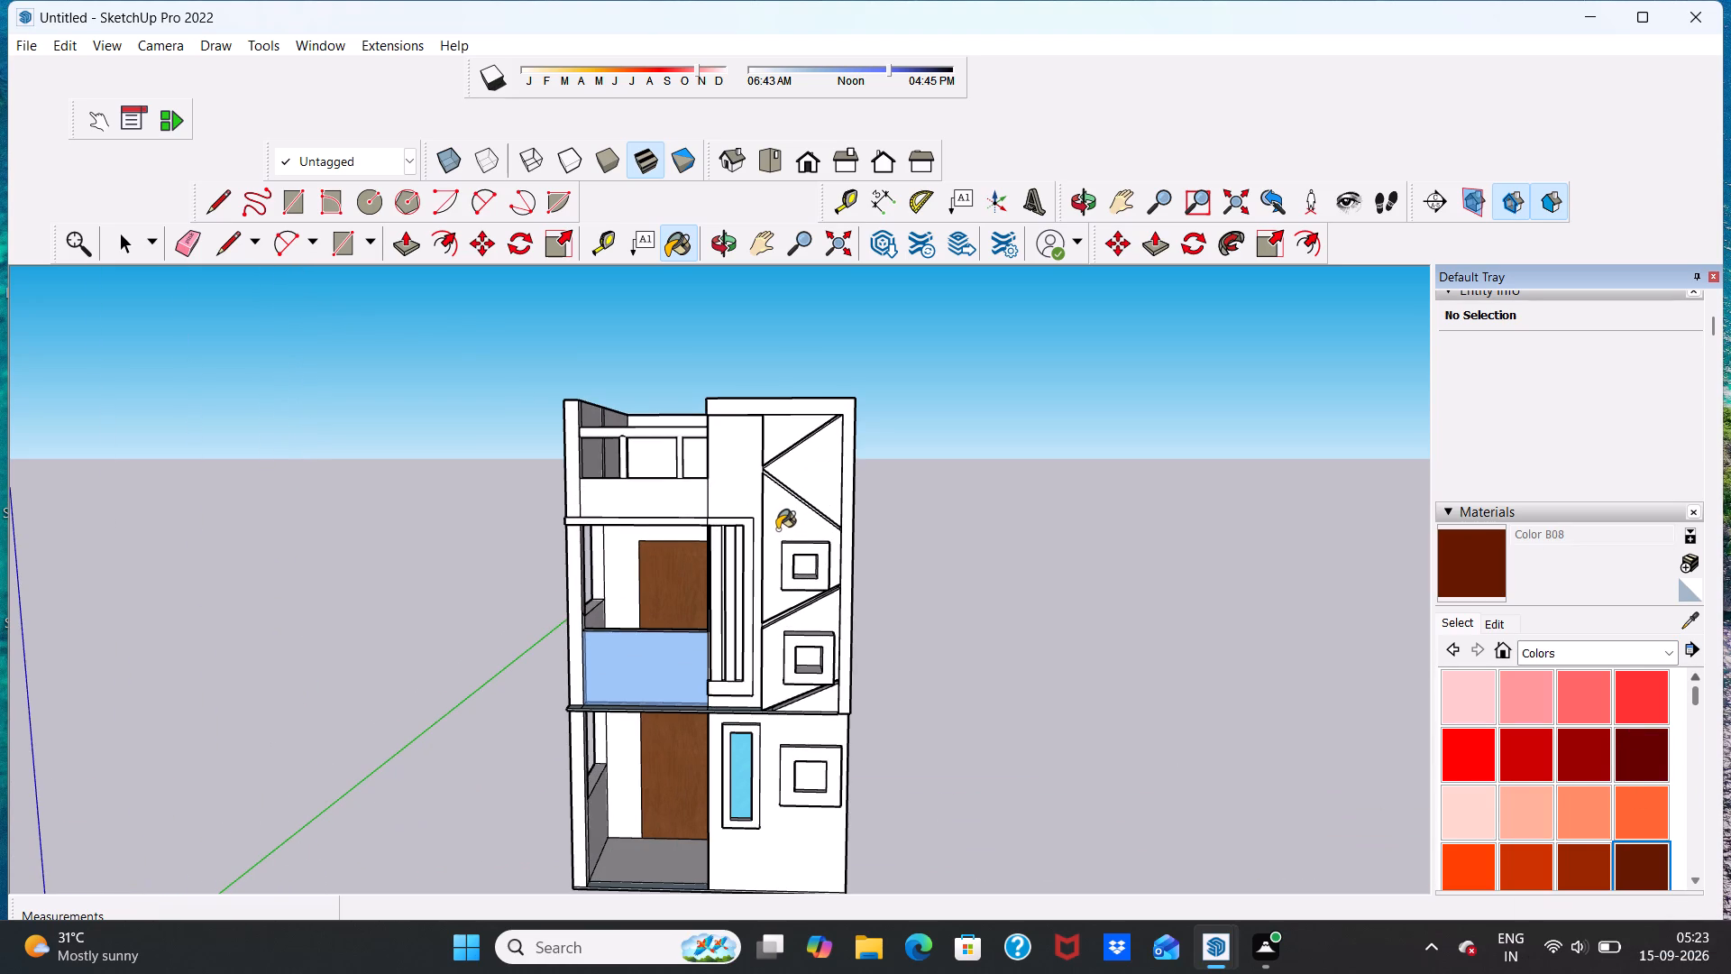
click(775, 526)
click(821, 469)
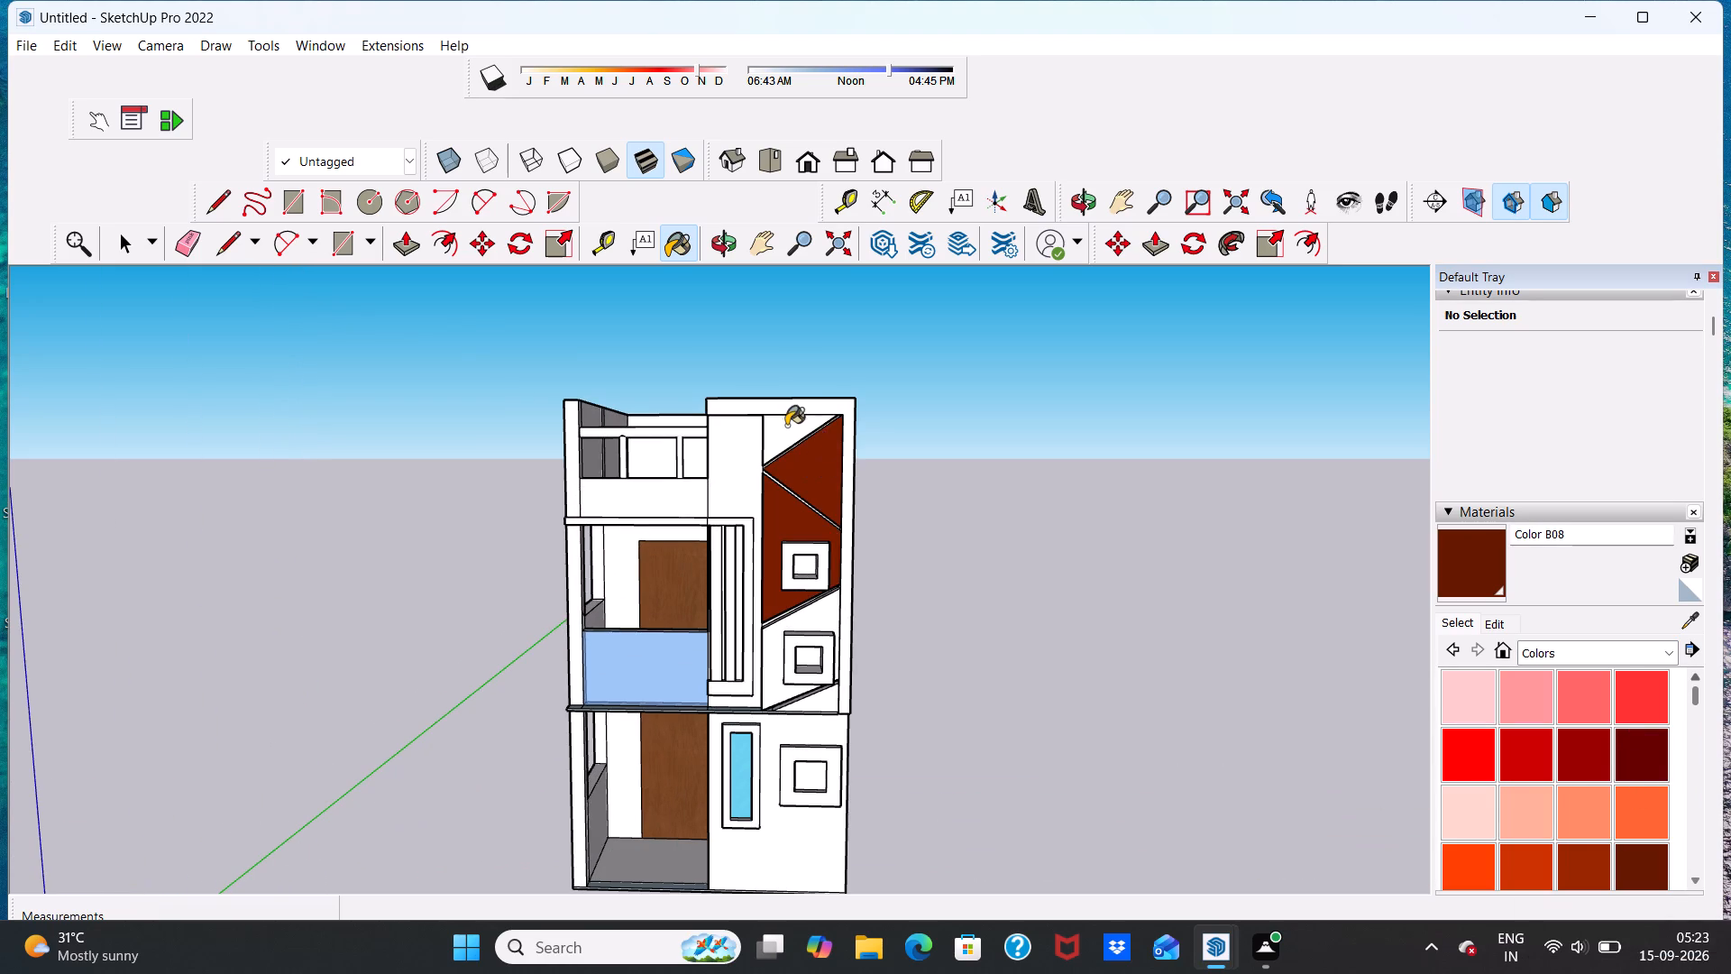
click(786, 426)
scroll(811, 455, down, 11)
scroll(810, 534, up, 14)
click(830, 514)
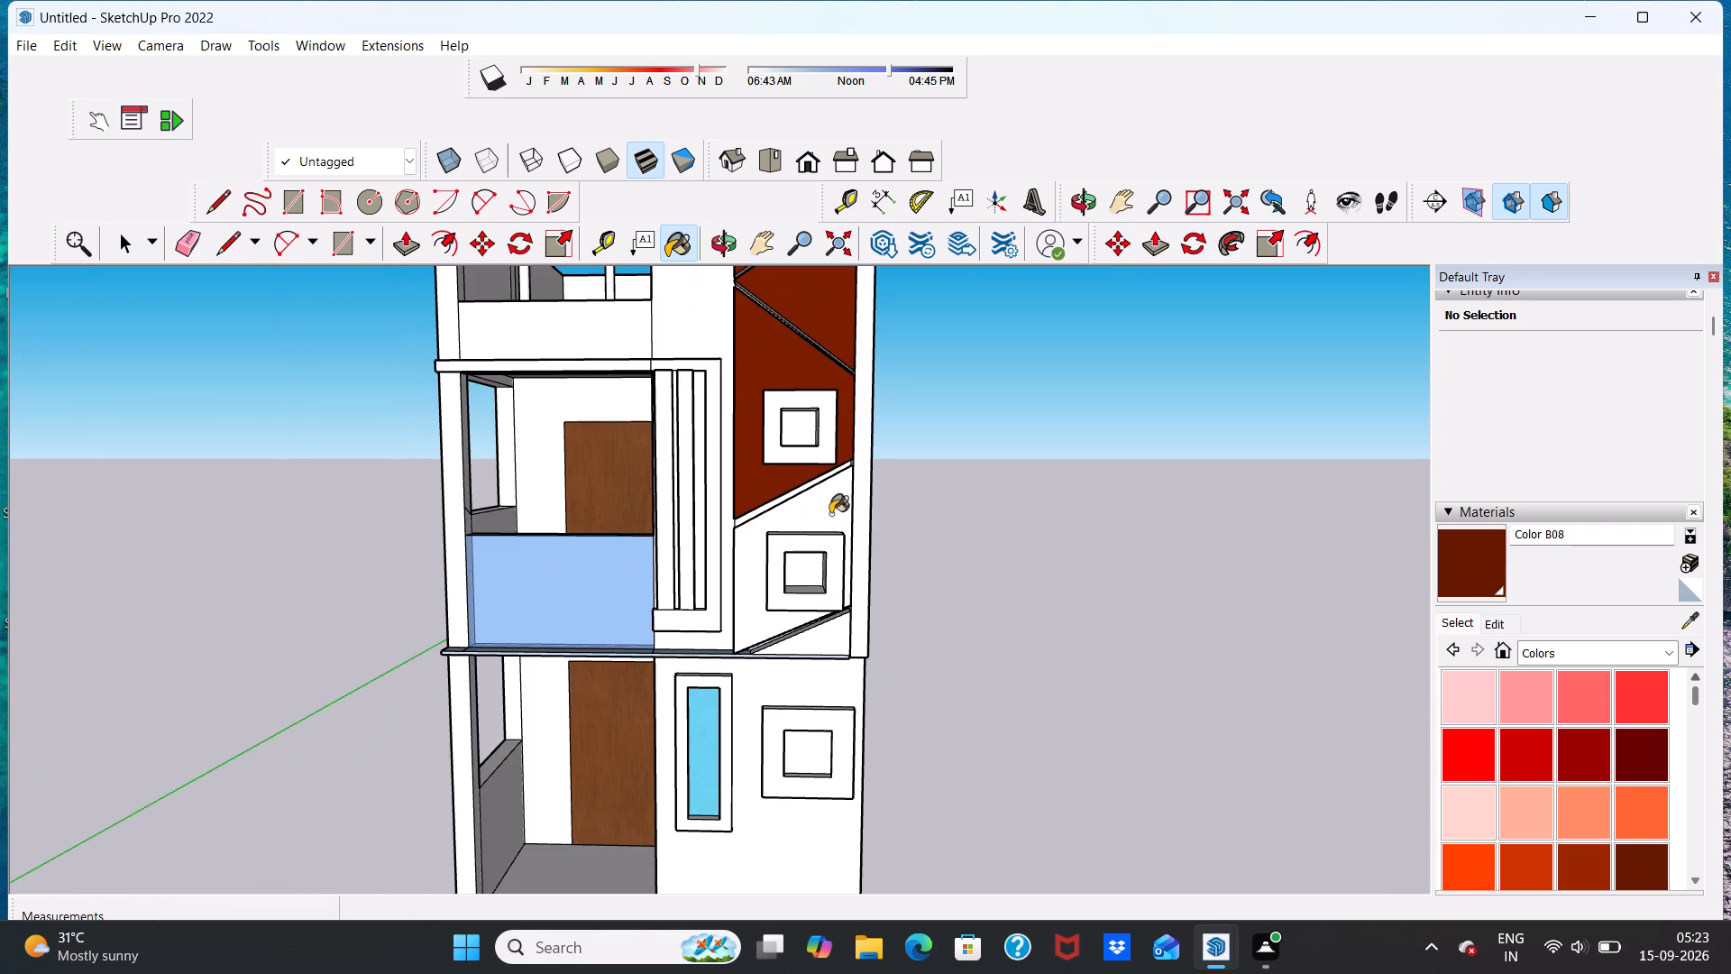
click(824, 645)
scroll(829, 624, down, 6)
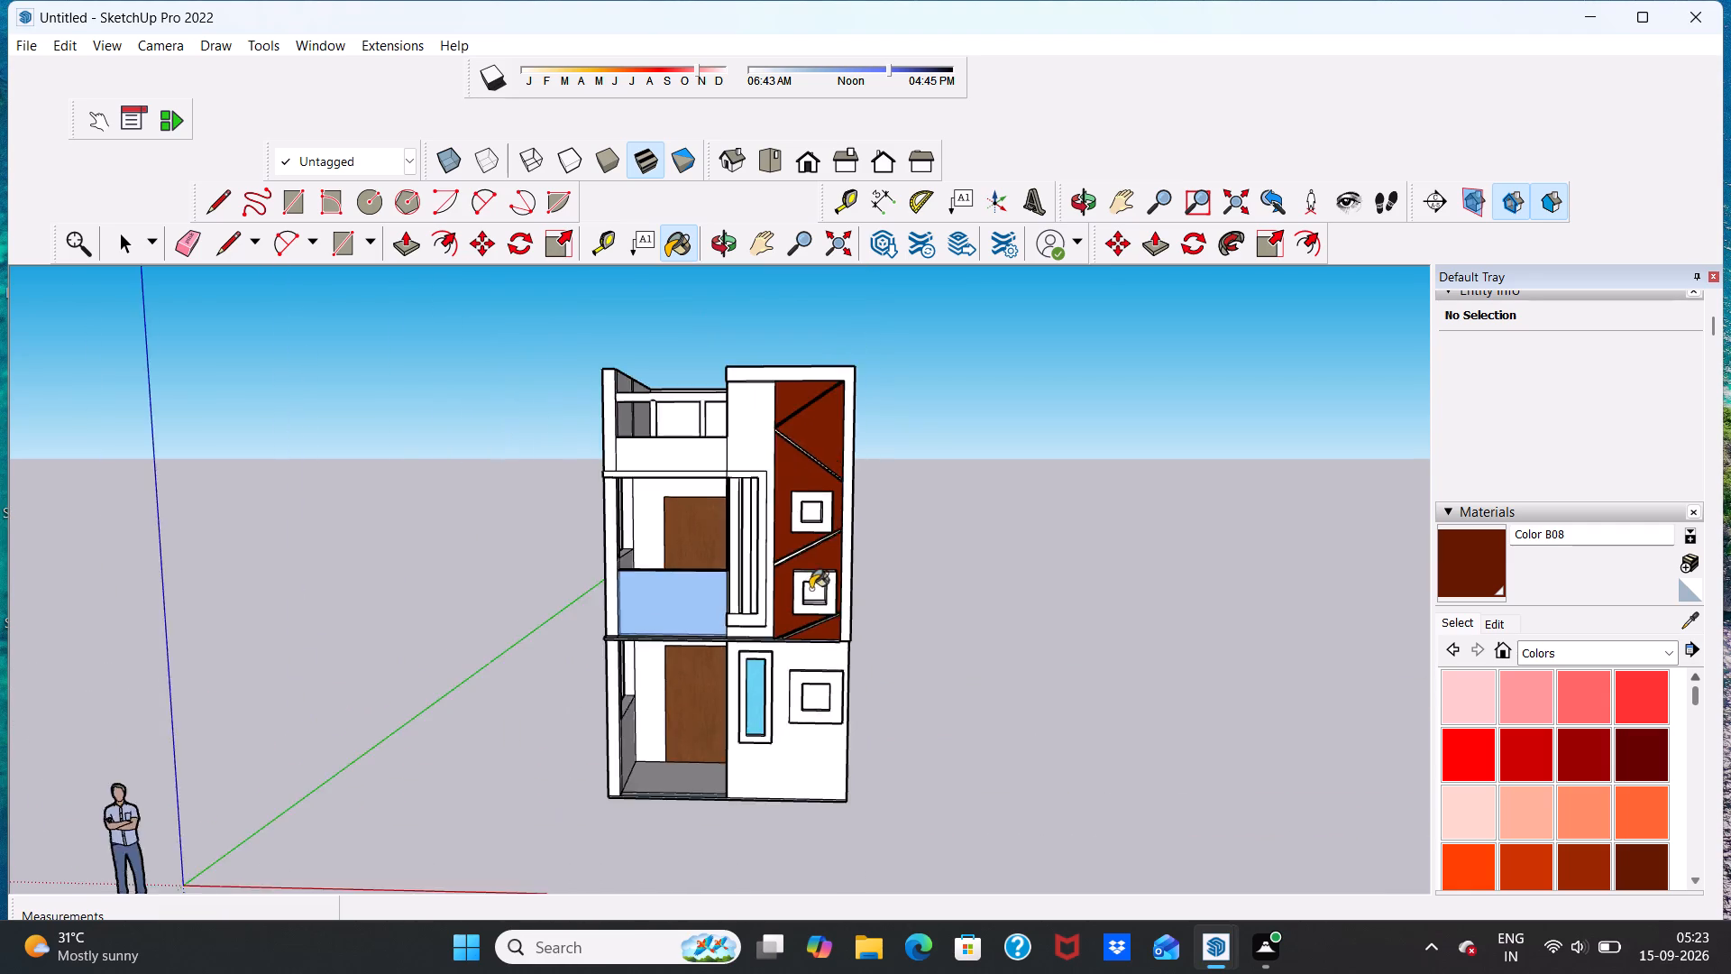
scroll(811, 589, down, 7)
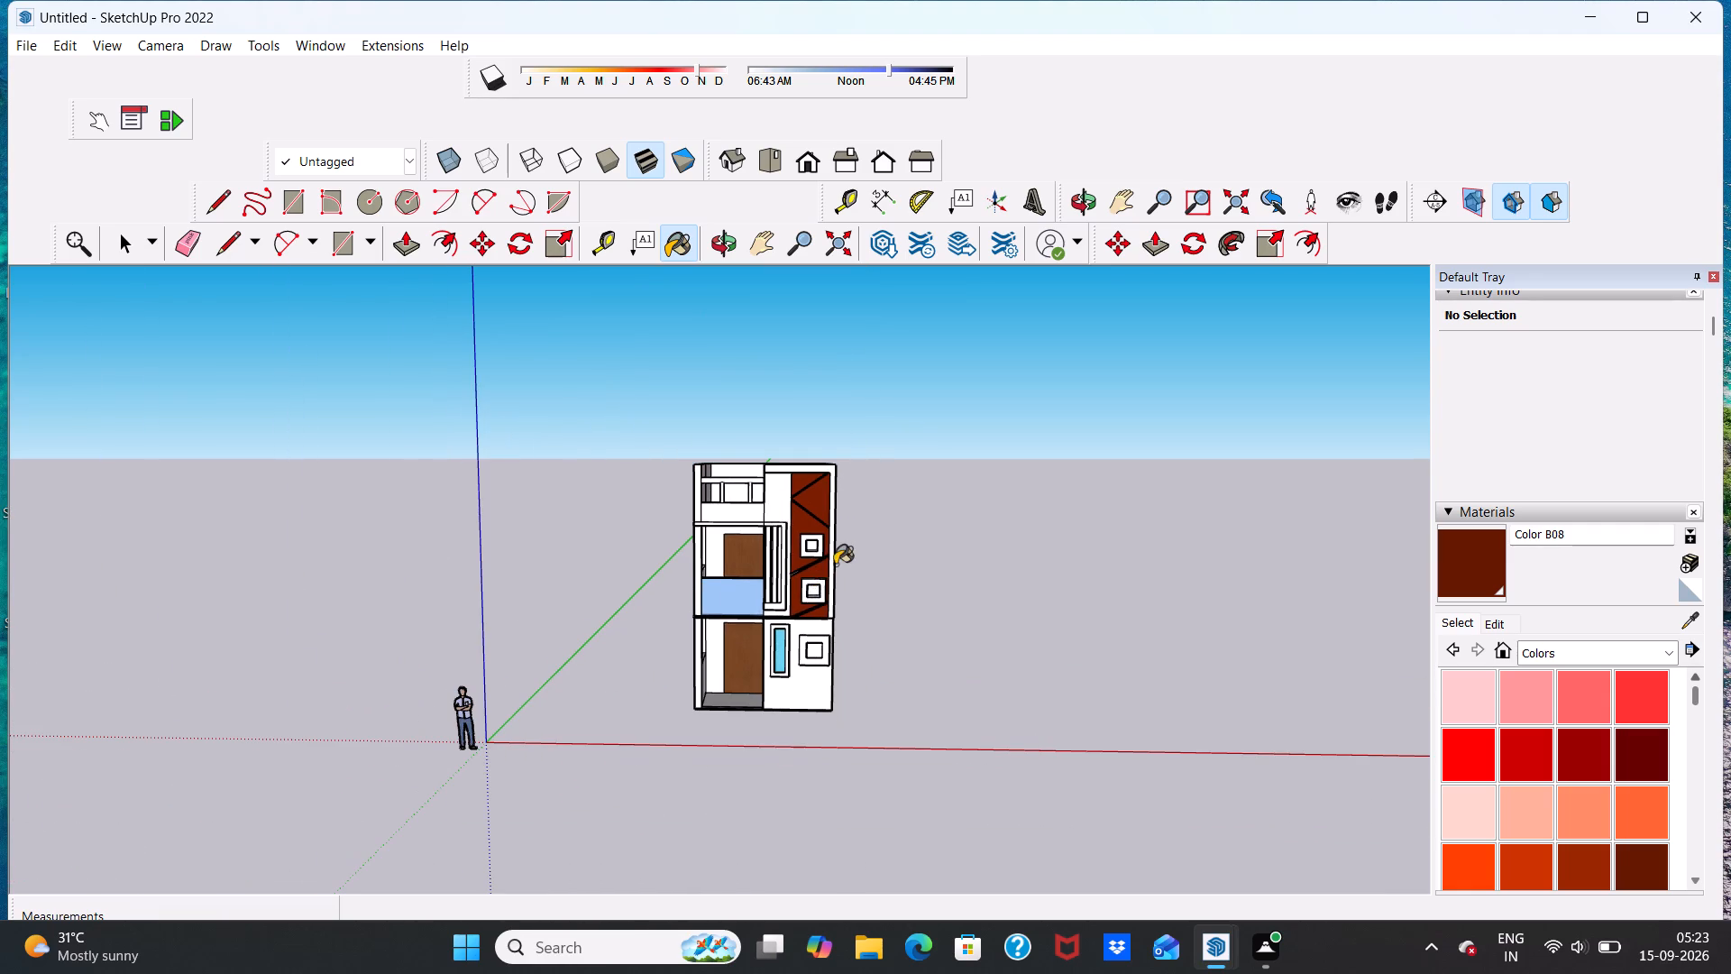
Paint the recessed back faces inside the two square frames on the grooved panel with Color B08.
scroll(835, 556, up, 14)
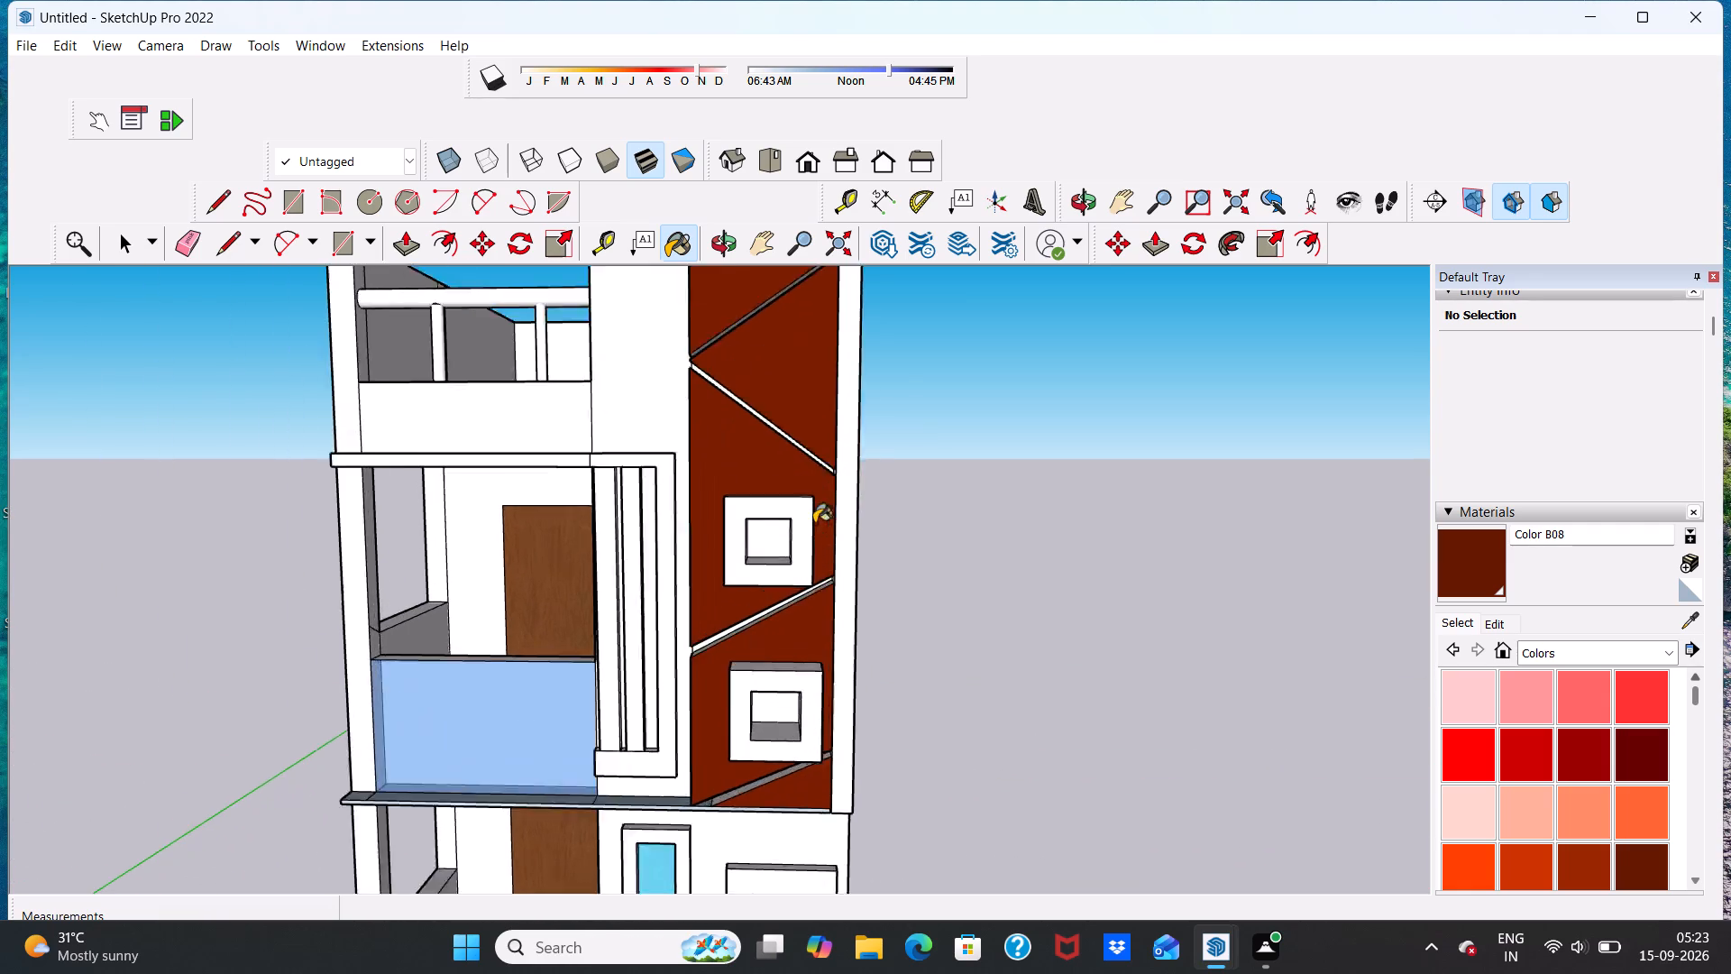
scroll(814, 523, up, 8)
click(735, 553)
scroll(751, 537, down, 15)
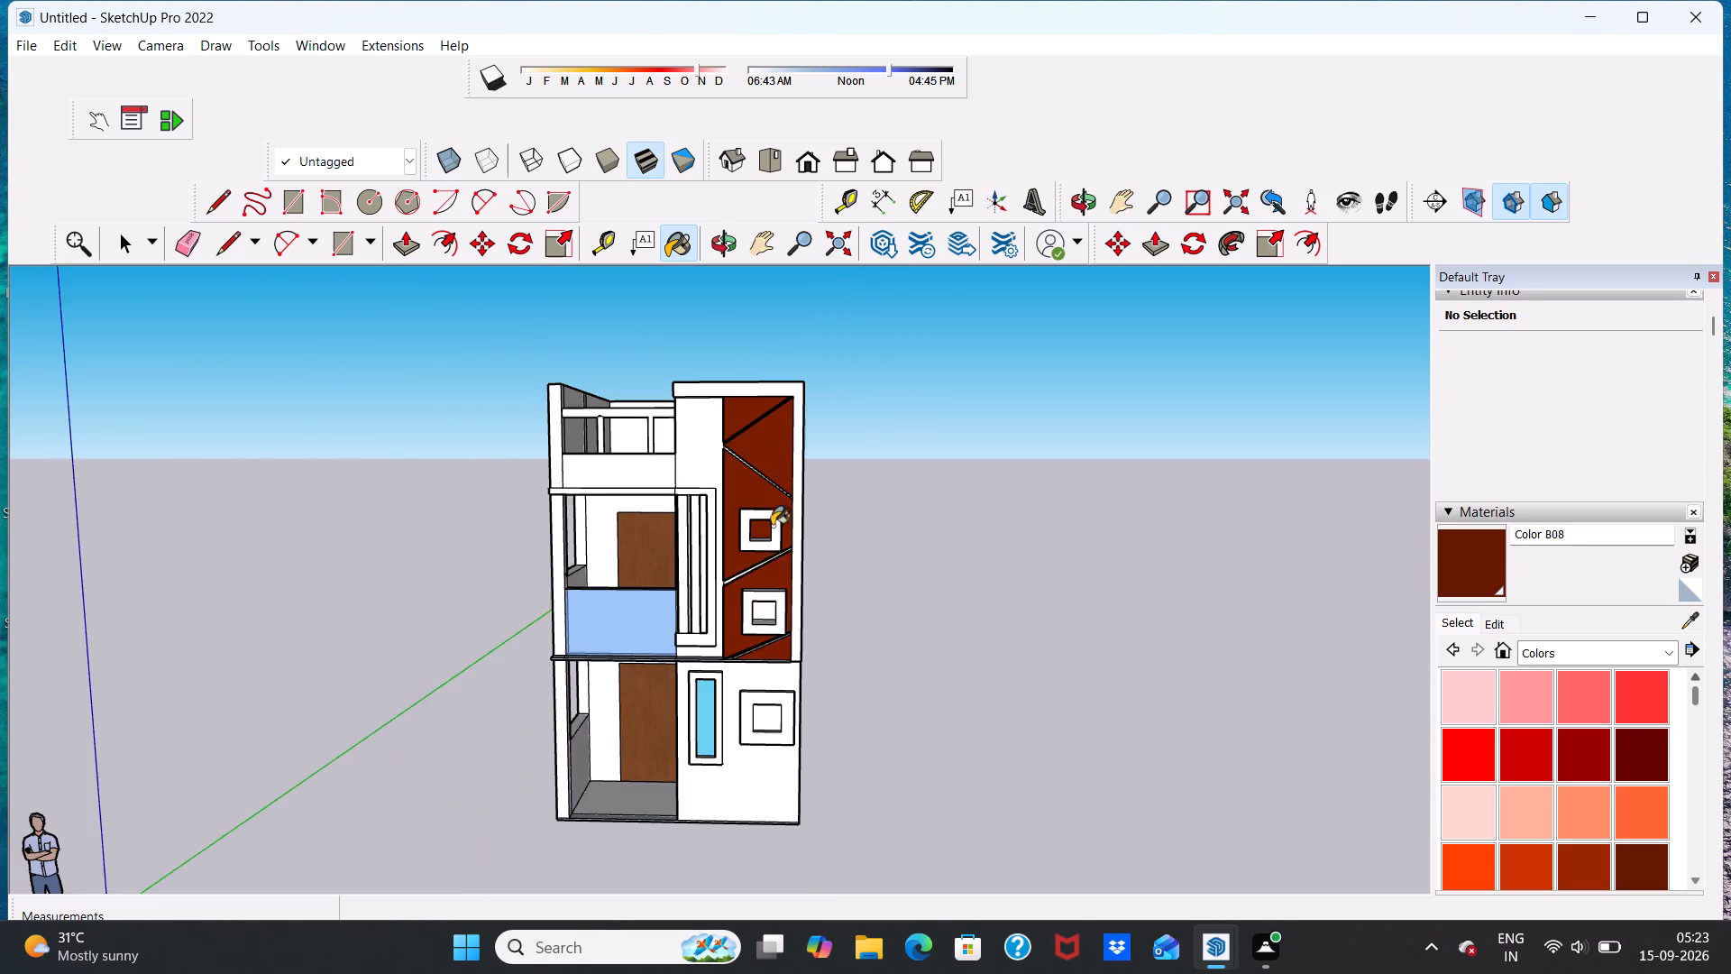
scroll(760, 620, up, 12)
click(765, 590)
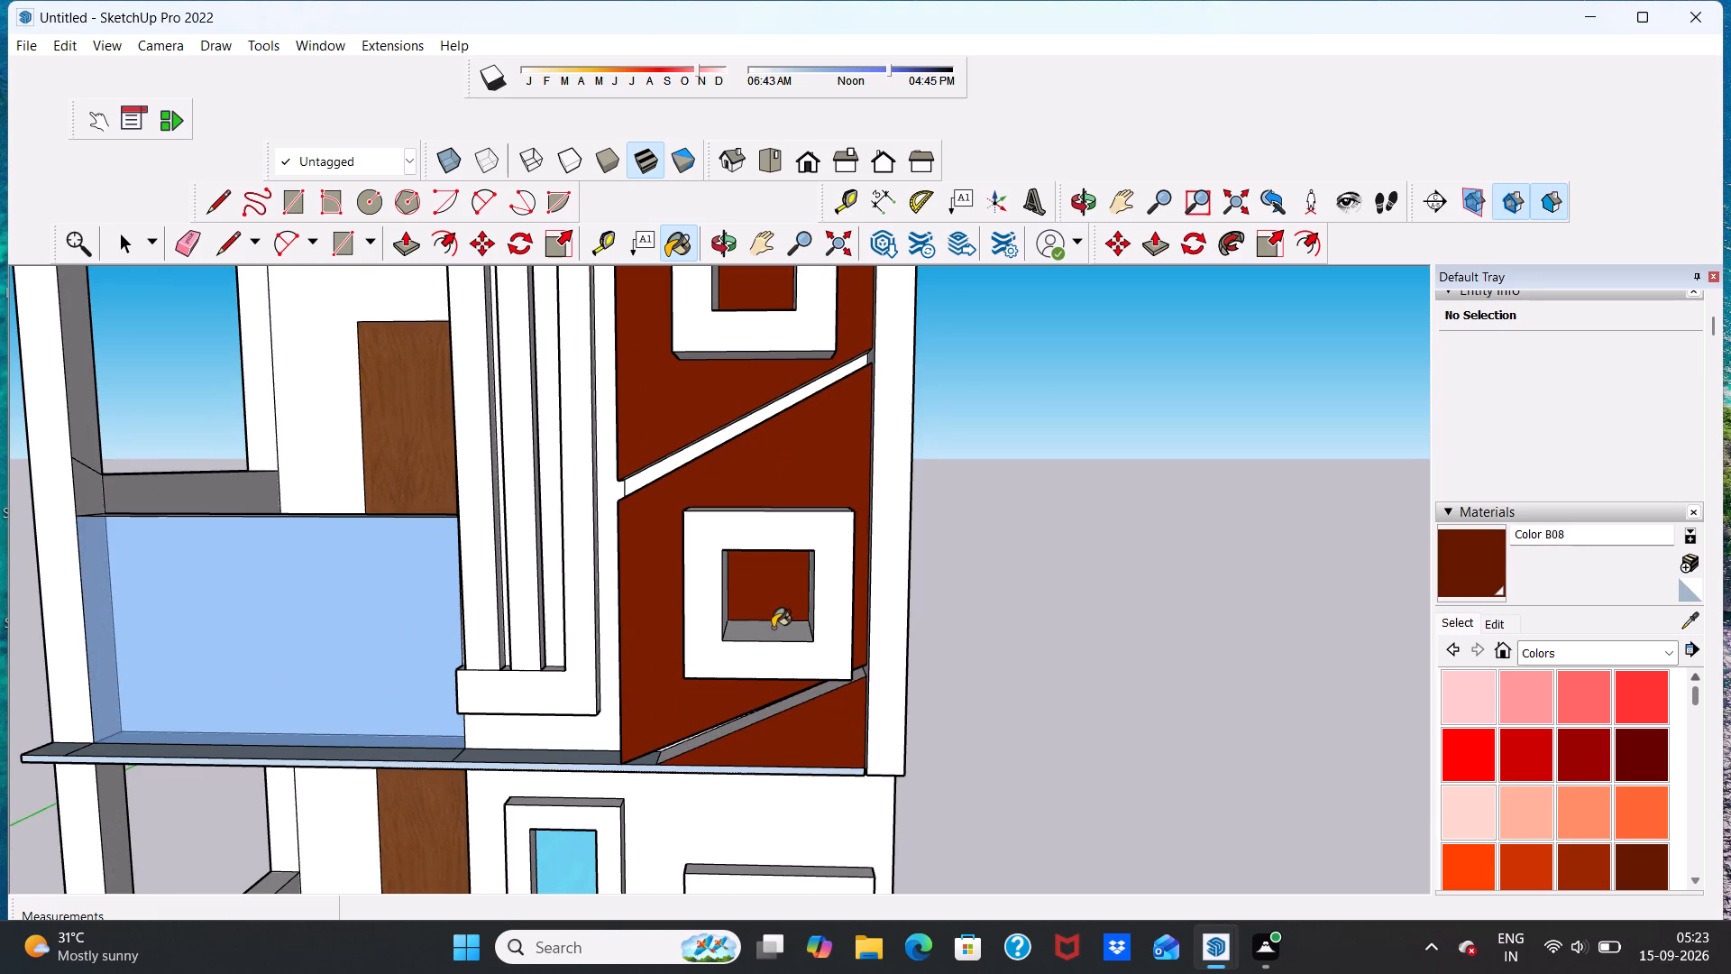
Paint the bottom and both side inner faces of the lower square frame's recess with Color B08.
click(774, 628)
click(726, 594)
scroll(770, 599, up, 2)
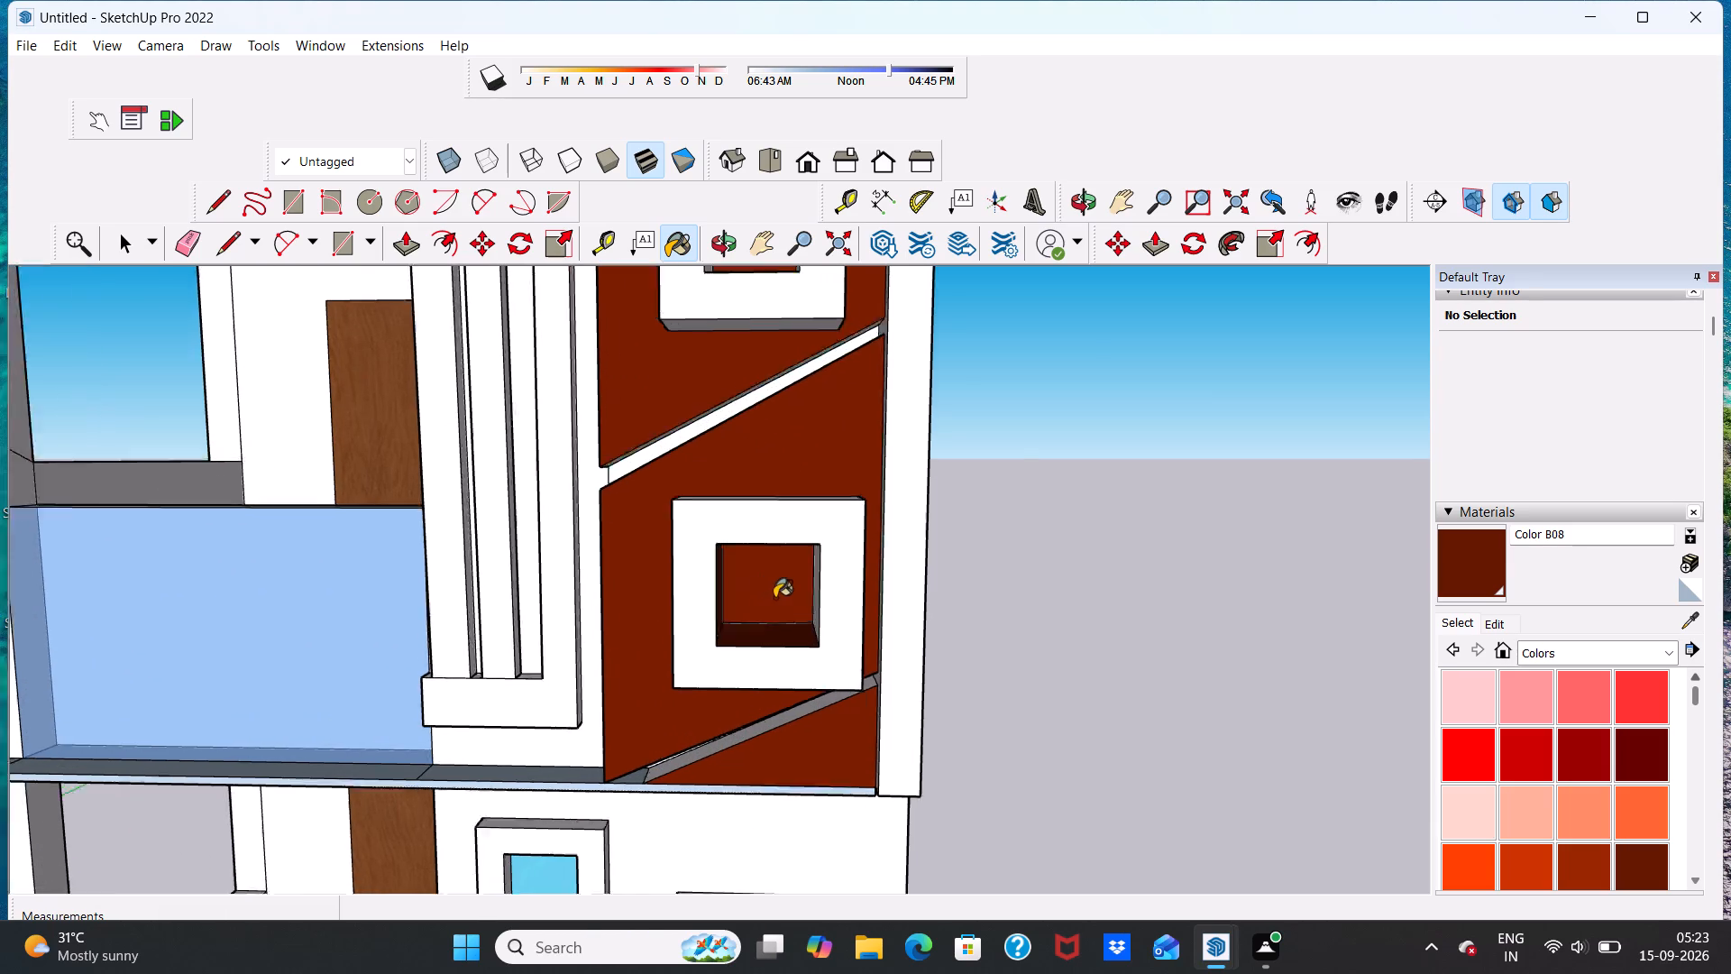
scroll(774, 598, up, 5)
click(865, 582)
scroll(860, 582, down, 13)
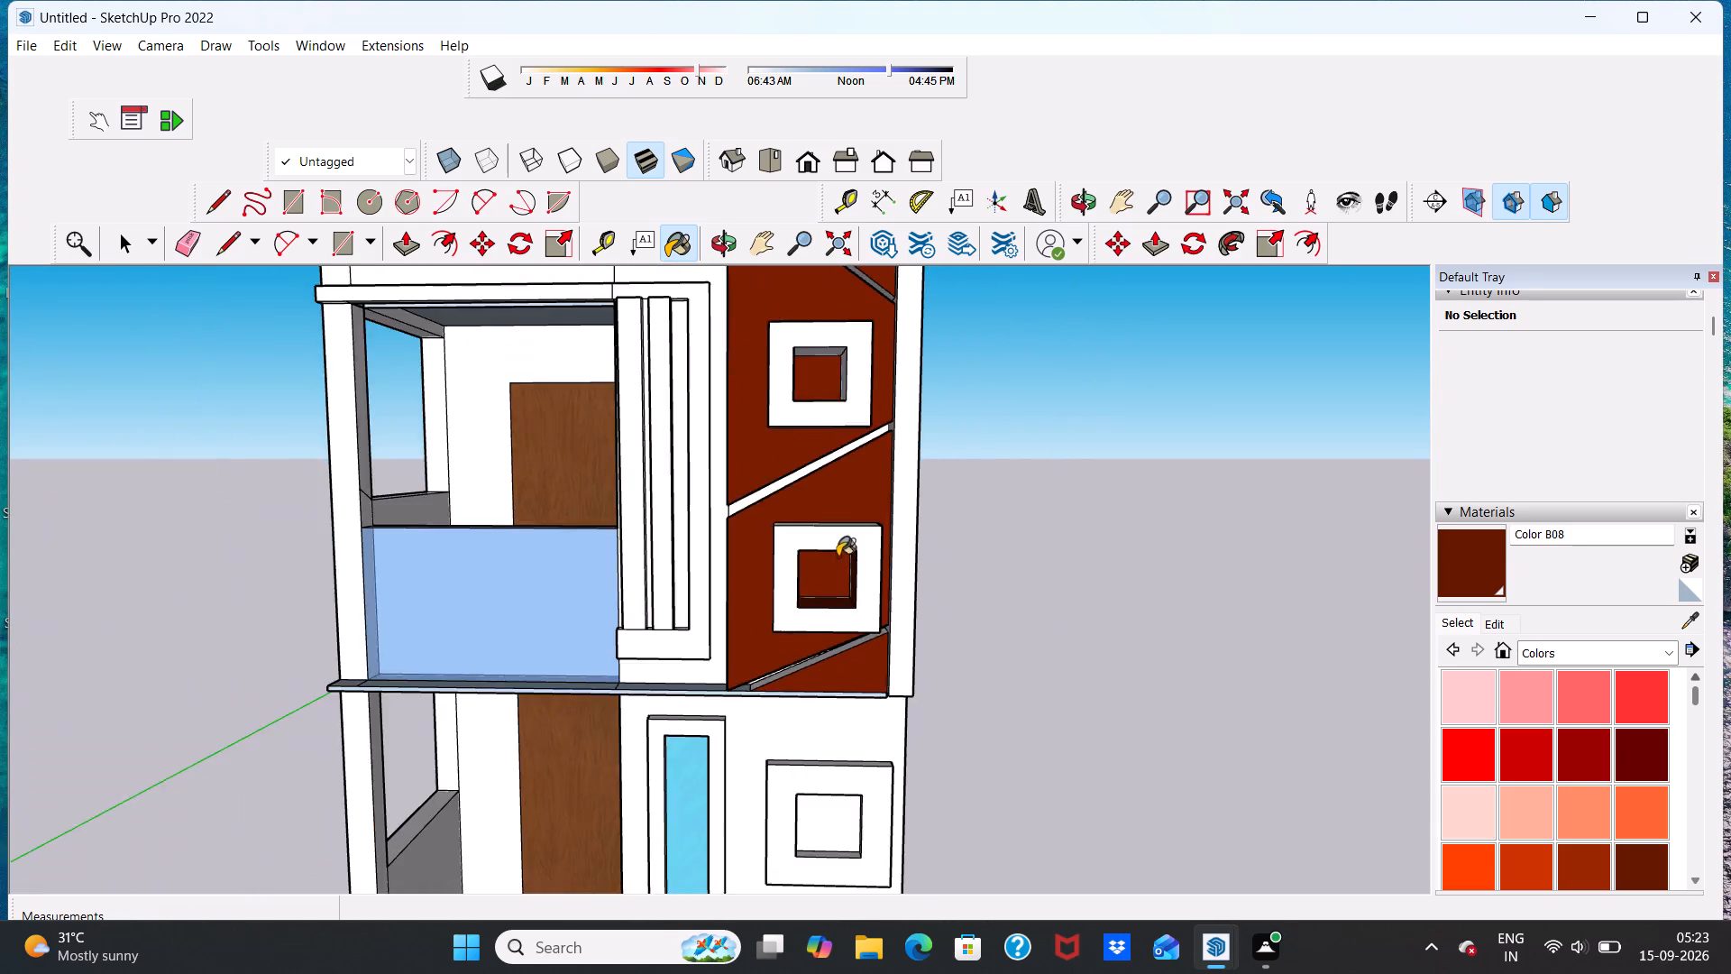
scroll(838, 556, down, 11)
Paint the four inner faces of the upper square frame's recess with Color B08.
scroll(834, 499, up, 20)
scroll(834, 499, up, 4)
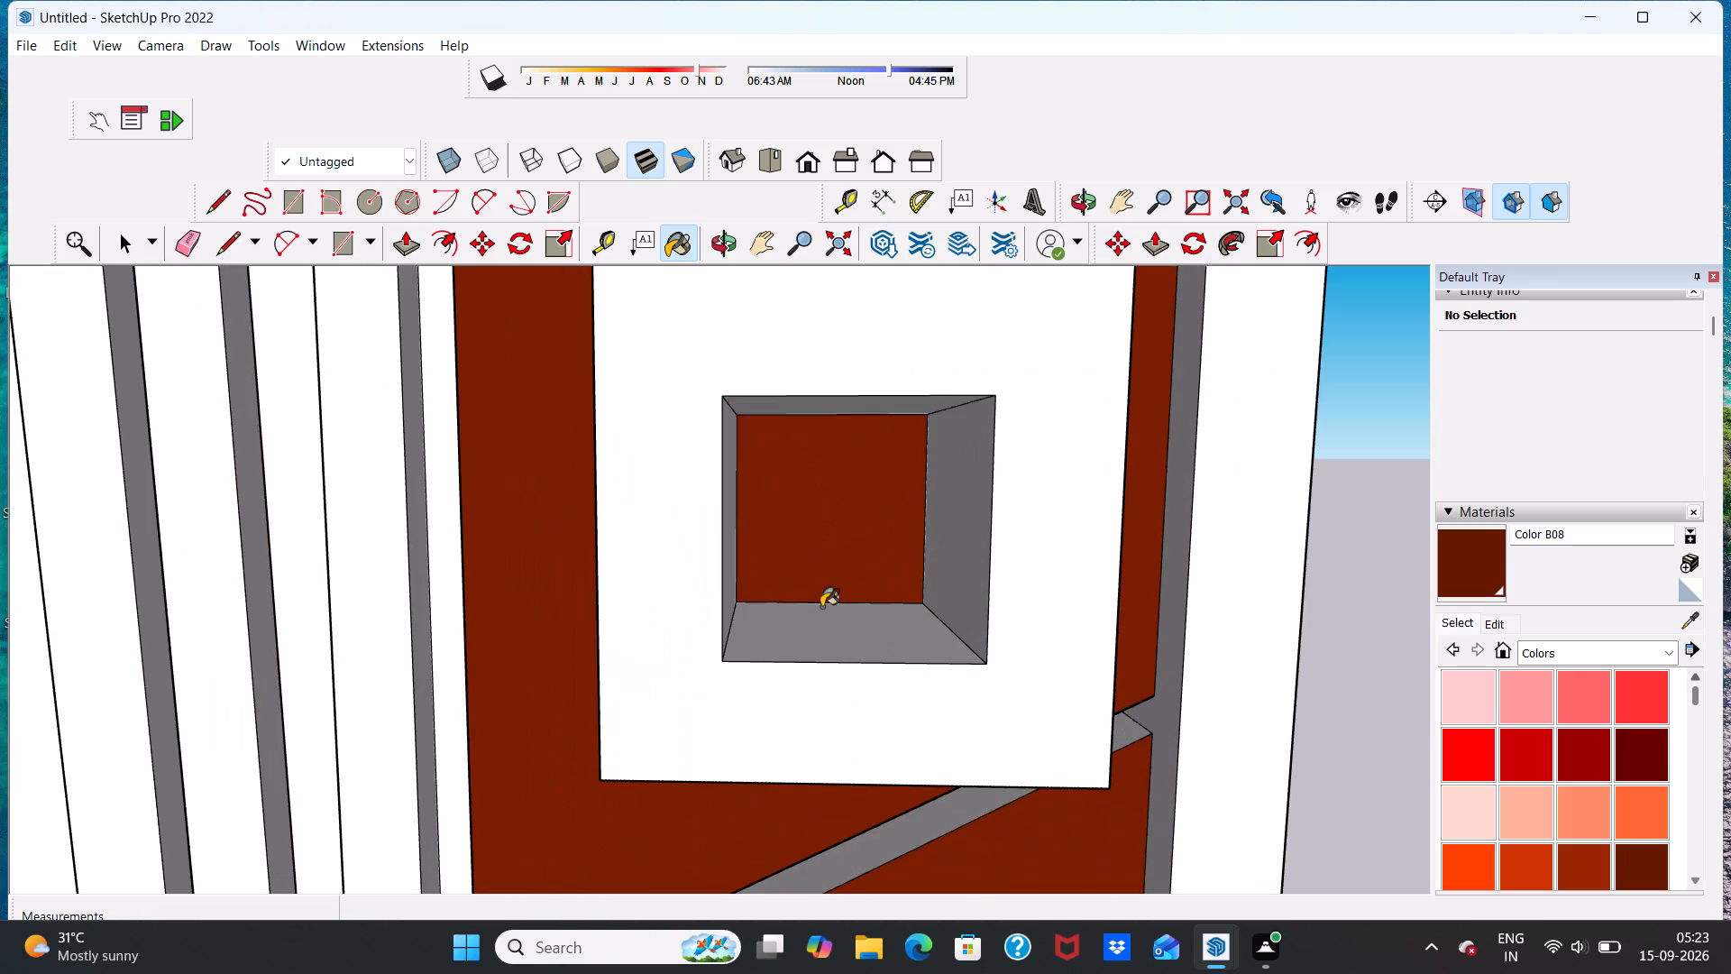
click(827, 631)
click(975, 528)
click(712, 495)
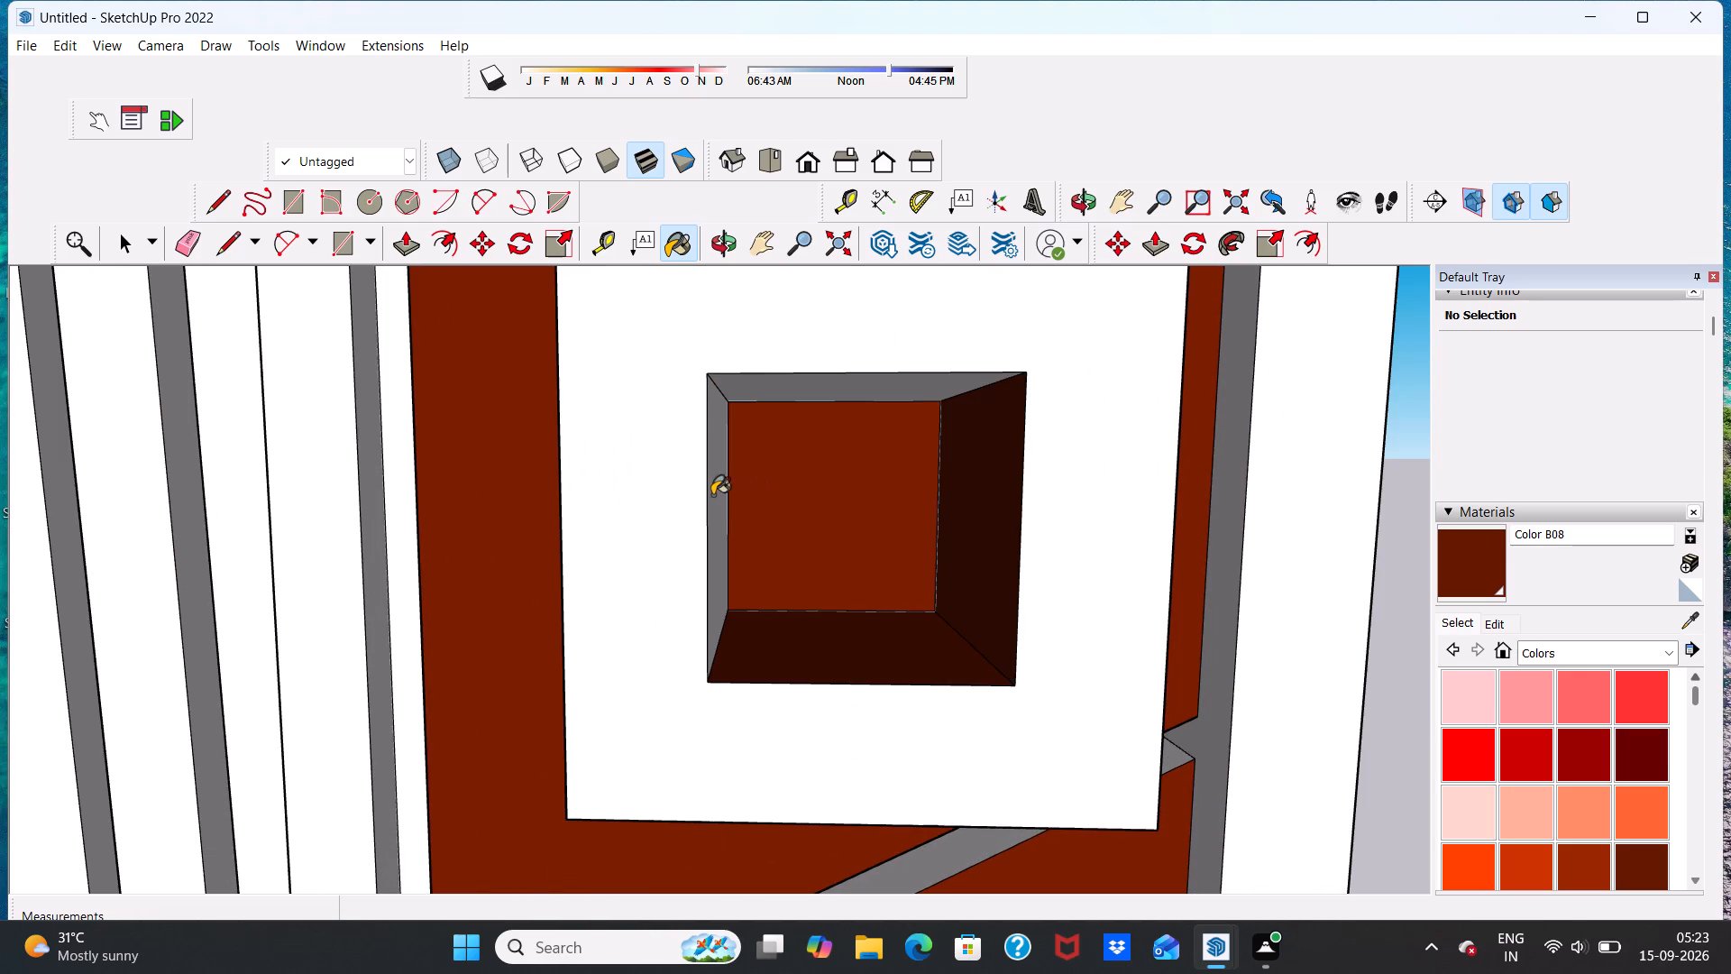
click(779, 389)
scroll(785, 436, down, 17)
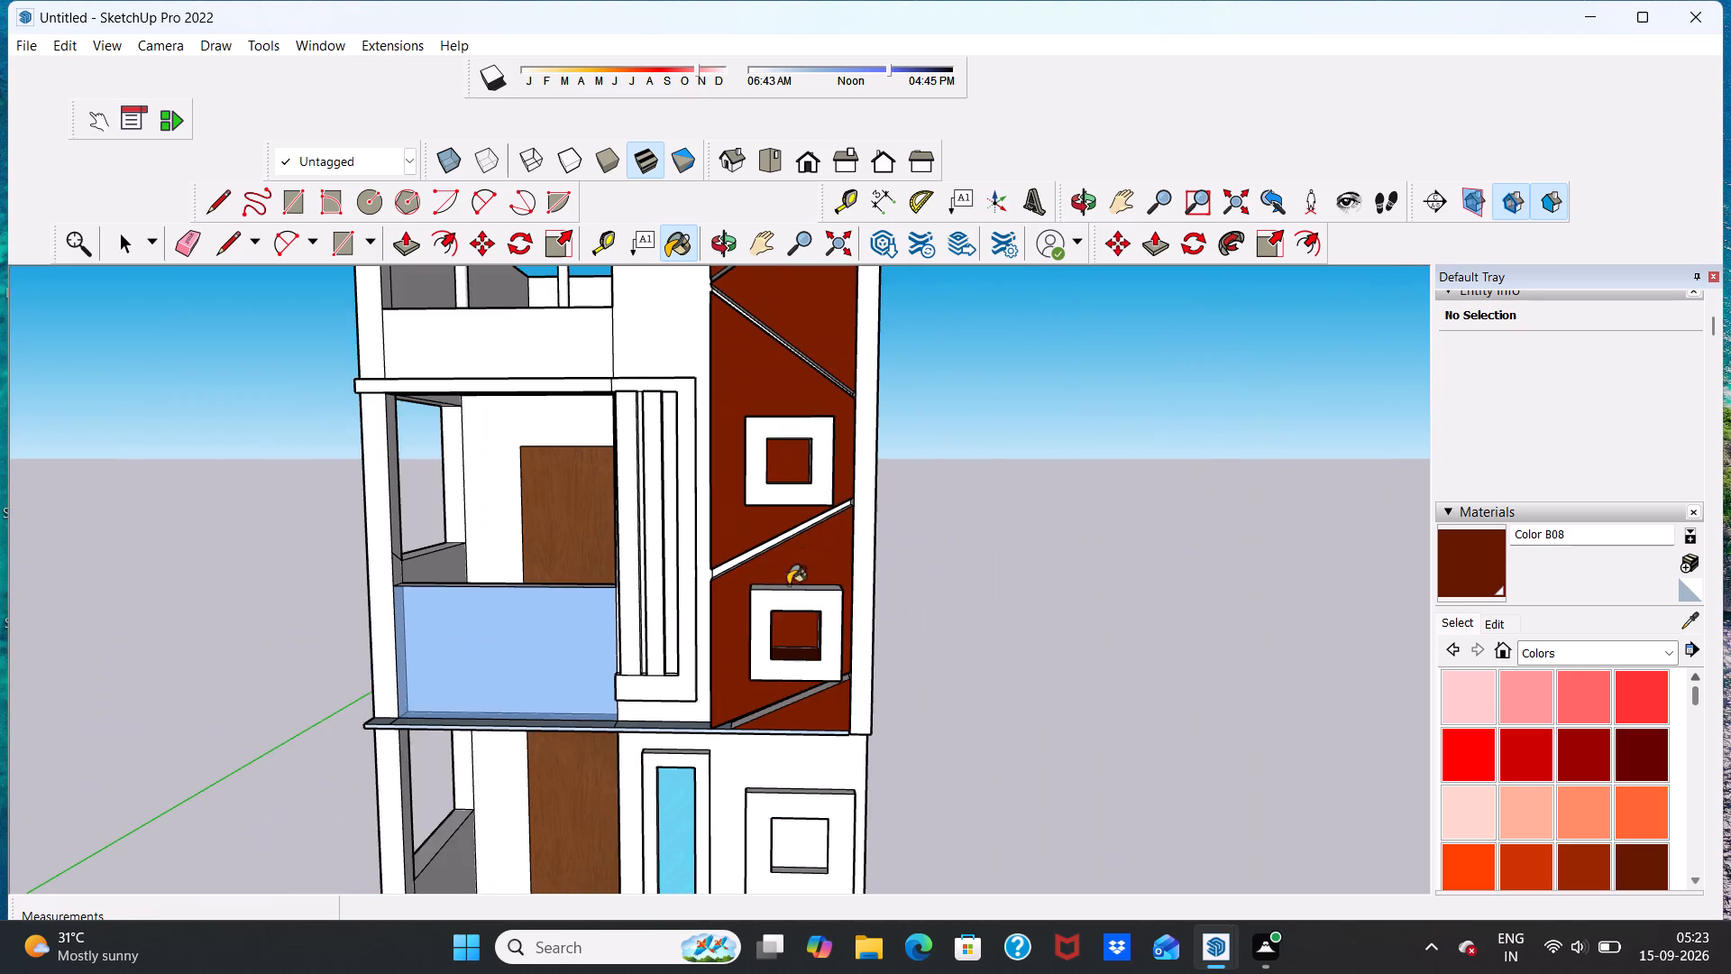
Paint the top inner face of the lower square frame's recess with Color B08.
middle_drag(802, 648, 808, 457)
scroll(815, 475, down, 1)
scroll(801, 524, up, 6)
scroll(806, 546, down, 2)
scroll(815, 564, up, 4)
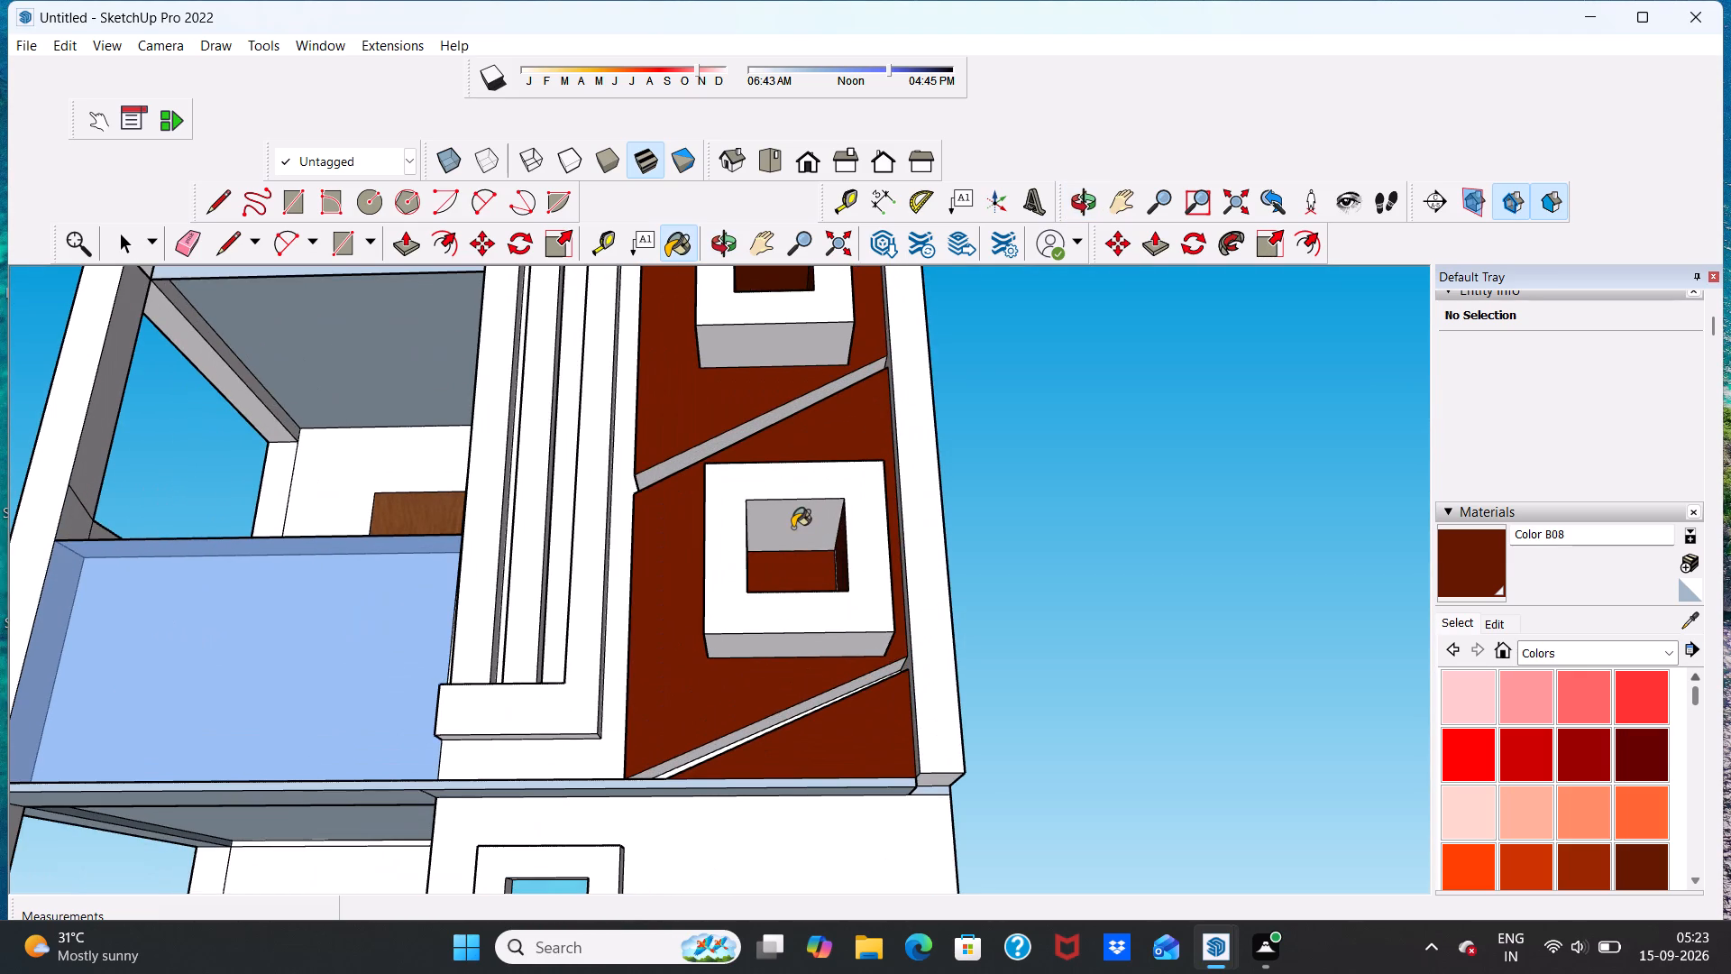
click(791, 526)
scroll(783, 528, down, 14)
middle_drag(785, 489, 814, 643)
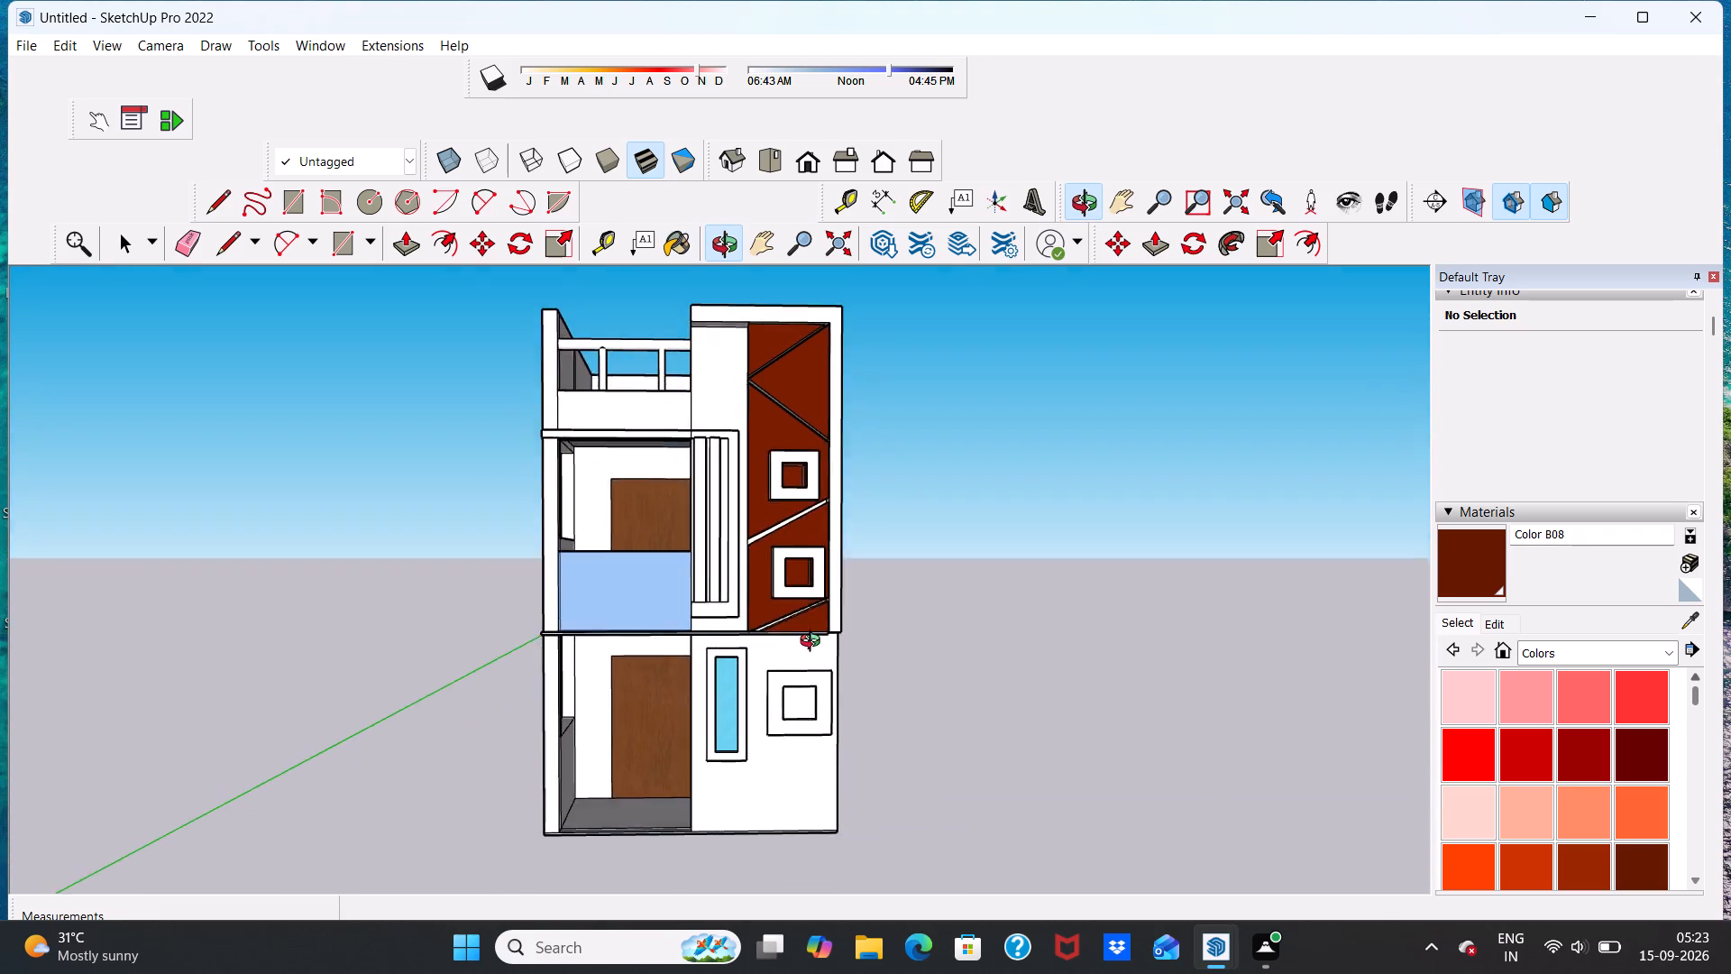
middle_drag(814, 643, 818, 664)
scroll(766, 545, down, 11)
scroll(756, 459, up, 10)
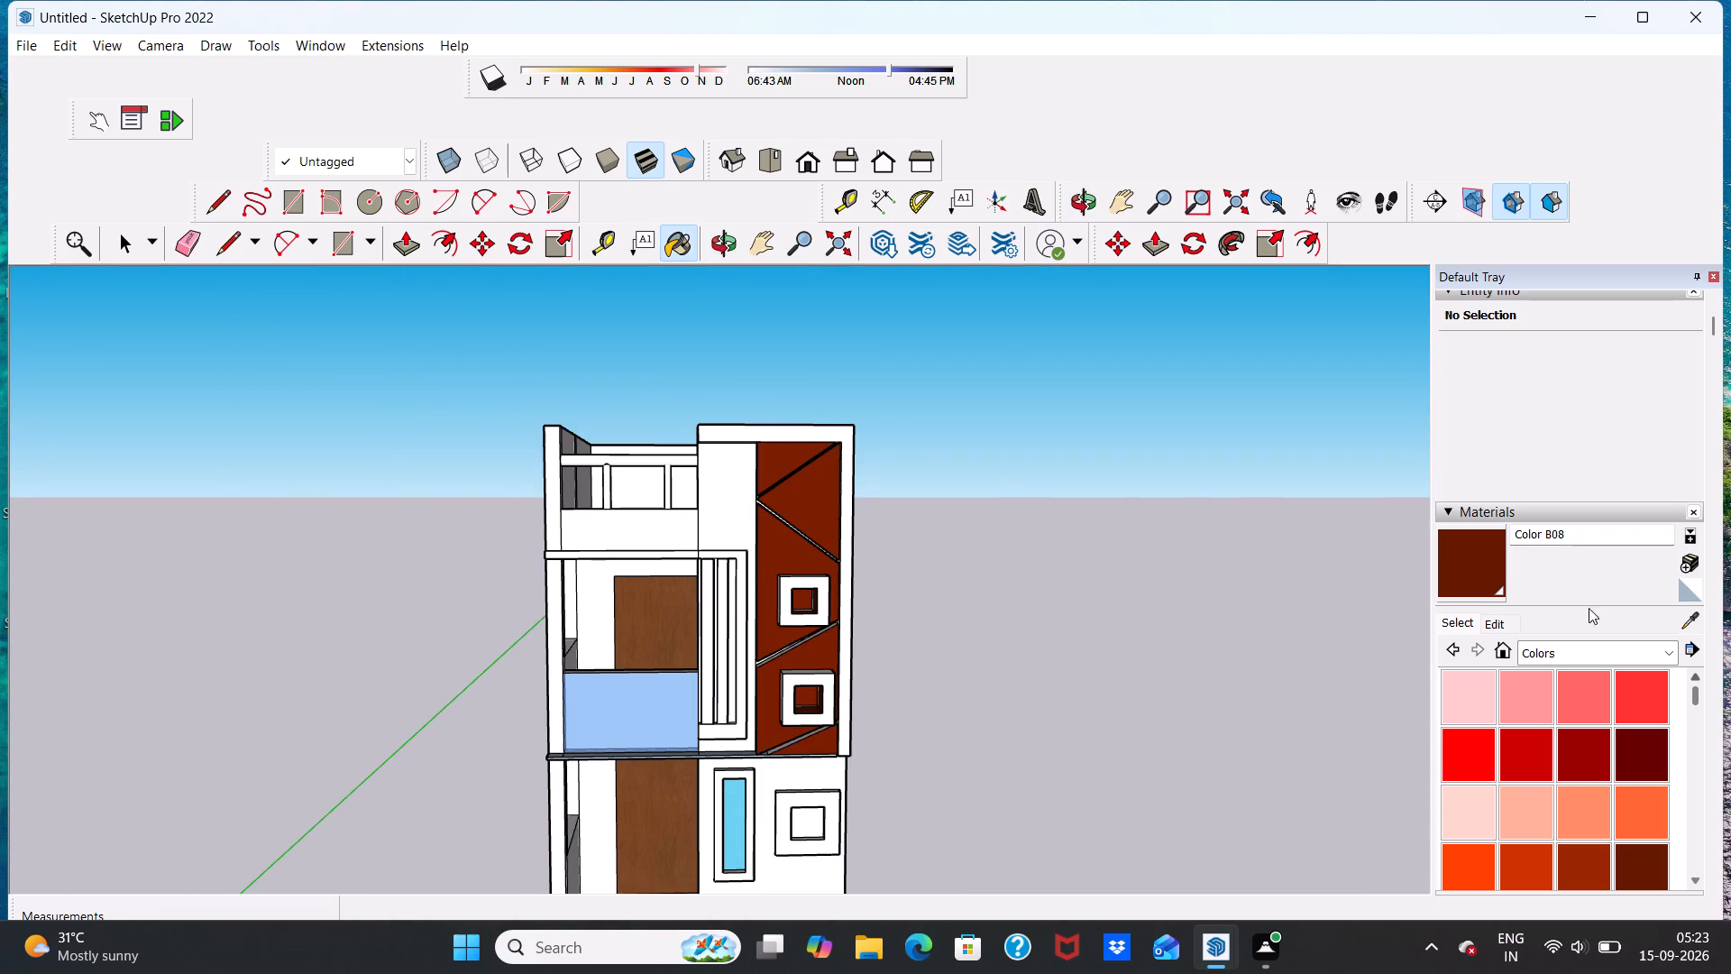
Paint the wall strip beside the grooved panel, the roof parapet wall and the panel's outer border with Color B04.
click(1640, 809)
scroll(805, 463, up, 3)
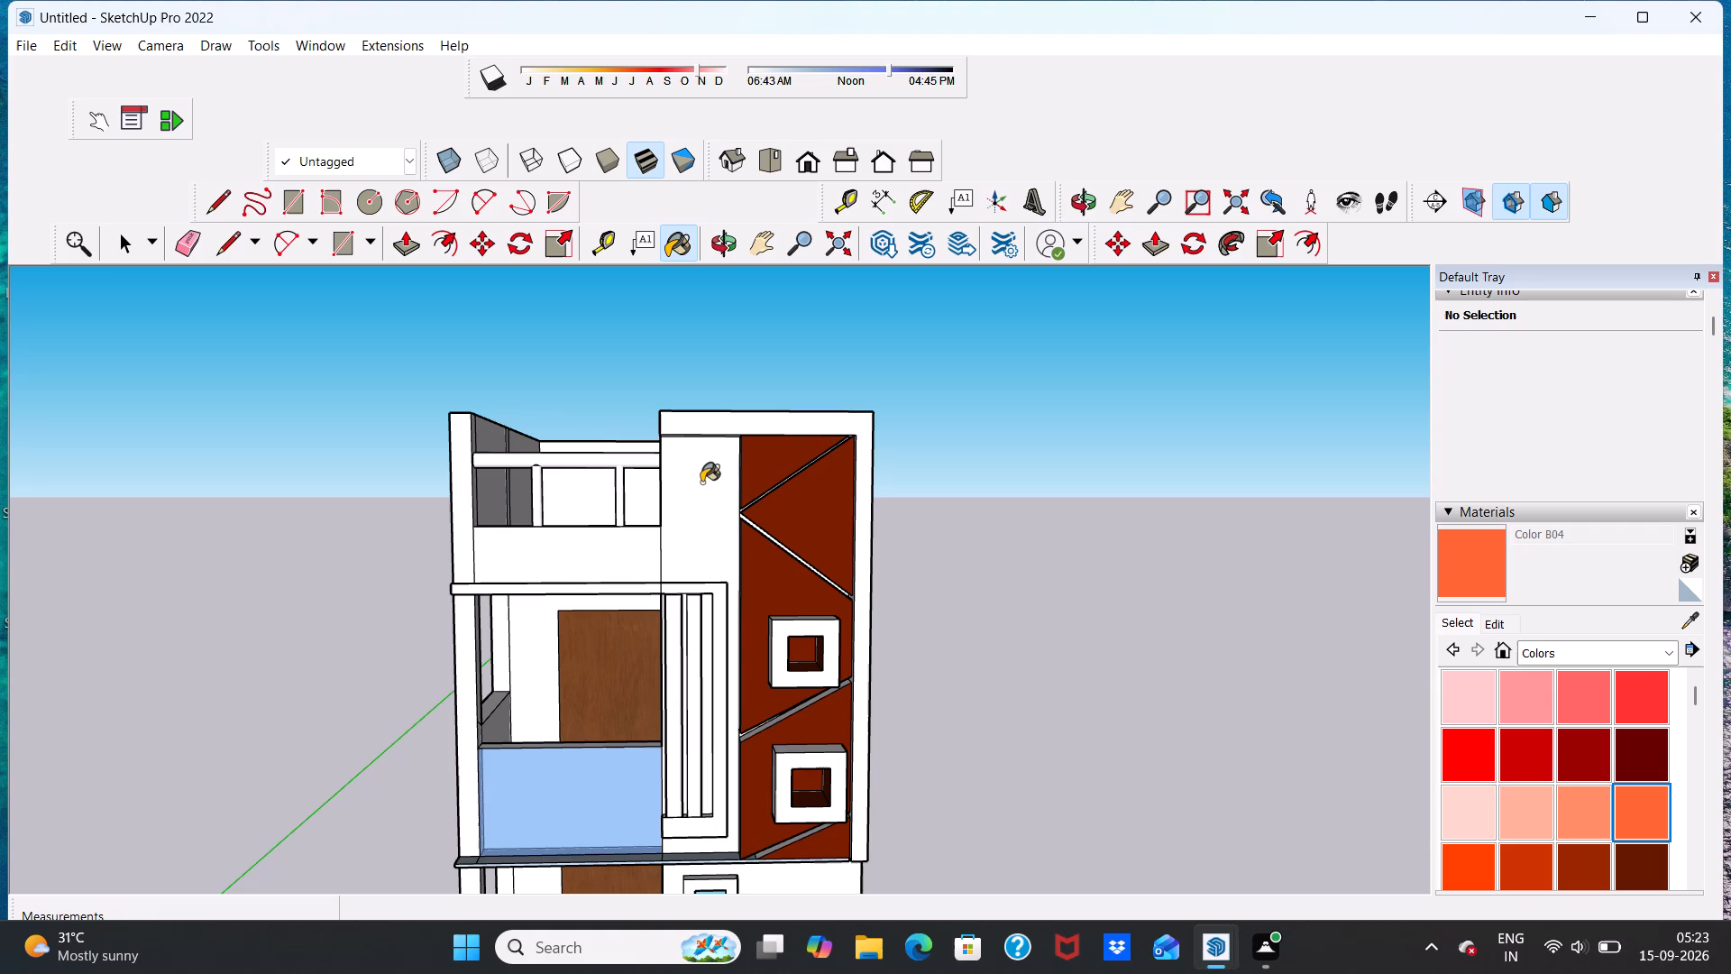
click(701, 482)
scroll(701, 482, down, 6)
scroll(657, 524, up, 4)
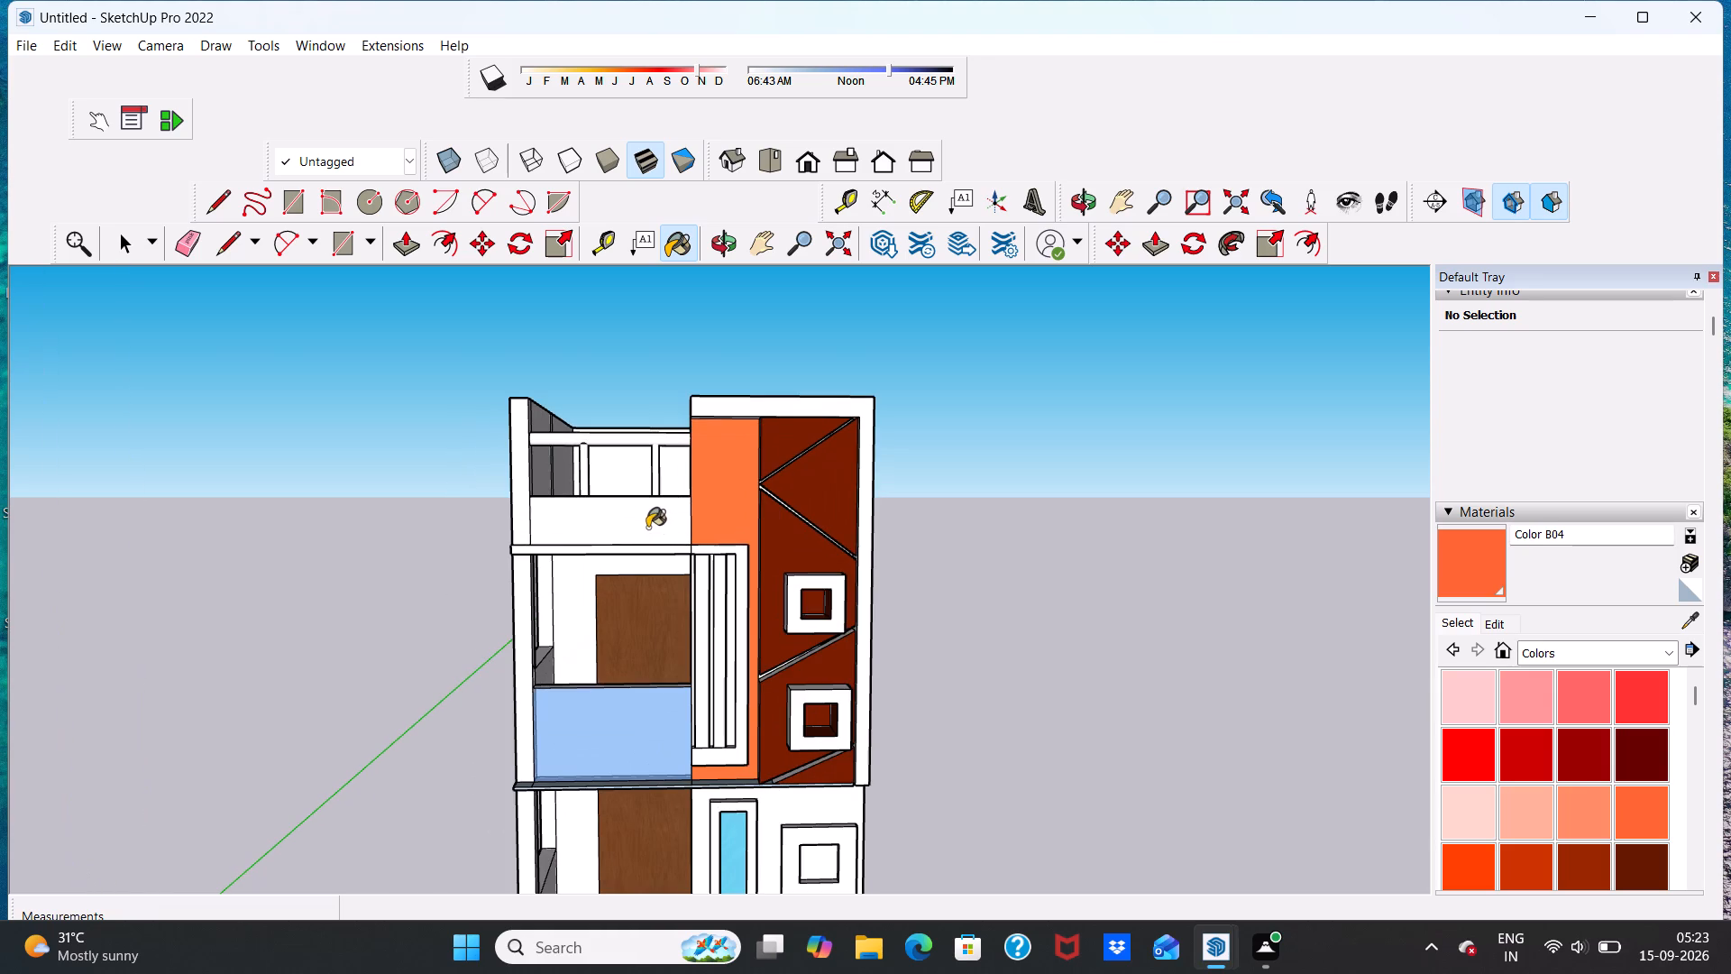
click(645, 517)
scroll(651, 513, down, 10)
scroll(764, 448, up, 10)
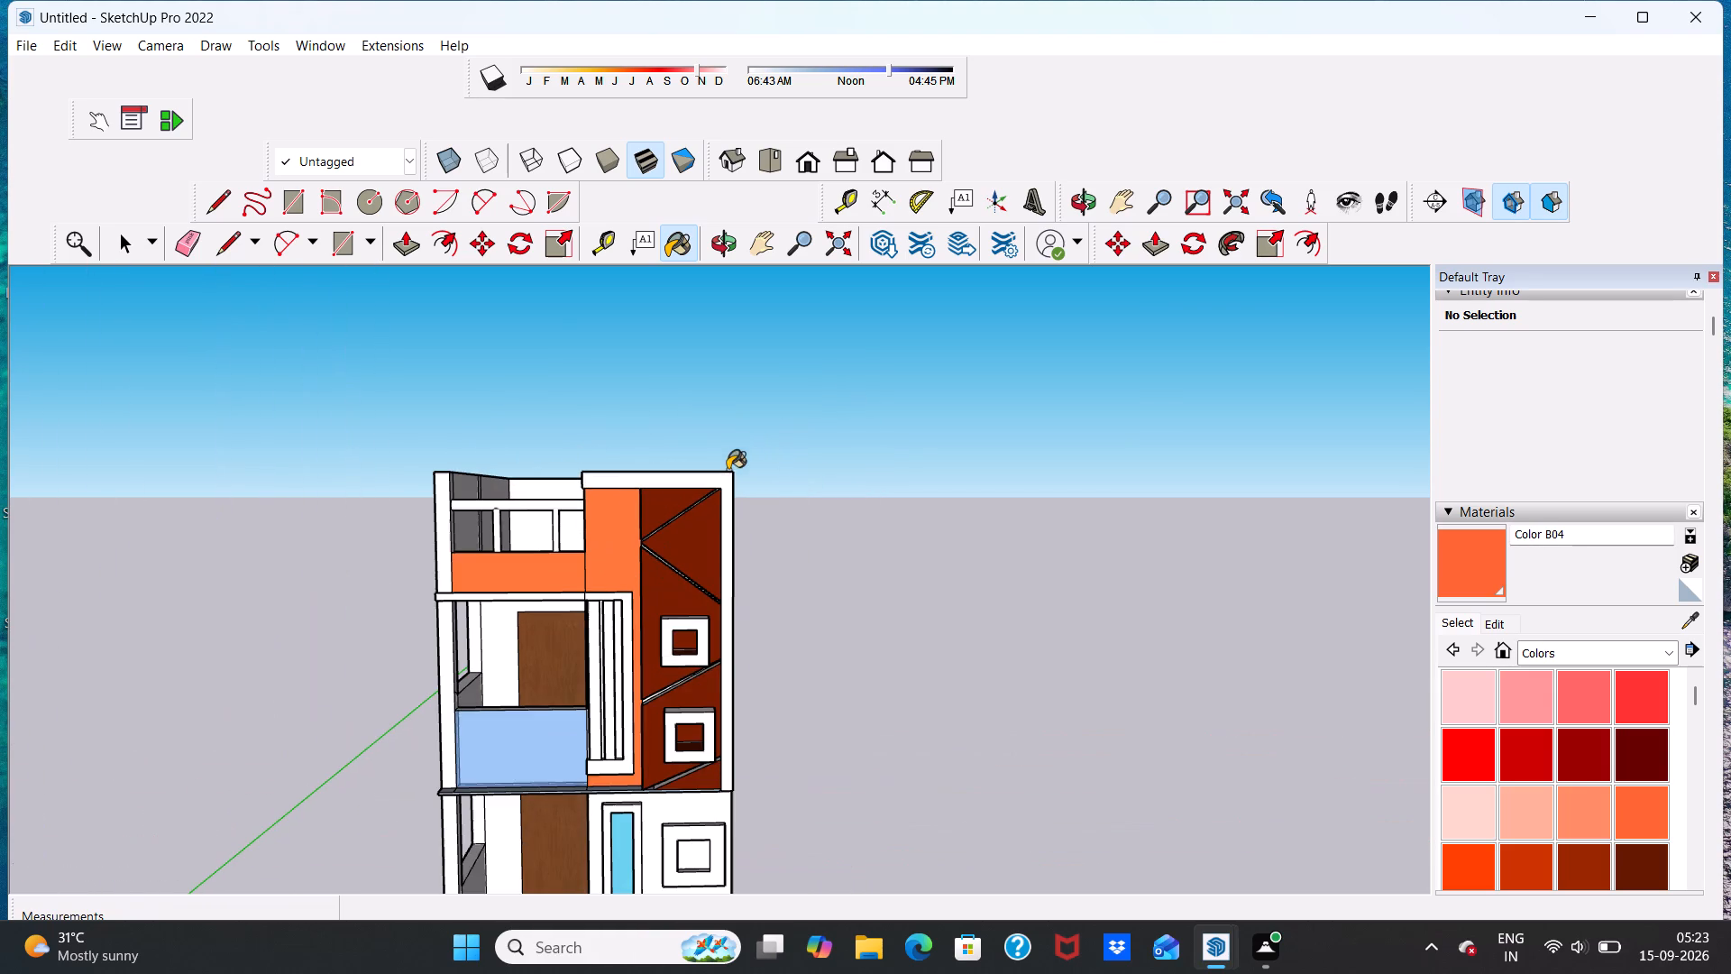
scroll(728, 470, up, 1)
click(724, 488)
scroll(750, 462, down, 14)
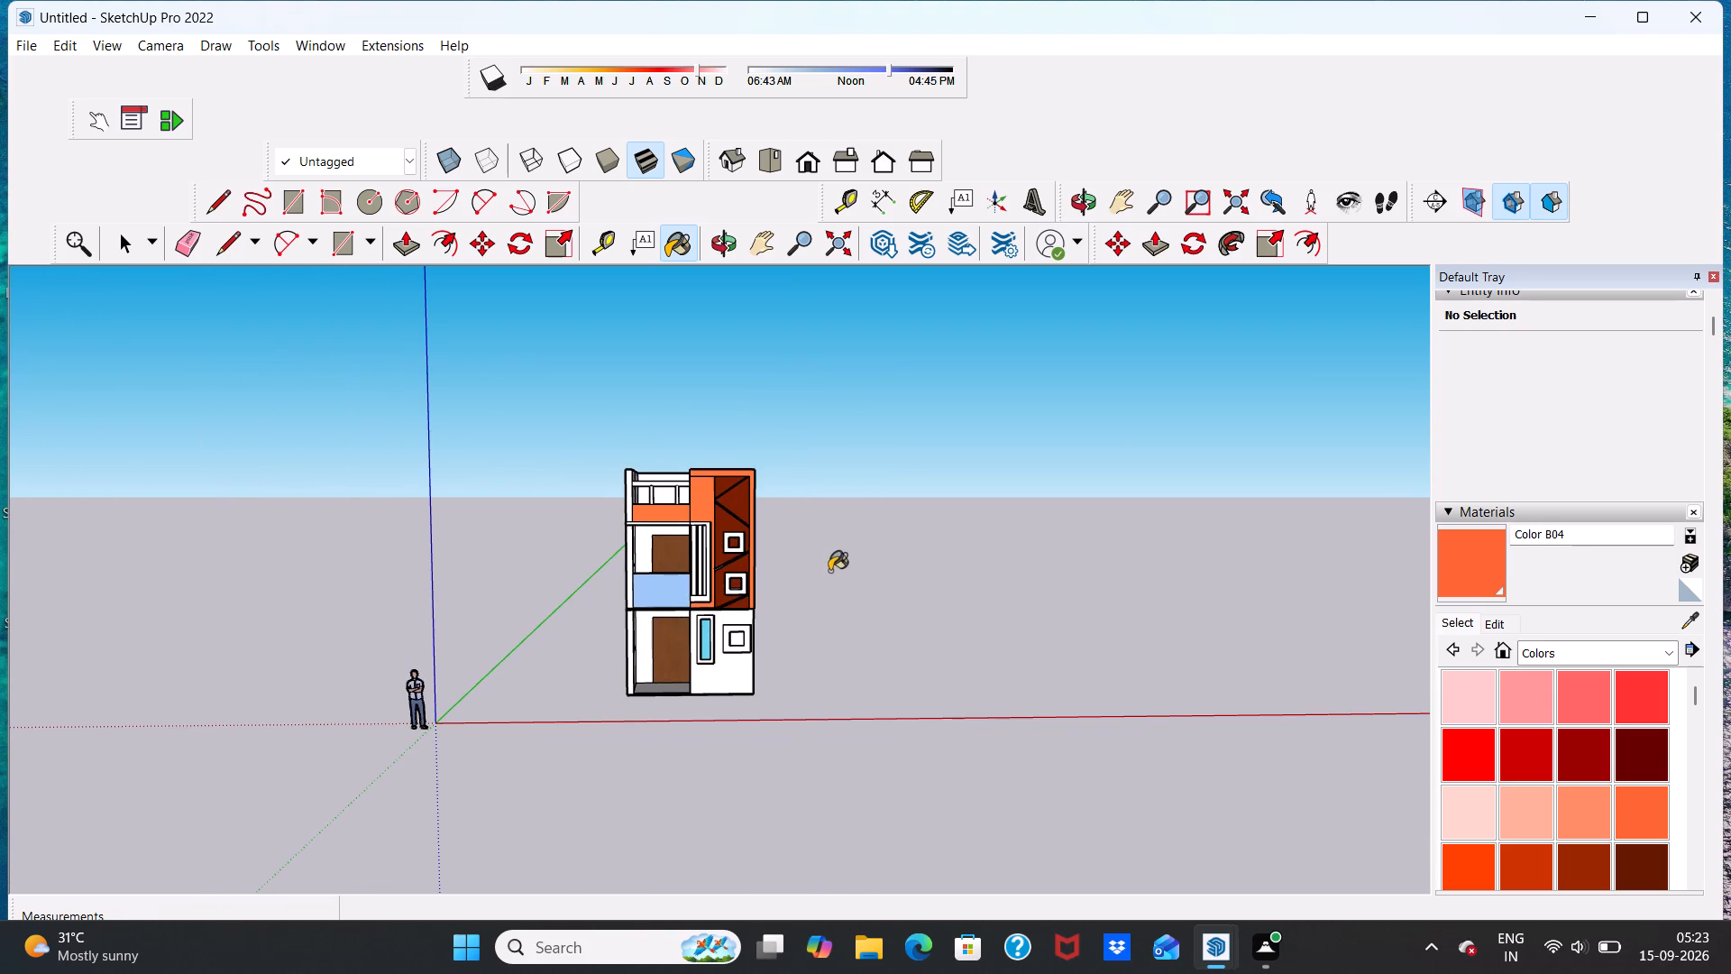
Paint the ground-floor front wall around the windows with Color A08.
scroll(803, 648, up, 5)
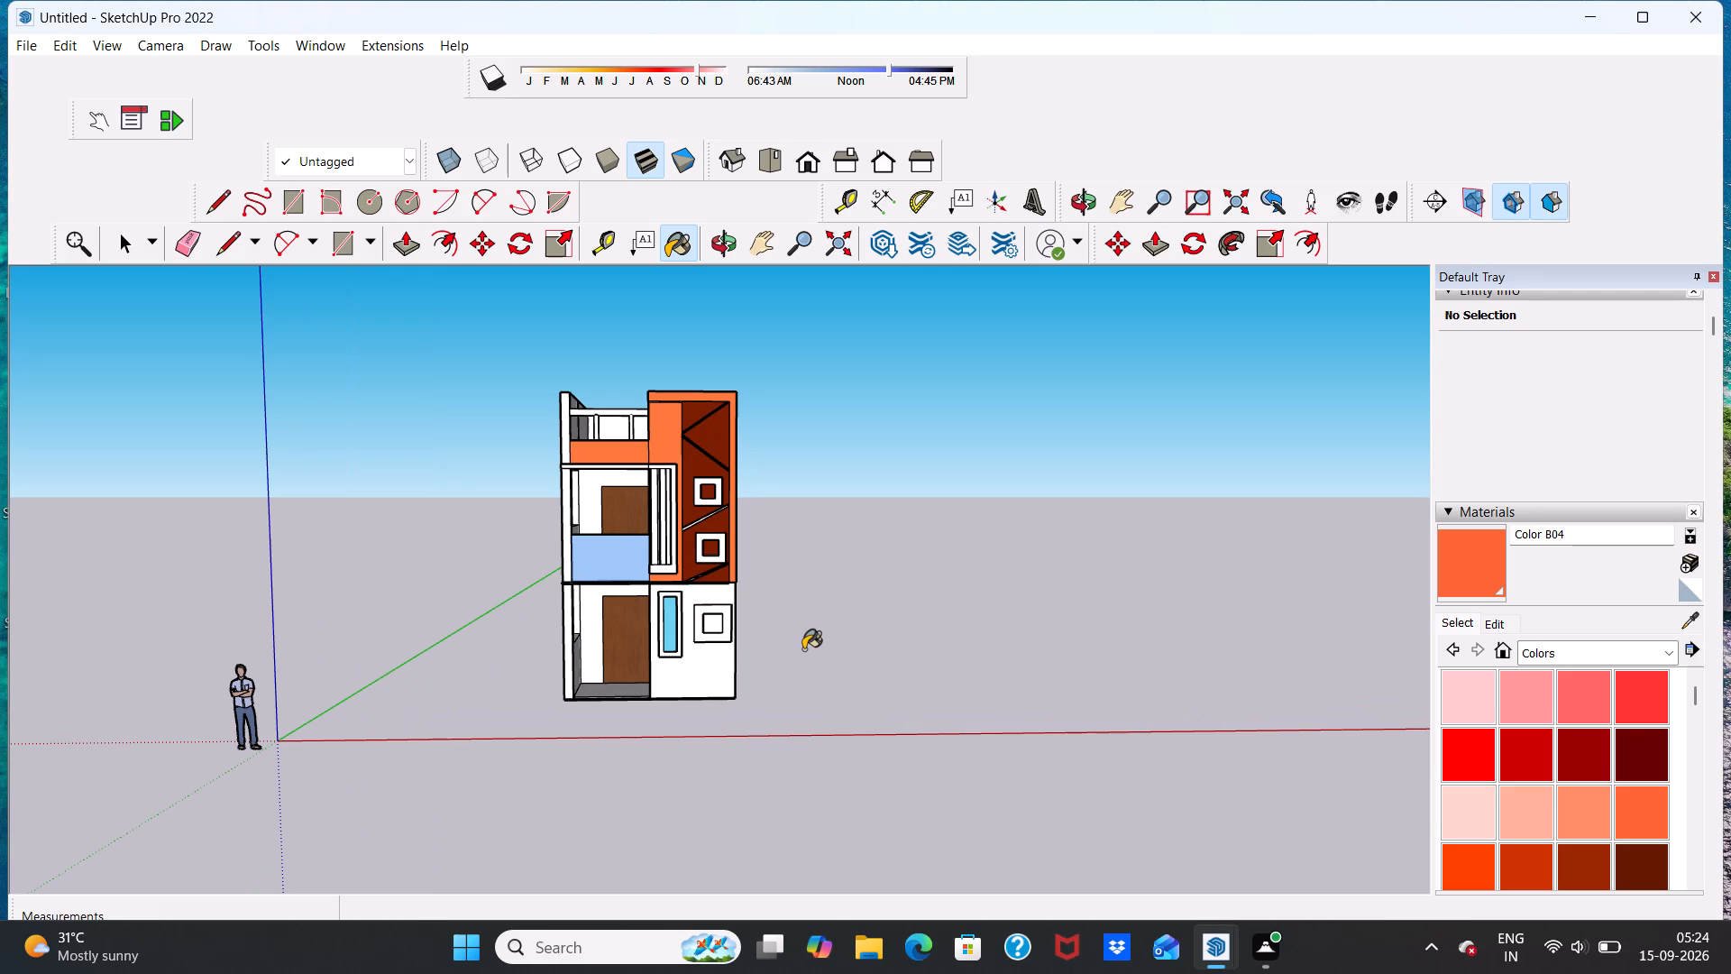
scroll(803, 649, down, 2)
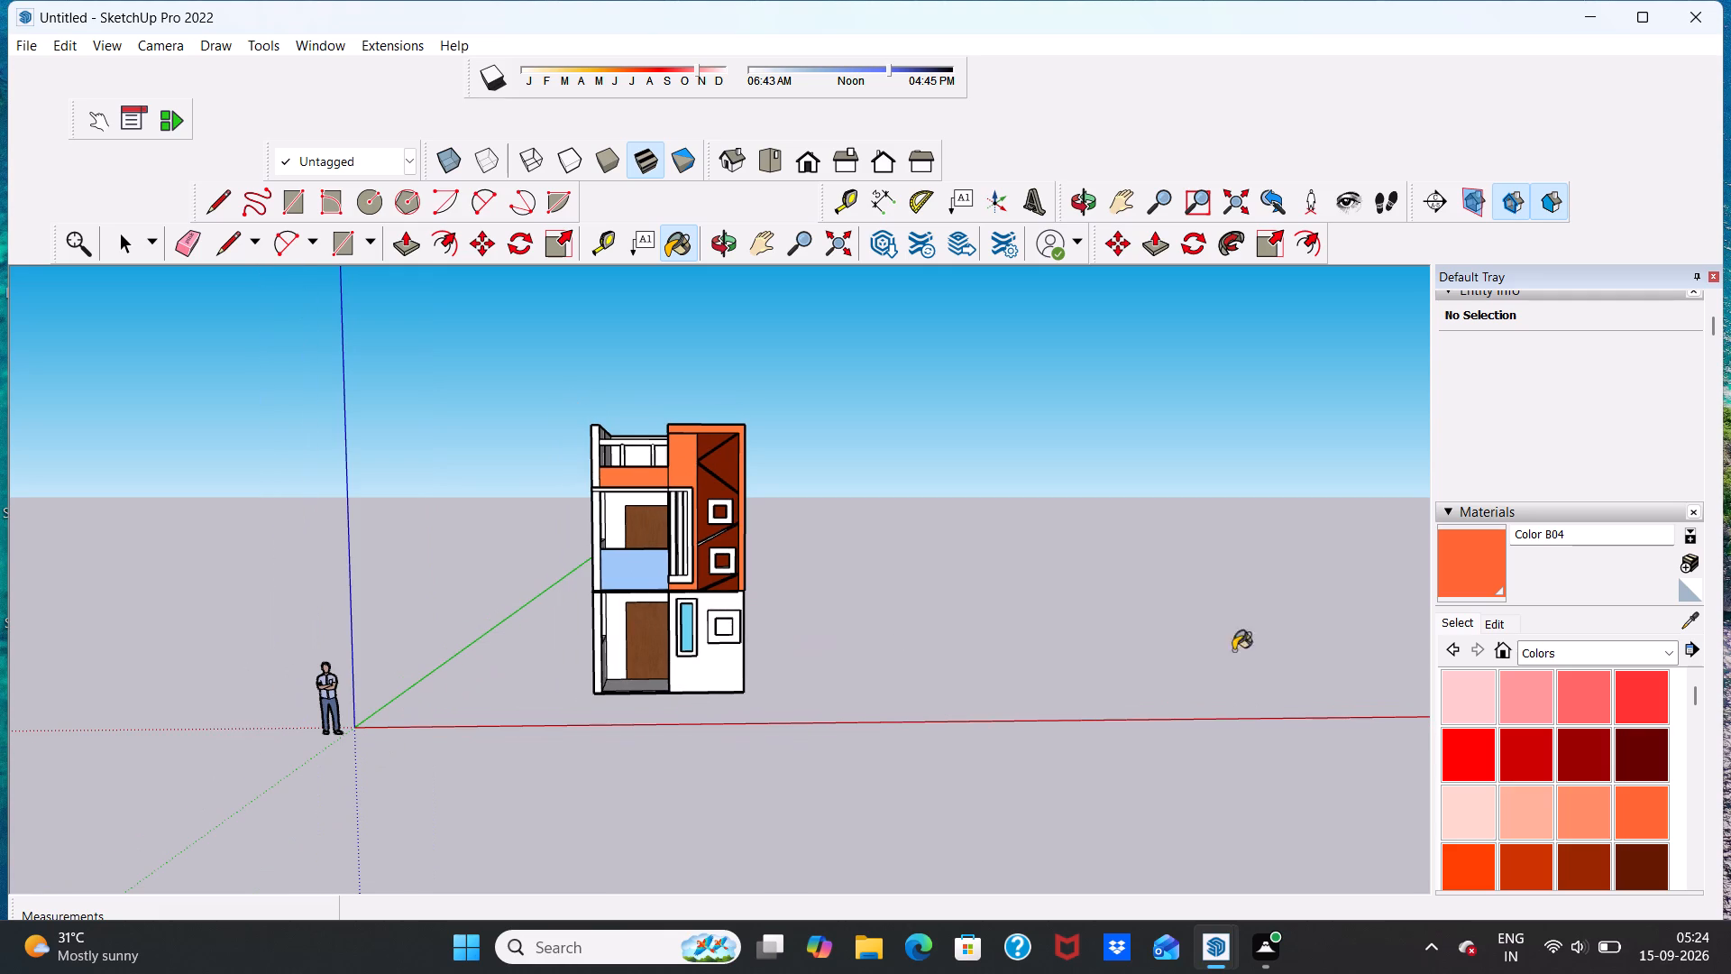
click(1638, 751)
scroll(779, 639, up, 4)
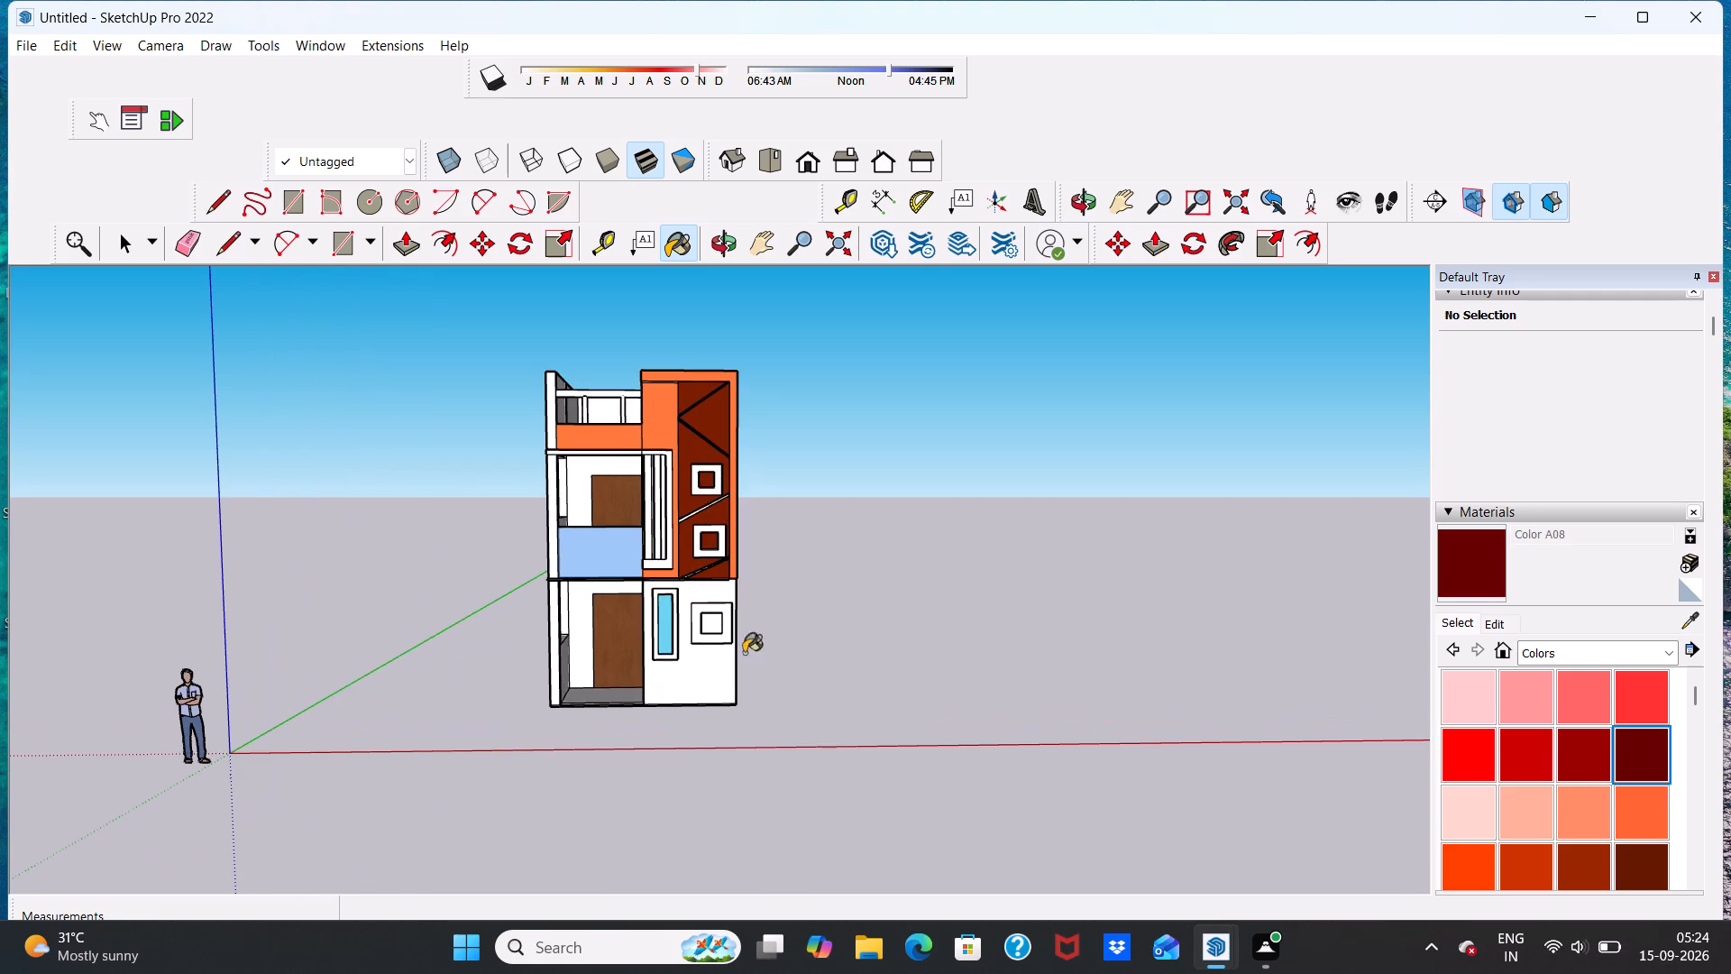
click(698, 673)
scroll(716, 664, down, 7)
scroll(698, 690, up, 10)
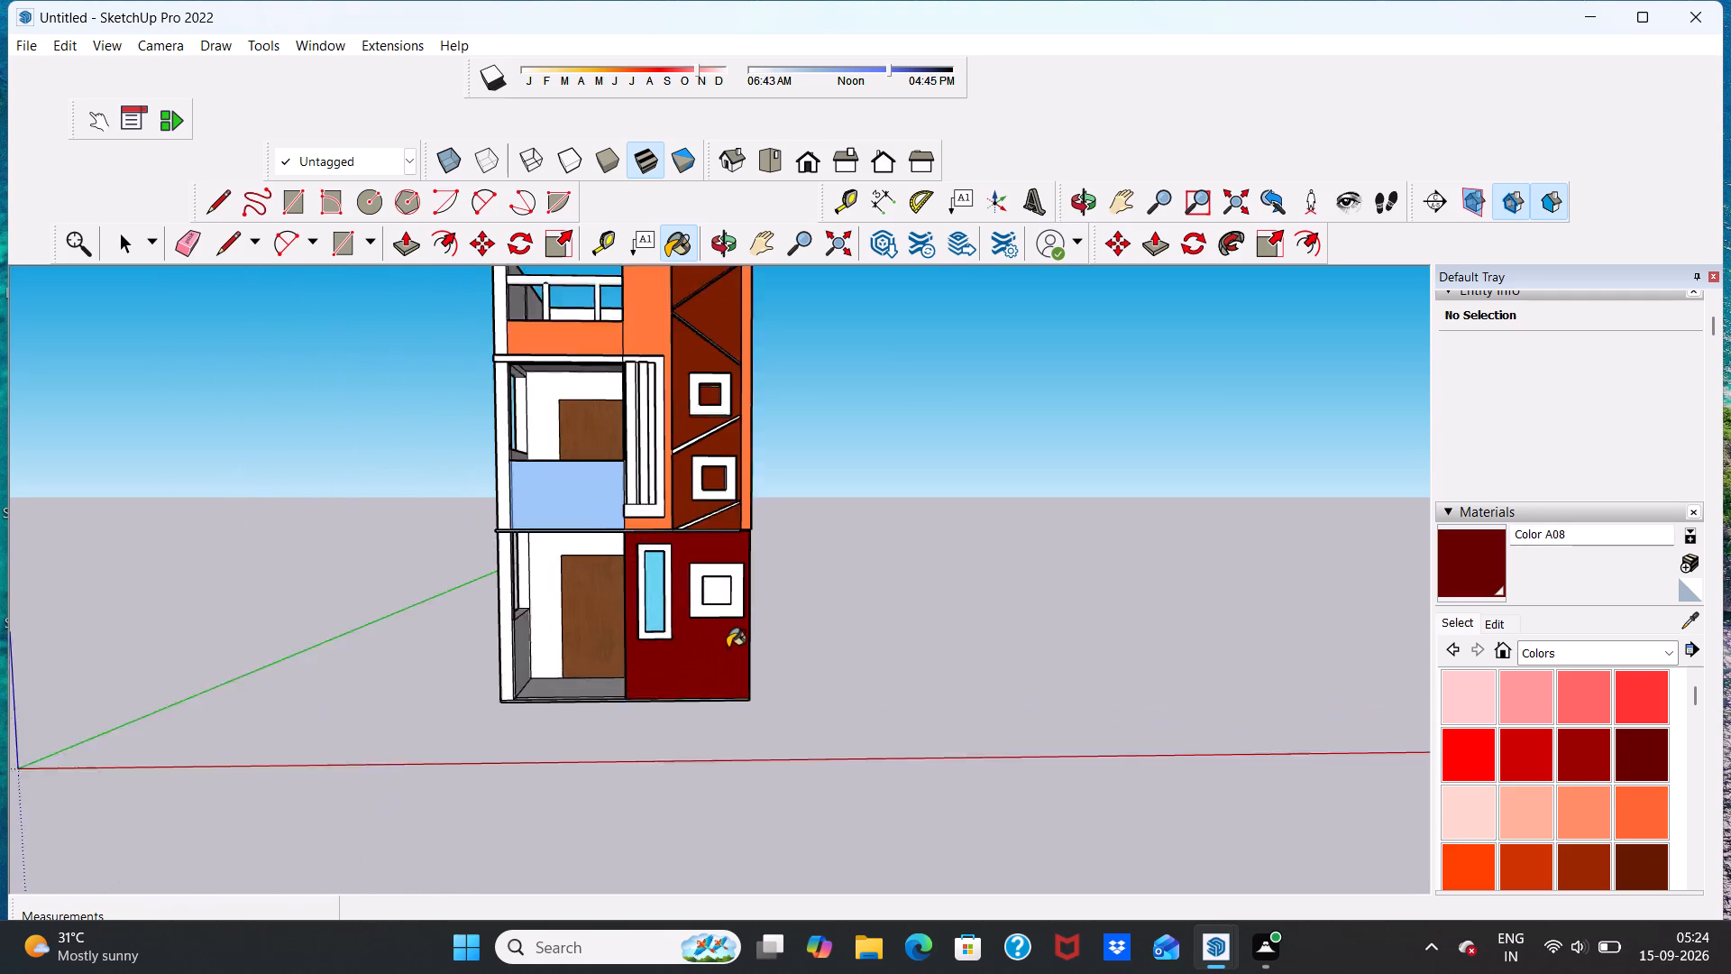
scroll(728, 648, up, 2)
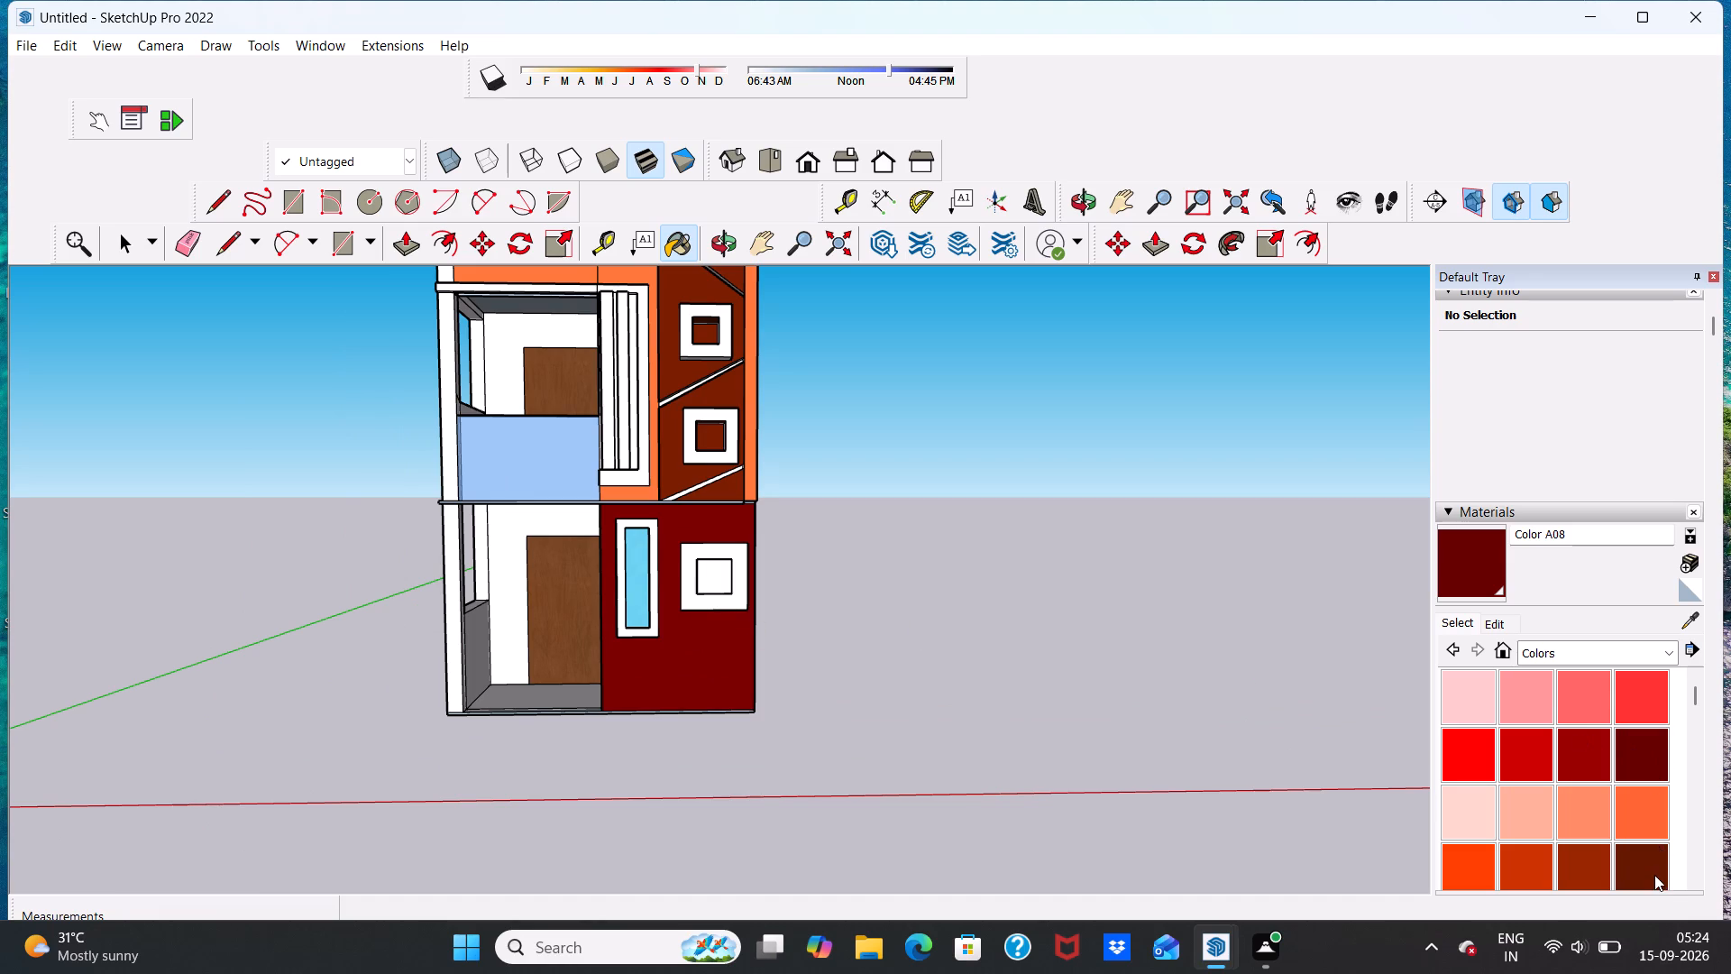
Paint the ground-floor front wall around the windows with Color B08.
click(1650, 868)
click(711, 667)
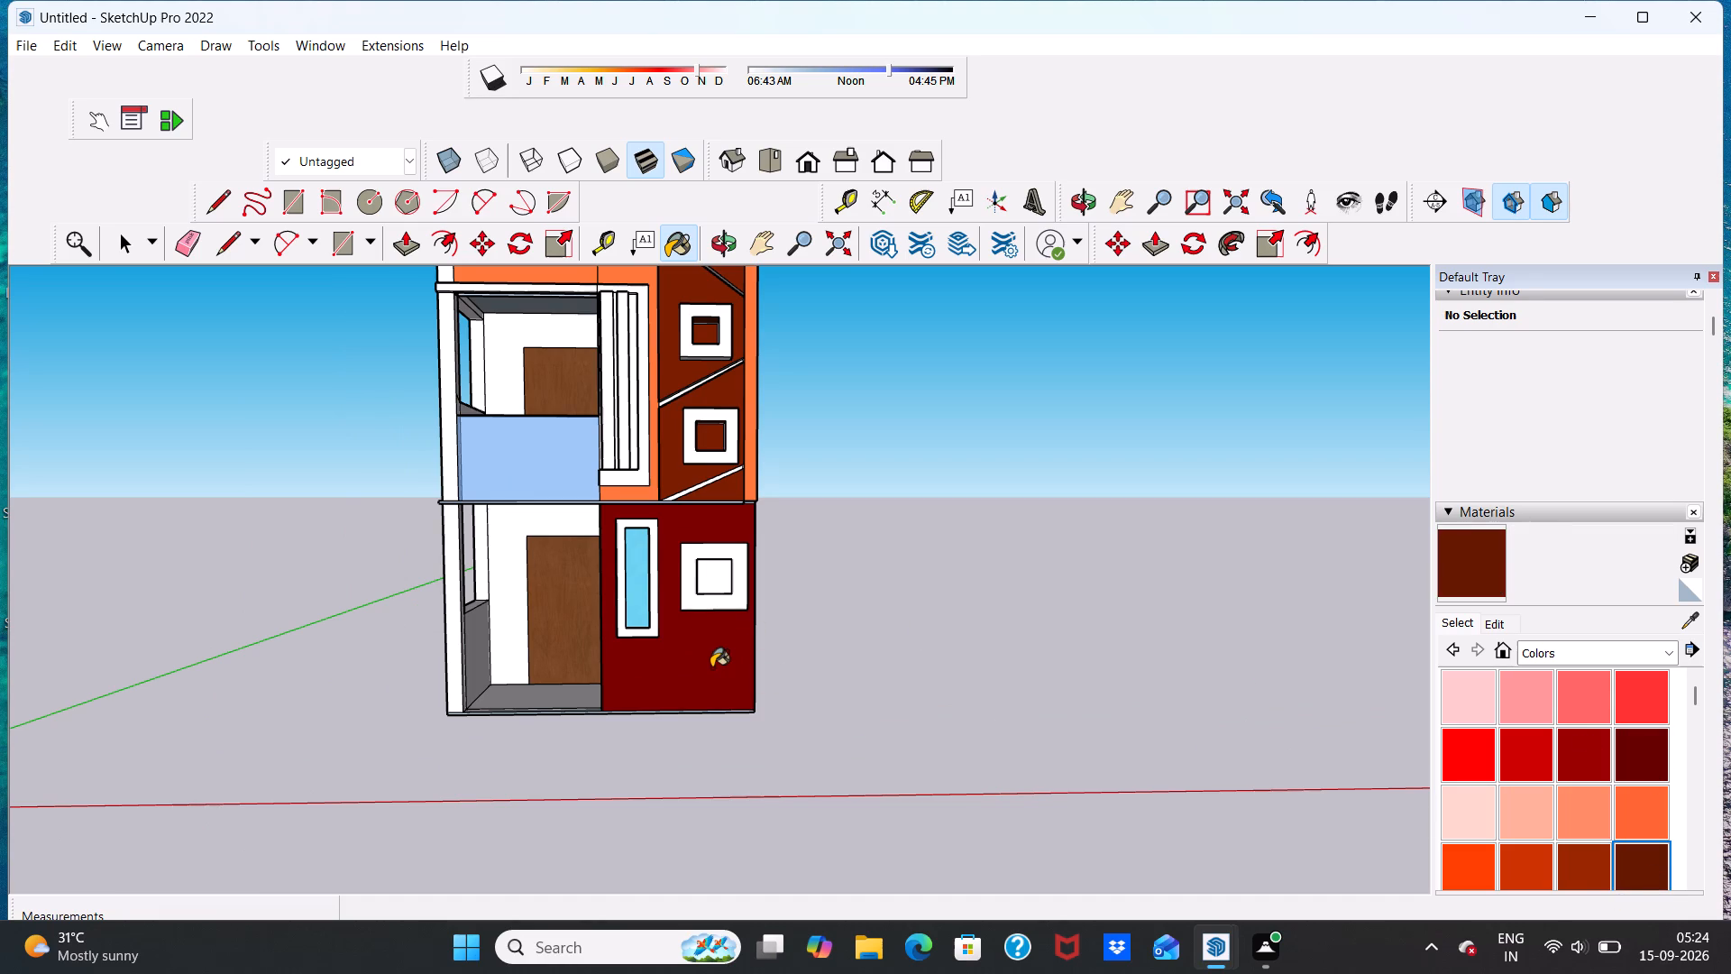
scroll(714, 665, down, 9)
scroll(712, 664, up, 6)
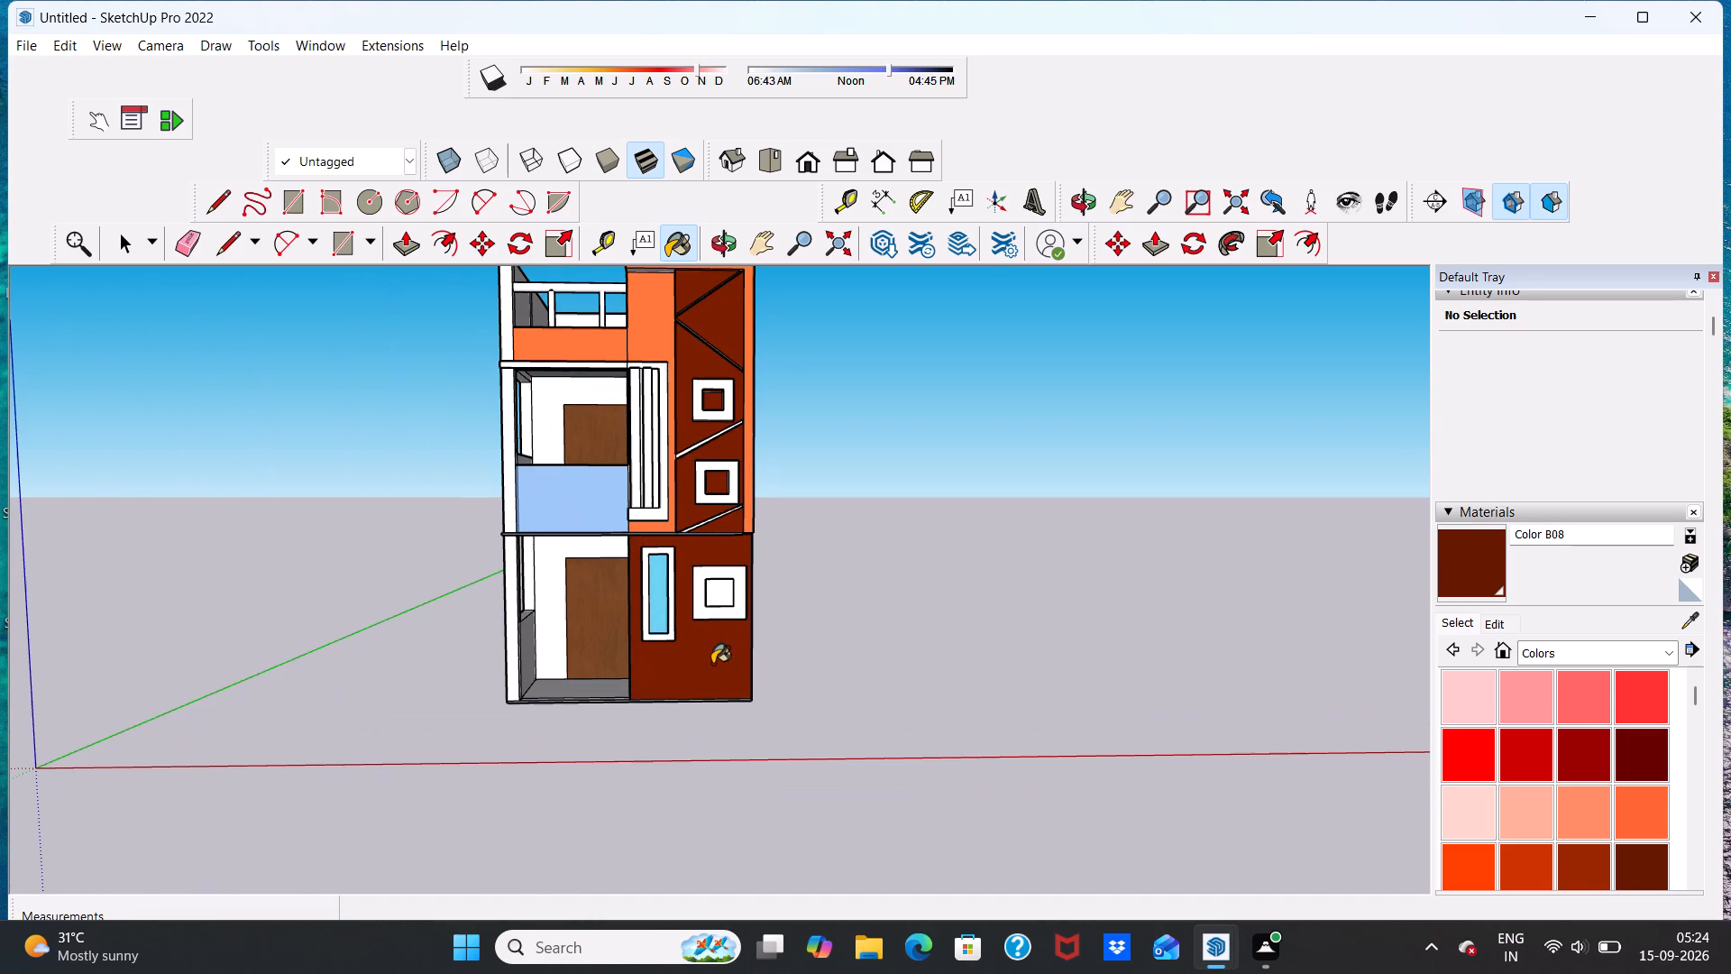
scroll(765, 639, down, 11)
scroll(800, 628, up, 5)
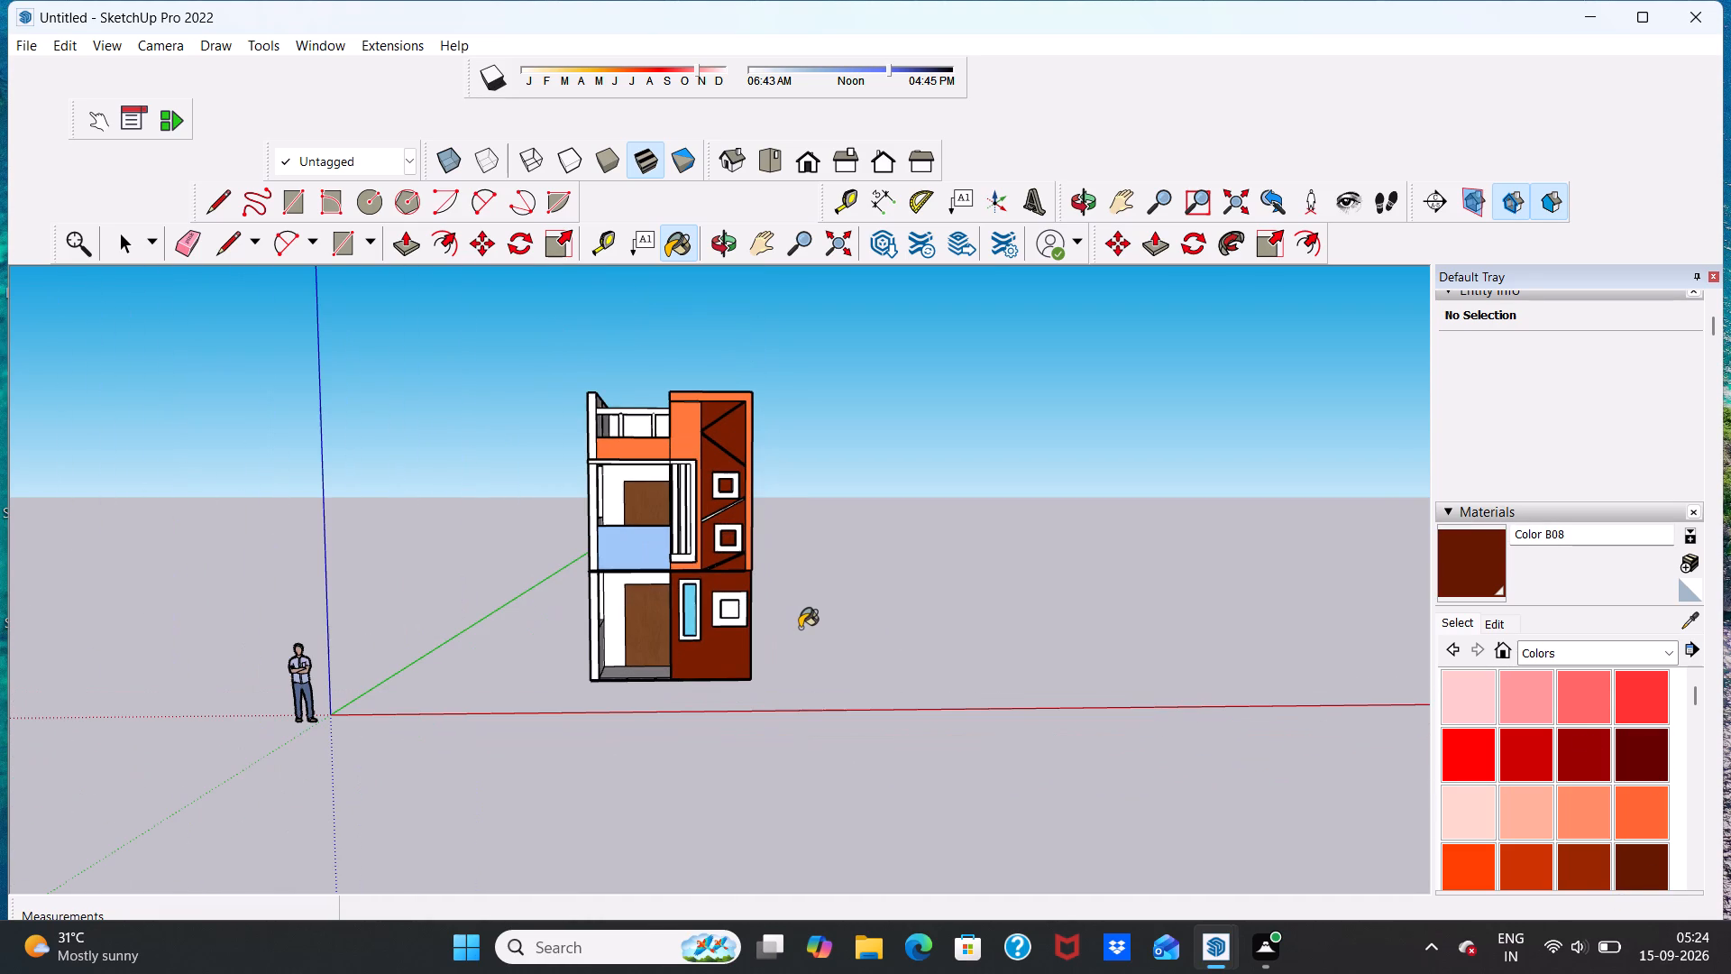
Paint the ground-floor porch pillar's front face and the wall around the ground-floor door with Color B04.
click(1647, 809)
scroll(592, 567, up, 6)
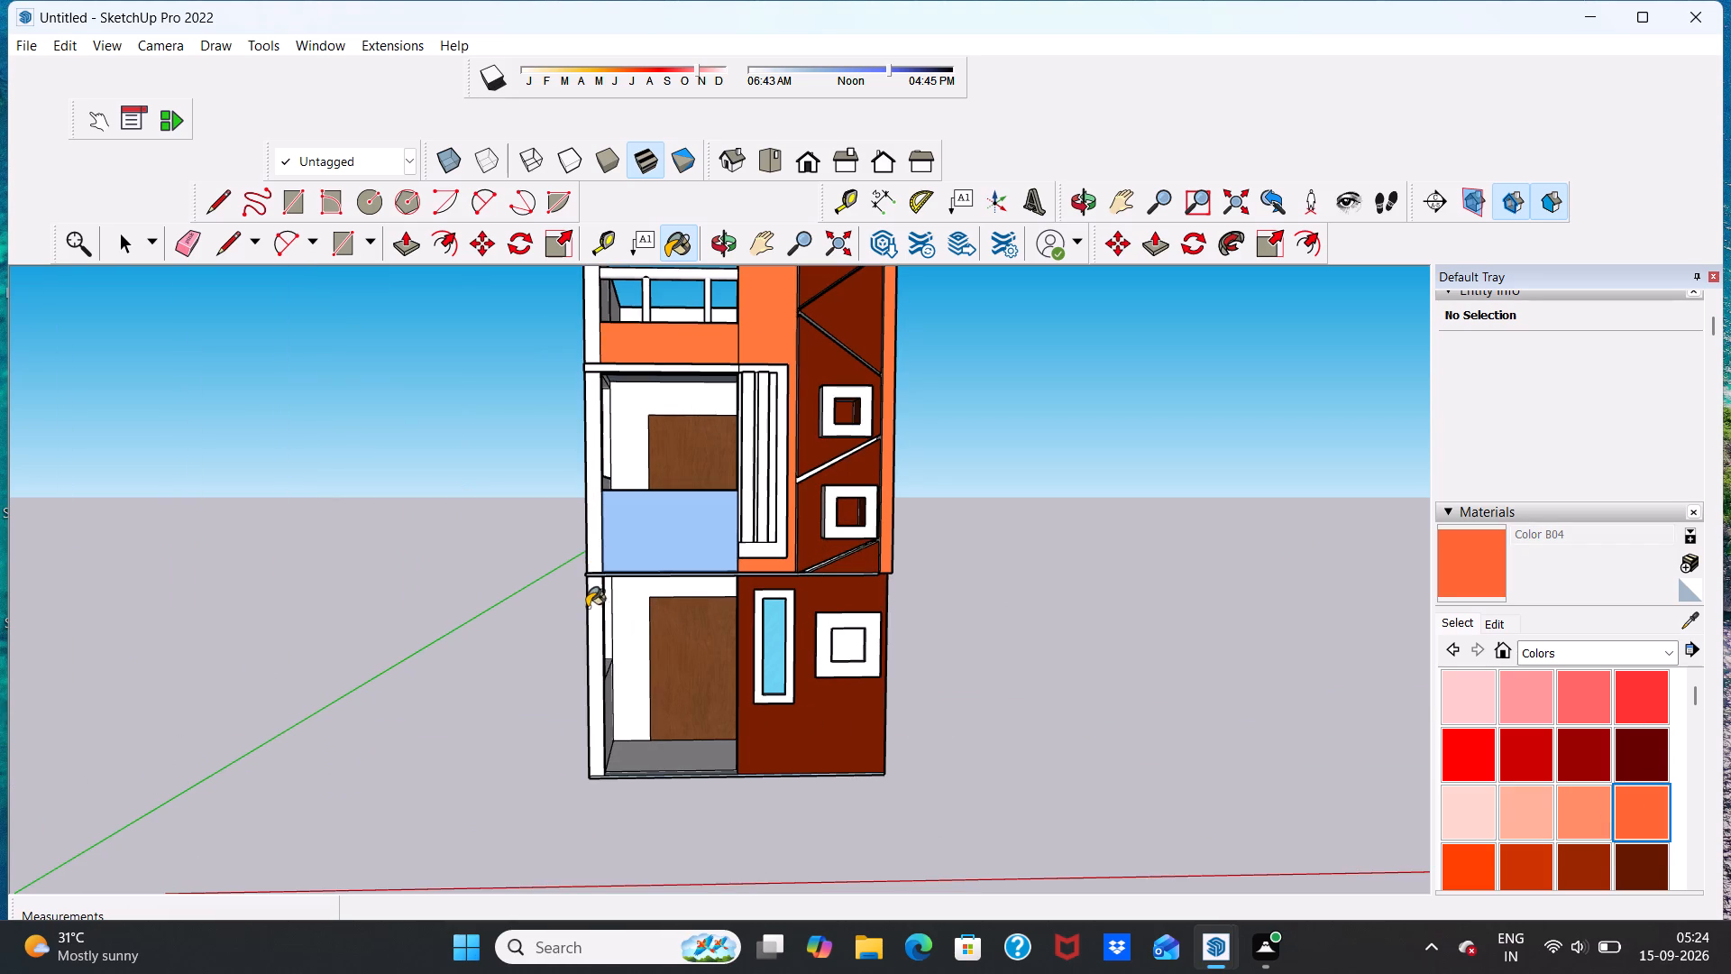
click(591, 611)
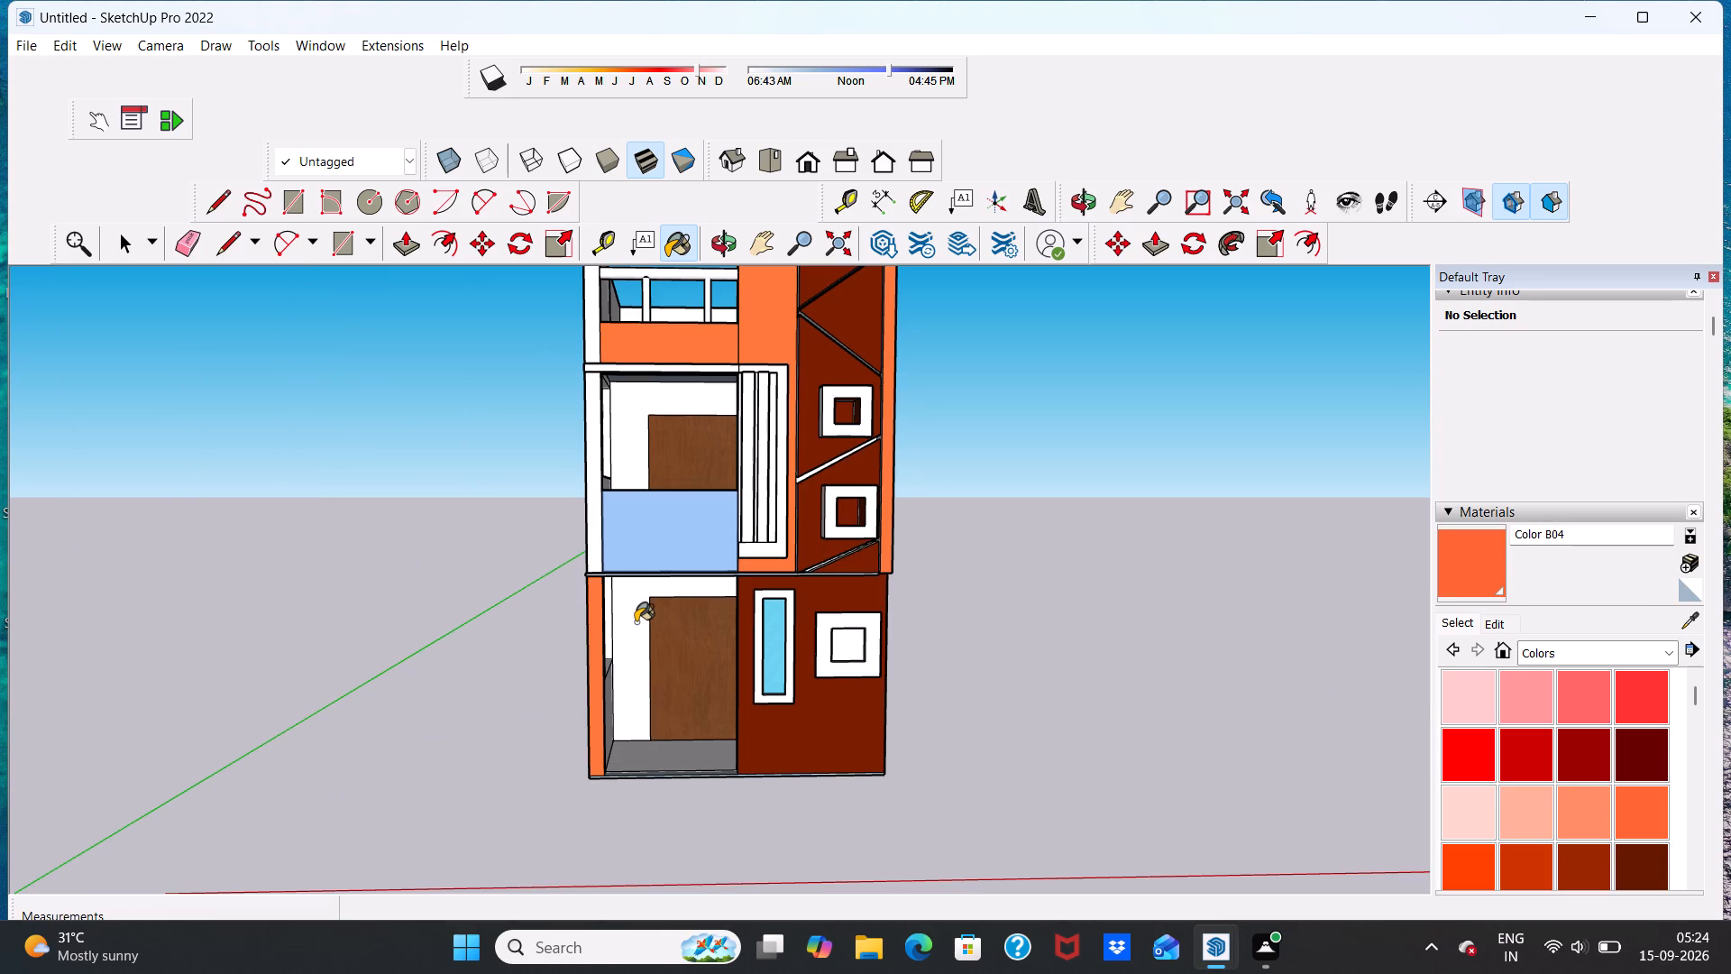
scroll(646, 624, up, 5)
click(626, 618)
scroll(618, 602, down, 5)
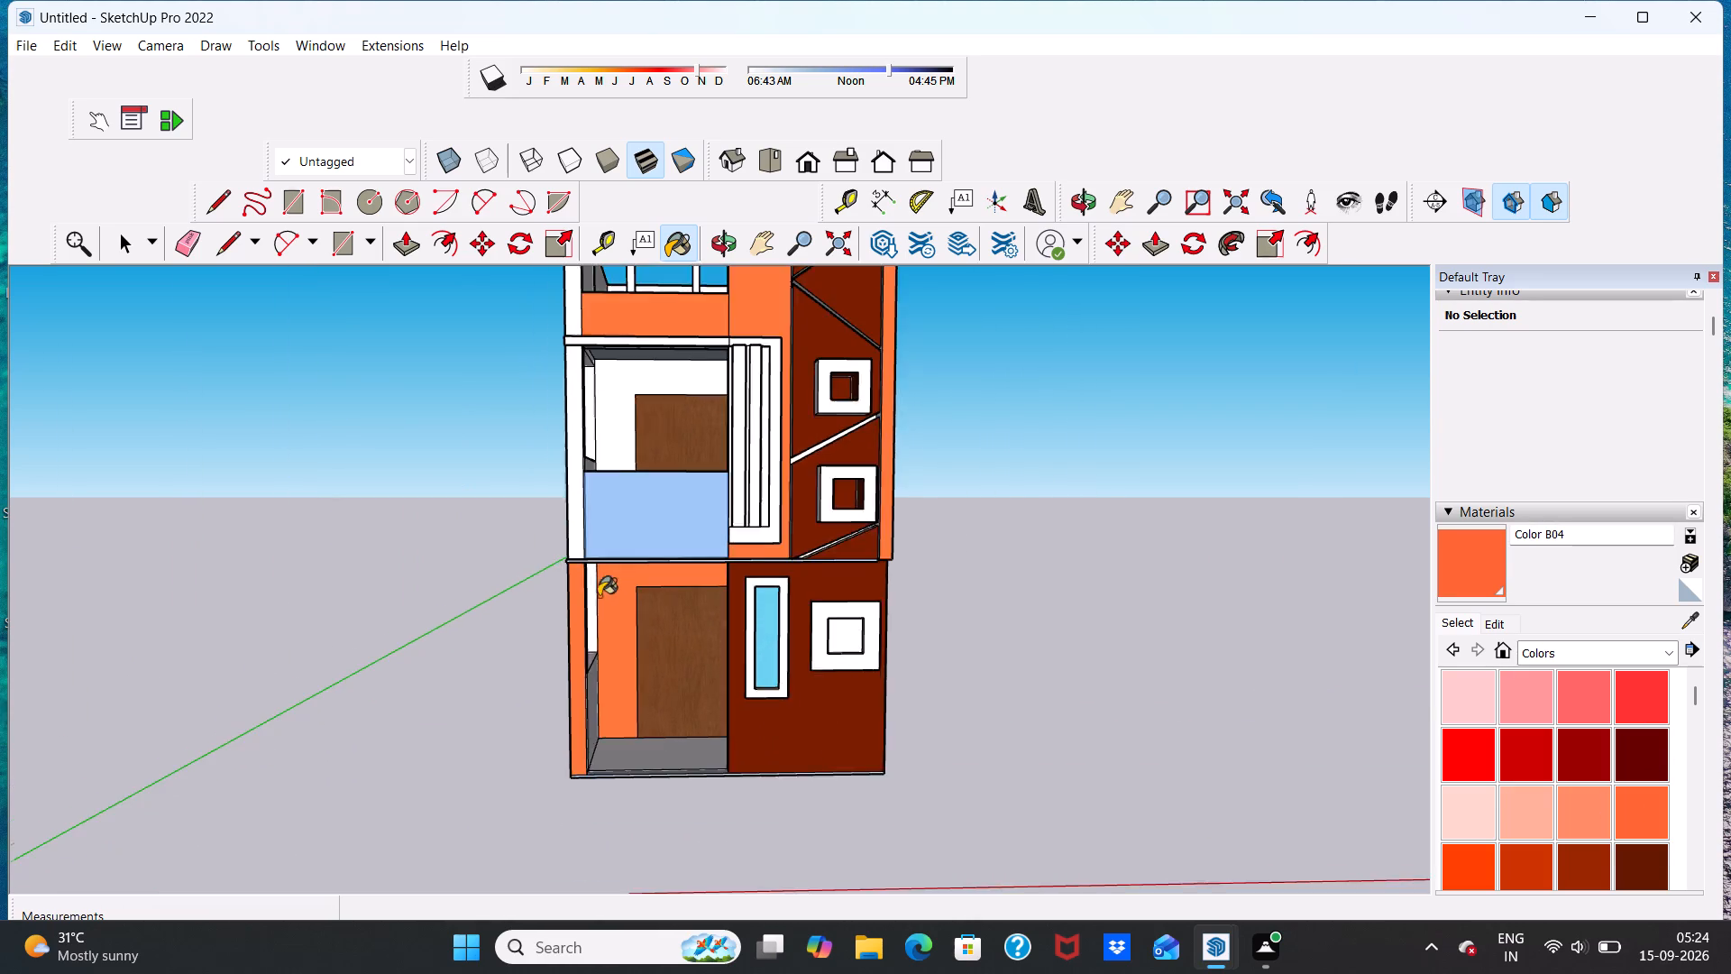
Paint the porch's narrow rear side strip and the first-floor balcony's front pillar, door wall and top band with Color B04.
scroll(586, 593, up, 11)
click(580, 584)
scroll(601, 568, down, 3)
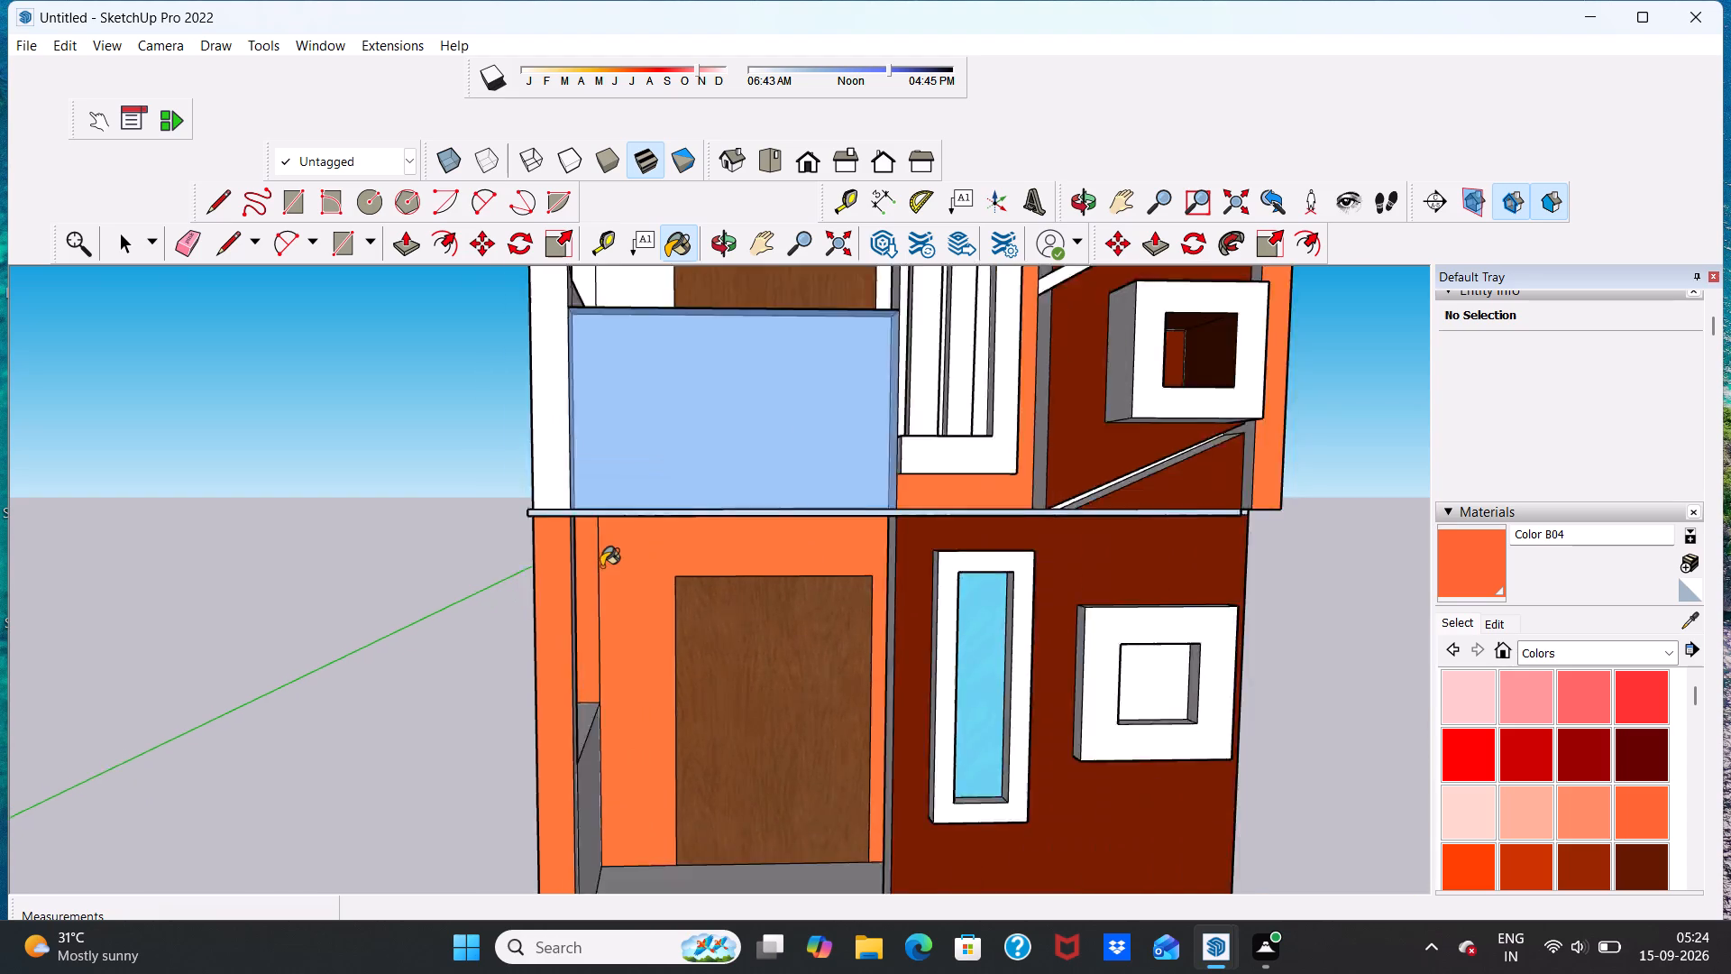
scroll(601, 566, down, 20)
scroll(594, 537, up, 18)
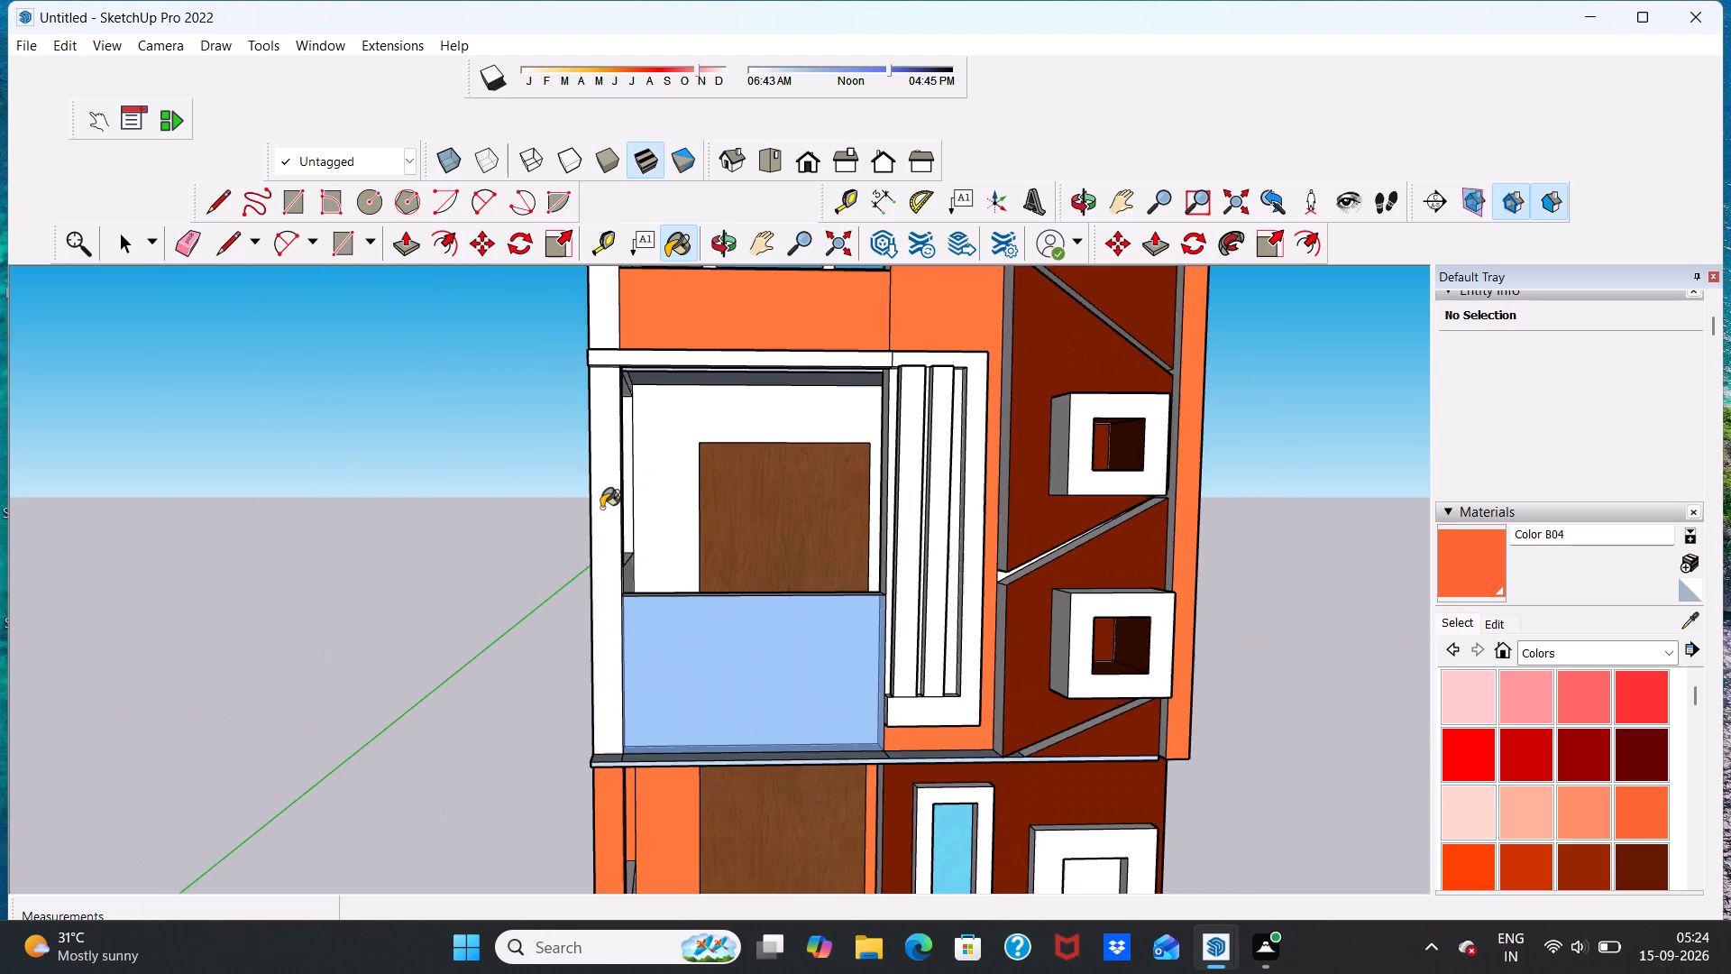
click(601, 504)
scroll(601, 504, down, 8)
scroll(621, 468, up, 7)
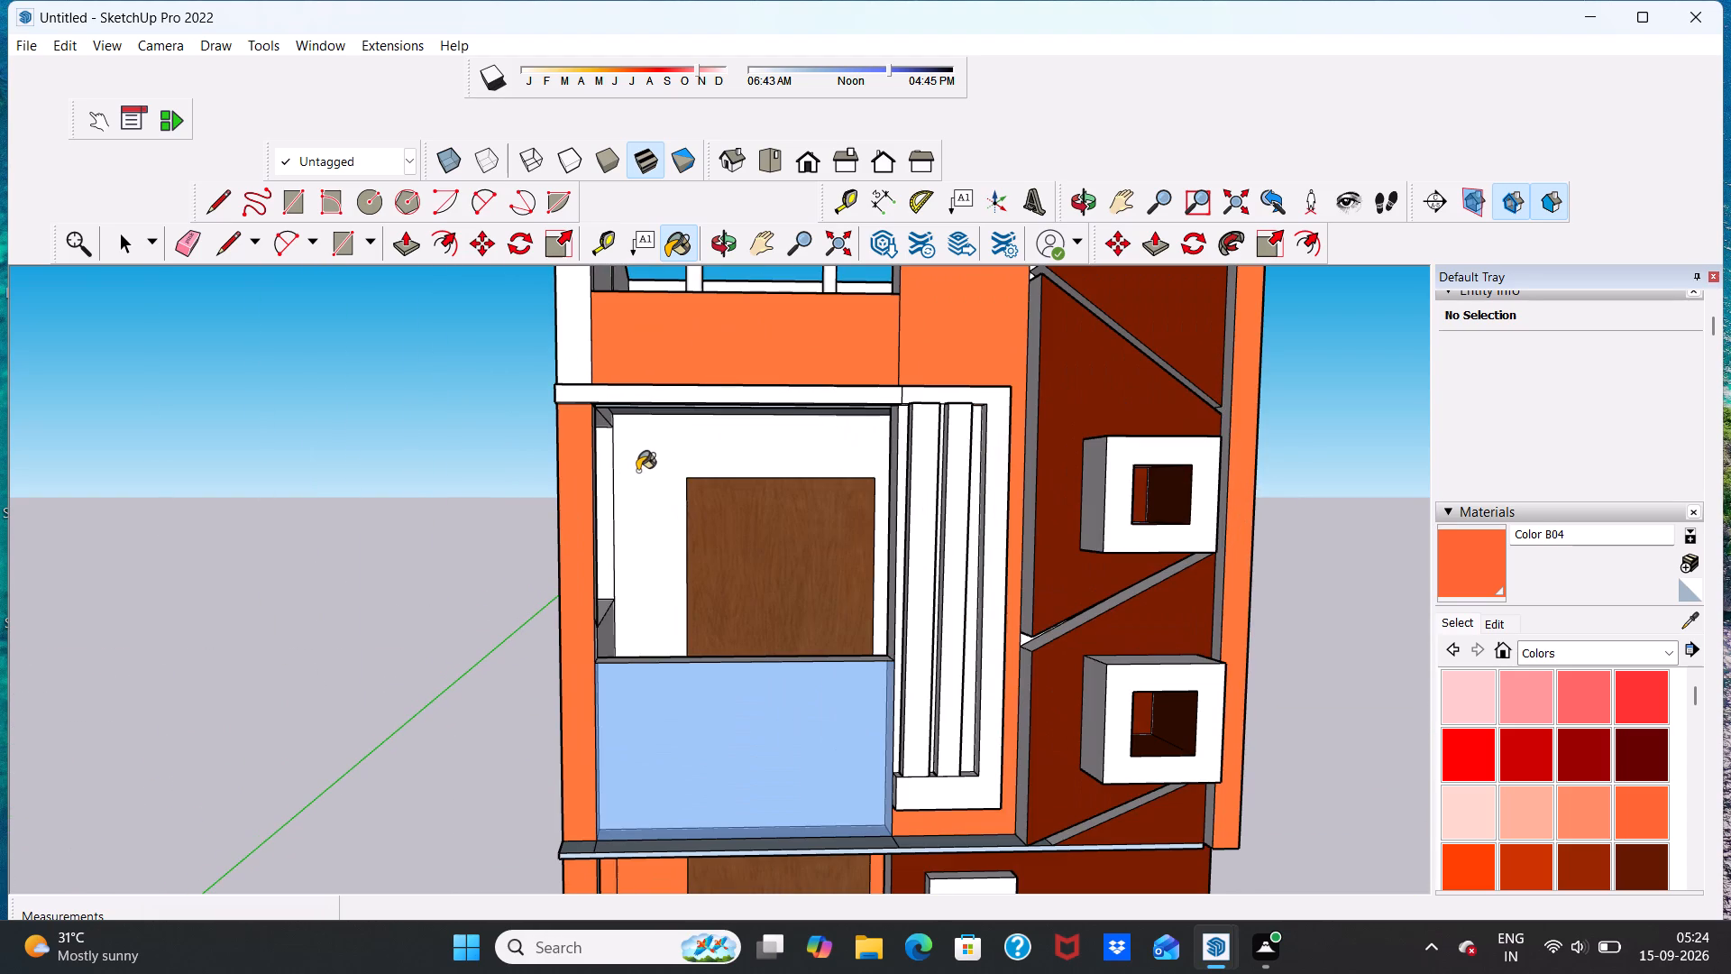
click(637, 471)
scroll(656, 465, down, 9)
scroll(688, 452, up, 11)
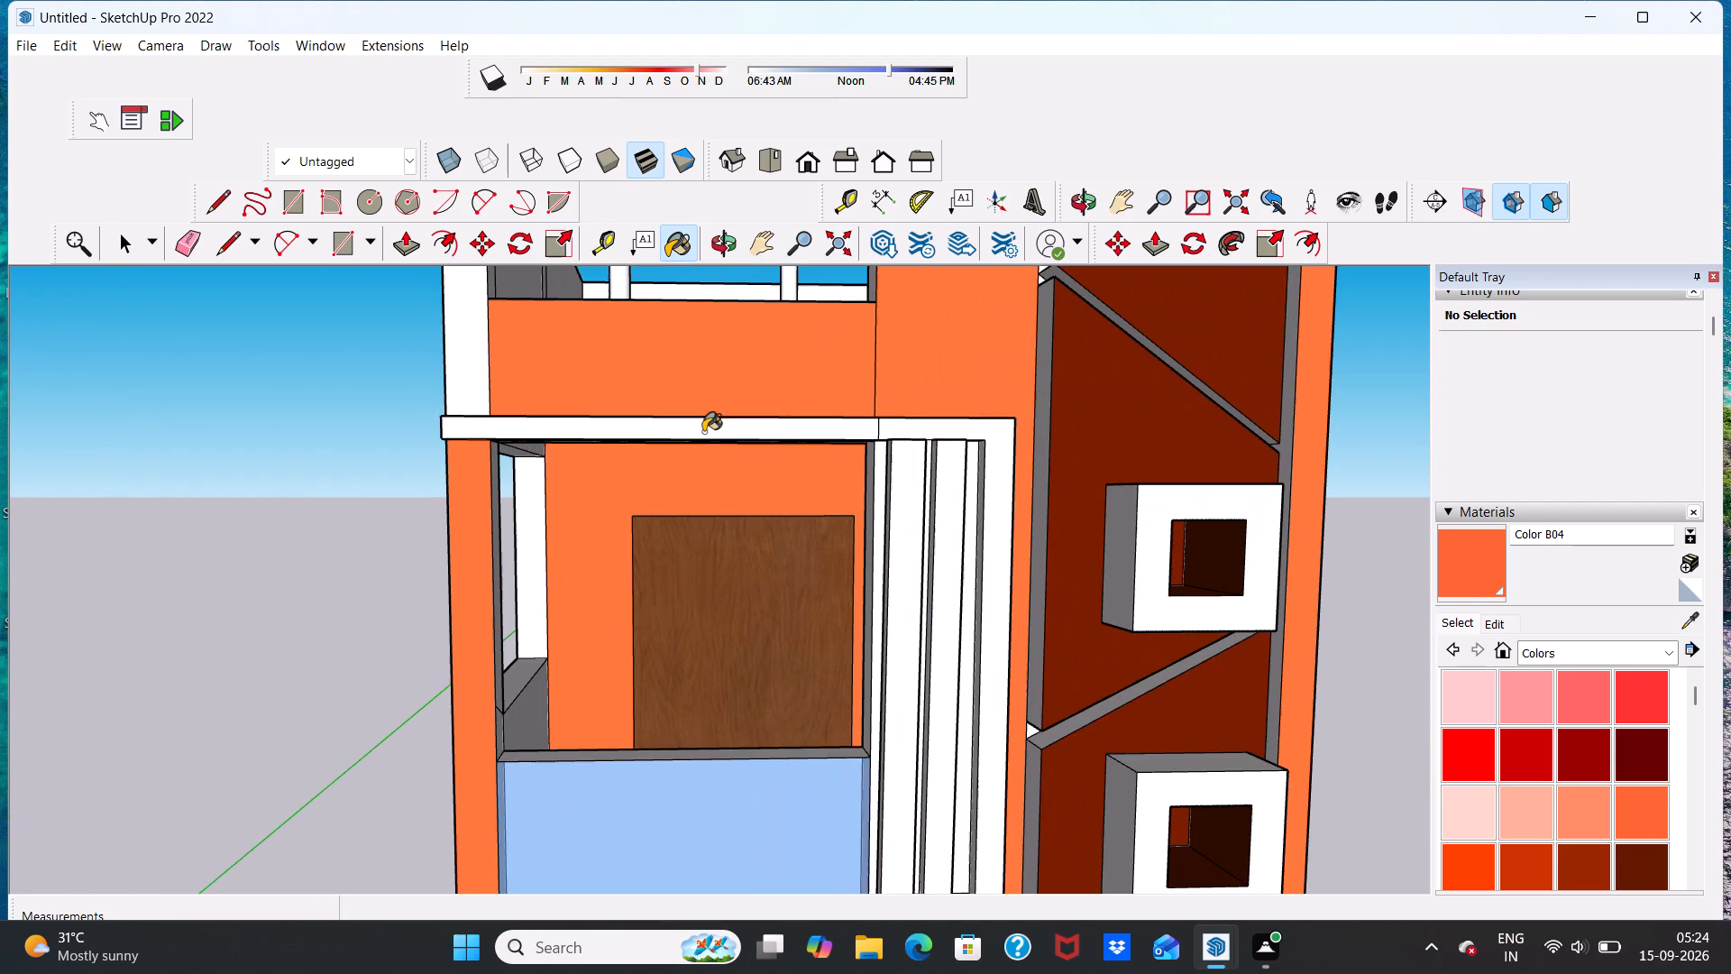
click(703, 432)
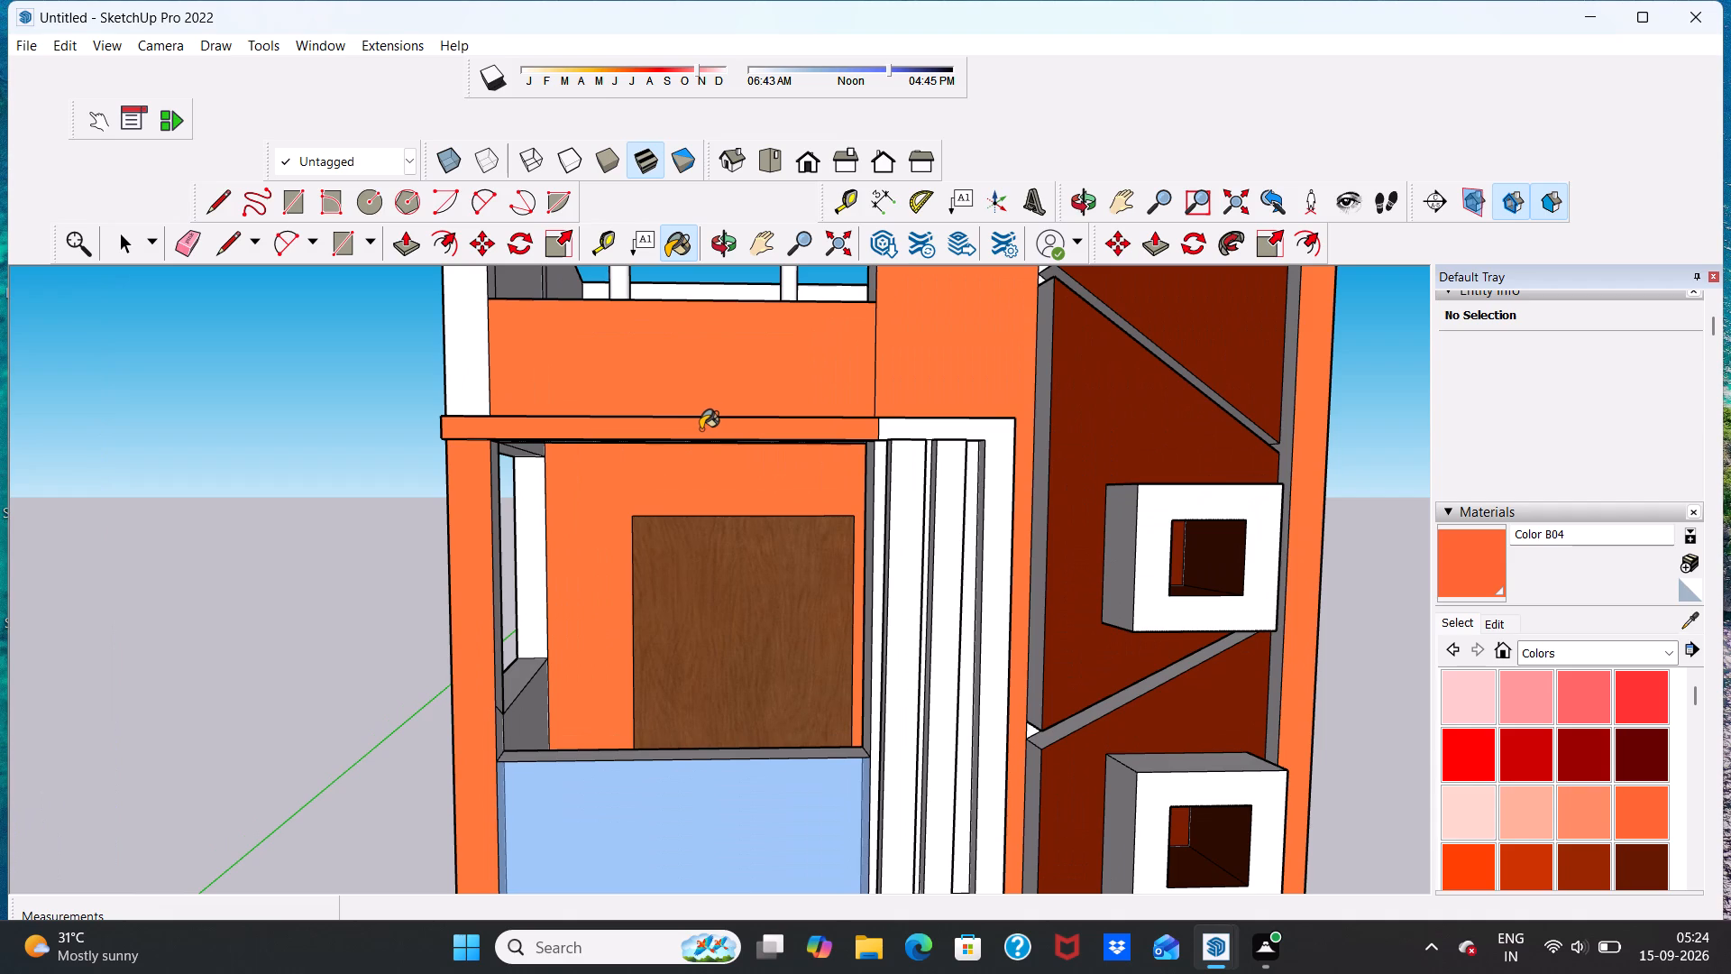
scroll(697, 427, down, 12)
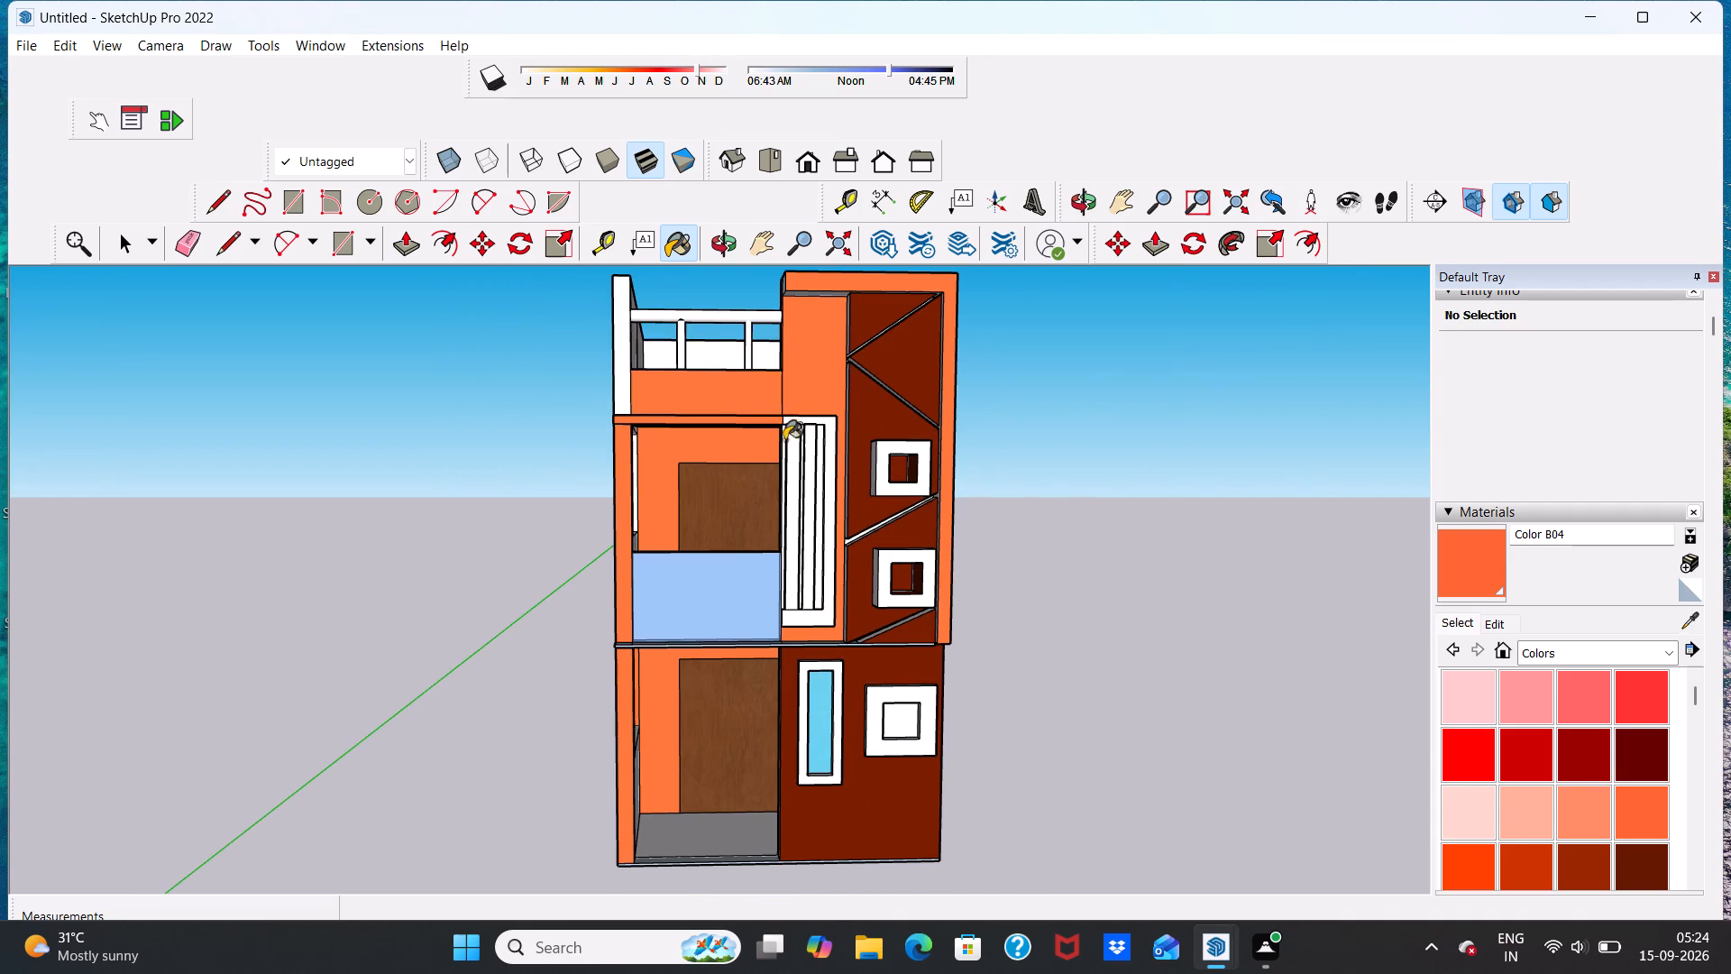
Paint the frame around the first-floor vertical strips and the roof terrace's front corner pillar with Color B04.
scroll(843, 526, up, 11)
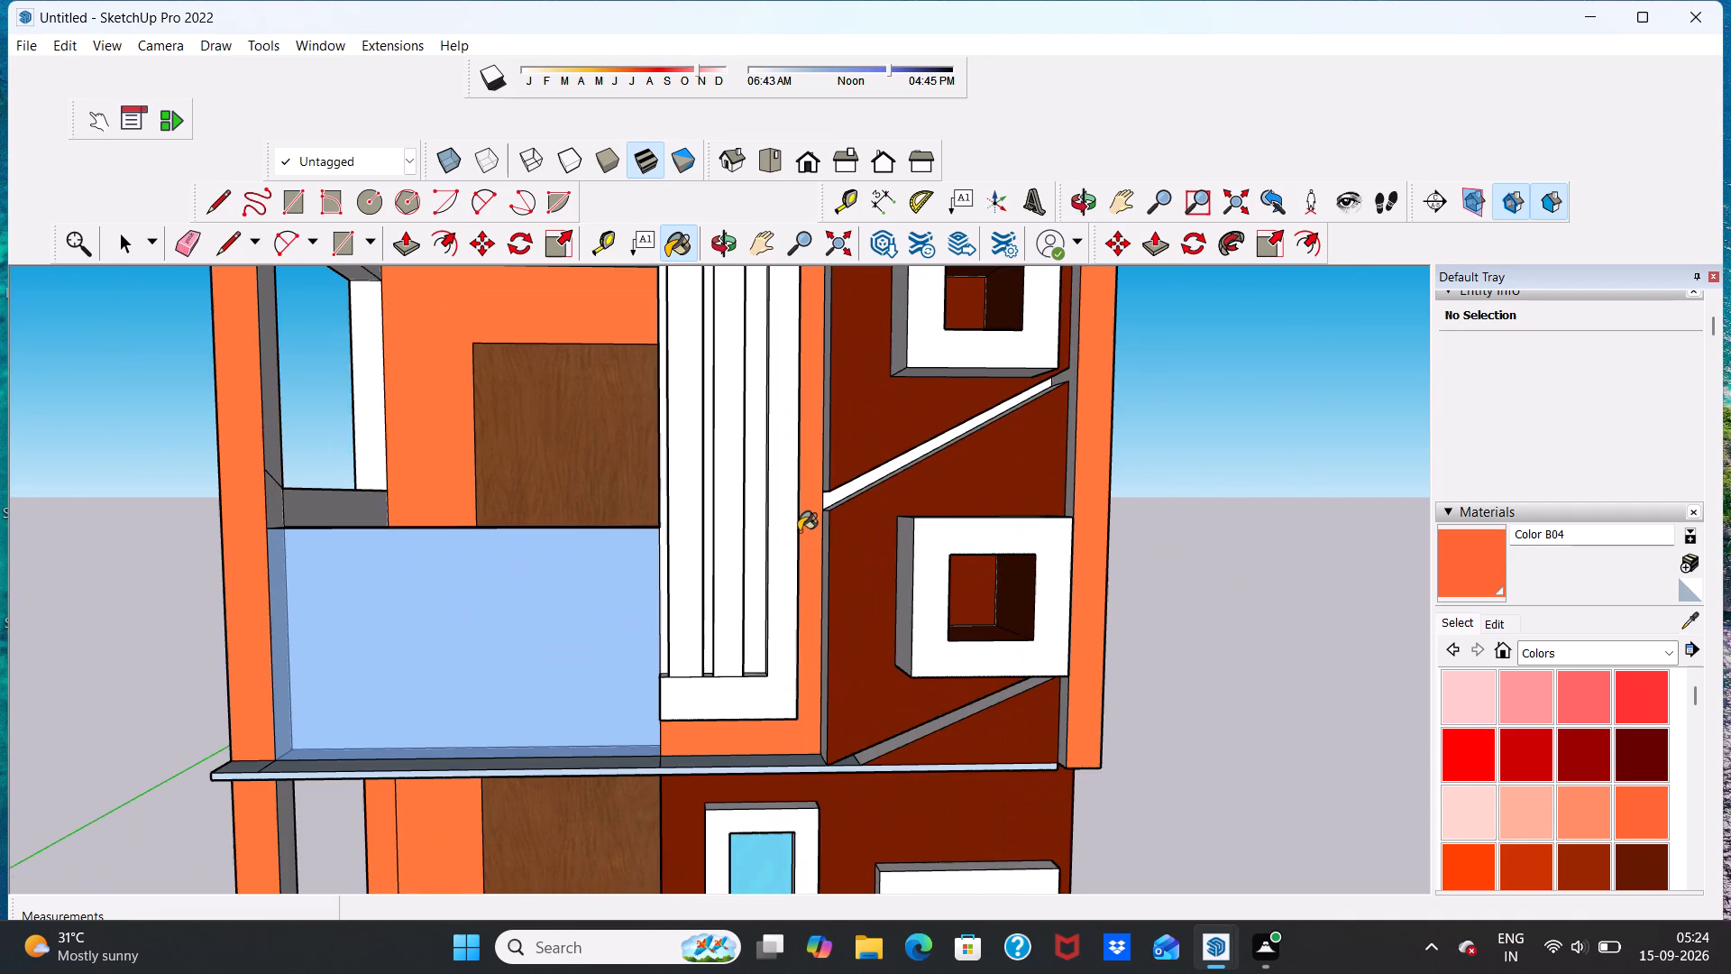
click(787, 539)
scroll(791, 537, down, 11)
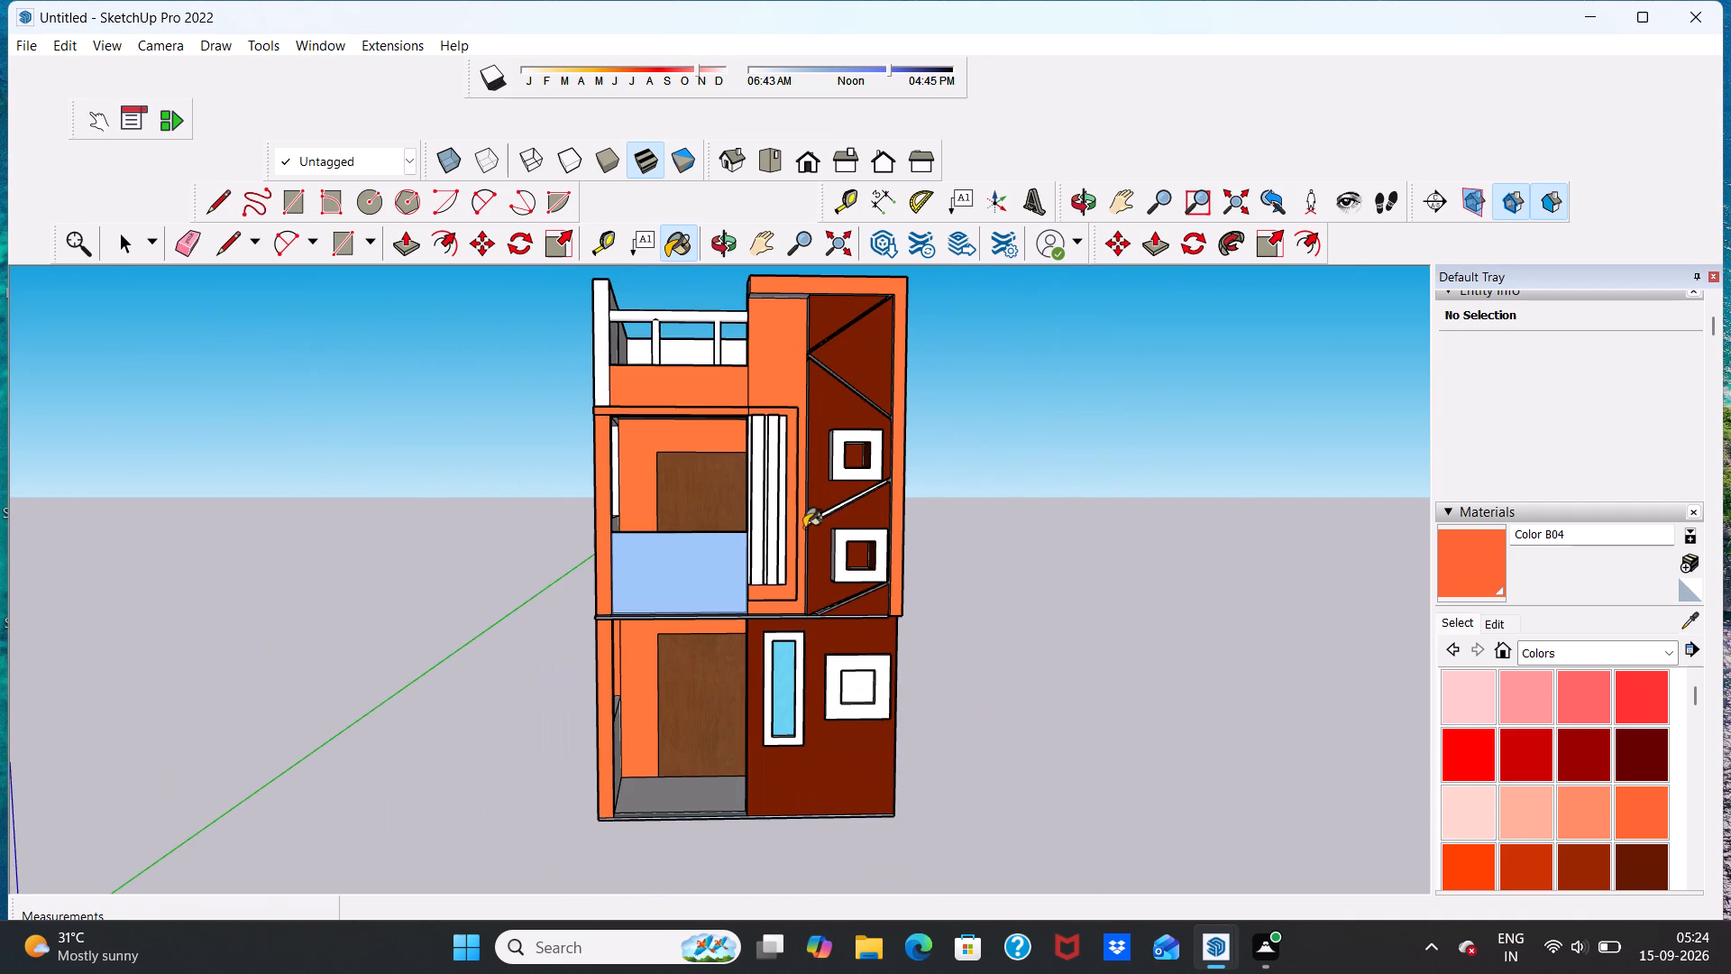
scroll(638, 467, down, 4)
scroll(626, 387, up, 6)
click(606, 378)
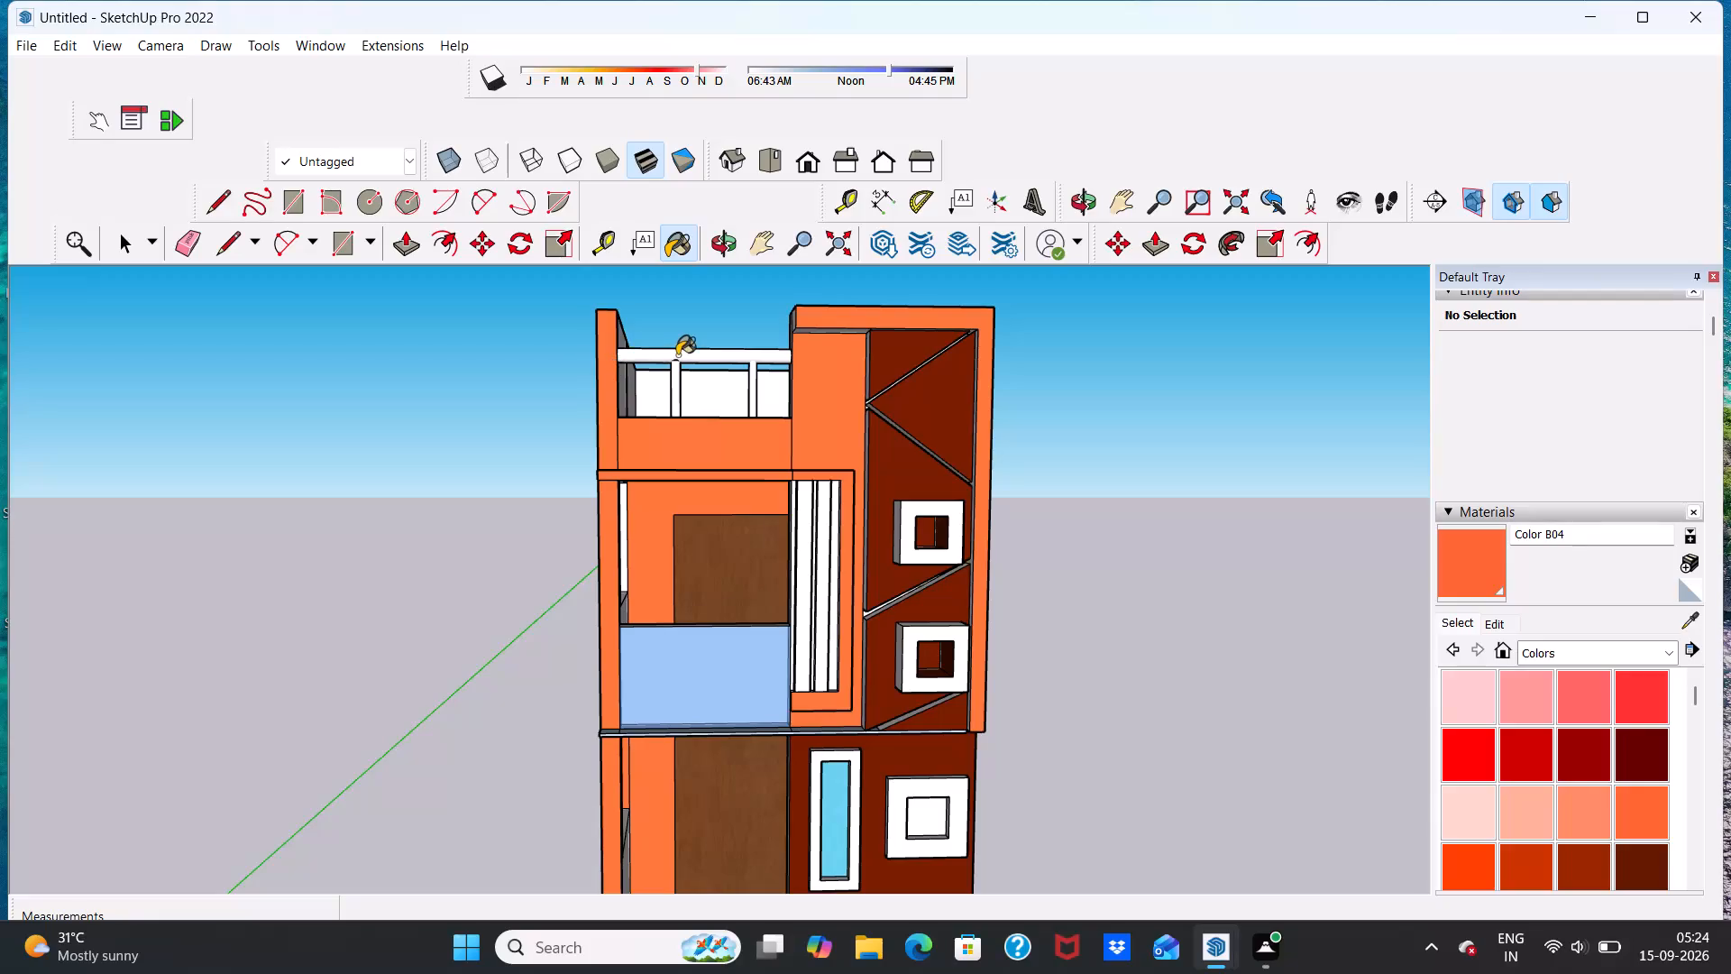
scroll(603, 384, down, 8)
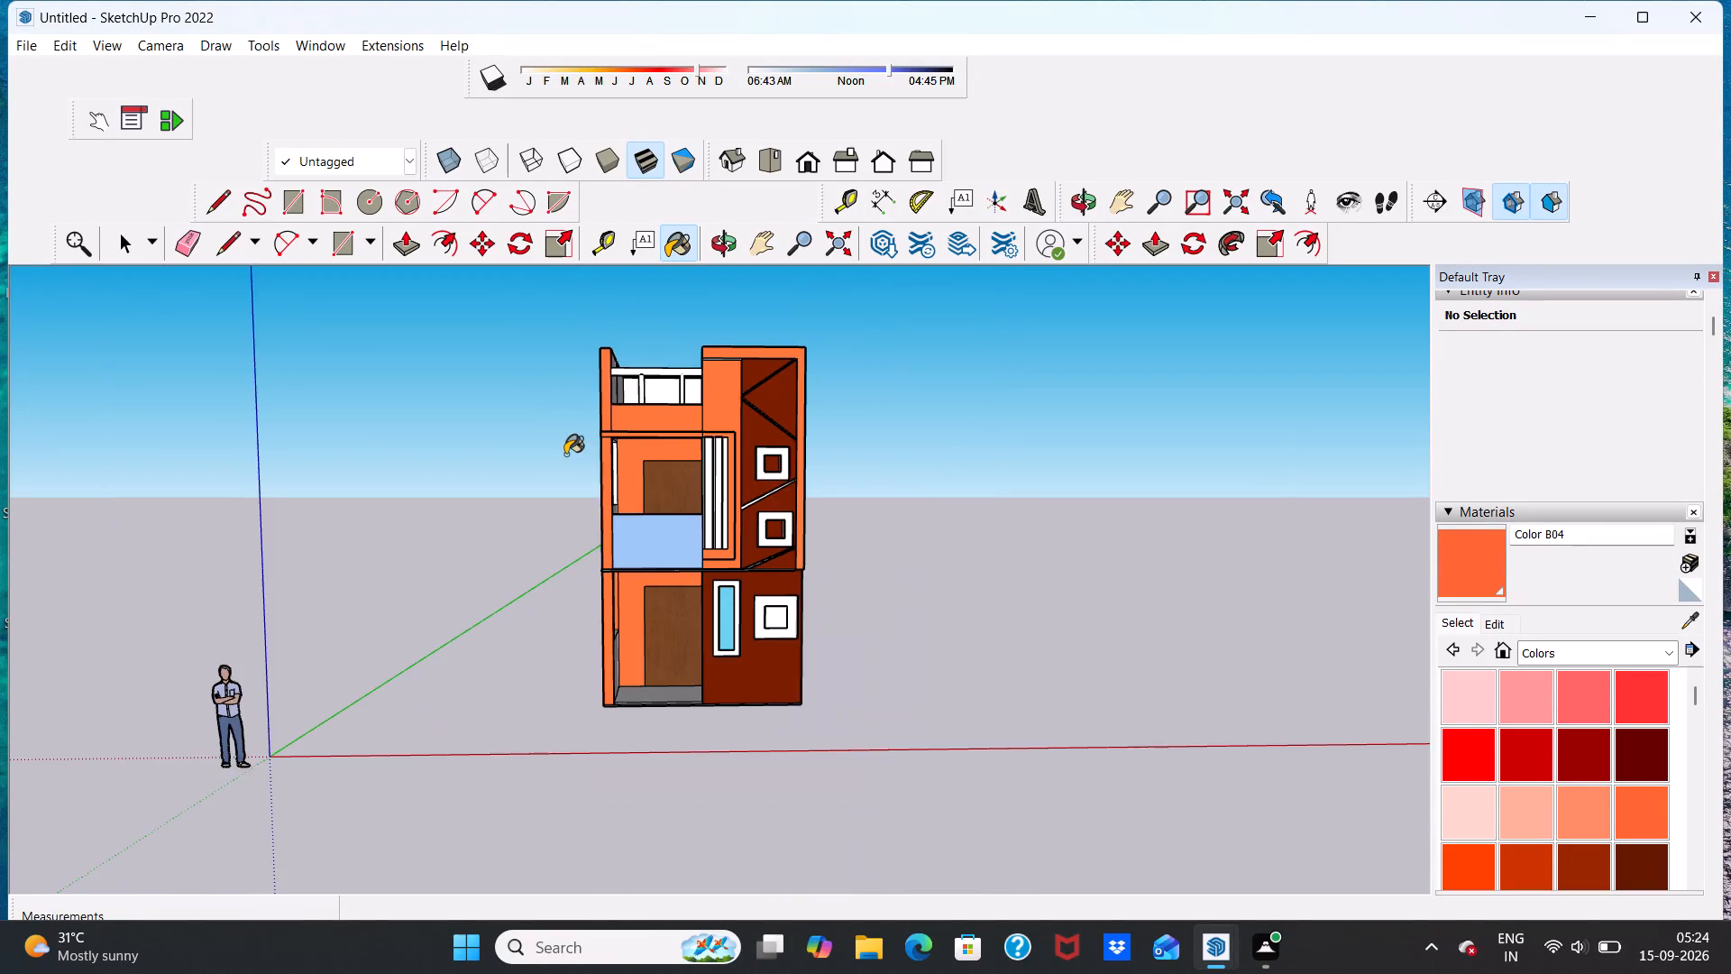
Paint the rear column of the first-floor balcony's side opening with Color B04.
middle_drag(563, 459, 597, 531)
middle_drag(571, 460, 719, 504)
scroll(600, 482, up, 10)
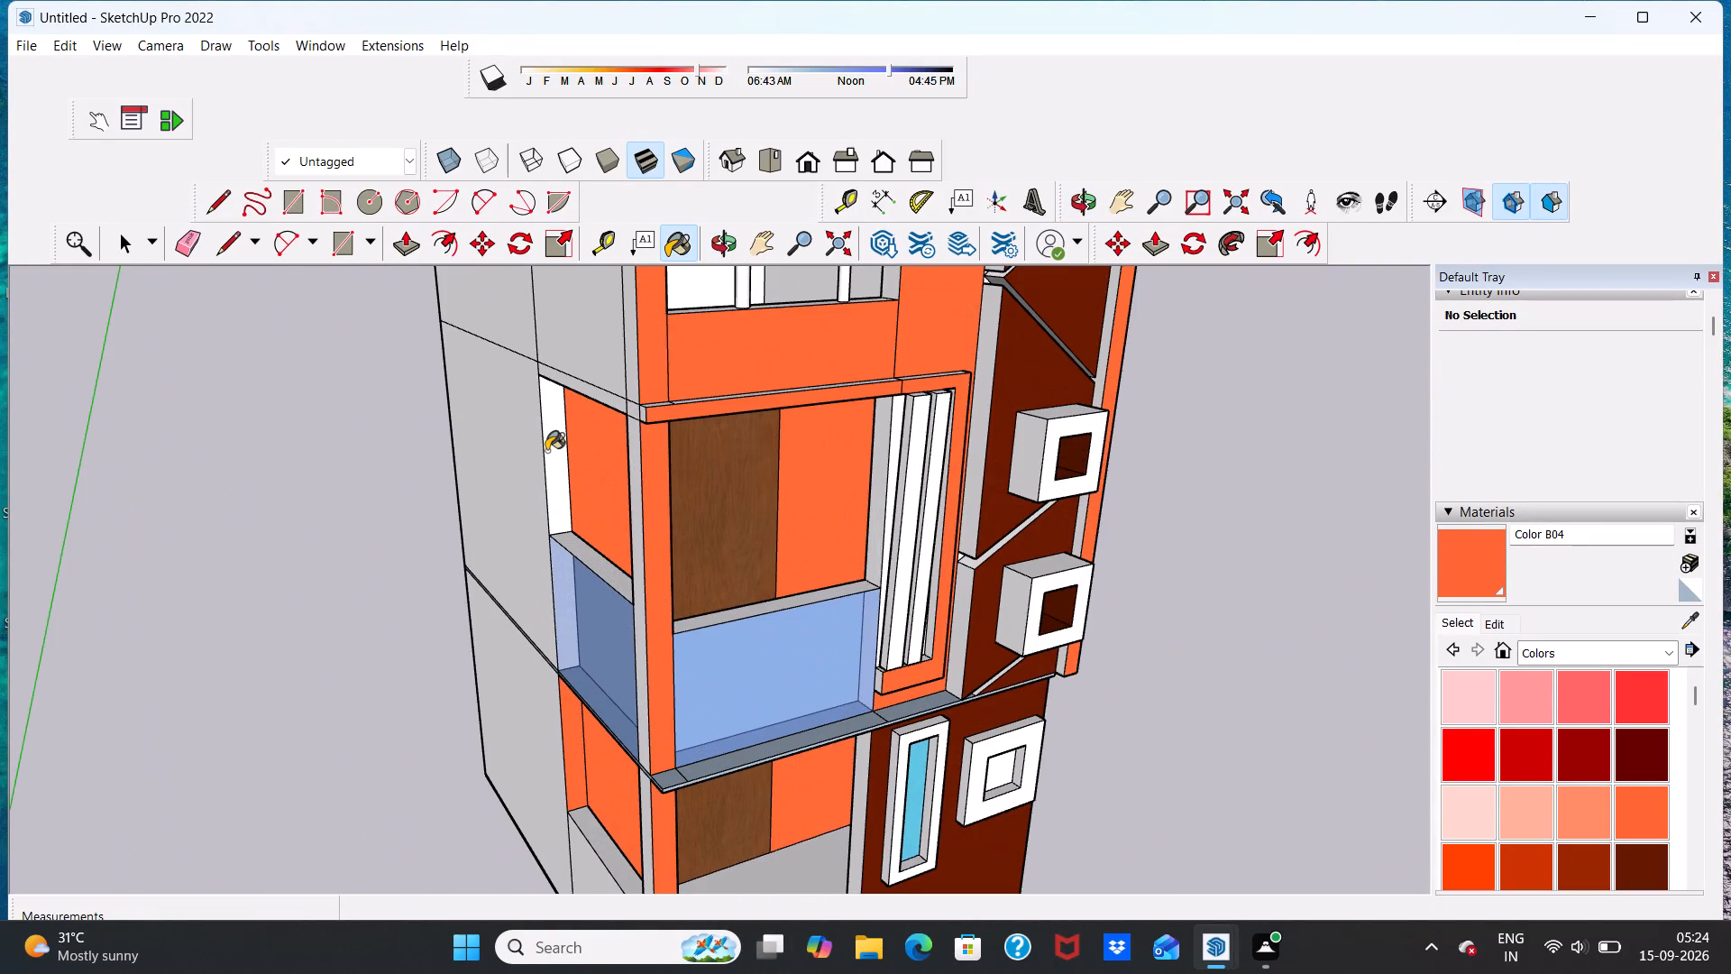
click(546, 451)
scroll(600, 435, down, 10)
scroll(569, 532, up, 6)
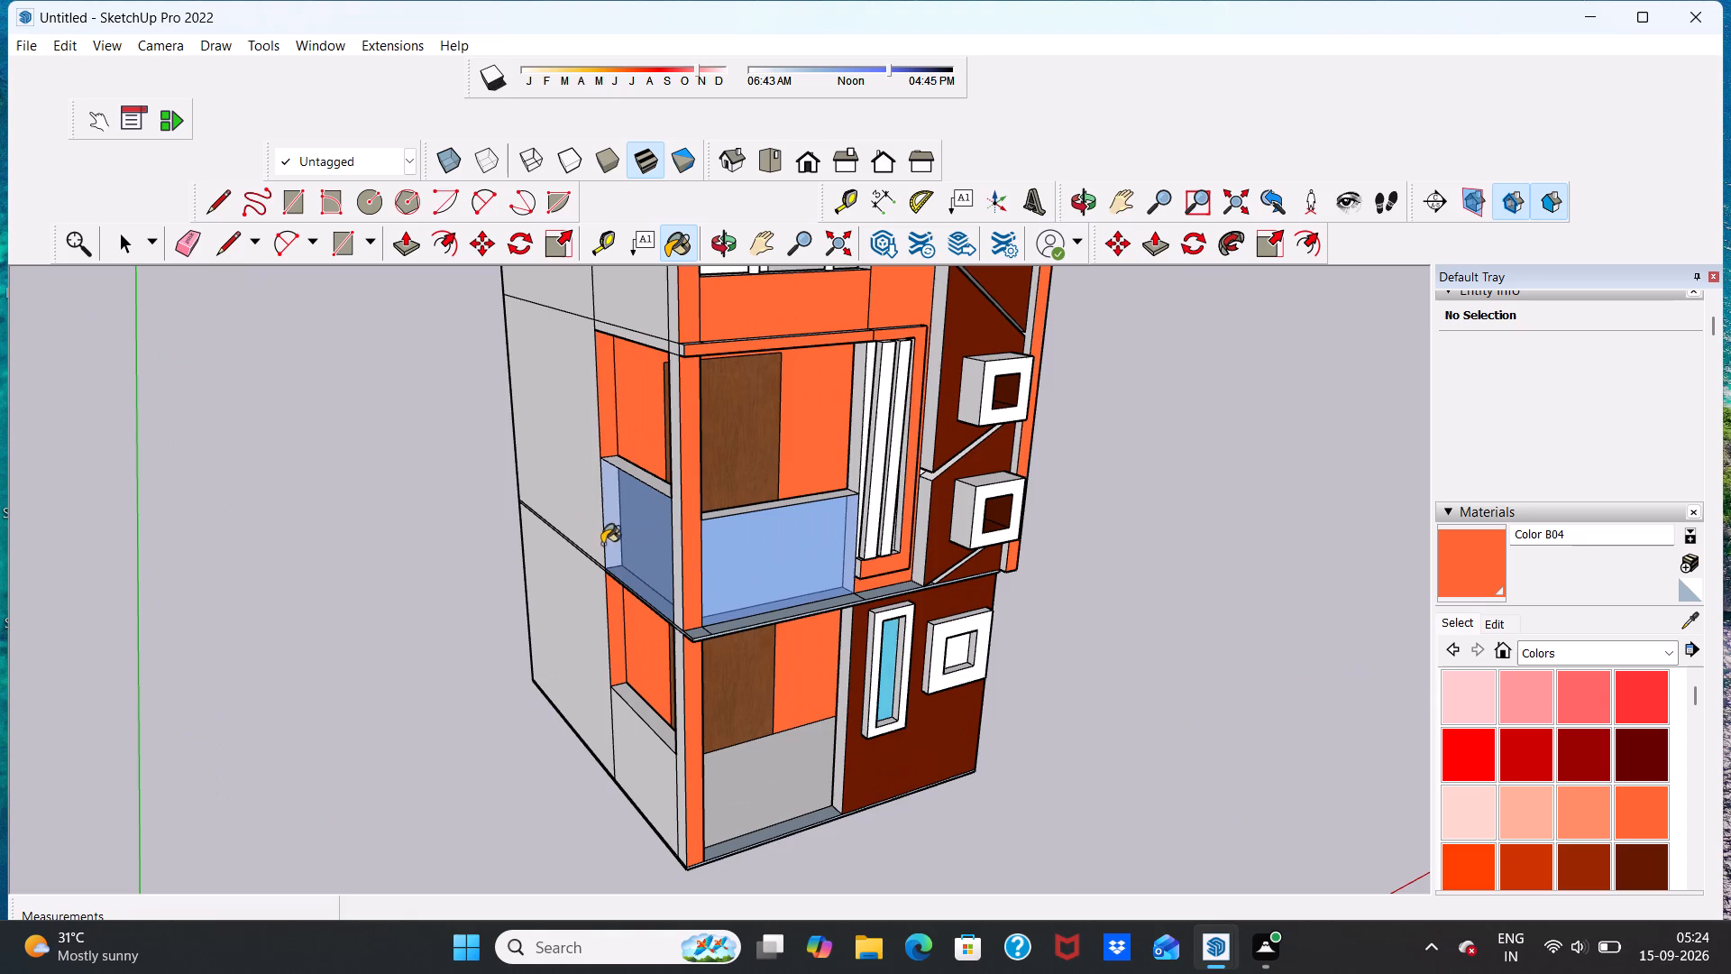
Paint the ground-floor porch's low side wall, its top ledge and the front pillar's inner face with Color B04.
scroll(600, 585, up, 5)
scroll(623, 539, down, 10)
middle_drag(675, 561, 655, 563)
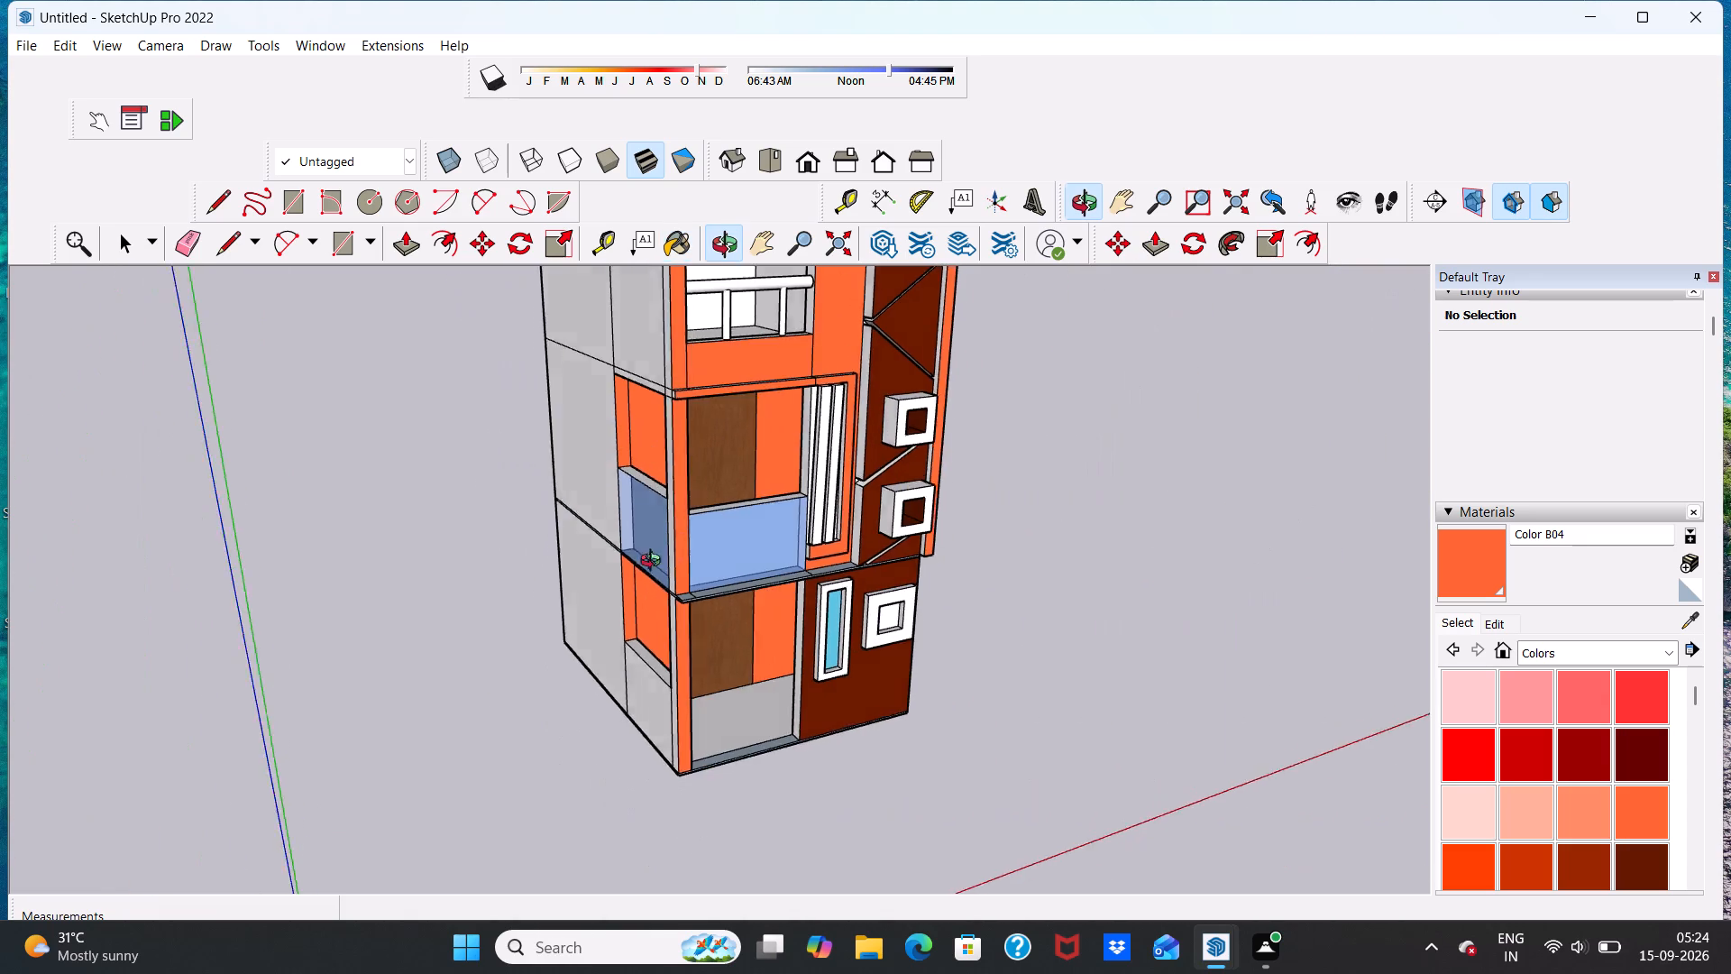
middle_drag(655, 563, 524, 514)
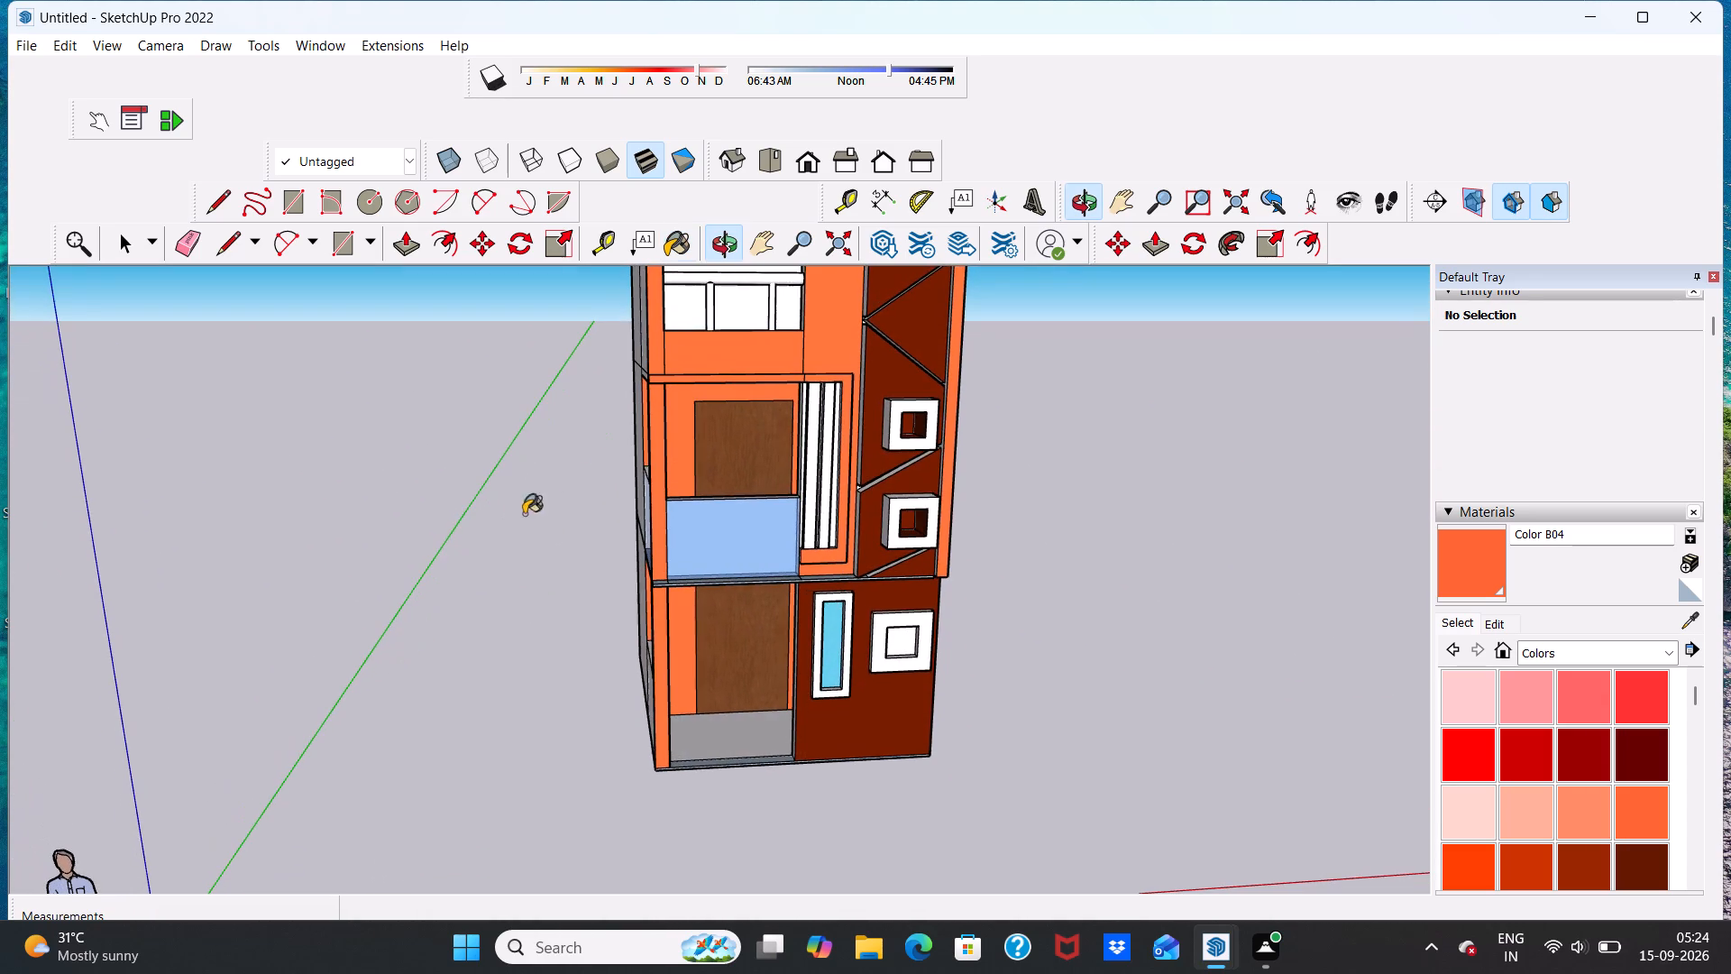
middle_drag(711, 662, 580, 583)
scroll(765, 686, up, 8)
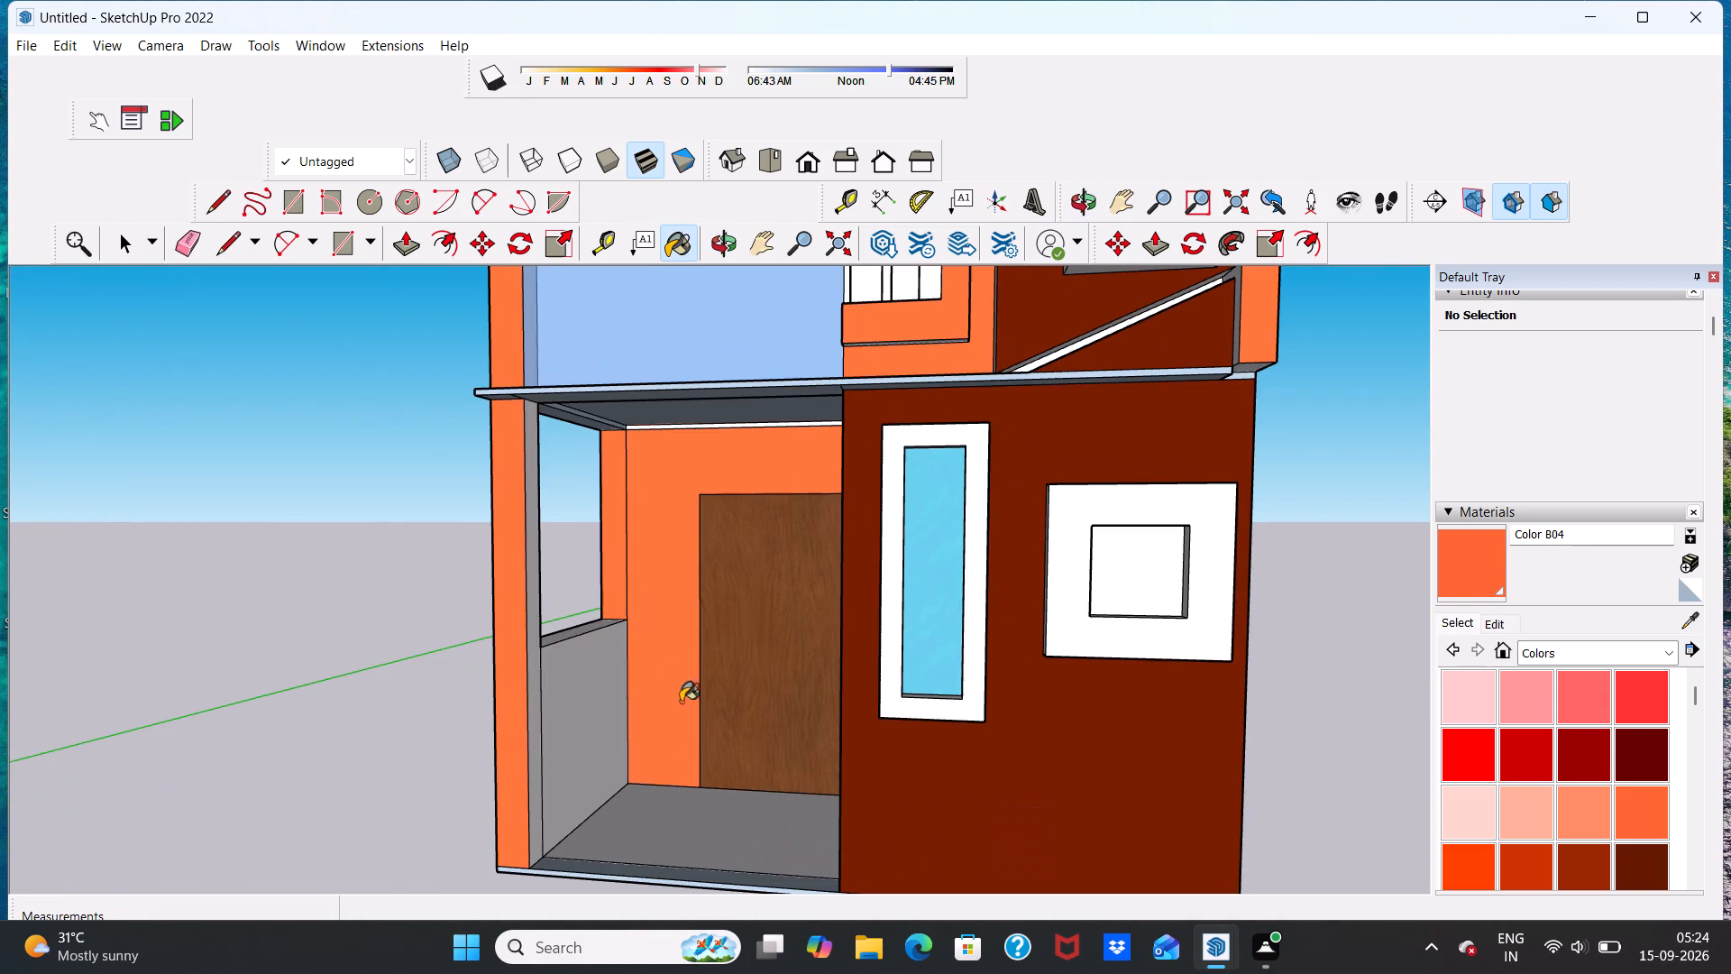
click(572, 681)
click(508, 691)
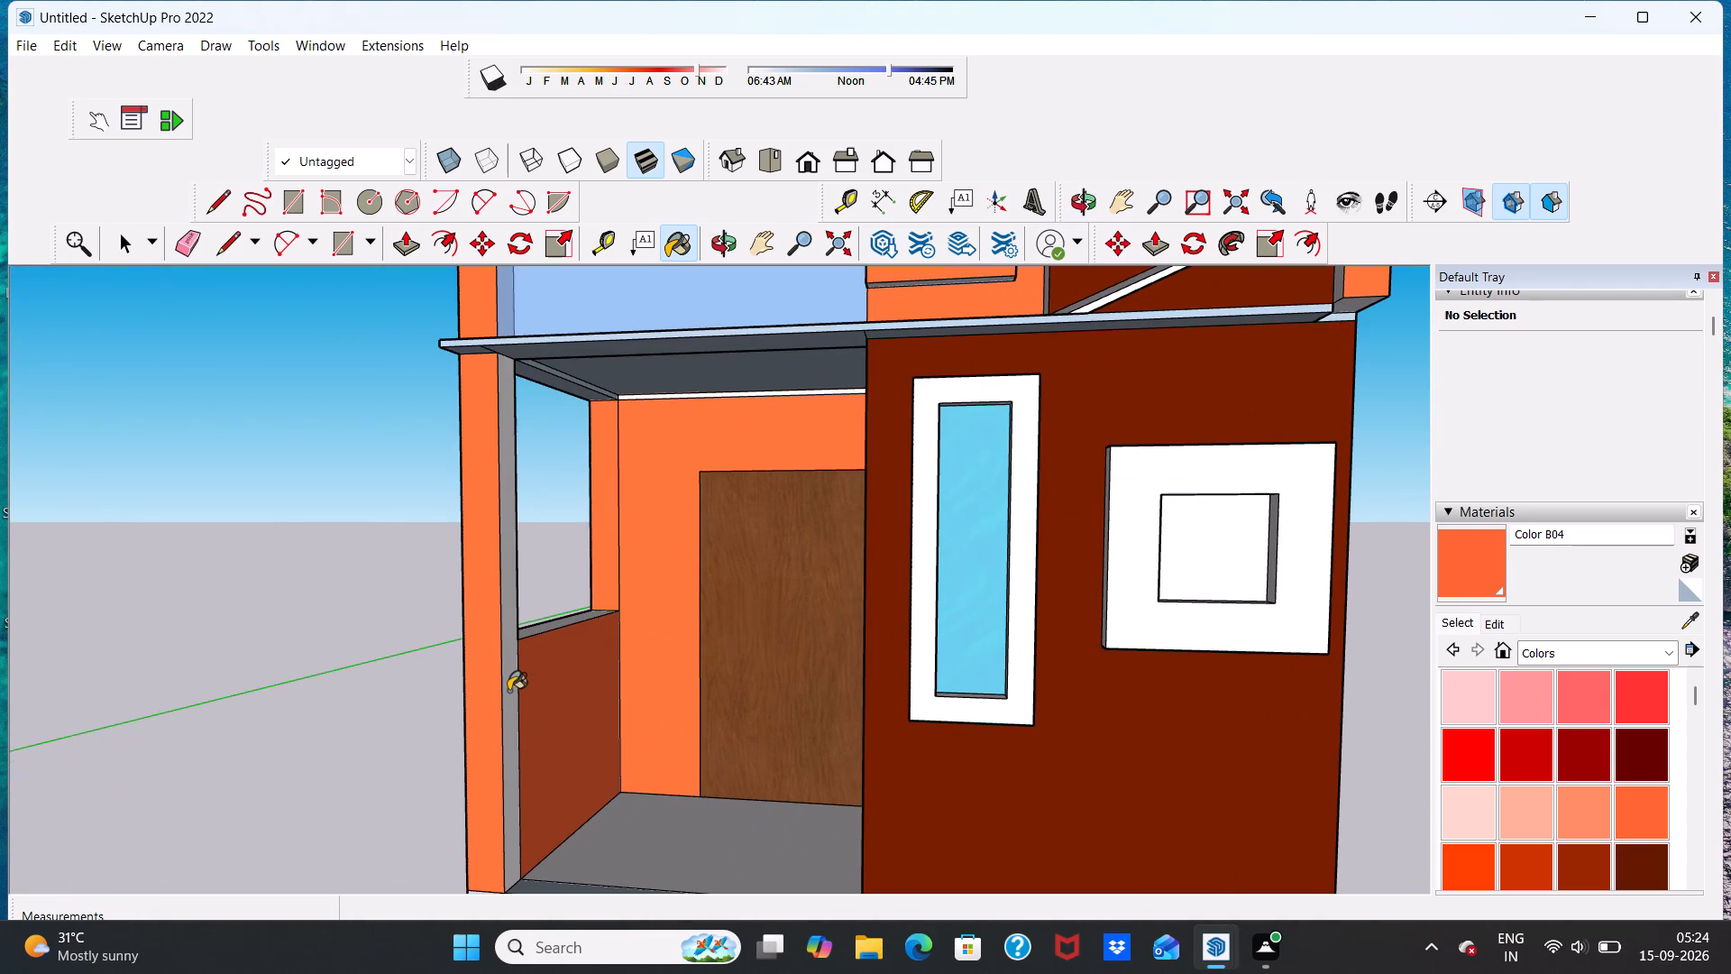
scroll(629, 648, down, 7)
scroll(623, 617, up, 11)
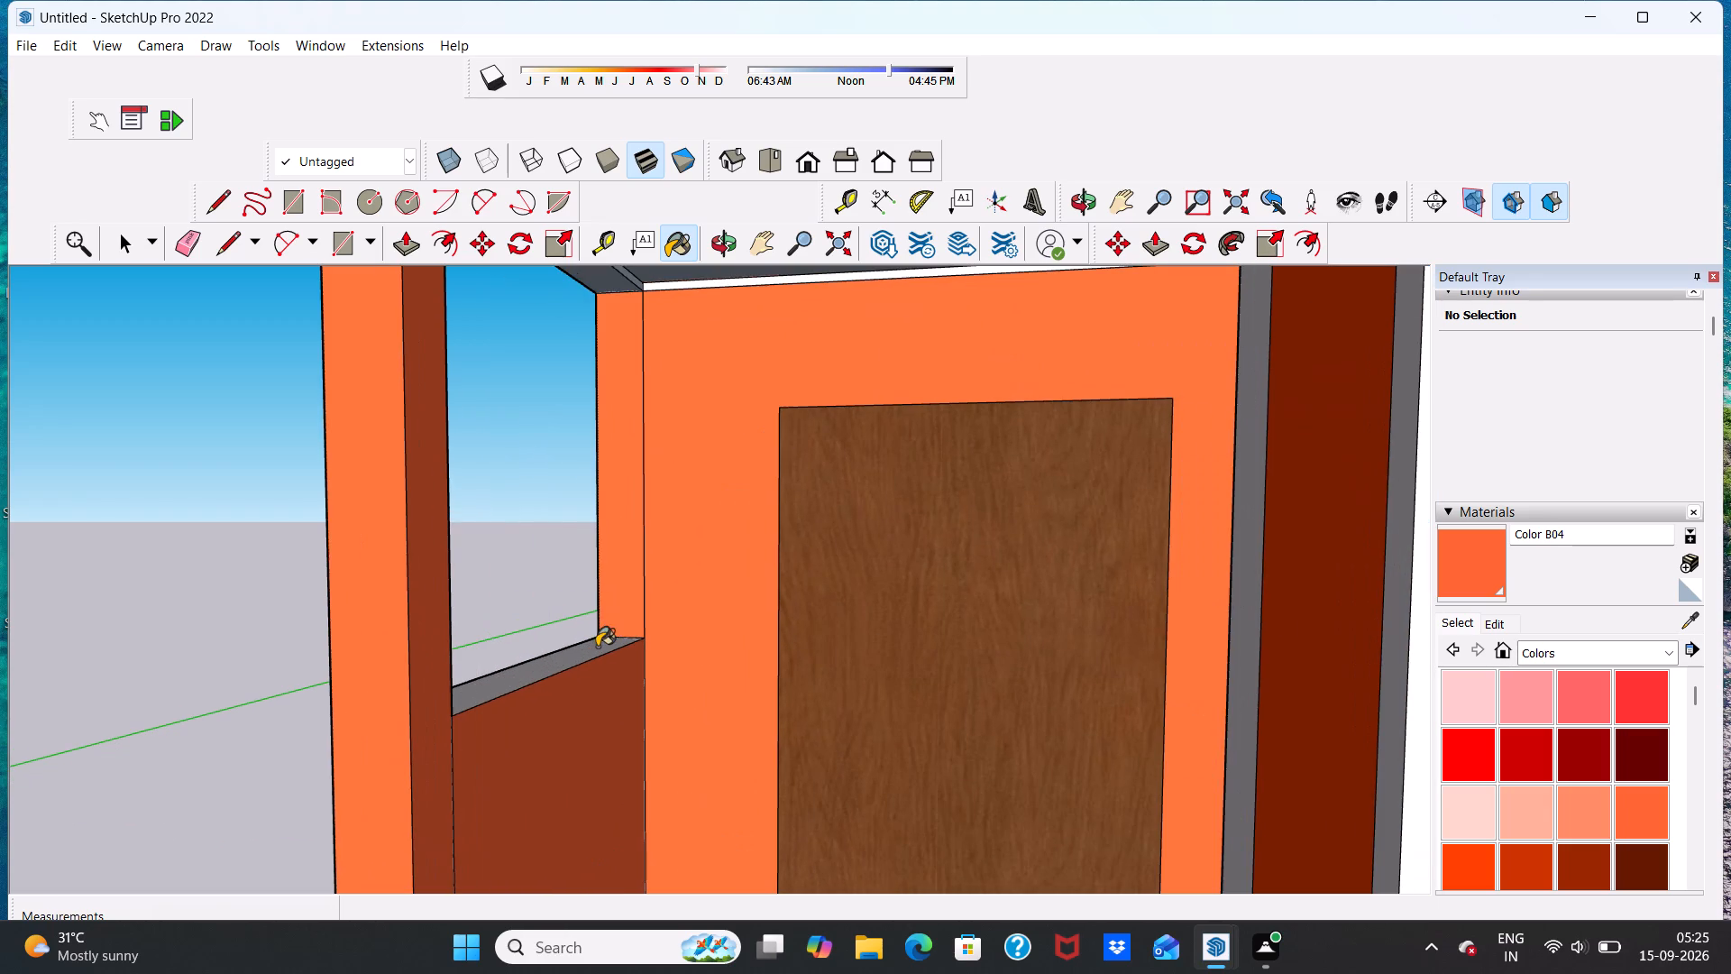
click(597, 647)
scroll(686, 640, down, 17)
Paint the first-floor balcony side parapet's inner face and top ledge and the front pillar's inner face with Color B04.
middle_drag(692, 606, 690, 704)
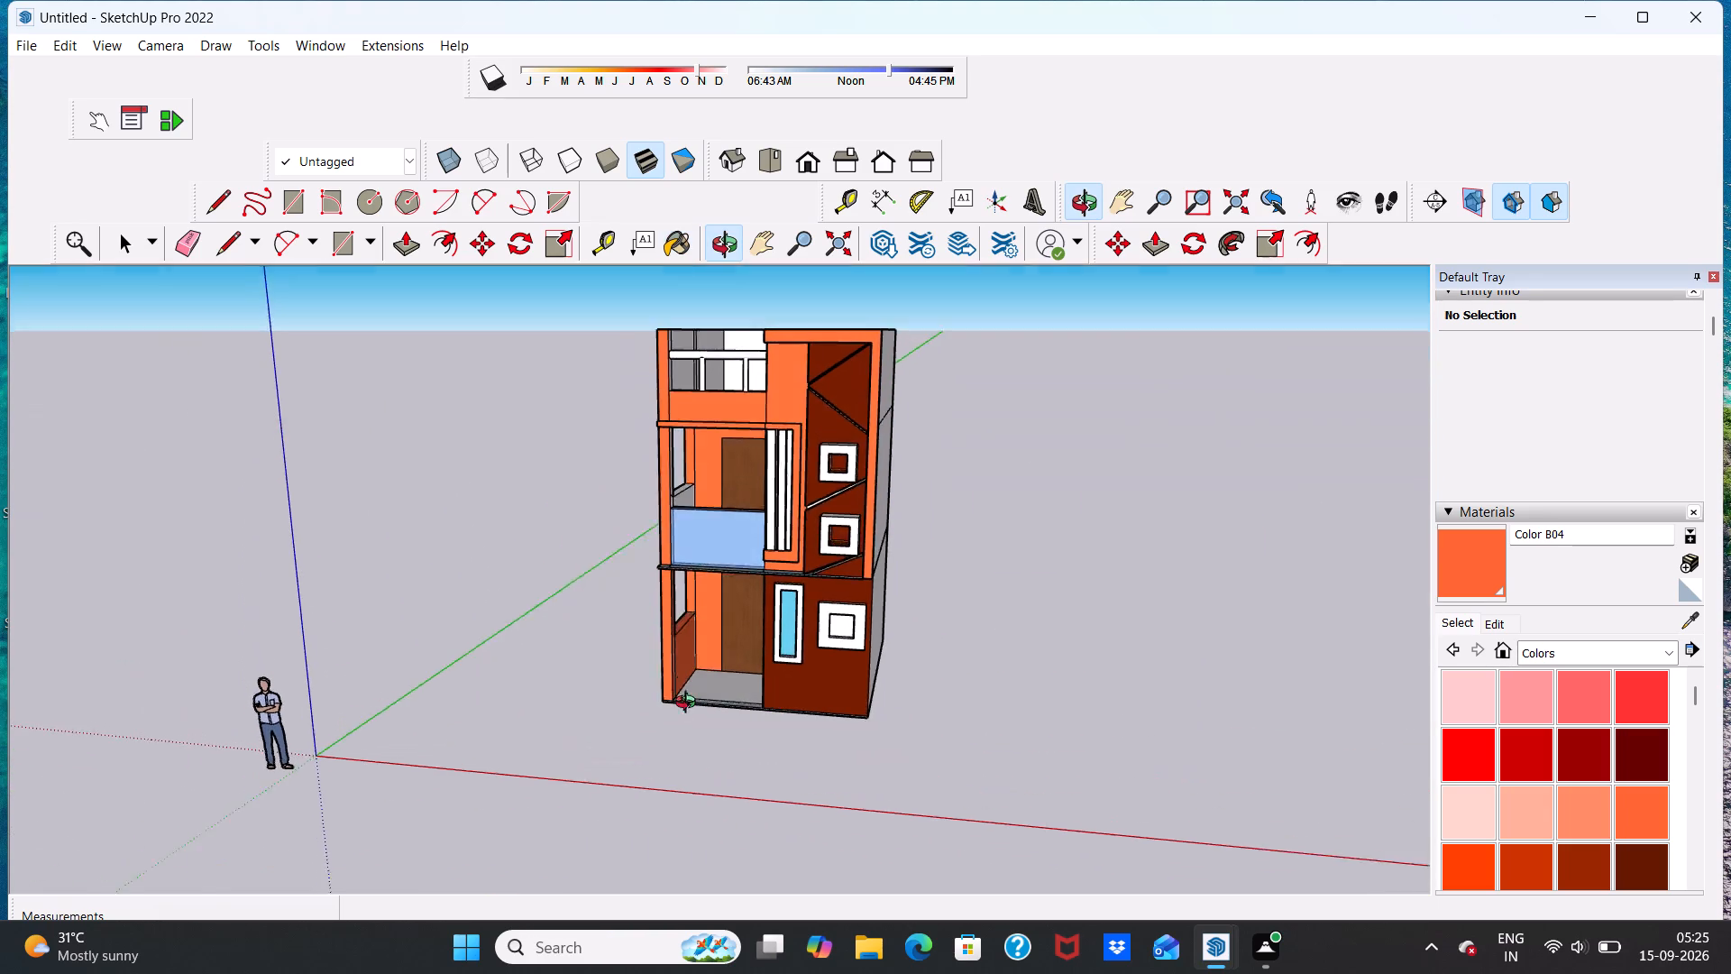
middle_drag(690, 704, 695, 739)
middle_drag(730, 493, 714, 553)
scroll(730, 479, up, 11)
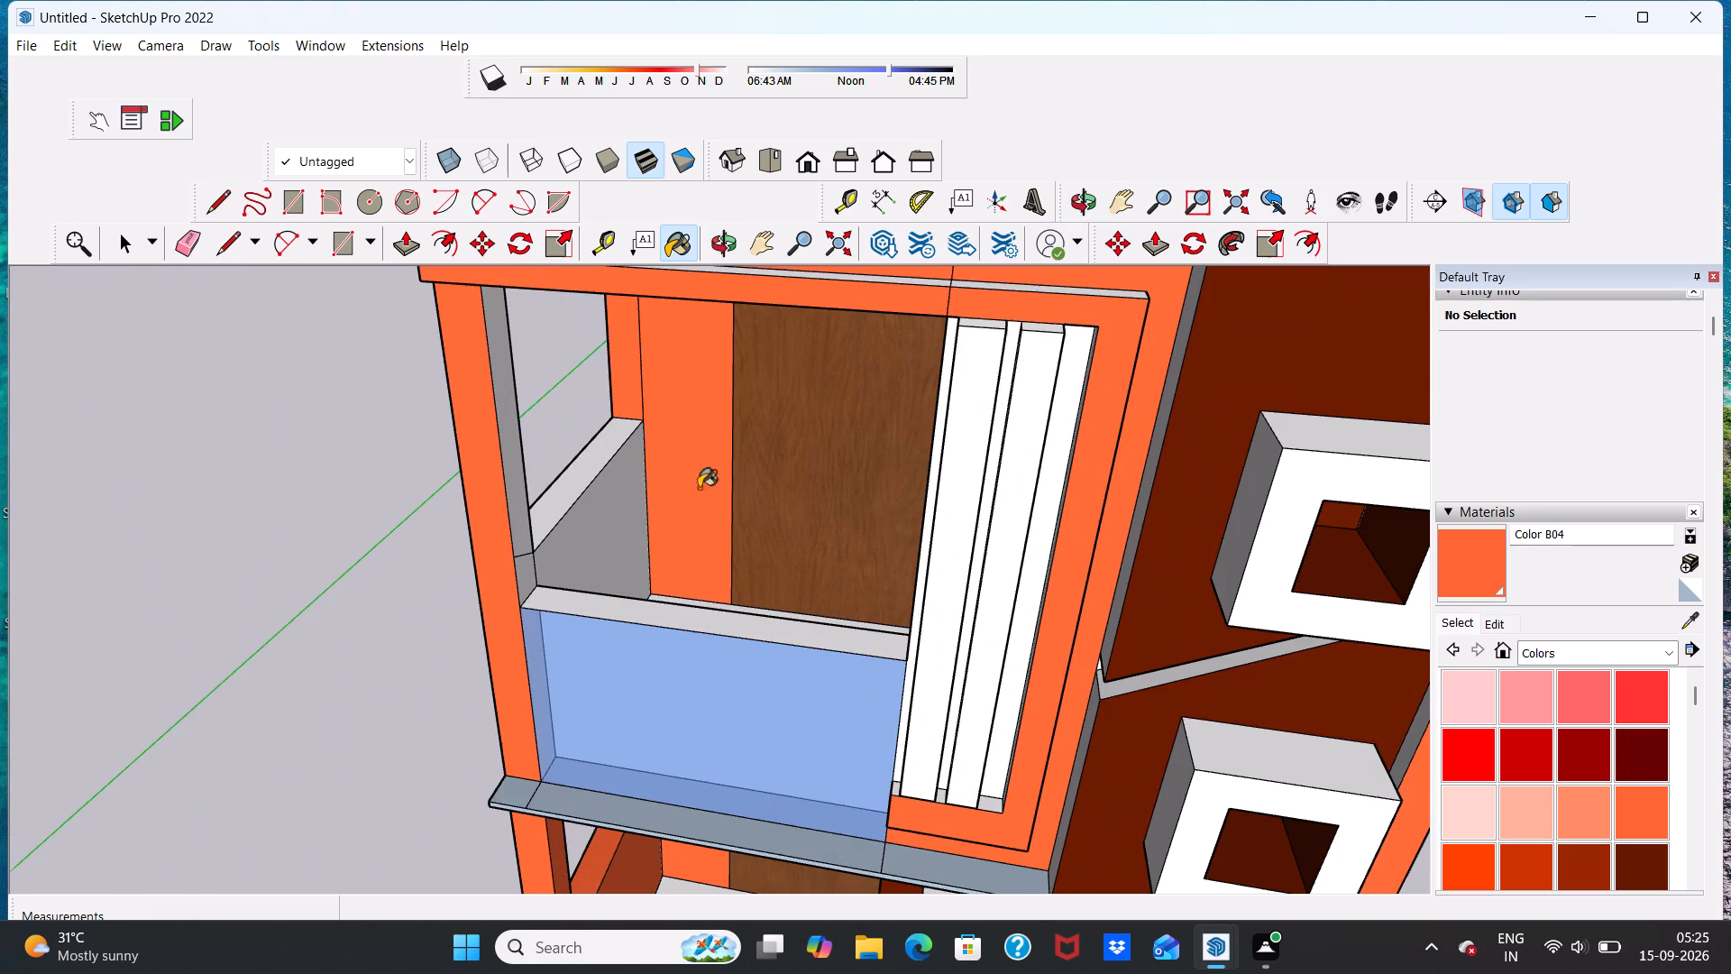
scroll(699, 488, up, 1)
click(596, 505)
click(552, 482)
scroll(639, 459, down, 7)
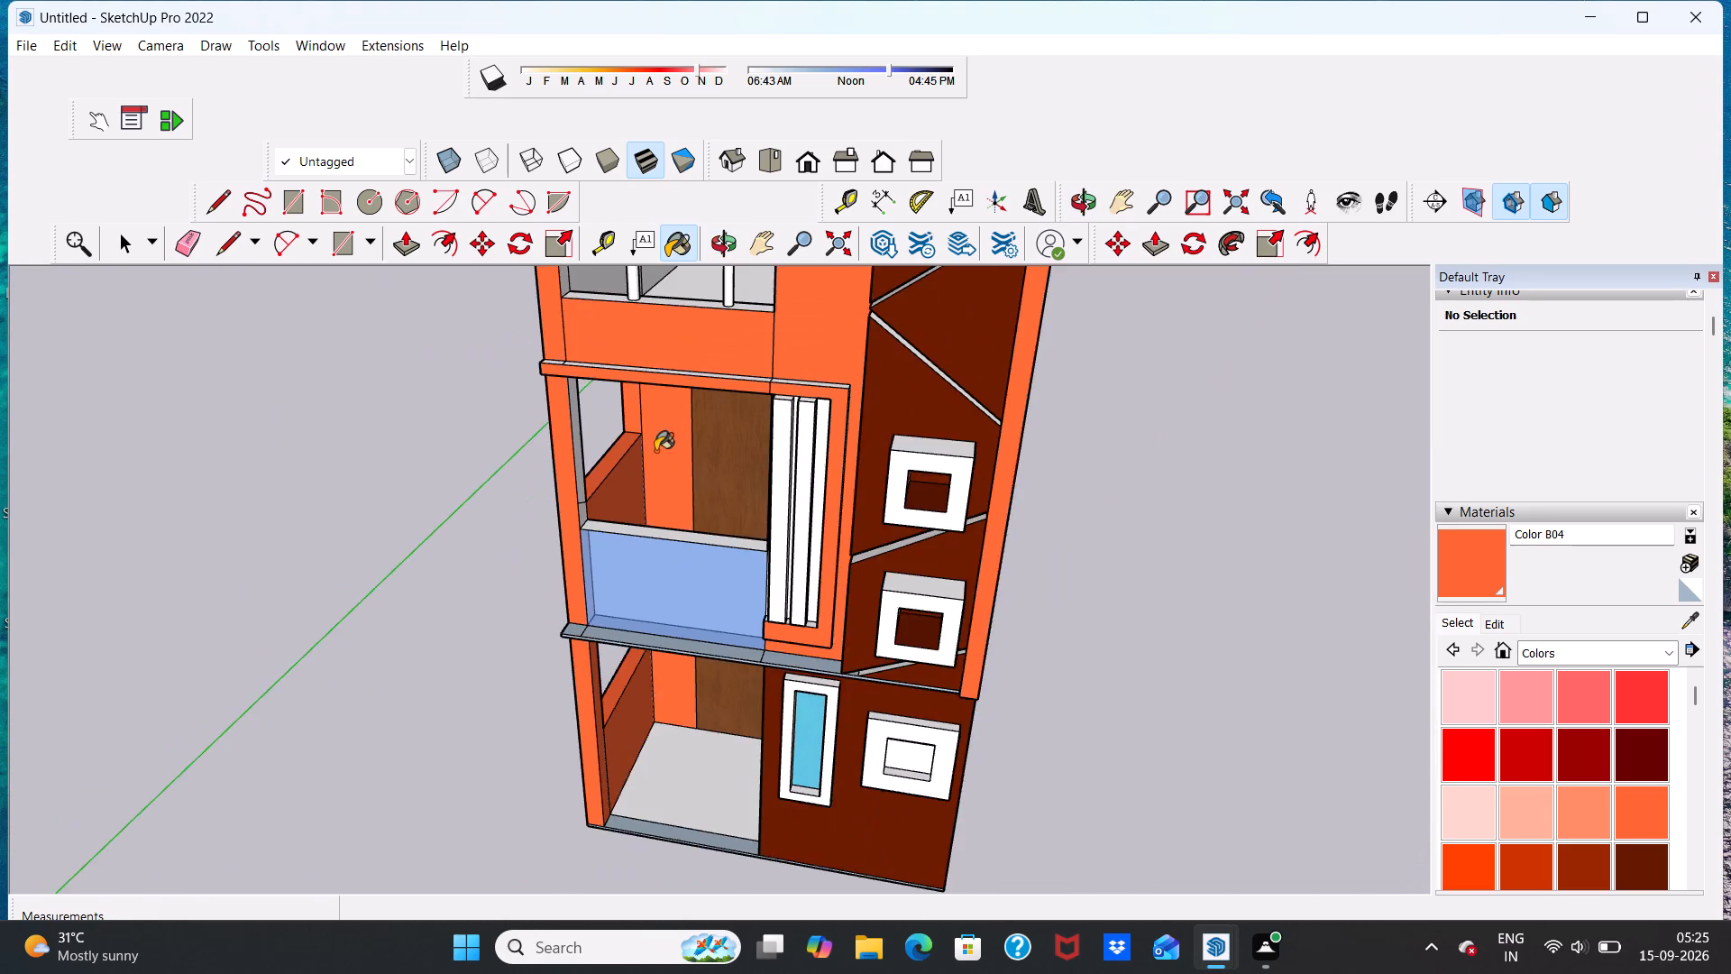
scroll(571, 467, up, 5)
click(589, 466)
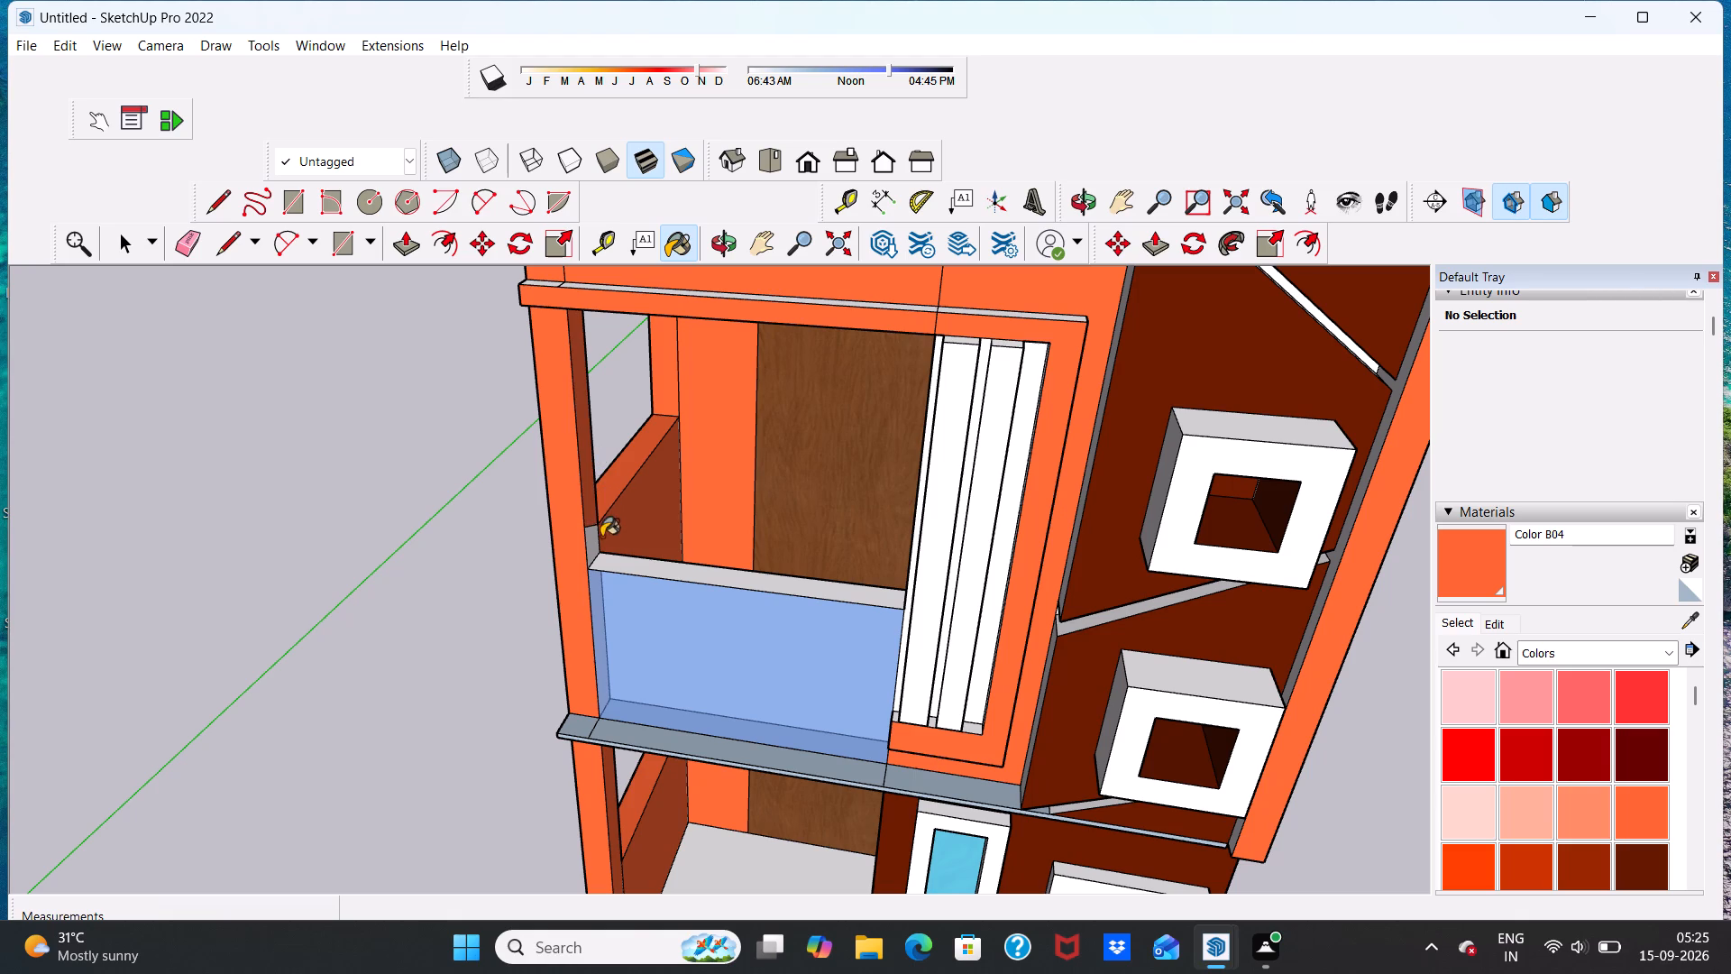
click(594, 541)
scroll(712, 515, down, 6)
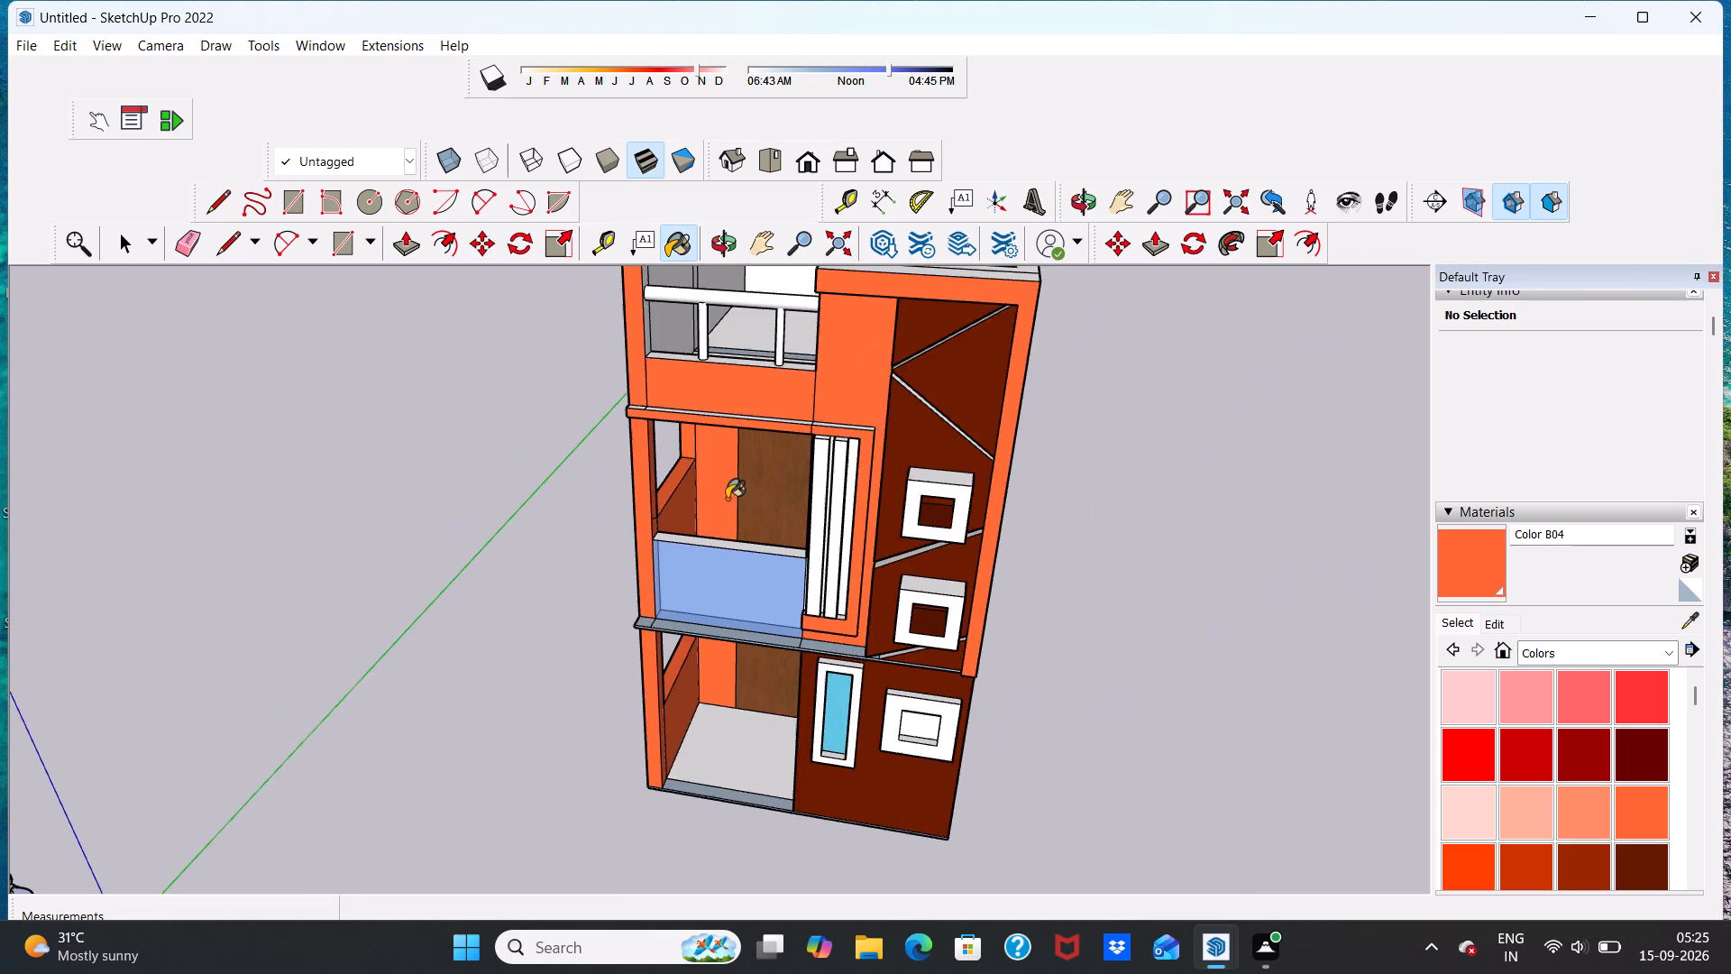
scroll(728, 497, down, 2)
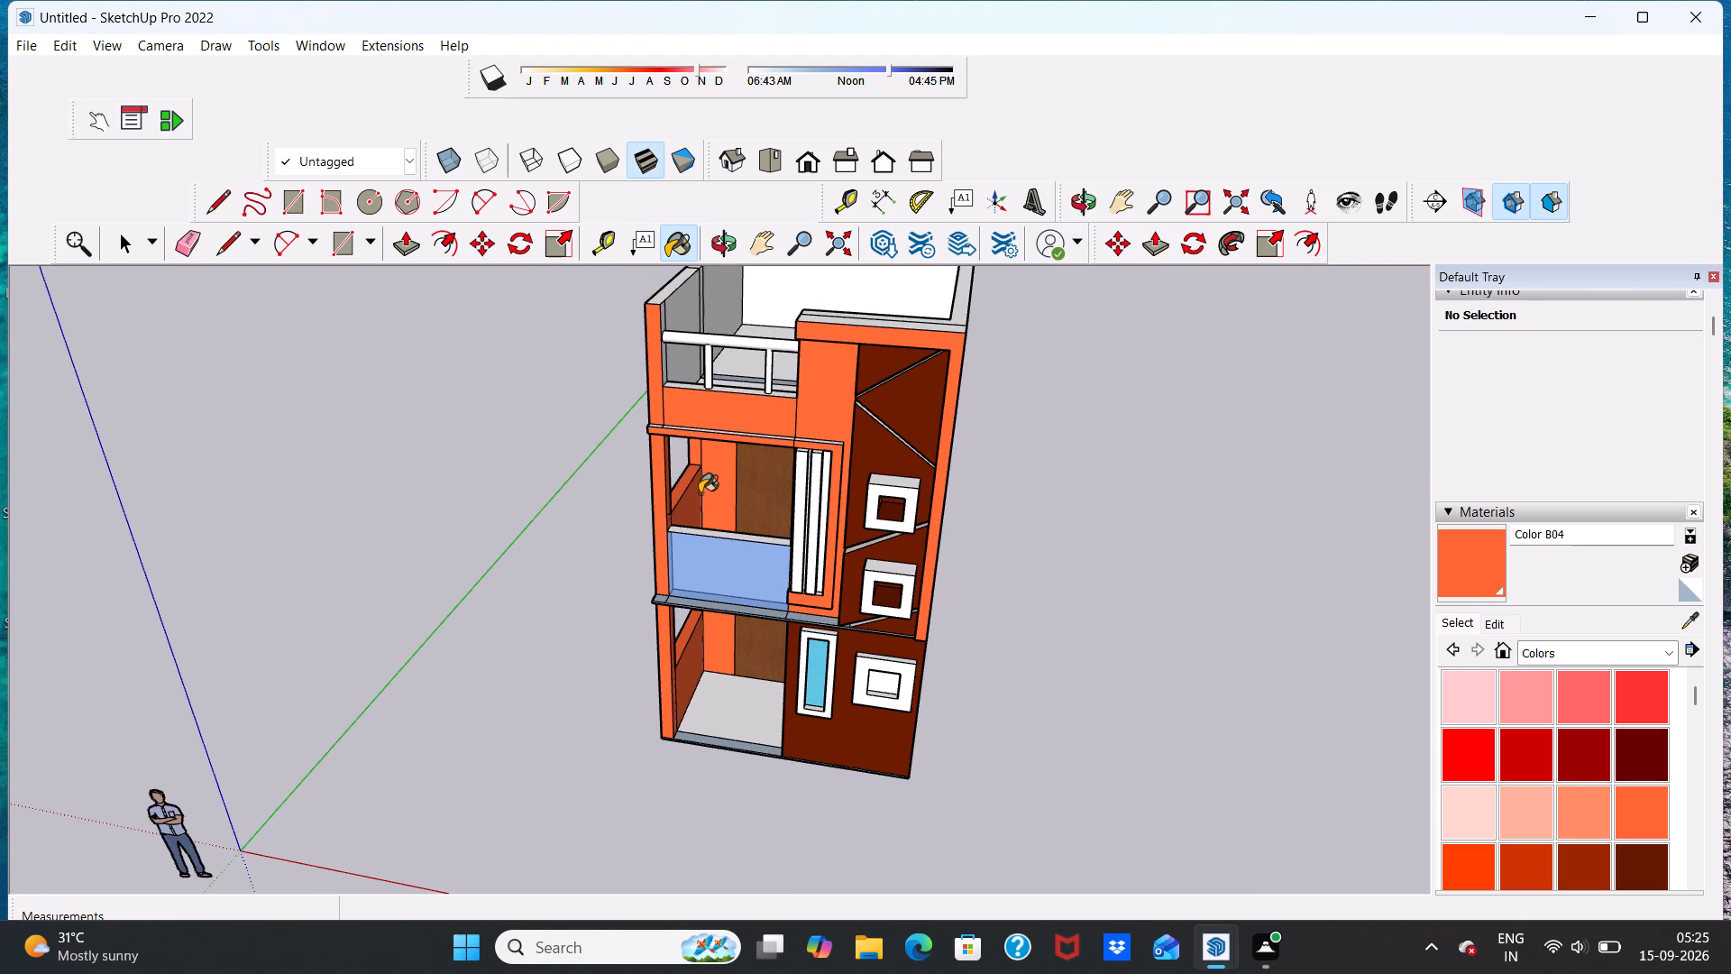
Paint the front edge and the exposed top surfaces of the slab below the first-floor balcony with Color B04.
middle_drag(715, 542, 768, 408)
scroll(744, 636, up, 11)
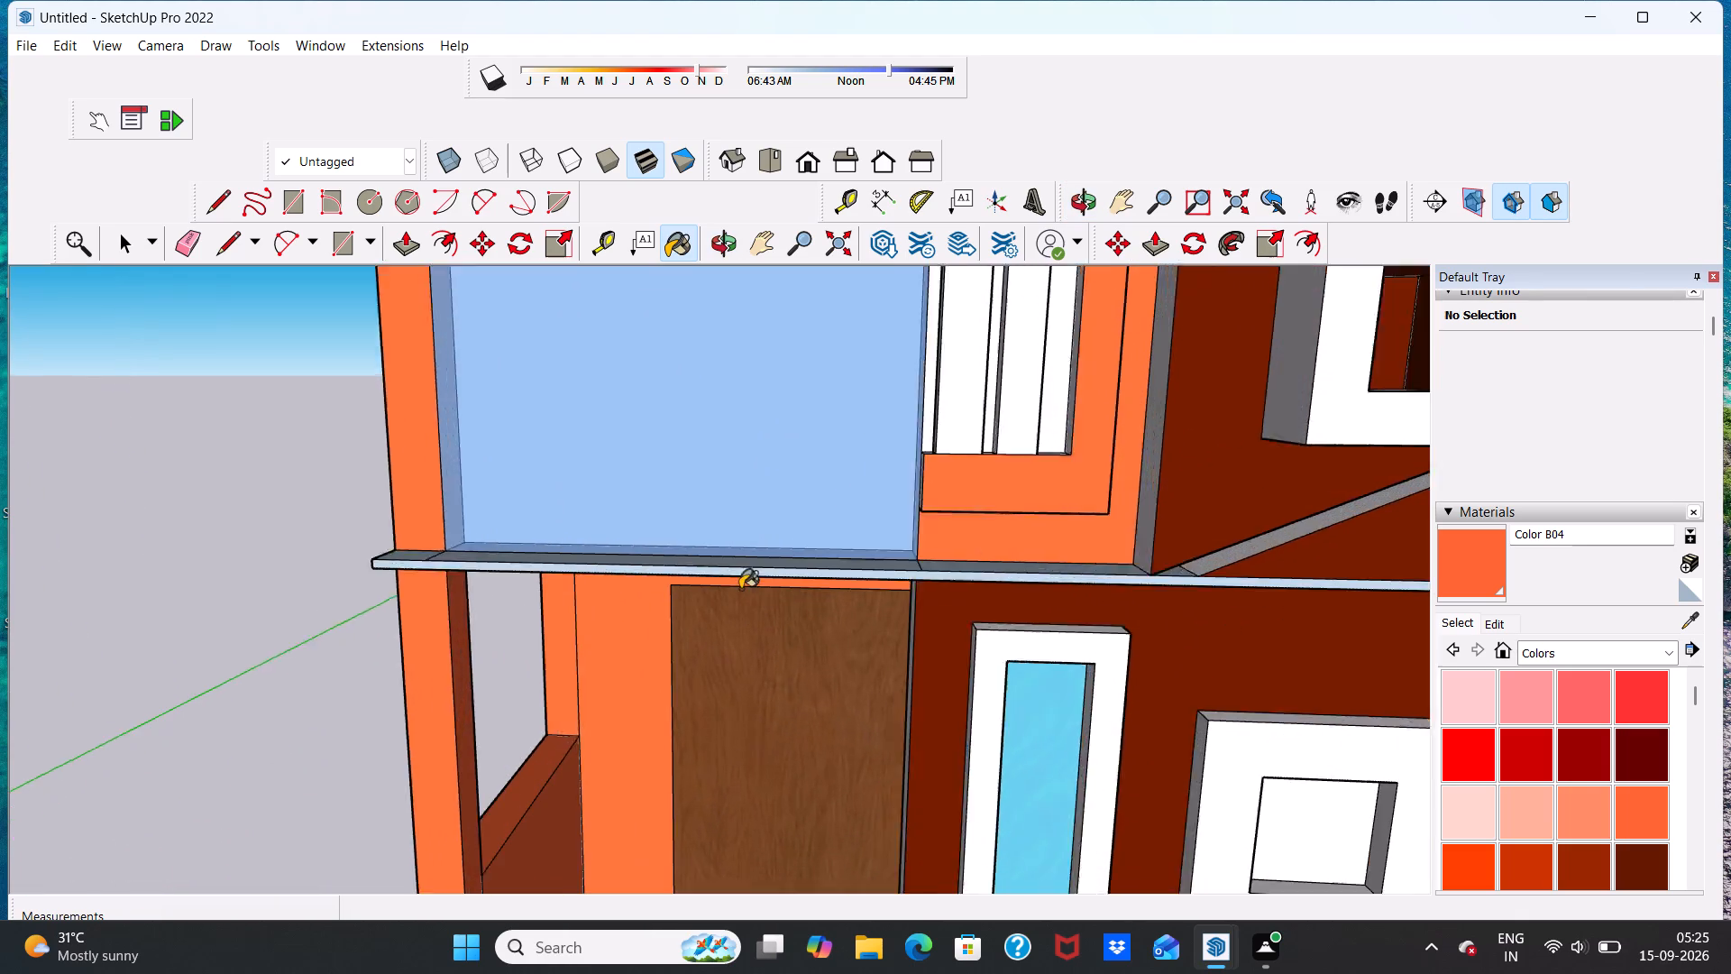
scroll(740, 589, up, 1)
click(726, 563)
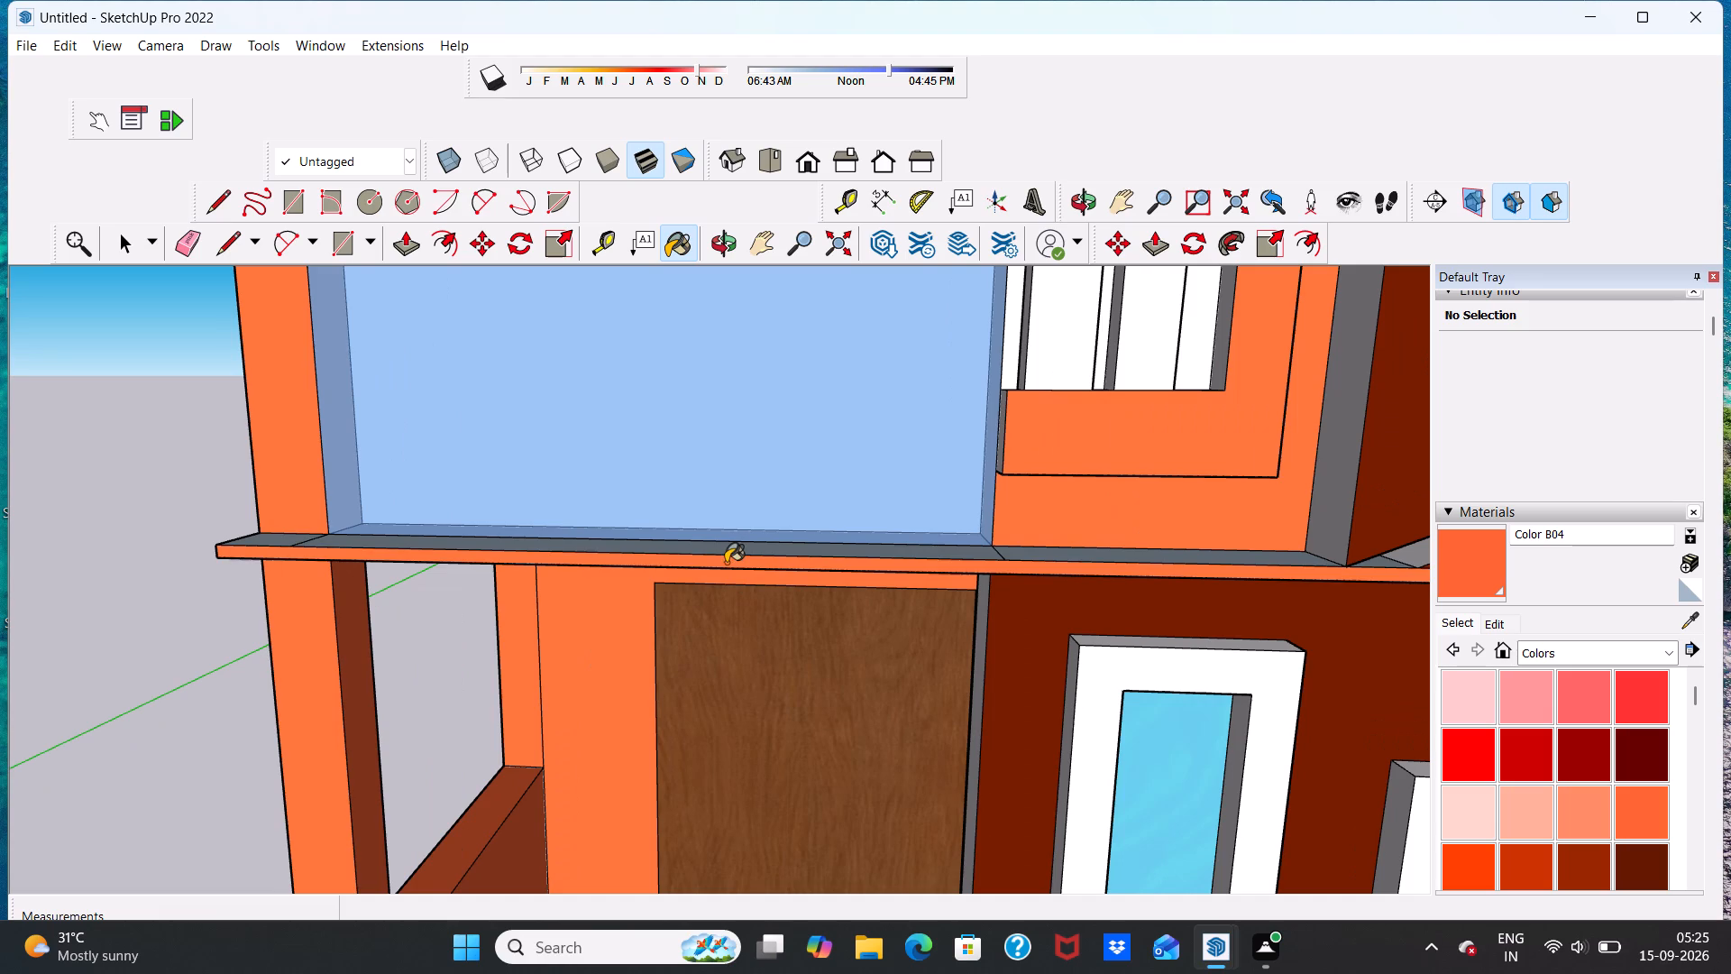
scroll(746, 555, down, 5)
middle_drag(757, 567, 771, 651)
scroll(774, 602, up, 3)
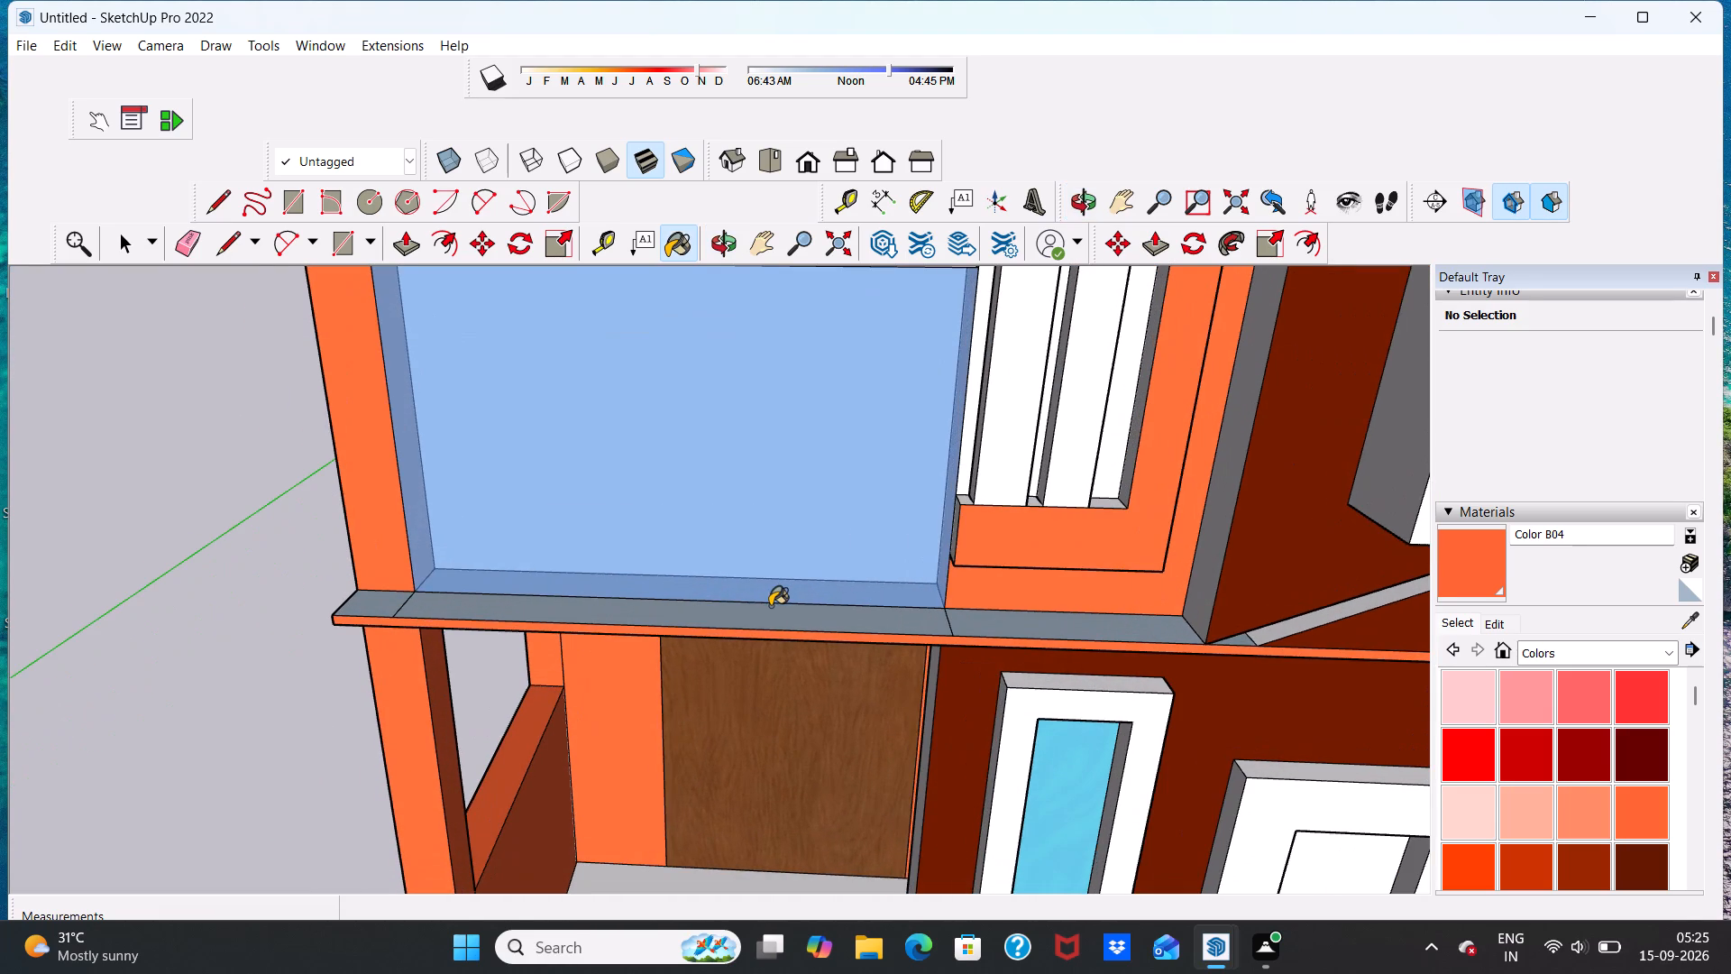
click(770, 606)
click(999, 629)
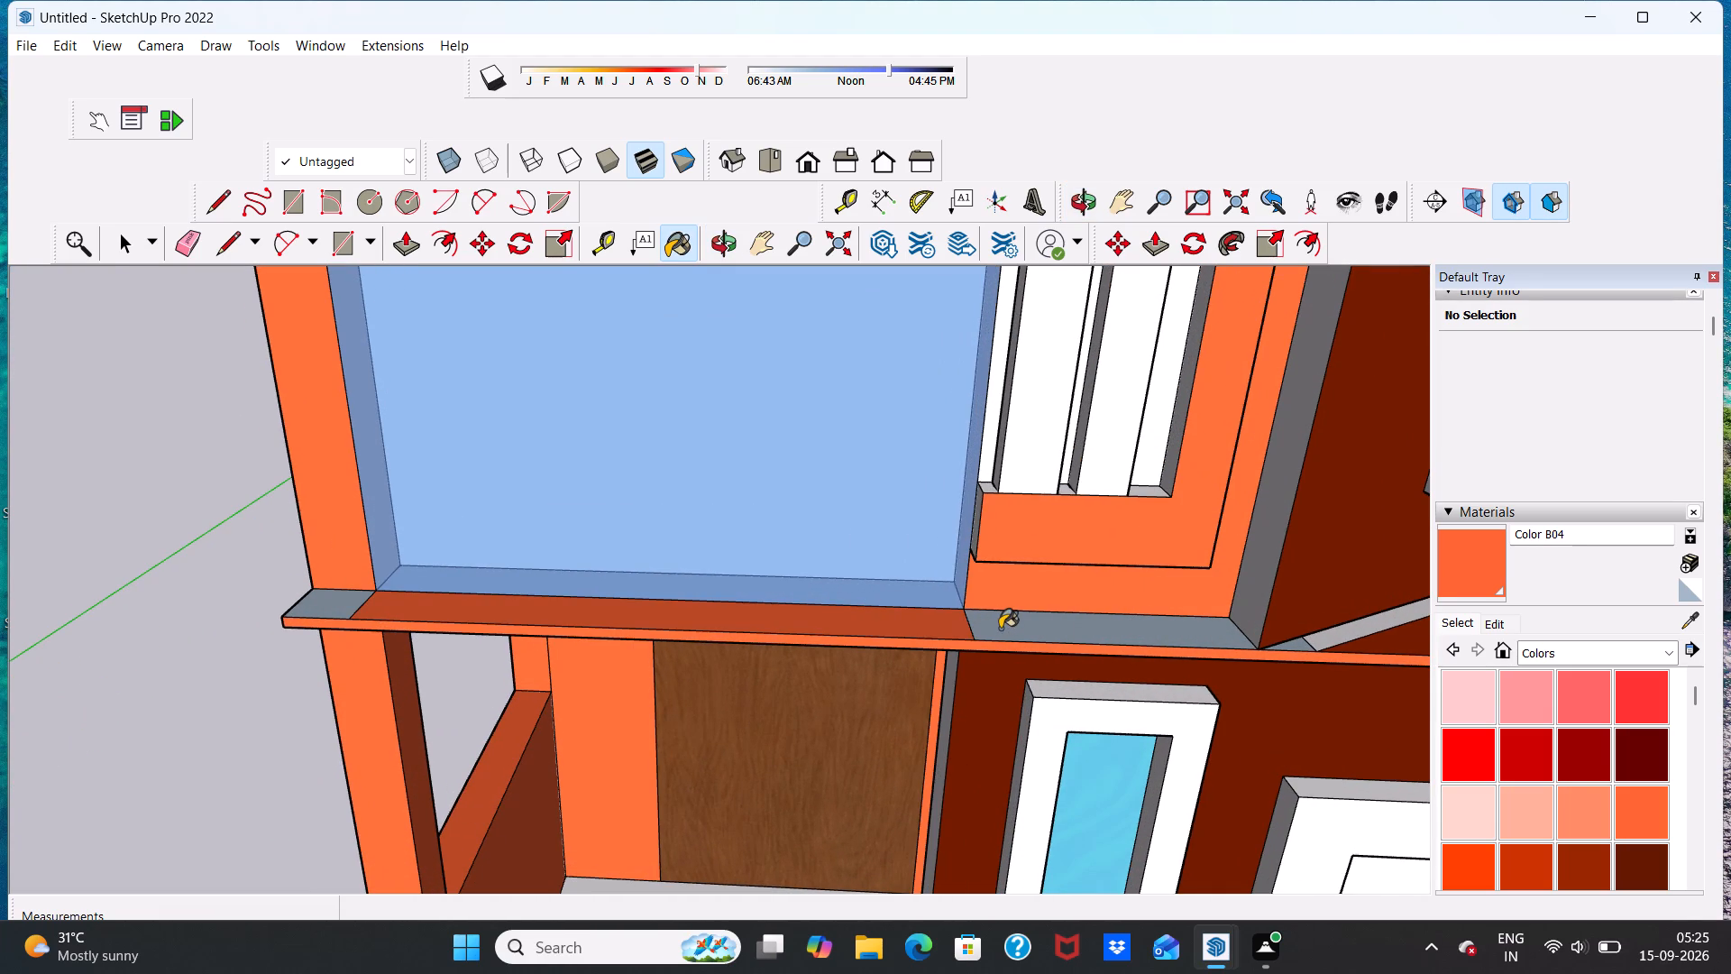
click(339, 602)
scroll(583, 546, down, 7)
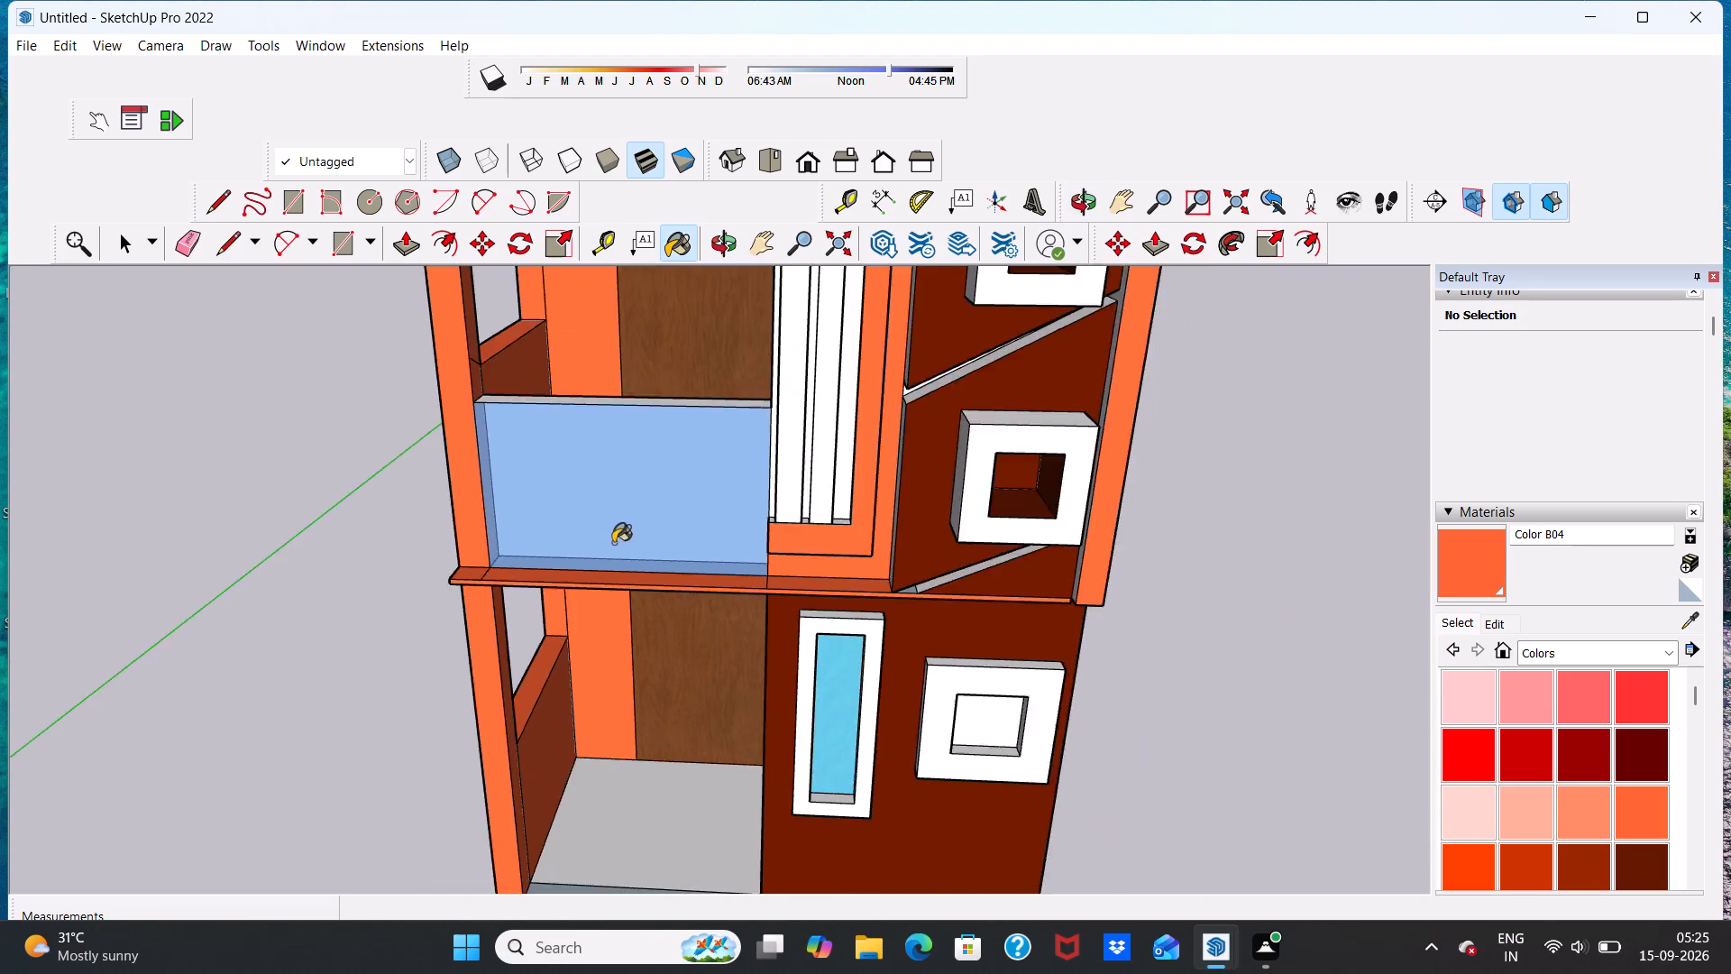
Paint the exposed side and groove faces of the brown front wall panels beside the square frames with Color B08.
scroll(613, 543, down, 9)
middle_drag(705, 546, 948, 545)
scroll(771, 510, up, 3)
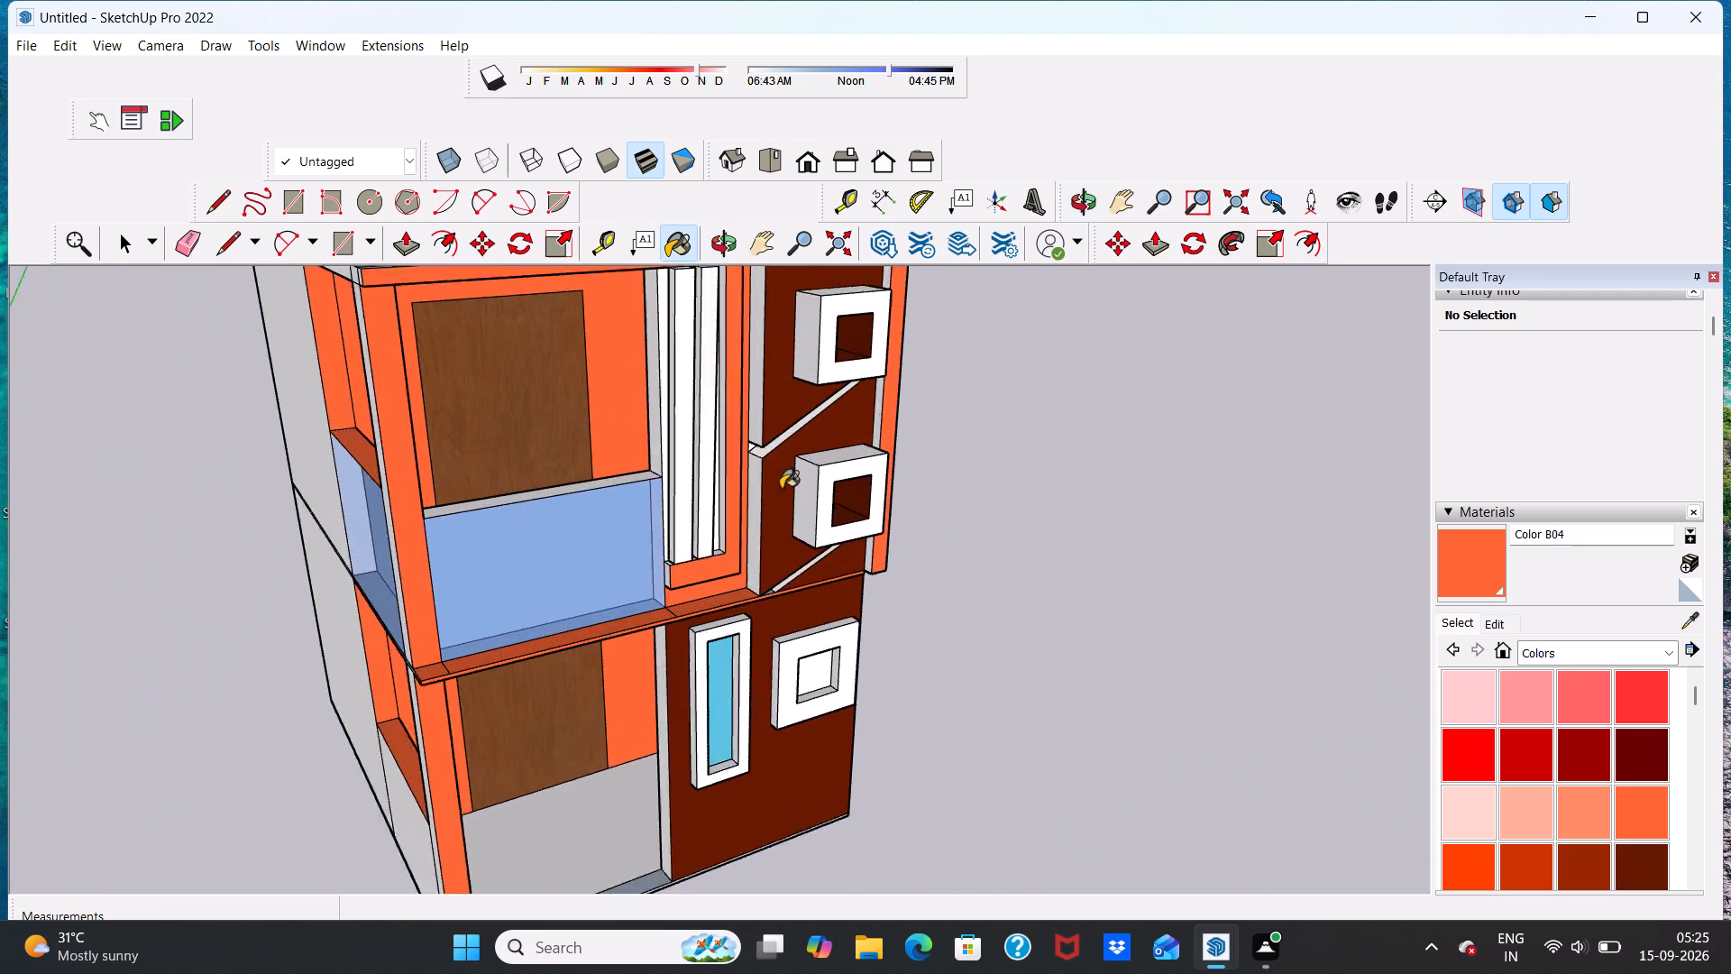
scroll(781, 489, up, 7)
scroll(759, 498, down, 7)
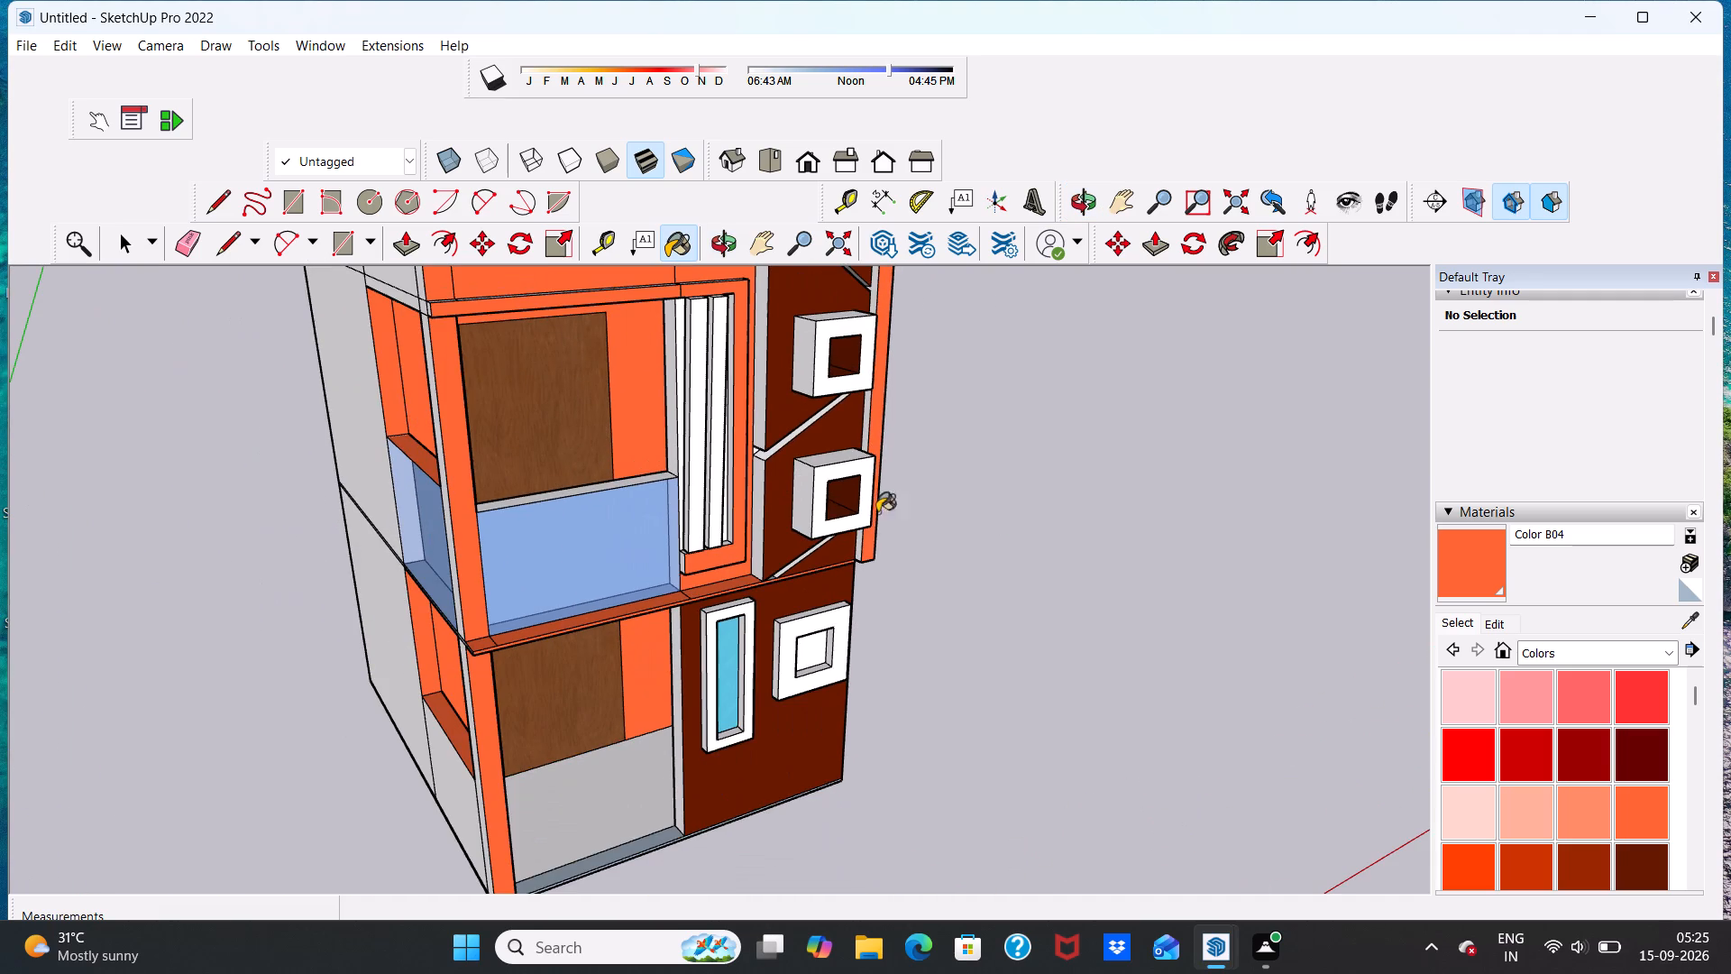
click(1640, 855)
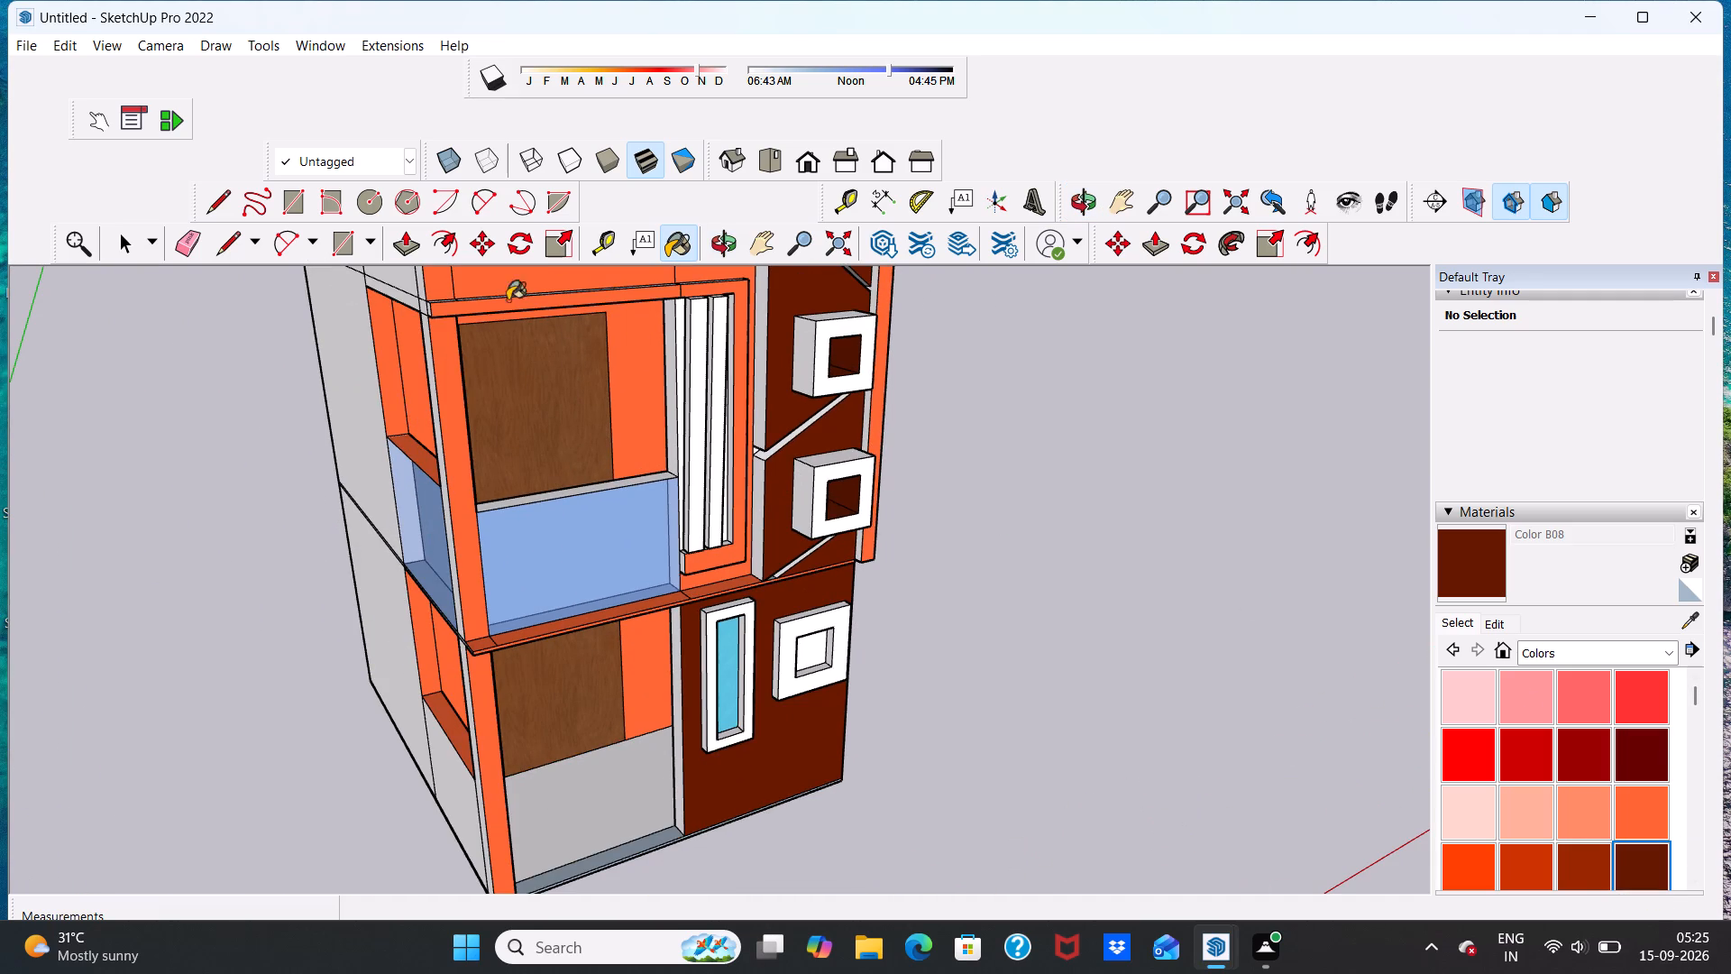
scroll(535, 308, up, 5)
click(883, 584)
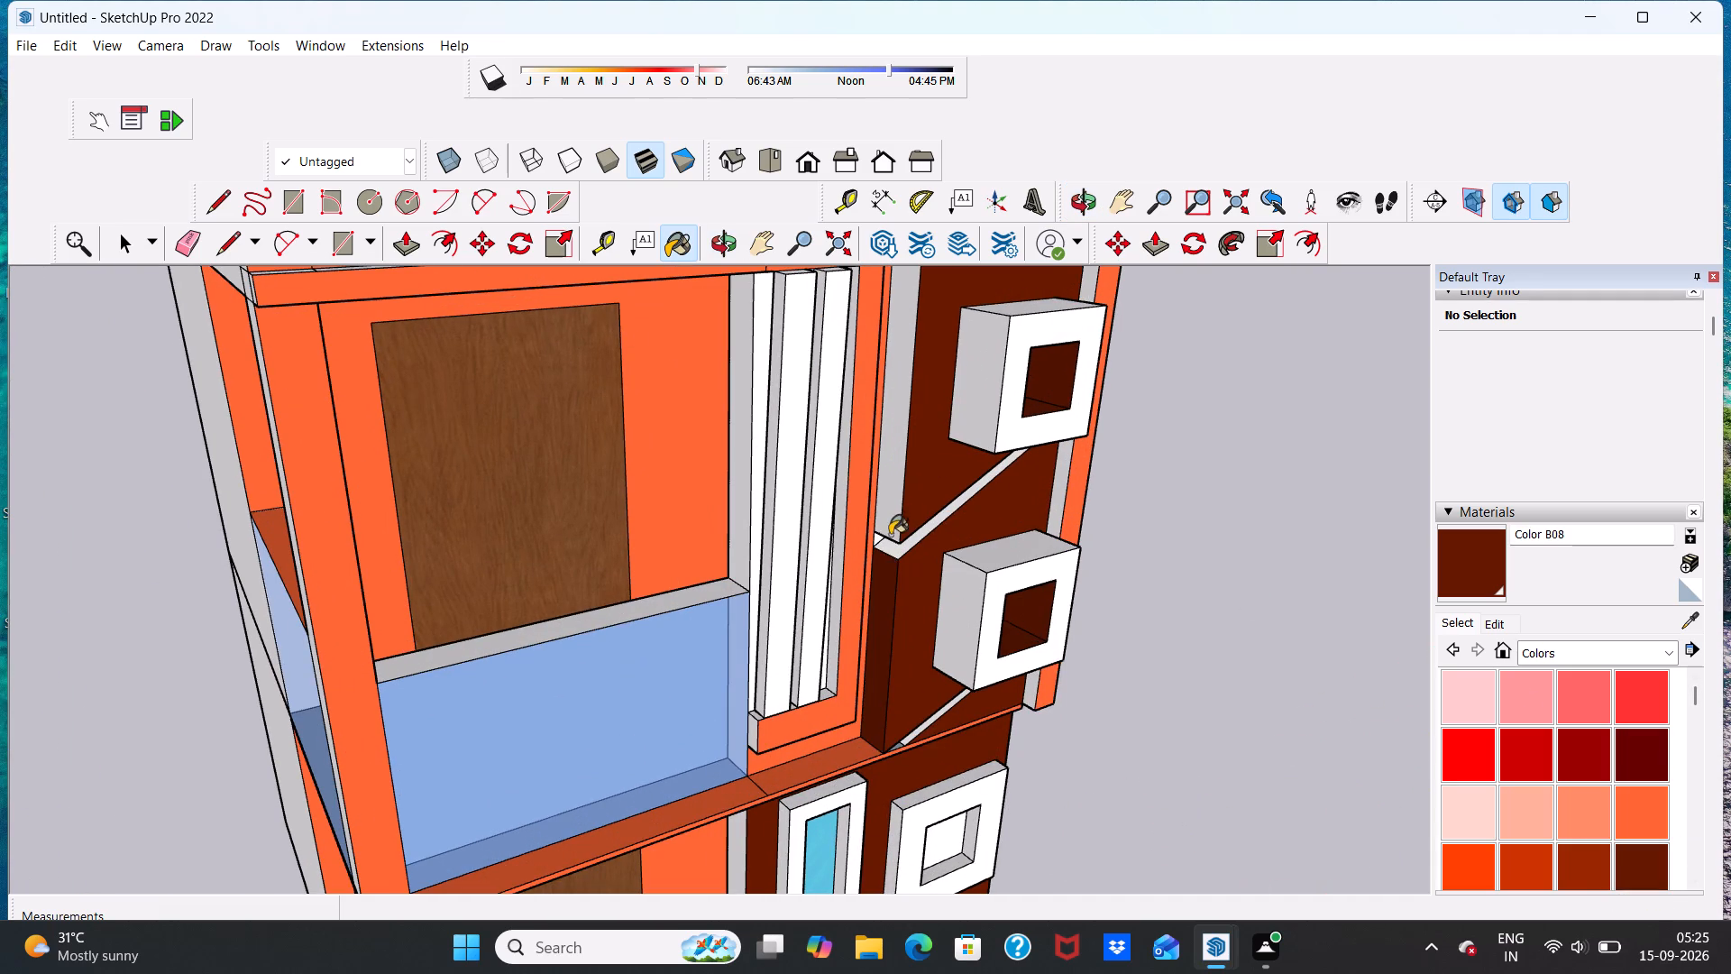
click(896, 554)
click(883, 513)
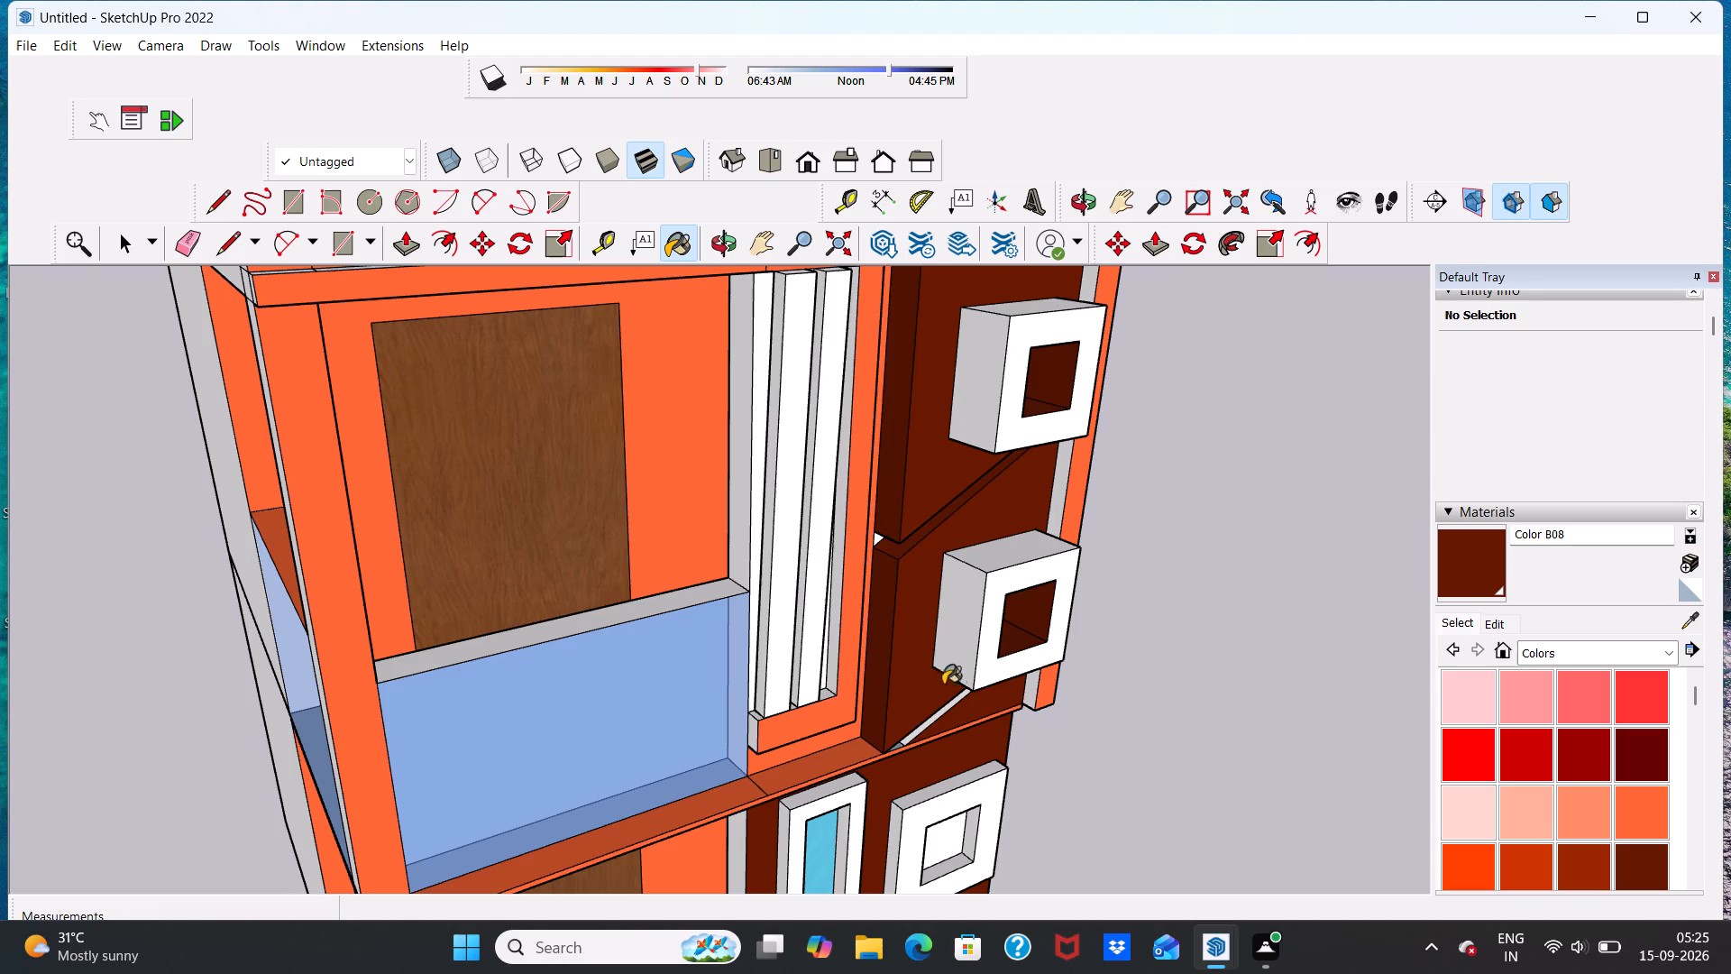
scroll(898, 433, down, 17)
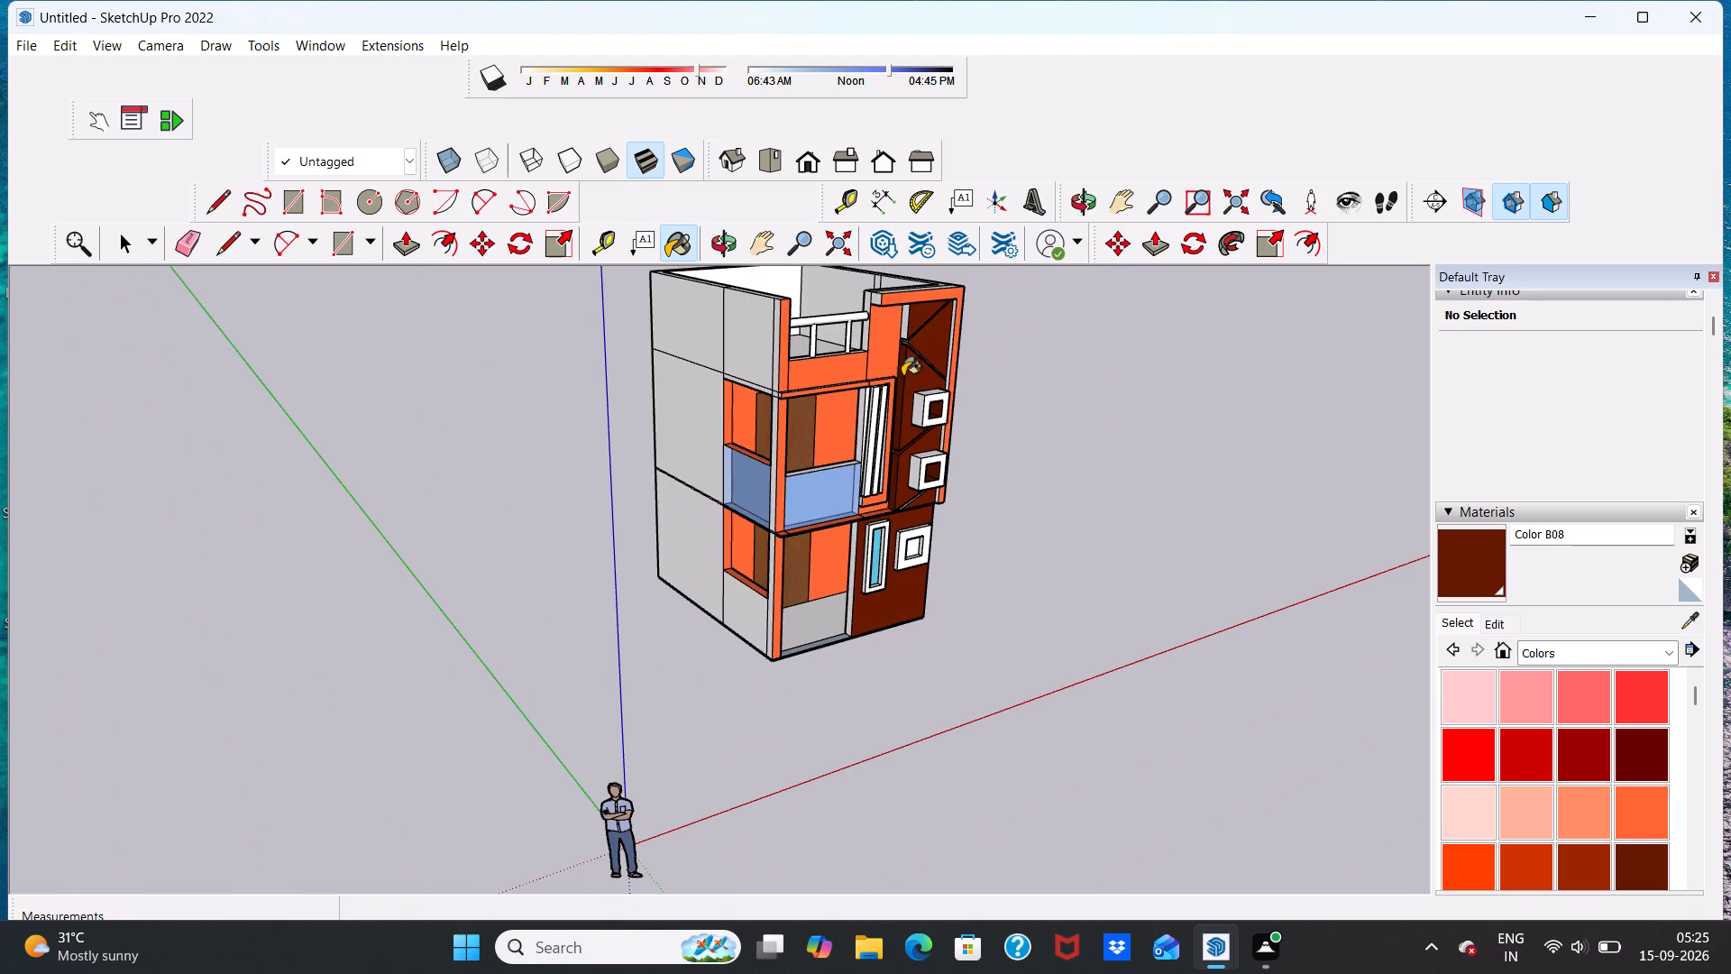
scroll(895, 328, up, 12)
click(909, 349)
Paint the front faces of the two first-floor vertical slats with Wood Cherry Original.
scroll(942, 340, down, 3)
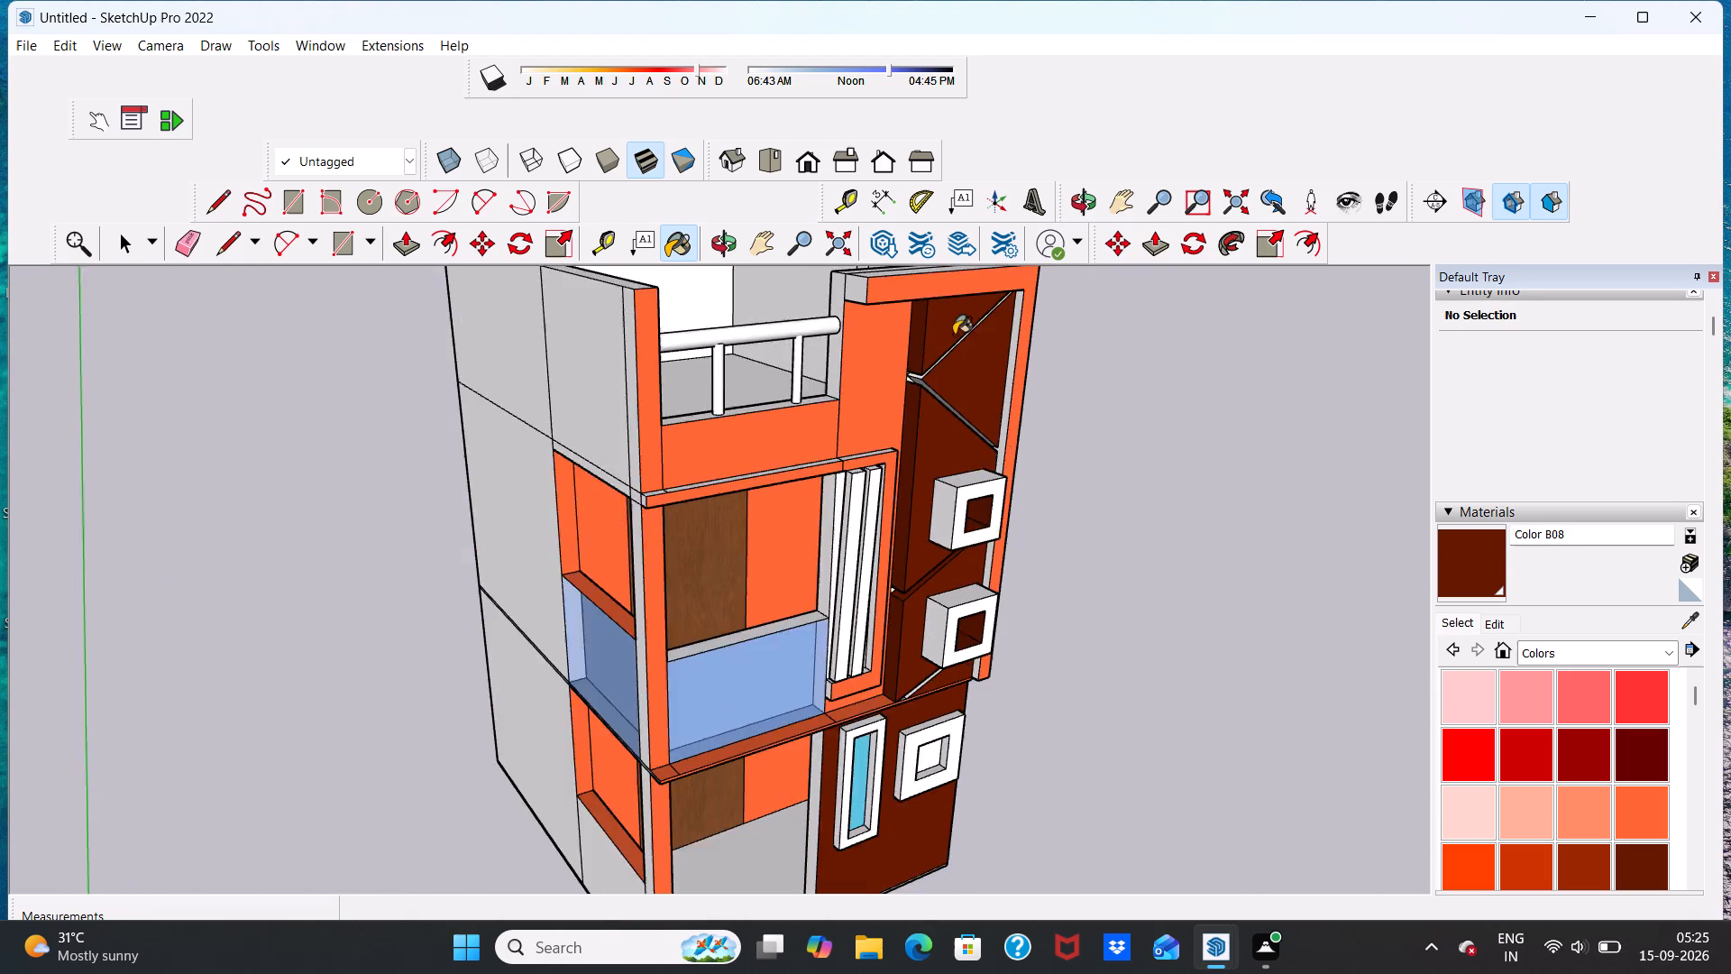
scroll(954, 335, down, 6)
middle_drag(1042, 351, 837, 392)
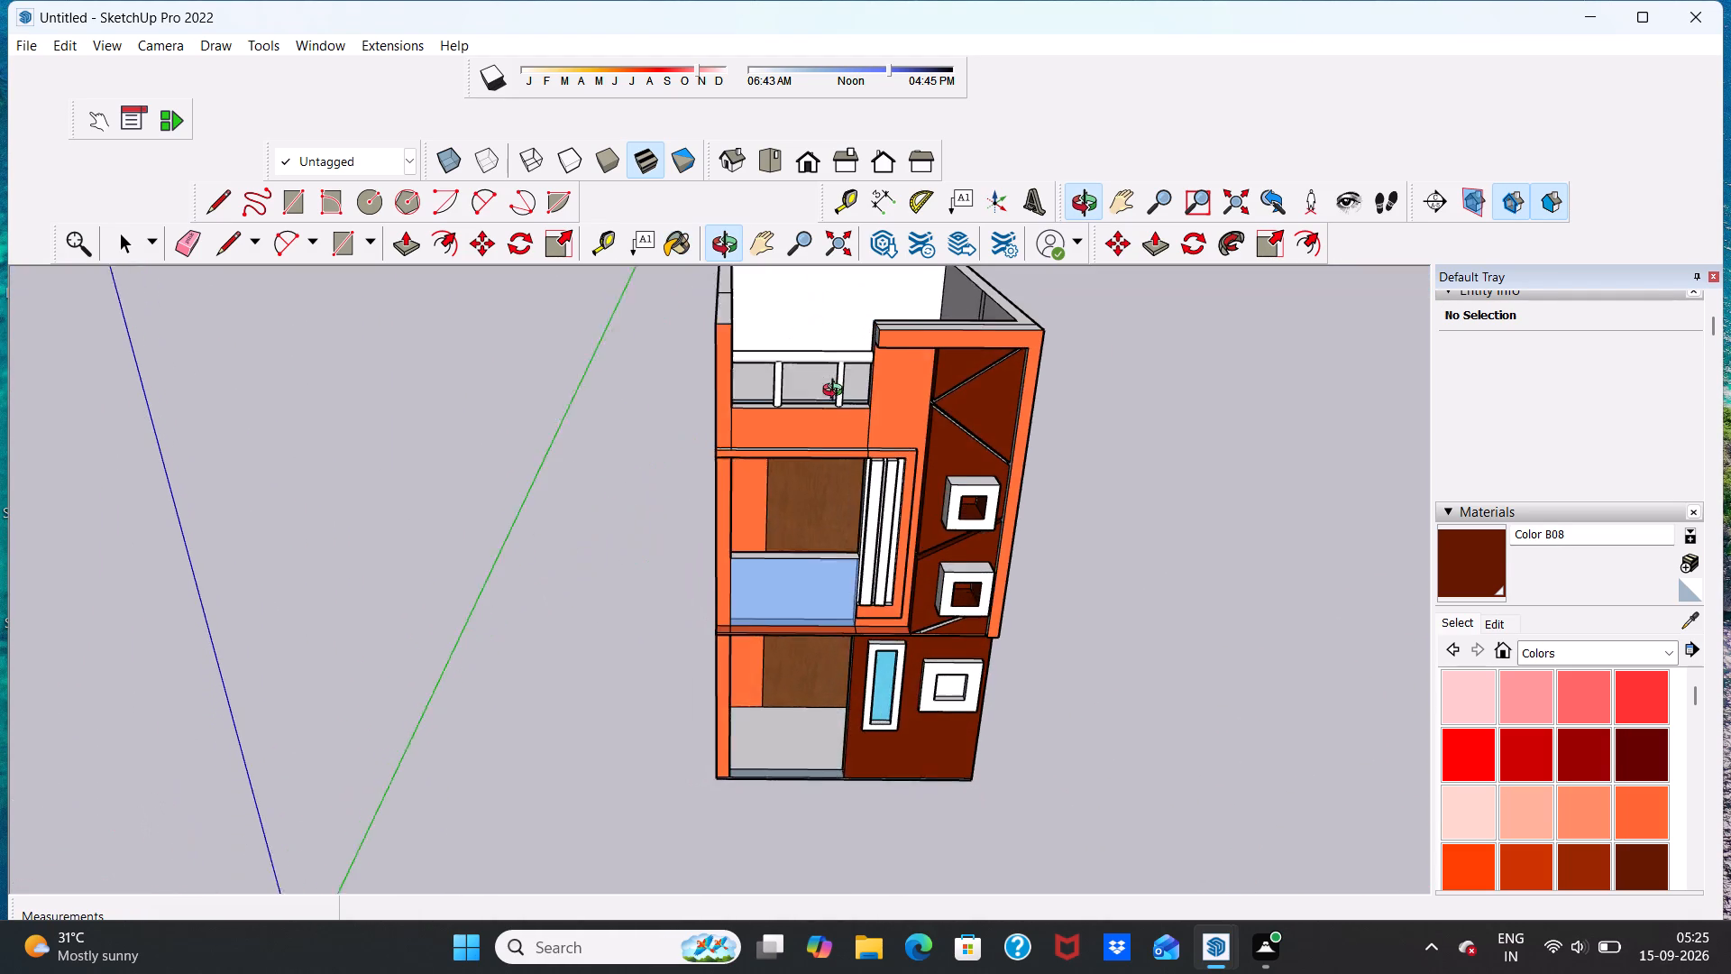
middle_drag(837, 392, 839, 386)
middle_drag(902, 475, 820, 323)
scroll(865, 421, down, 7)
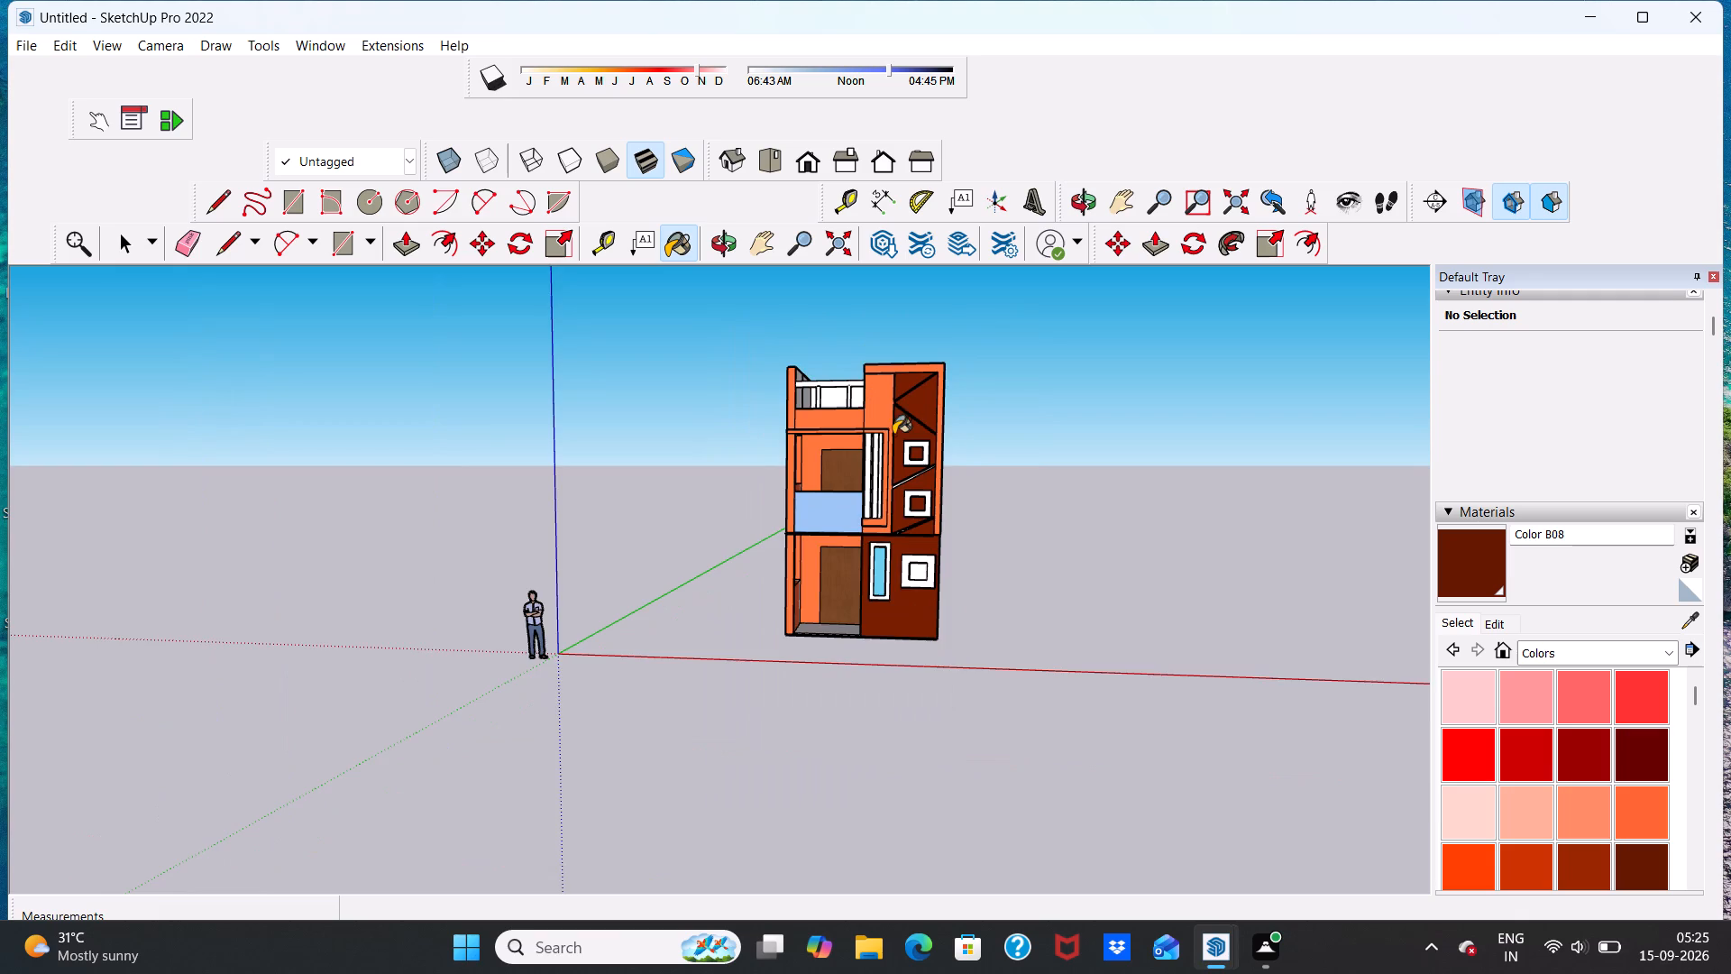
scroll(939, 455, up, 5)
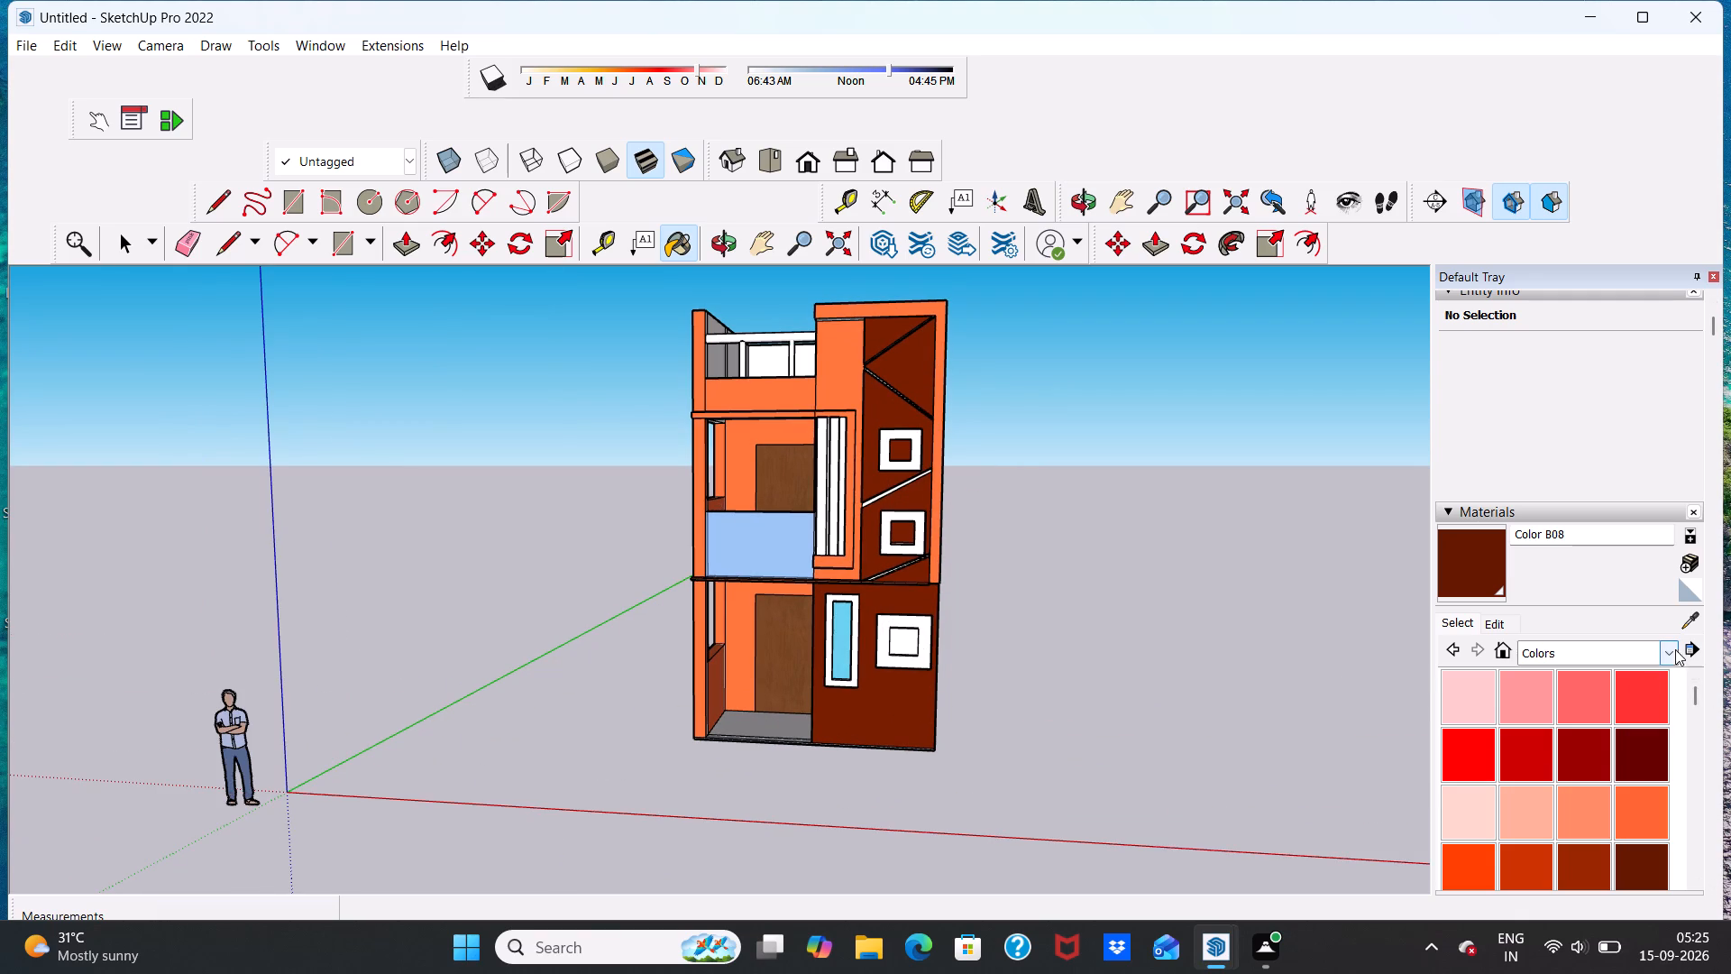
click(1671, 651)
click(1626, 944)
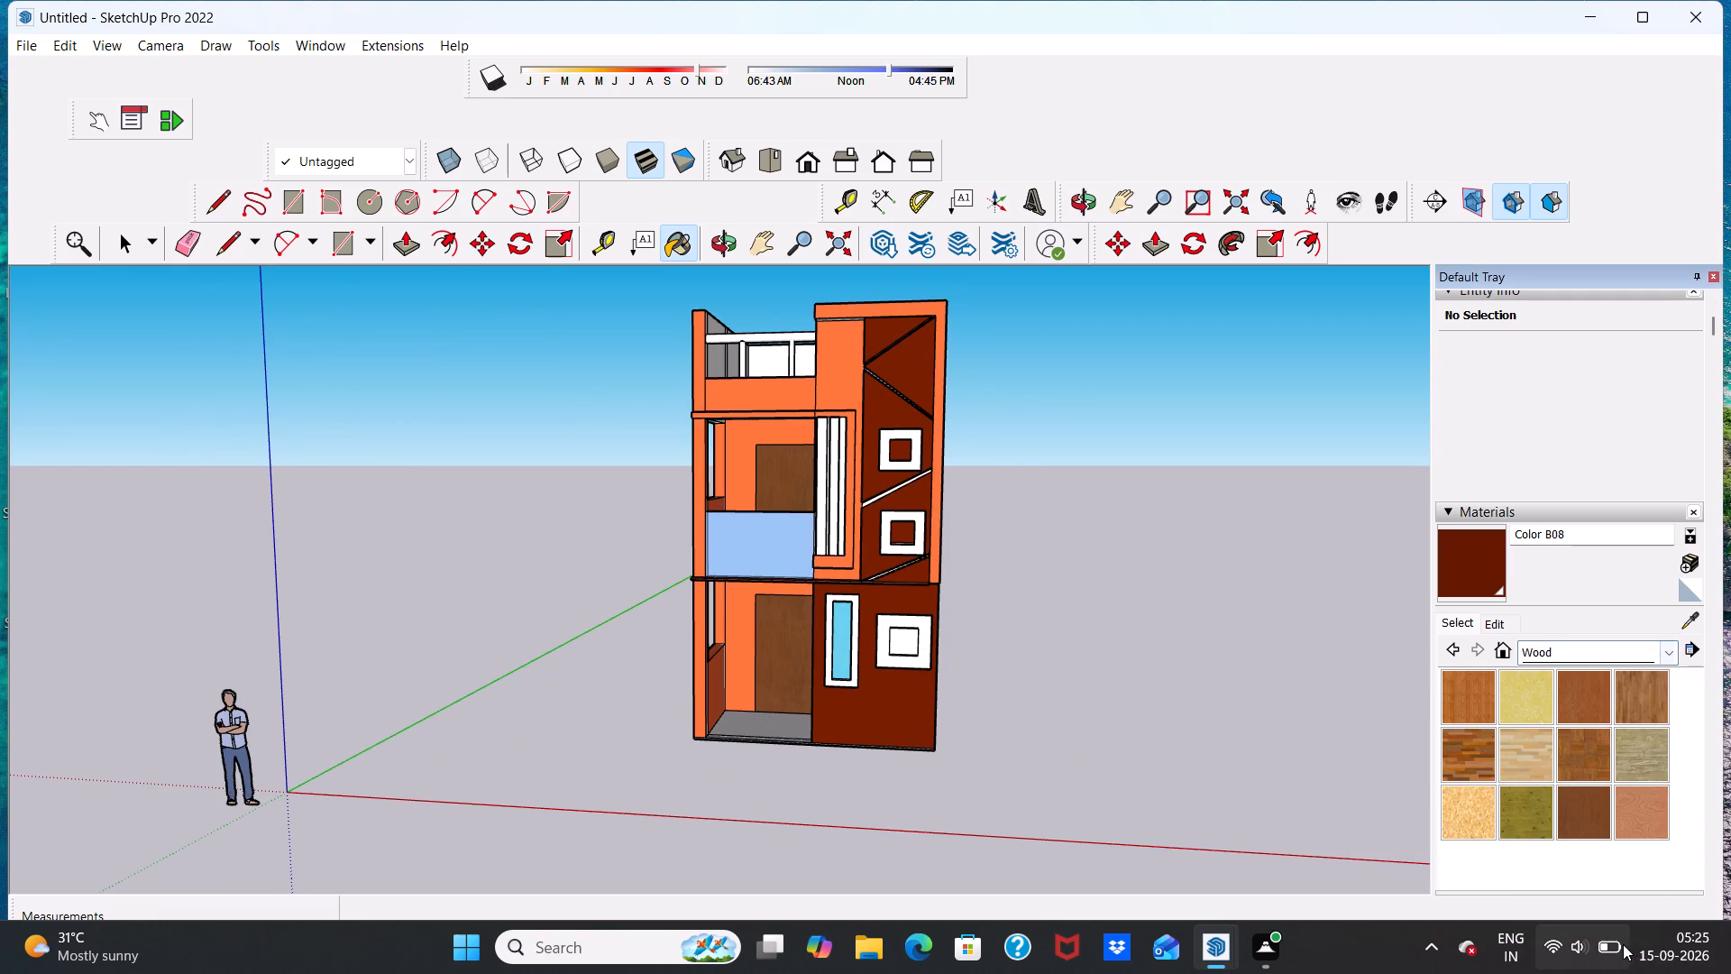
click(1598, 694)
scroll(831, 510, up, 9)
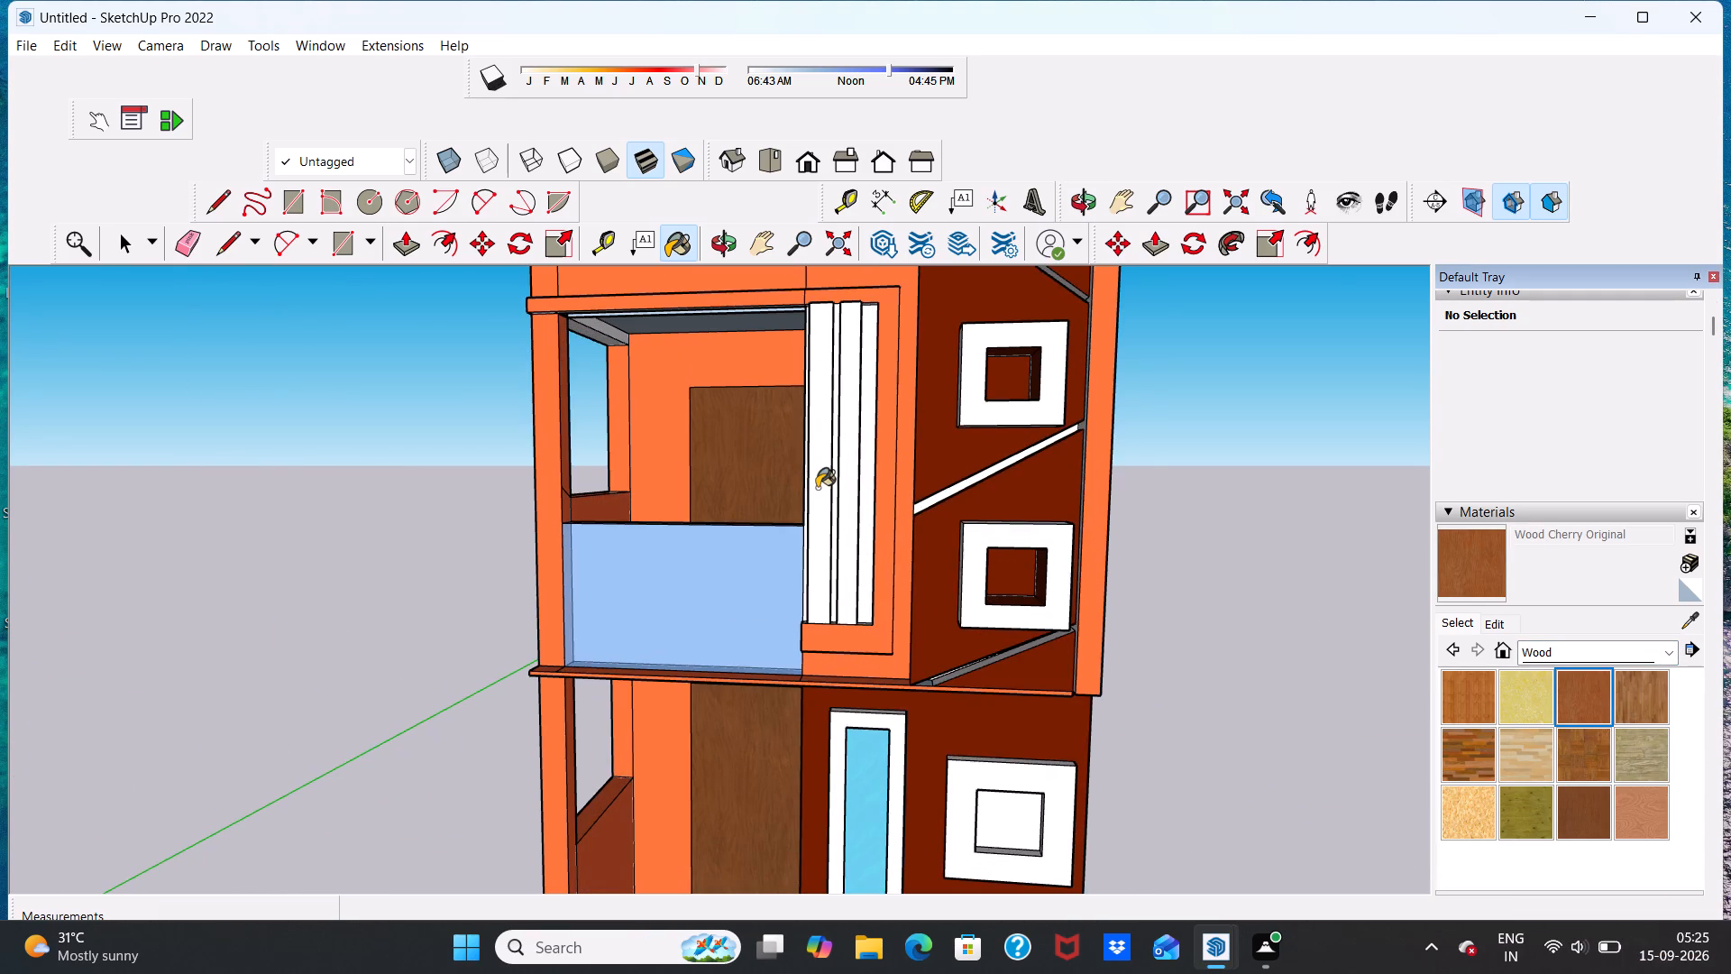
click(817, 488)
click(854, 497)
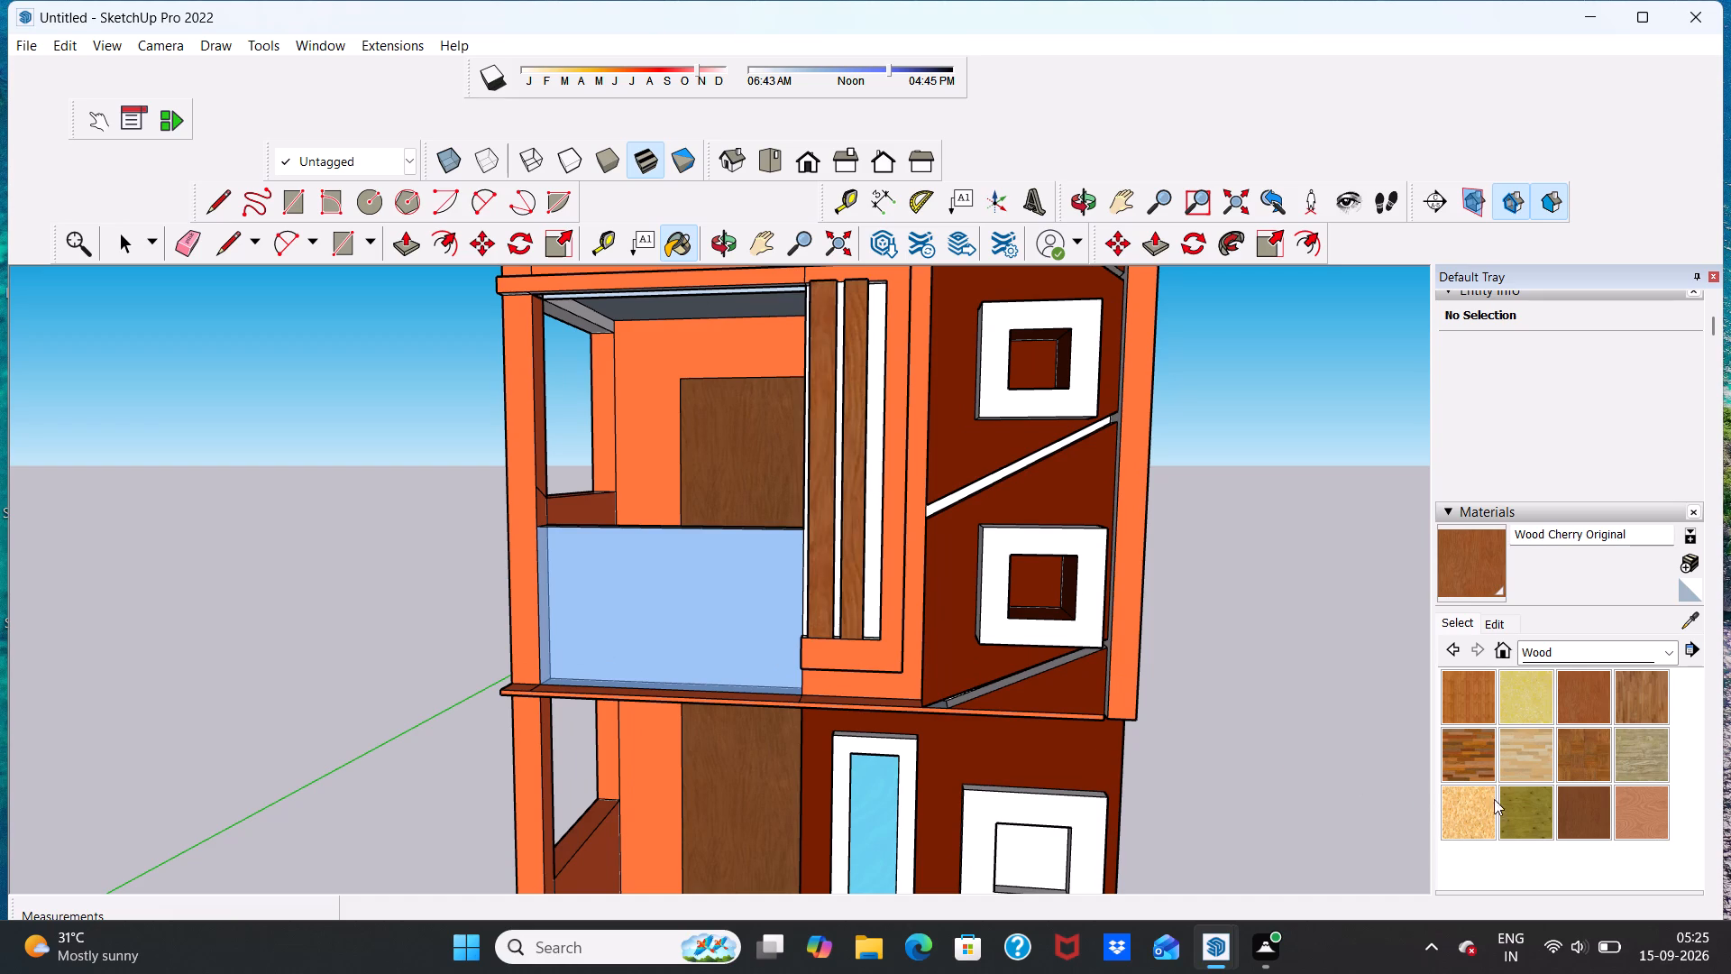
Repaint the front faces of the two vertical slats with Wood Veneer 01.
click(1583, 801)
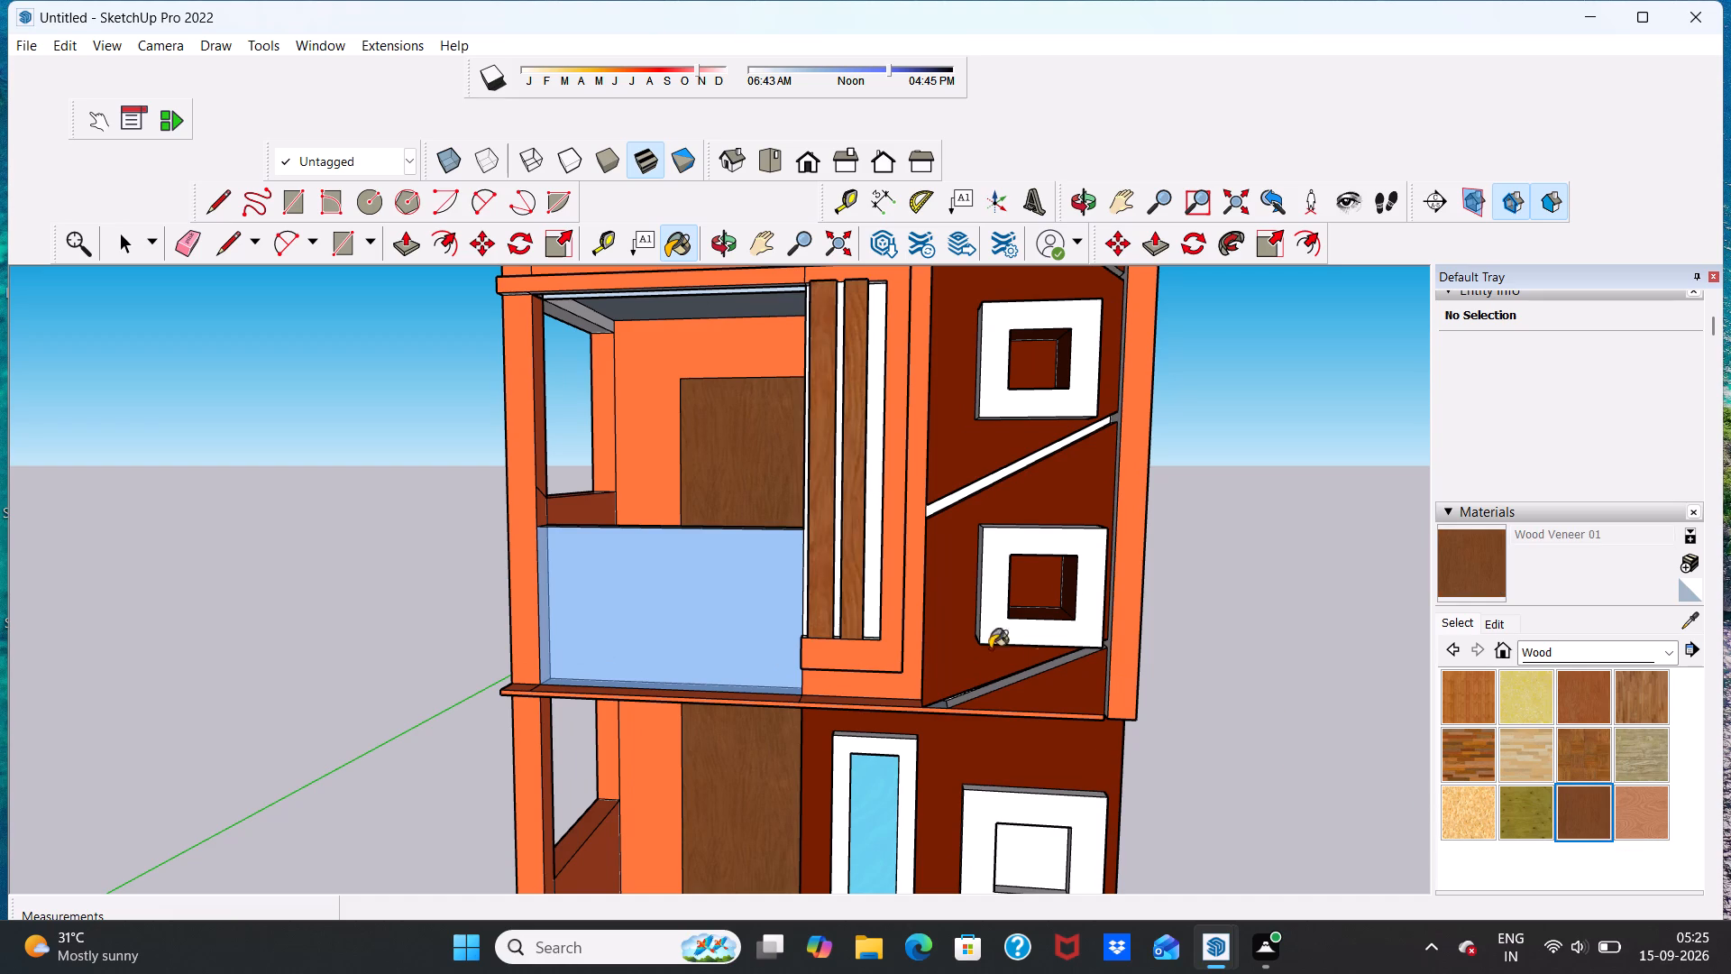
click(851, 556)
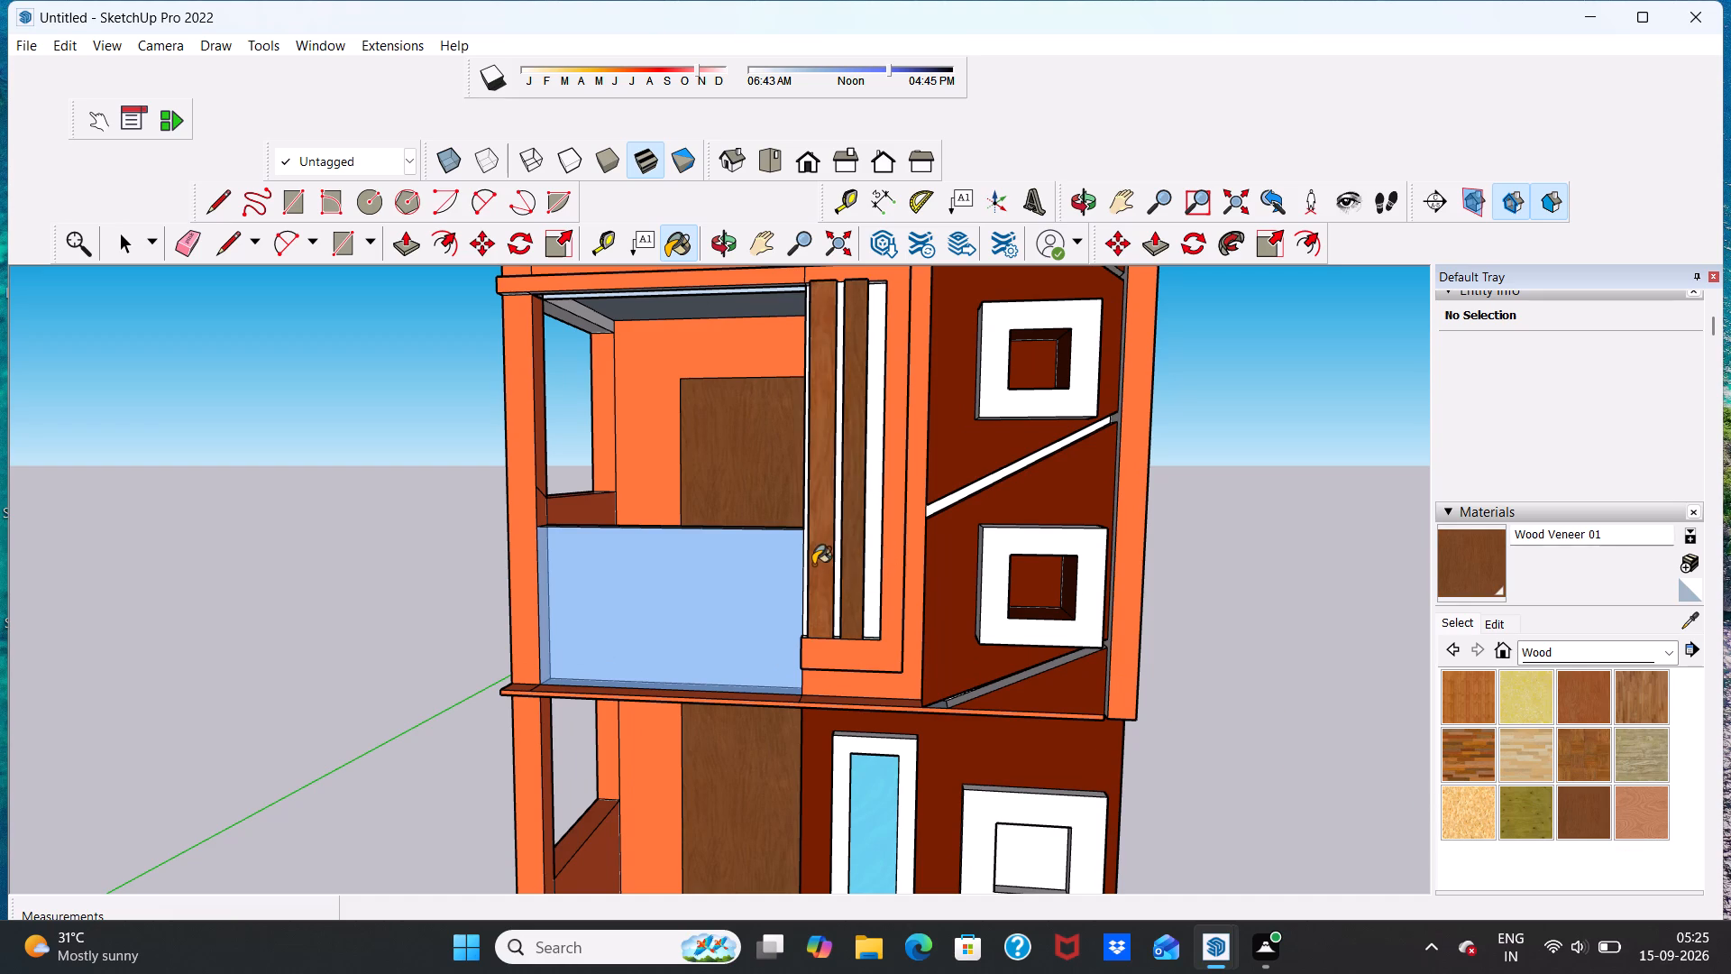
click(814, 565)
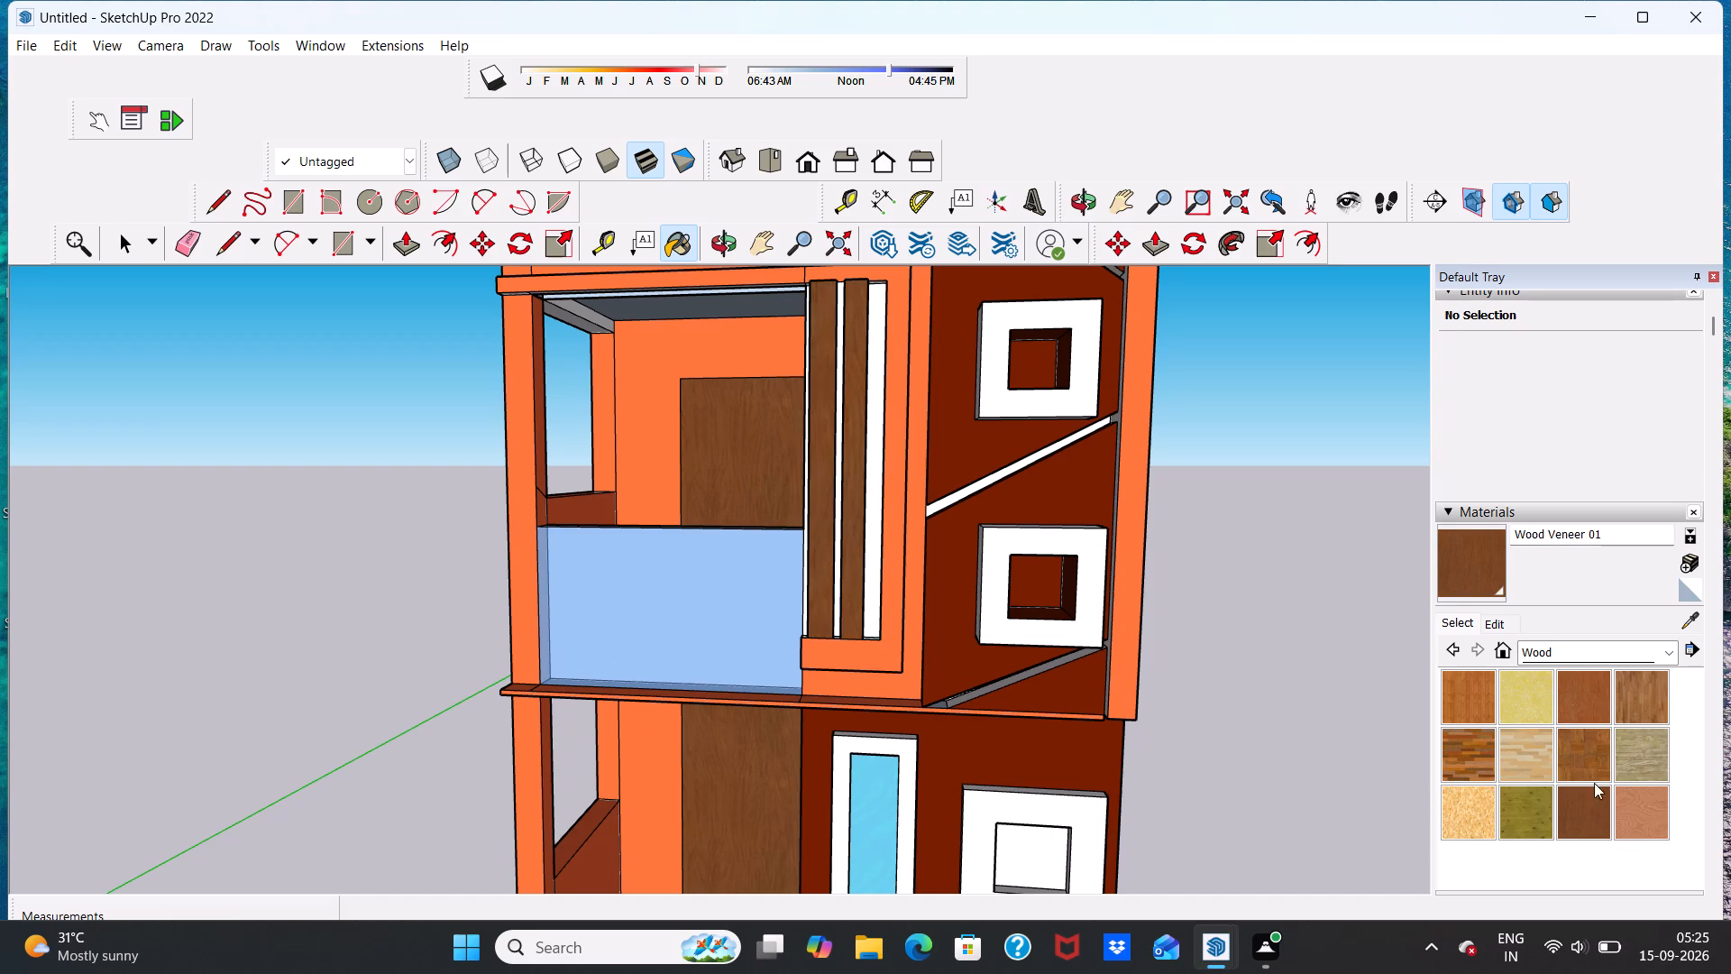
Paint the front faces of the two first-floor vertical slats with Wood Bamboo.
click(1470, 708)
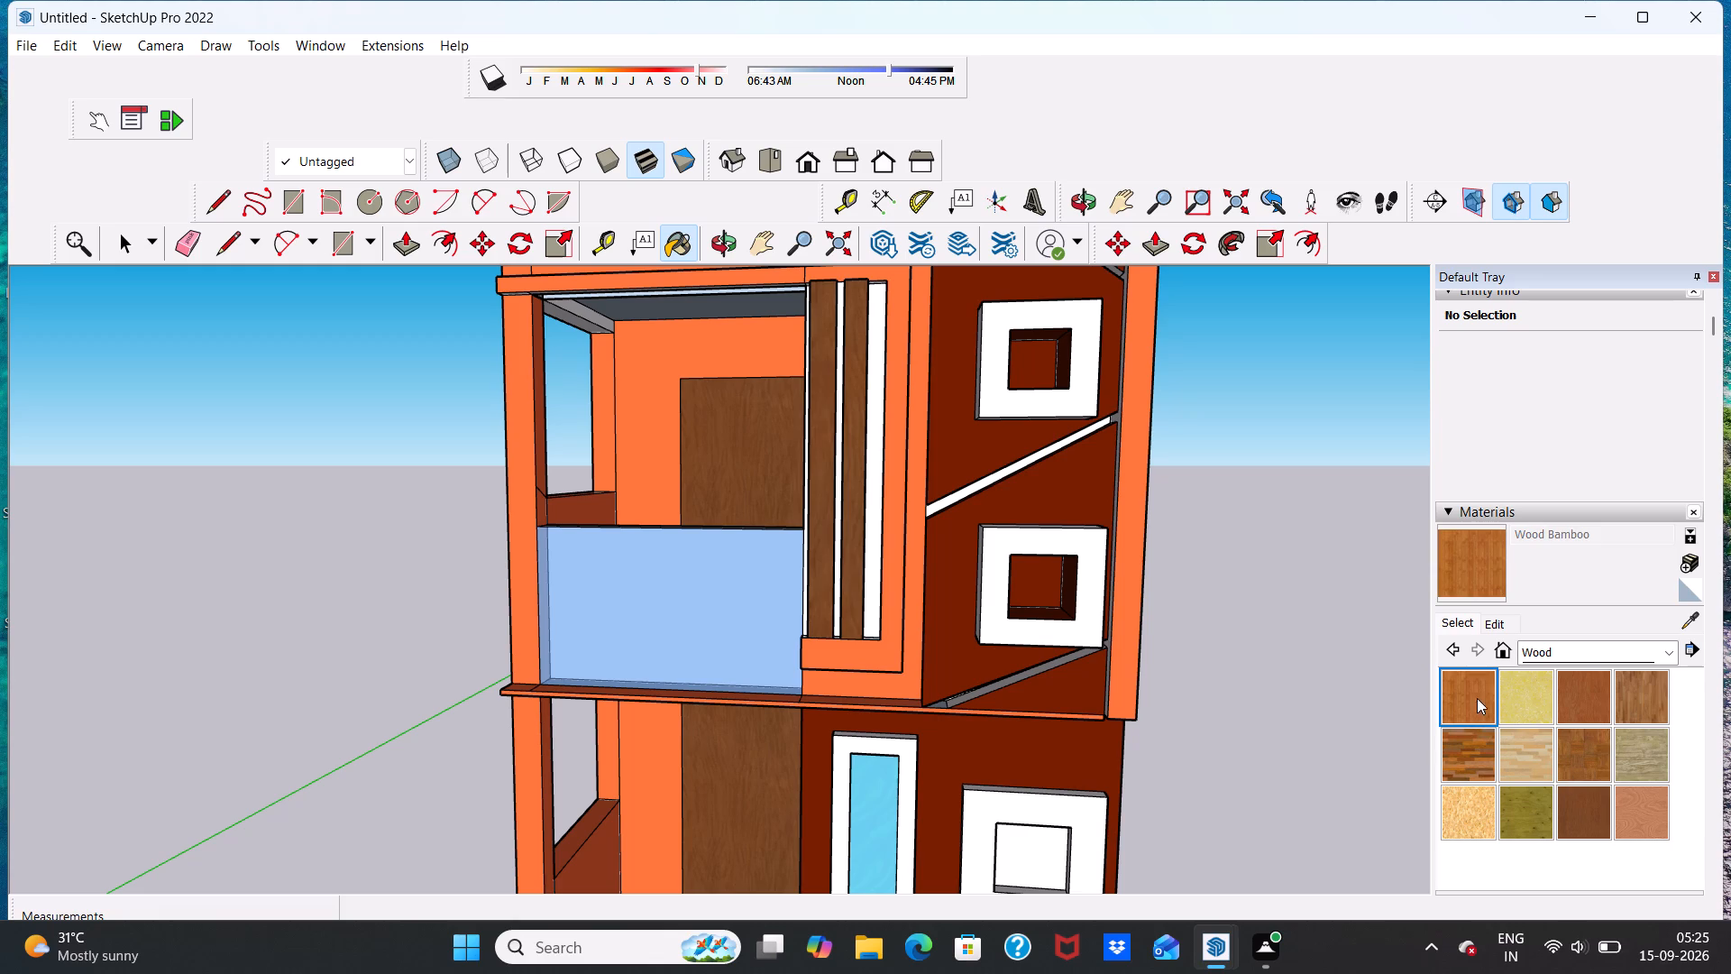
click(1494, 625)
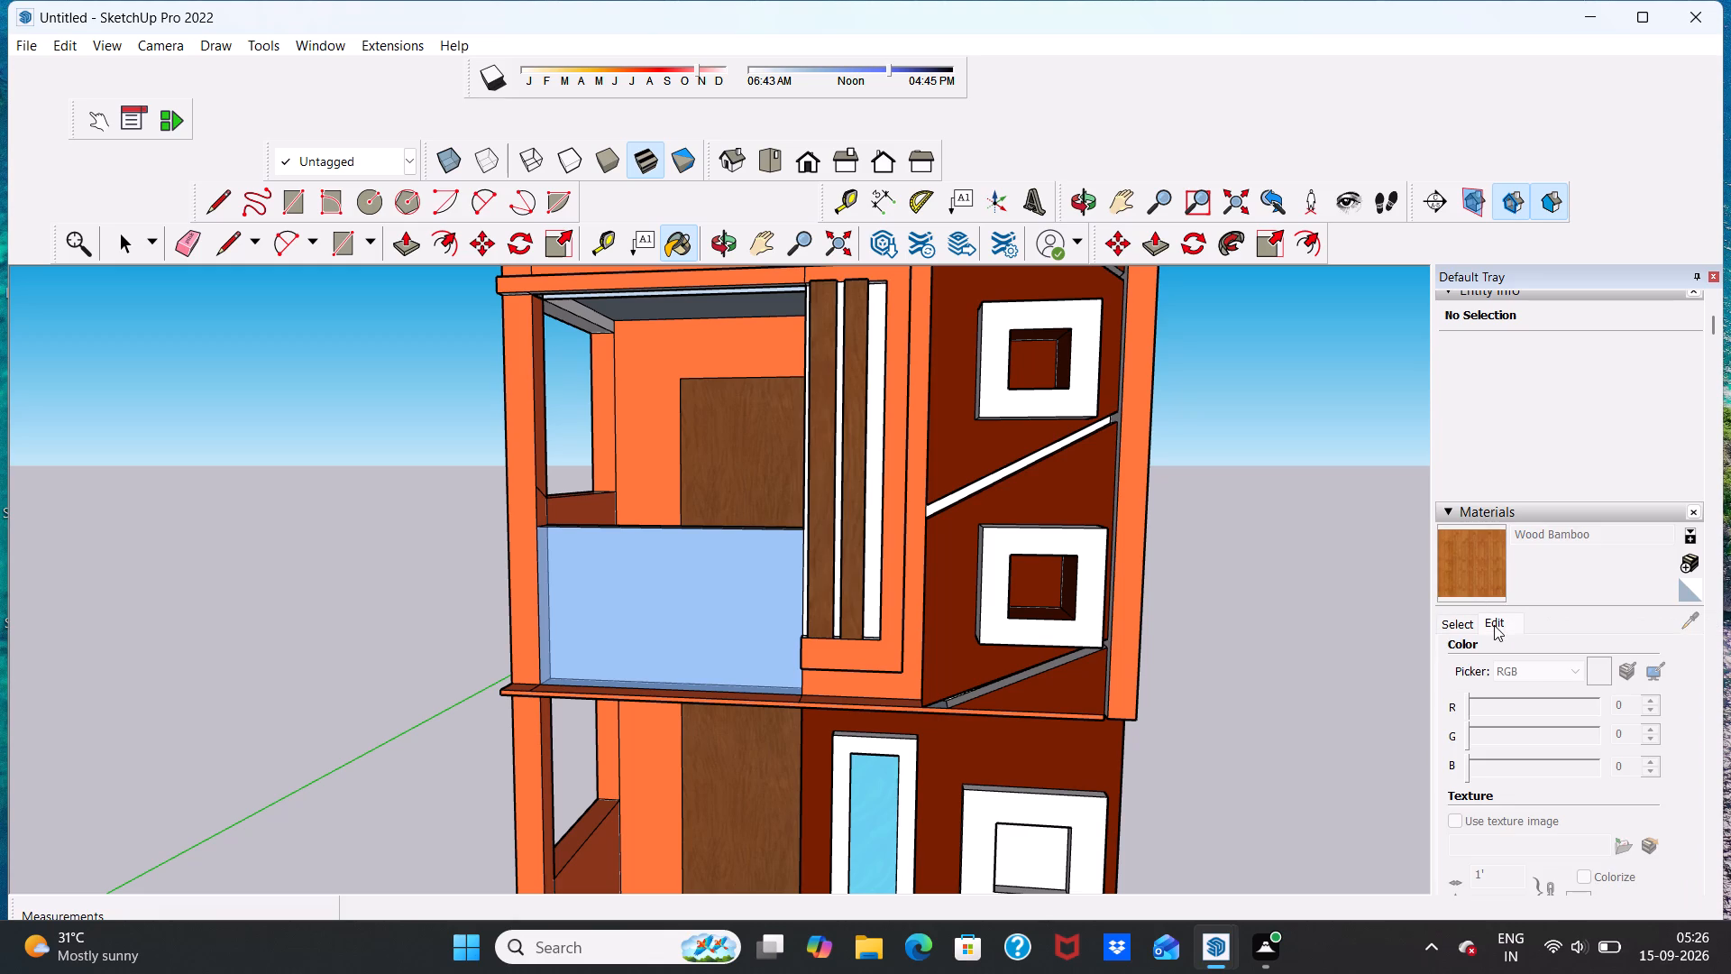
scroll(1523, 730, down, 2)
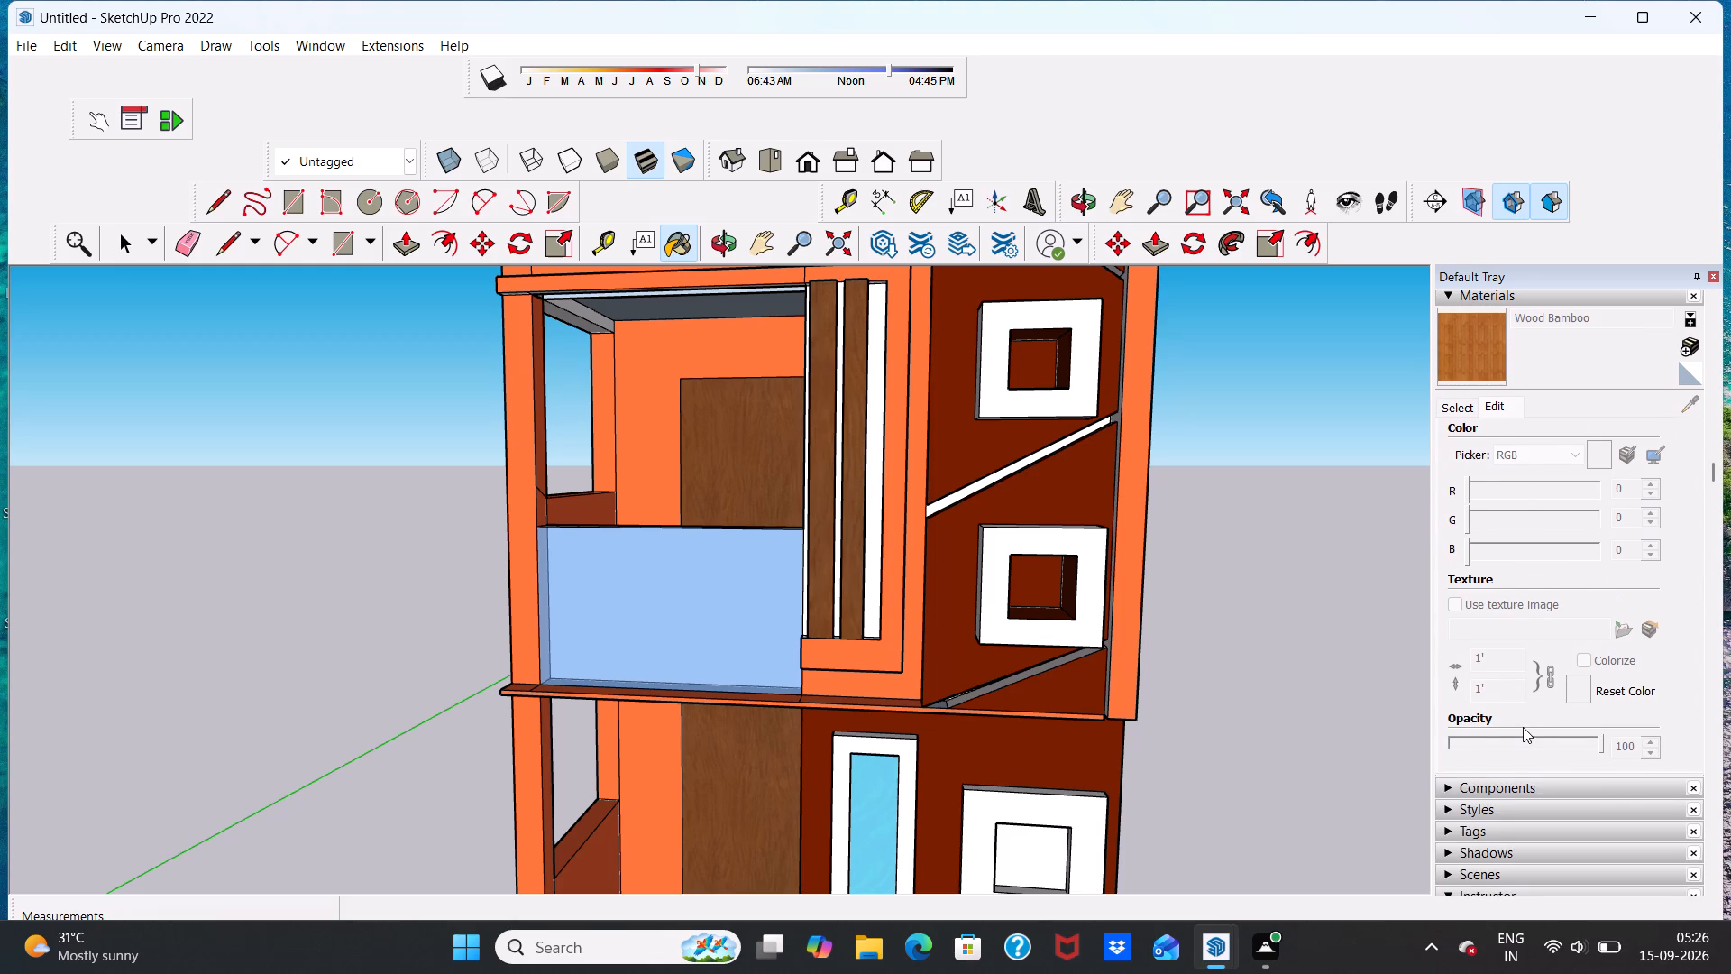
scroll(1523, 727, up, 1)
scroll(1523, 727, down, 4)
scroll(1523, 723, up, 1)
scroll(835, 578, up, 3)
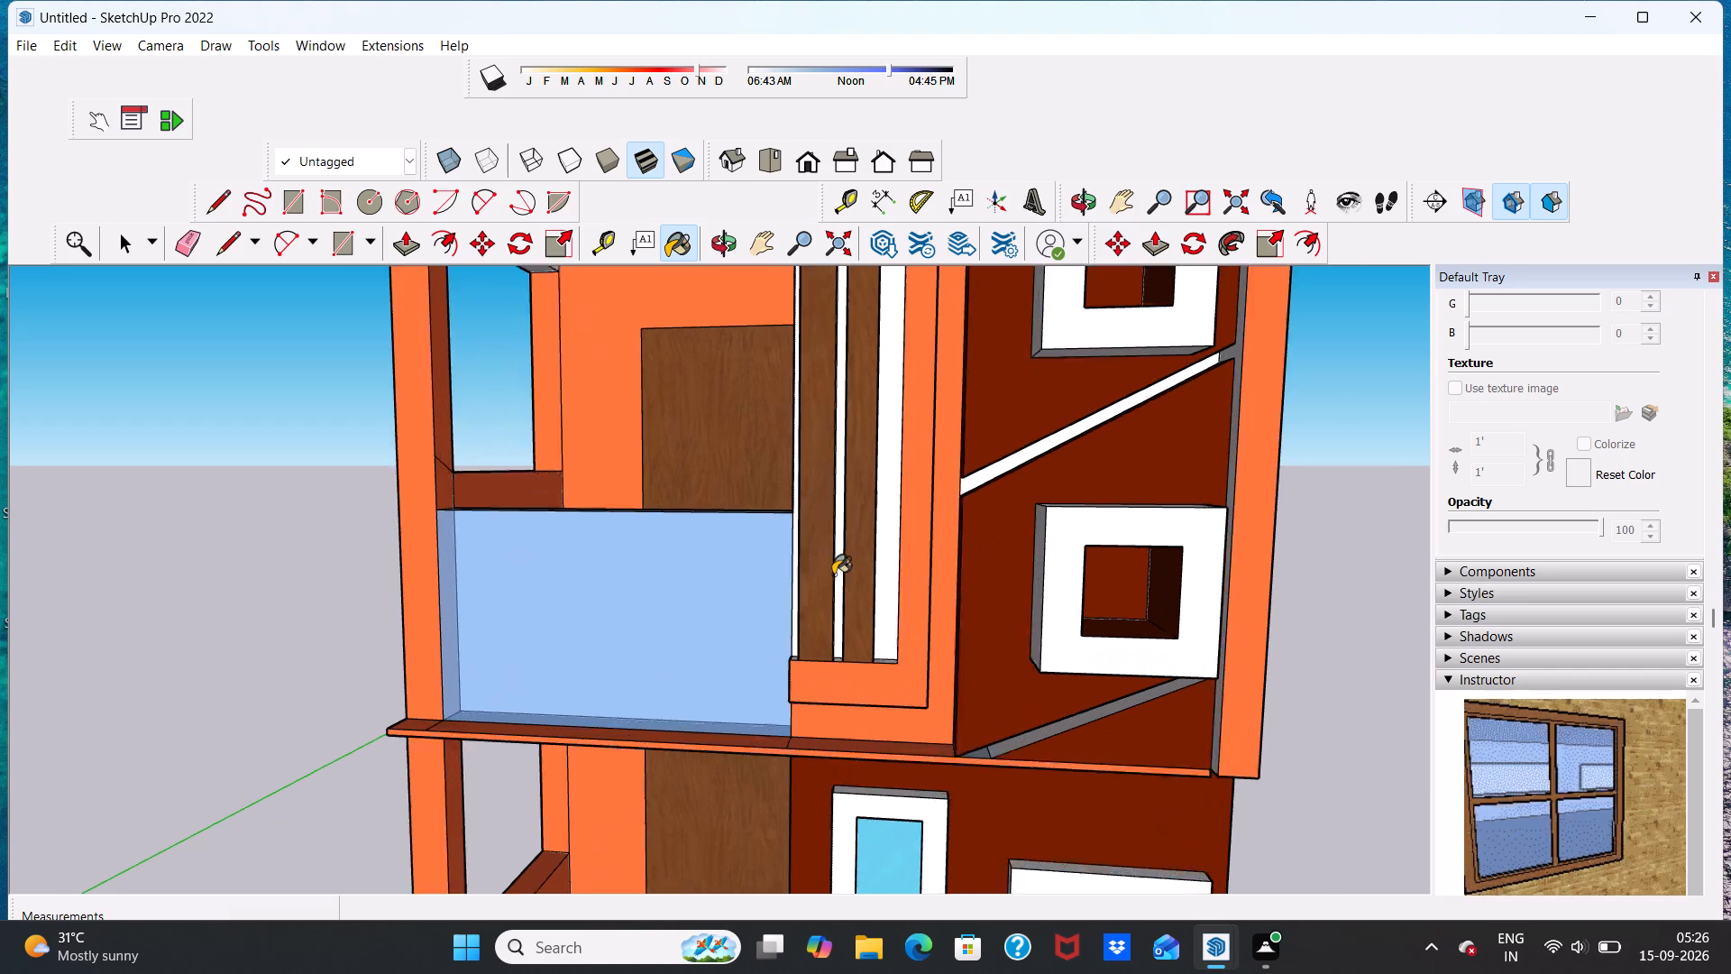
scroll(833, 574, up, 2)
middle_drag(797, 546, 921, 536)
scroll(799, 546, up, 1)
click(848, 555)
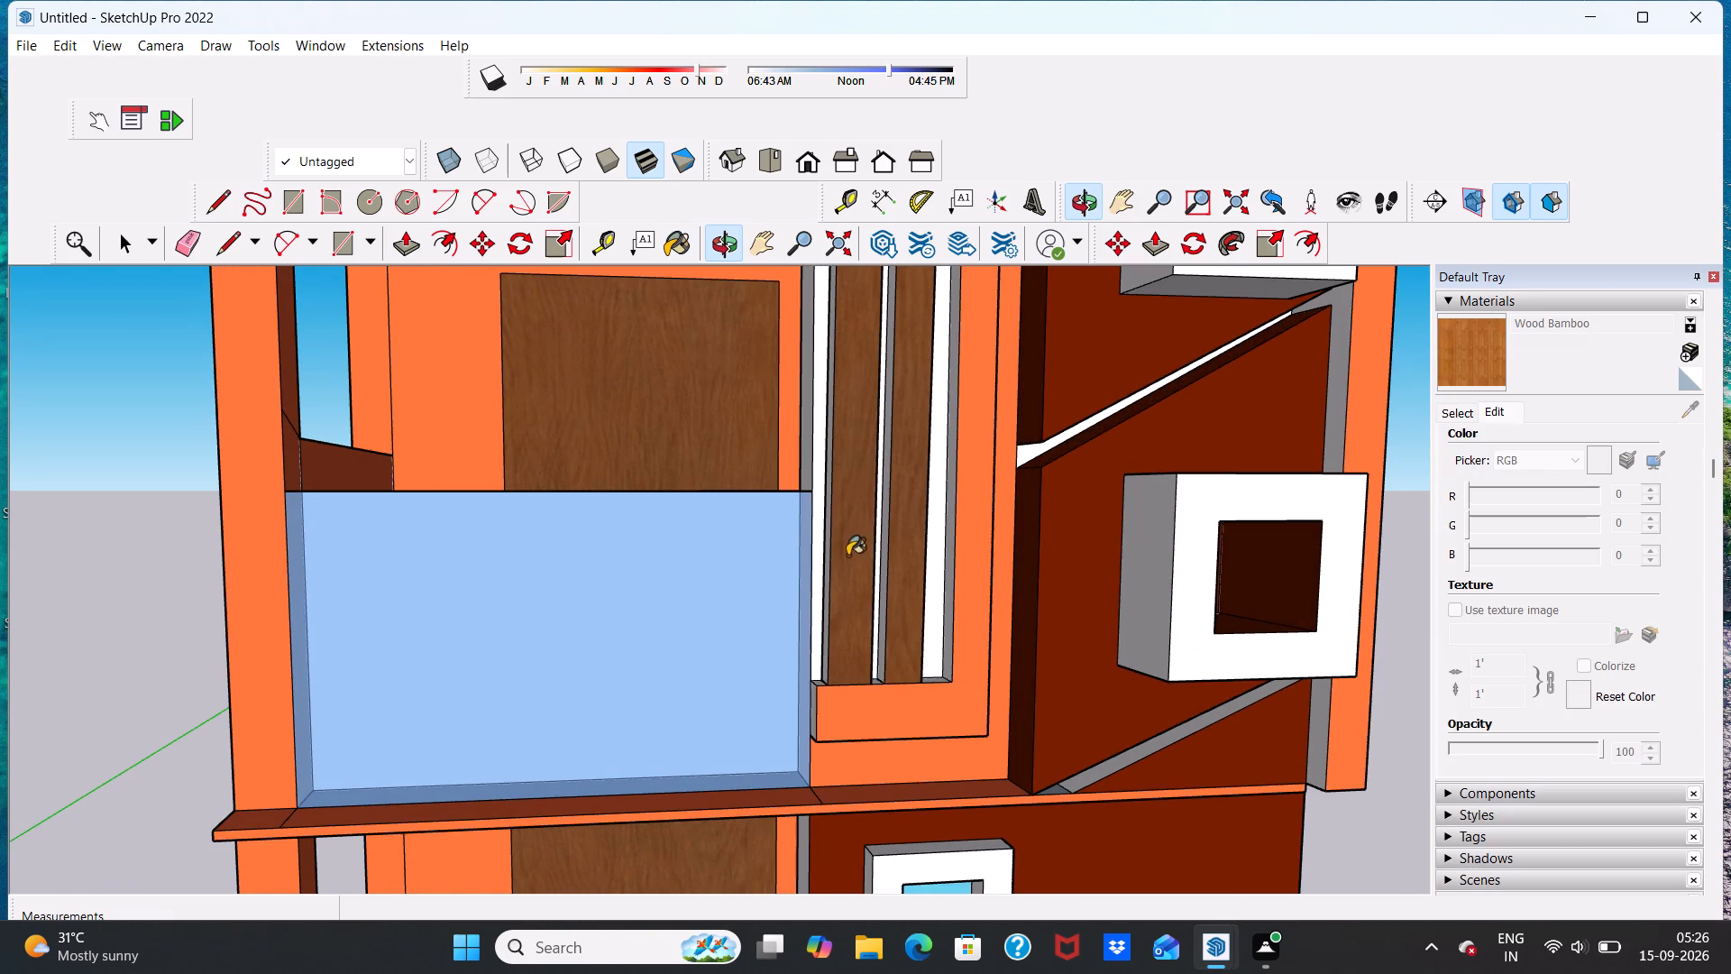
click(902, 547)
Paint the left slat's outer side and both sides of the right slat with Wood Bamboo.
scroll(904, 548, down, 9)
scroll(873, 496, up, 8)
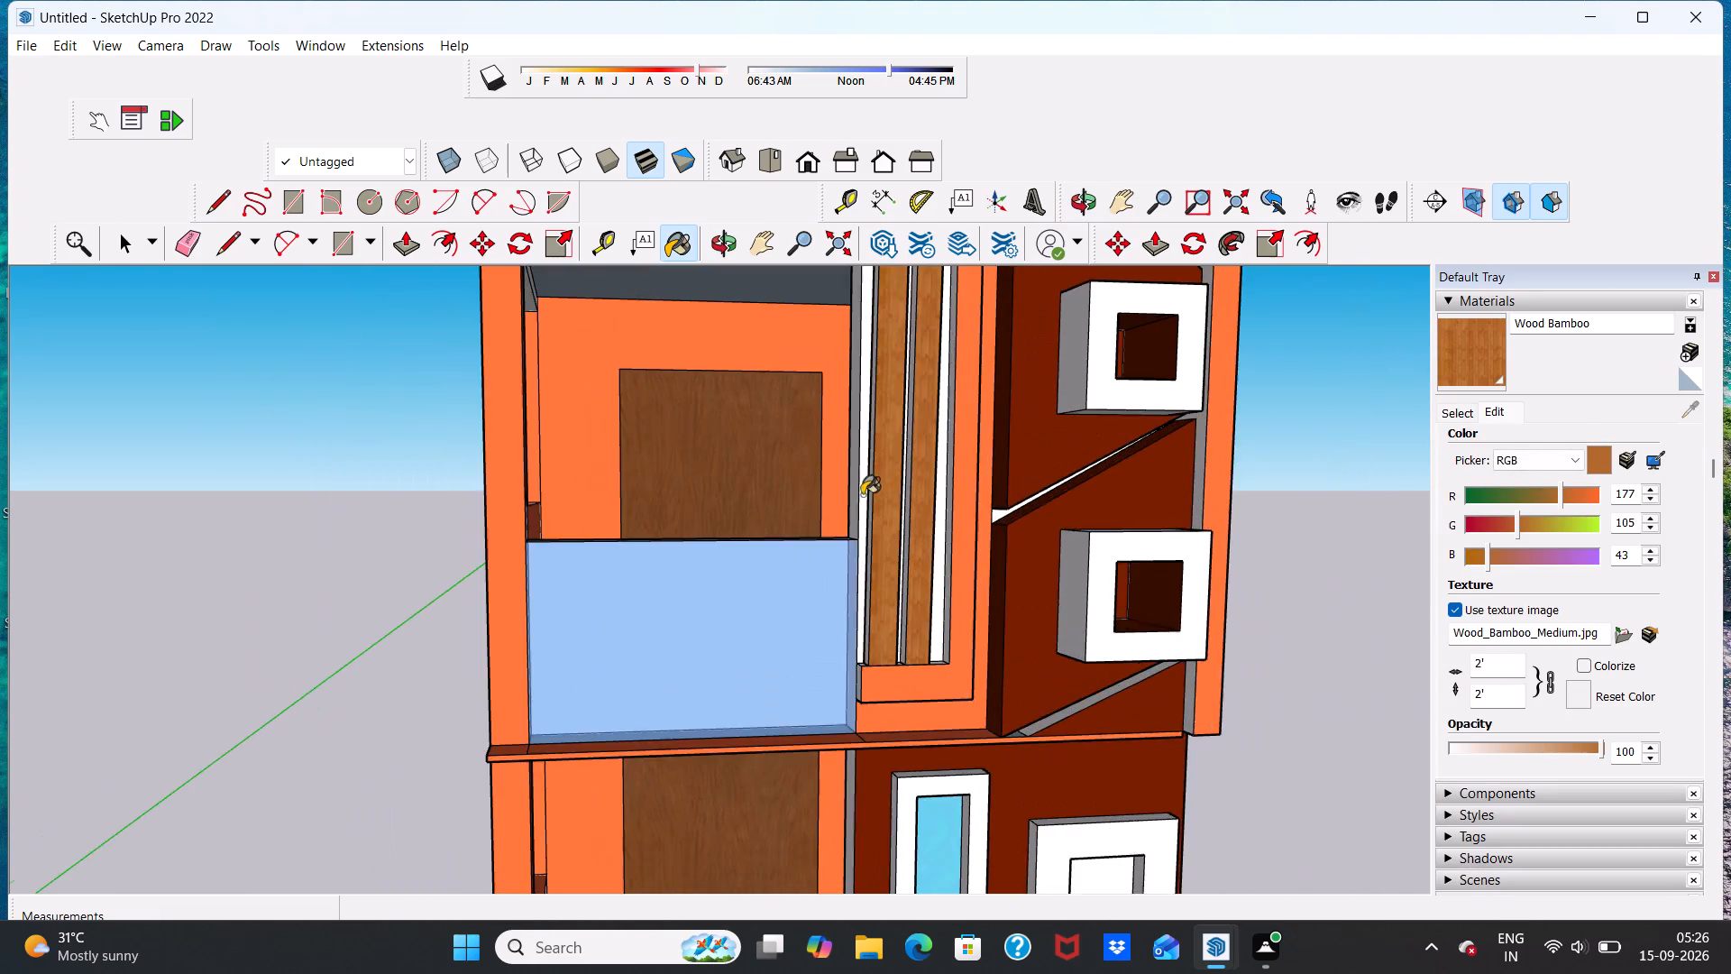
scroll(862, 495, up, 3)
middle_drag(856, 498, 912, 510)
click(913, 517)
scroll(904, 512, down, 4)
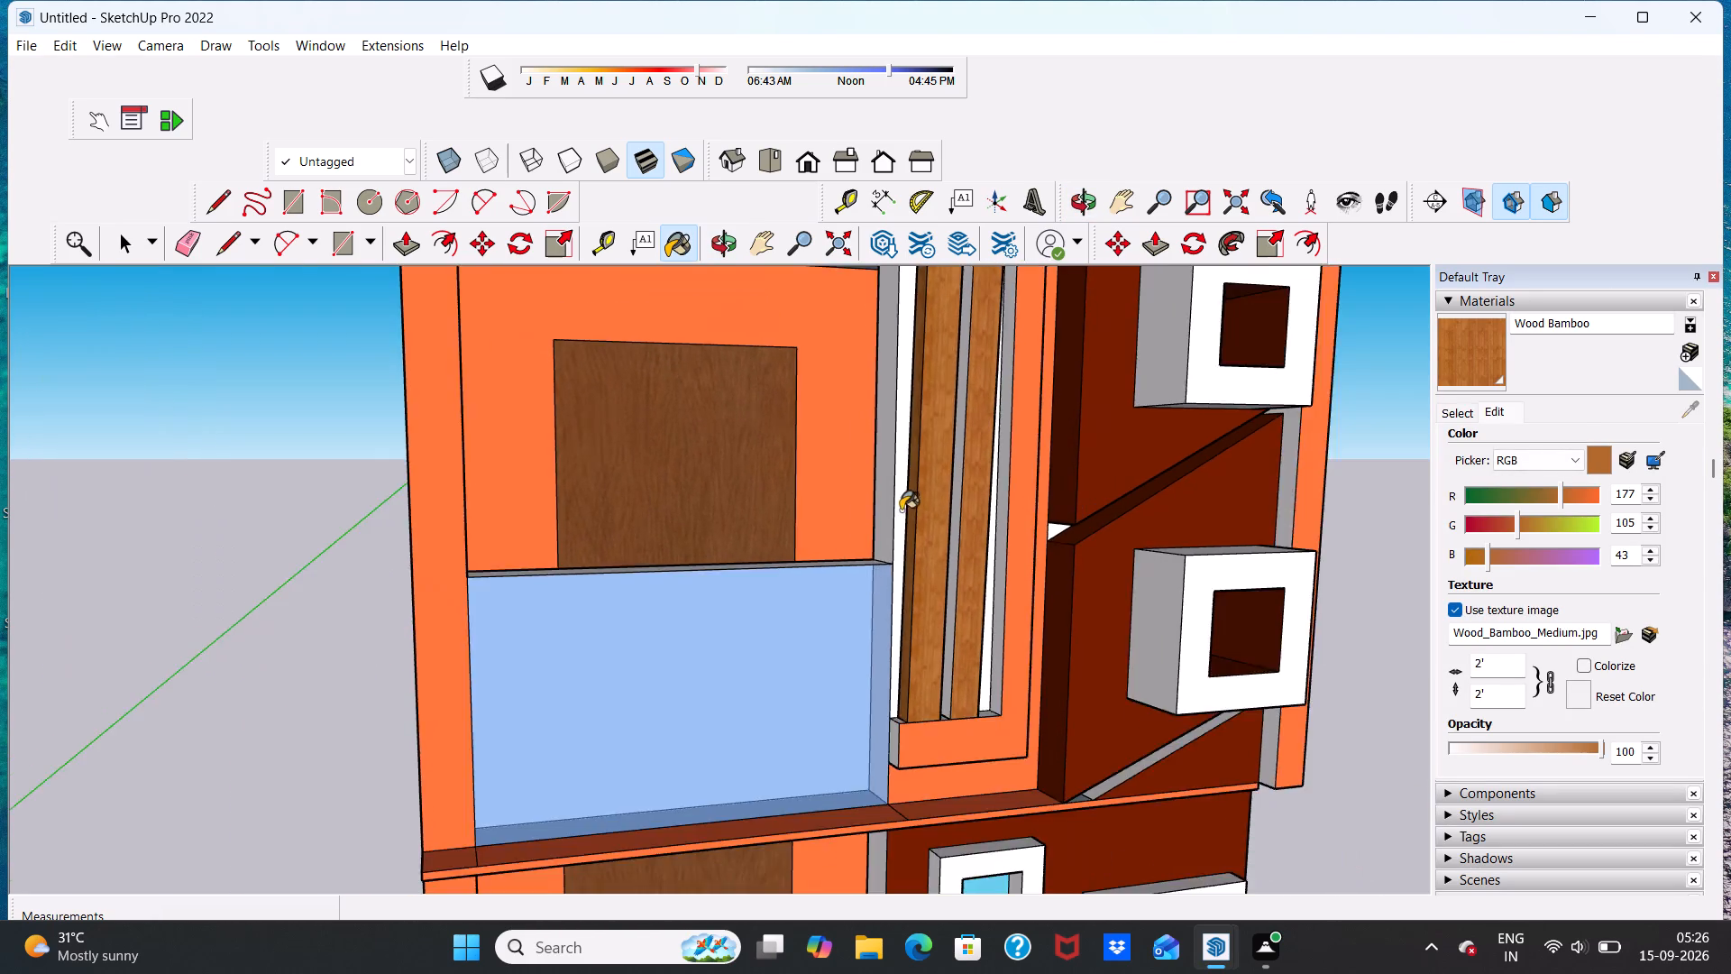
scroll(901, 510, down, 7)
middle_drag(959, 498, 648, 583)
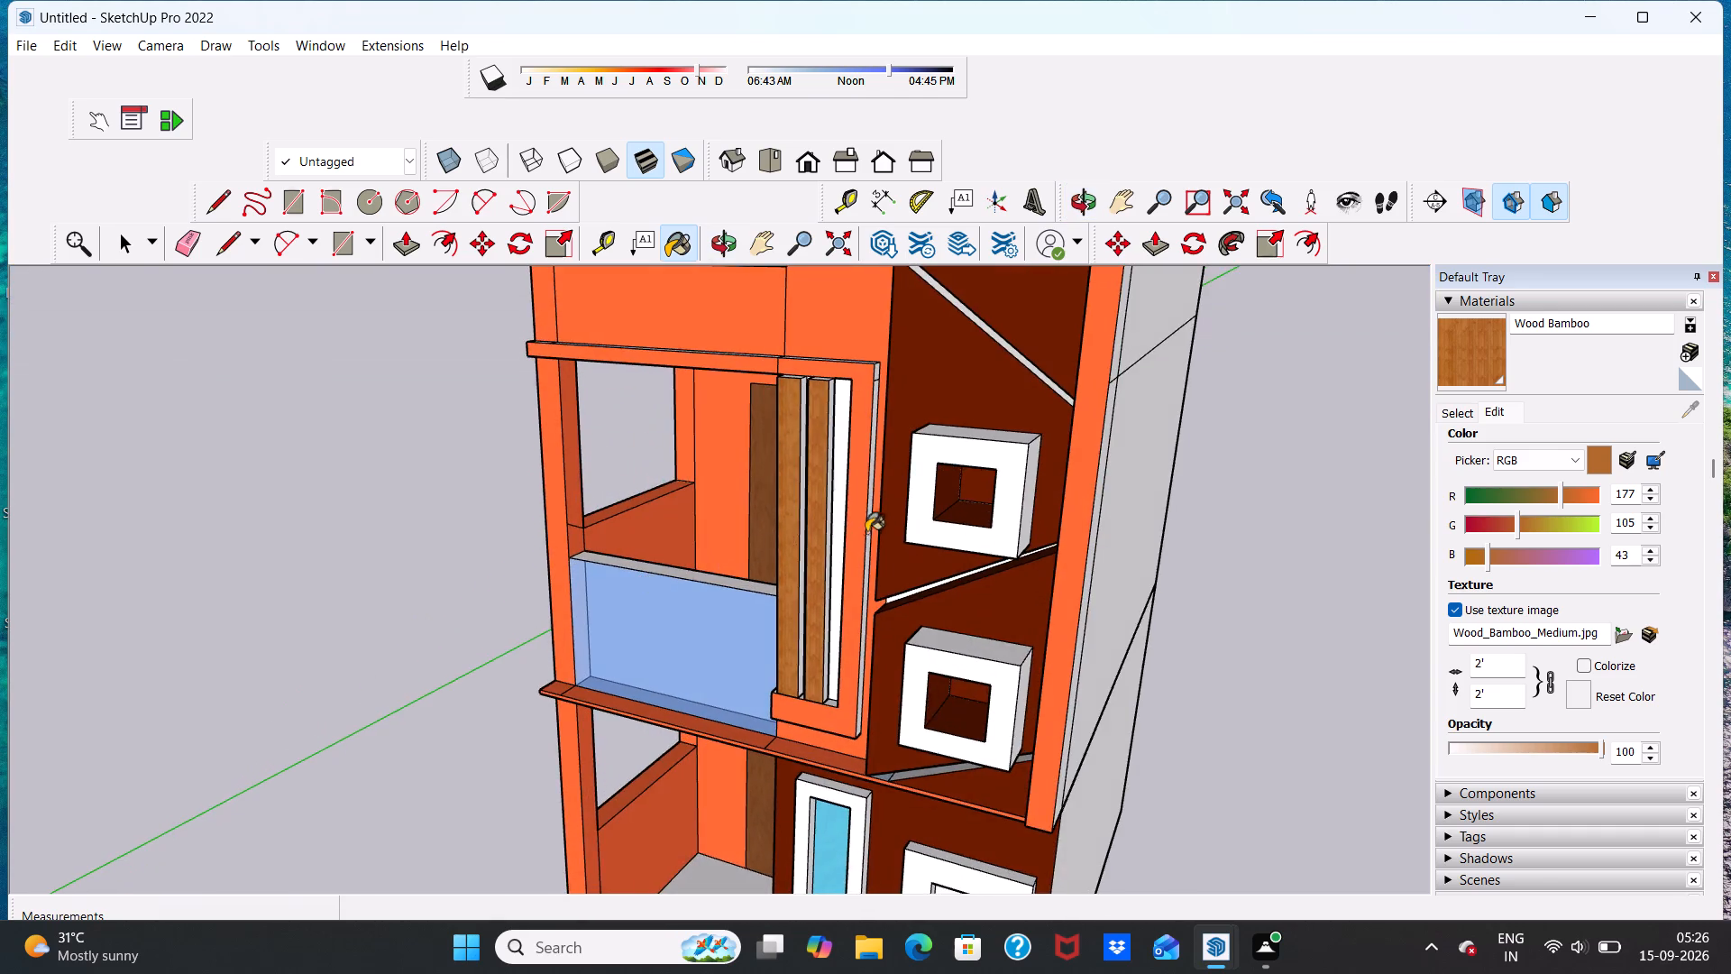
scroll(818, 513, up, 11)
click(809, 519)
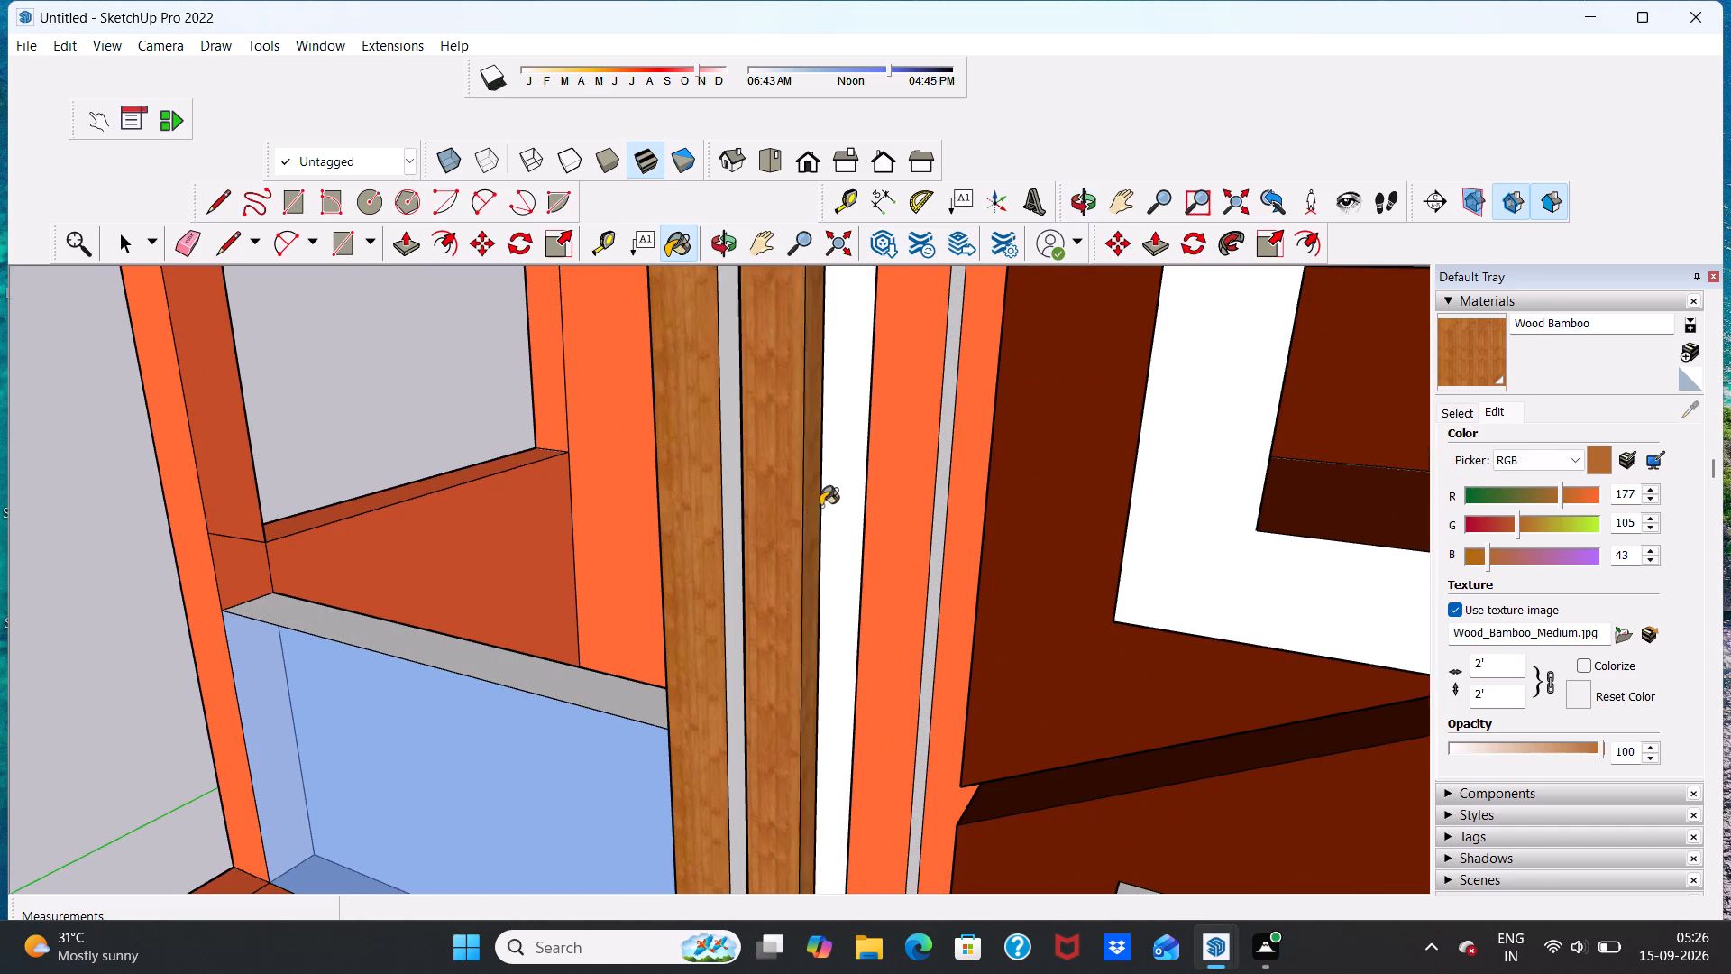
scroll(820, 506, down, 7)
middle_drag(796, 510, 982, 516)
middle_drag(794, 543, 936, 534)
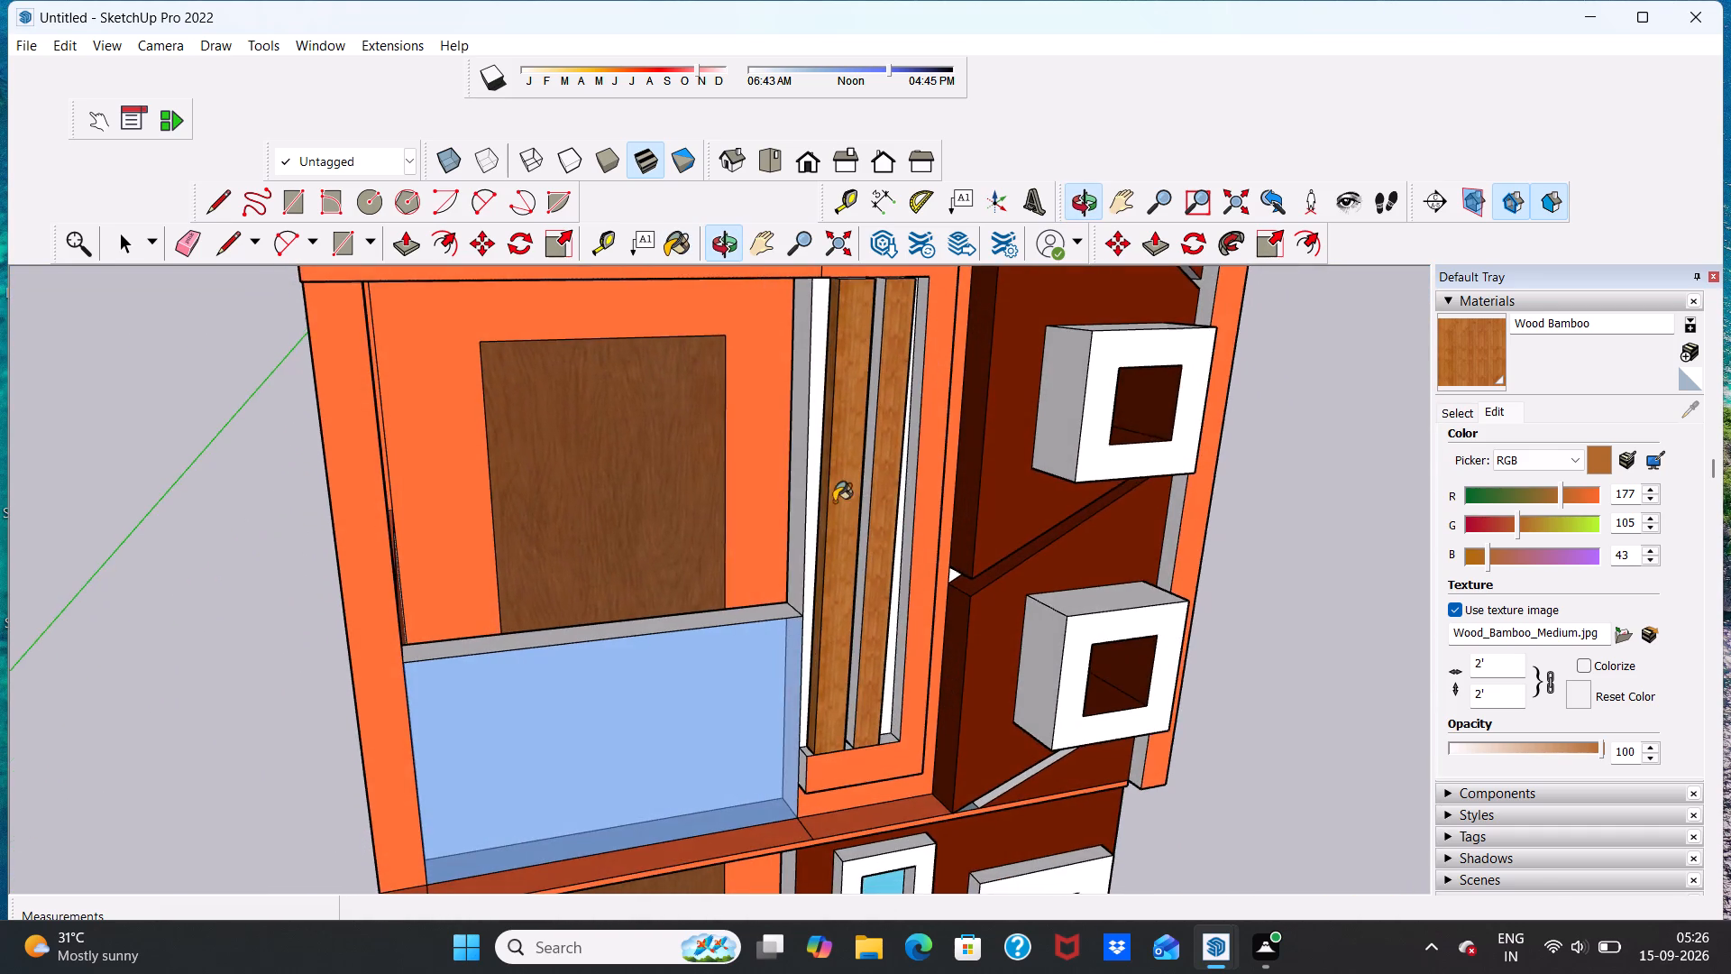
scroll(878, 490, up, 11)
click(857, 481)
scroll(857, 483, down, 13)
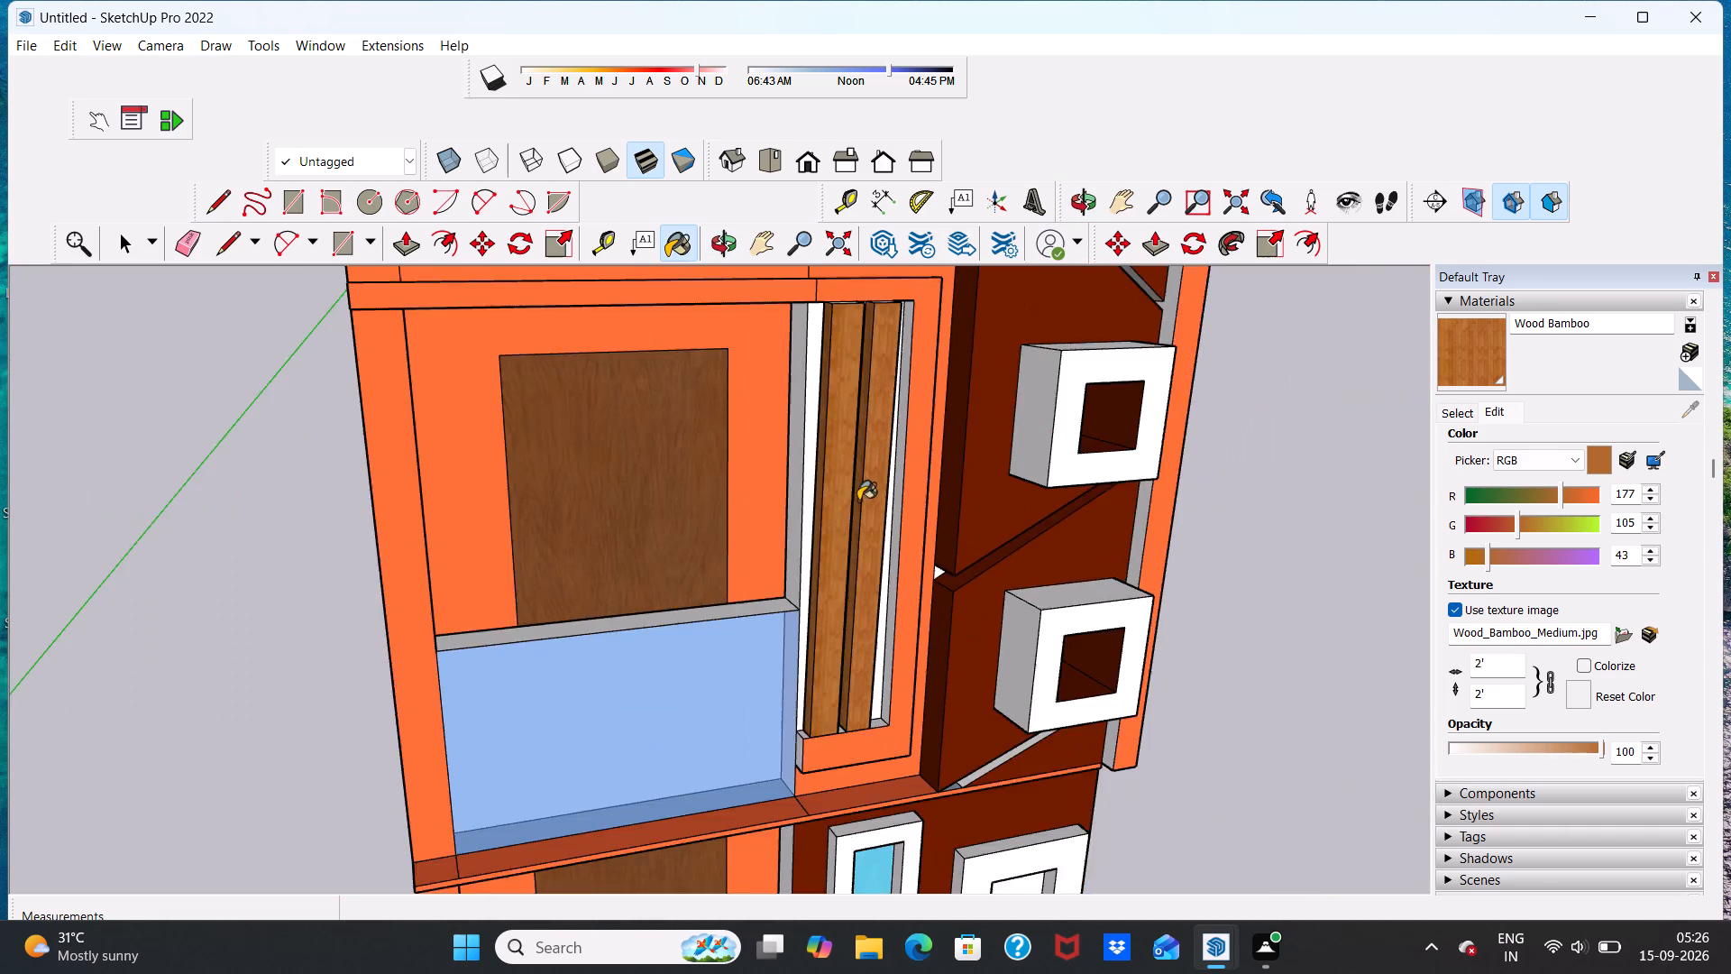
Paint the top faces of the two vertical slats with Wood Bamboo.
scroll(858, 501, down, 8)
middle_drag(852, 427, 833, 602)
scroll(894, 469, up, 9)
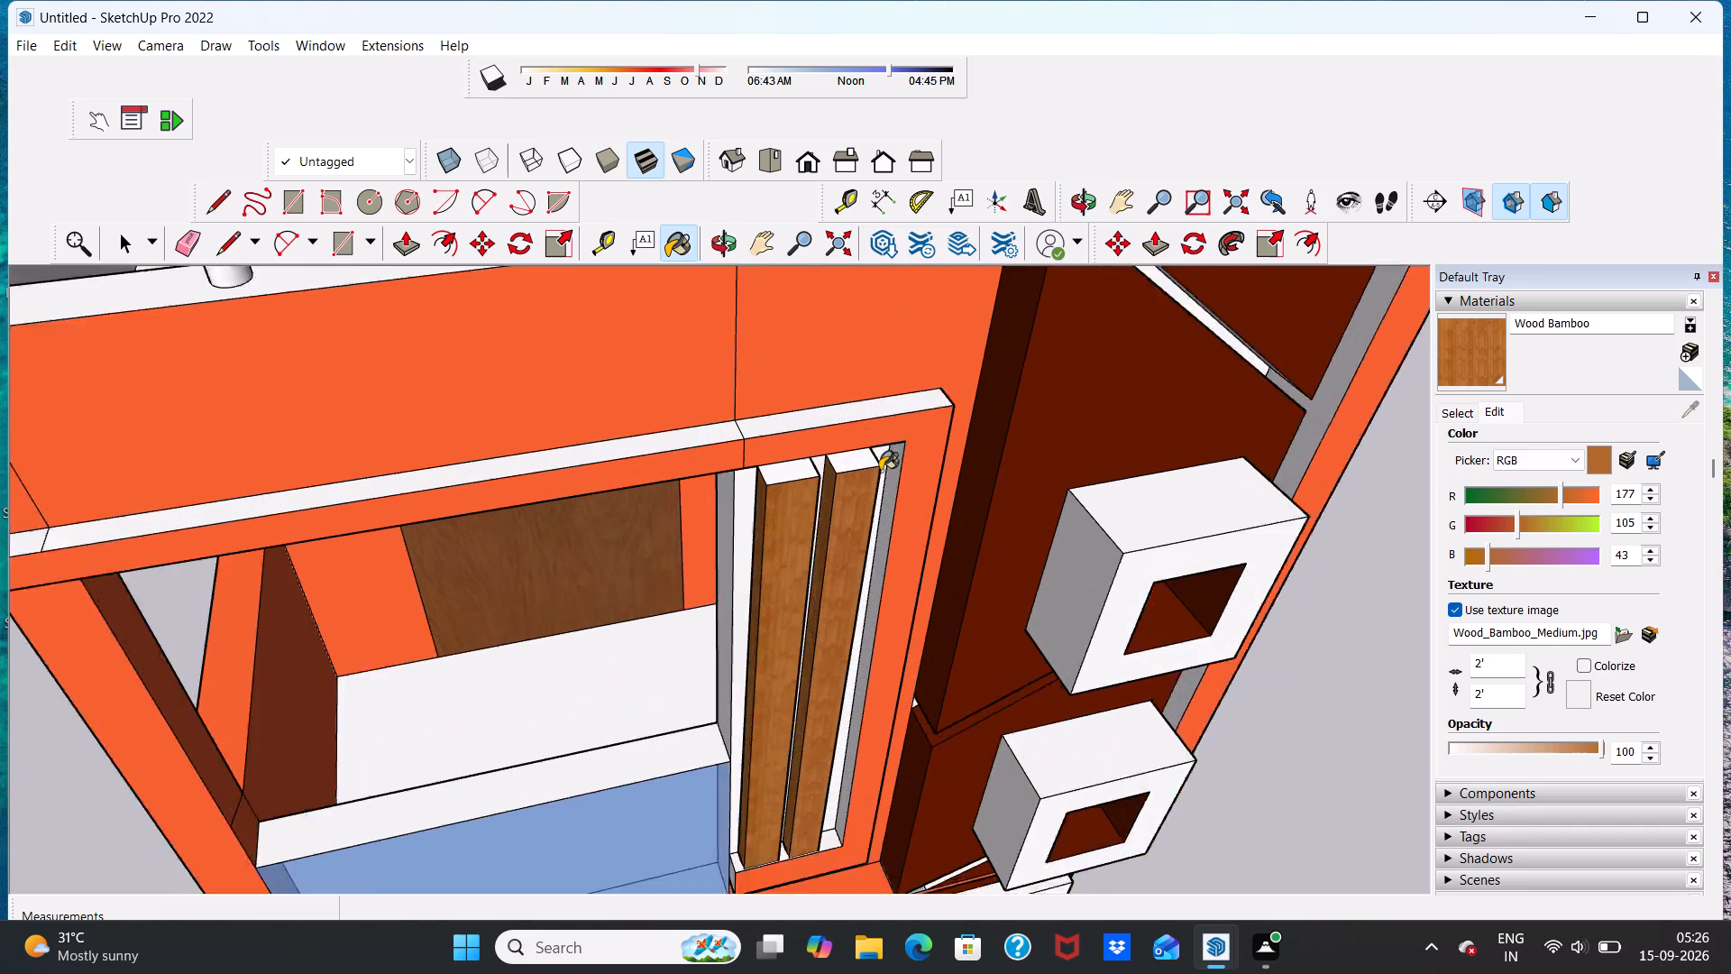
scroll(880, 471, up, 8)
click(835, 447)
click(724, 474)
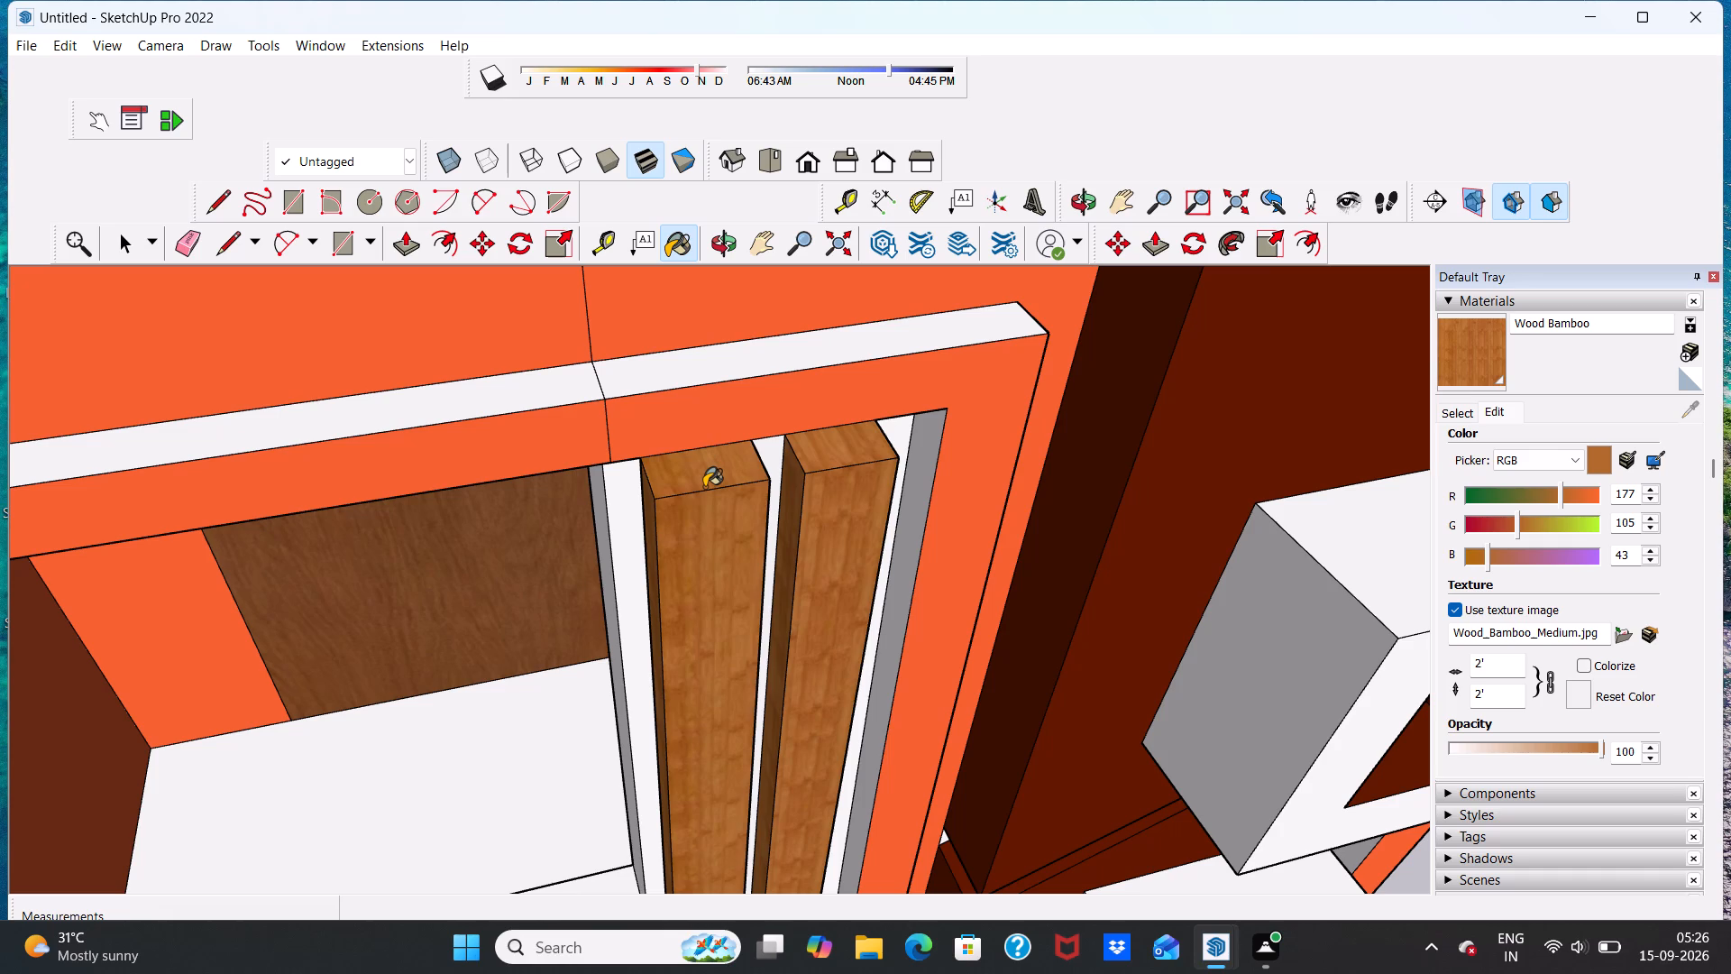
Paint the white back strips between the two slats and beside the right slat with Wood Bamboo.
scroll(833, 467, down, 5)
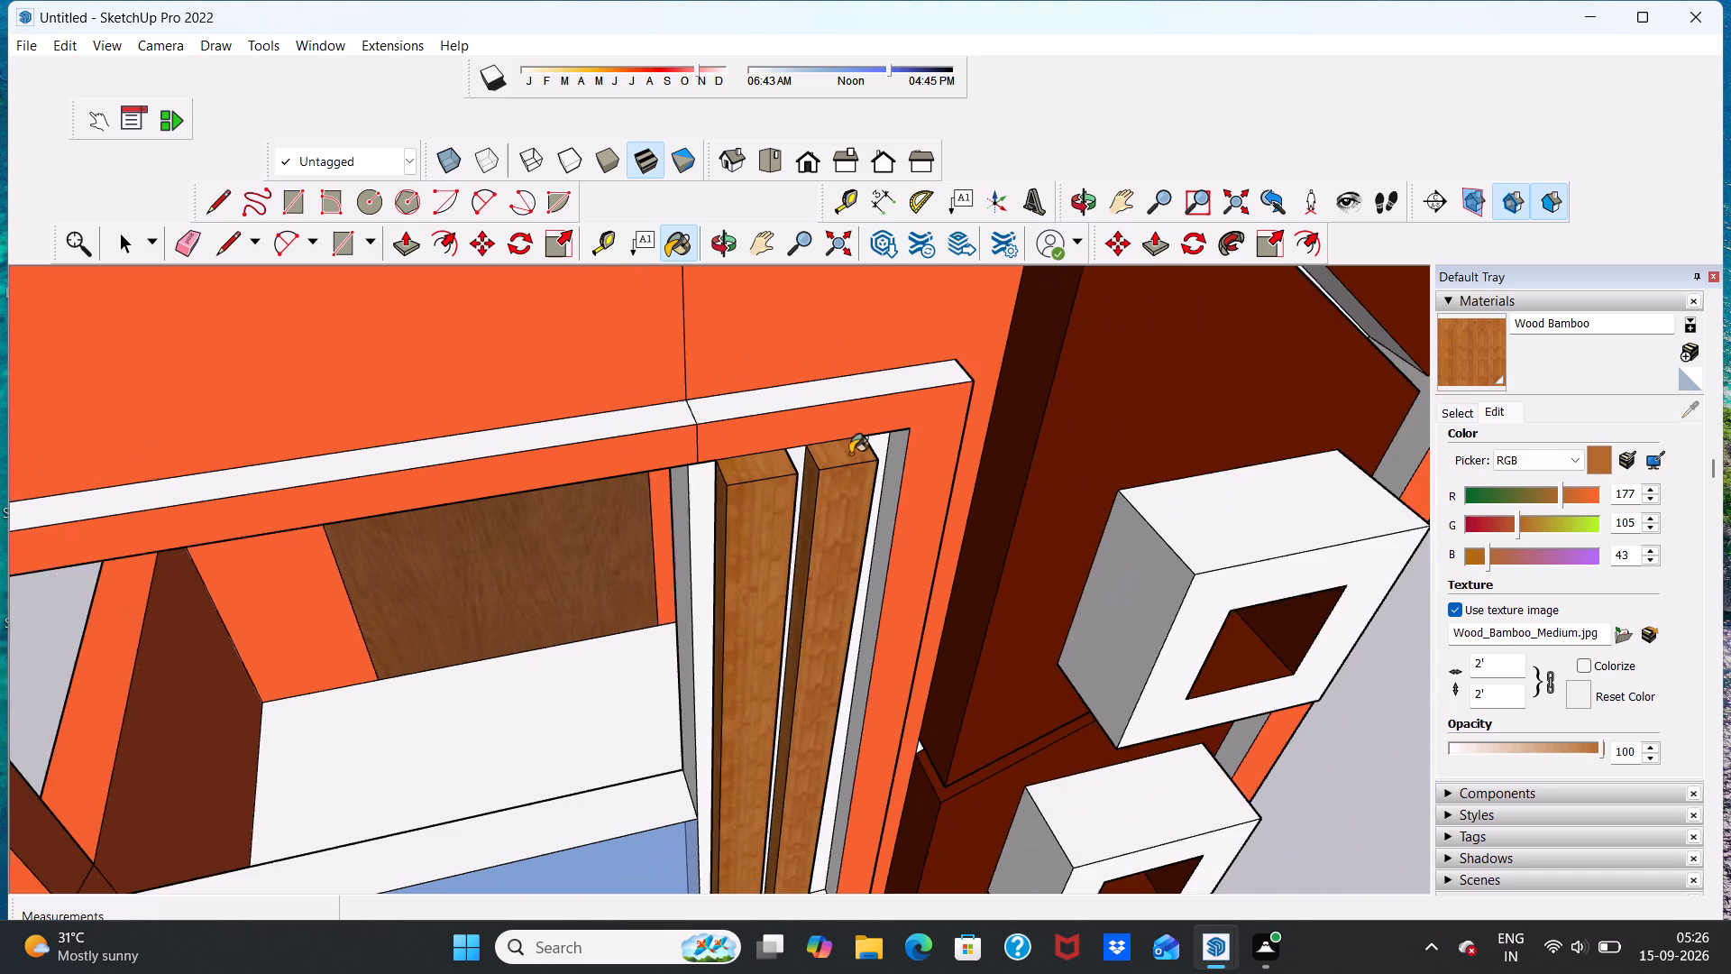
scroll(850, 454, down, 7)
middle_drag(860, 792, 812, 497)
middle_drag(812, 685, 782, 583)
scroll(782, 583, up, 1)
scroll(777, 586, down, 11)
middle_drag(784, 530, 739, 691)
scroll(775, 539, up, 12)
click(783, 541)
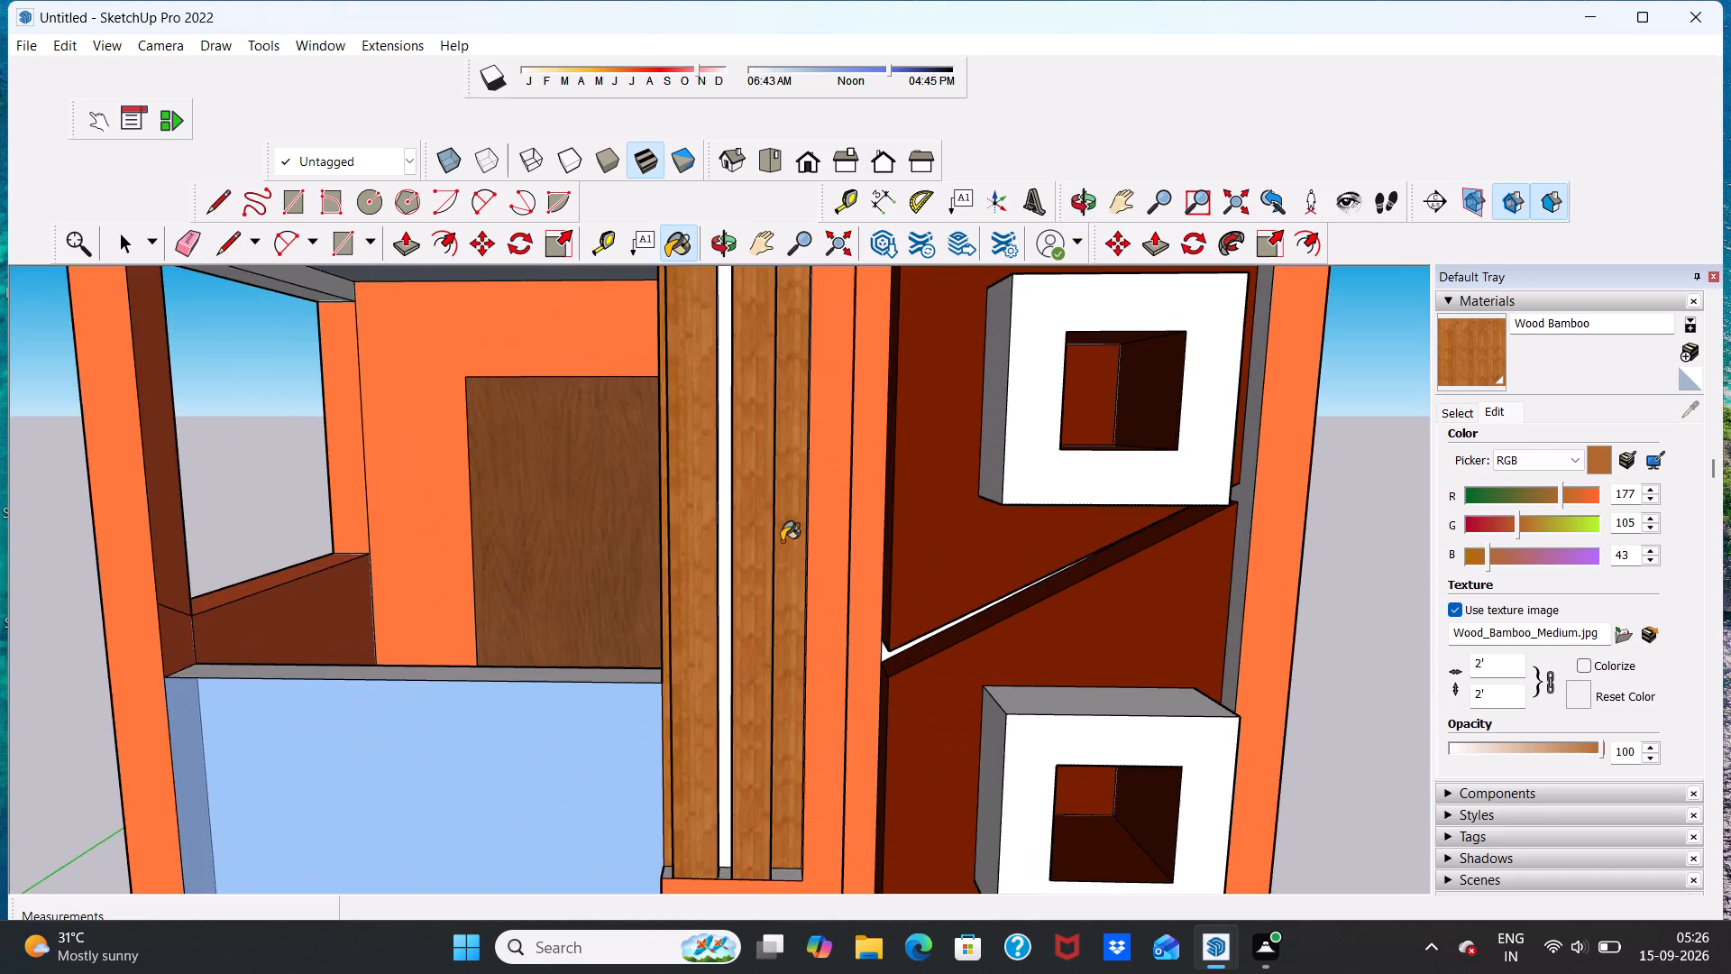
scroll(781, 543, down, 13)
scroll(775, 565, up, 20)
scroll(775, 565, up, 1)
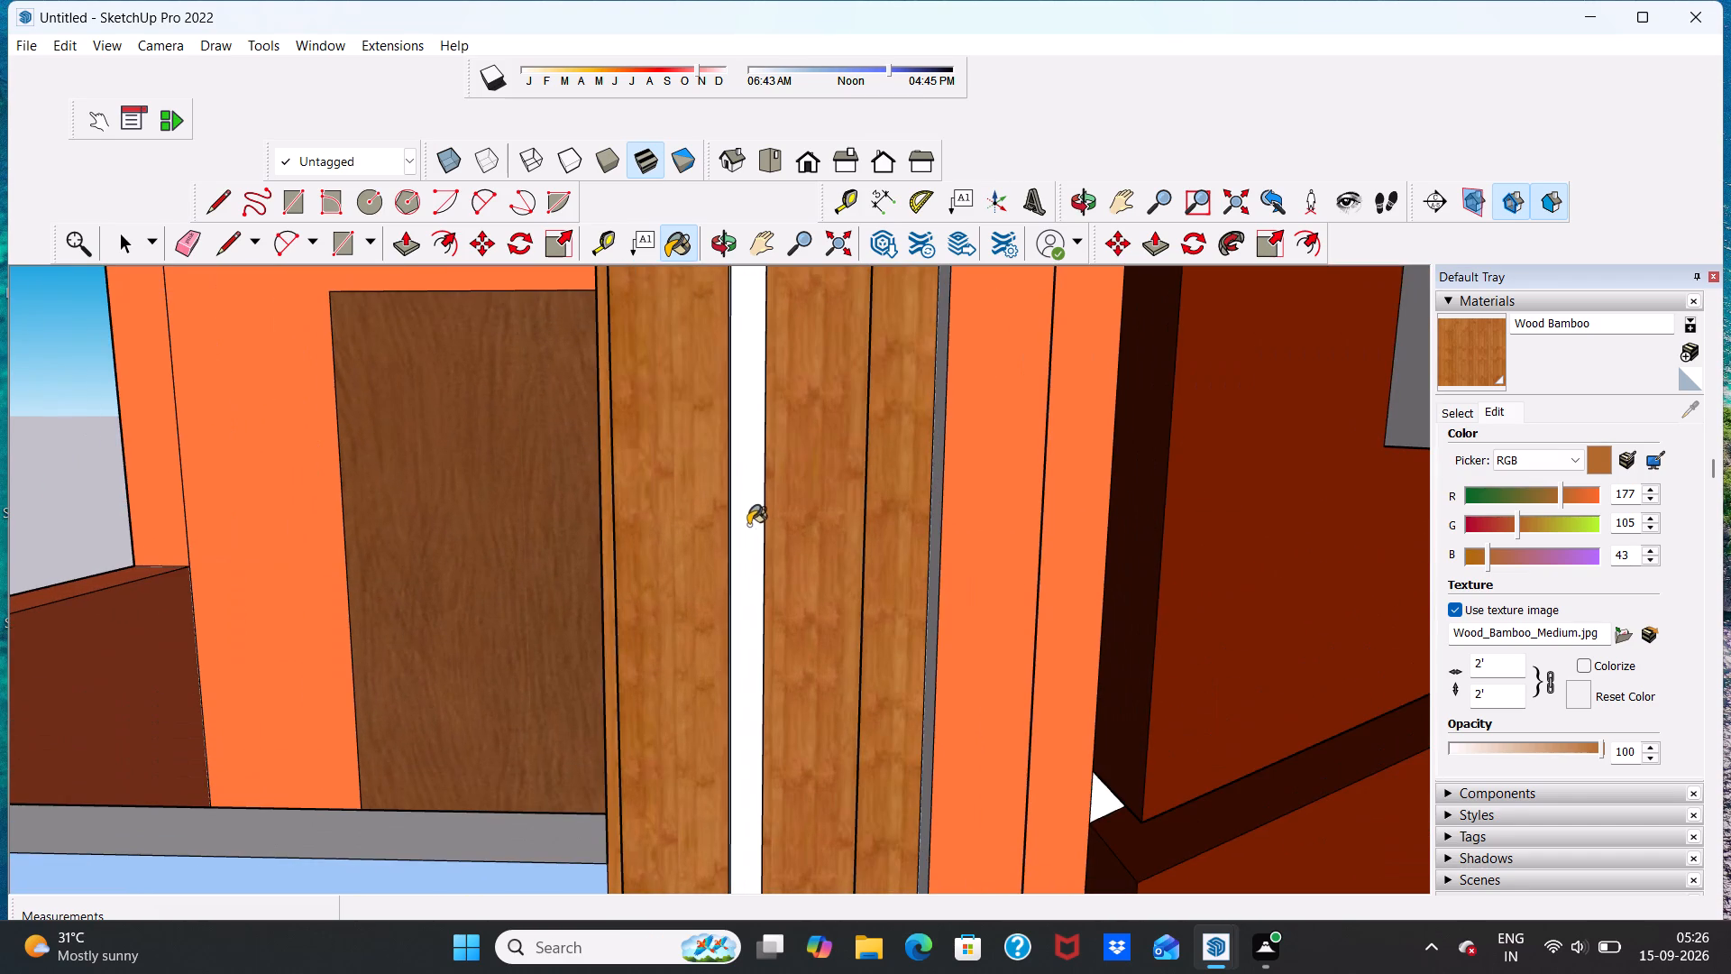
click(748, 519)
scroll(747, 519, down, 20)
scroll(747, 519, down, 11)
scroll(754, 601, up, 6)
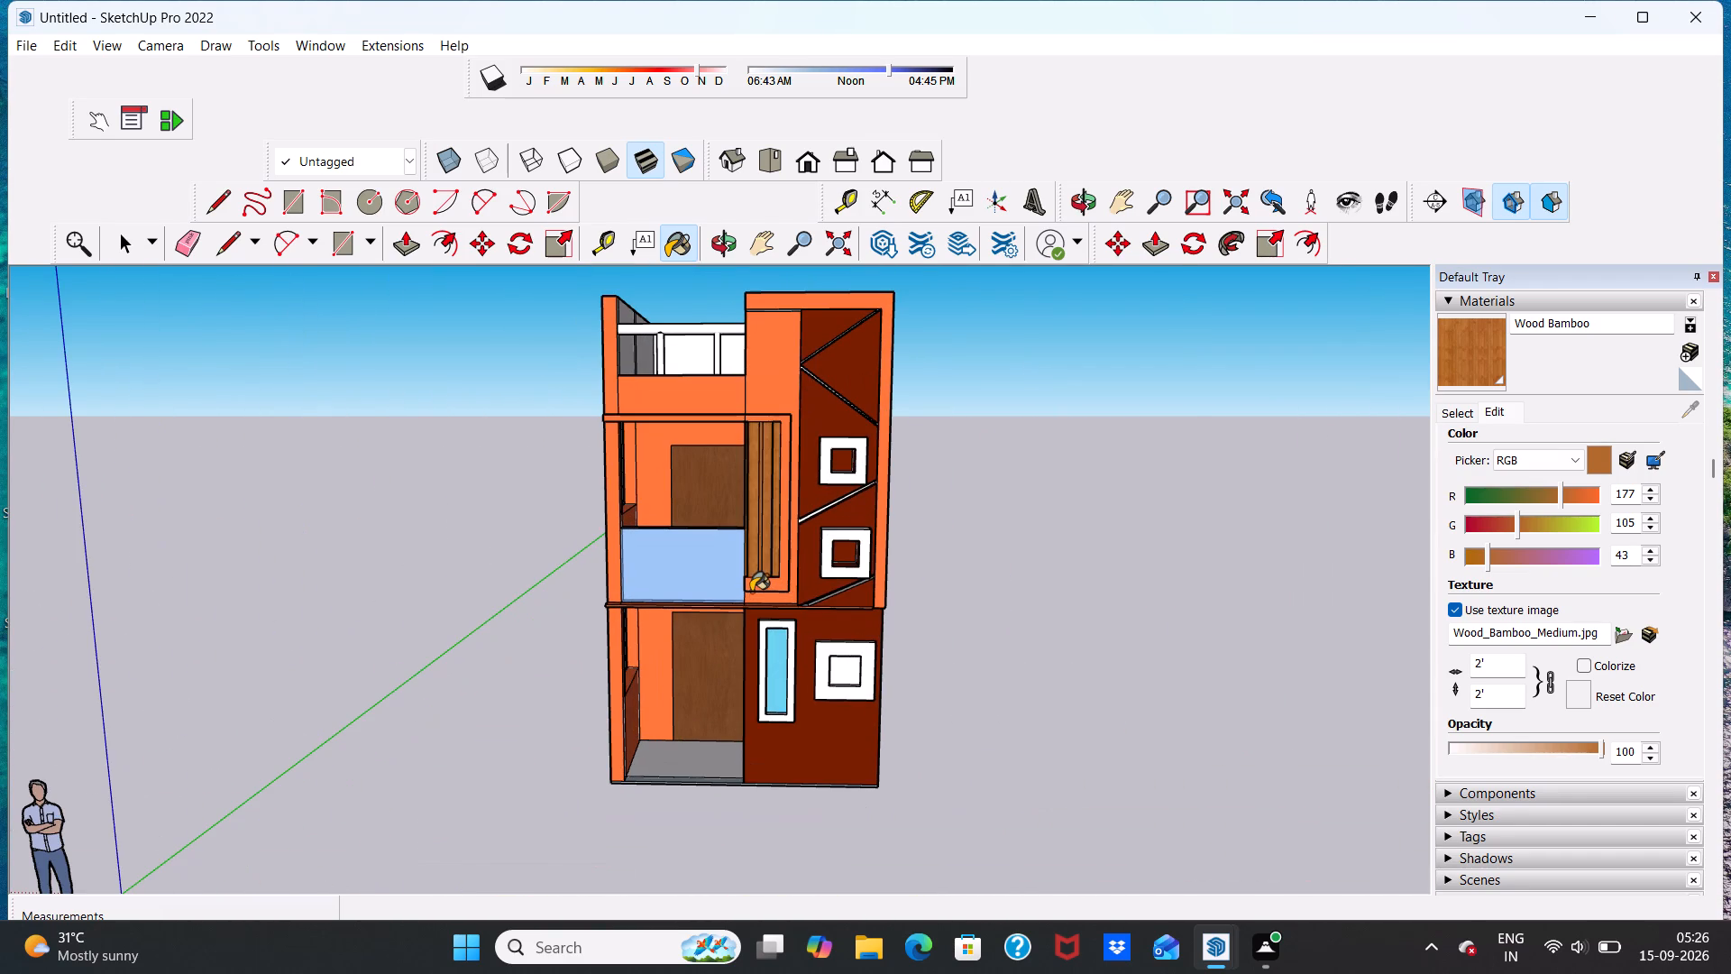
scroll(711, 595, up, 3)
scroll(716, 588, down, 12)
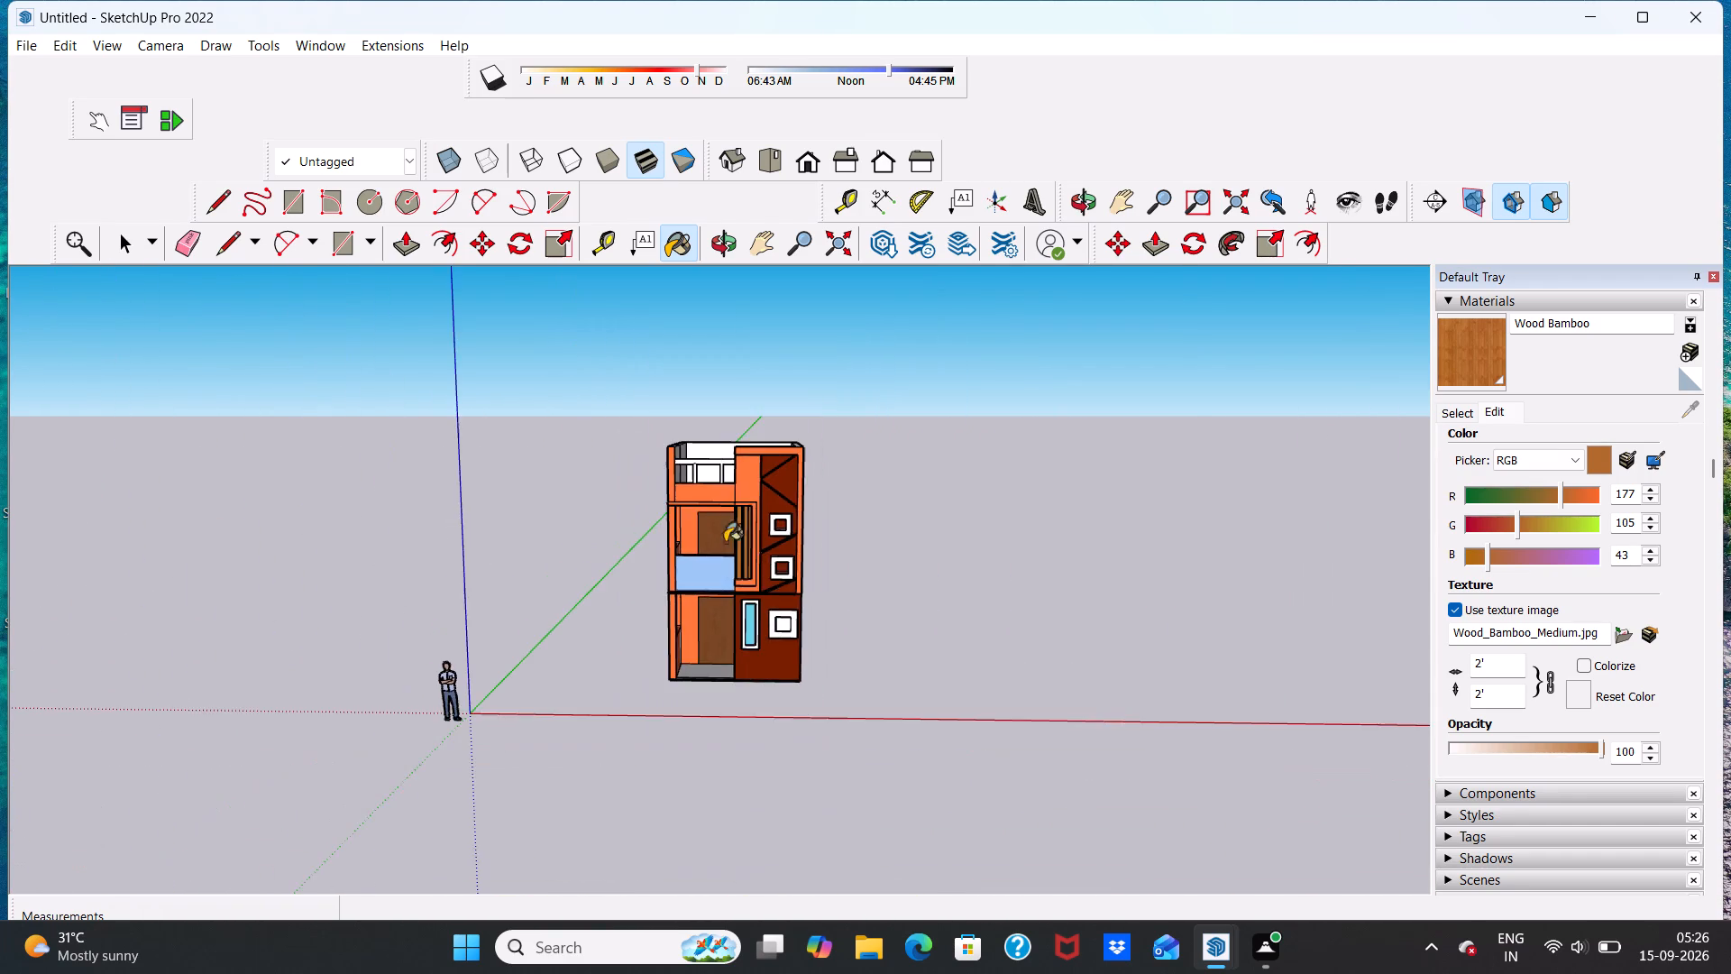
Examine the painted front facade and the building's base from several distances and angles.
scroll(719, 473, up, 11)
scroll(694, 492, down, 9)
middle_drag(712, 574, 715, 650)
scroll(720, 626, up, 1)
middle_drag(708, 629, 721, 530)
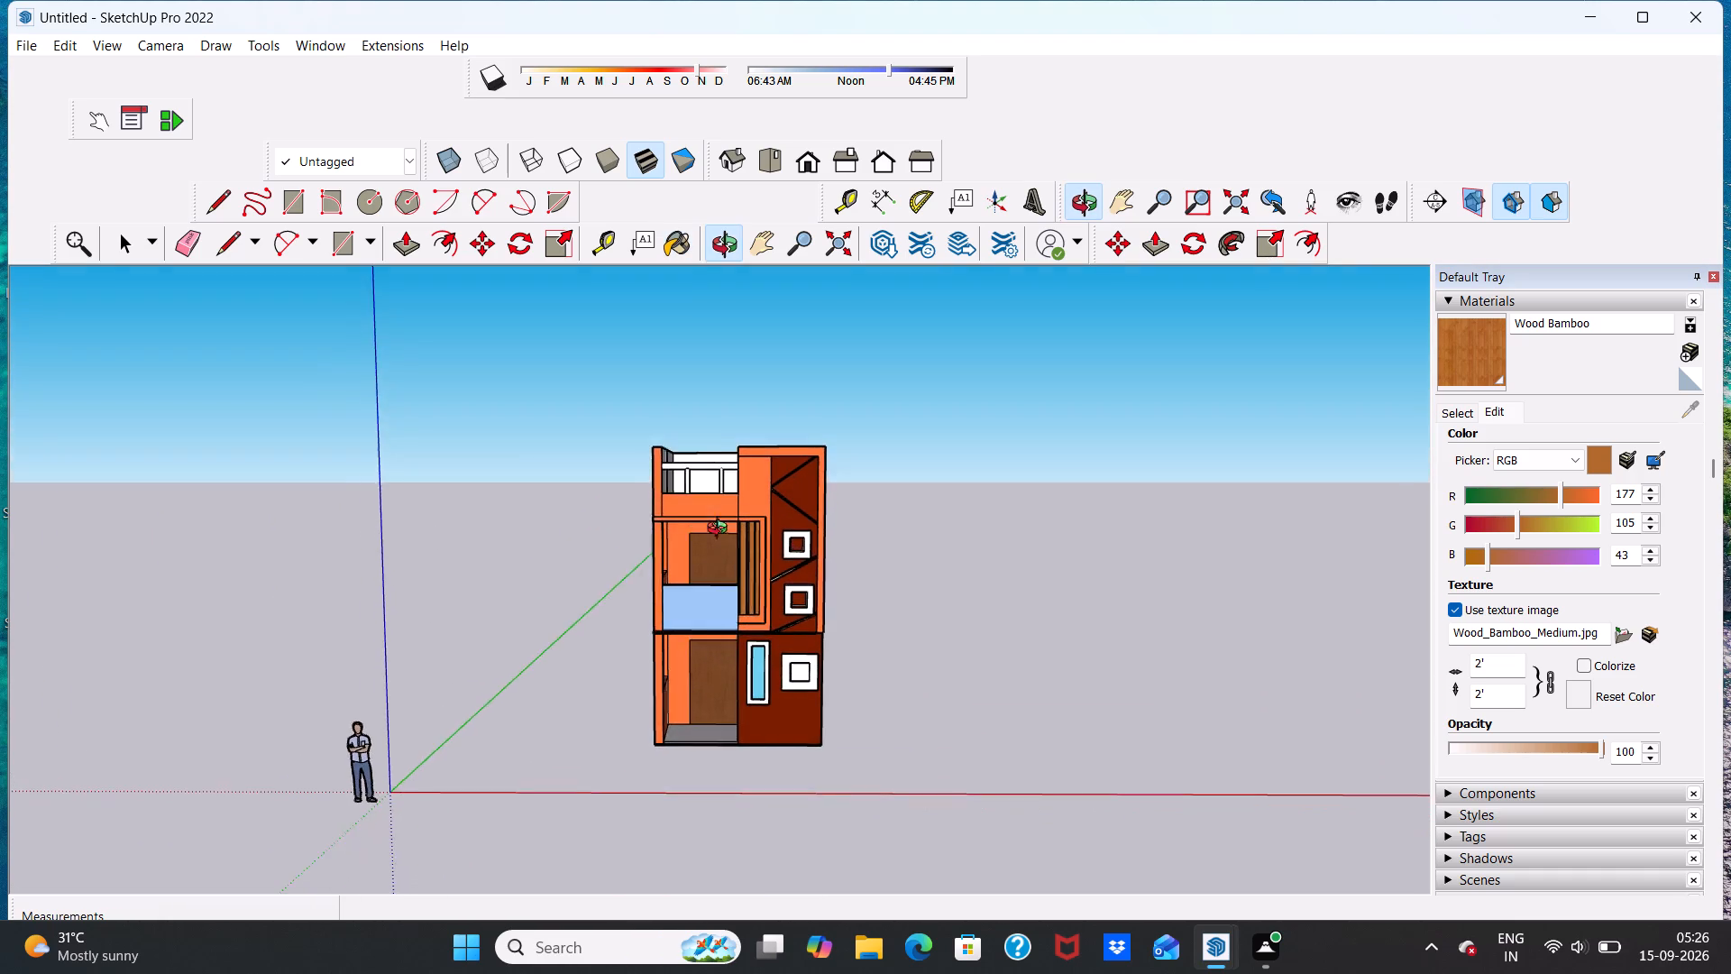
middle_drag(721, 530, 728, 553)
scroll(746, 628, up, 2)
key(space)
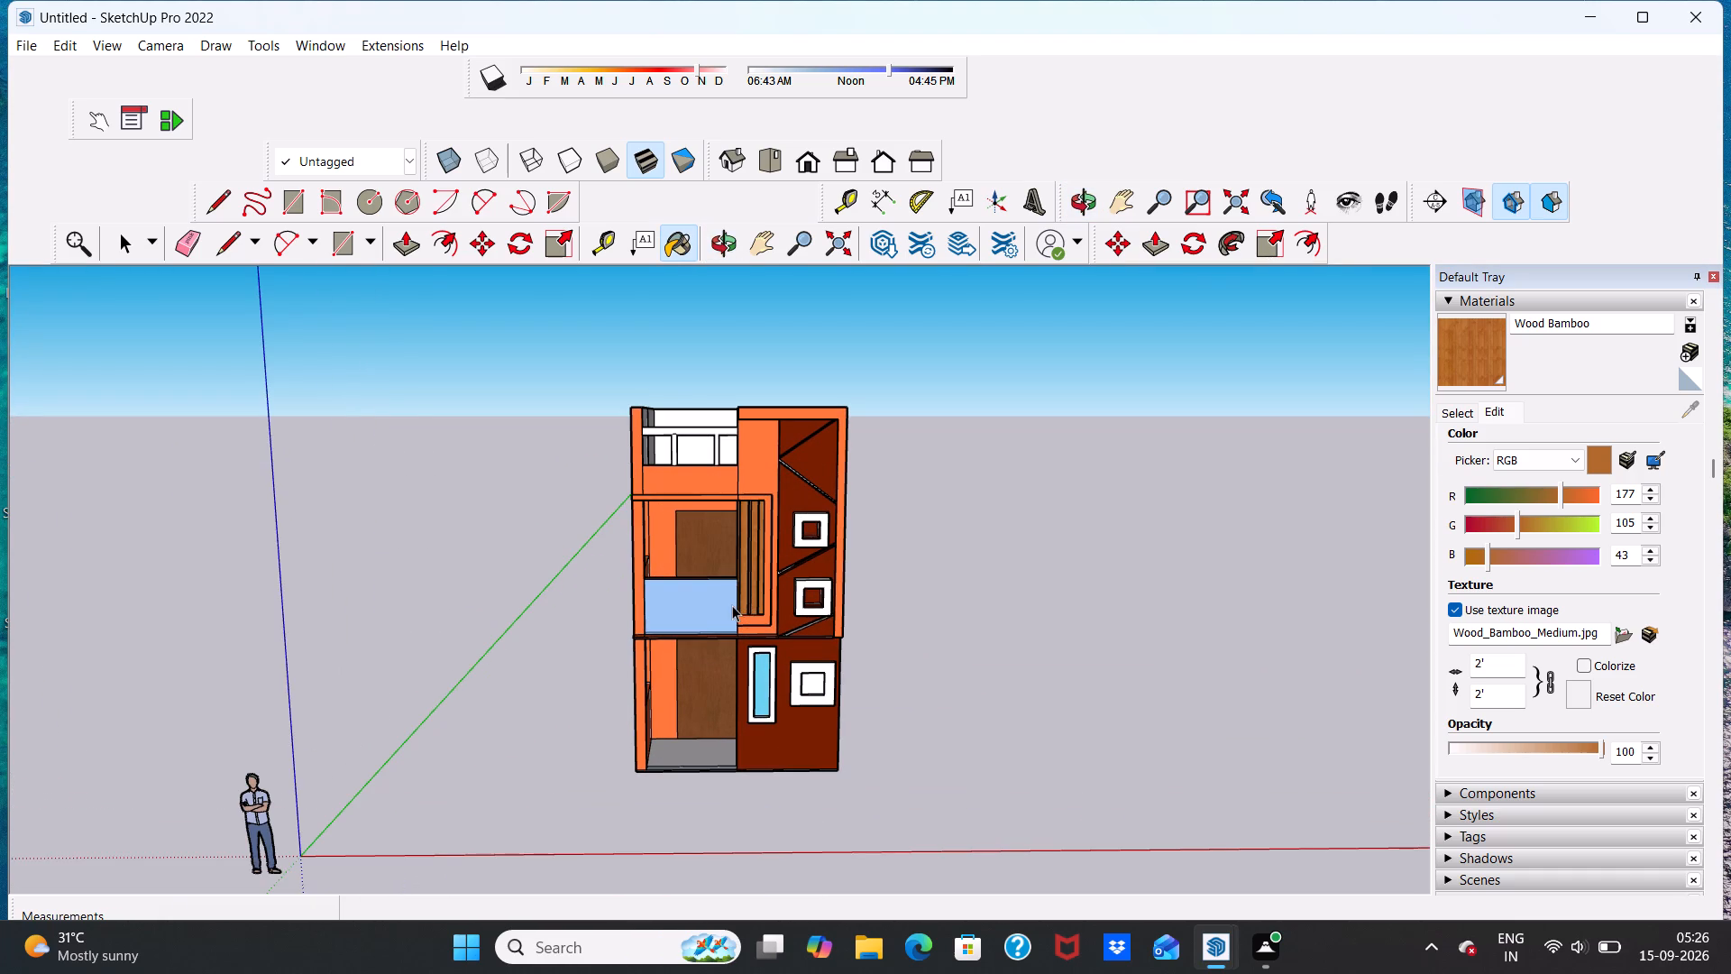
scroll(727, 605, down, 4)
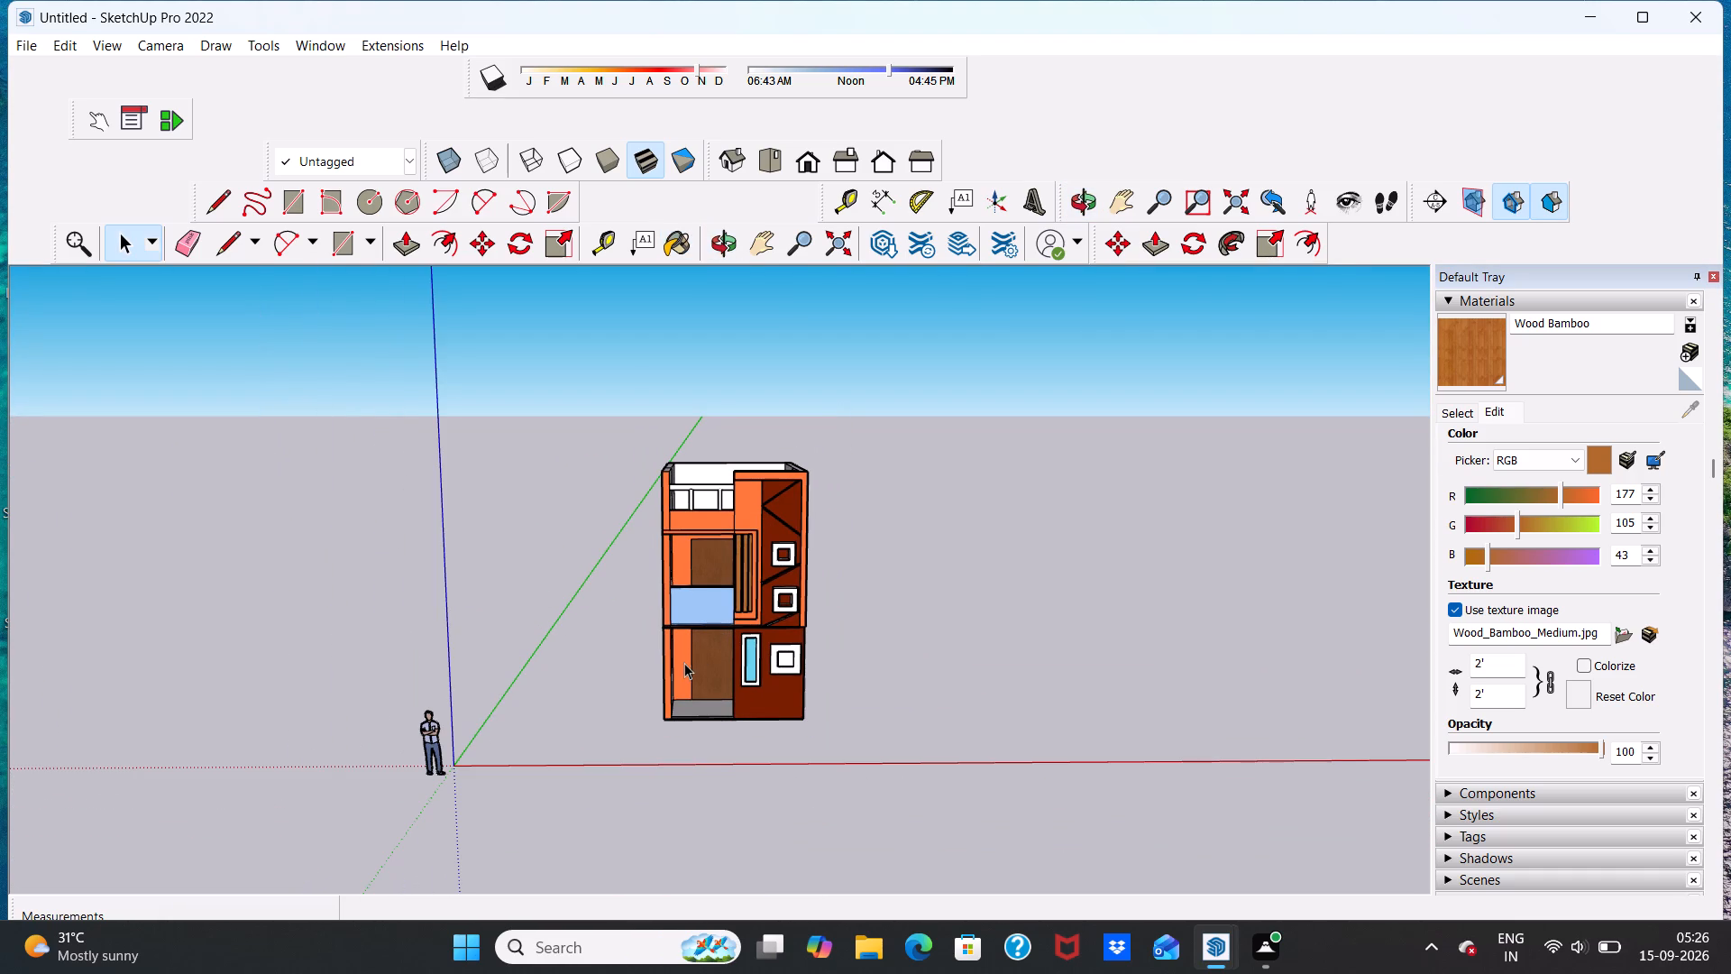
scroll(720, 662, up, 5)
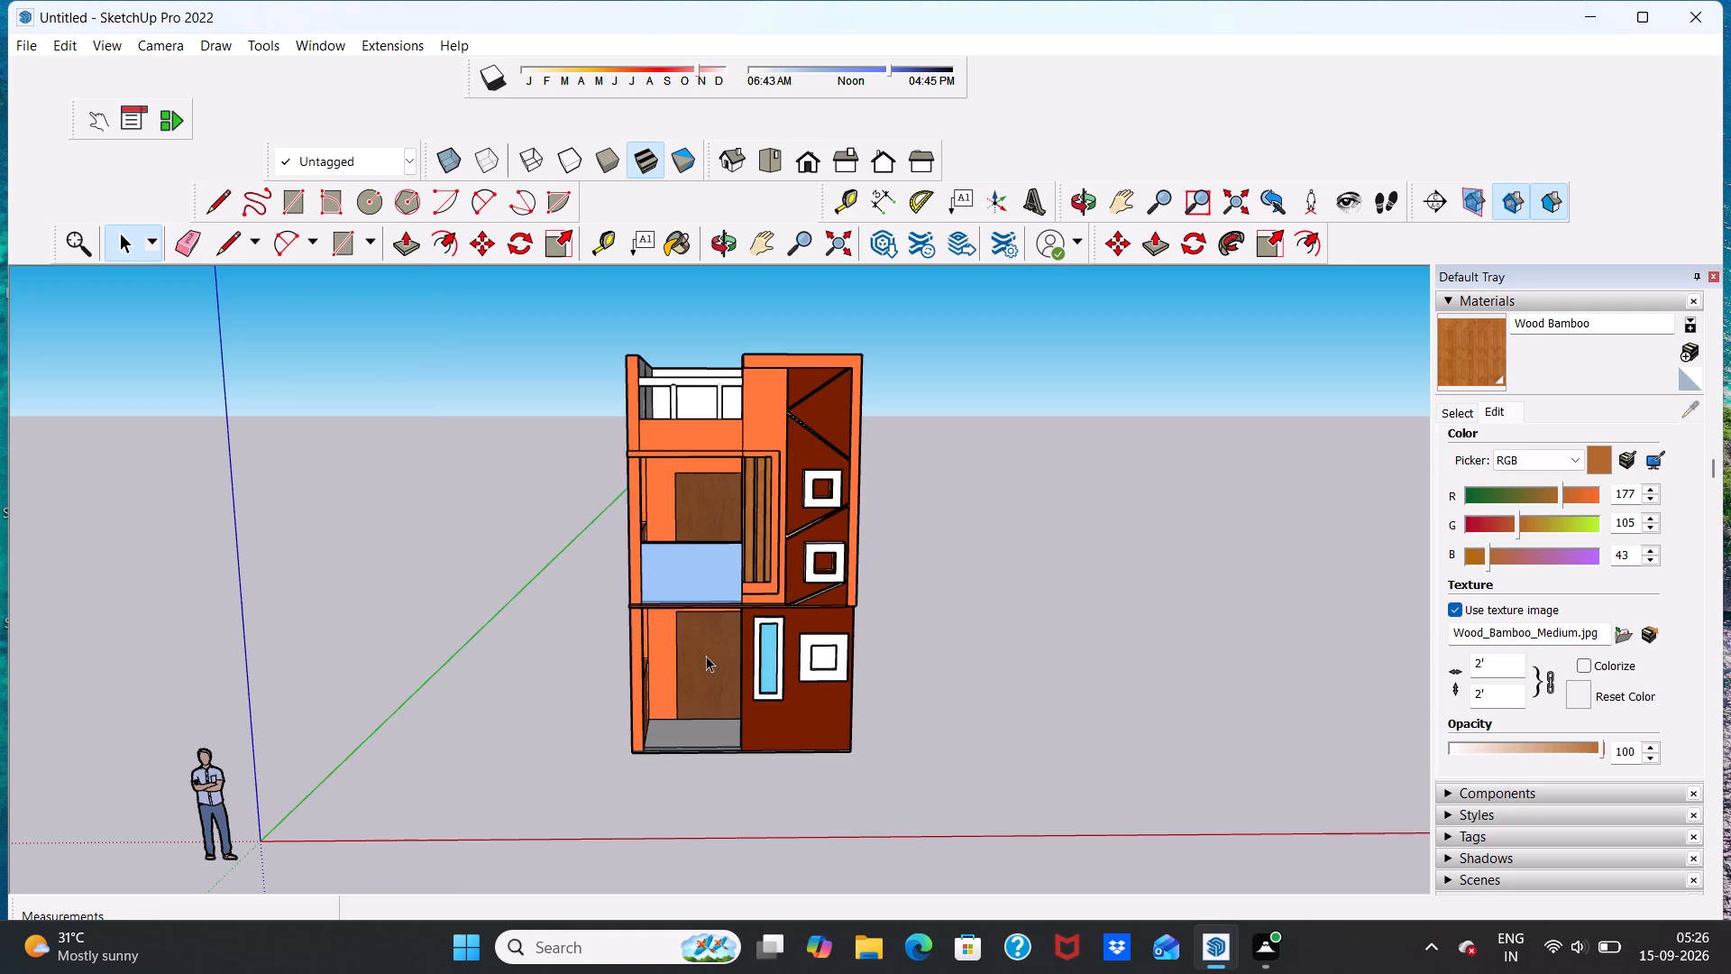
scroll(667, 687, up, 3)
scroll(695, 577, down, 7)
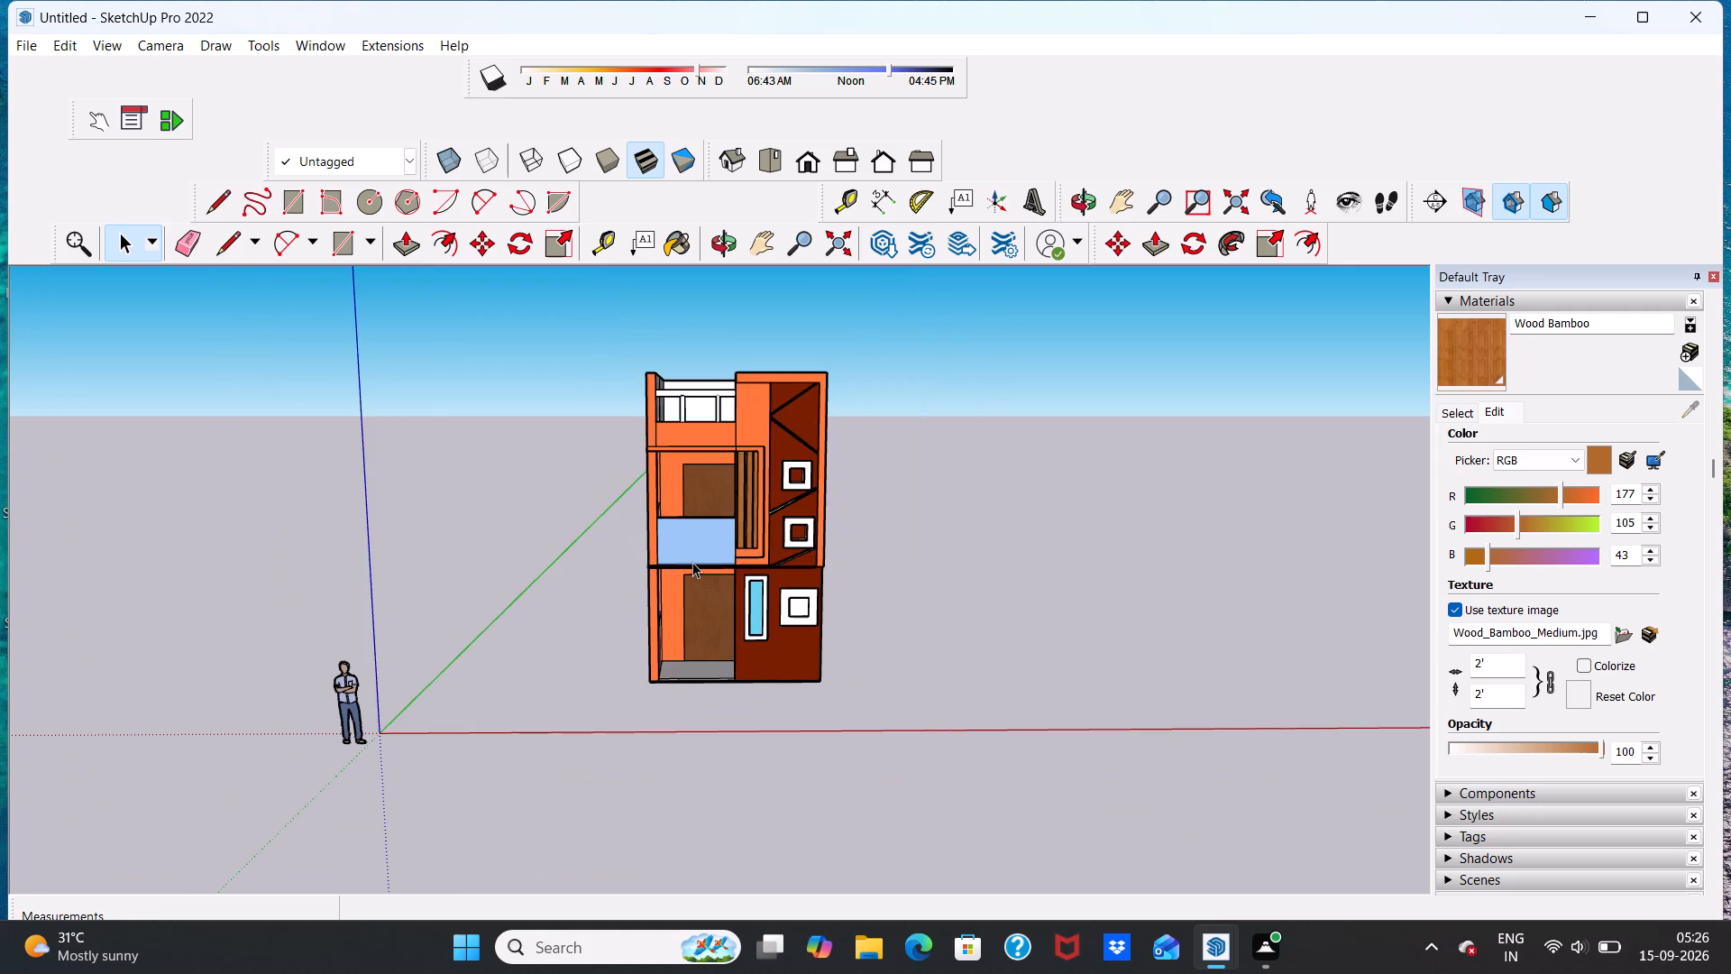
scroll(714, 592, down, 6)
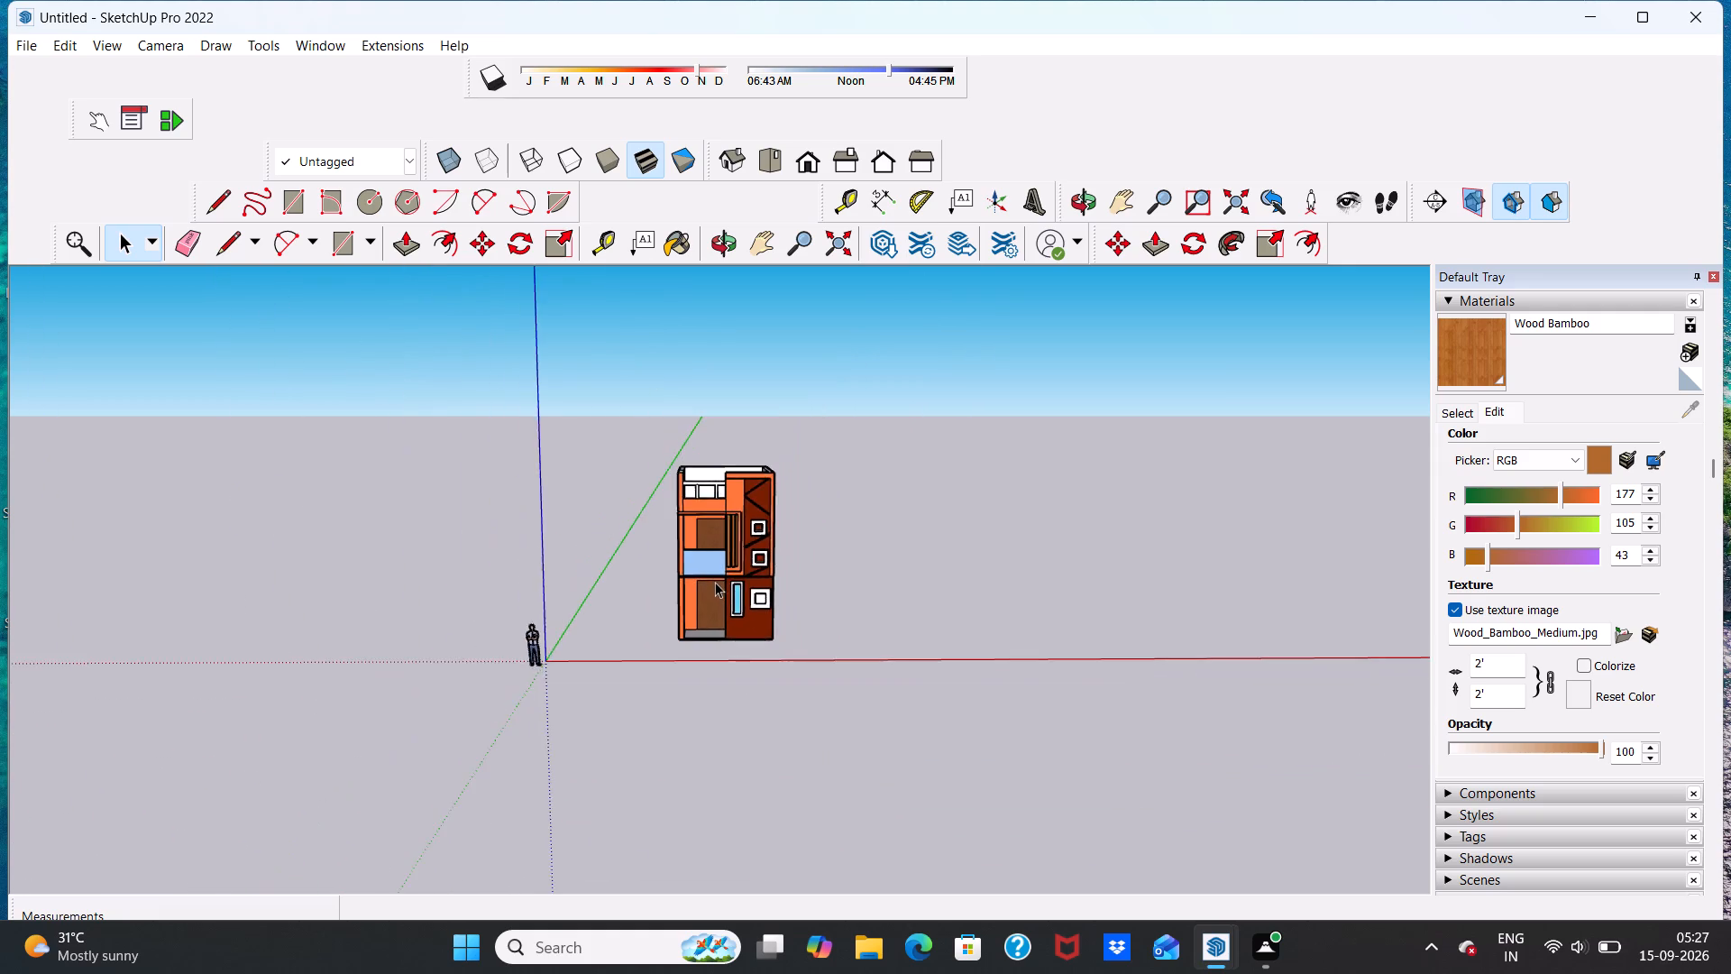
scroll(712, 579, up, 6)
scroll(703, 623, down, 1)
middle_drag(703, 654, 729, 512)
scroll(771, 712, up, 1)
middle_drag(767, 712, 759, 731)
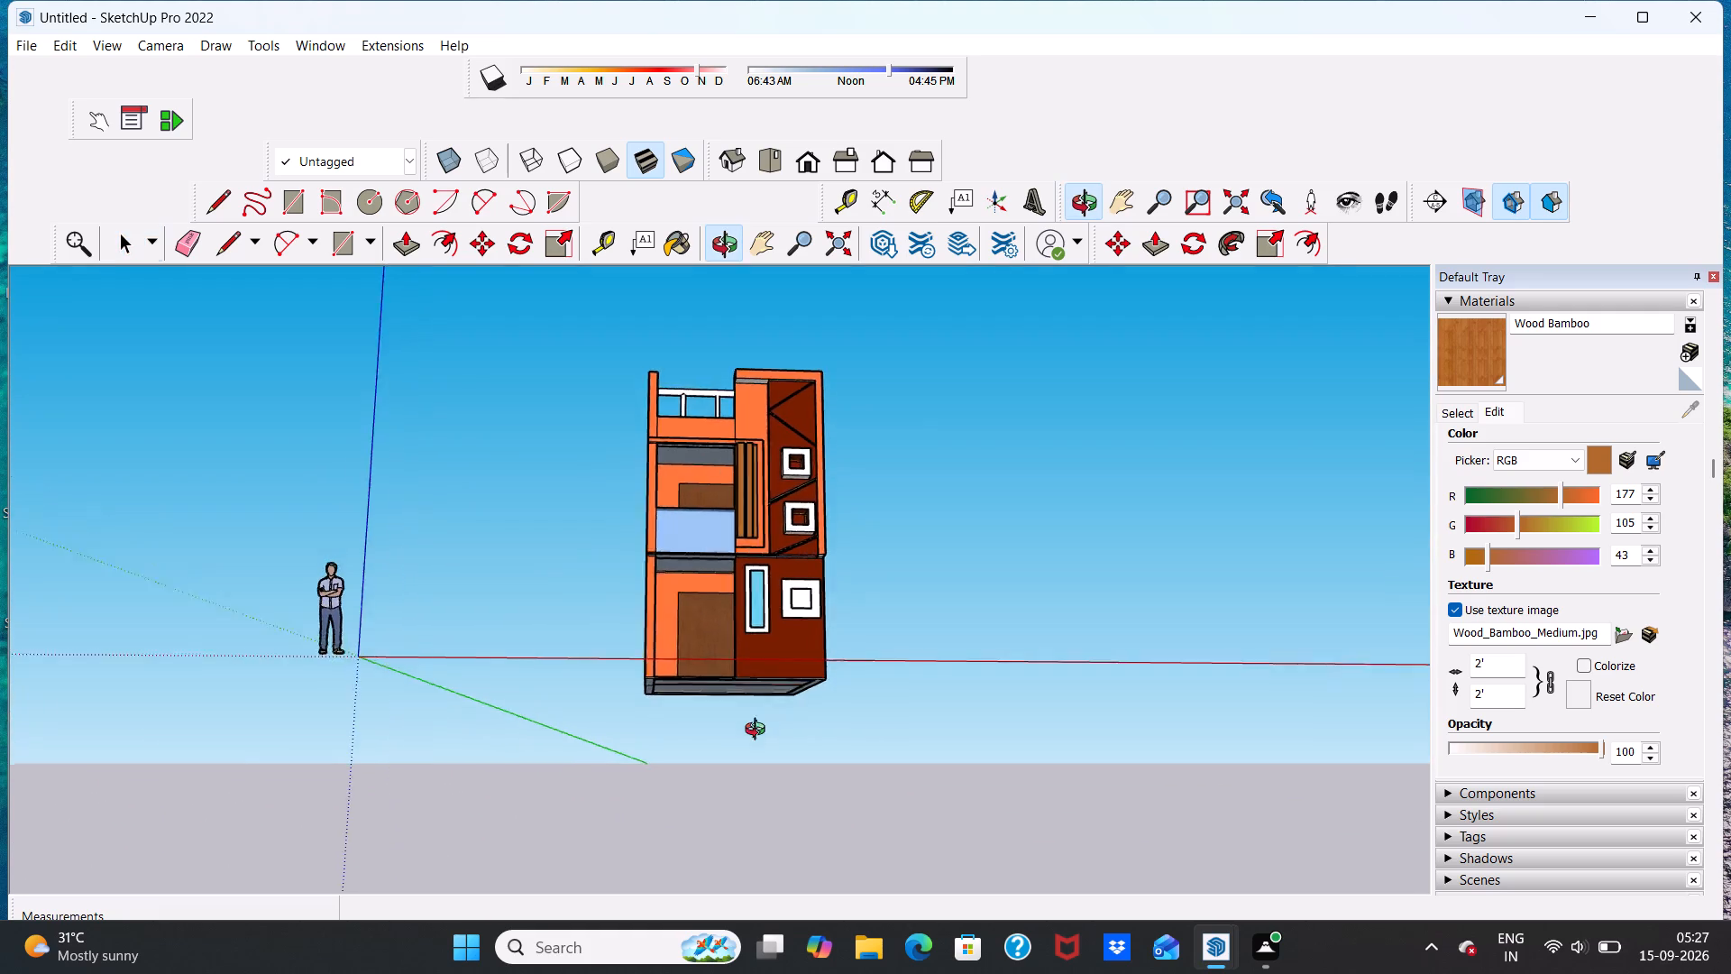
middle_drag(759, 731, 743, 869)
middle_drag(748, 745, 676, 786)
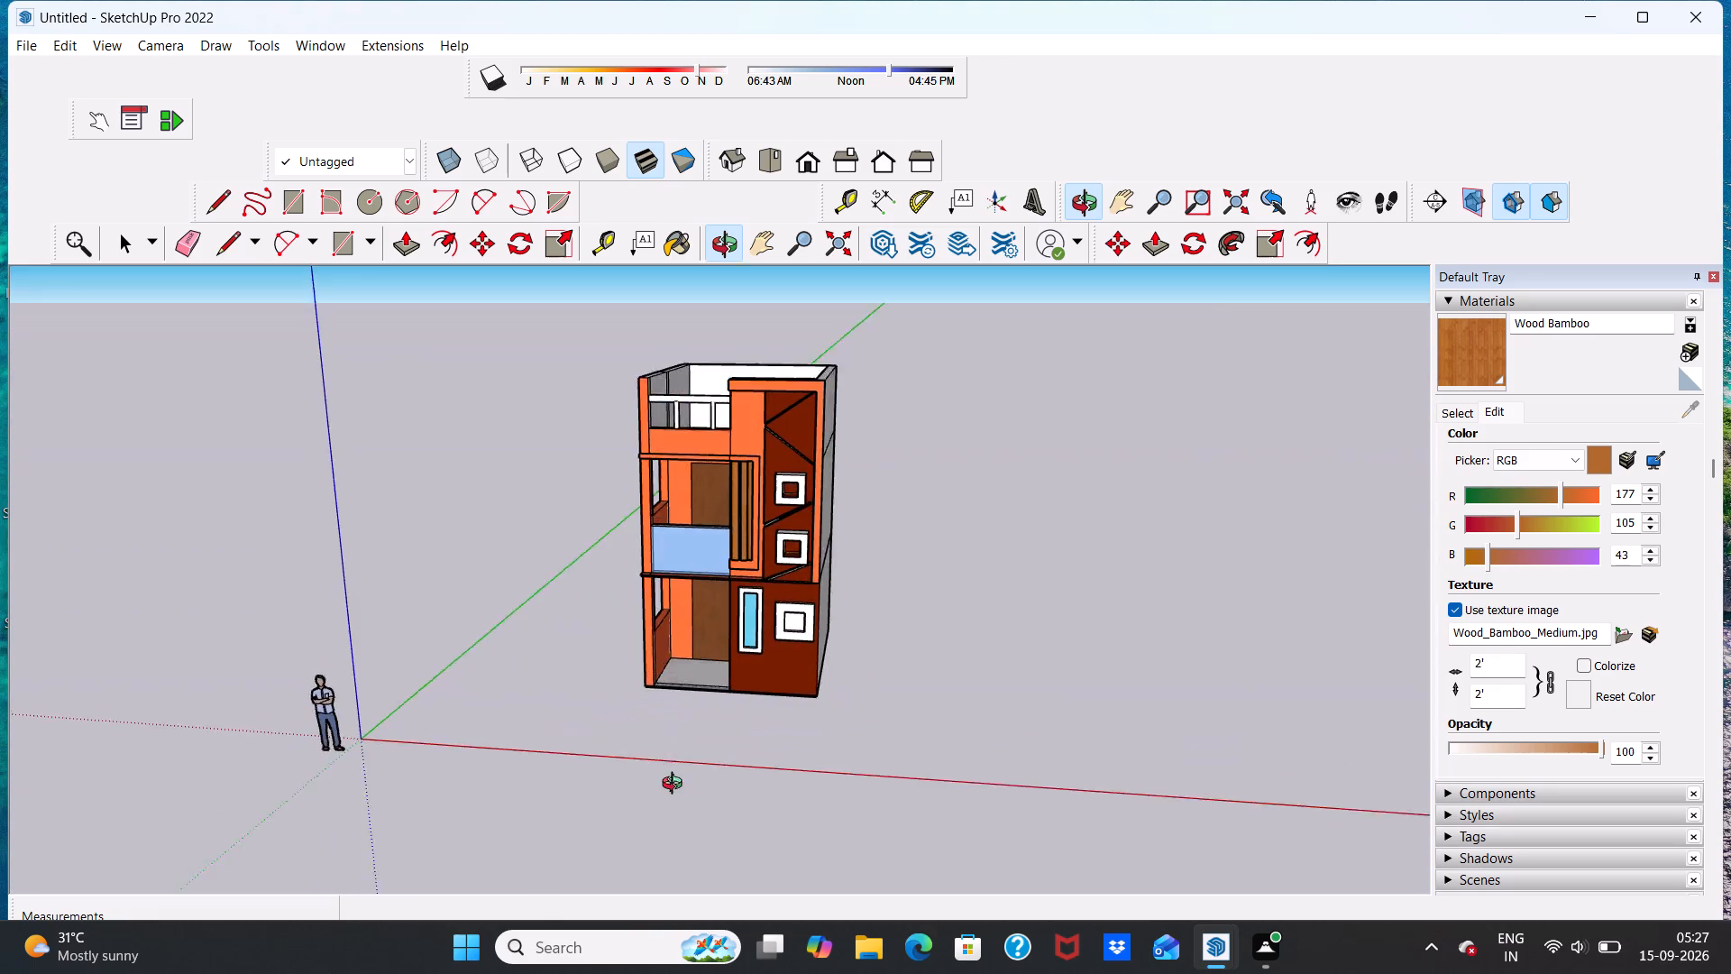
middle_drag(676, 786, 752, 824)
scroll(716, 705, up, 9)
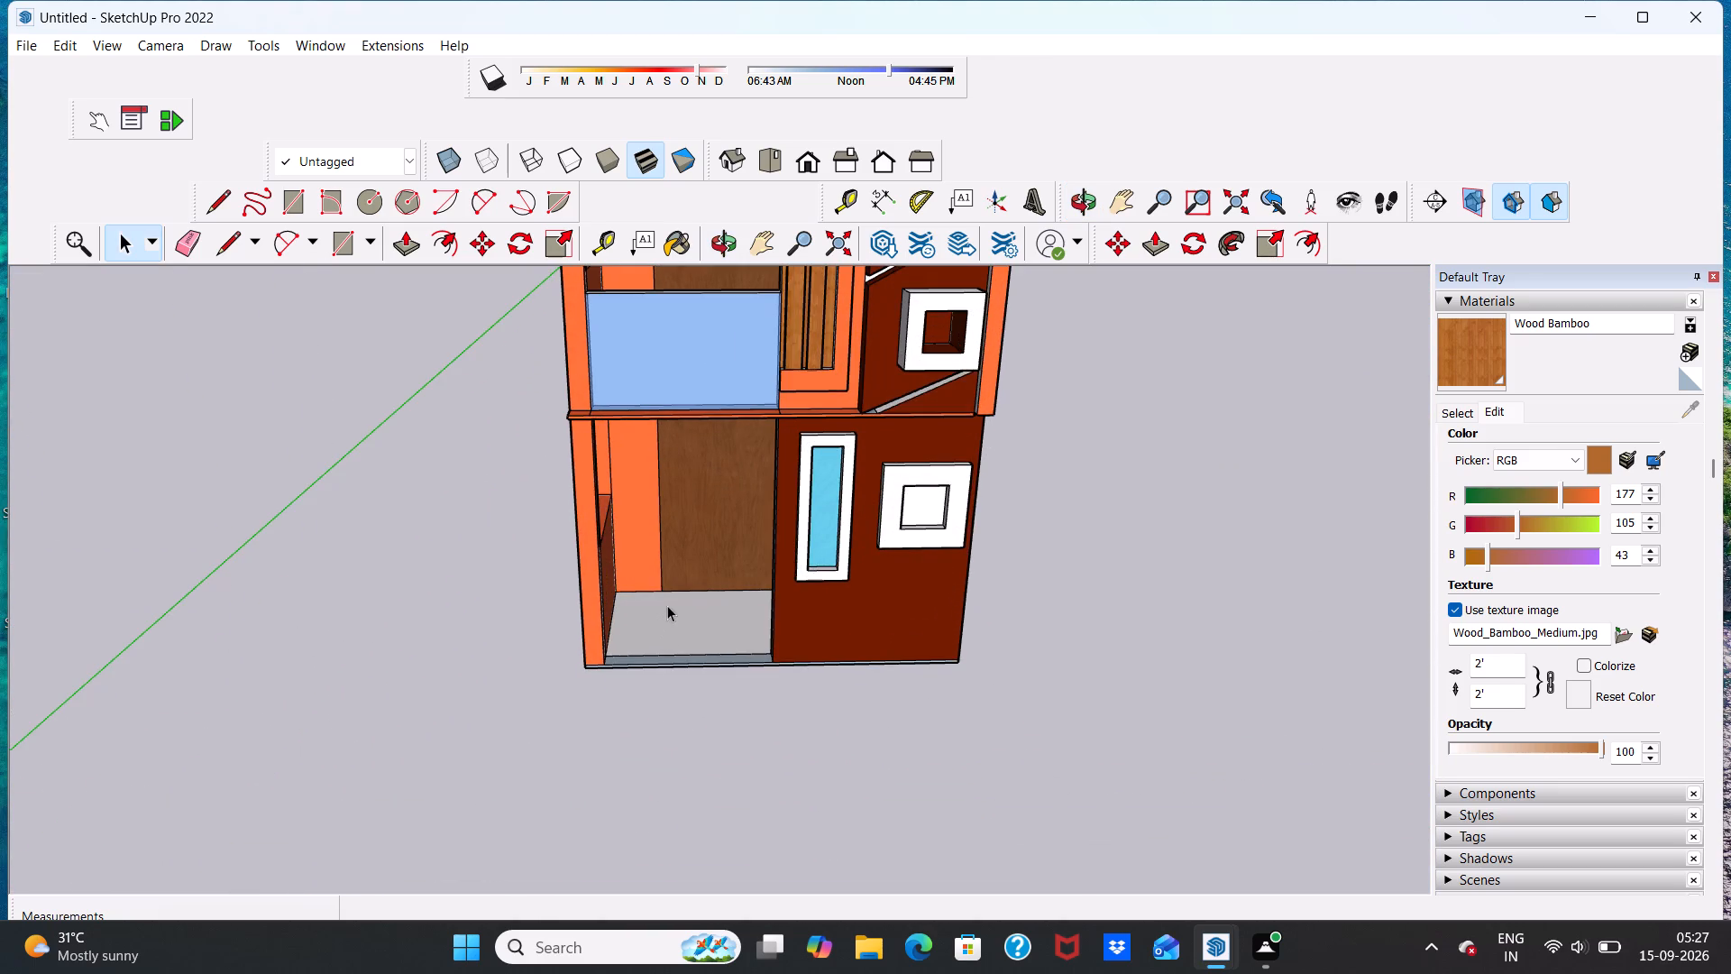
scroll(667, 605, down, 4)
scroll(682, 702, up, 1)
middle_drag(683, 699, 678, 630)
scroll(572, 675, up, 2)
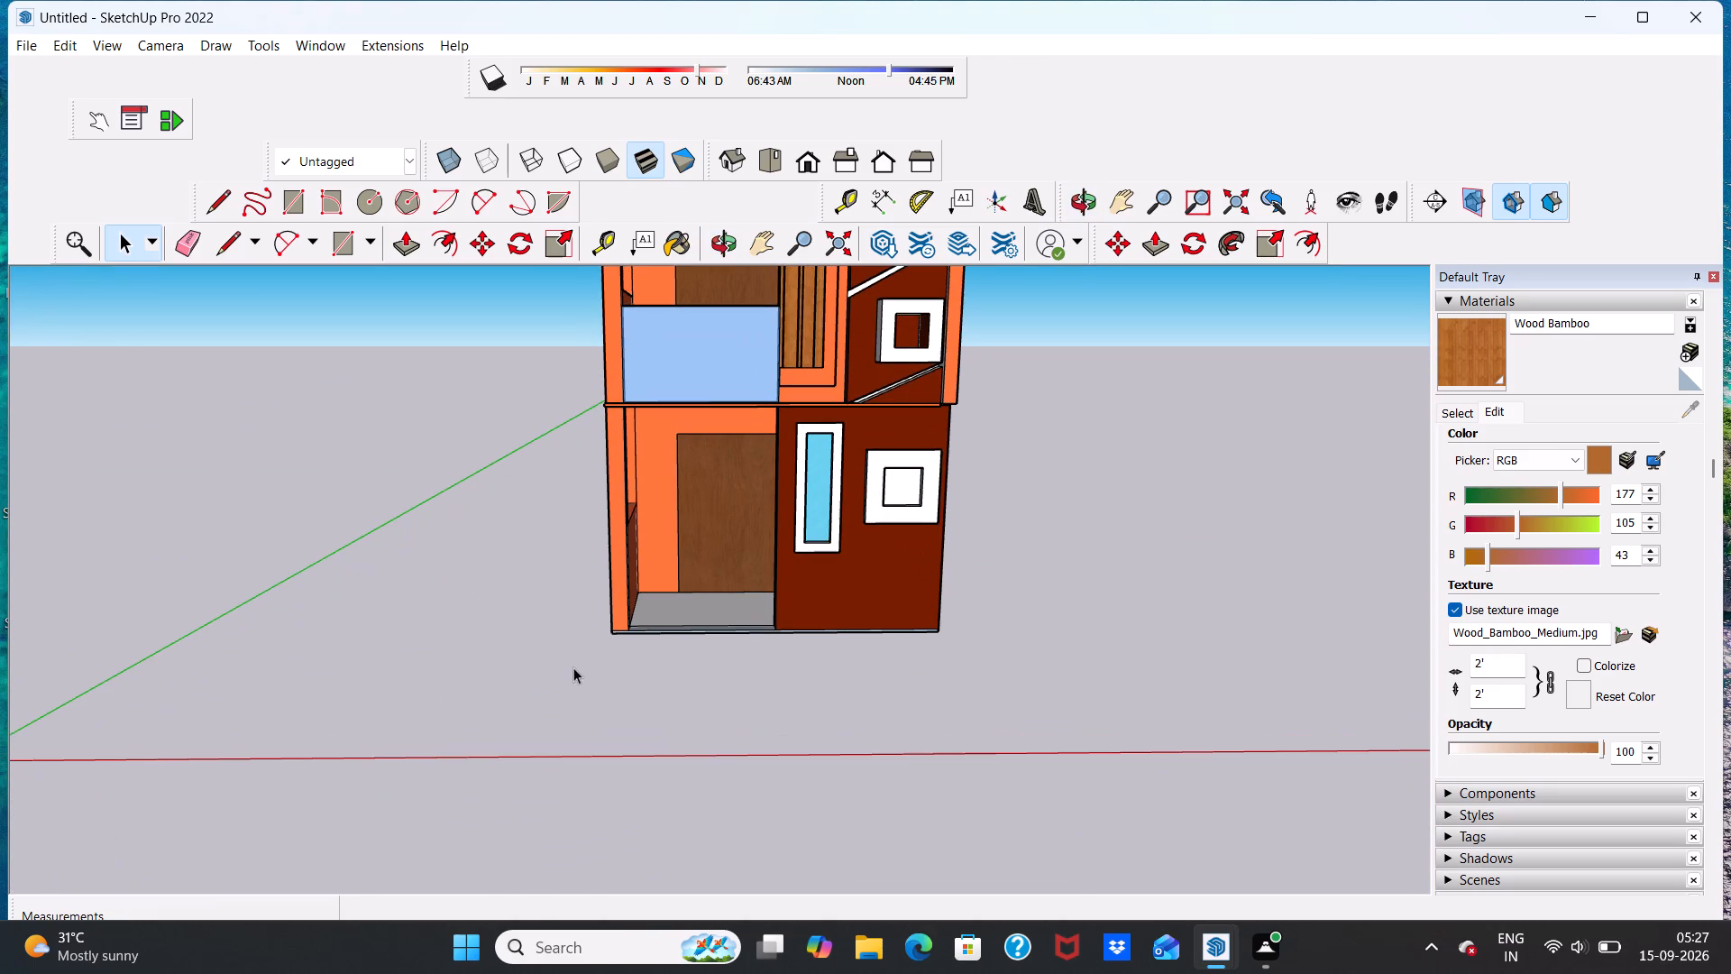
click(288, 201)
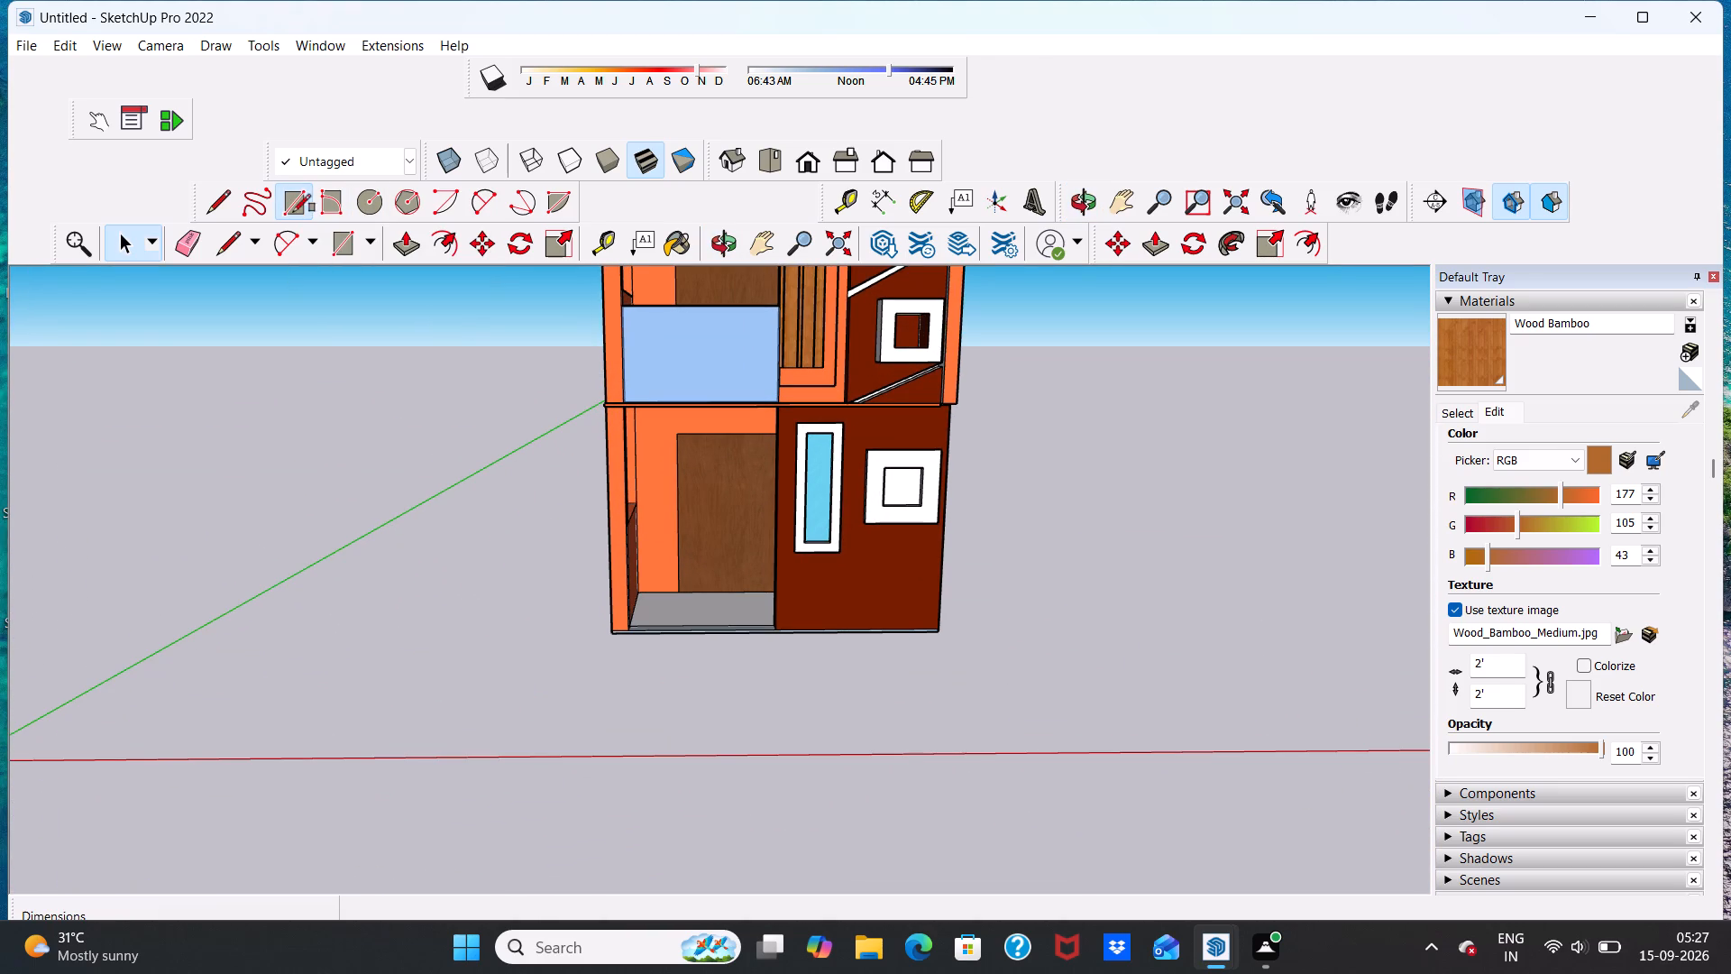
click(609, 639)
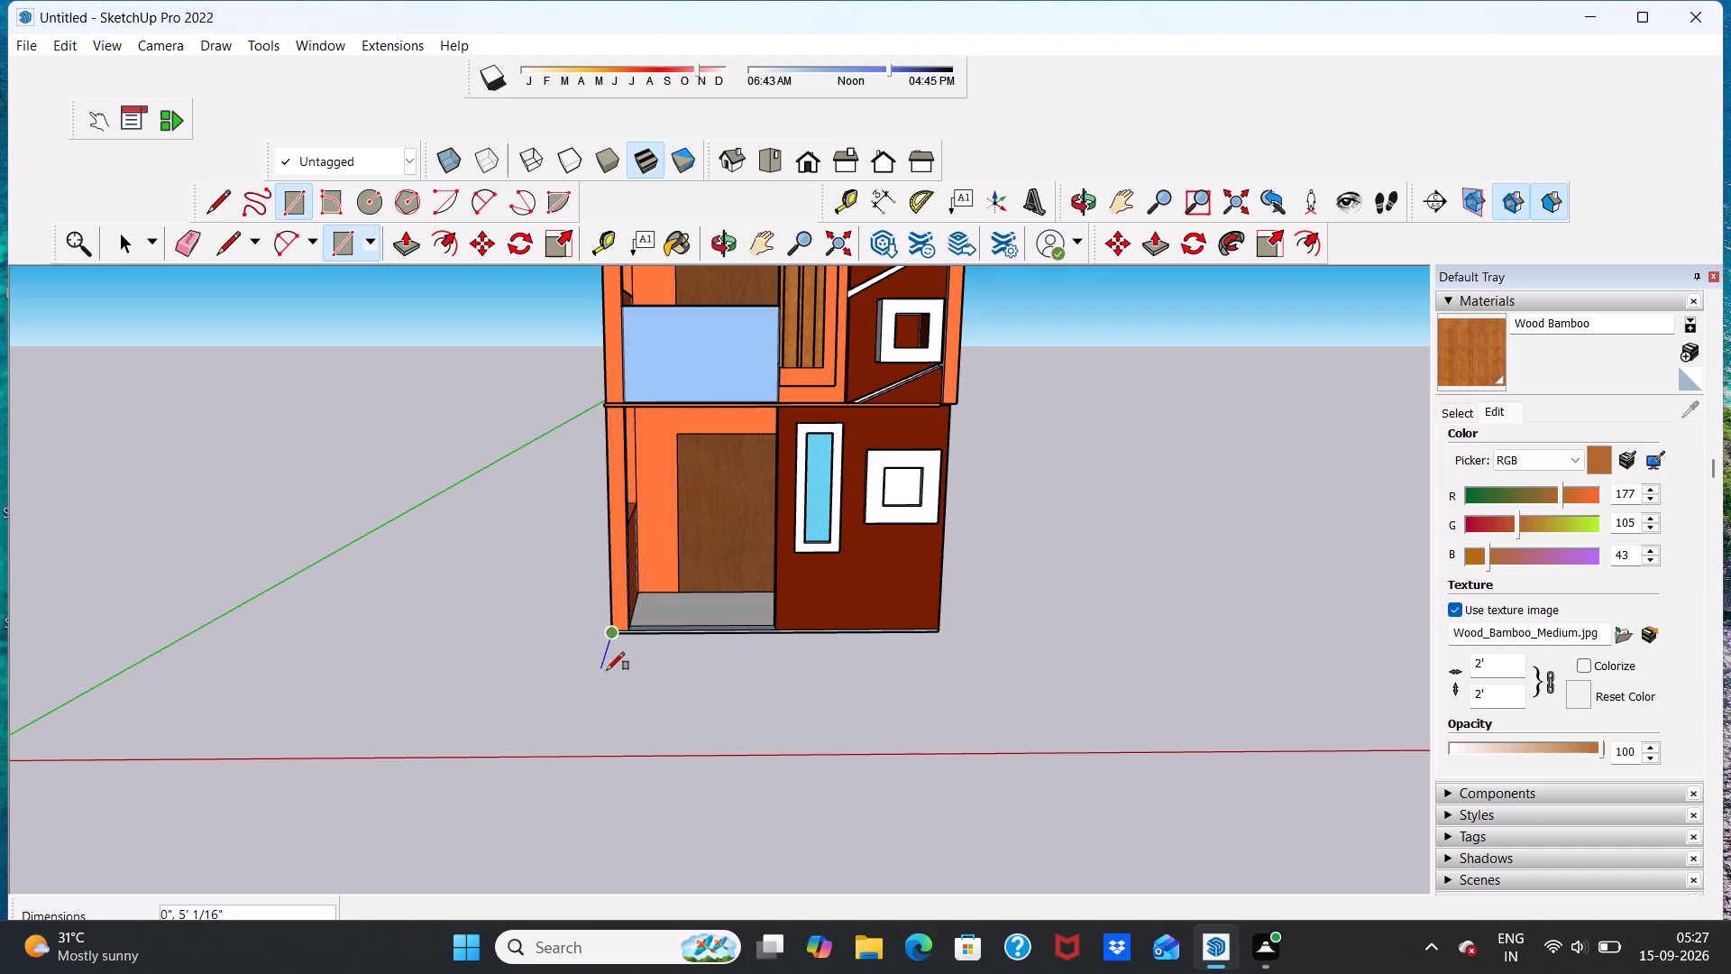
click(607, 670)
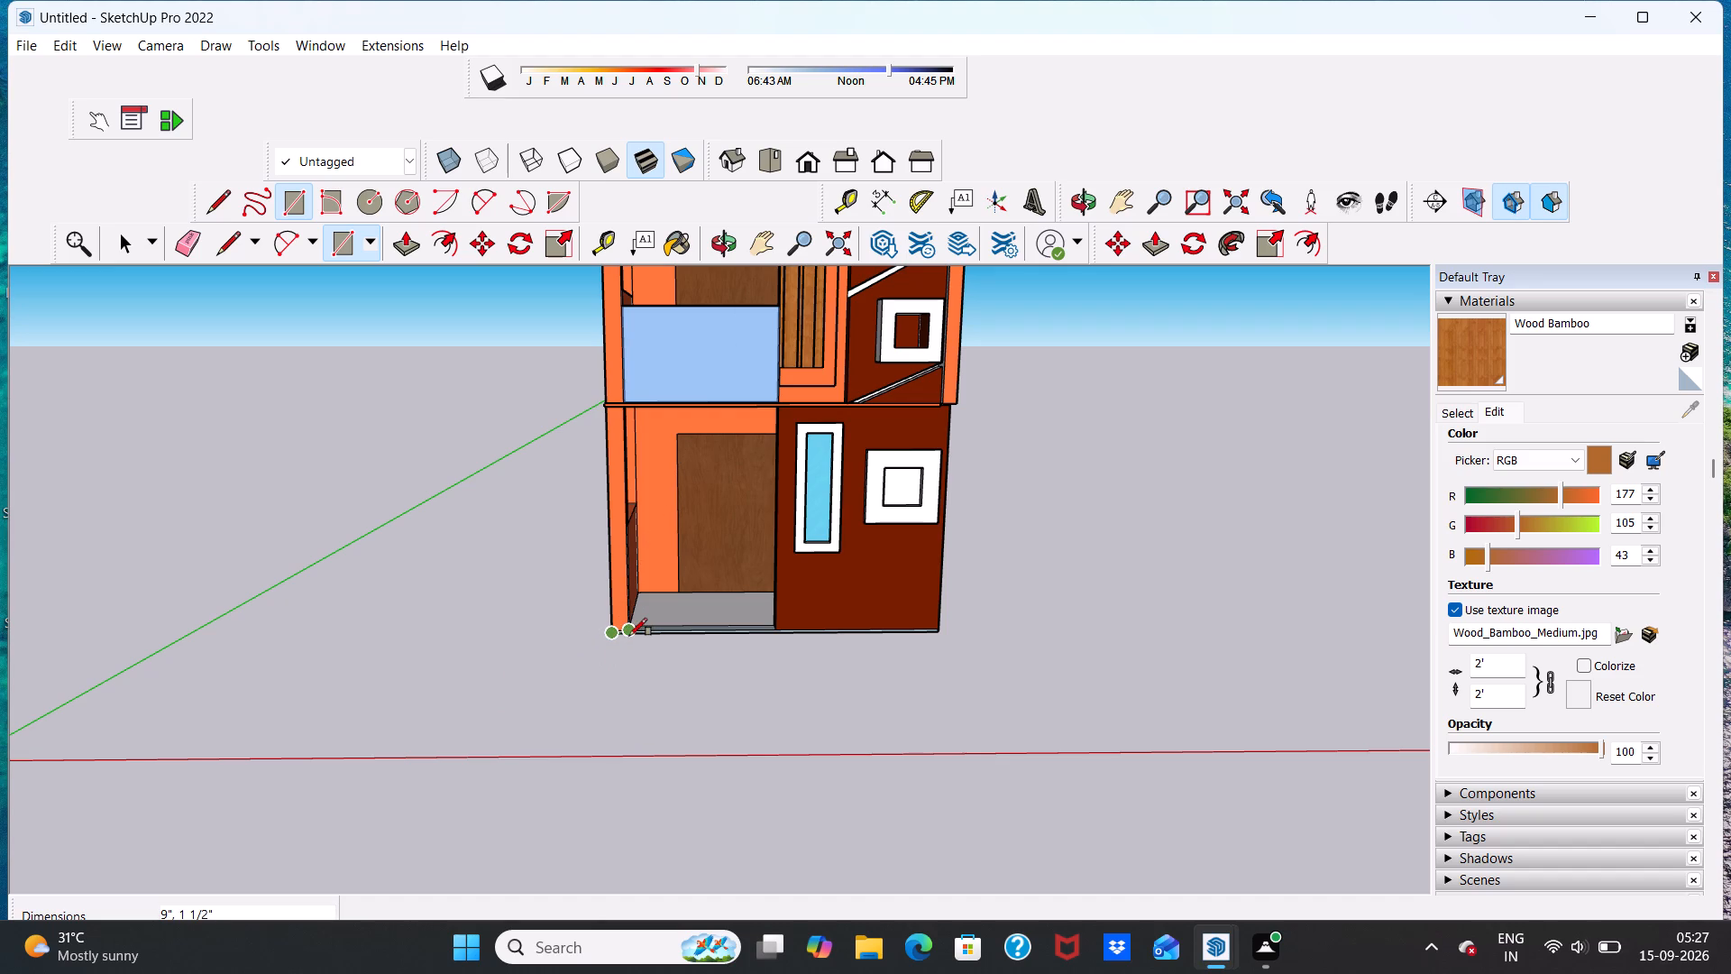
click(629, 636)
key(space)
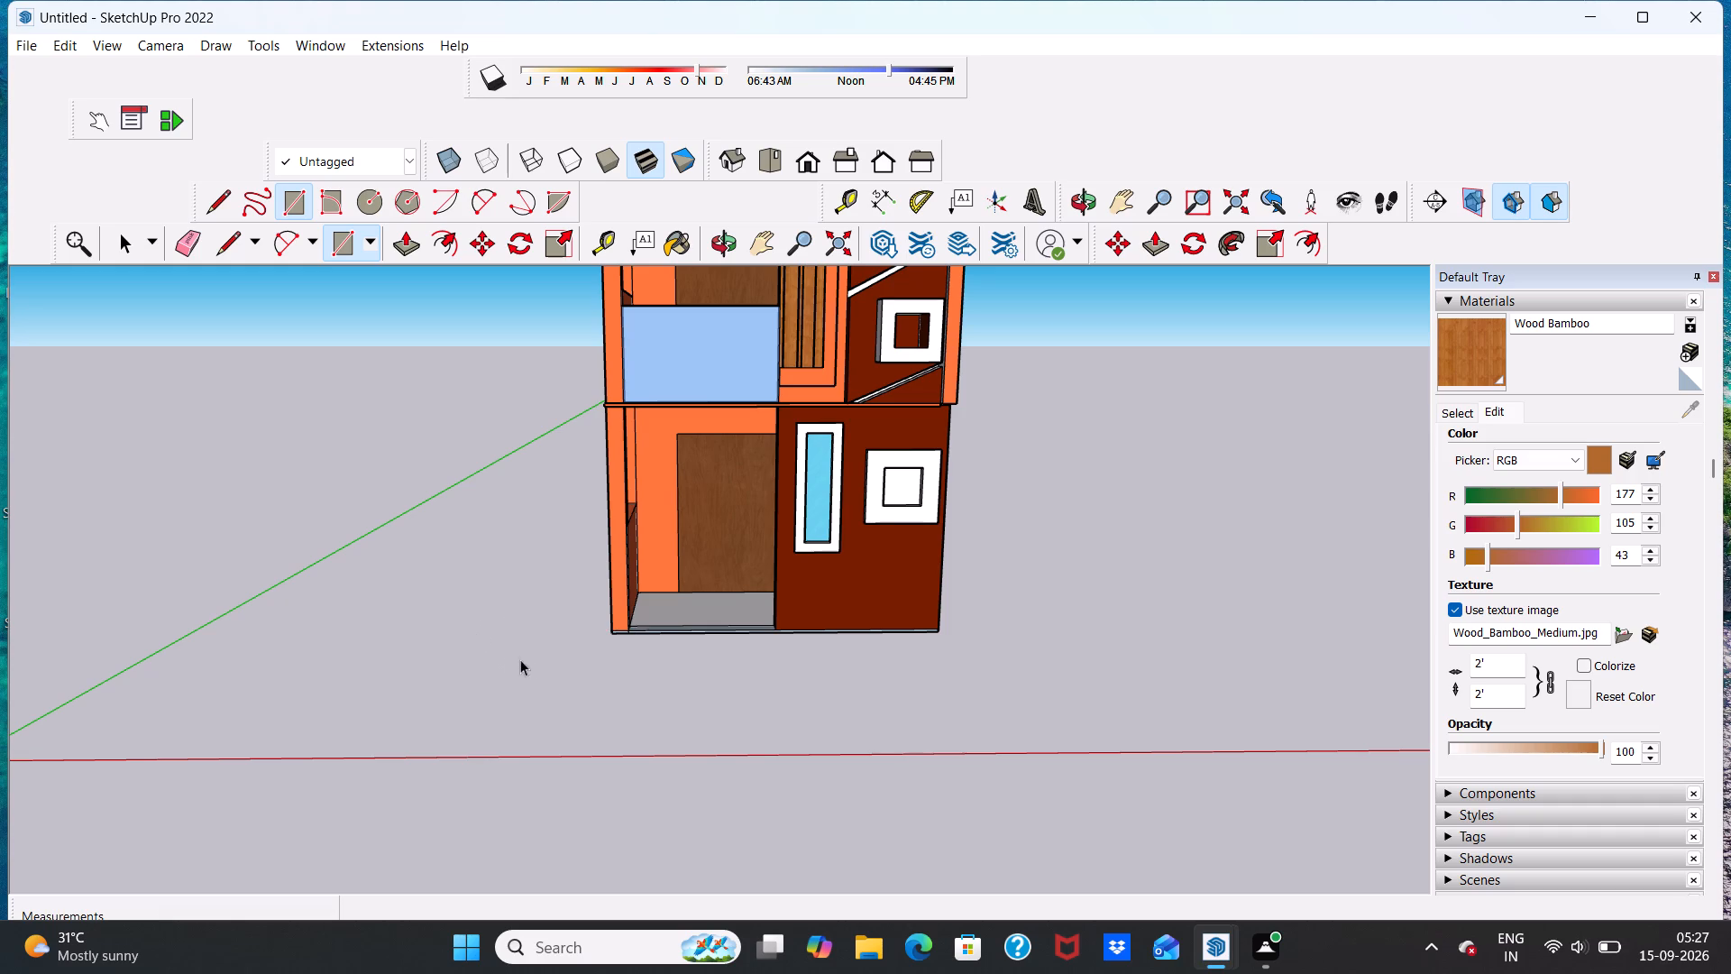
Draw a ground-level rectangle about 14' 9" by 3' 11" outward from the full front base edge of the building.
scroll(650, 627, up, 5)
scroll(687, 648, down, 4)
middle_drag(707, 689, 697, 632)
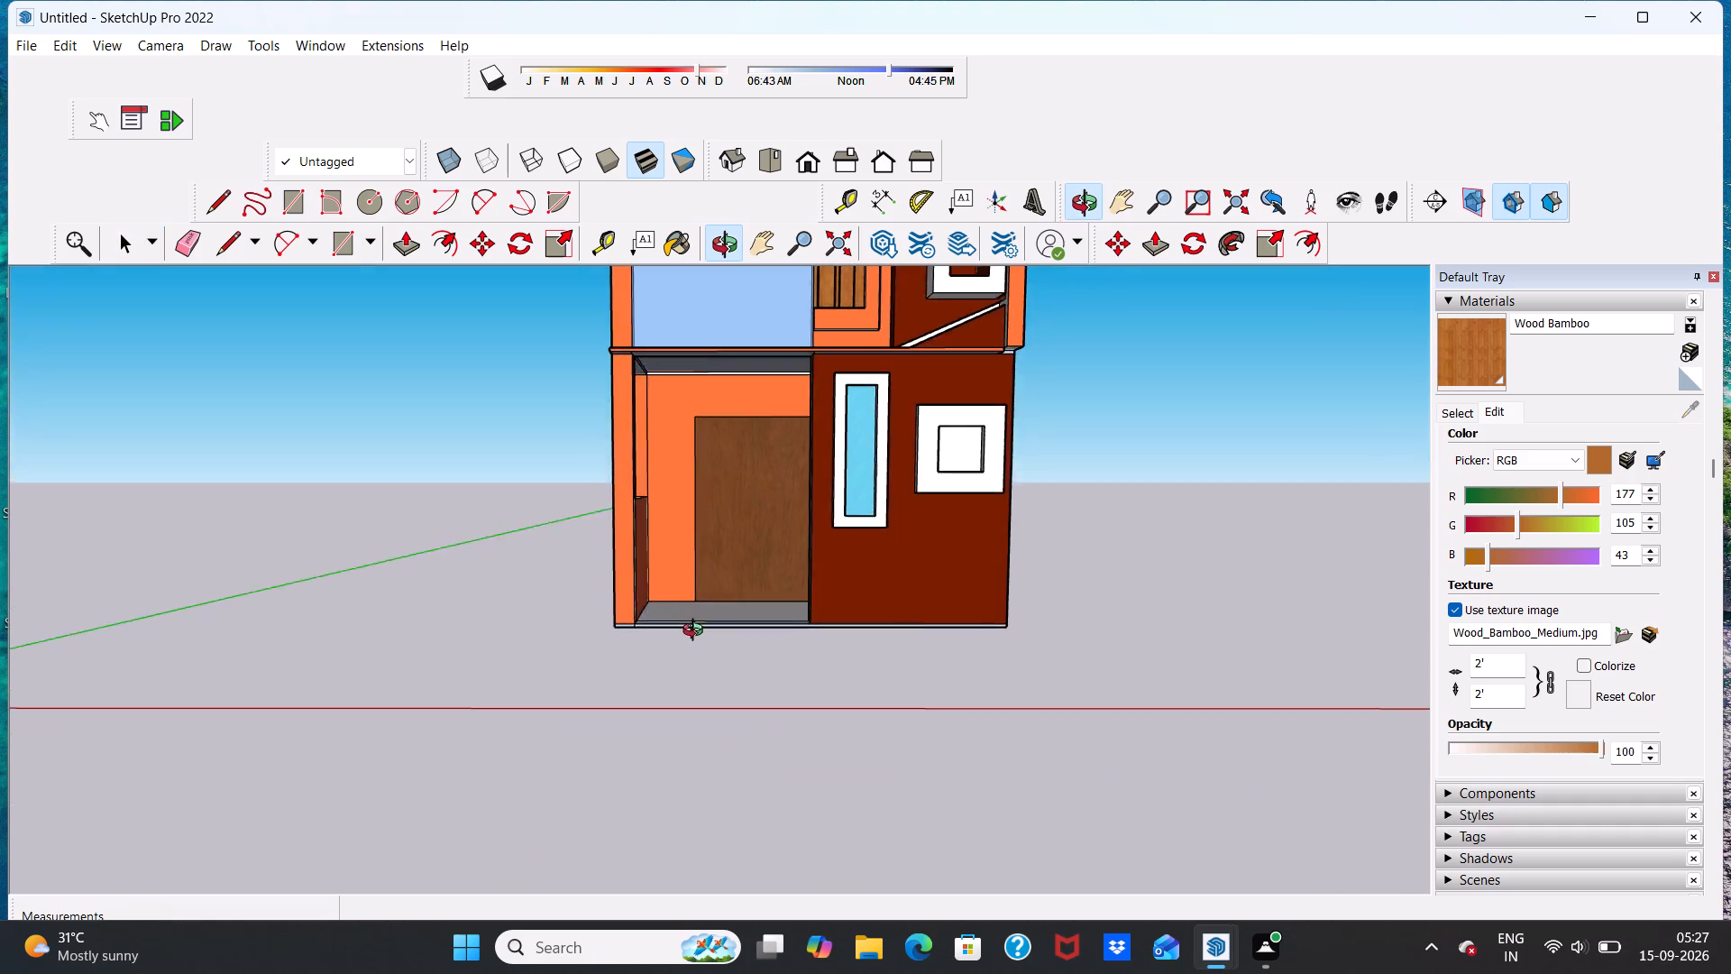
middle_drag(697, 632, 680, 622)
scroll(660, 639, up, 5)
middle_drag(670, 651, 682, 765)
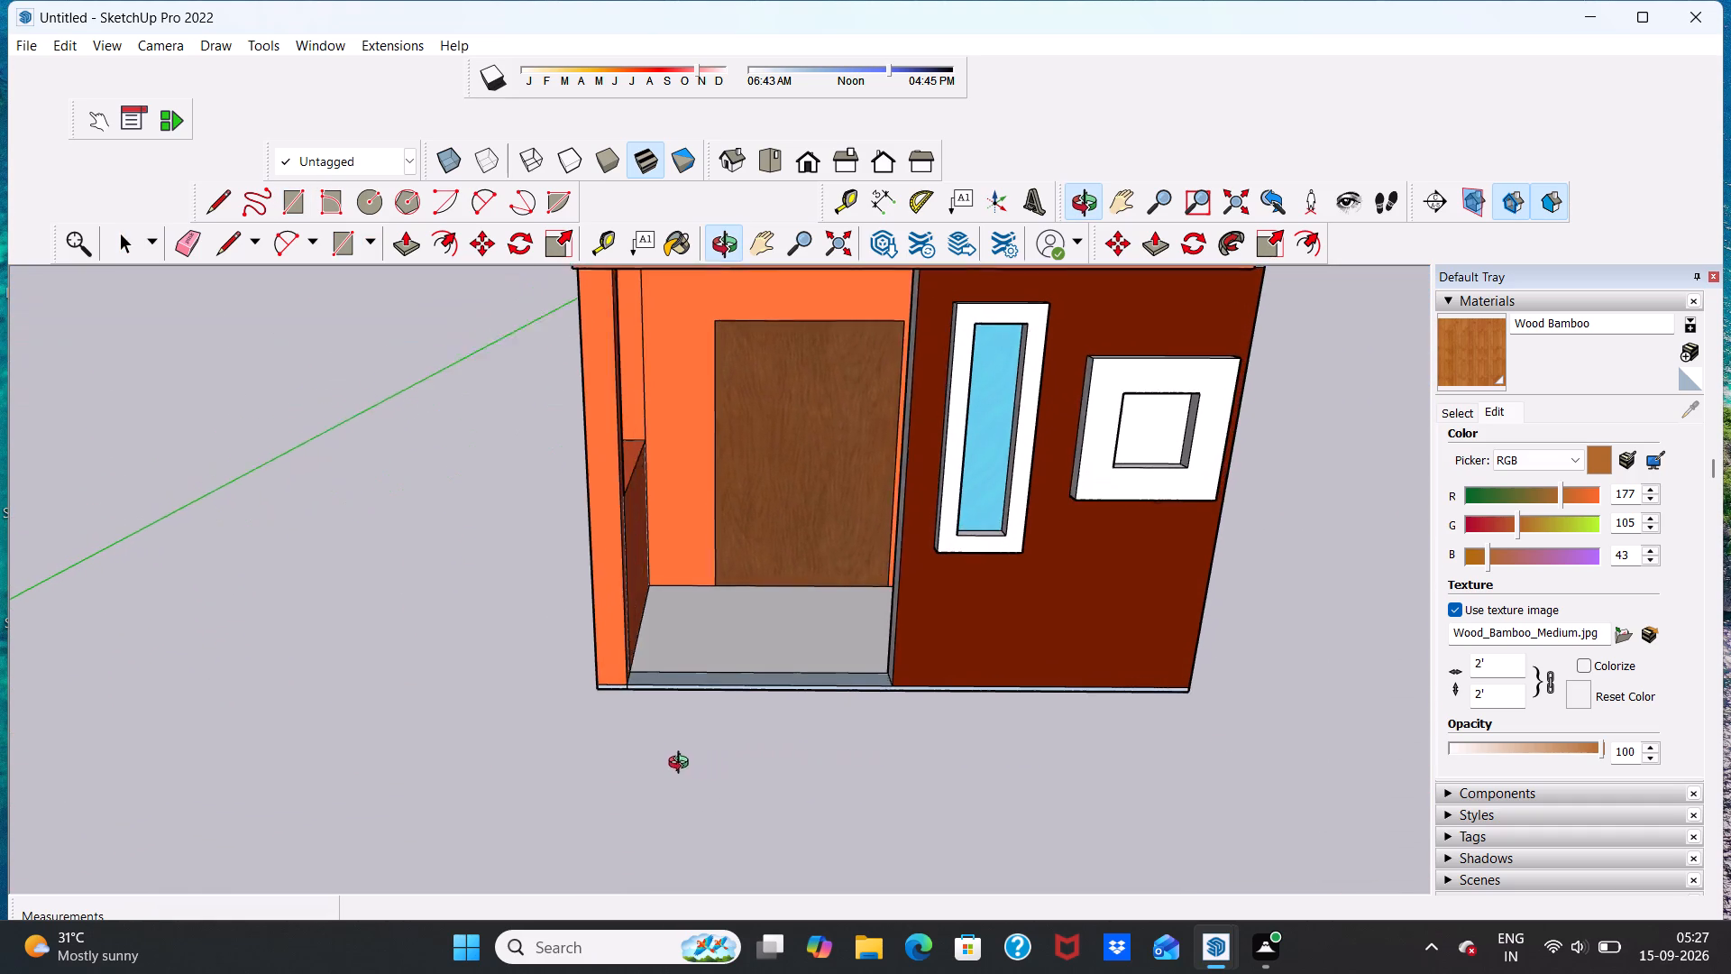
middle_drag(682, 765, 664, 759)
scroll(652, 689, up, 1)
scroll(655, 675, down, 5)
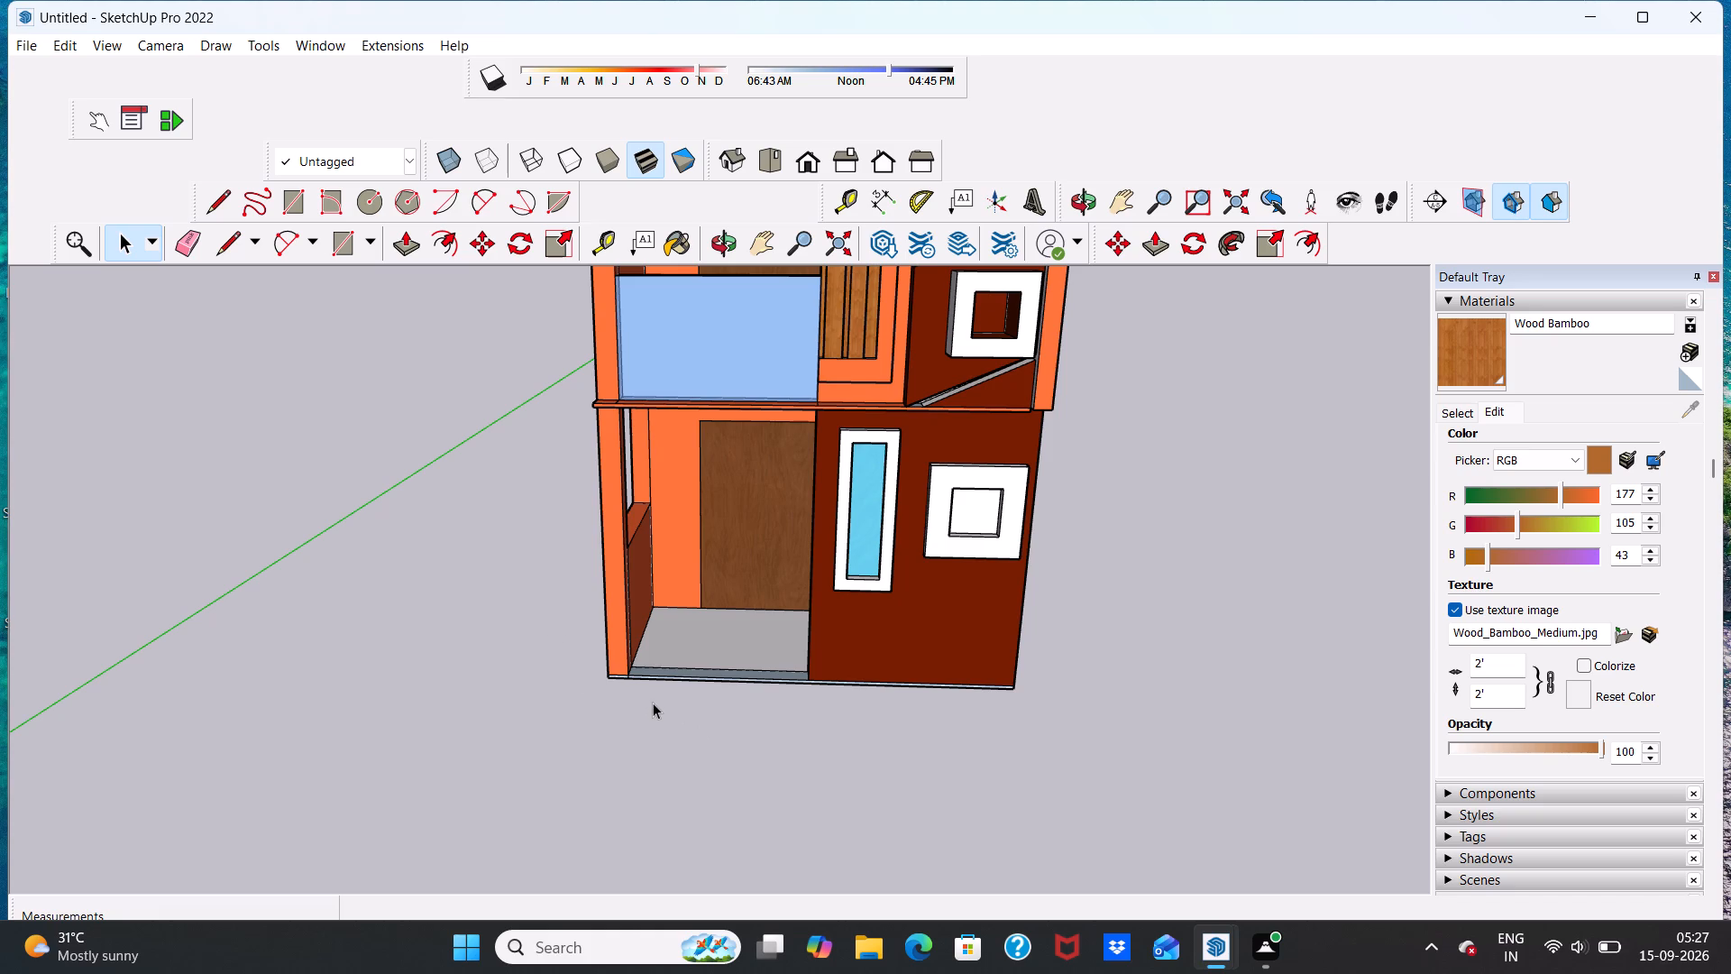
middle_drag(706, 738, 705, 645)
middle_drag(701, 693, 712, 740)
scroll(680, 693, up, 6)
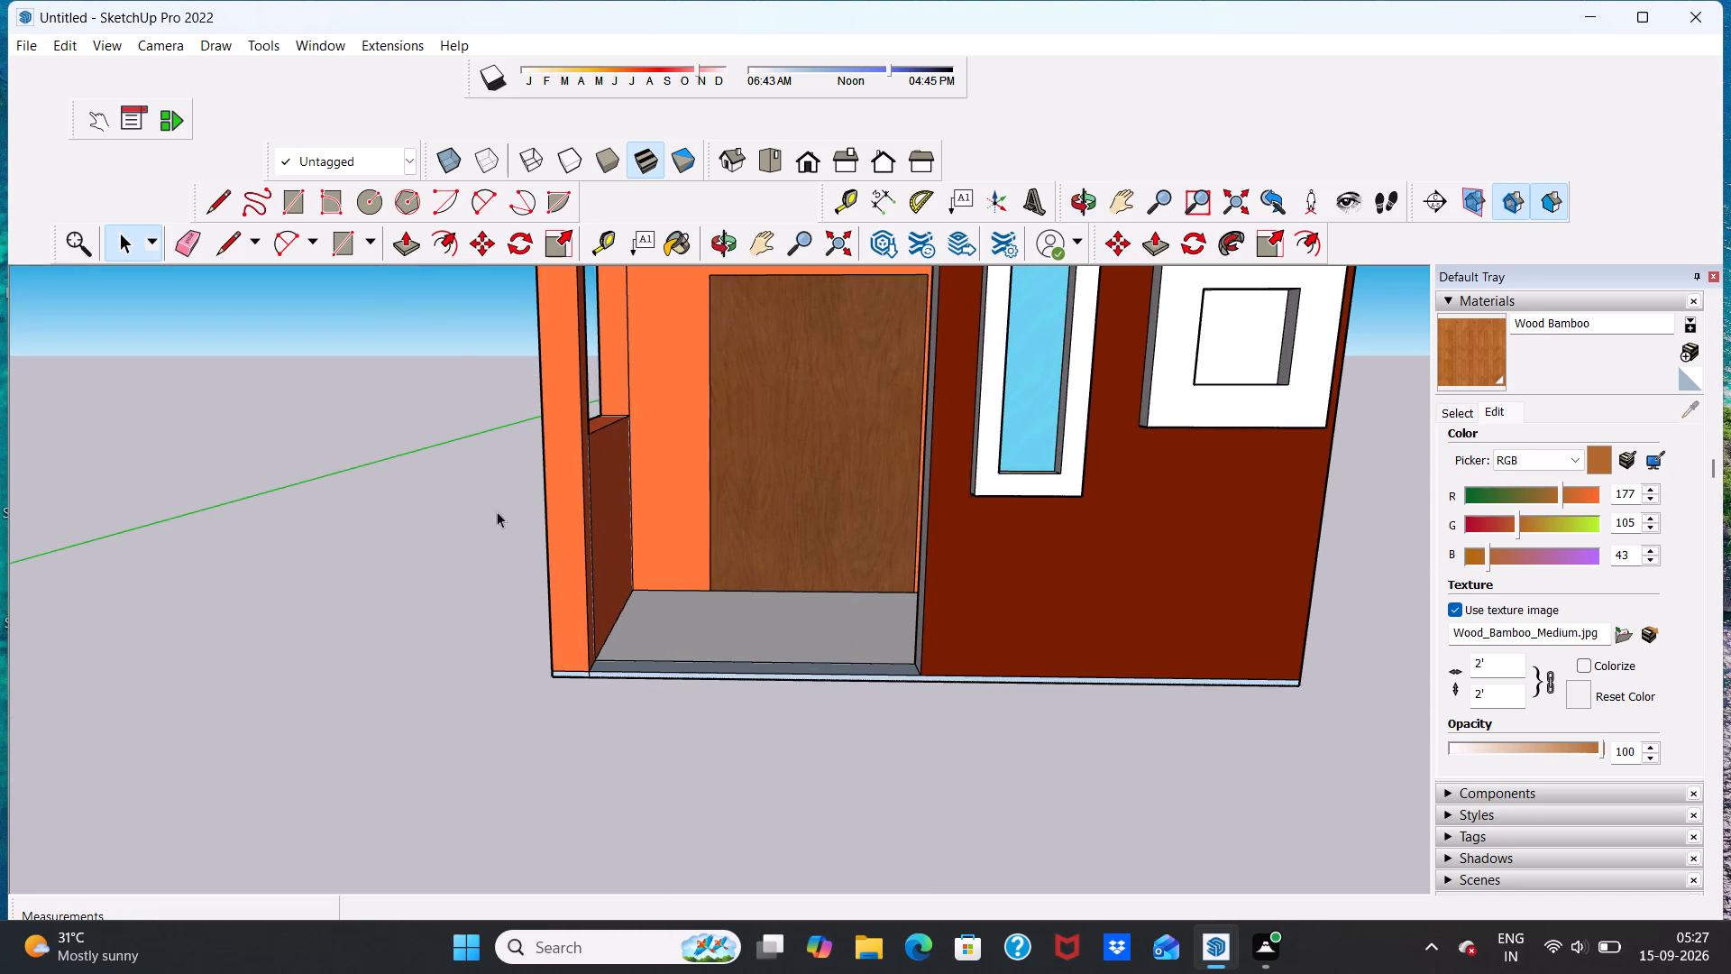
click(278, 200)
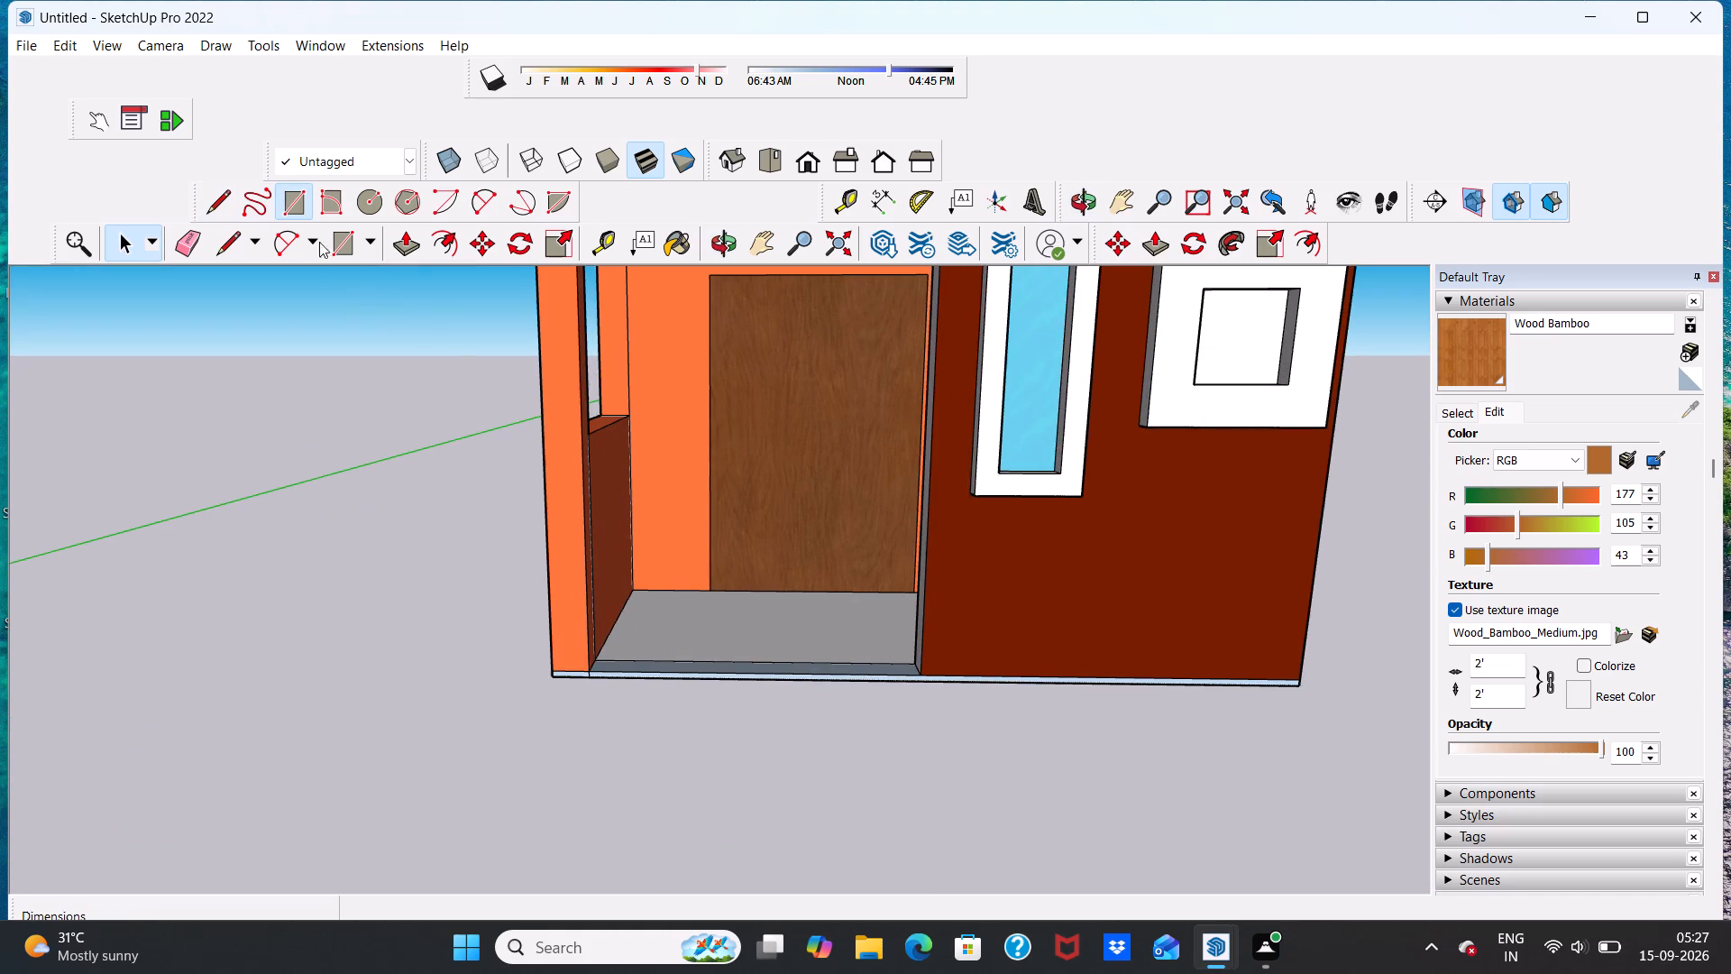
click(550, 682)
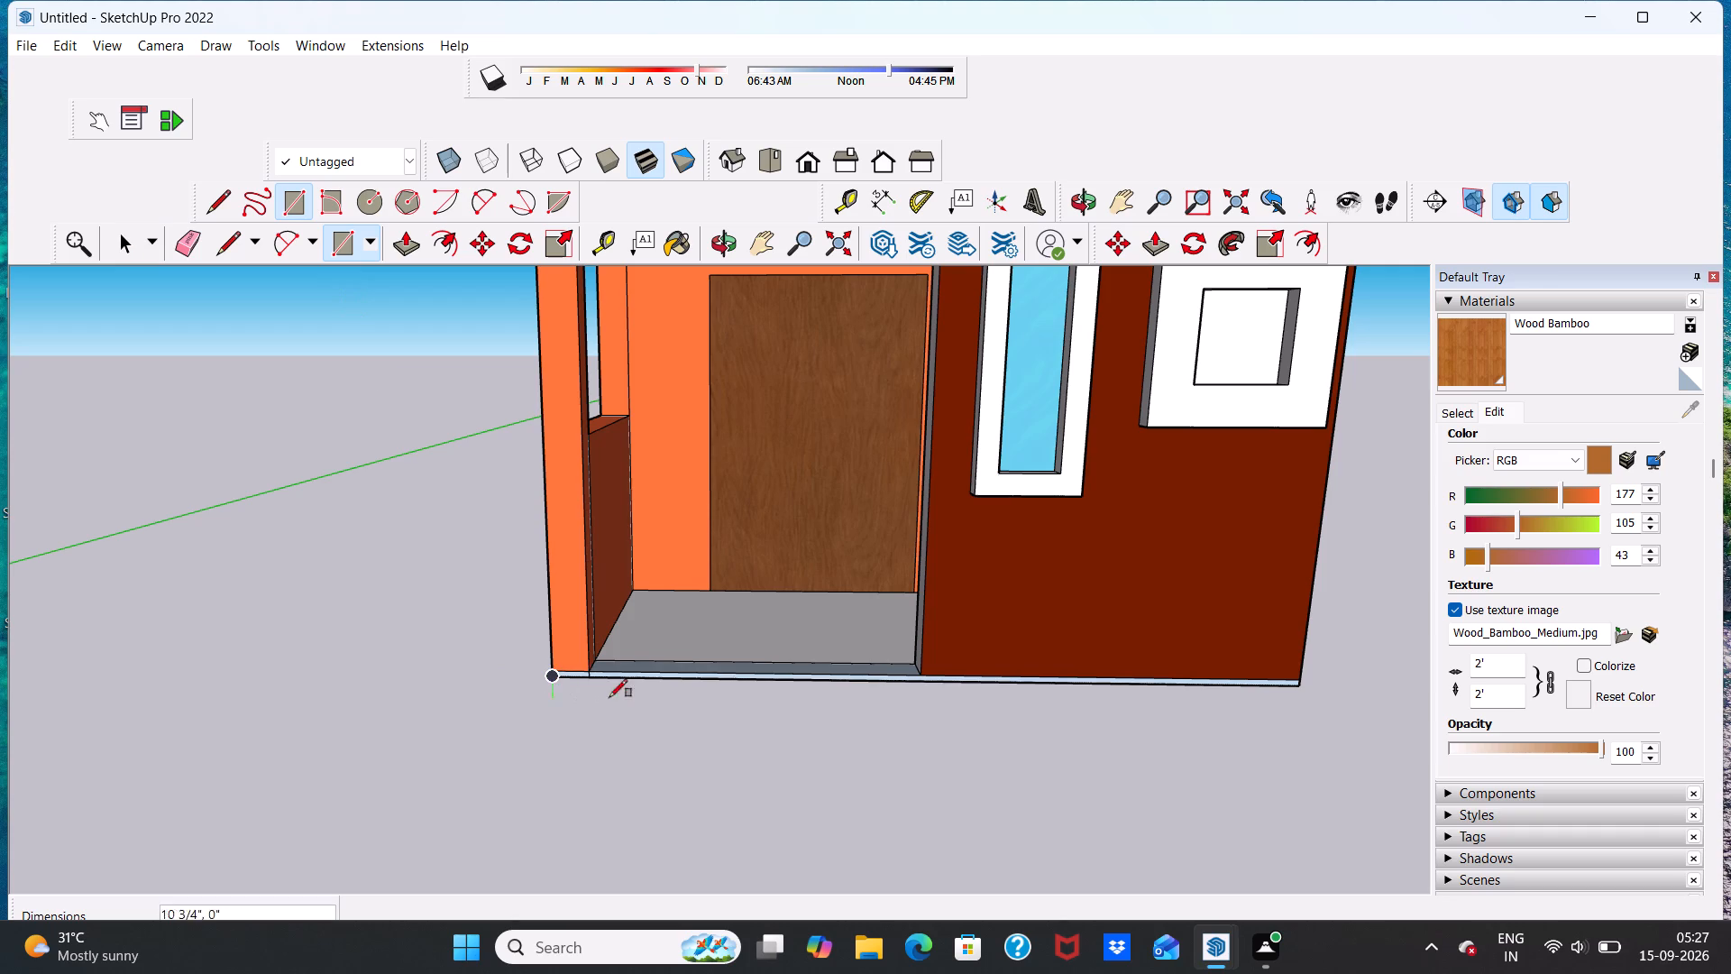
click(1295, 690)
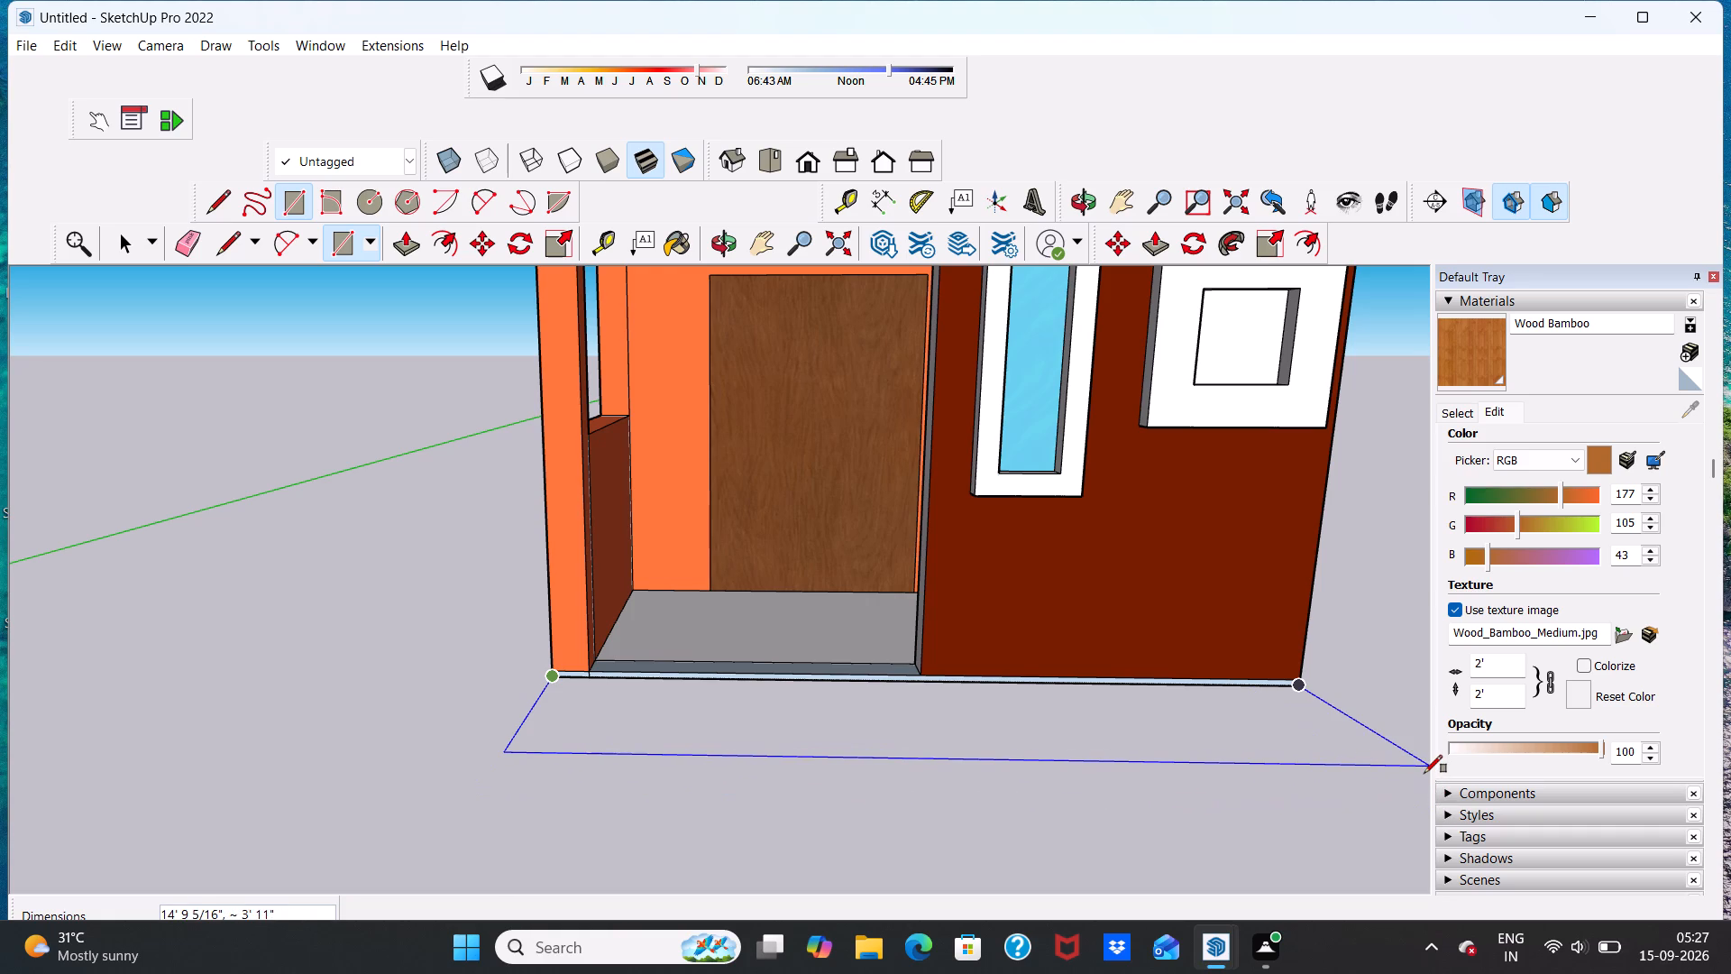
click(1424, 773)
Examine the new front ground rectangle against the building in perspective and in the standard top view.
scroll(1272, 796, down, 4)
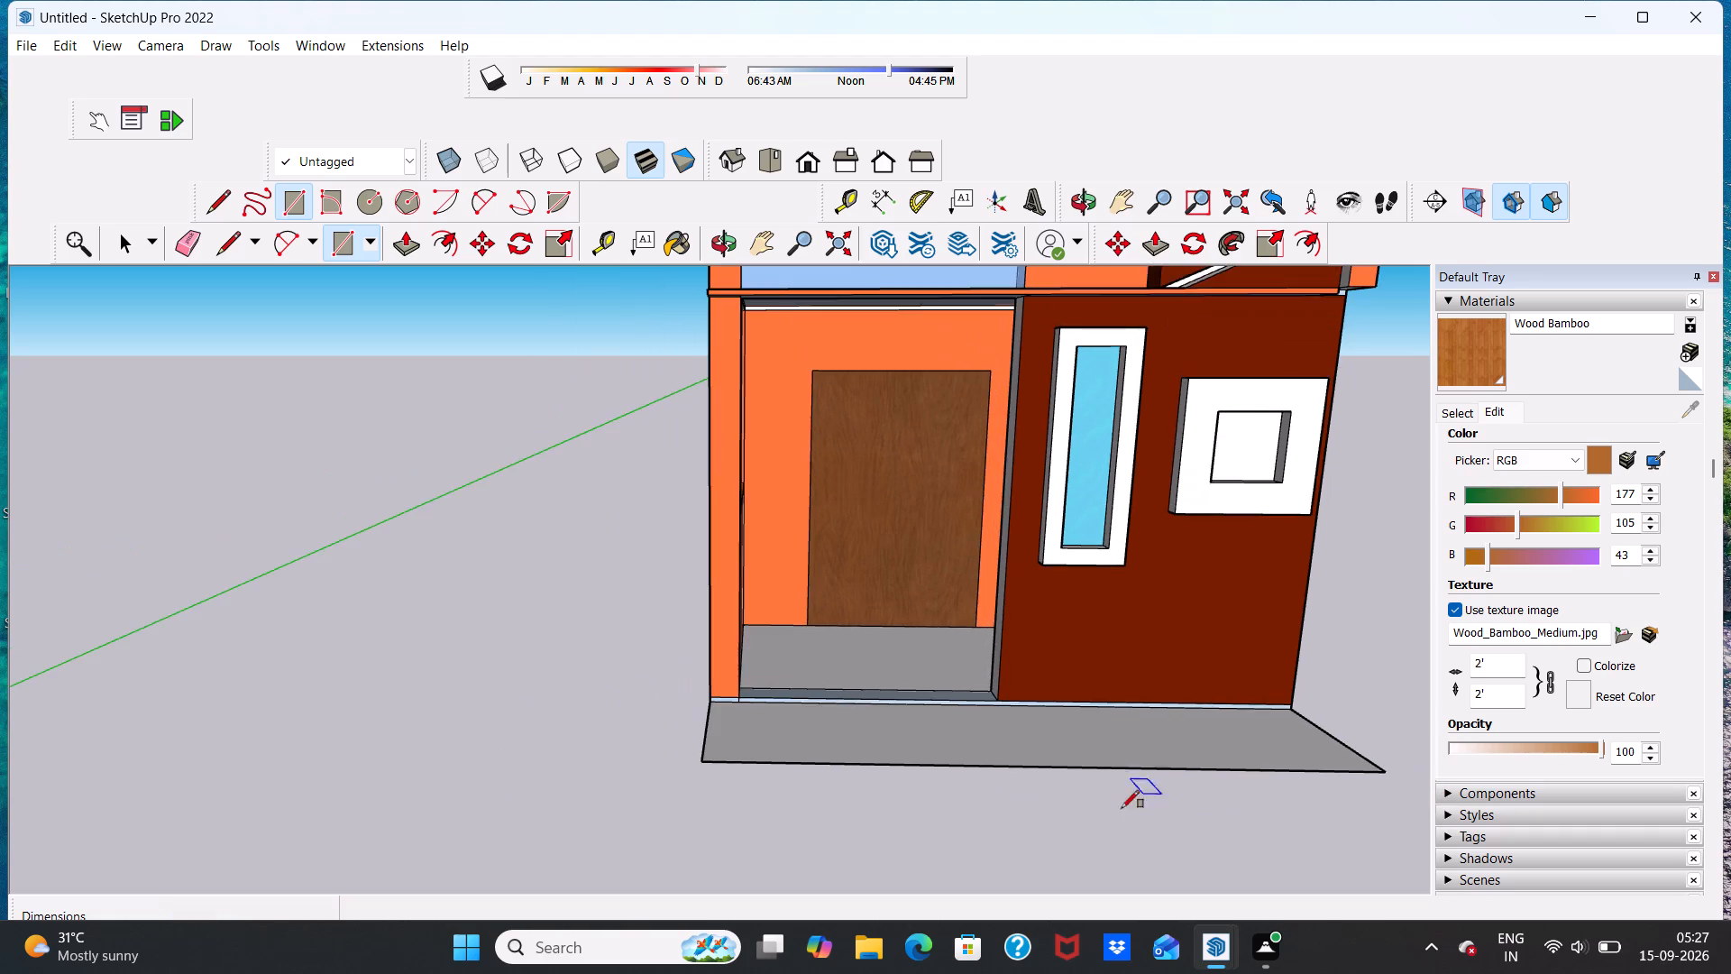
scroll(1032, 852, up, 6)
scroll(949, 777, down, 4)
middle_drag(939, 730, 911, 822)
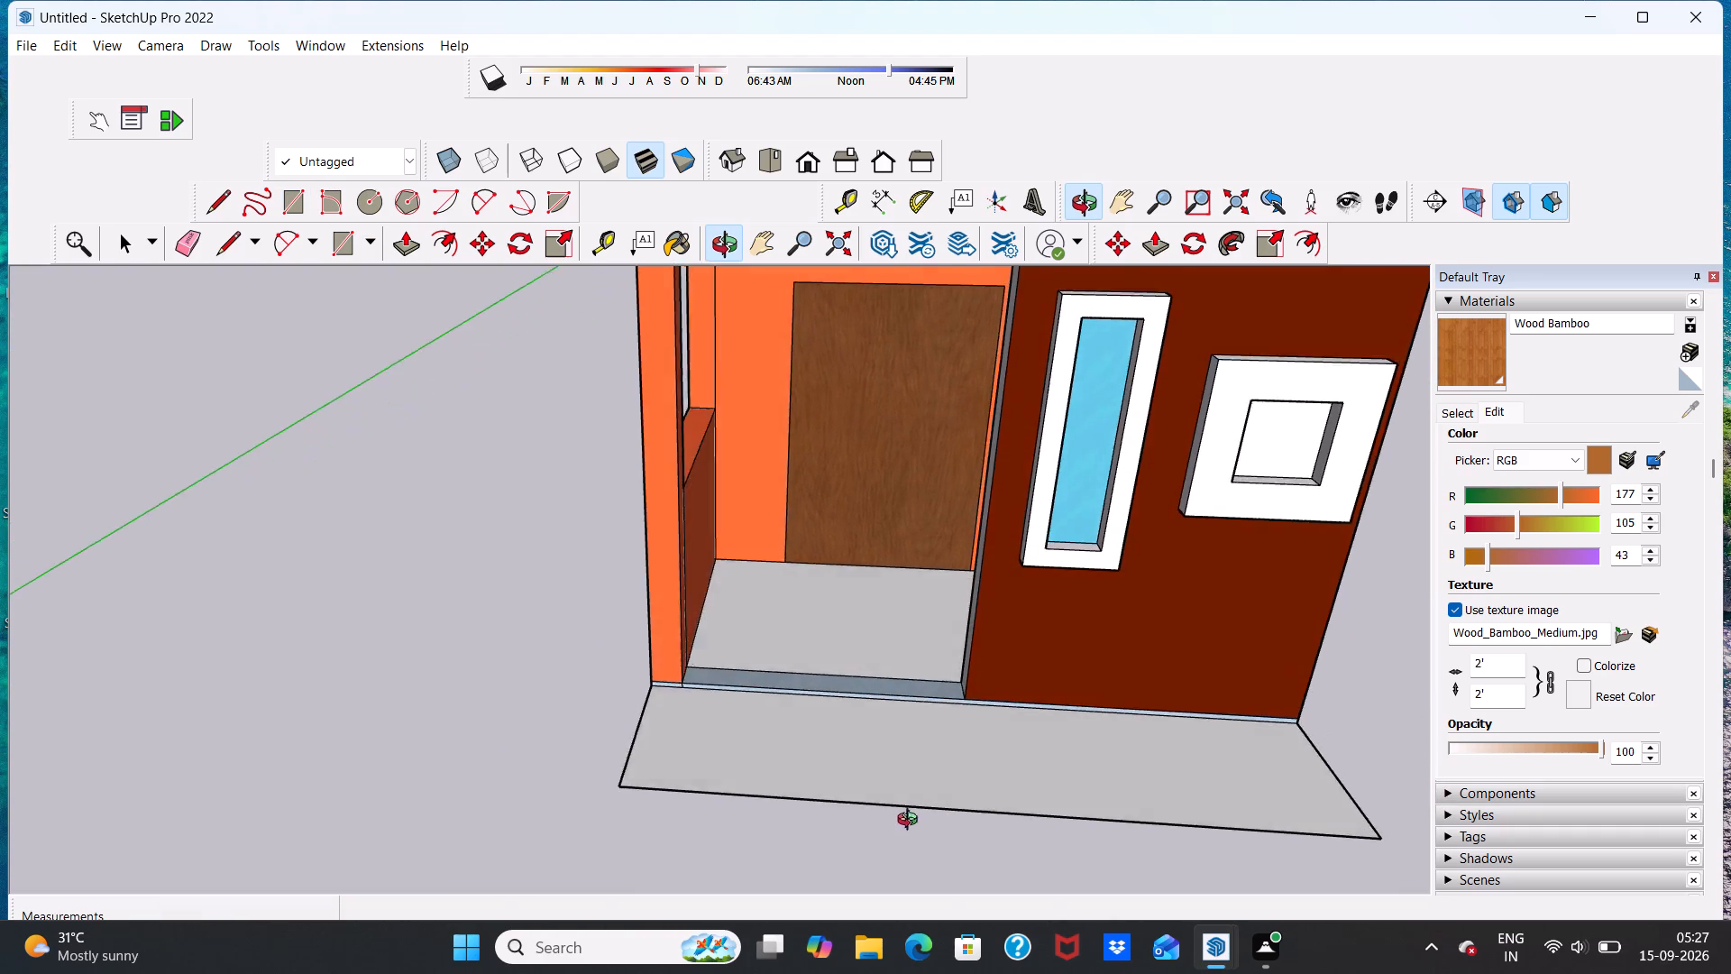
middle_drag(911, 822, 959, 832)
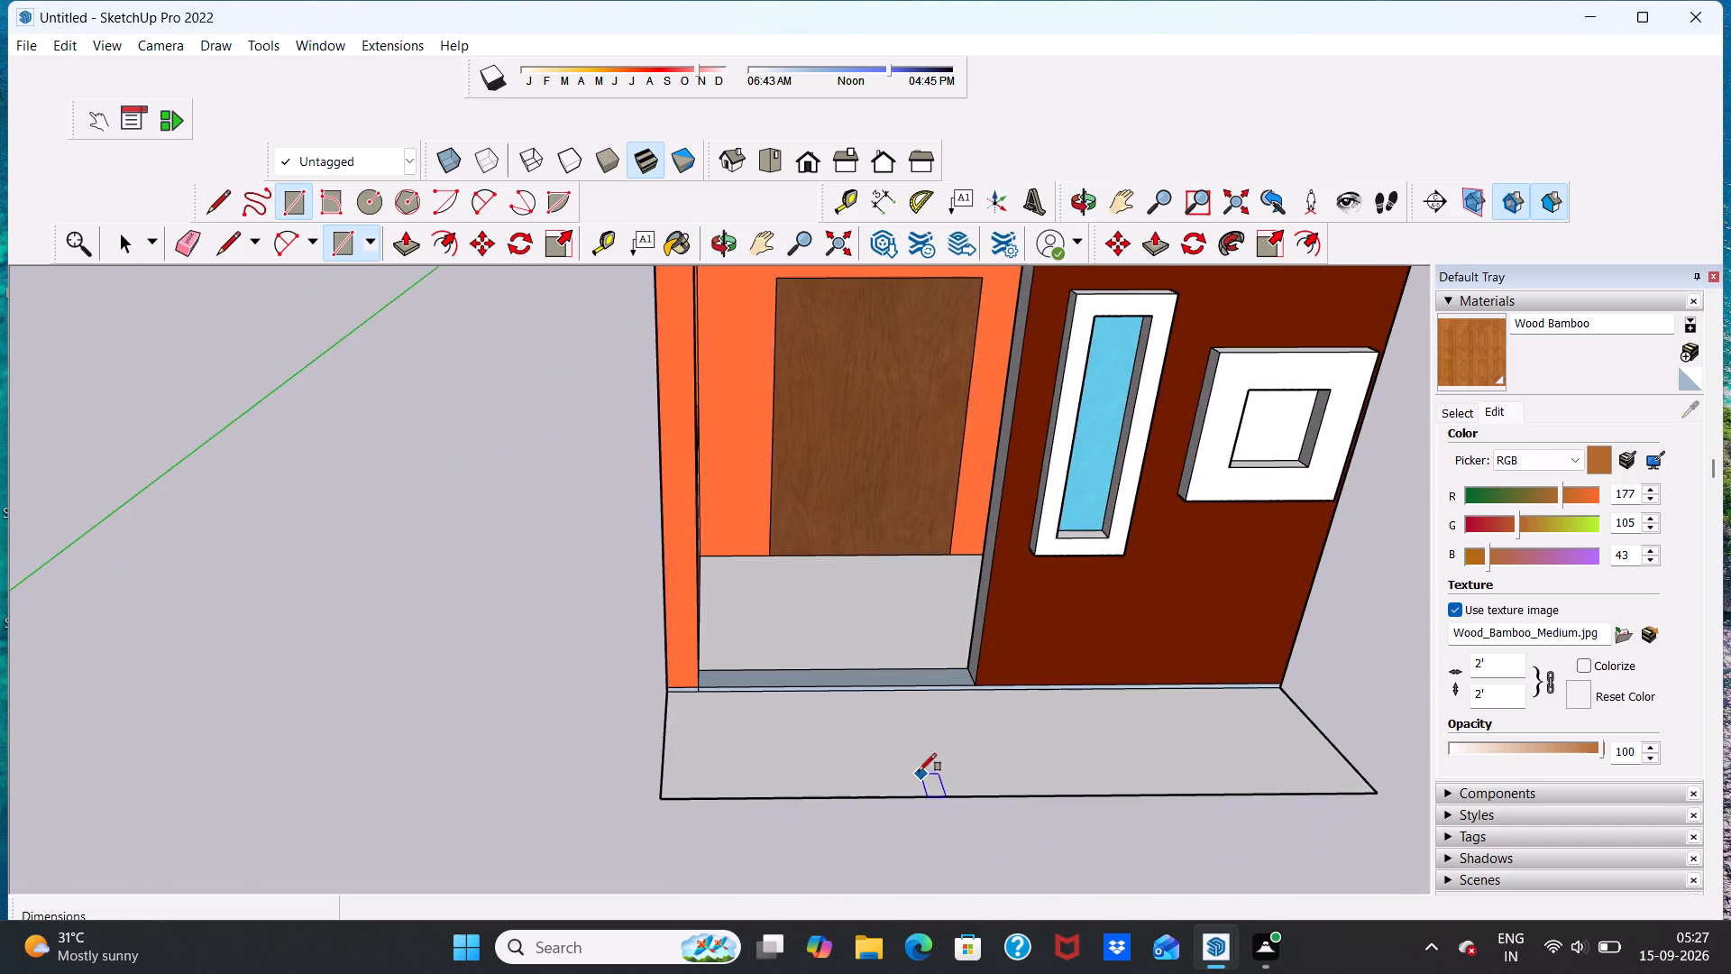
scroll(899, 722, down, 12)
middle_drag(1140, 795, 1046, 841)
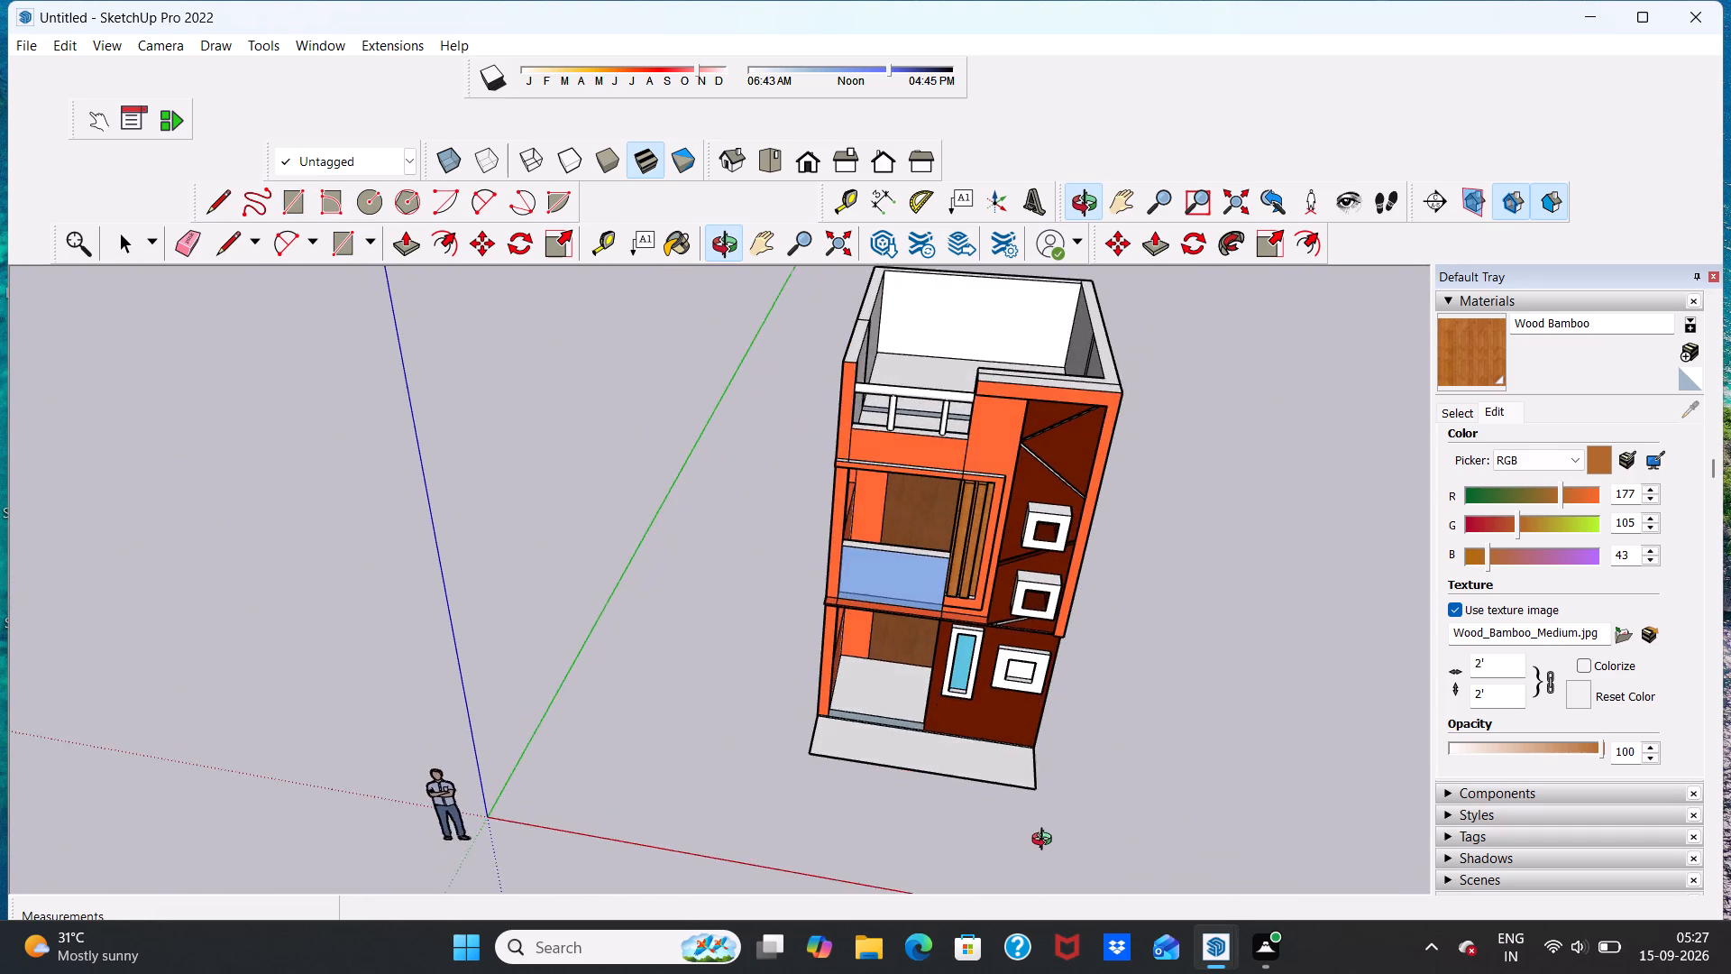
middle_drag(1046, 841, 1067, 891)
scroll(949, 827, up, 4)
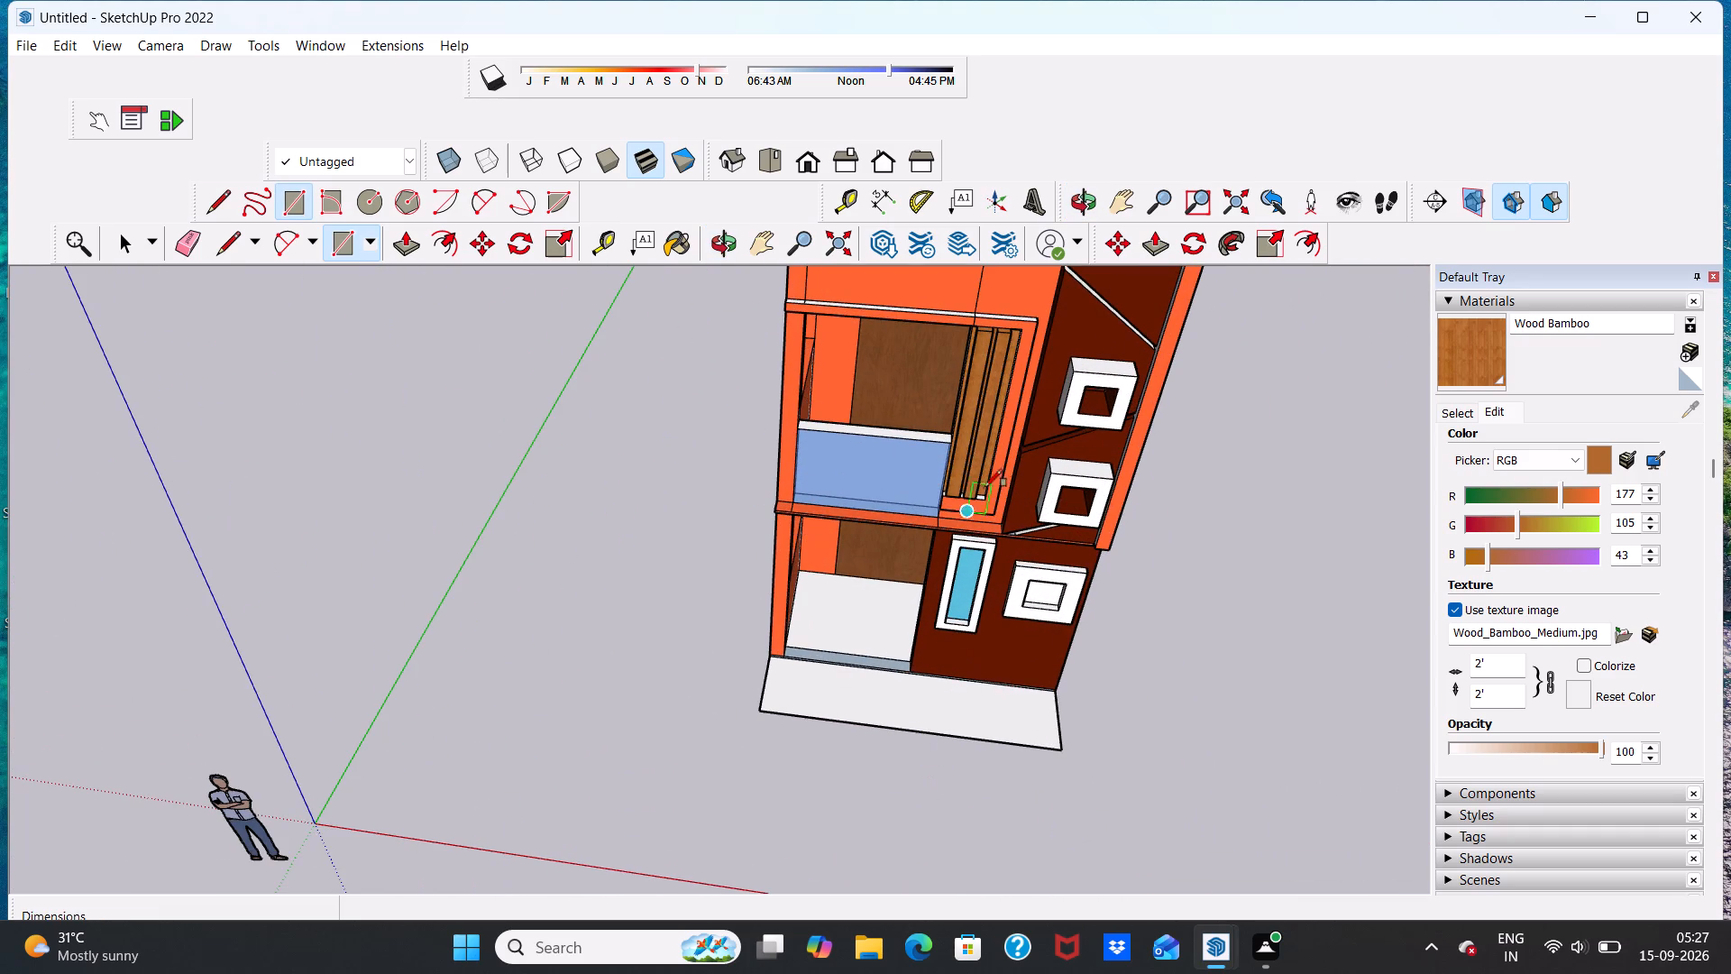
click(762, 160)
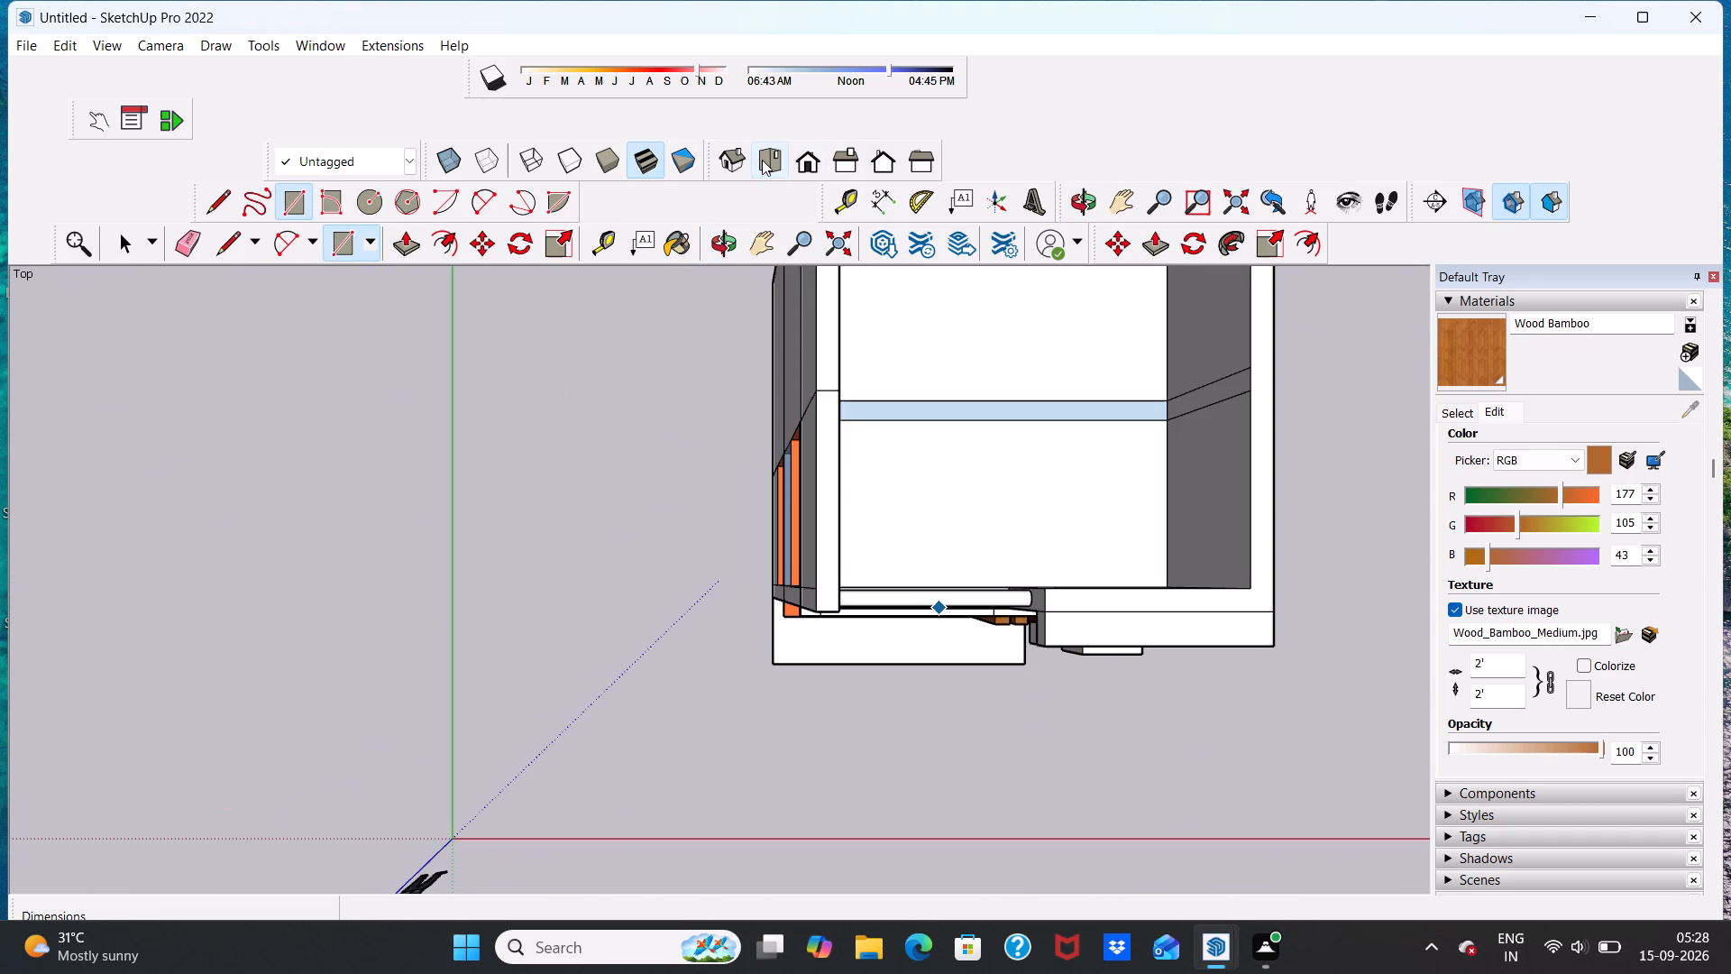
scroll(978, 689, down, 12)
scroll(1046, 718, up, 7)
scroll(971, 685, up, 1)
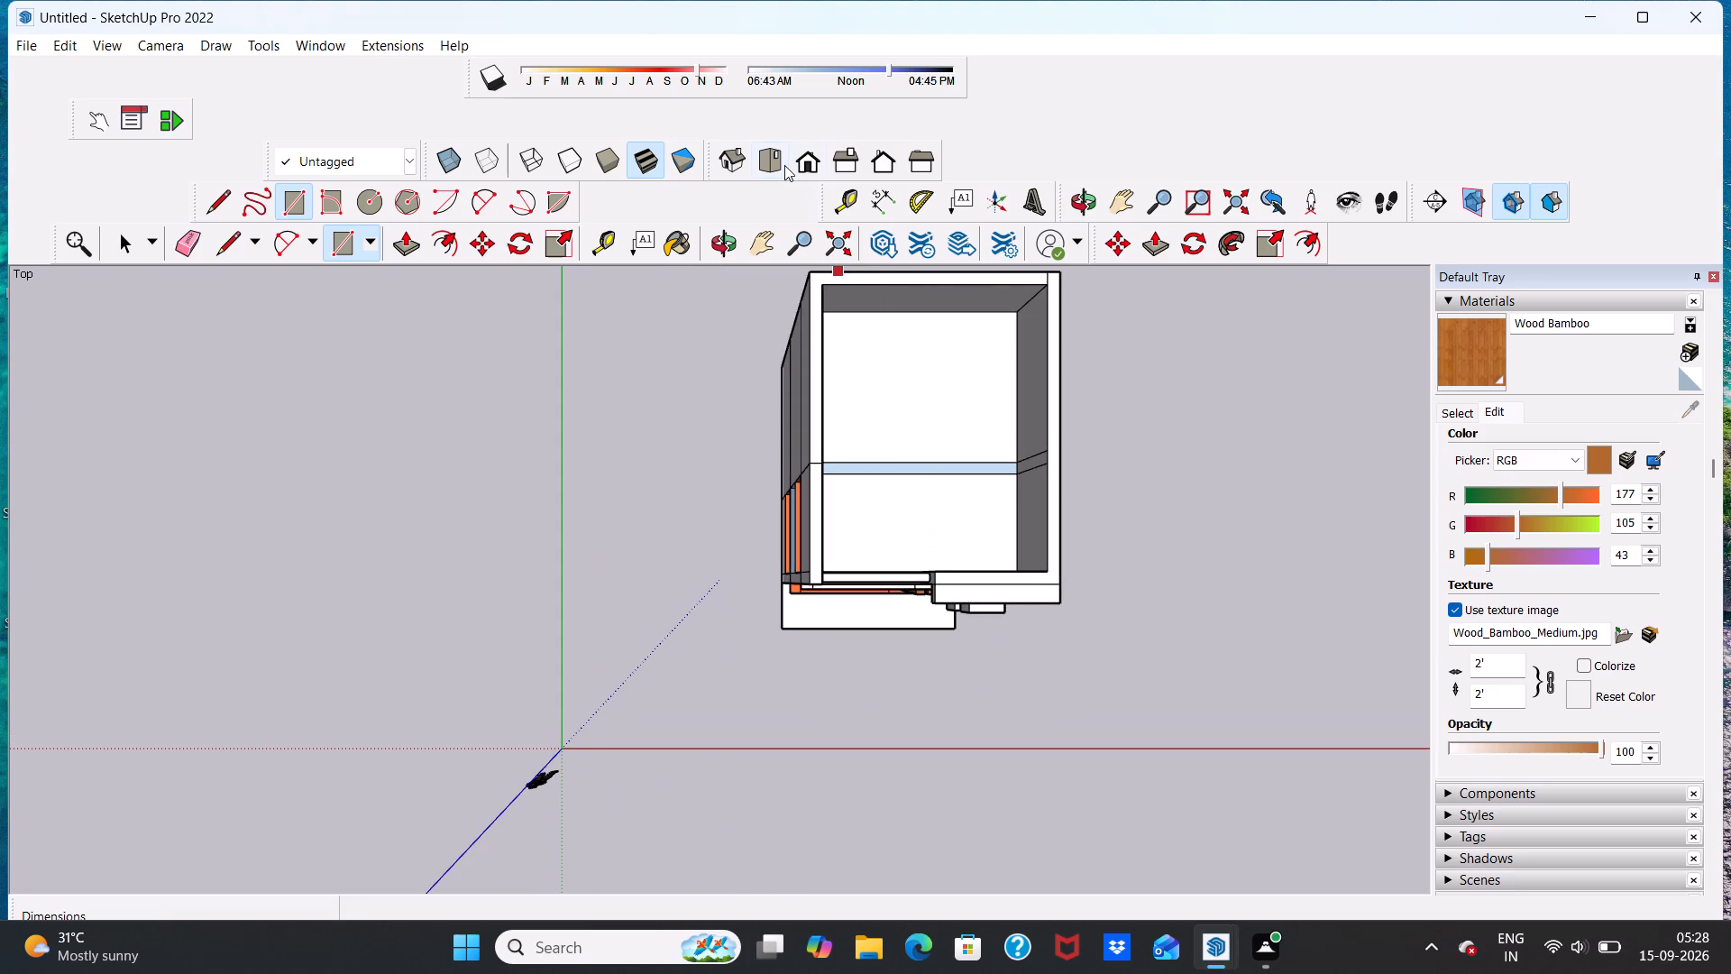
click(774, 163)
click(772, 156)
scroll(773, 552, up, 9)
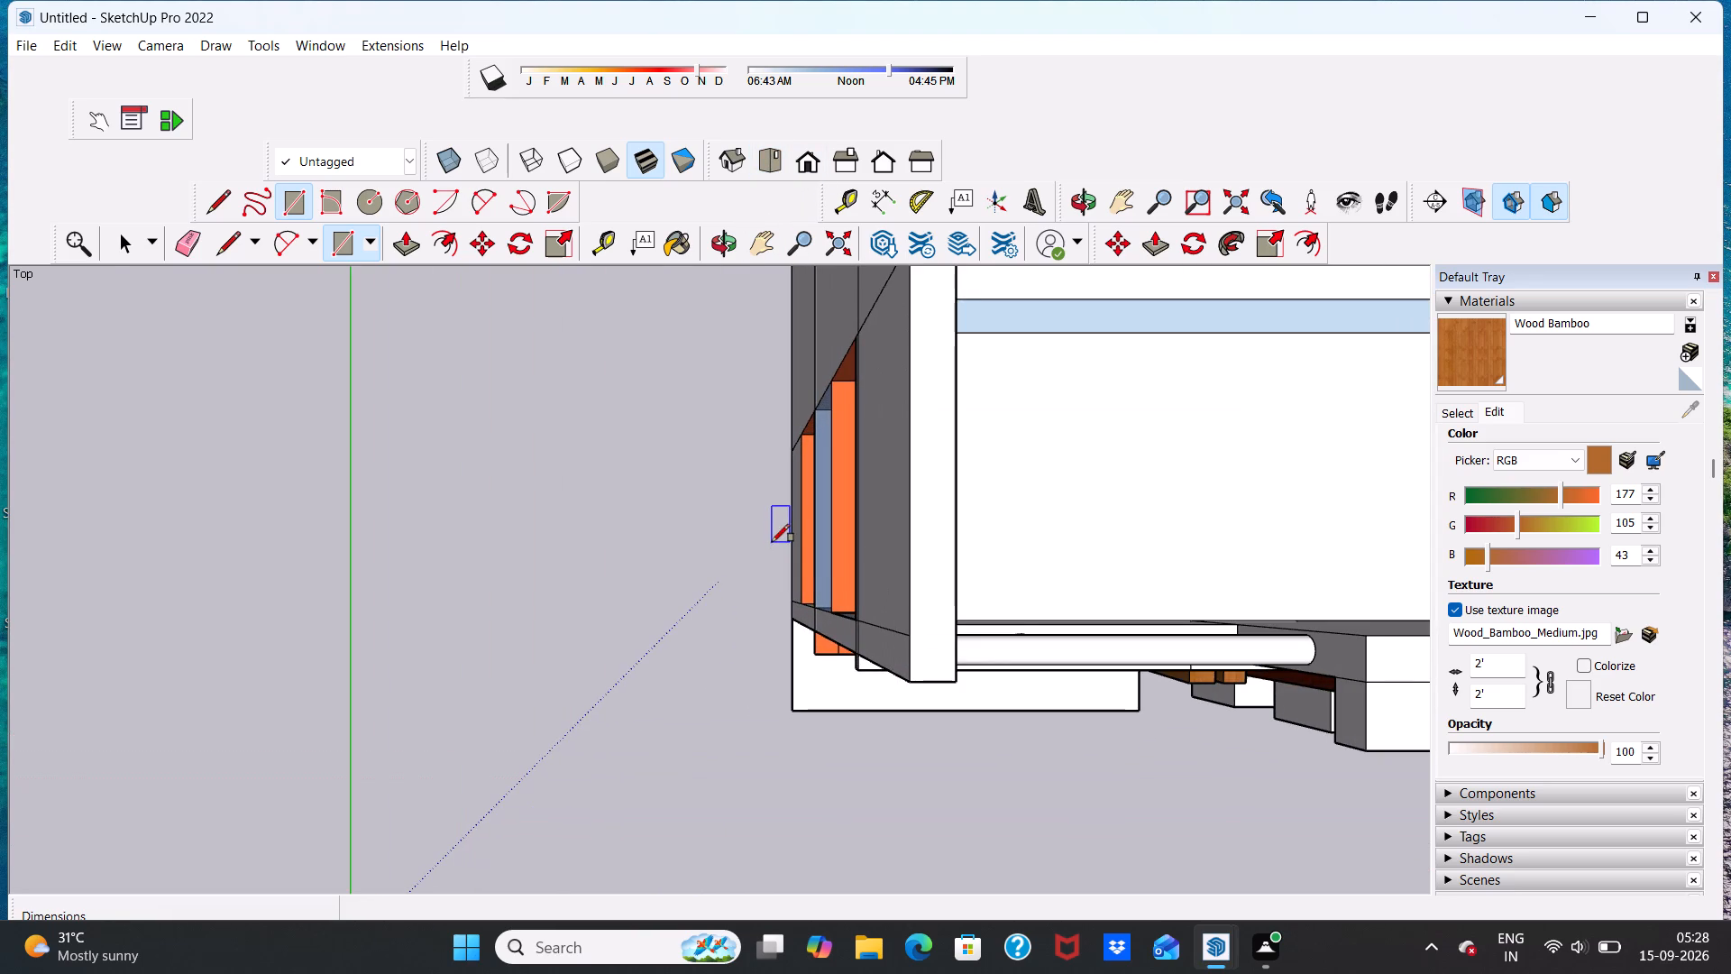
key(space)
scroll(813, 557, down, 14)
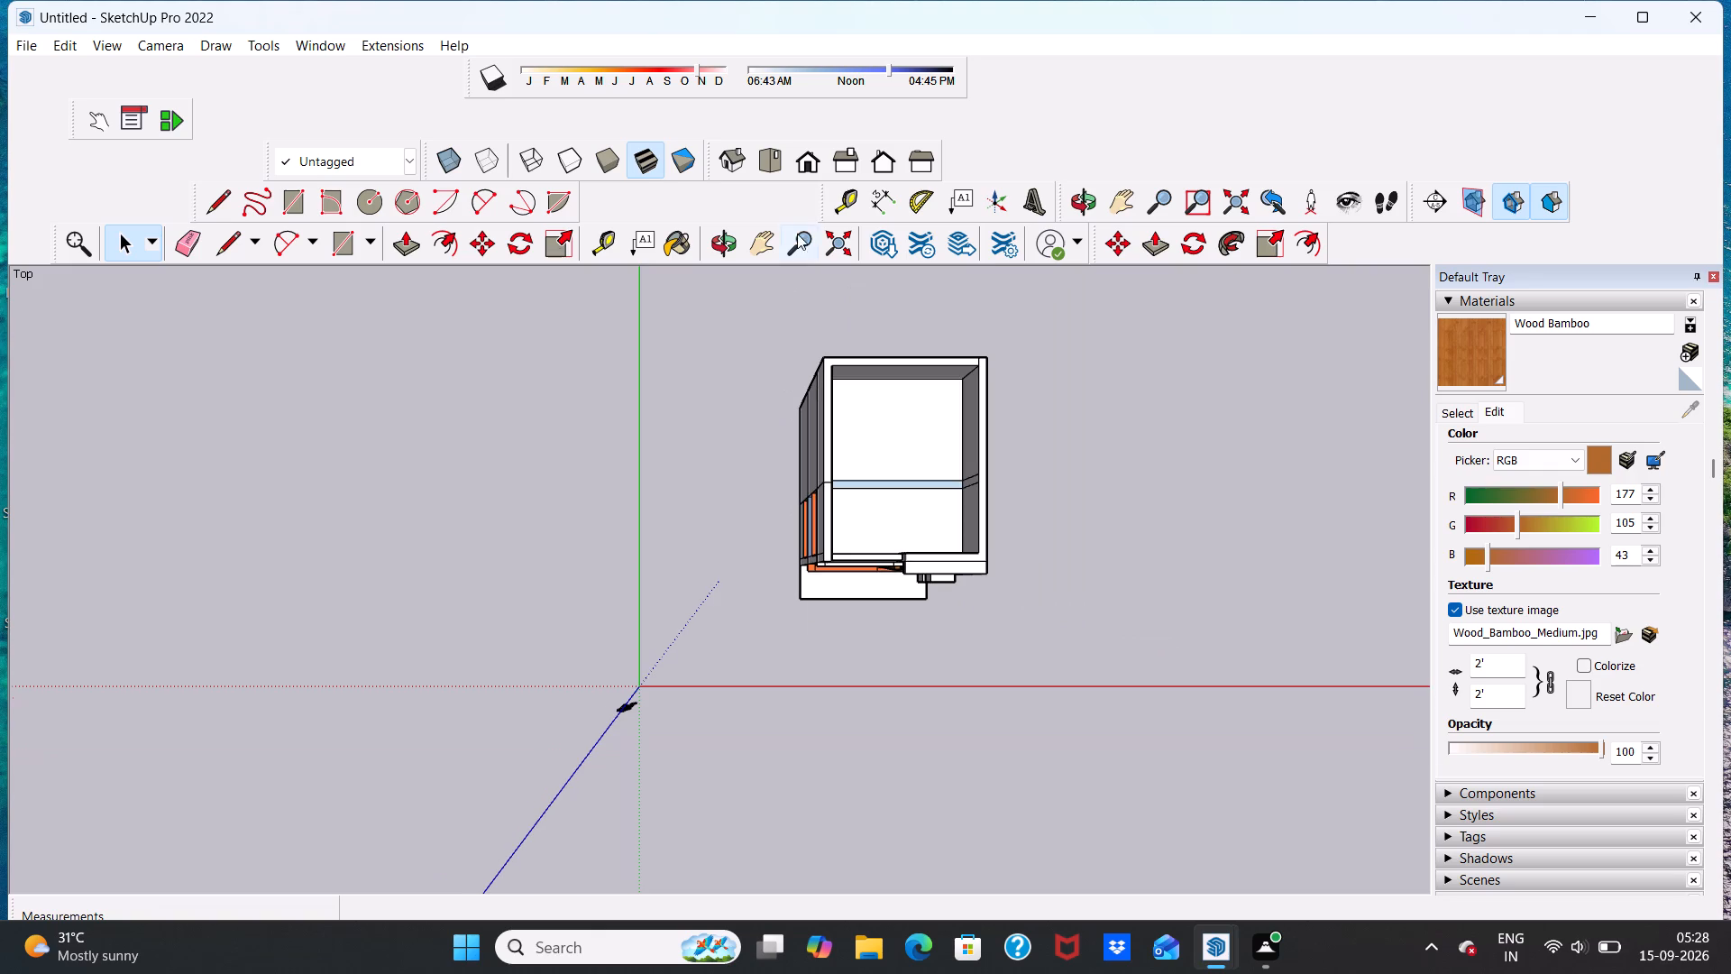
middle_drag(906, 682, 907, 451)
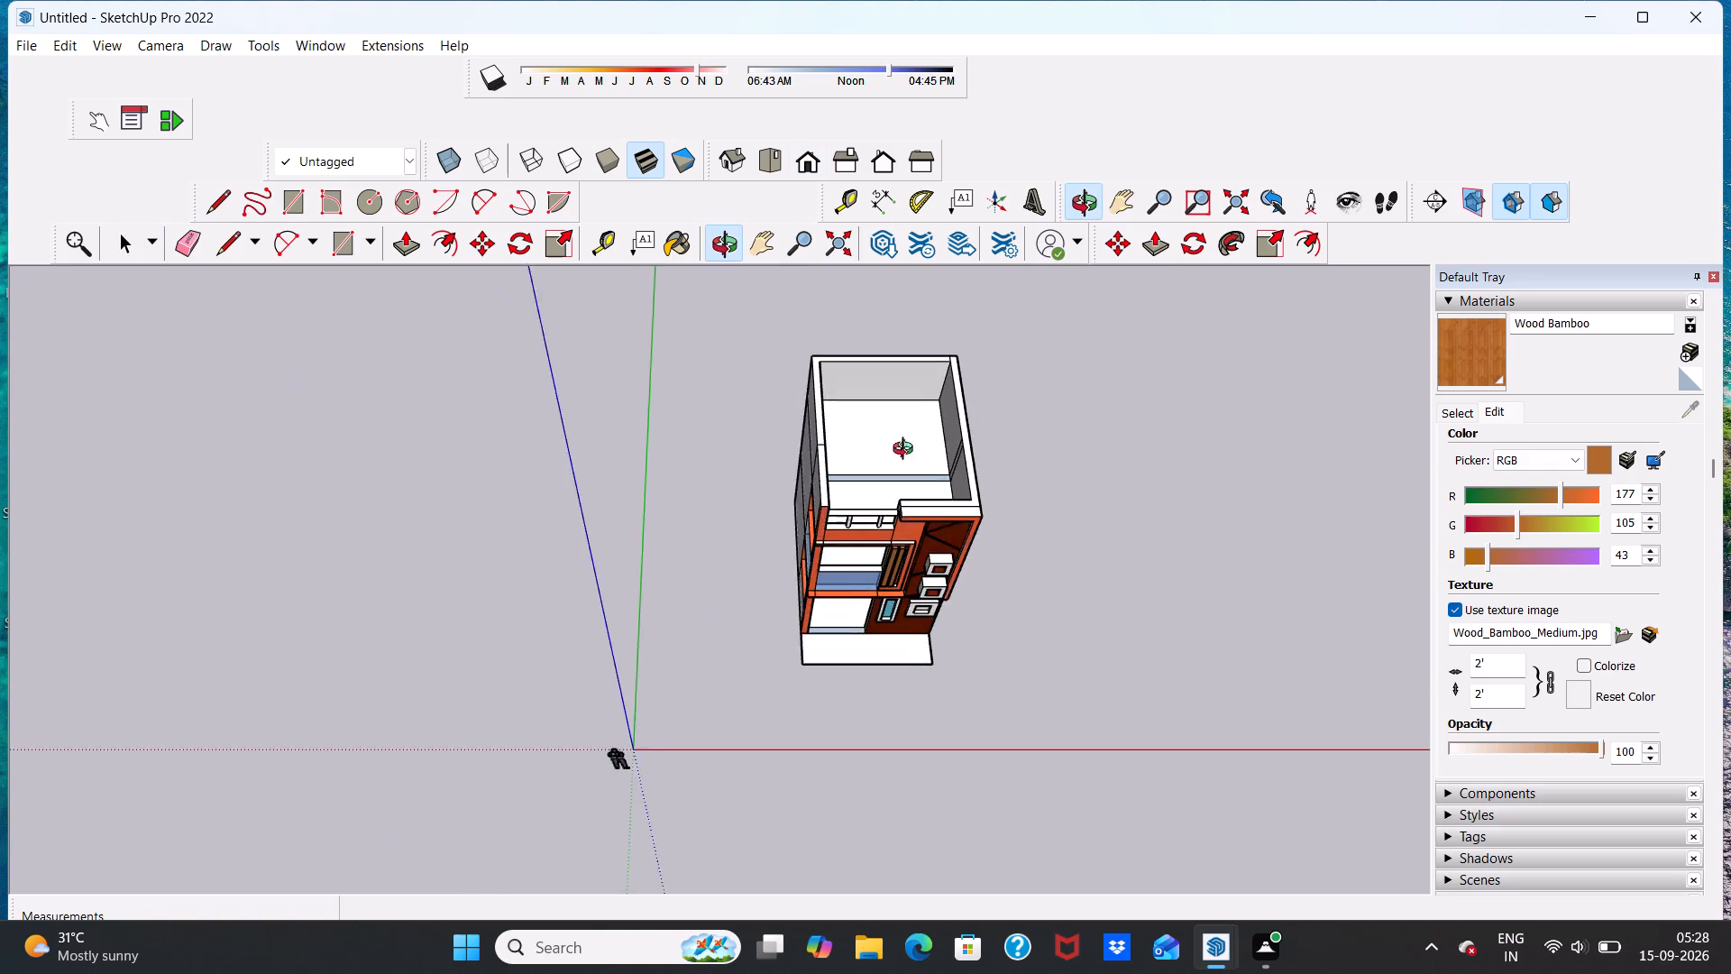
middle_drag(907, 451, 906, 434)
middle_drag(934, 724, 882, 469)
middle_drag(939, 776, 998, 658)
middle_drag(906, 719, 866, 843)
scroll(902, 720, up, 9)
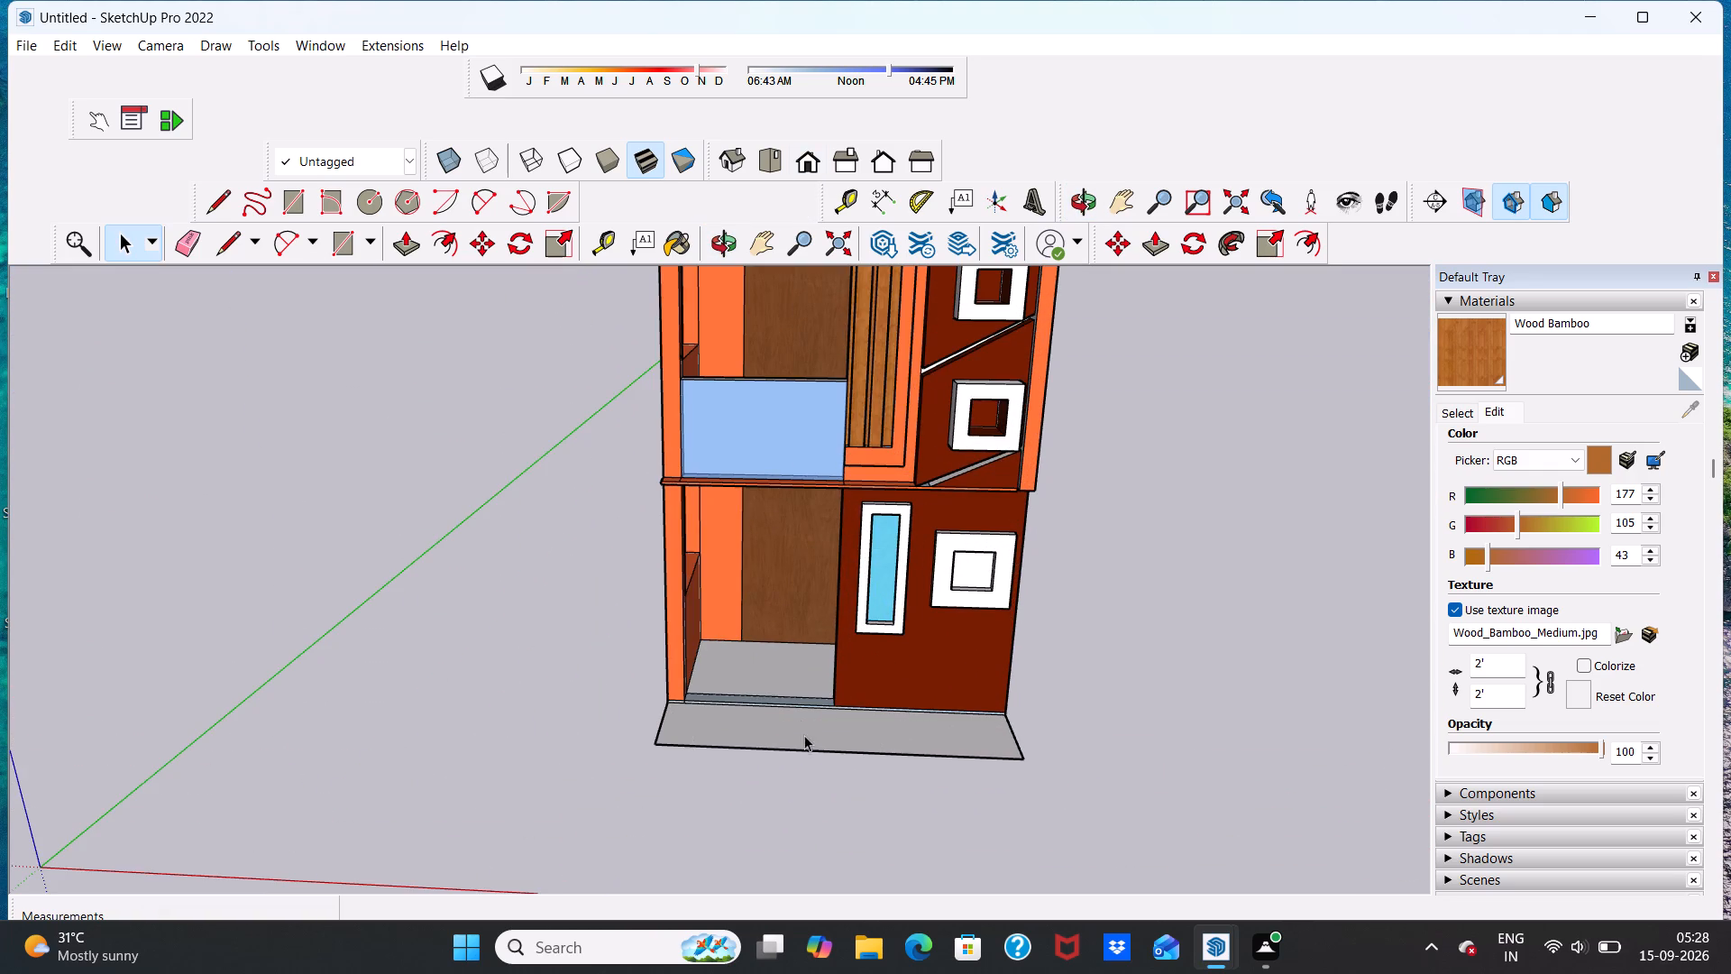
middle_drag(805, 735, 839, 824)
scroll(718, 713, up, 4)
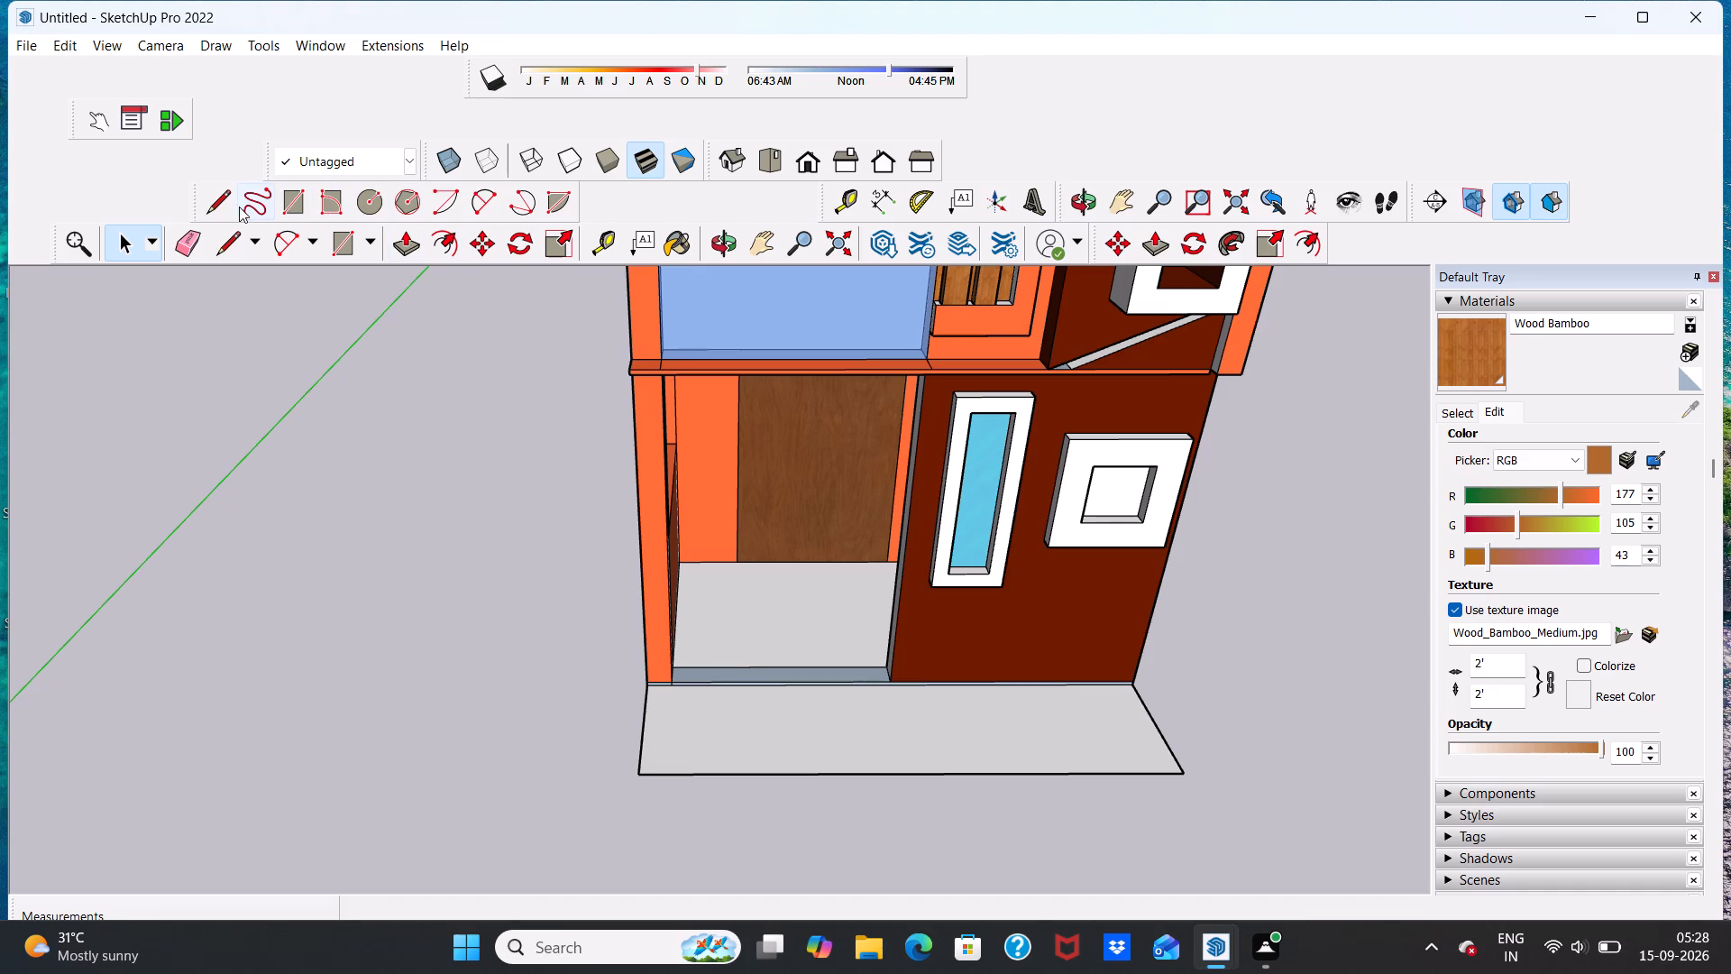
Draw a rectangle about 6' 8" by 1' 4" on the front platform, against the base edge of the entrance opening.
click(295, 204)
scroll(699, 720, up, 4)
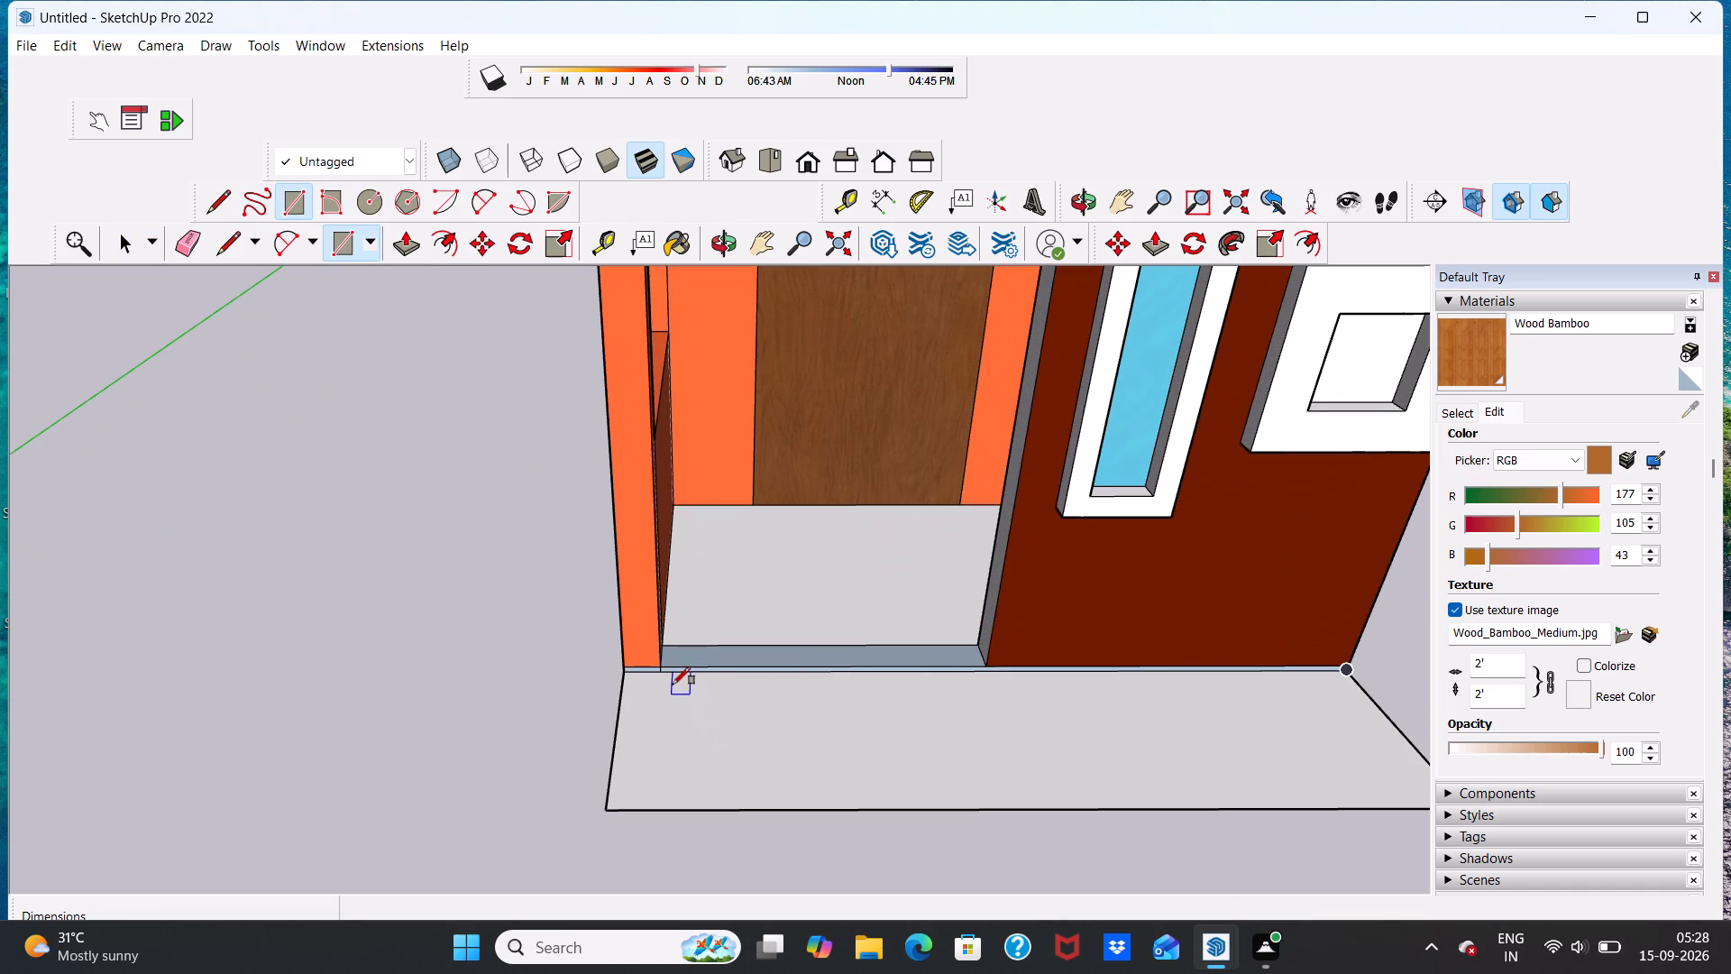
click(661, 675)
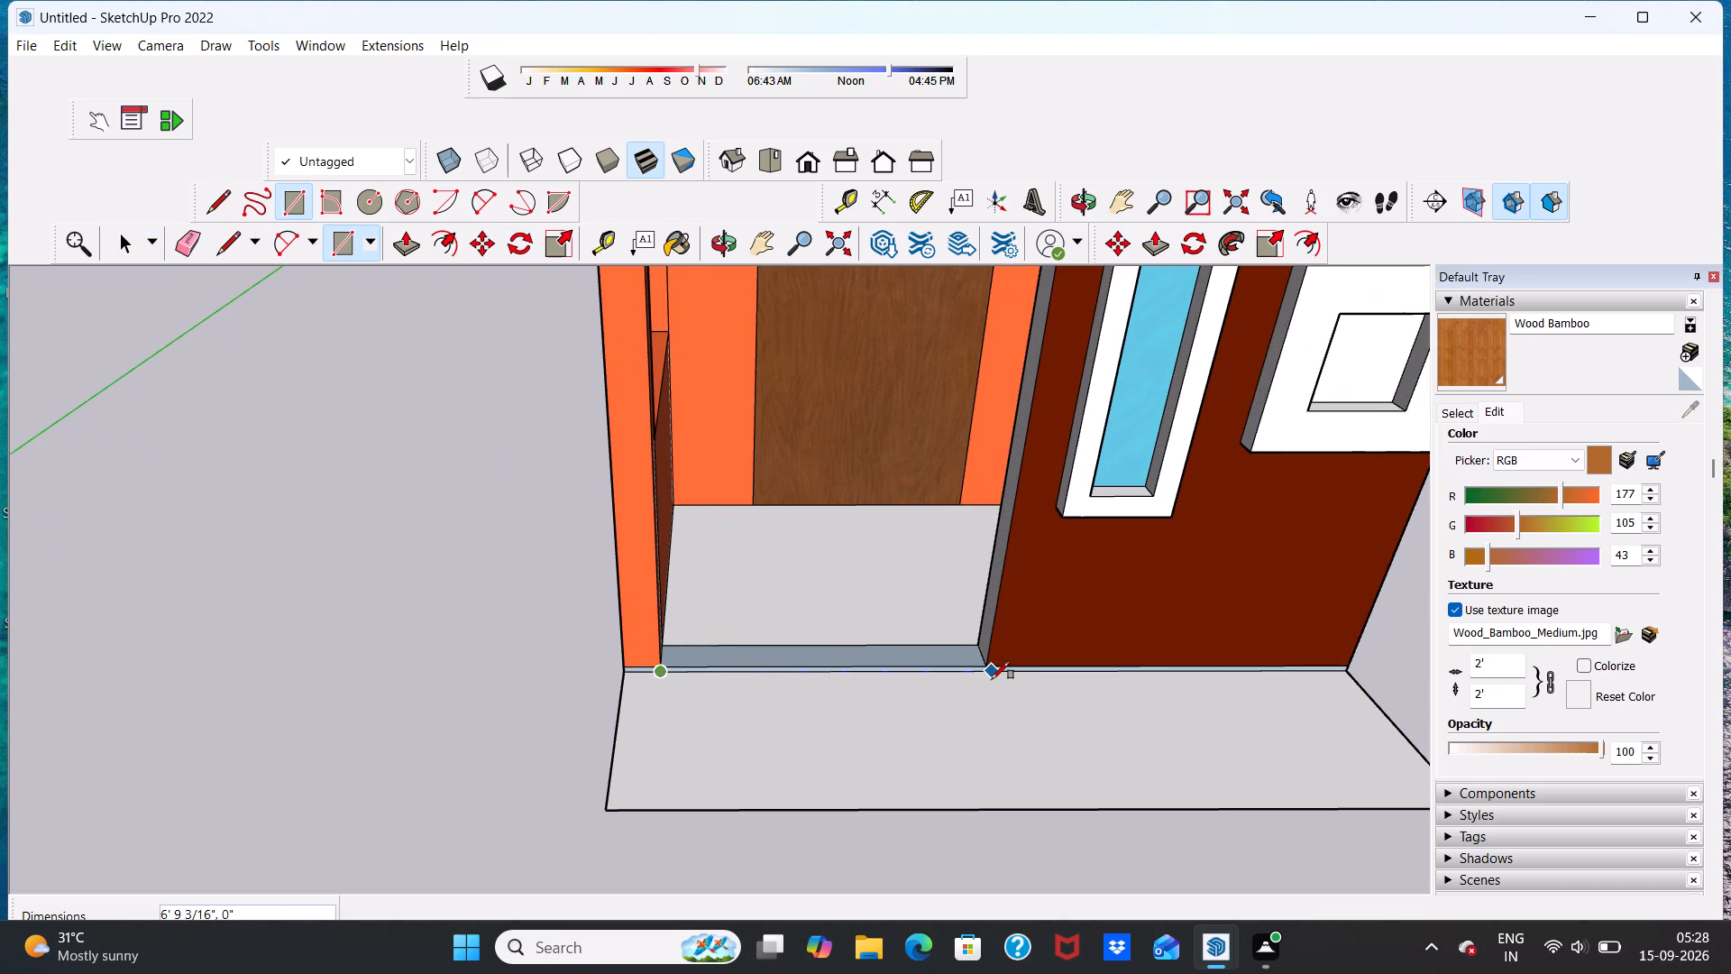
click(990, 670)
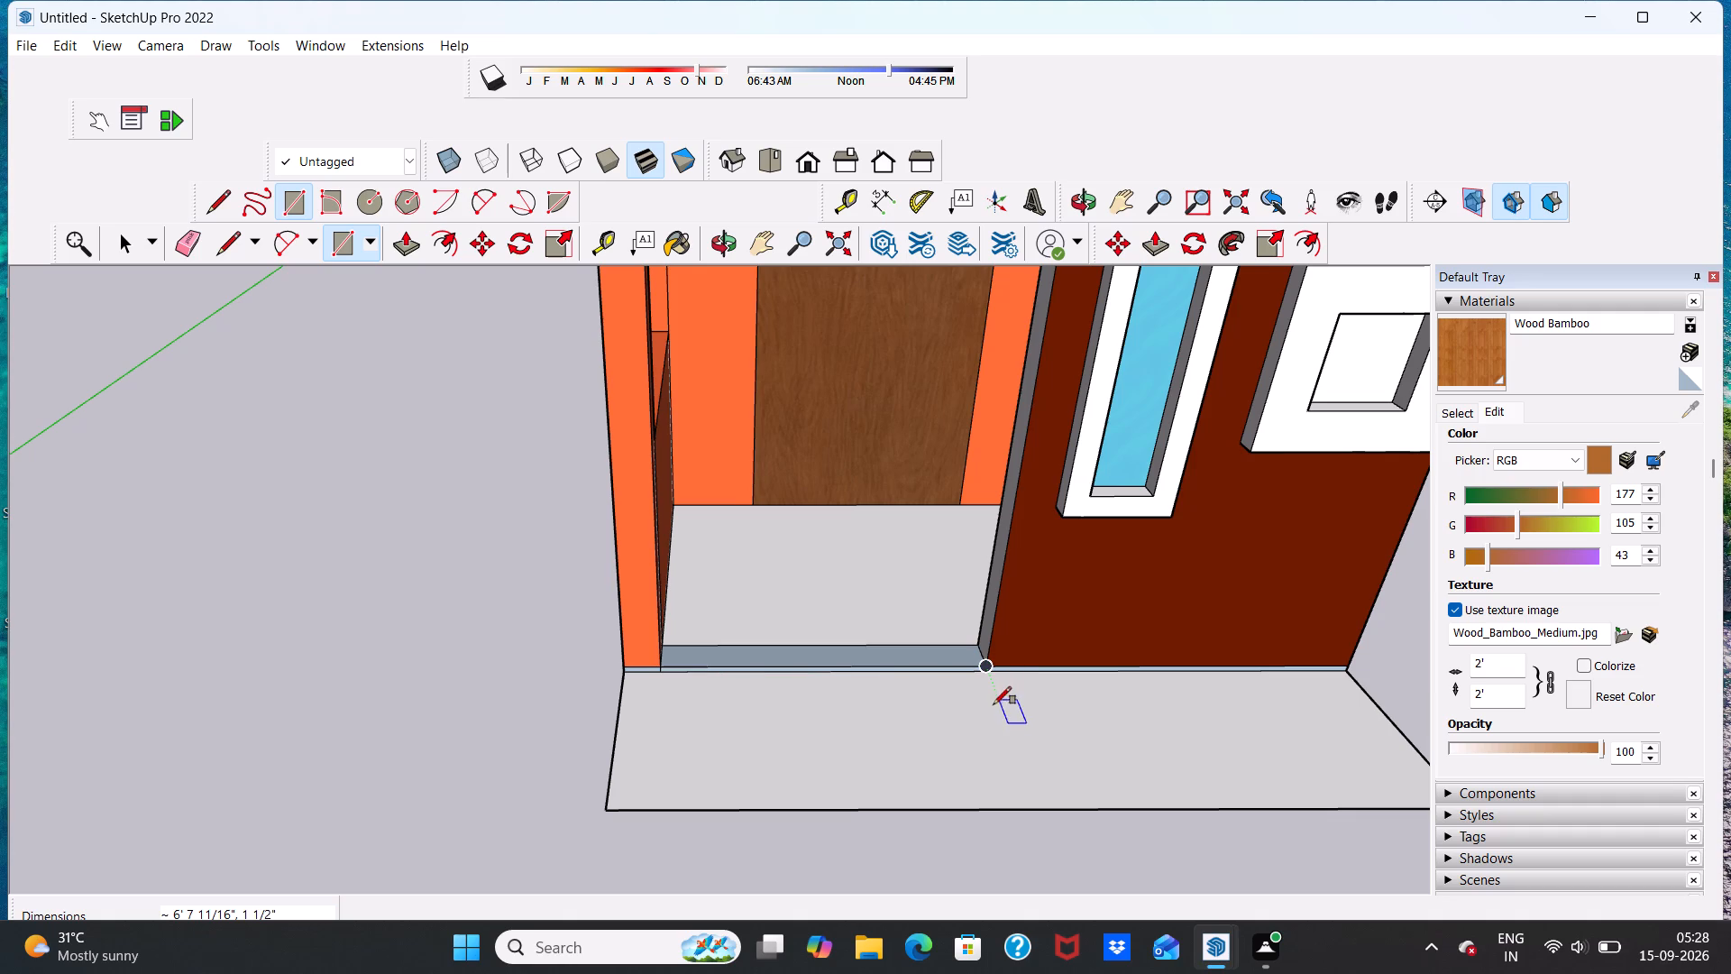
click(660, 673)
click(982, 669)
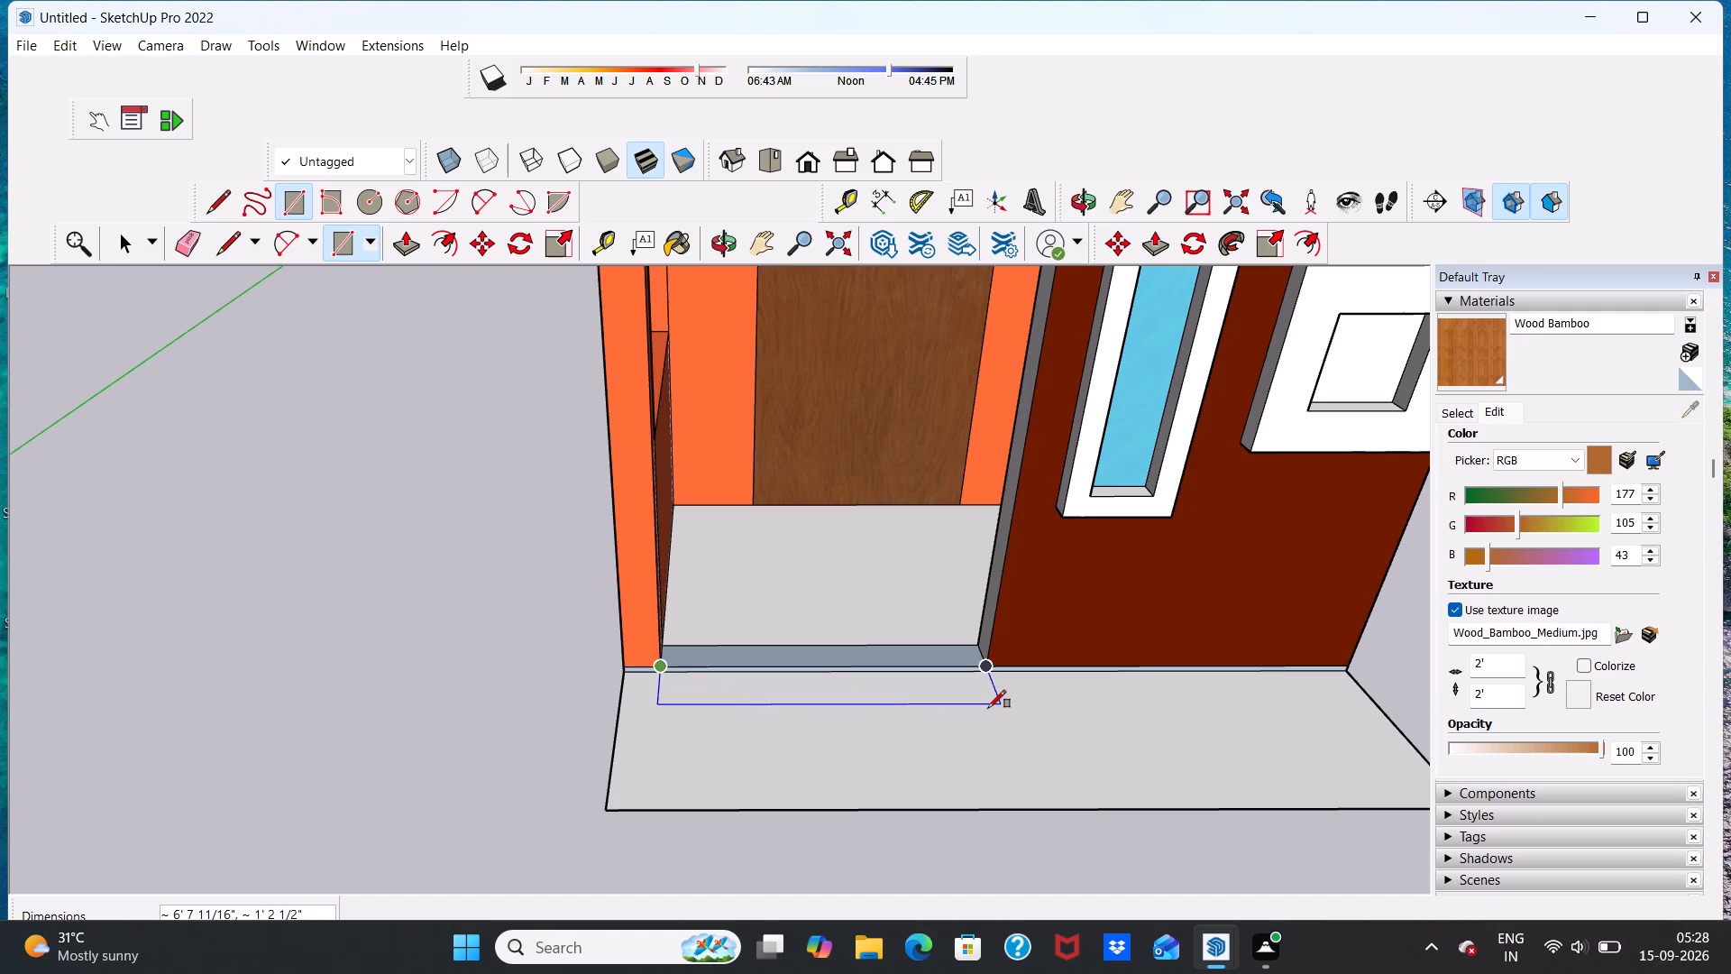
click(987, 712)
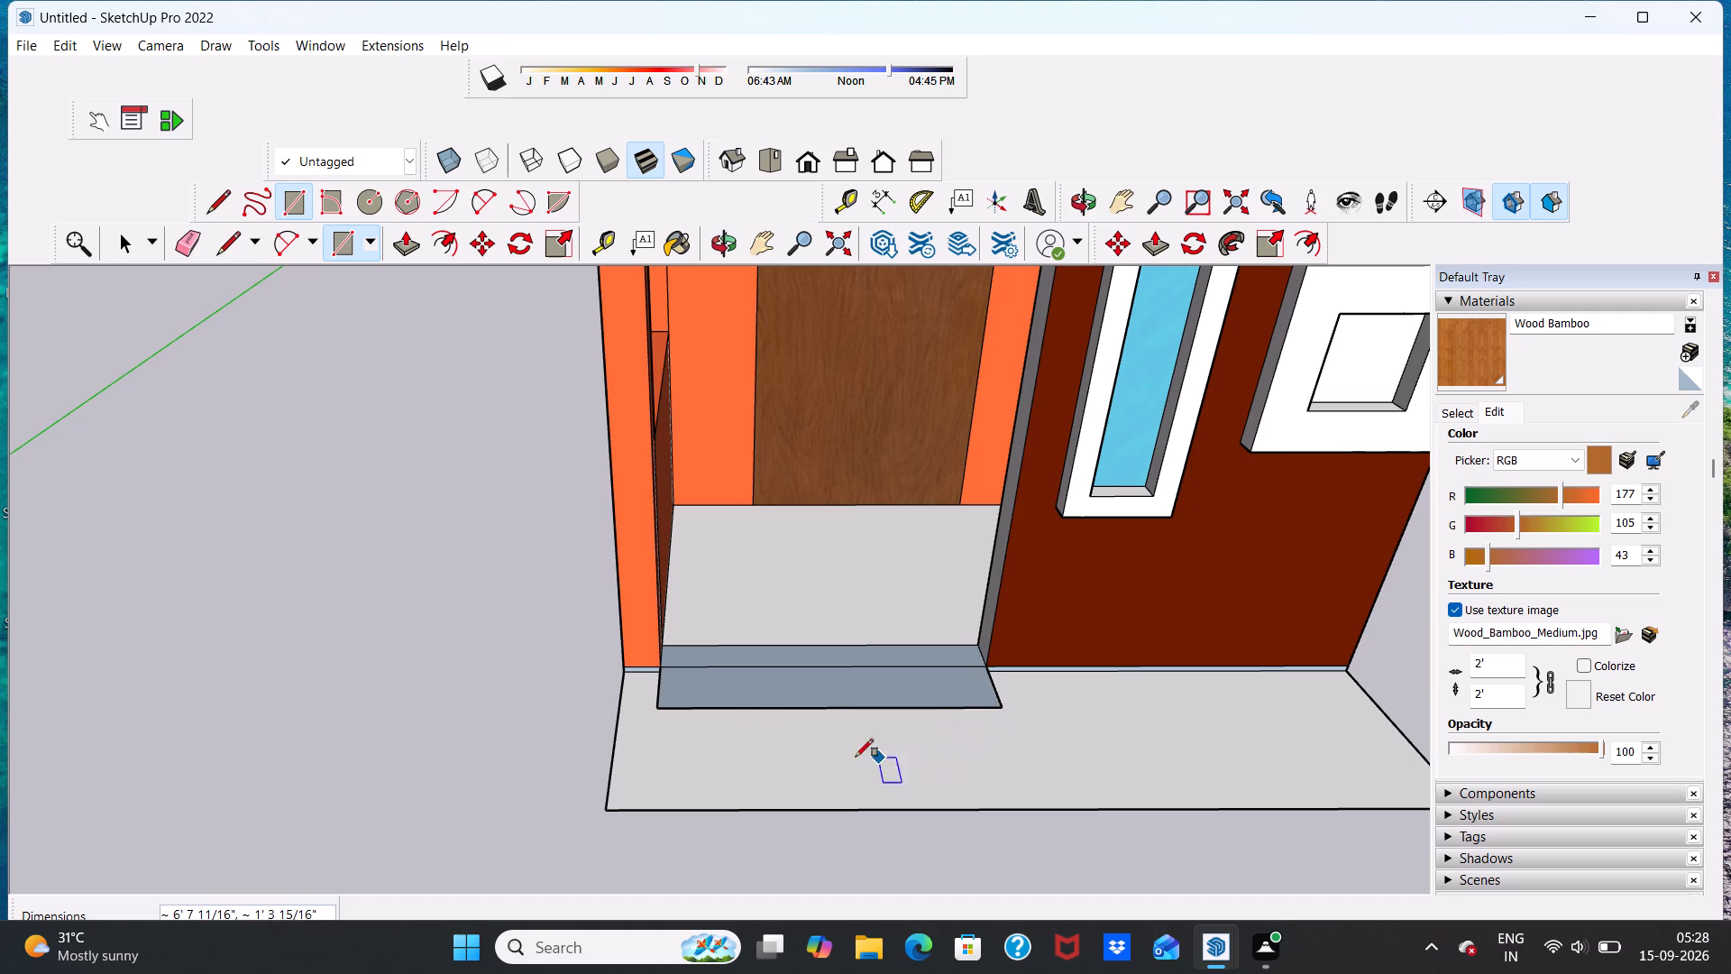
Draw a second tread rectangle about 6' 8" by 1' 1" outward from the first rectangle's front edge.
scroll(713, 721, down, 3)
scroll(701, 729, up, 4)
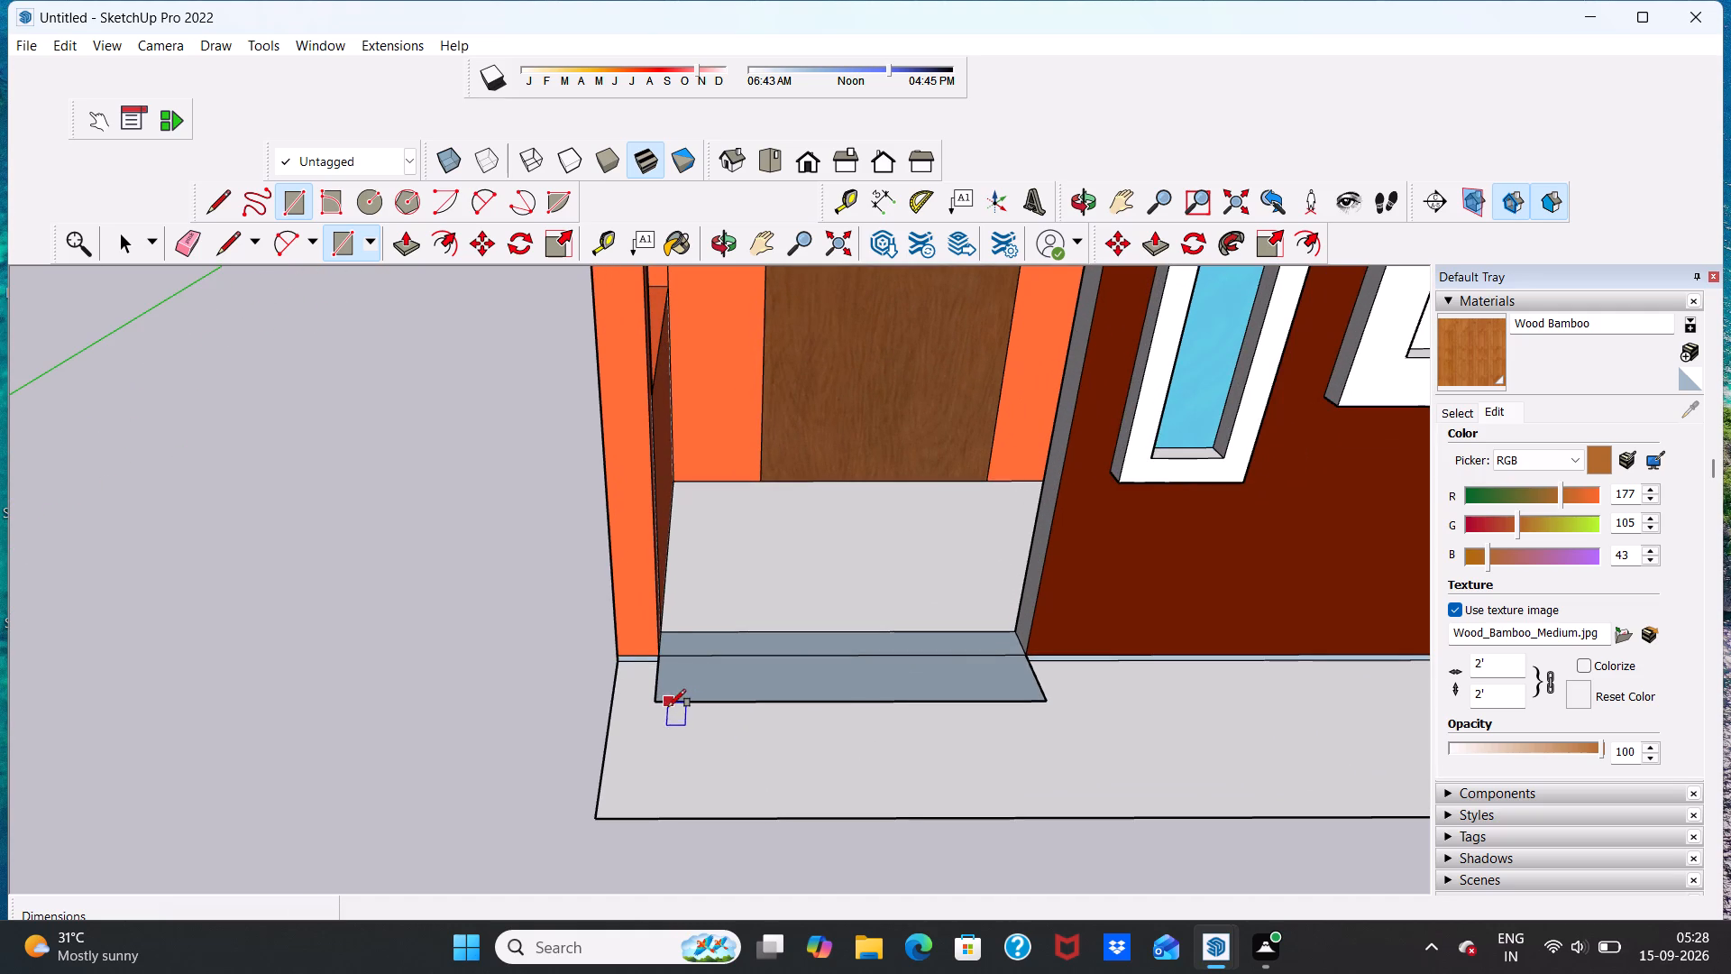
click(660, 706)
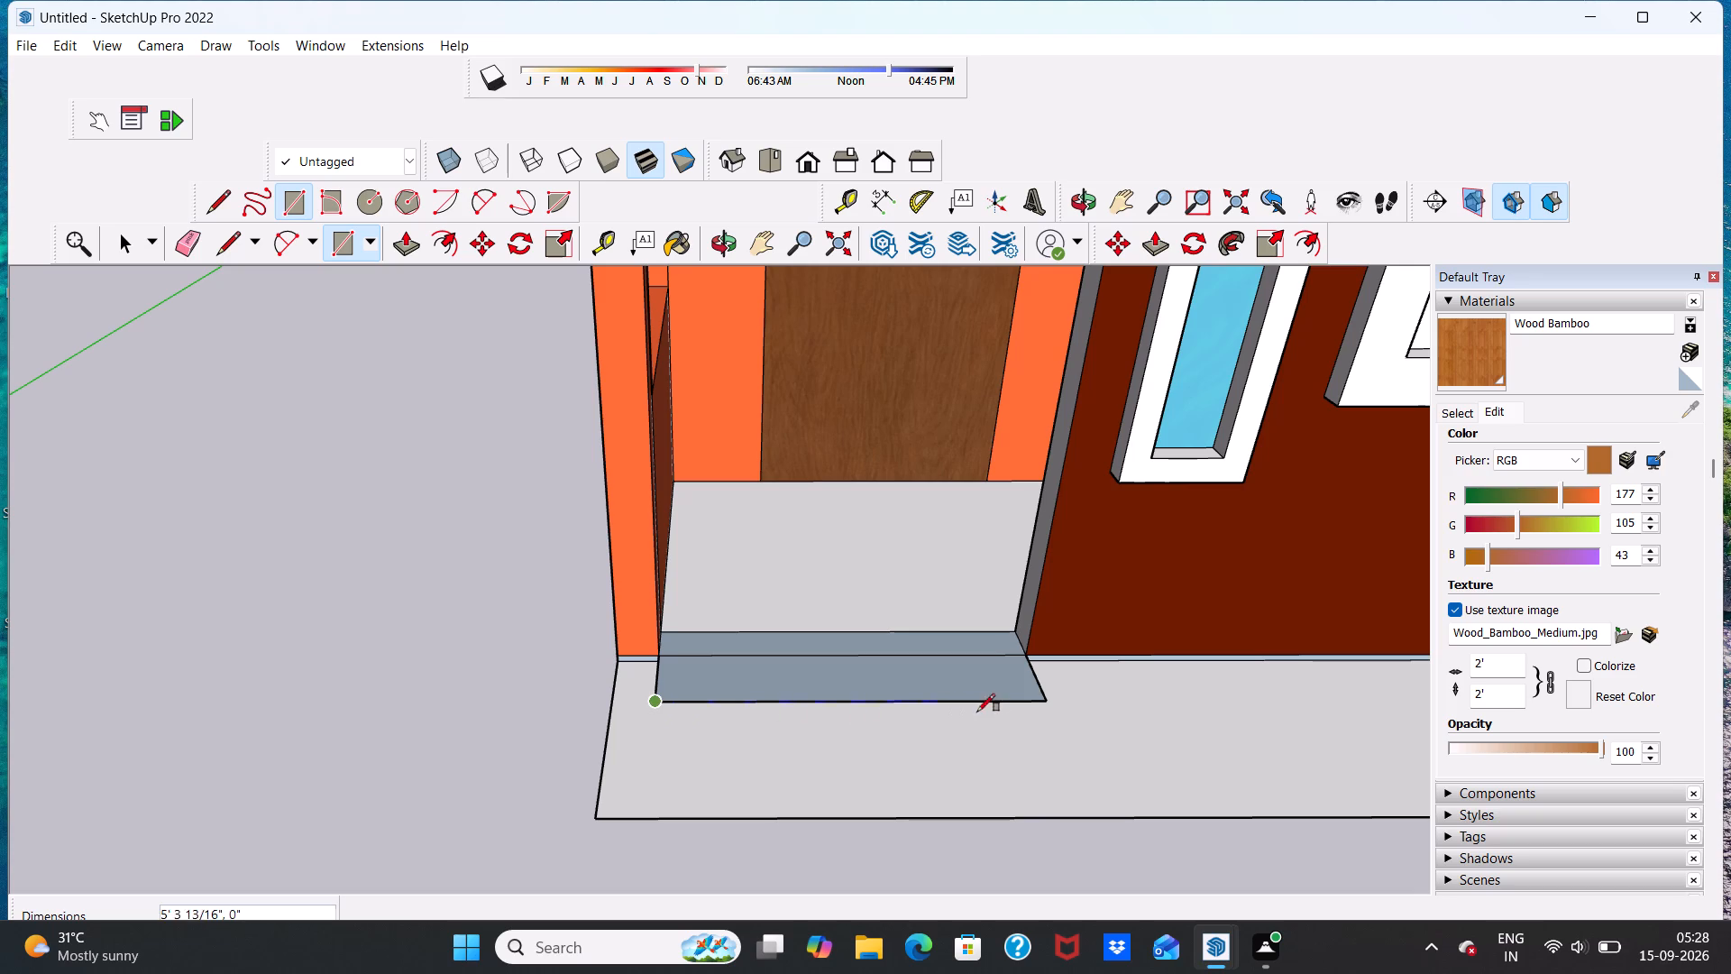
click(1044, 704)
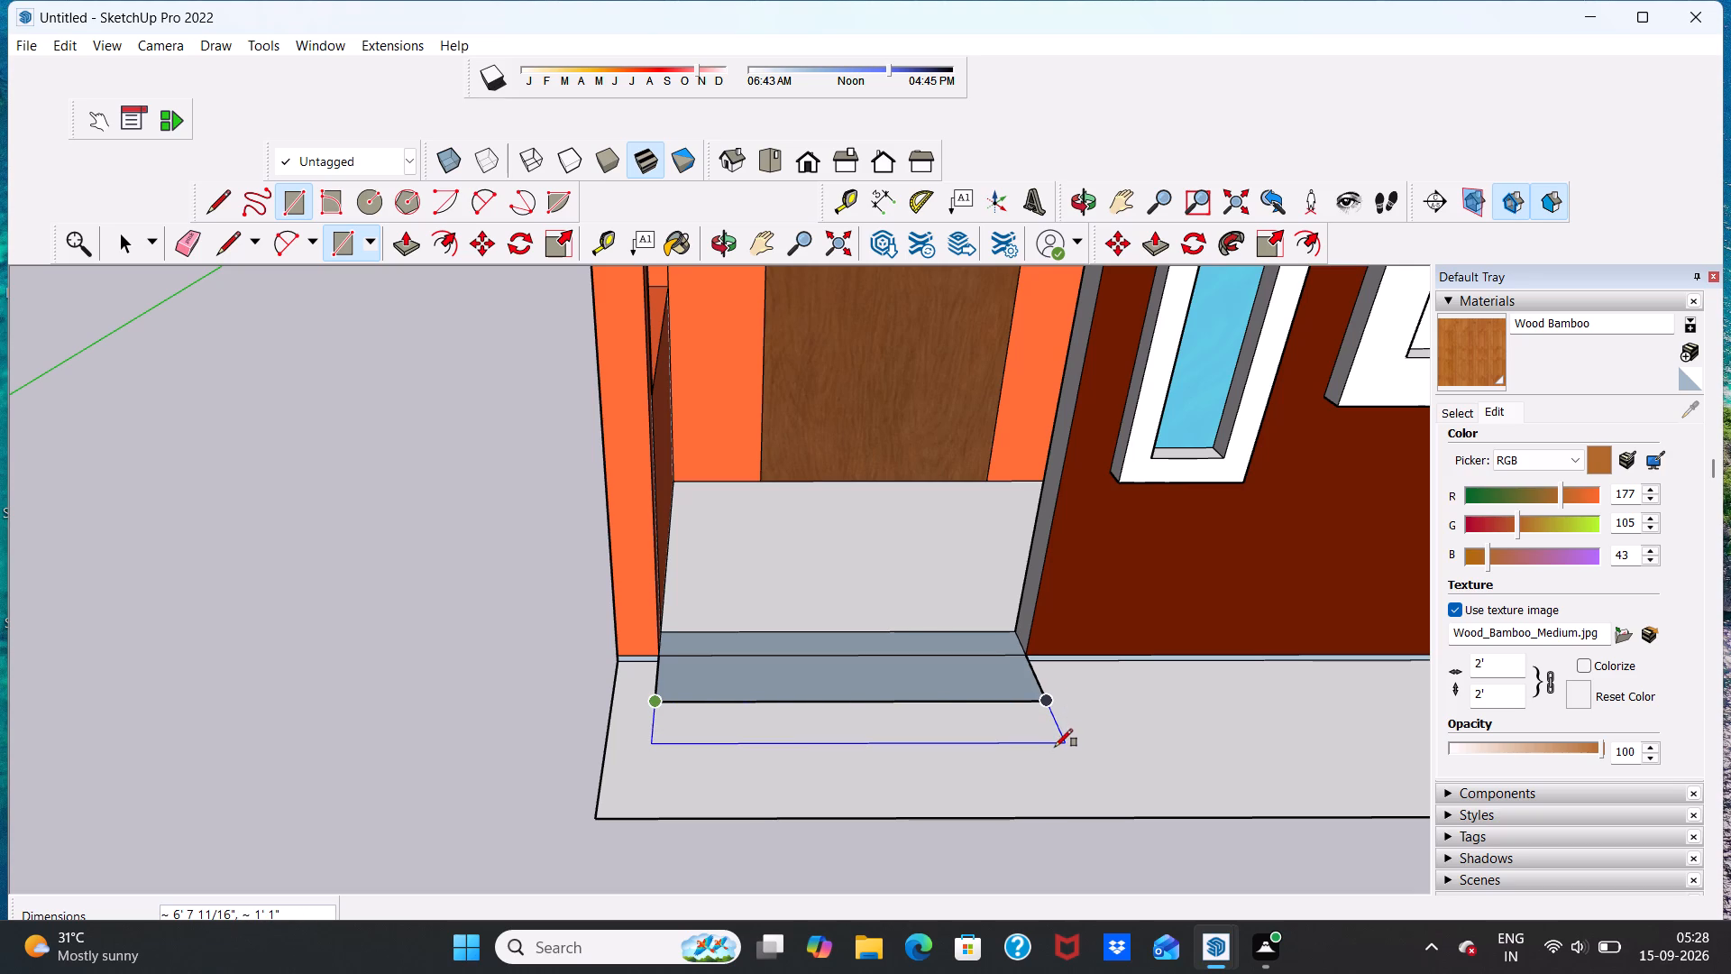
click(1055, 747)
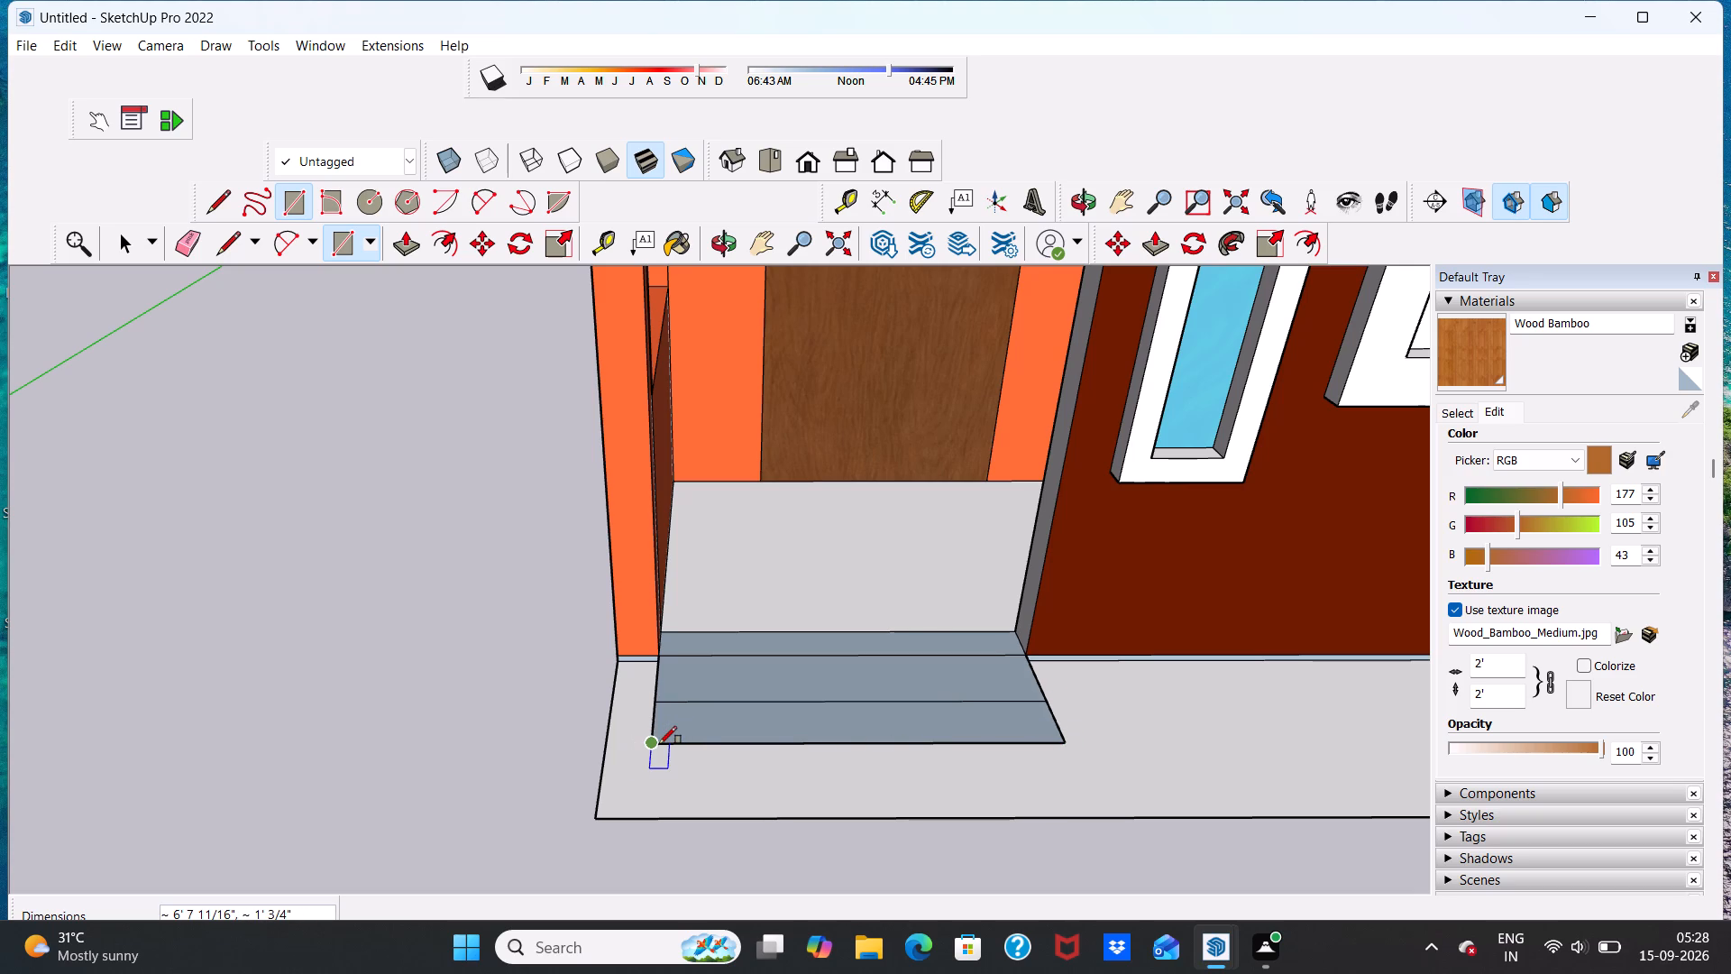
Draw a third tread rectangle about 6' 8" wide outward from the second rectangle's front edge, stopping short of the platform's outer edge.
click(659, 744)
click(1061, 744)
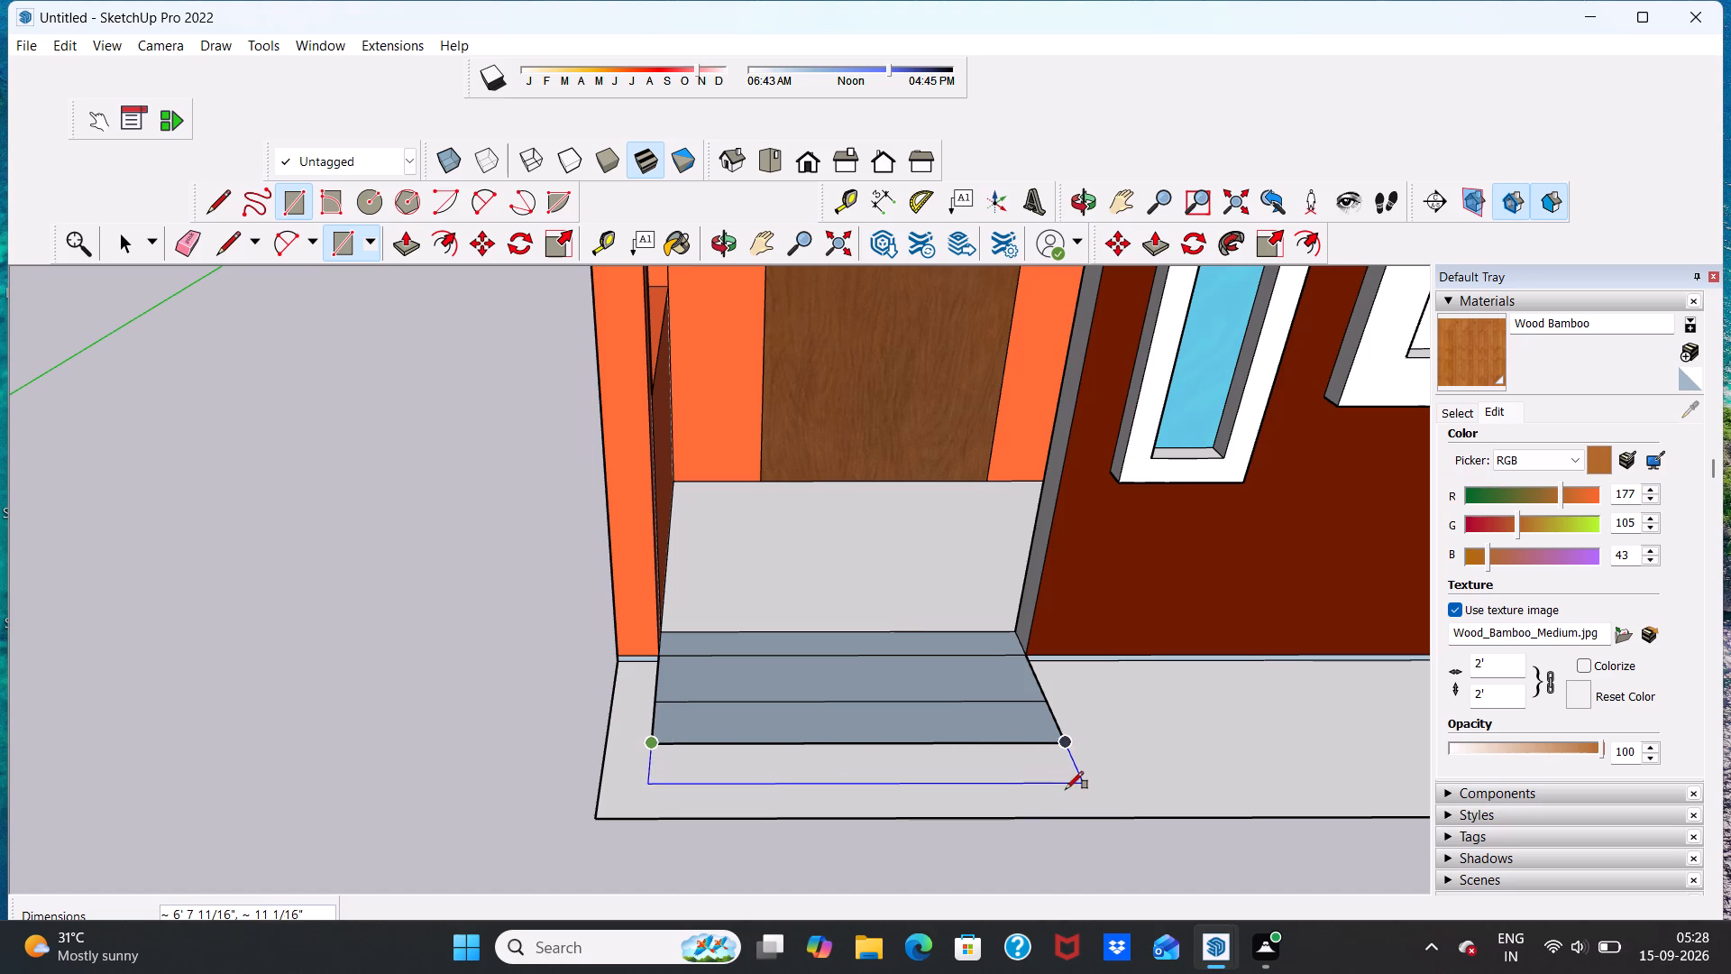
click(1066, 794)
scroll(1093, 758, down, 4)
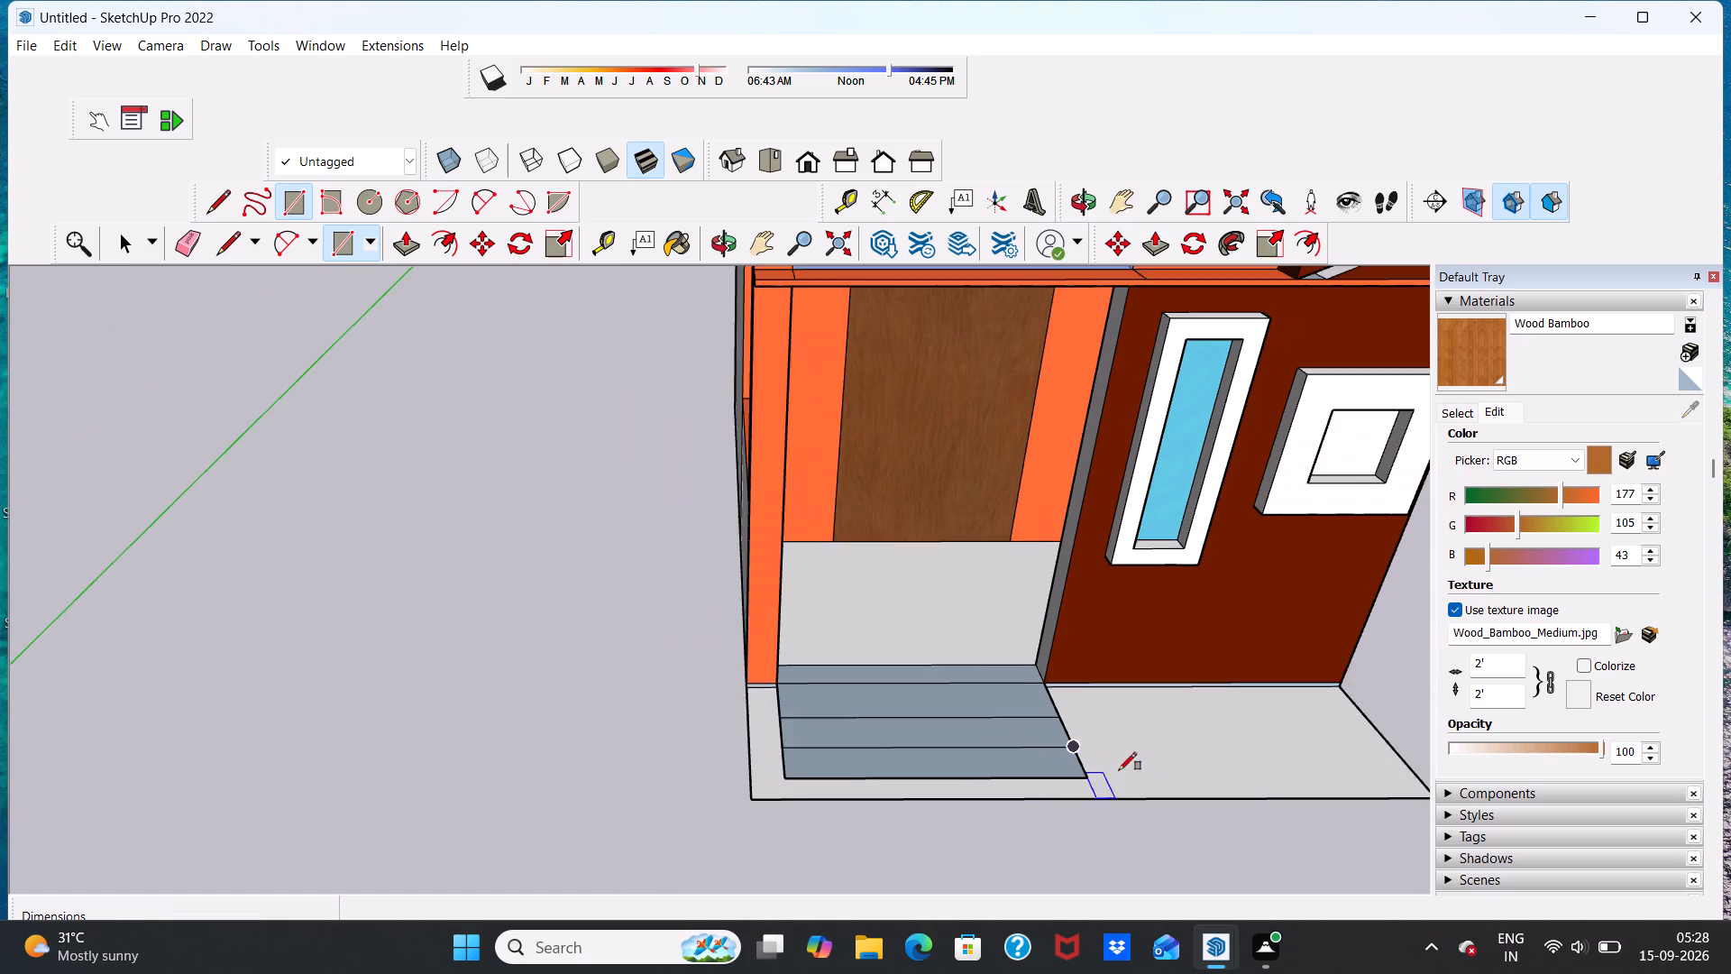
scroll(1150, 768, up, 5)
key(space)
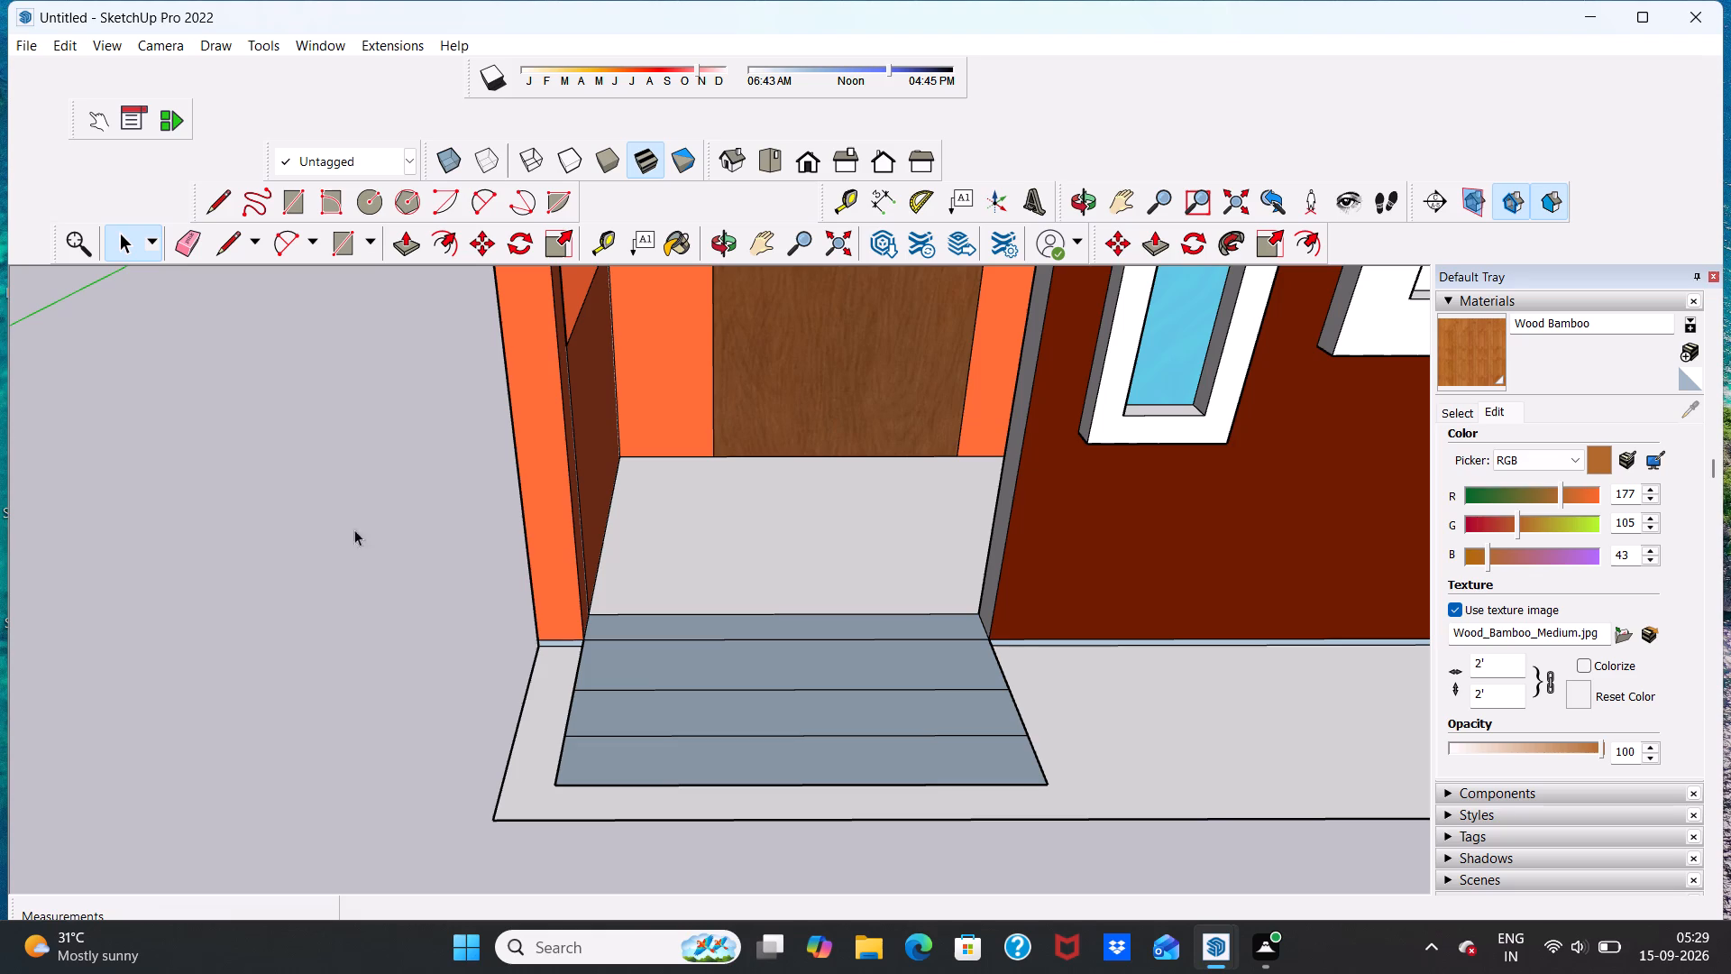
Push/Pull the three tread strips up into entrance steps: about 7" nearest the door, 4" for the middle and 2 1/2" for the outermost.
click(399, 243)
scroll(957, 663, up, 3)
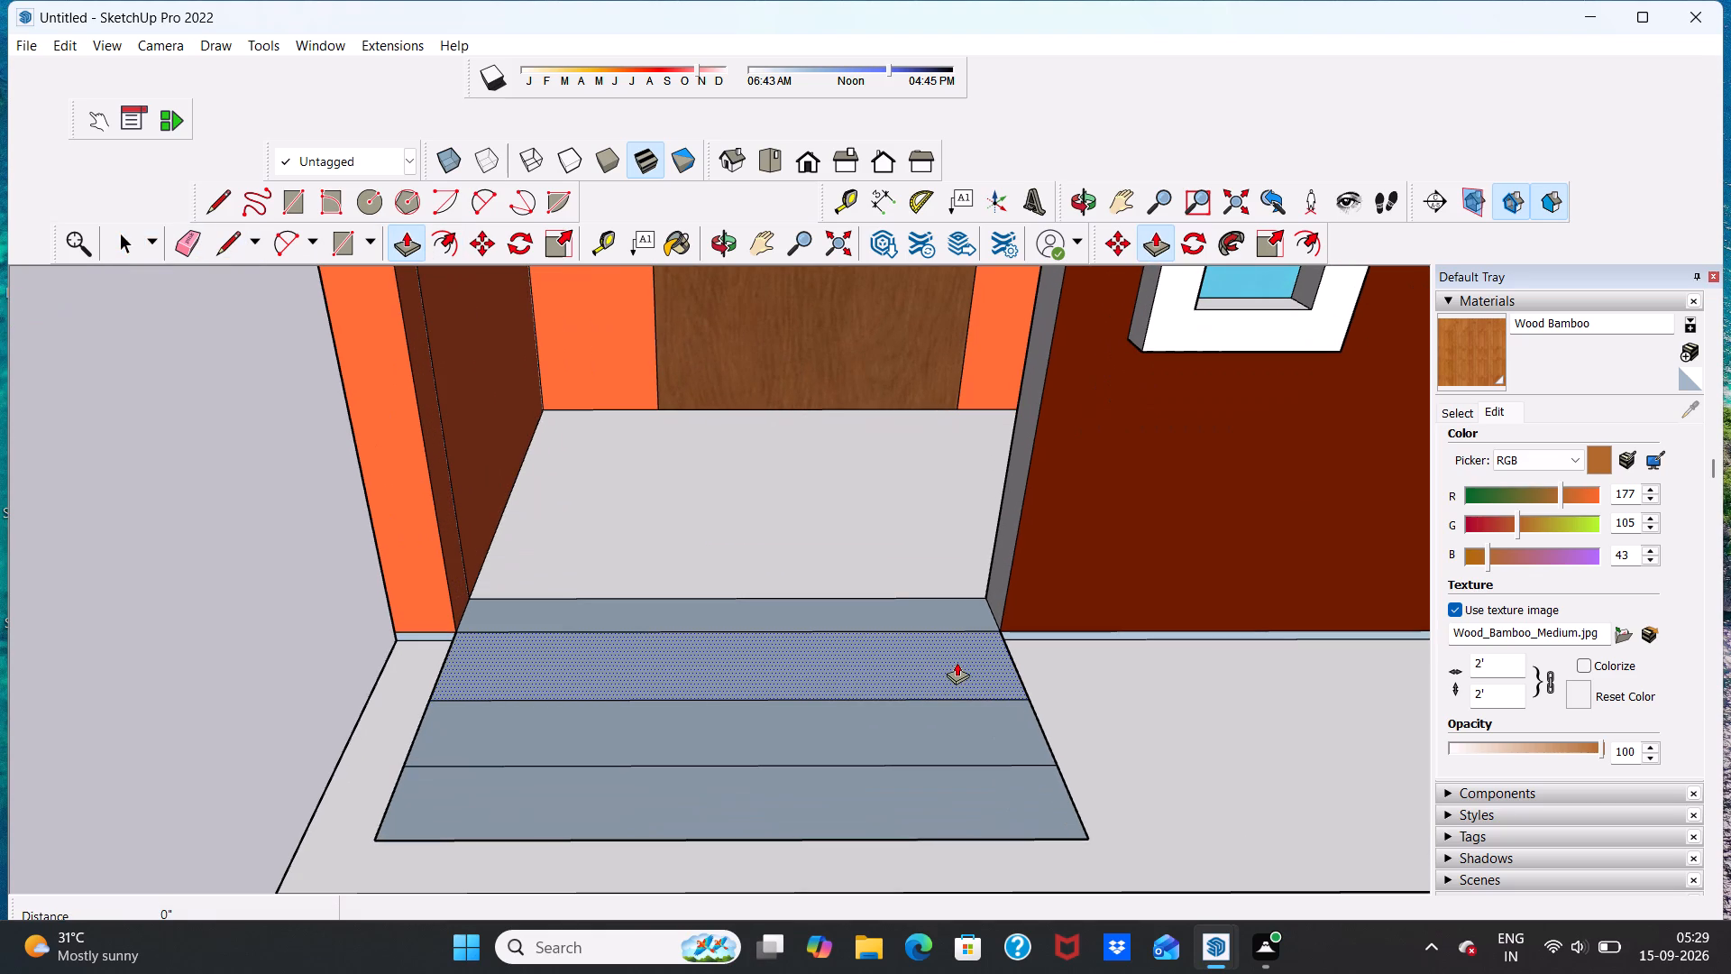
click(957, 662)
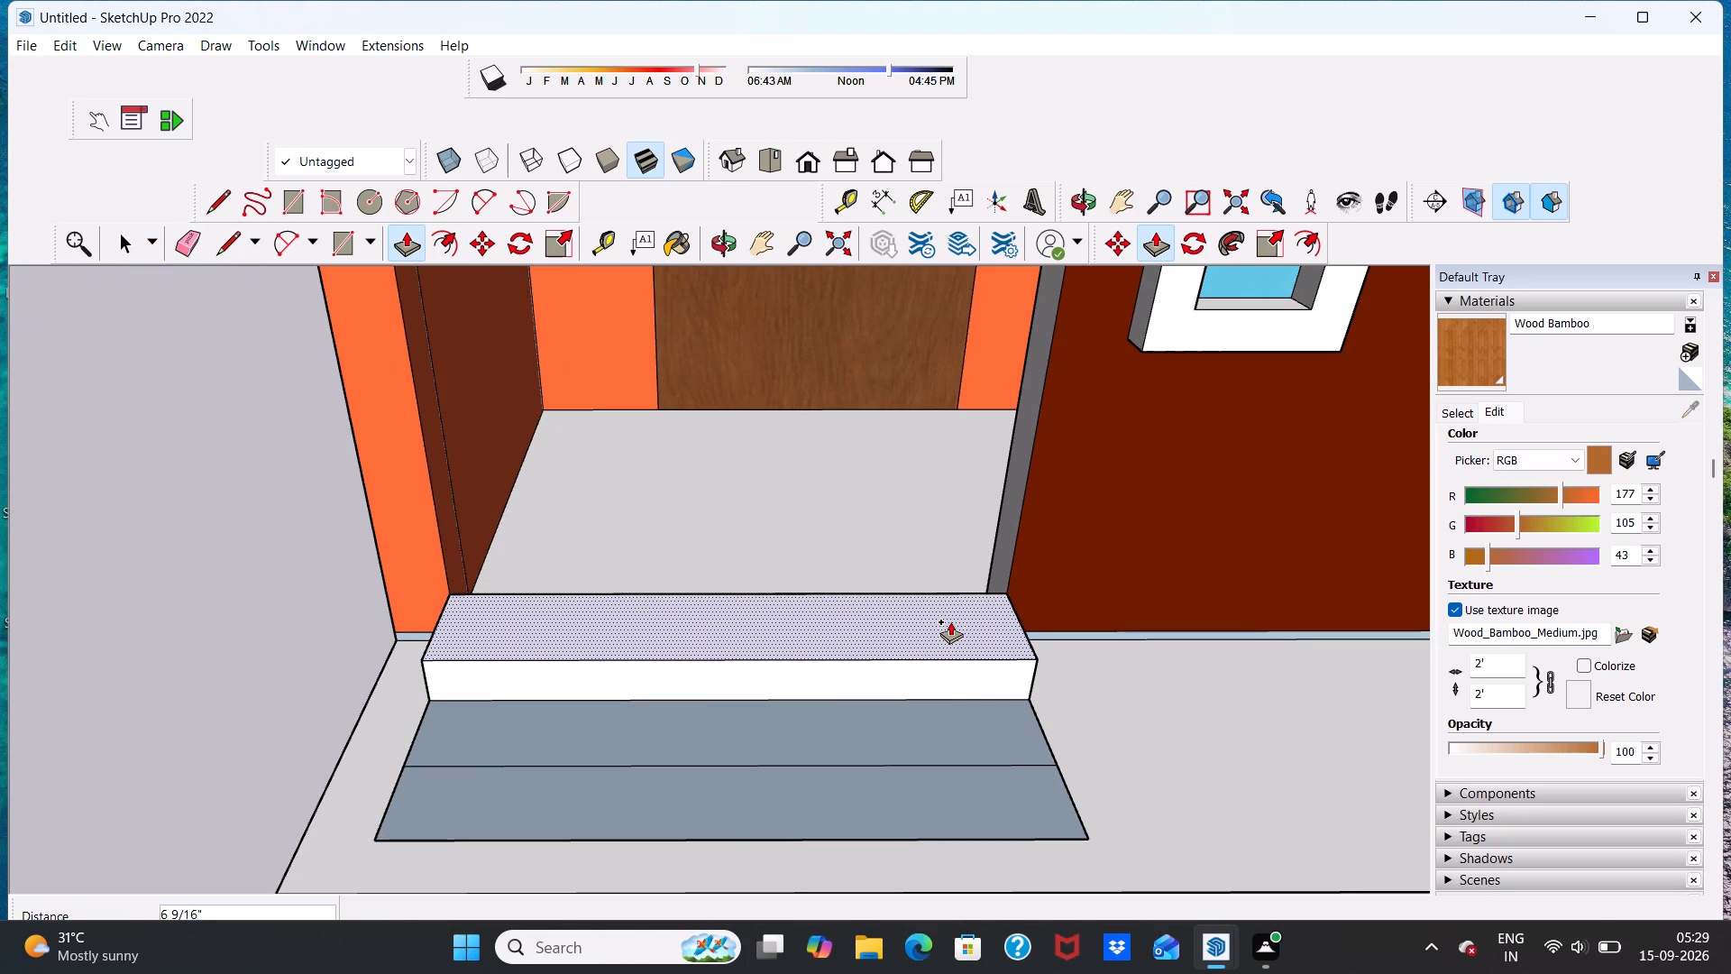
click(950, 619)
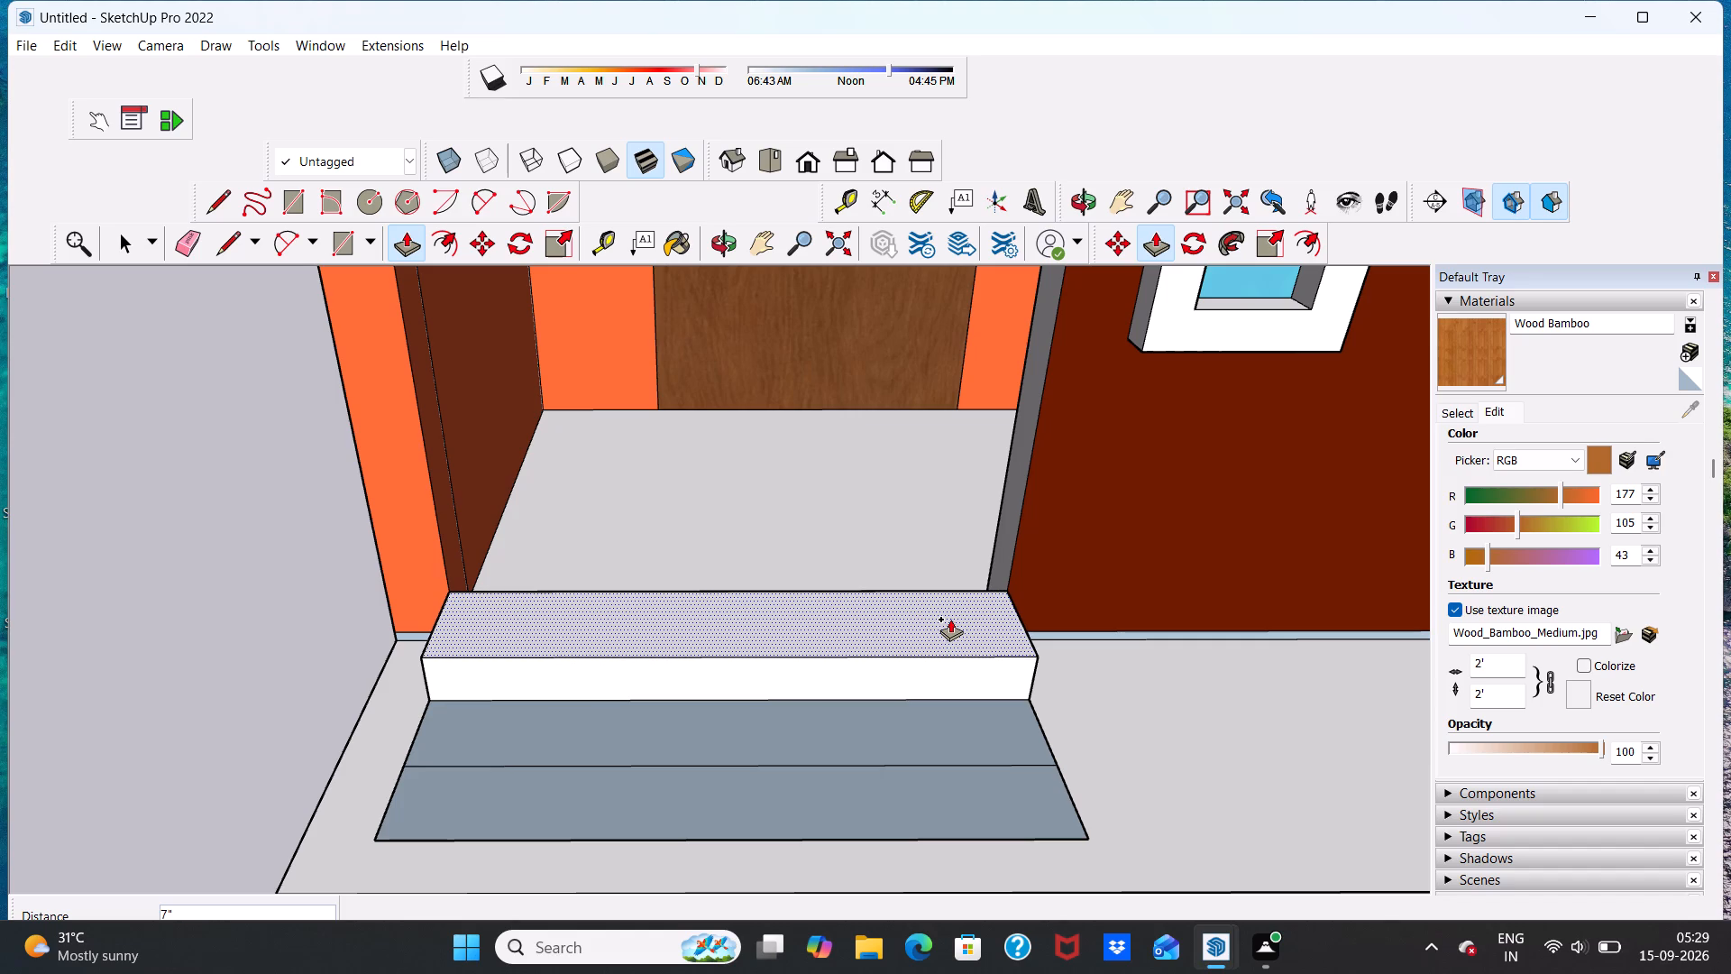
click(976, 725)
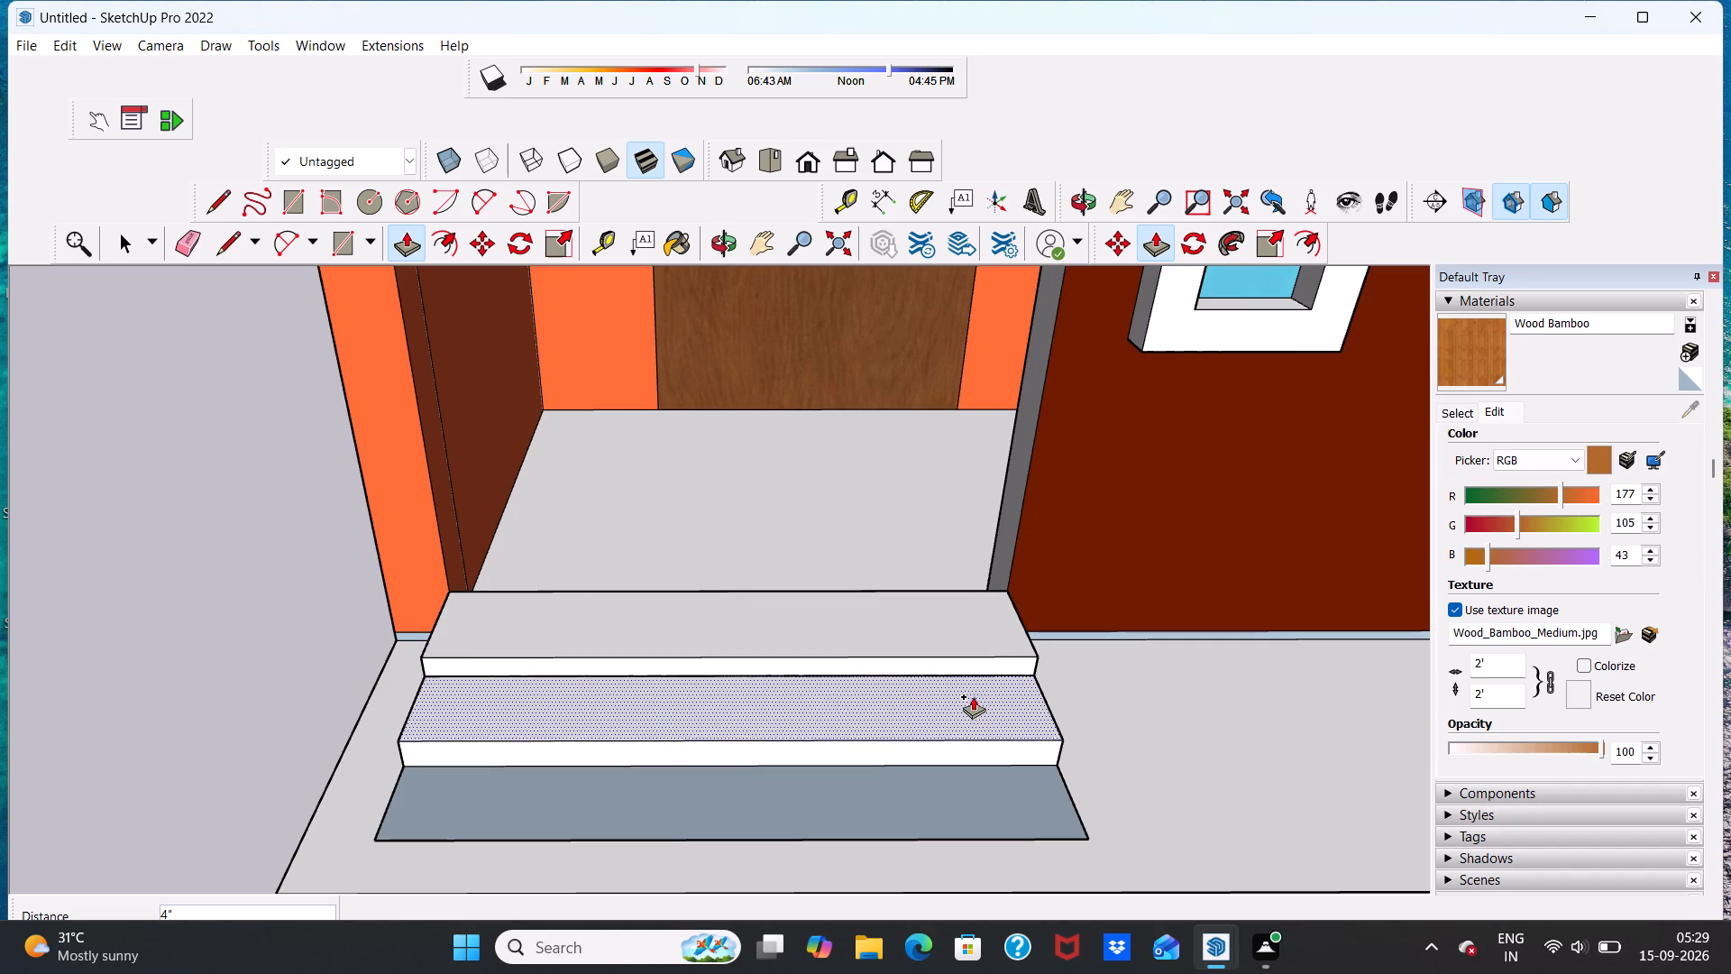
click(971, 698)
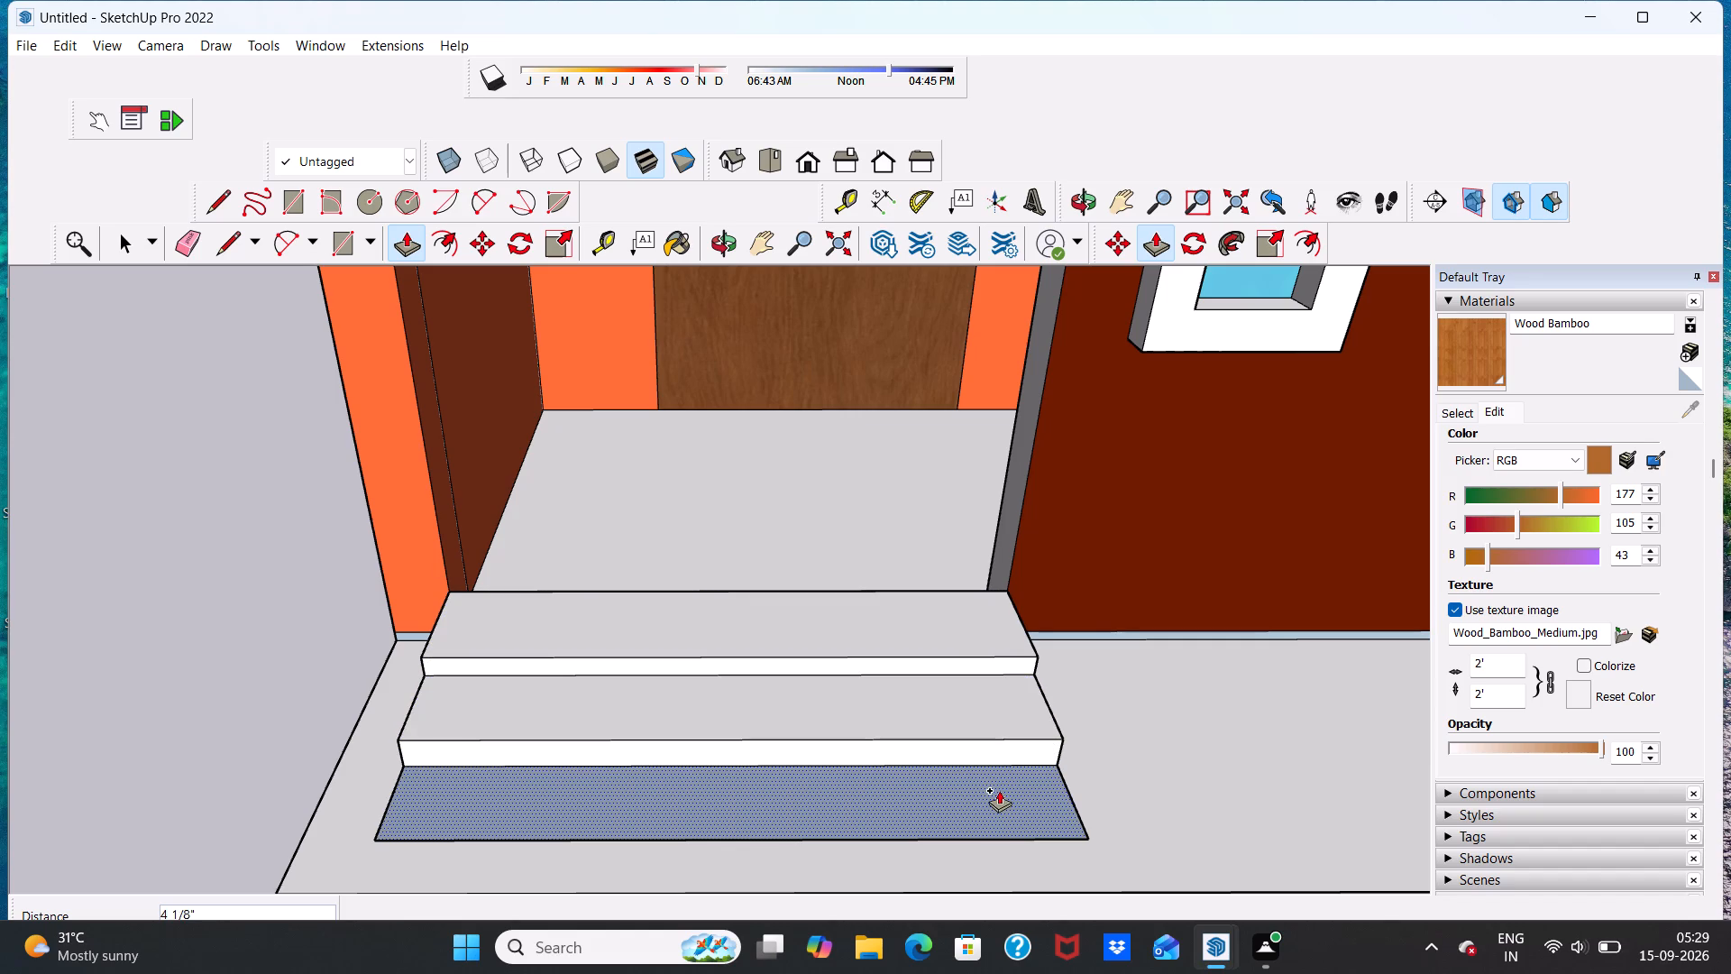
click(999, 790)
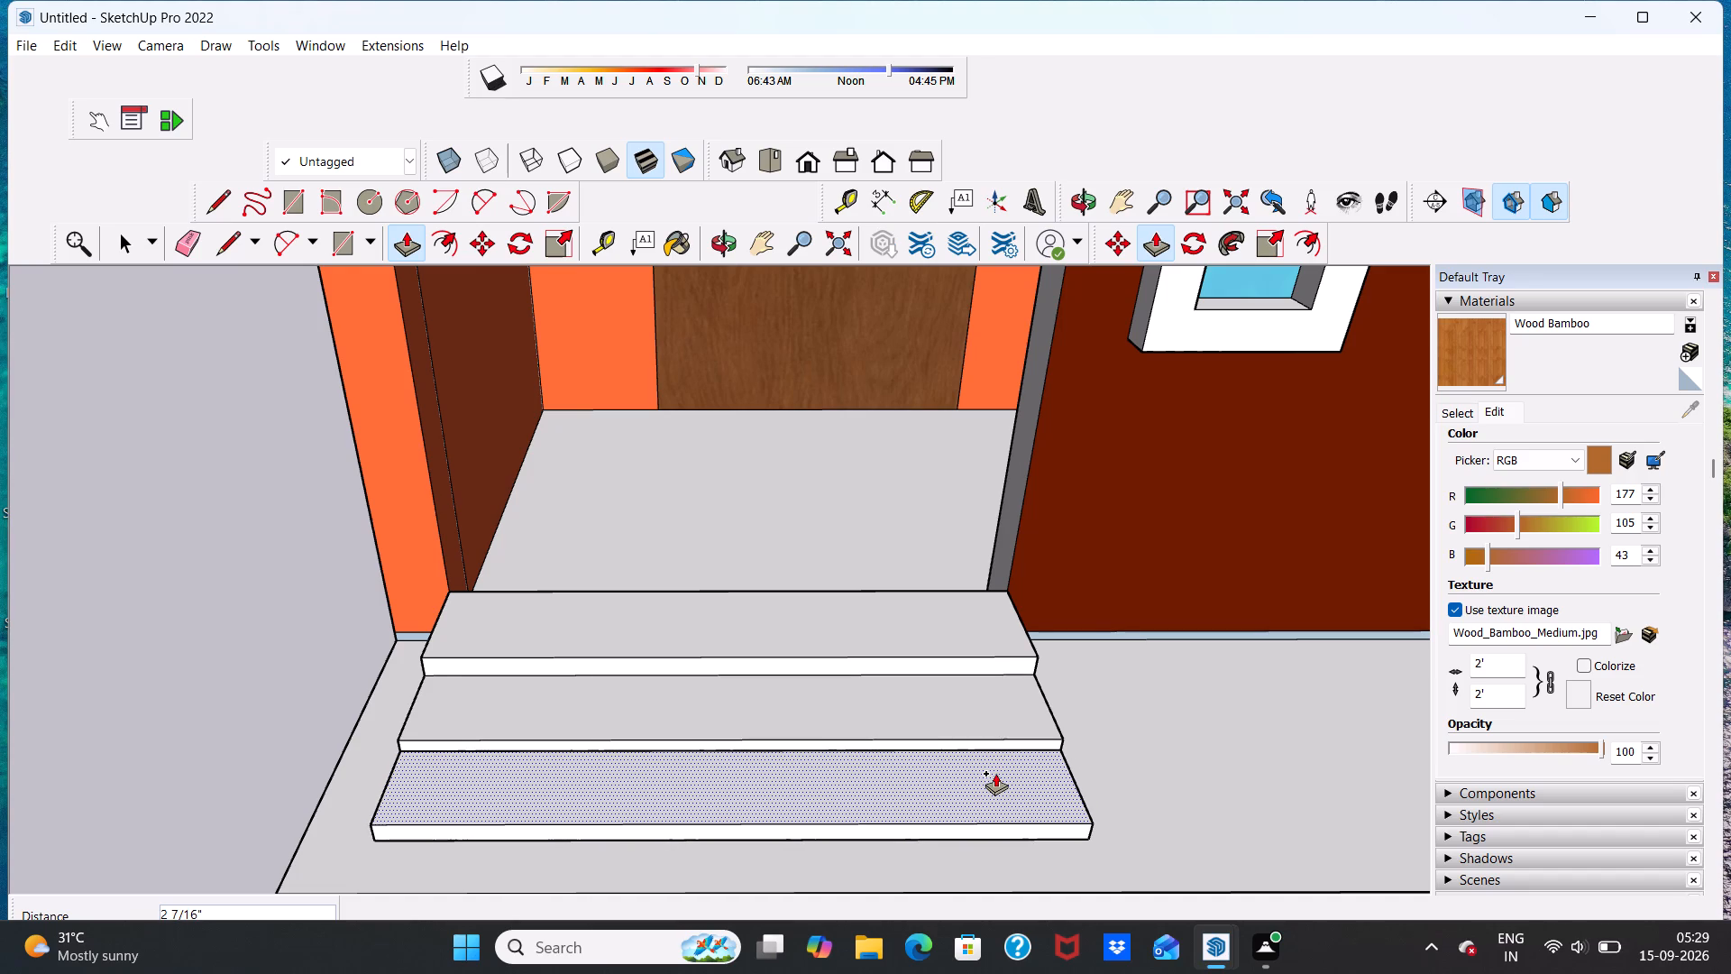
click(995, 773)
key(space)
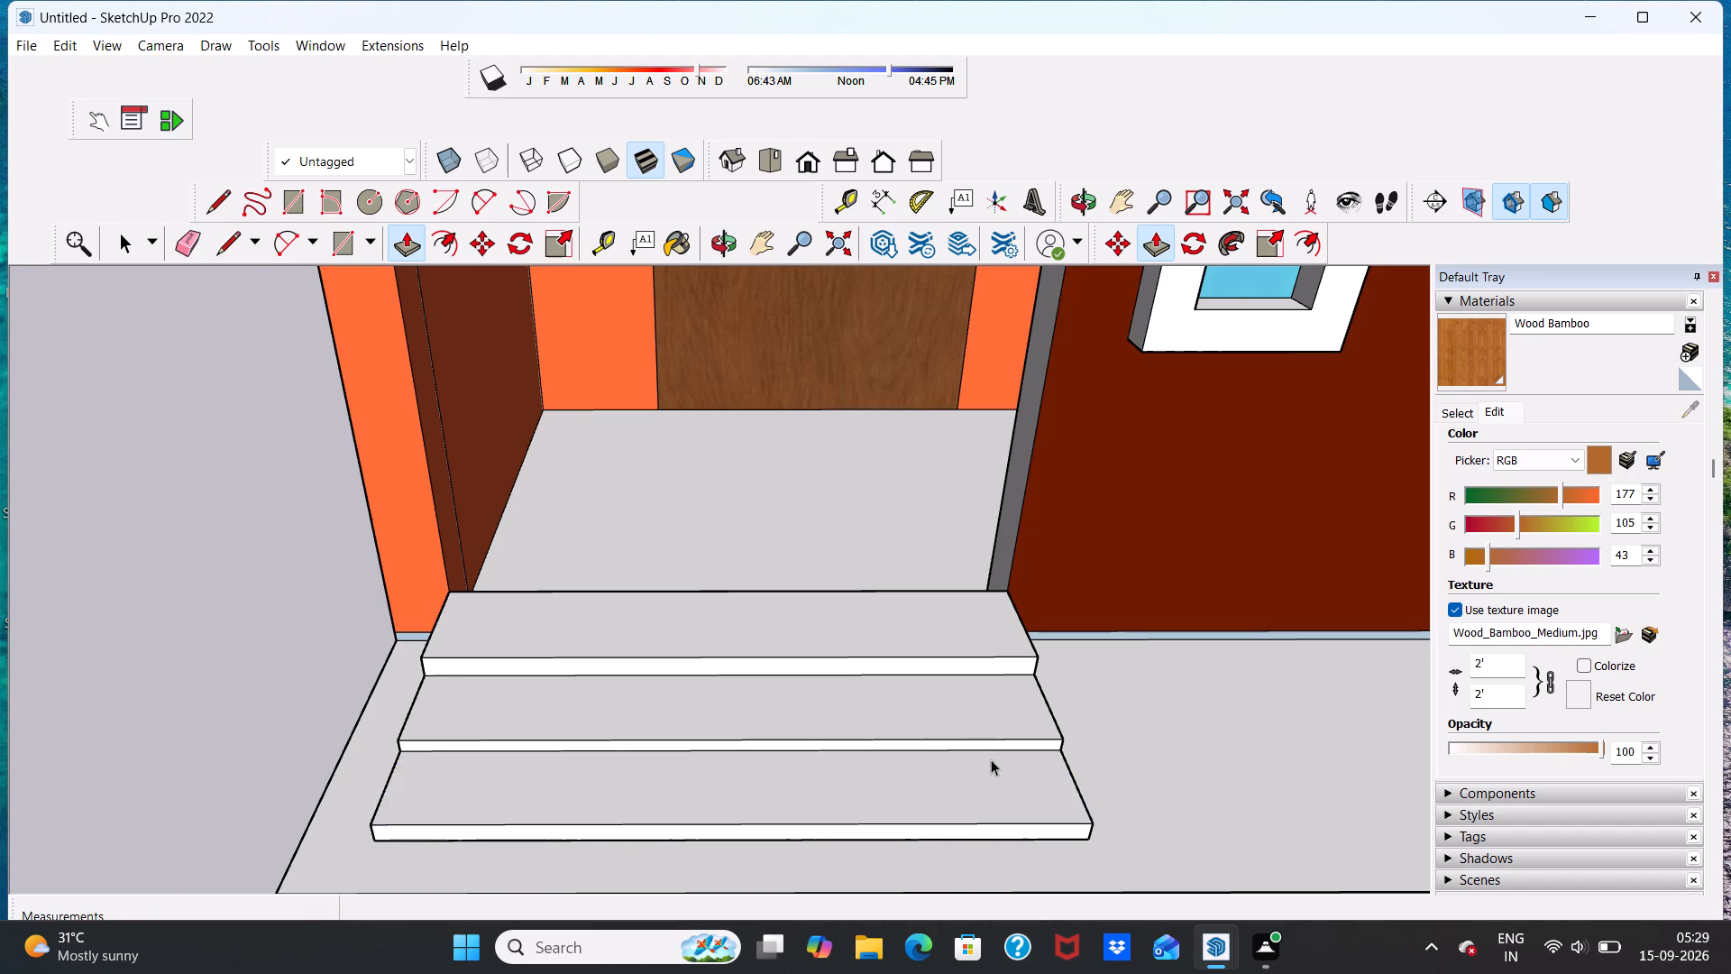
Examine the entrance steps and the platform against the front facade from several distances and angles.
scroll(967, 703, down, 9)
middle_drag(1012, 843, 1028, 804)
scroll(978, 750, down, 8)
scroll(1078, 676, up, 4)
middle_drag(1029, 726, 985, 615)
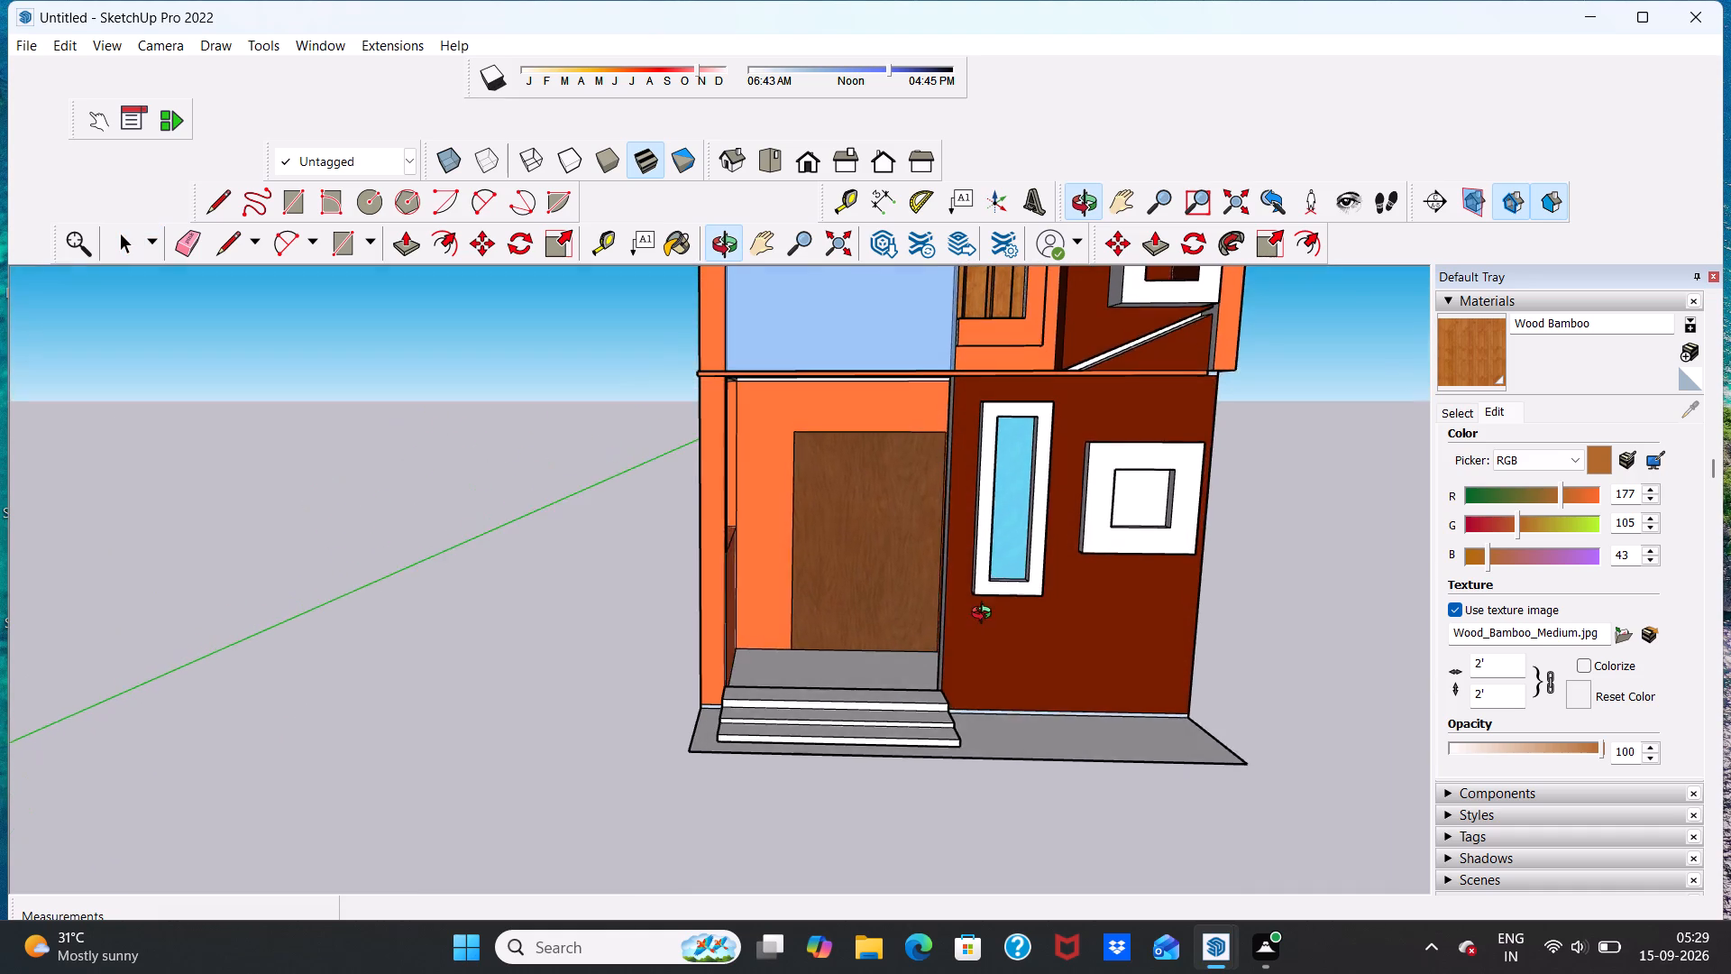
middle_drag(985, 615, 962, 680)
scroll(853, 773, up, 10)
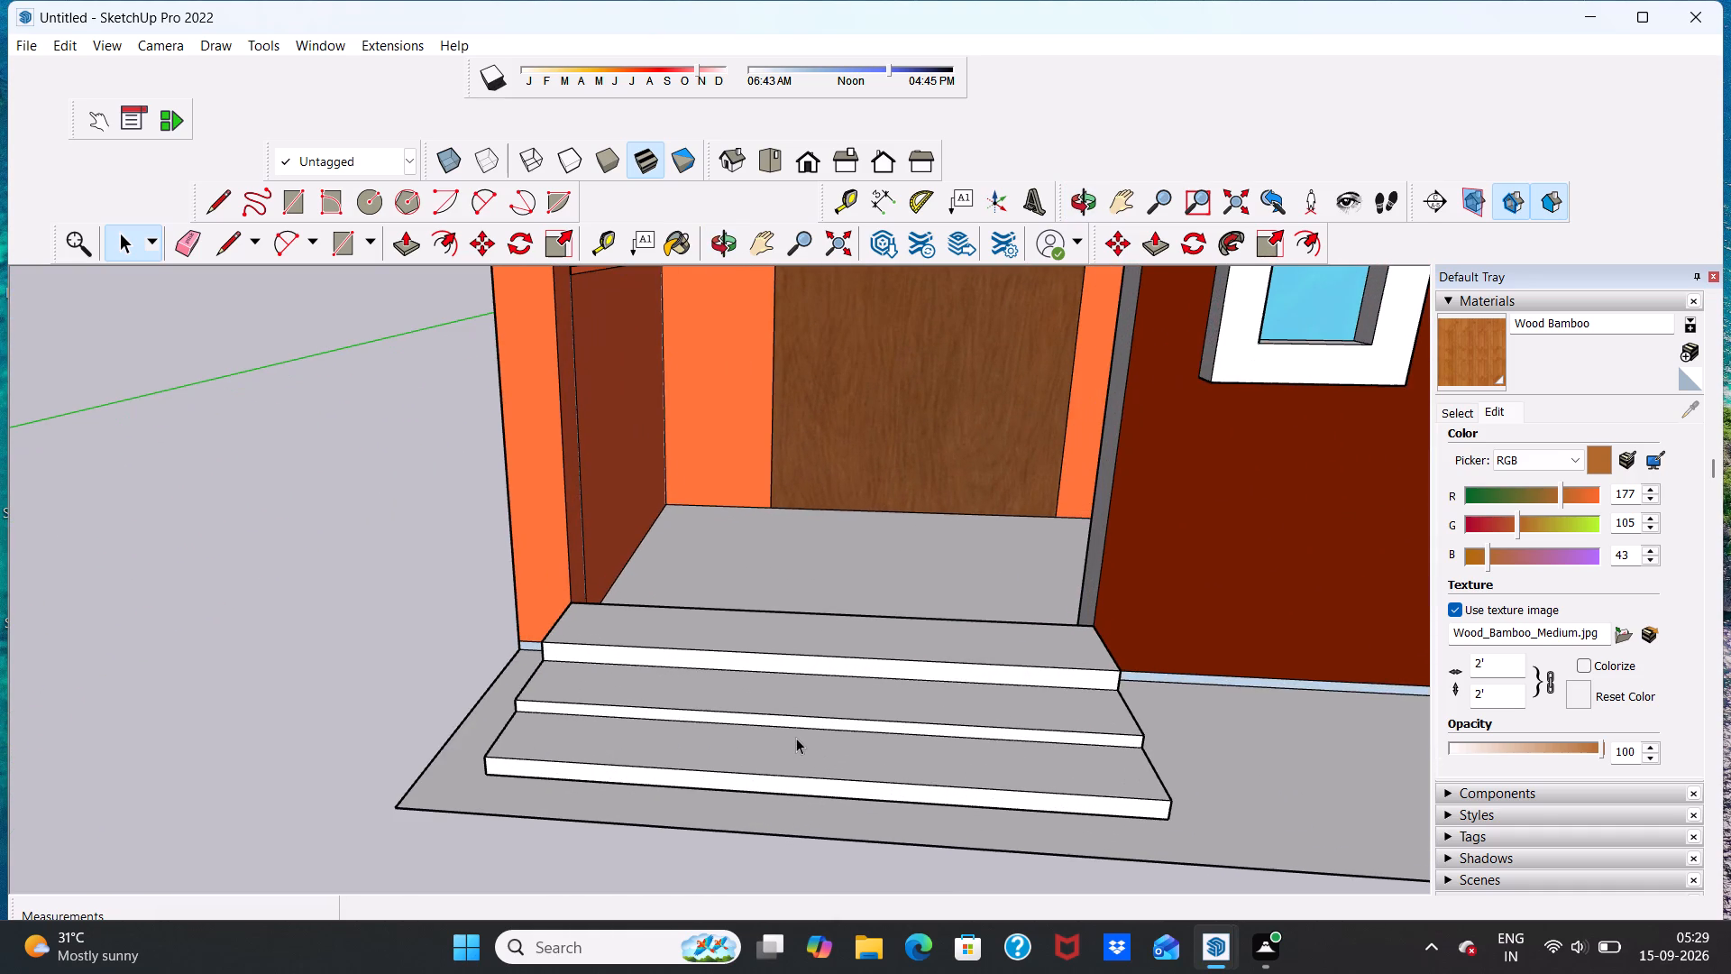
scroll(816, 714, down, 8)
middle_drag(855, 704, 862, 624)
scroll(865, 641, down, 10)
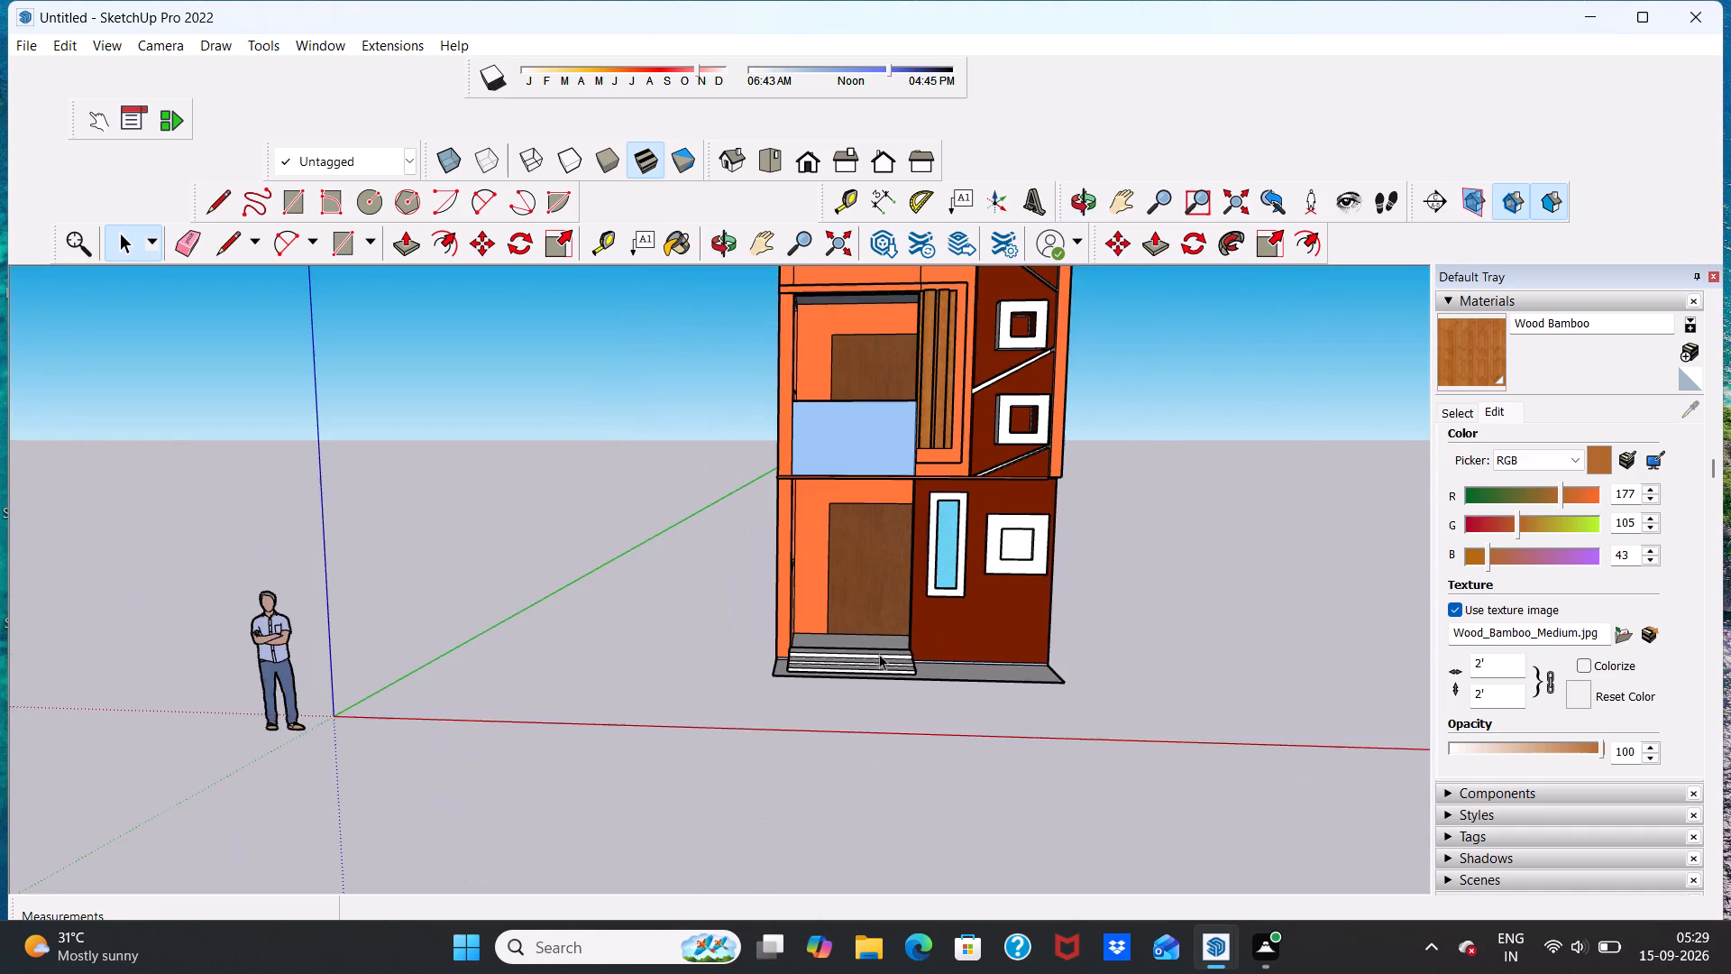
scroll(917, 534, up, 6)
scroll(825, 621, down, 4)
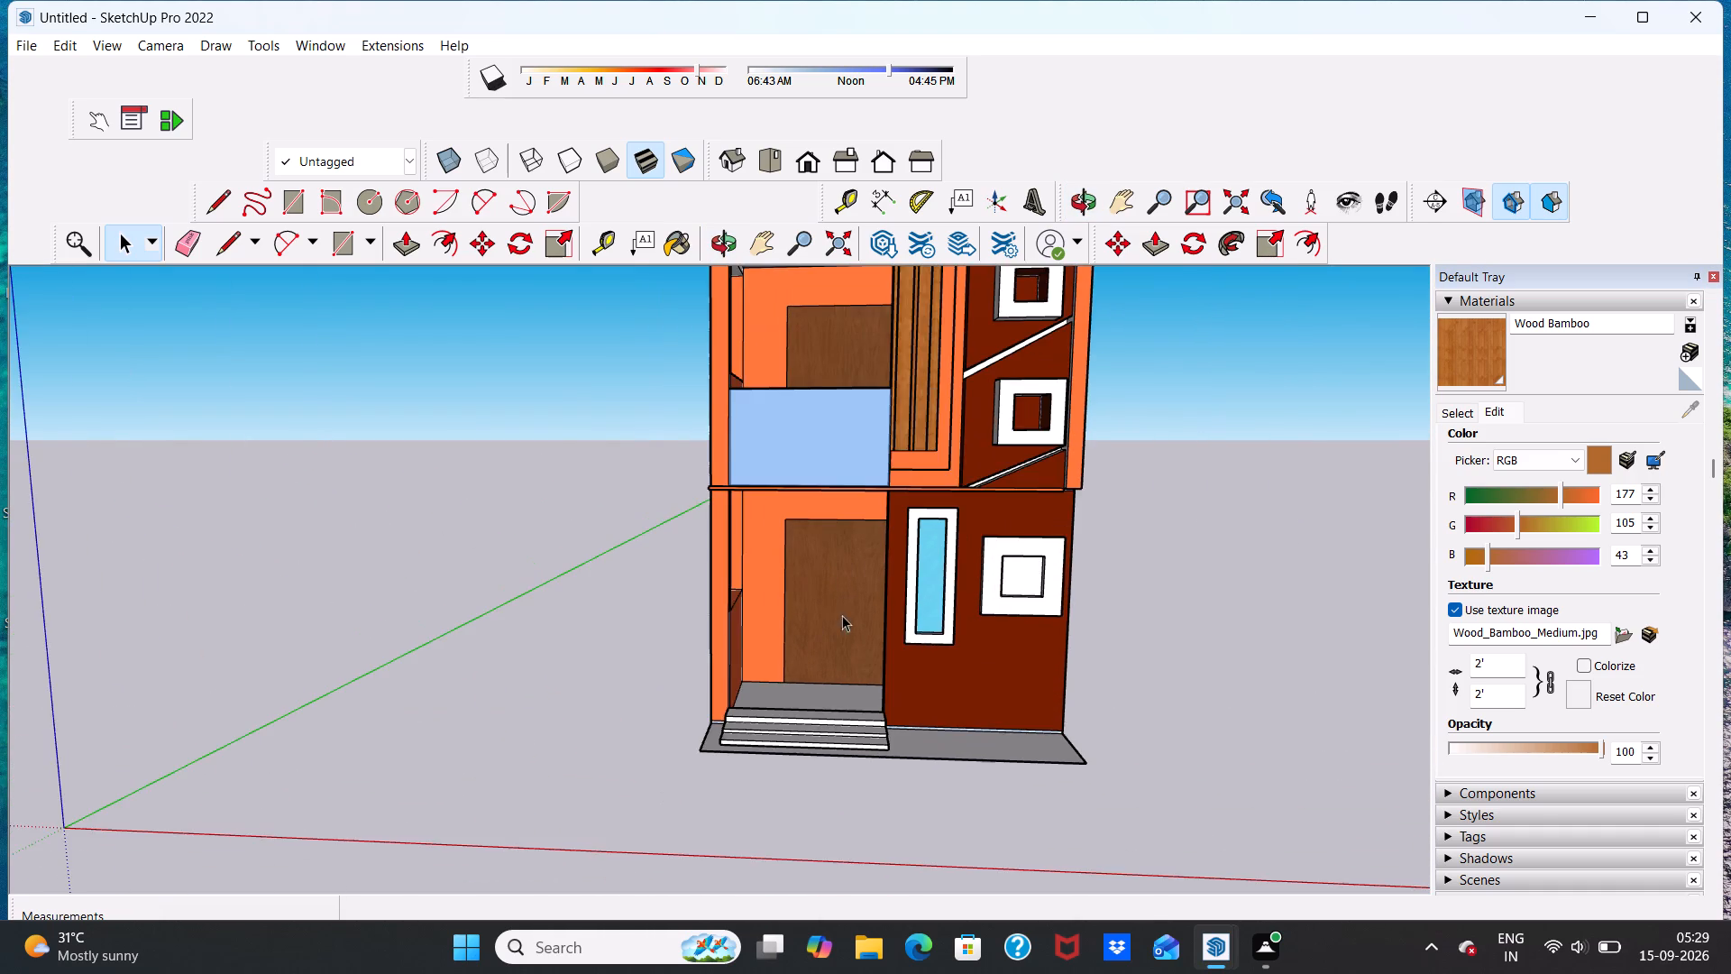
scroll(827, 779, up, 5)
scroll(730, 701, up, 4)
middle_drag(766, 704, 761, 814)
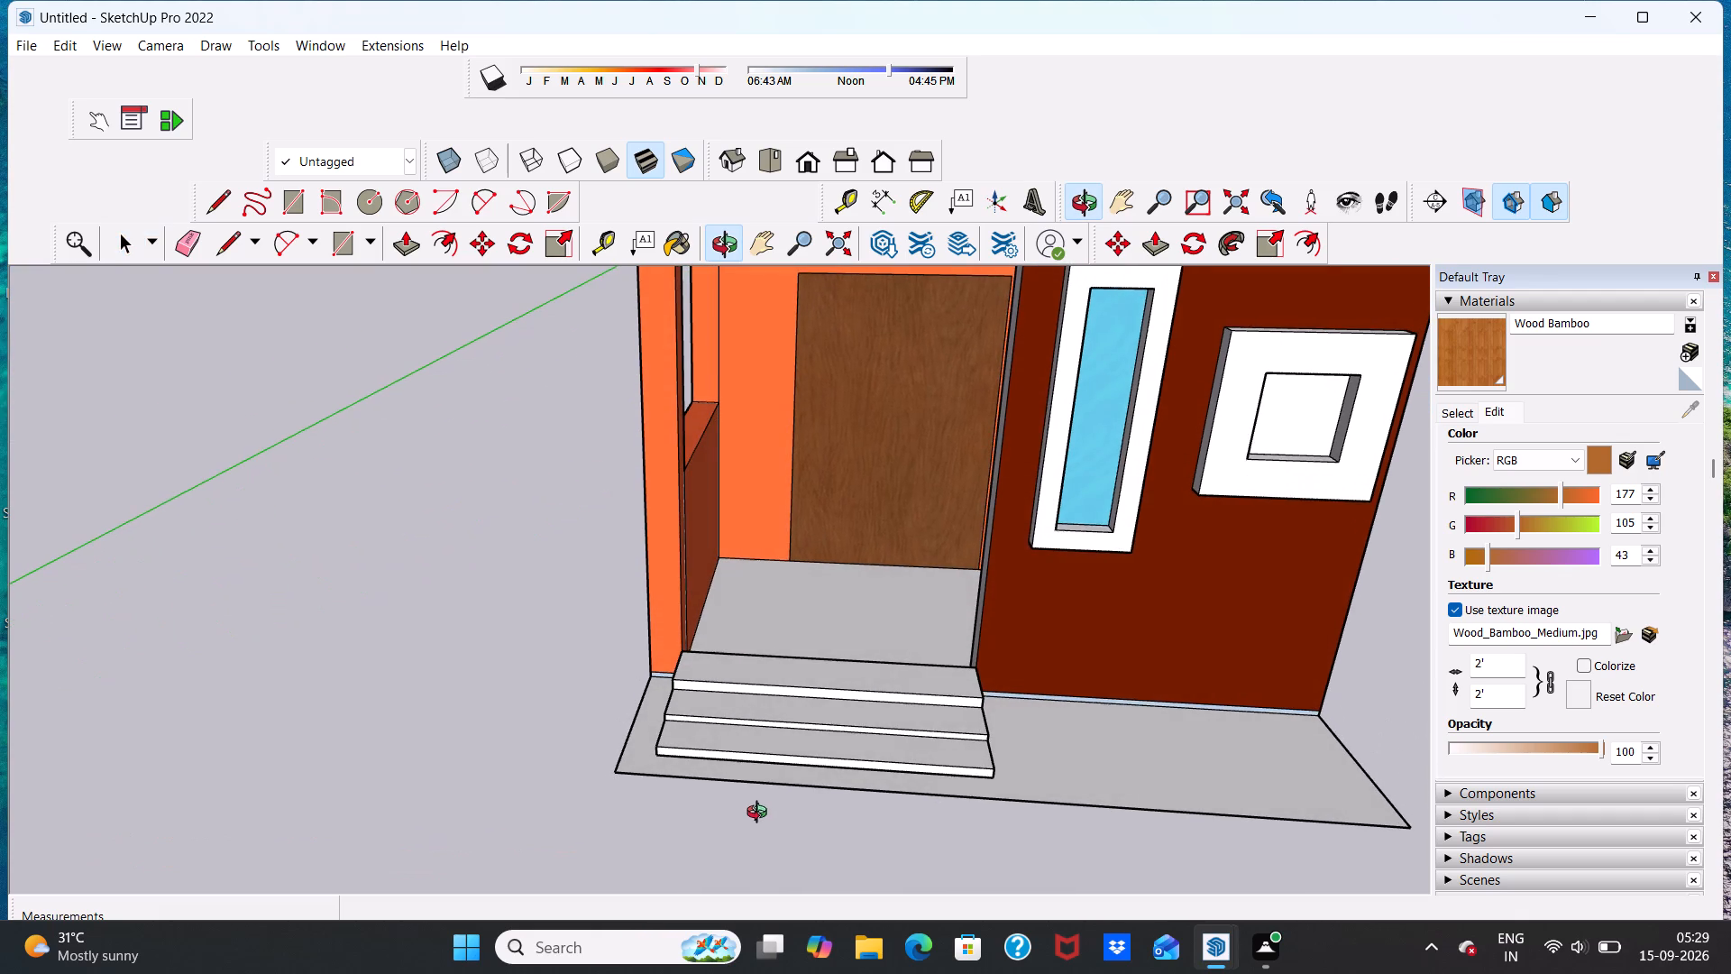
middle_drag(761, 814, 761, 811)
scroll(749, 716, down, 3)
scroll(709, 724, up, 4)
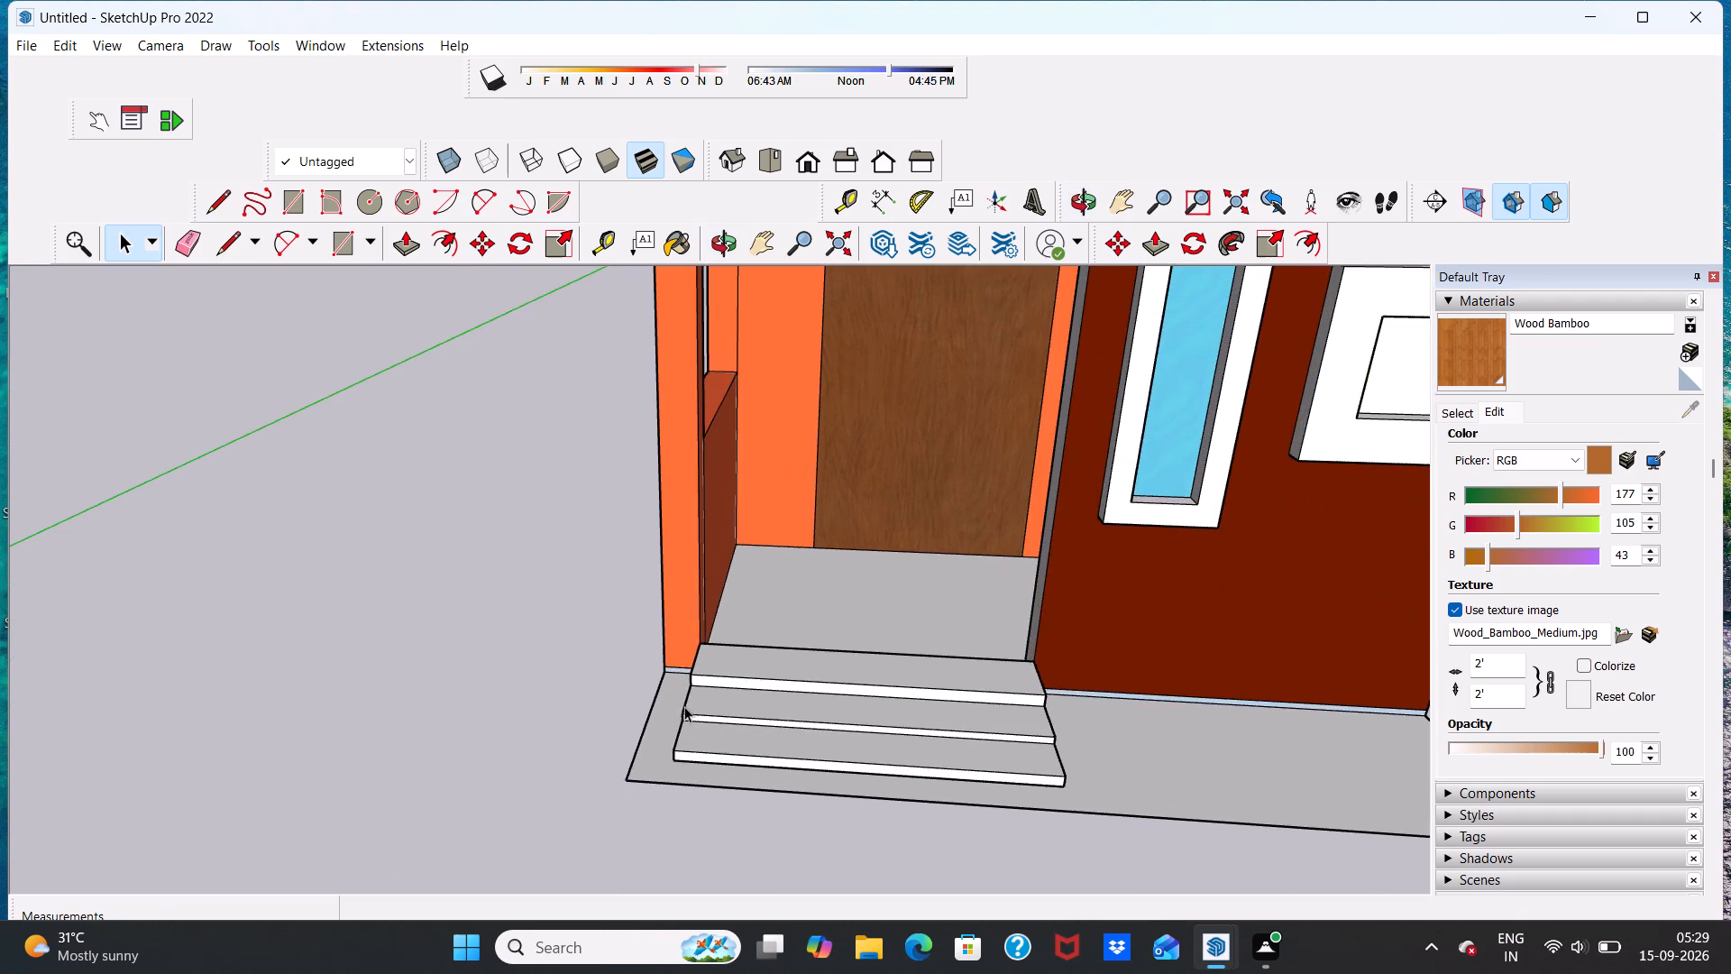
middle_drag(710, 730, 725, 683)
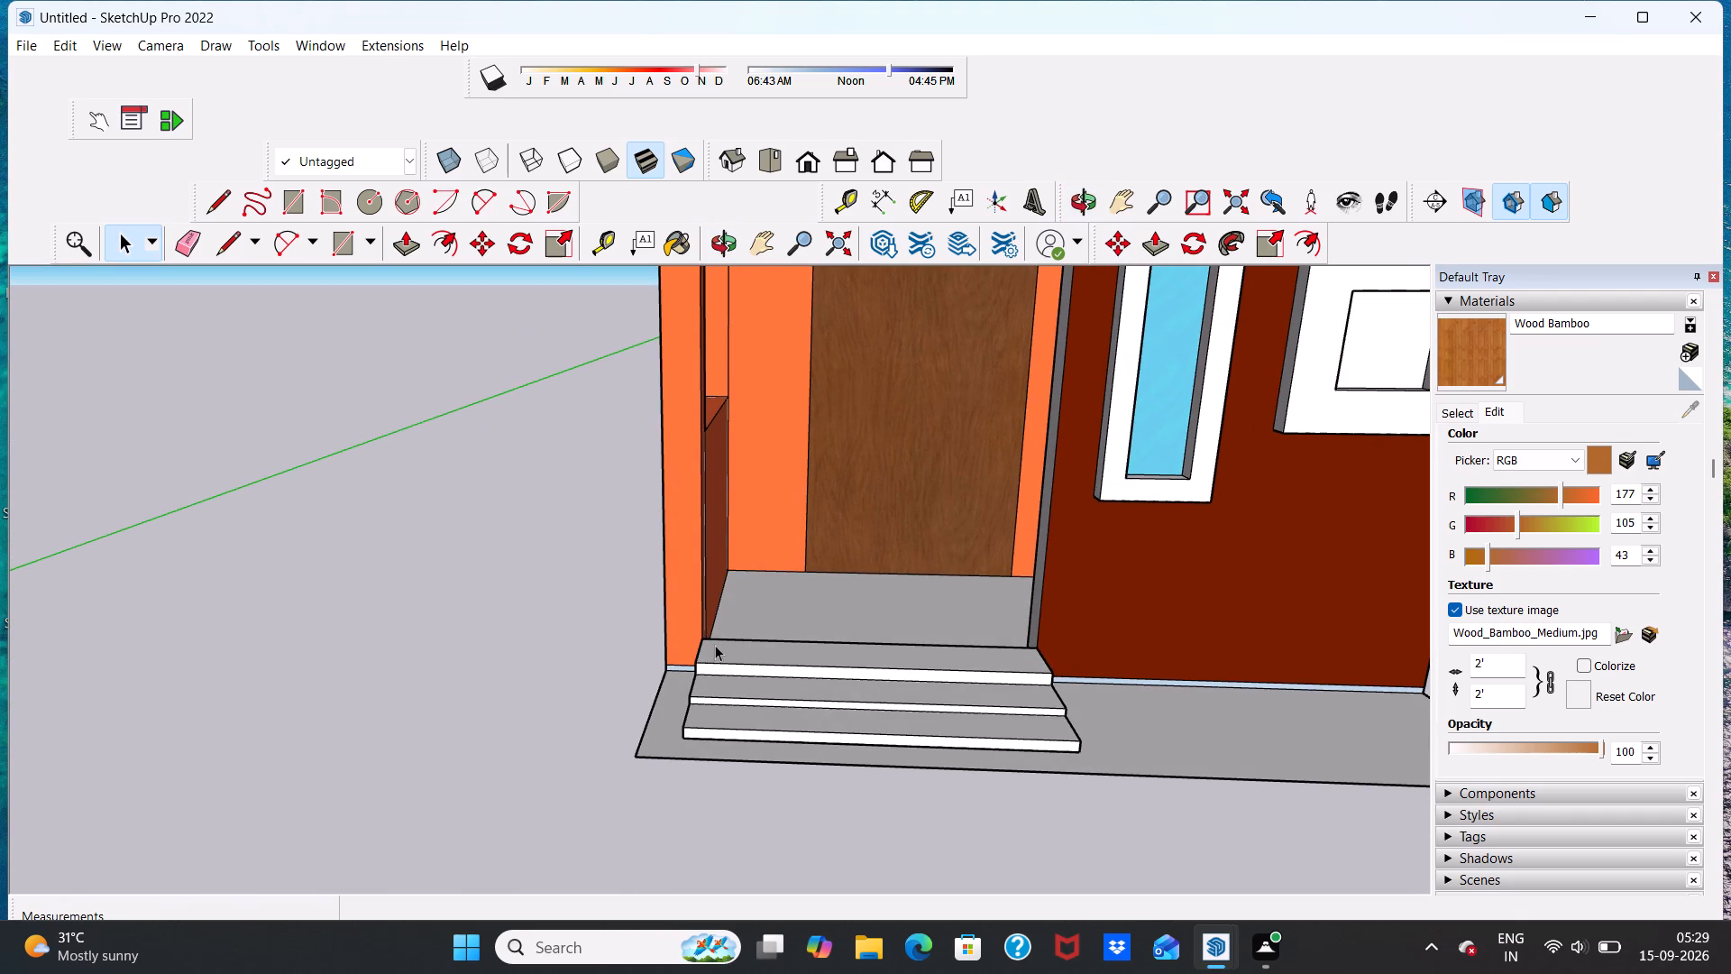
scroll(686, 620, up, 3)
scroll(691, 613, down, 5)
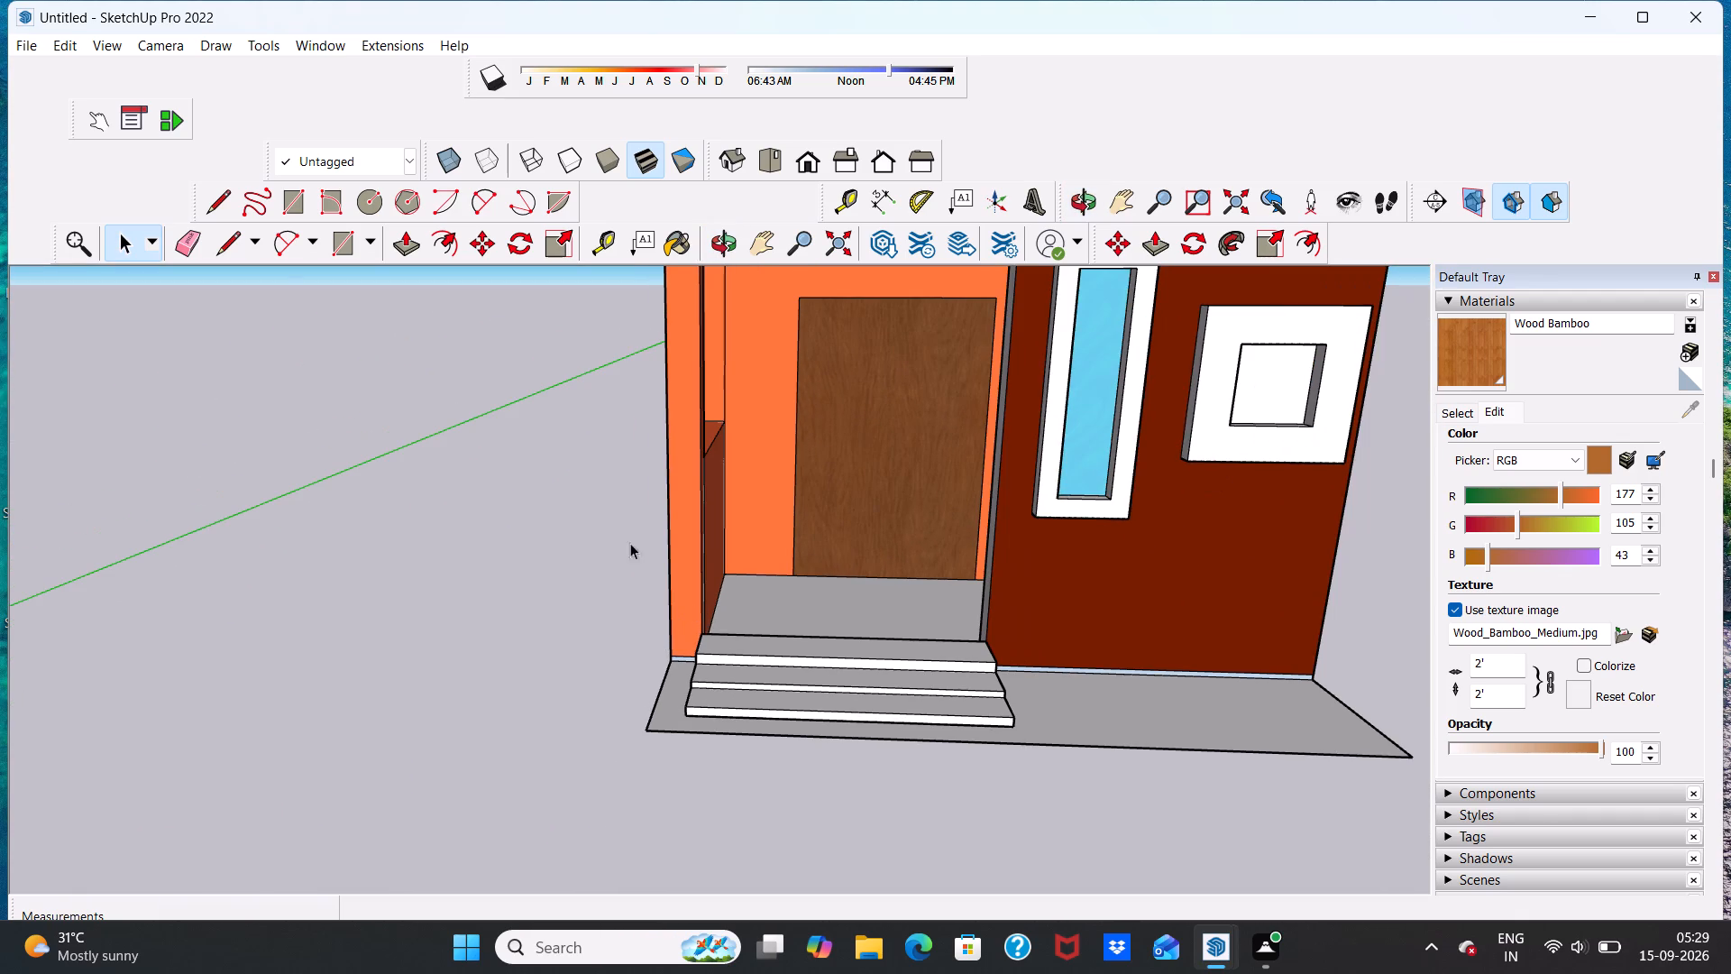
Draw a rectangle about 11" by 9" on the platform at the foot of the orange pillar, beside the entrance steps.
click(295, 200)
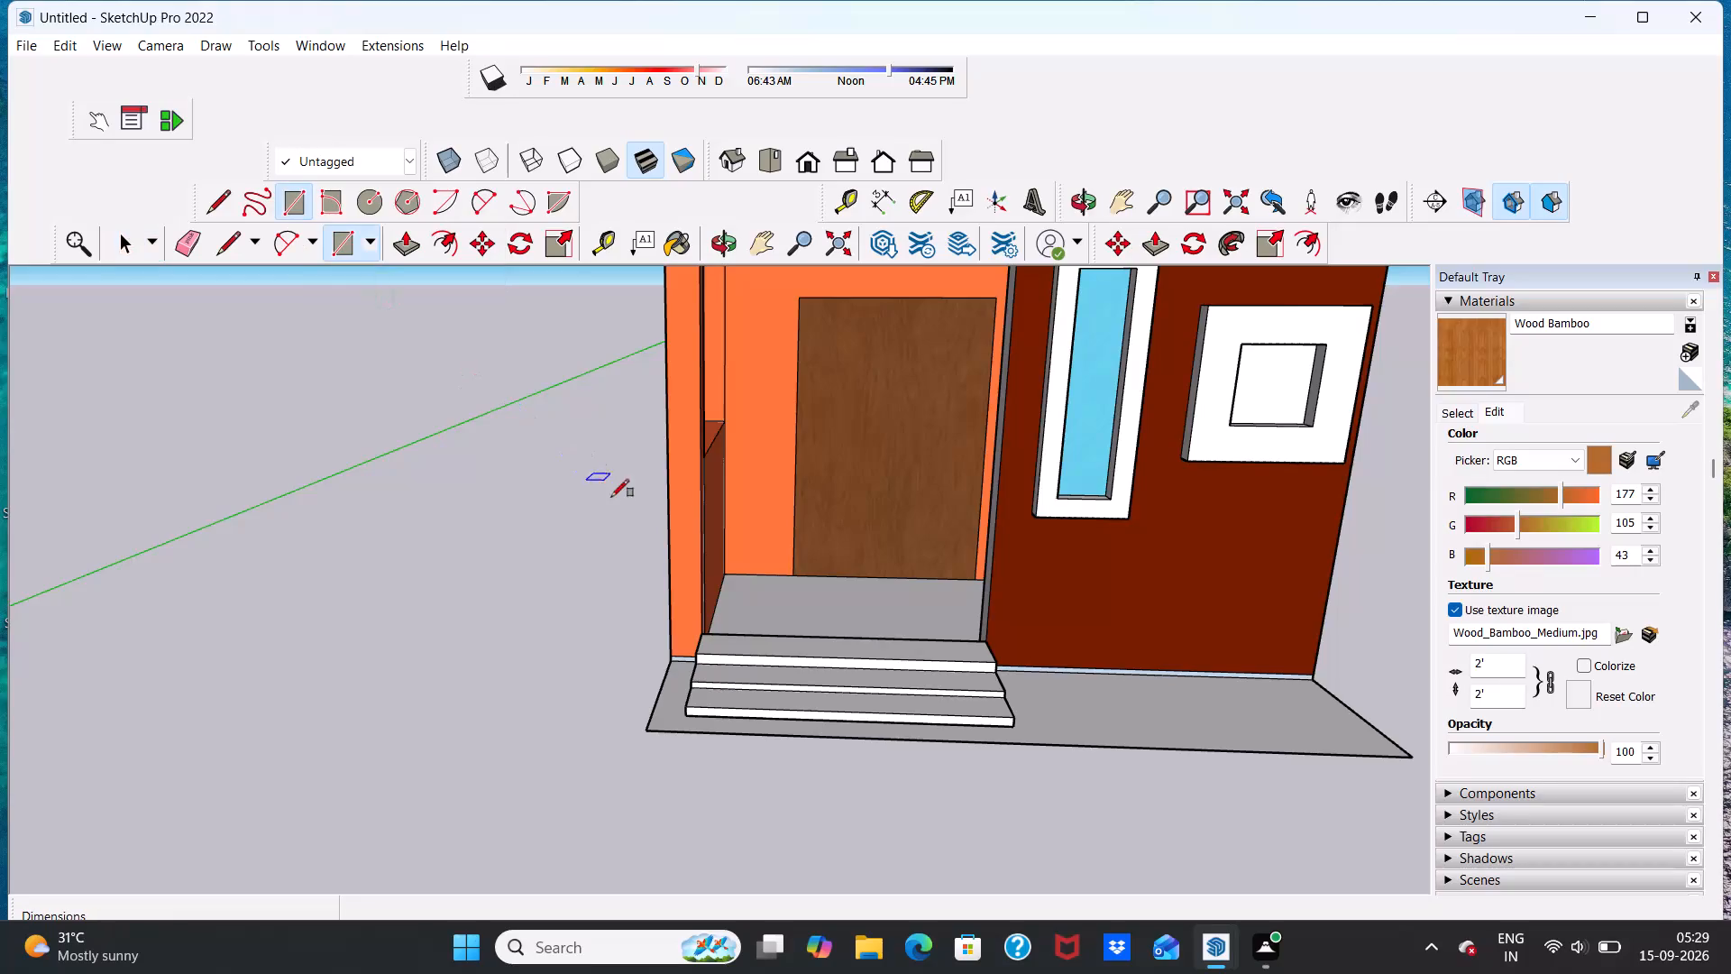
scroll(749, 615, up, 10)
middle_drag(601, 687, 687, 704)
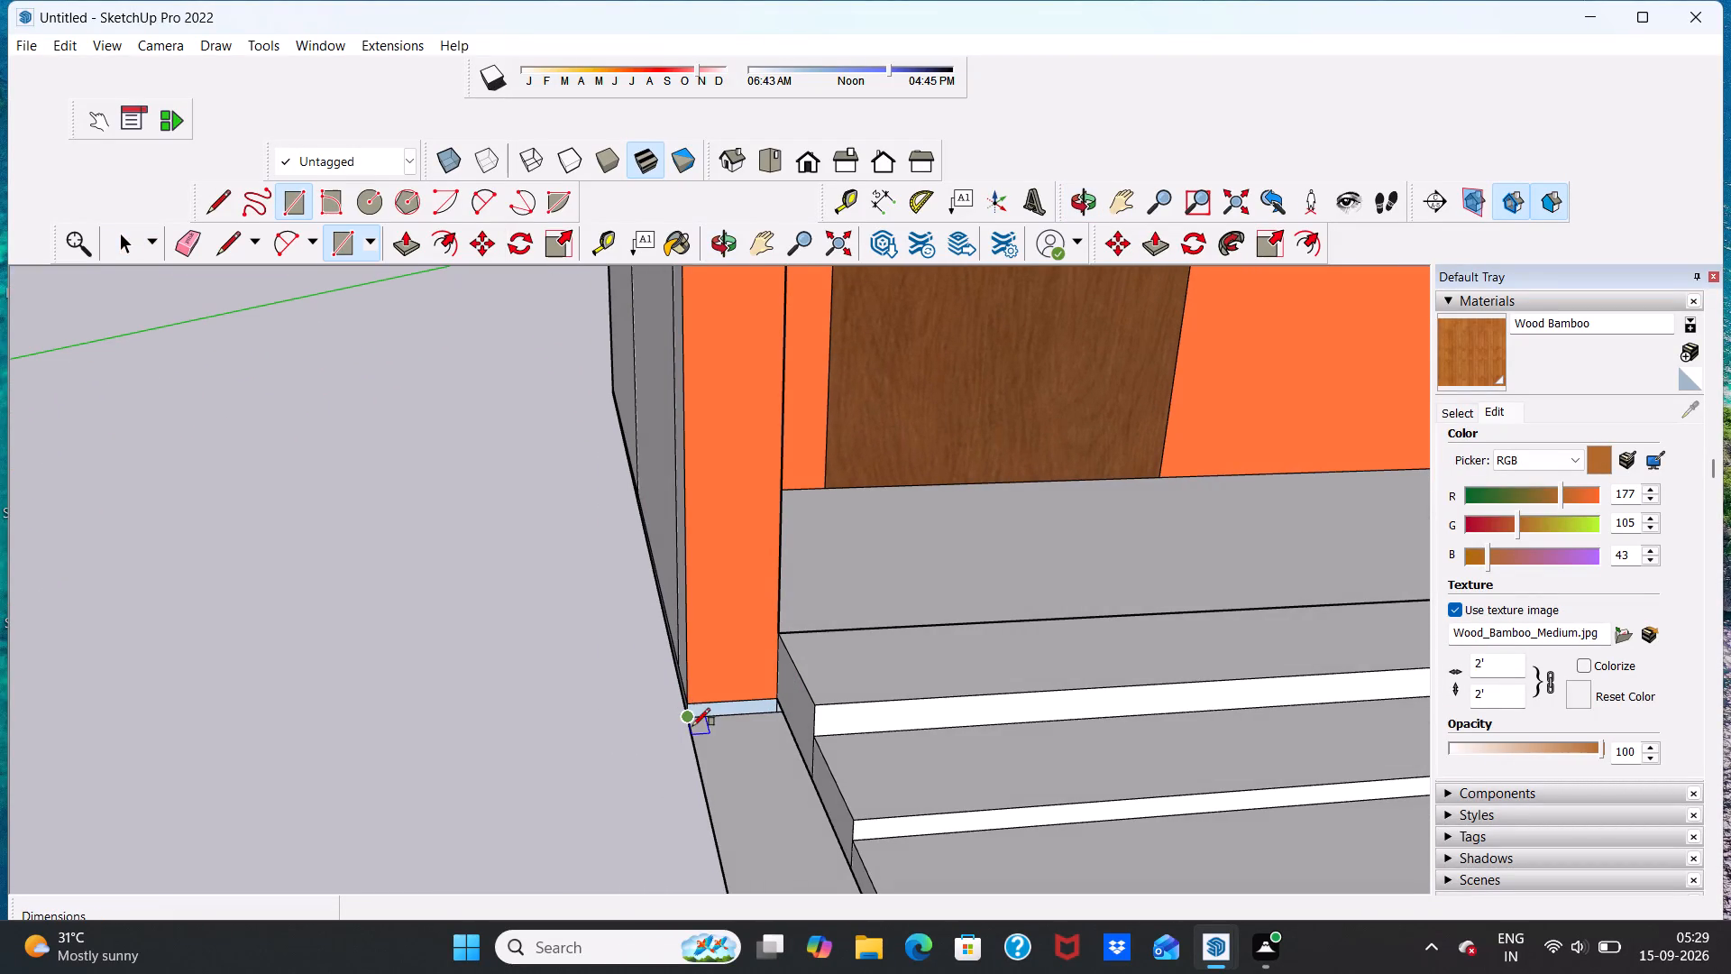
click(688, 717)
scroll(786, 710, up, 9)
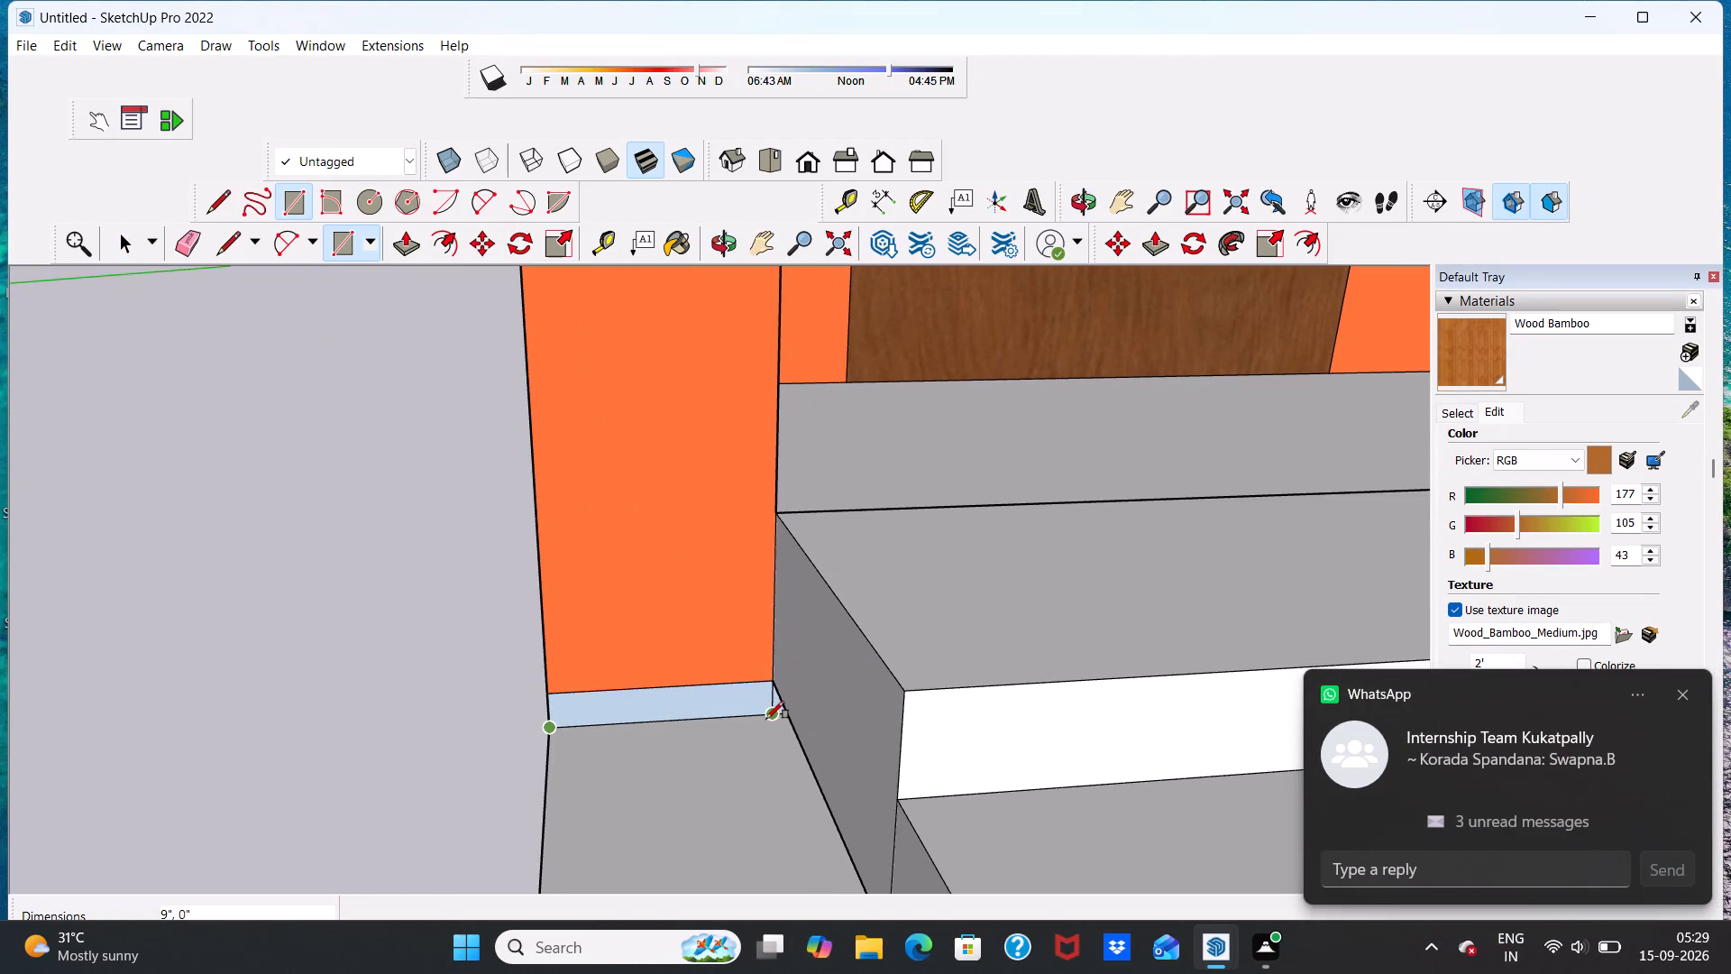
click(768, 718)
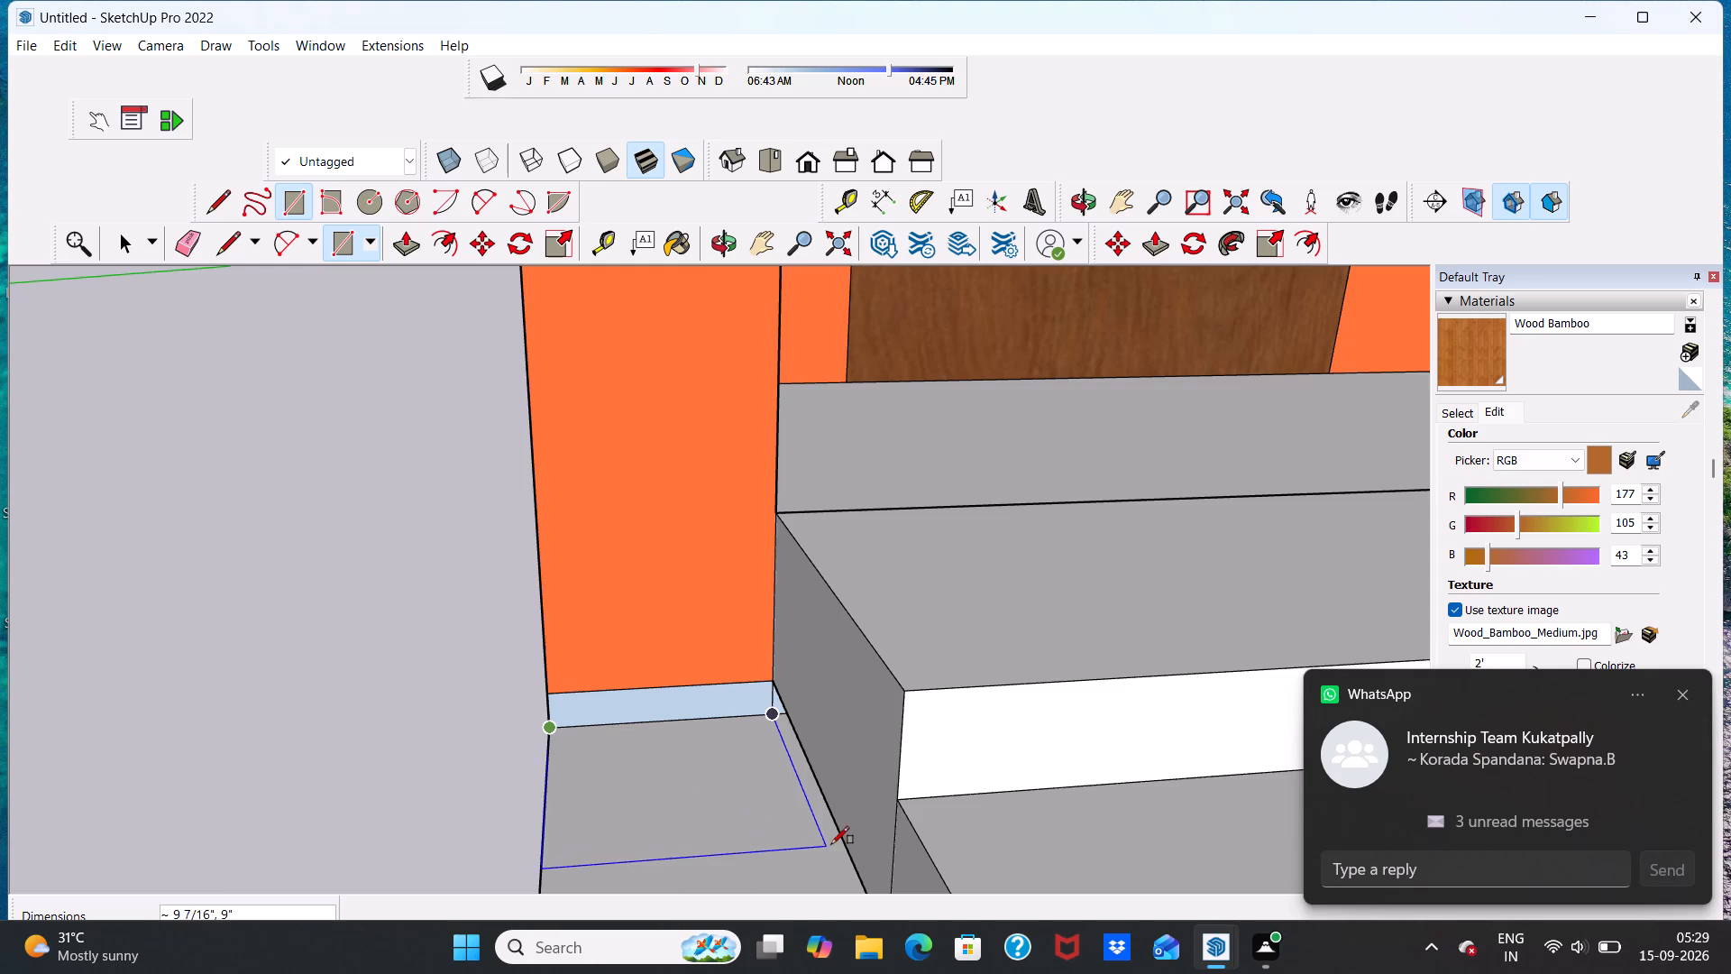
scroll(833, 868, down, 5)
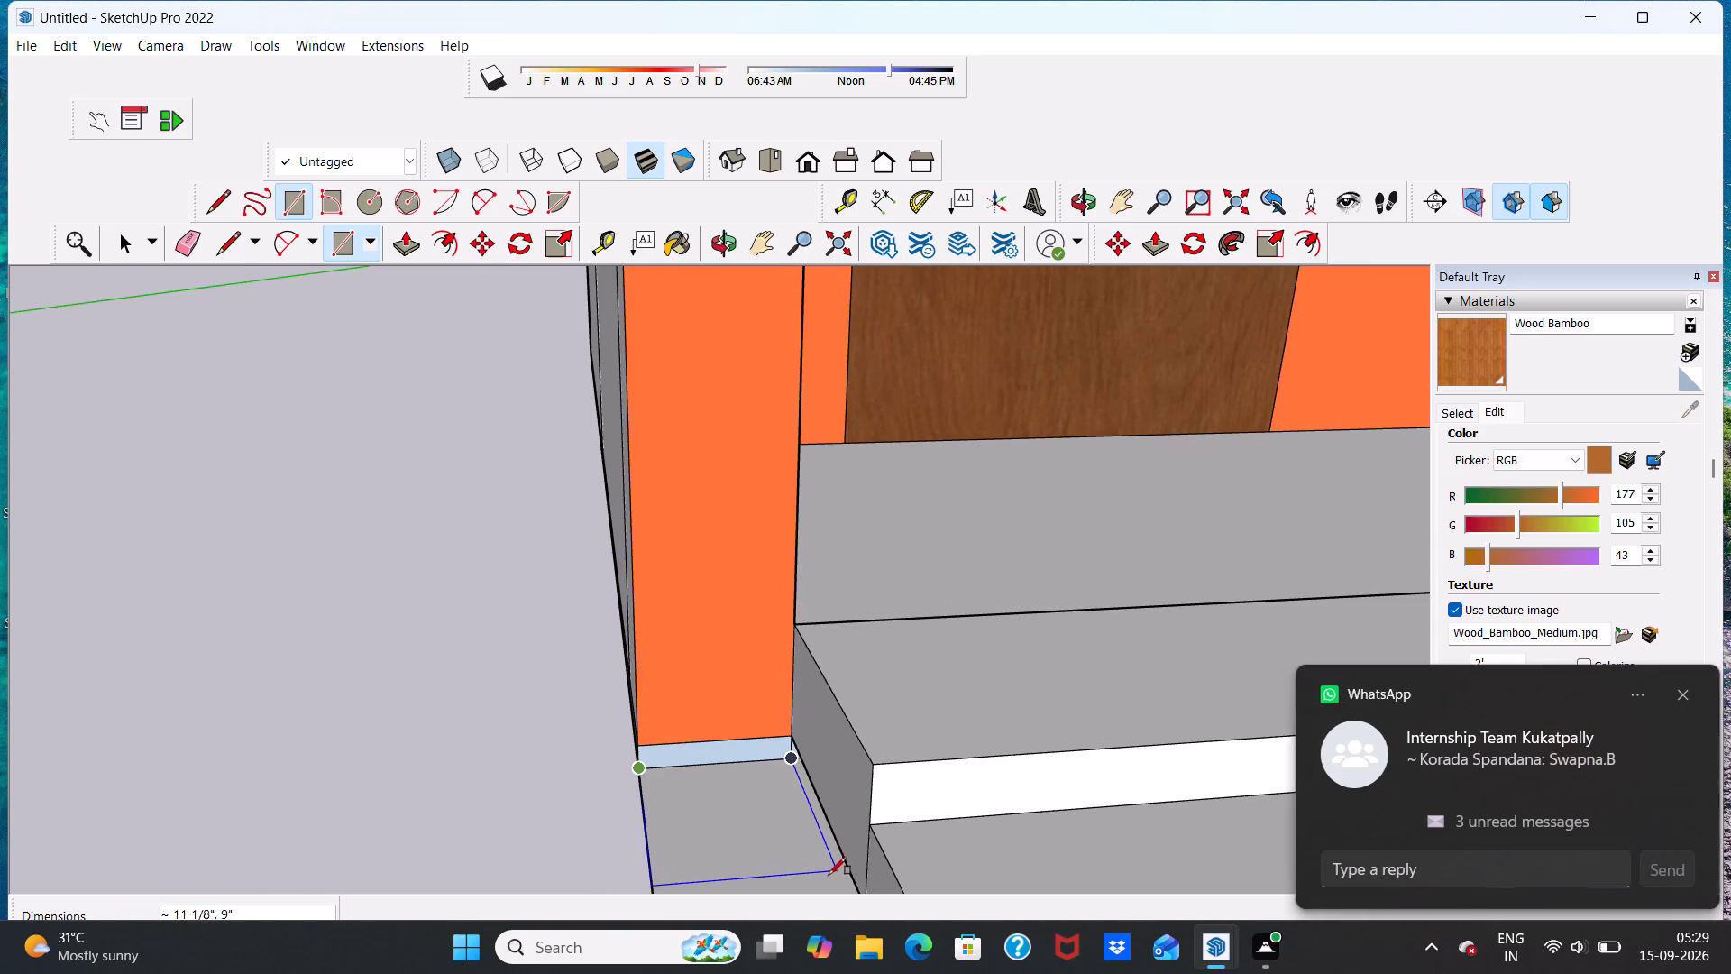
click(830, 876)
key(space)
scroll(764, 744, down, 2)
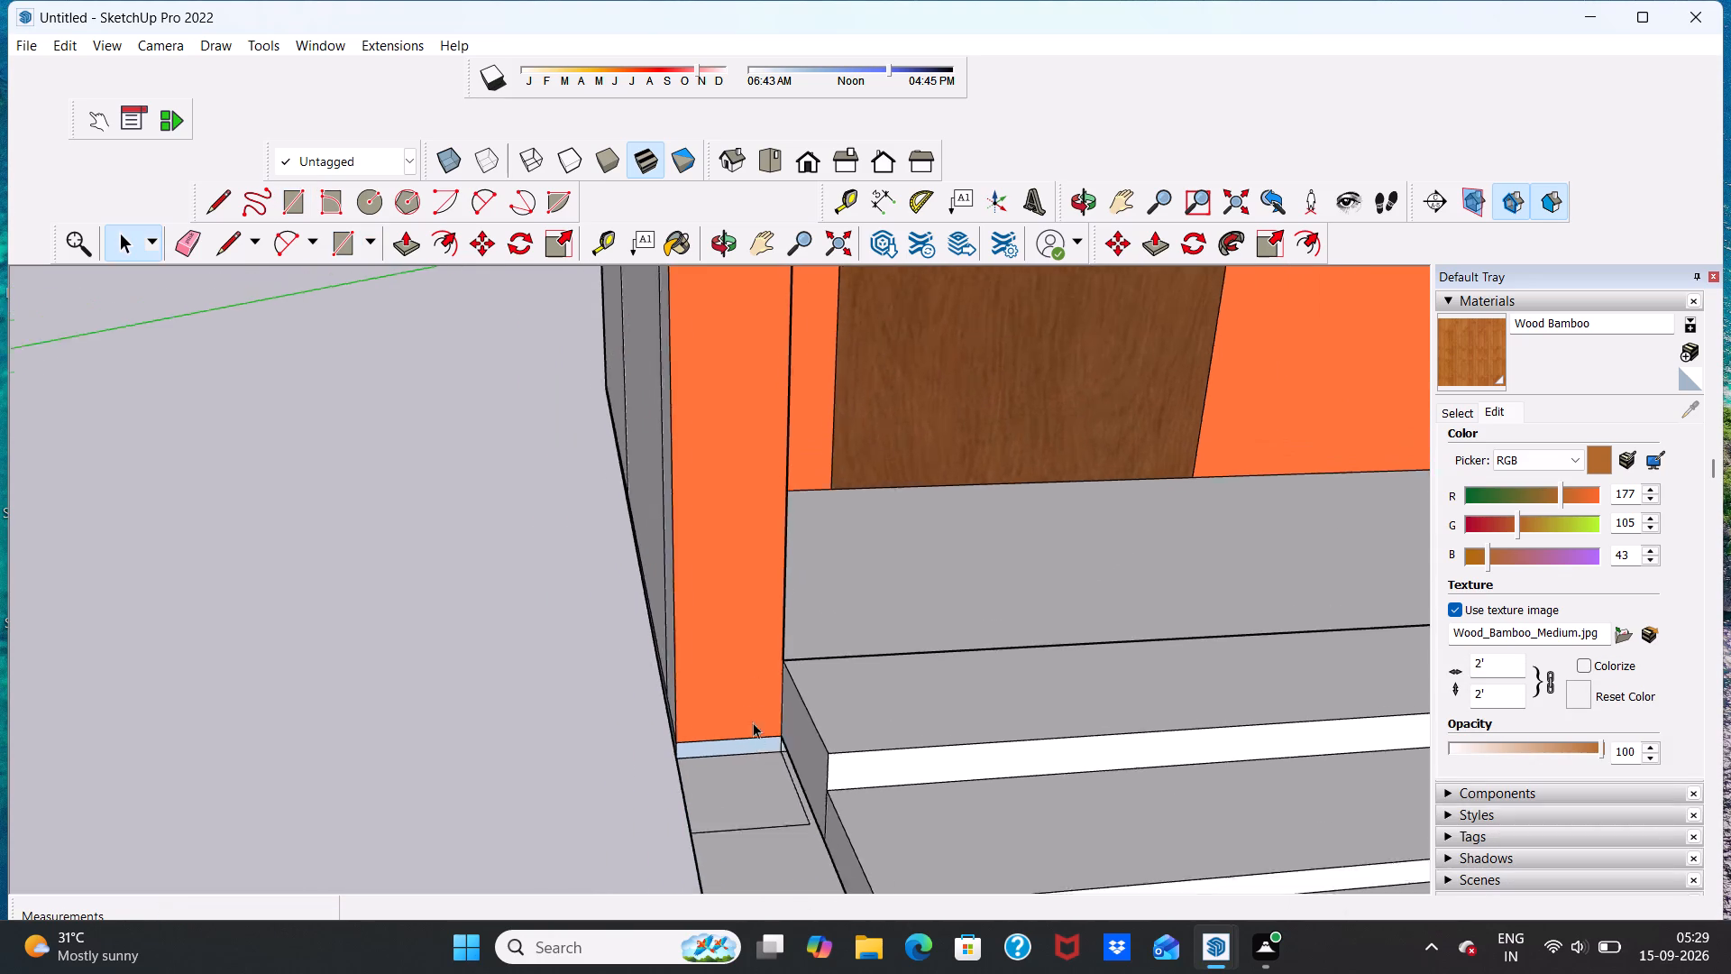
Push/Pull the small rectangle in front of the orange pillar up about 5' 5" into a post.
scroll(753, 722, down, 16)
middle_drag(823, 730, 740, 820)
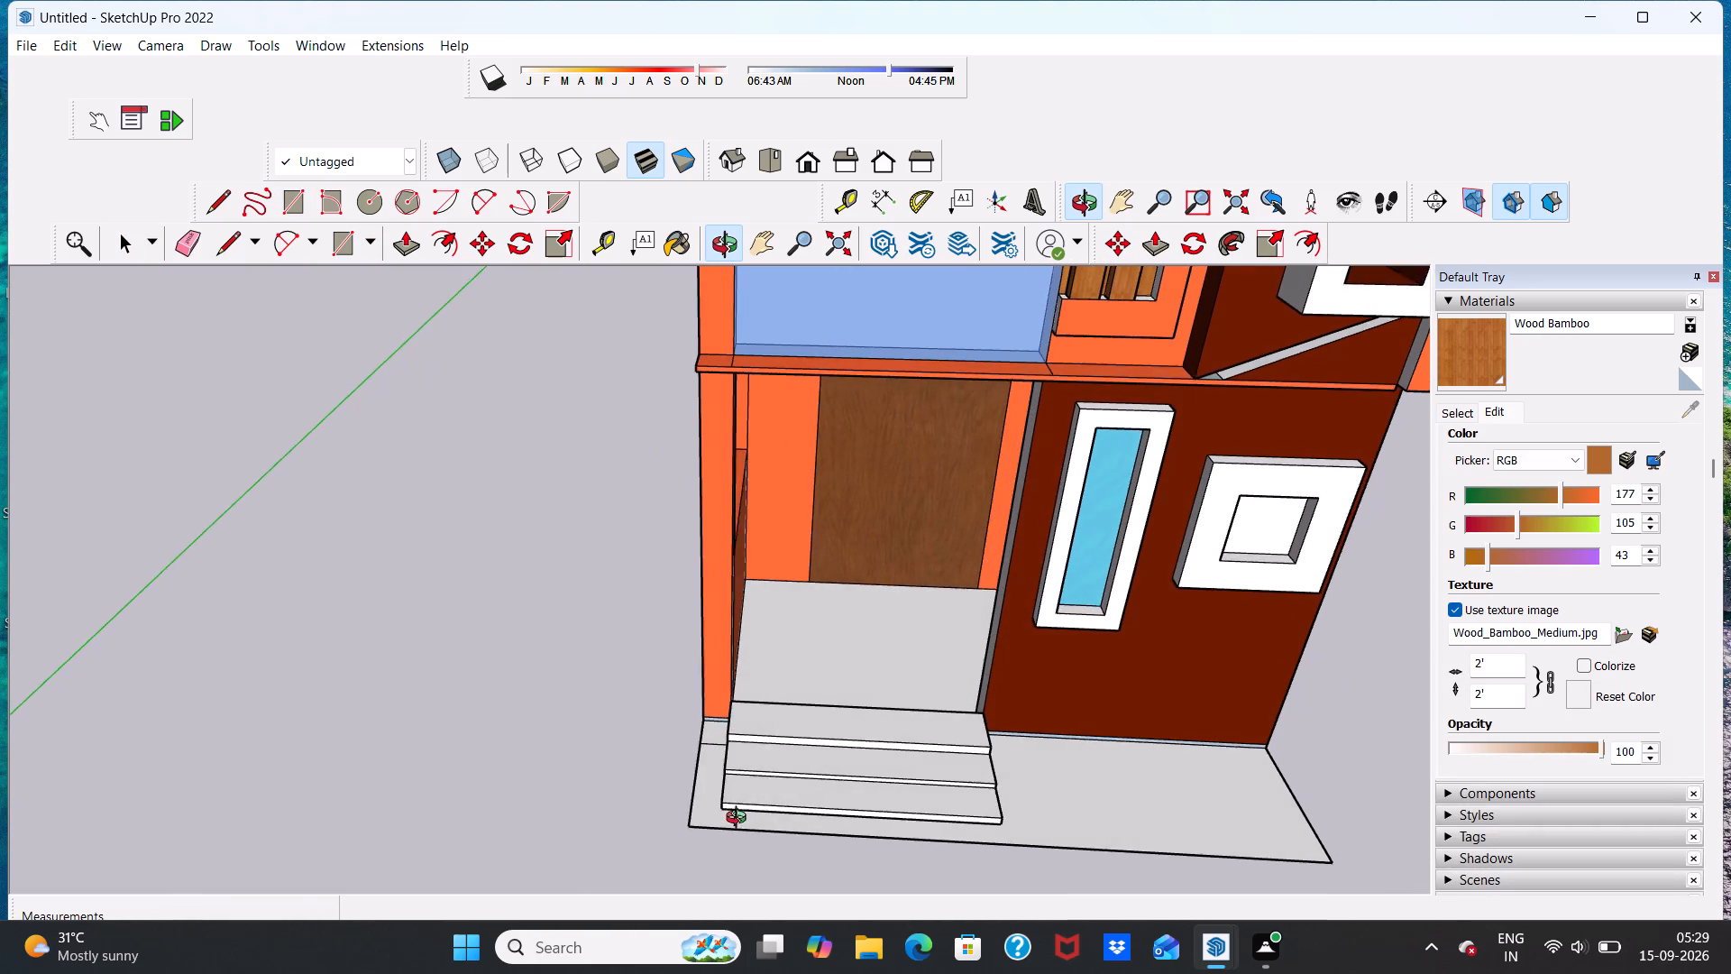
middle_drag(740, 820, 745, 820)
click(408, 234)
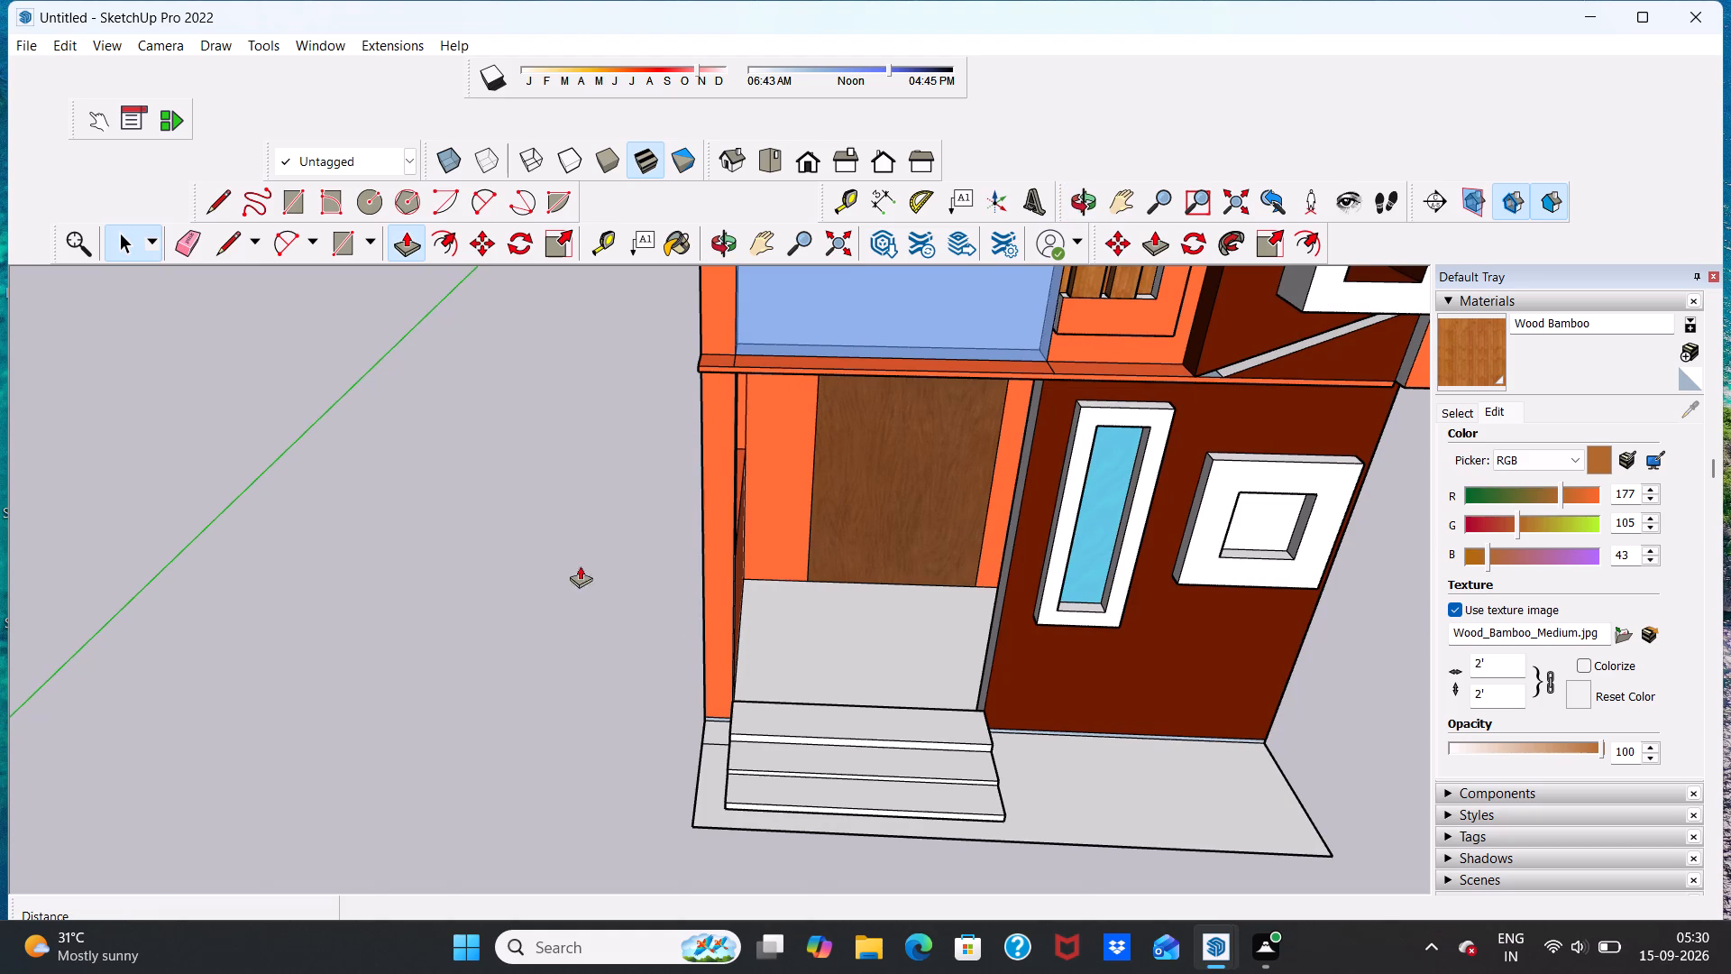
scroll(691, 689, up, 9)
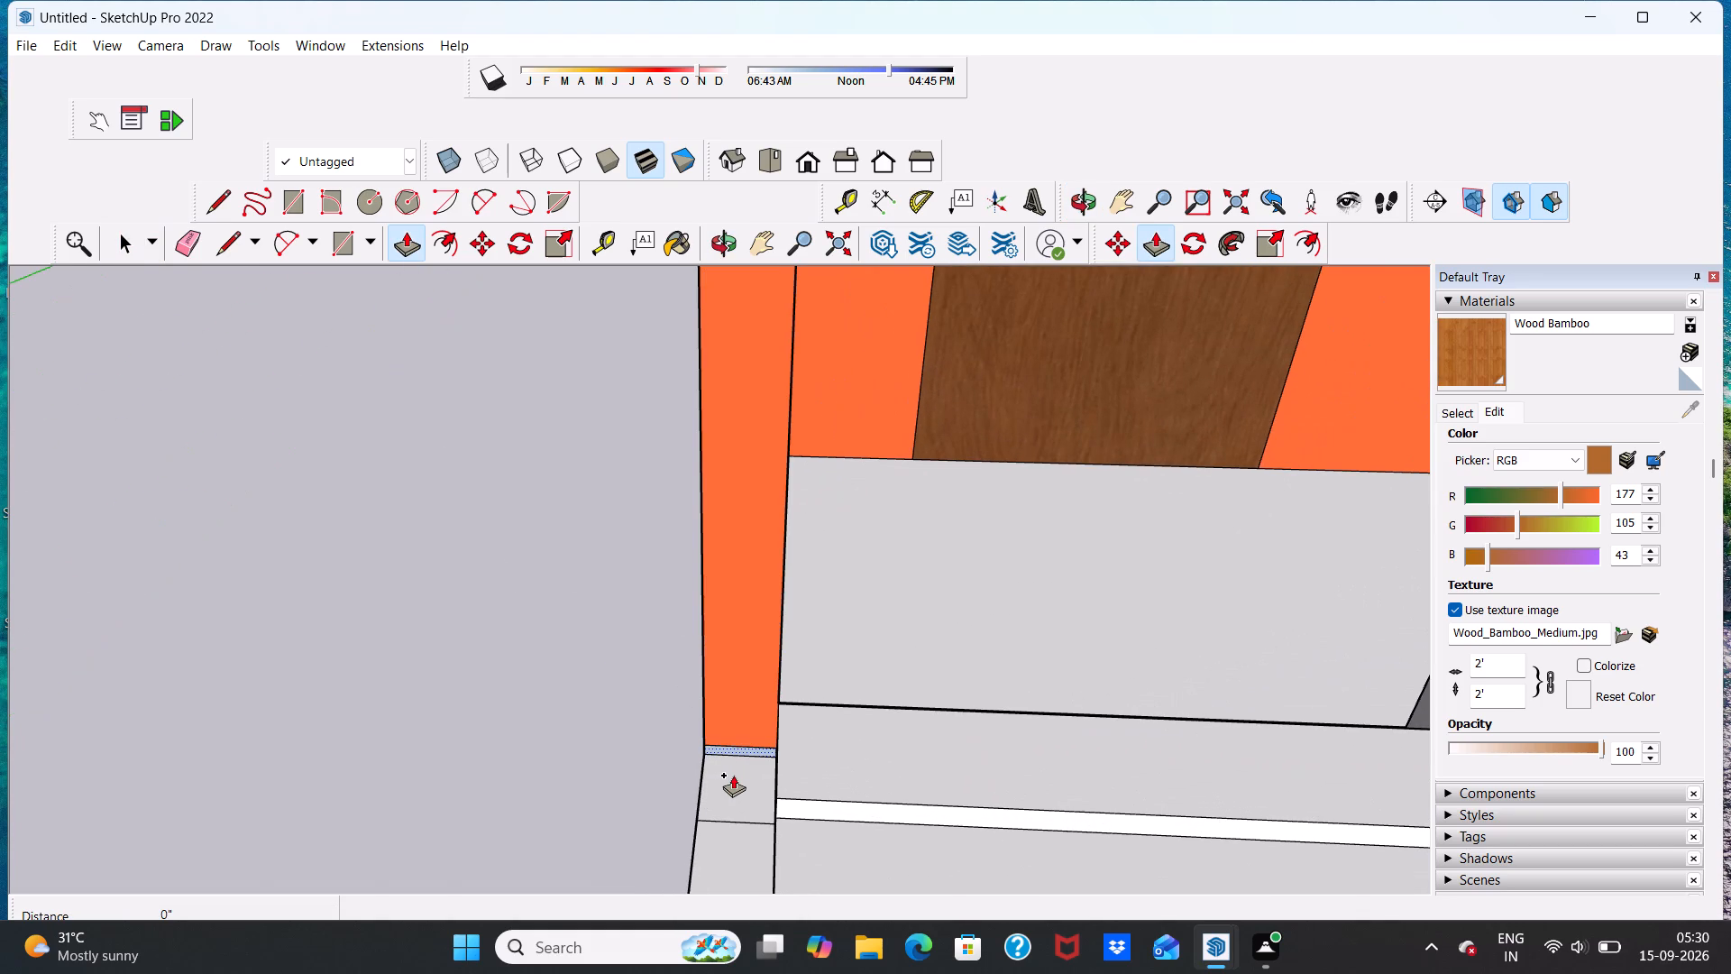
click(733, 775)
scroll(778, 476, down, 9)
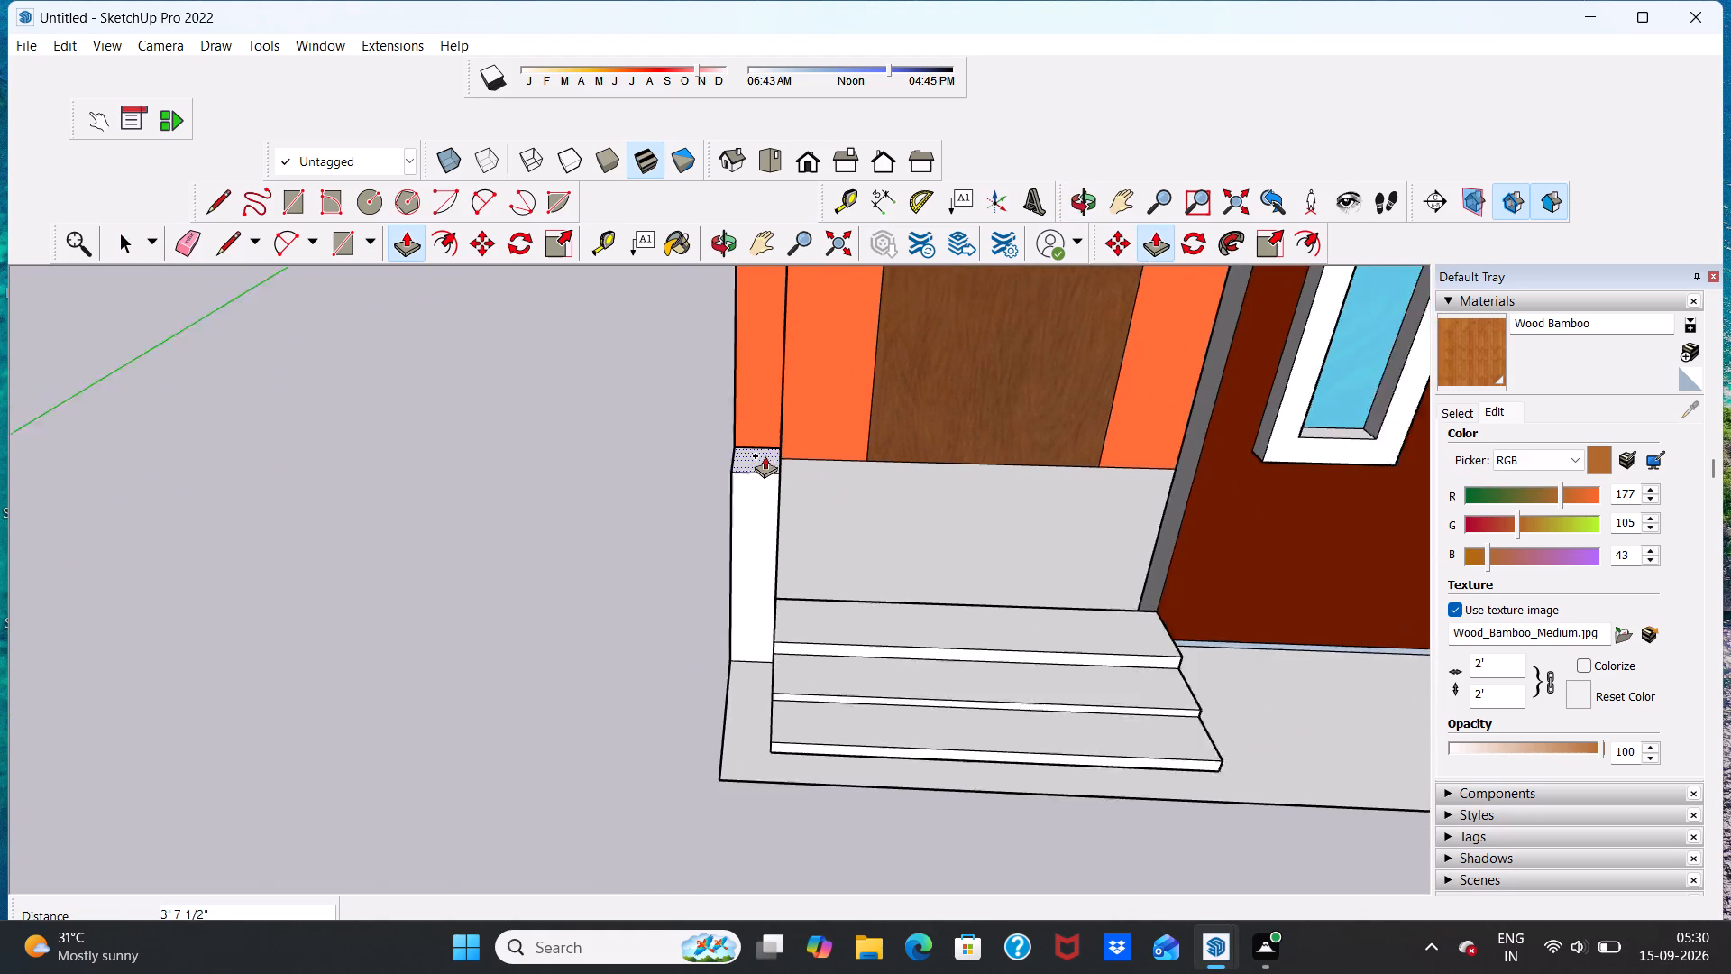
scroll(765, 455, down, 2)
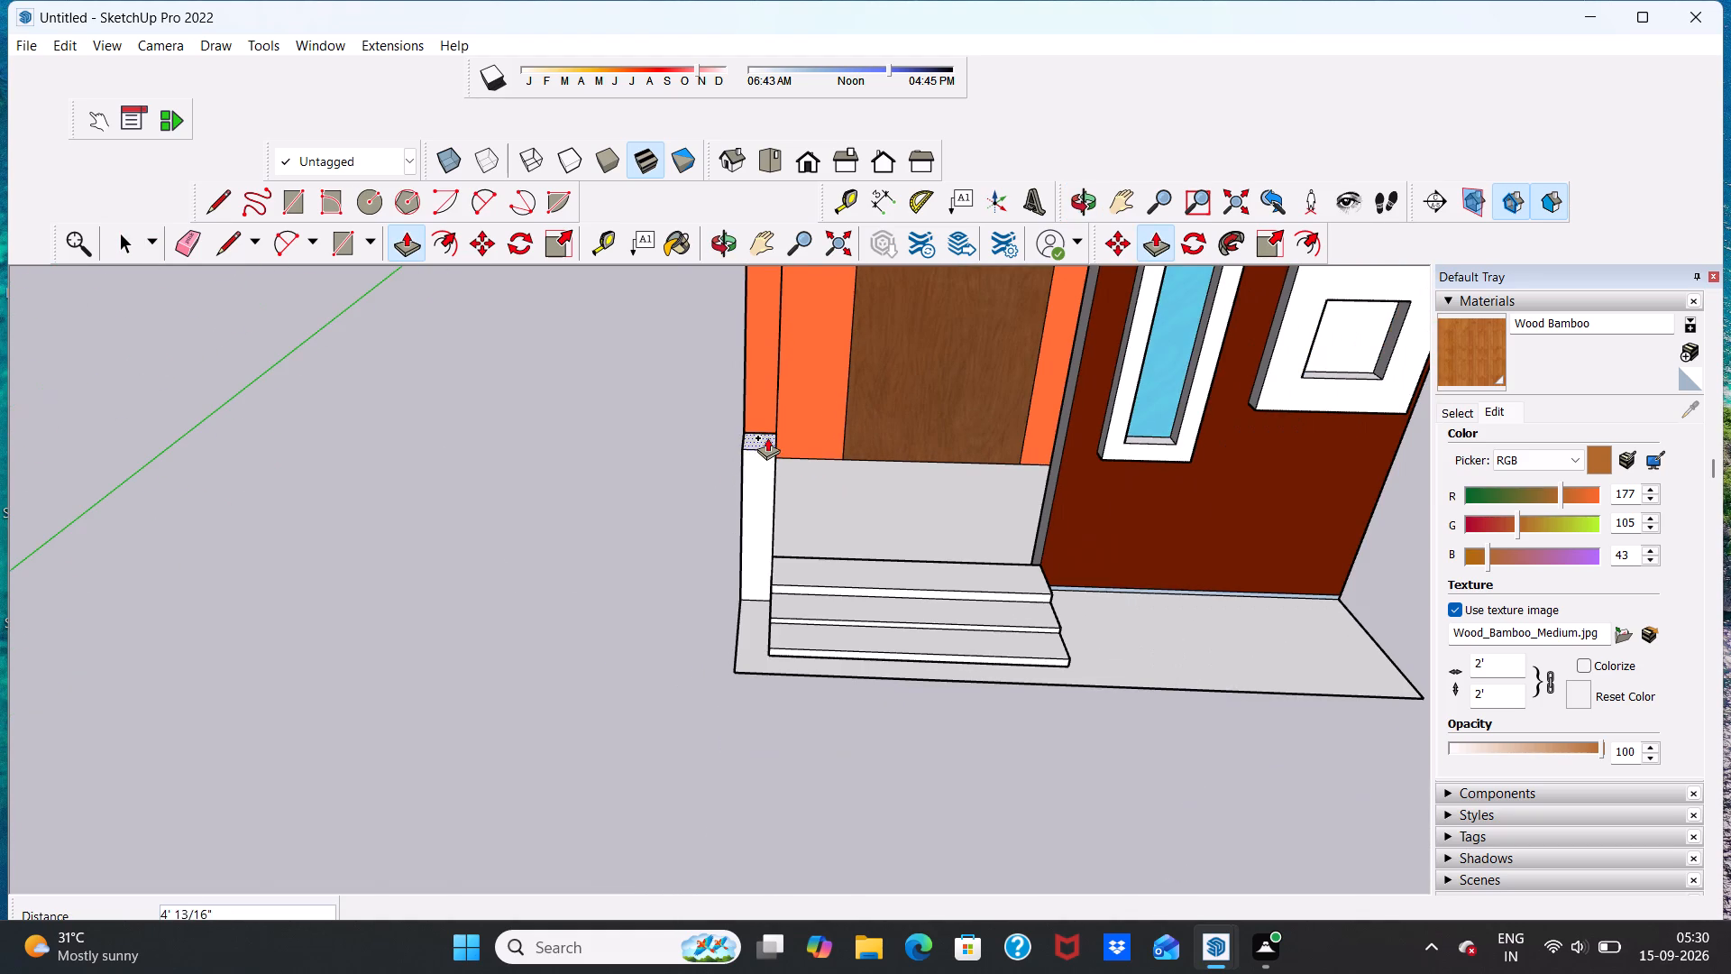
click(775, 374)
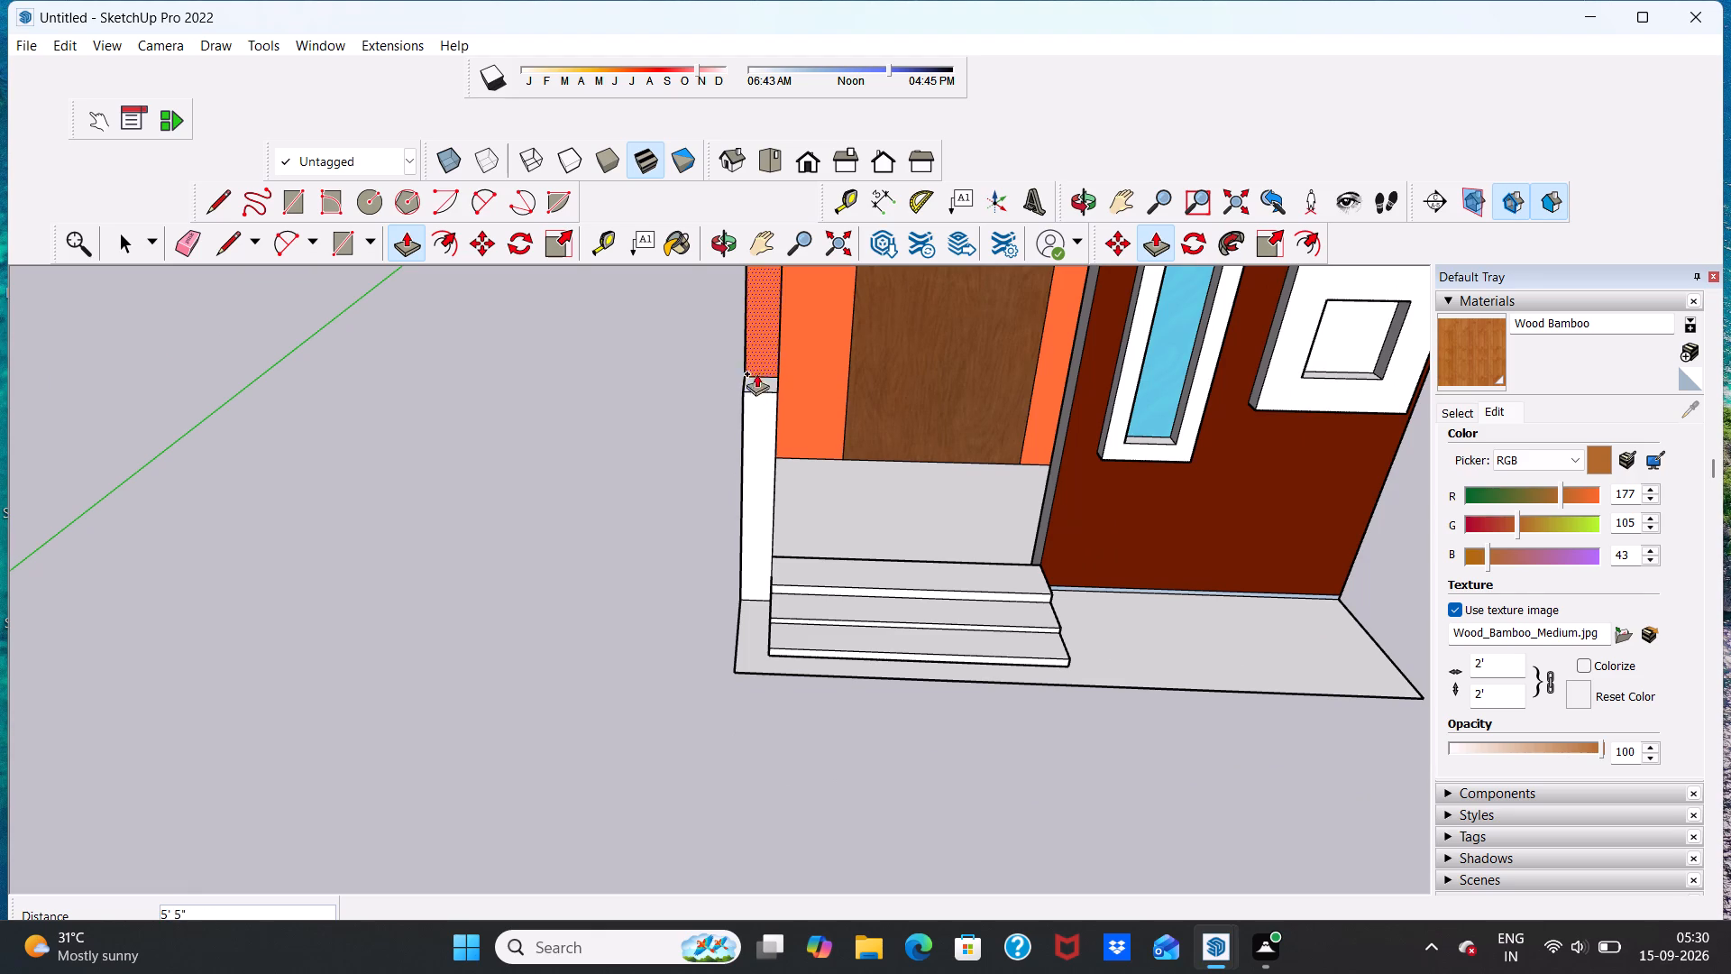
key(space)
Examine the post beside the entrance steps against the front facade from several distances and angles.
scroll(717, 490, down, 1)
middle_drag(724, 516, 737, 421)
scroll(729, 430, down, 10)
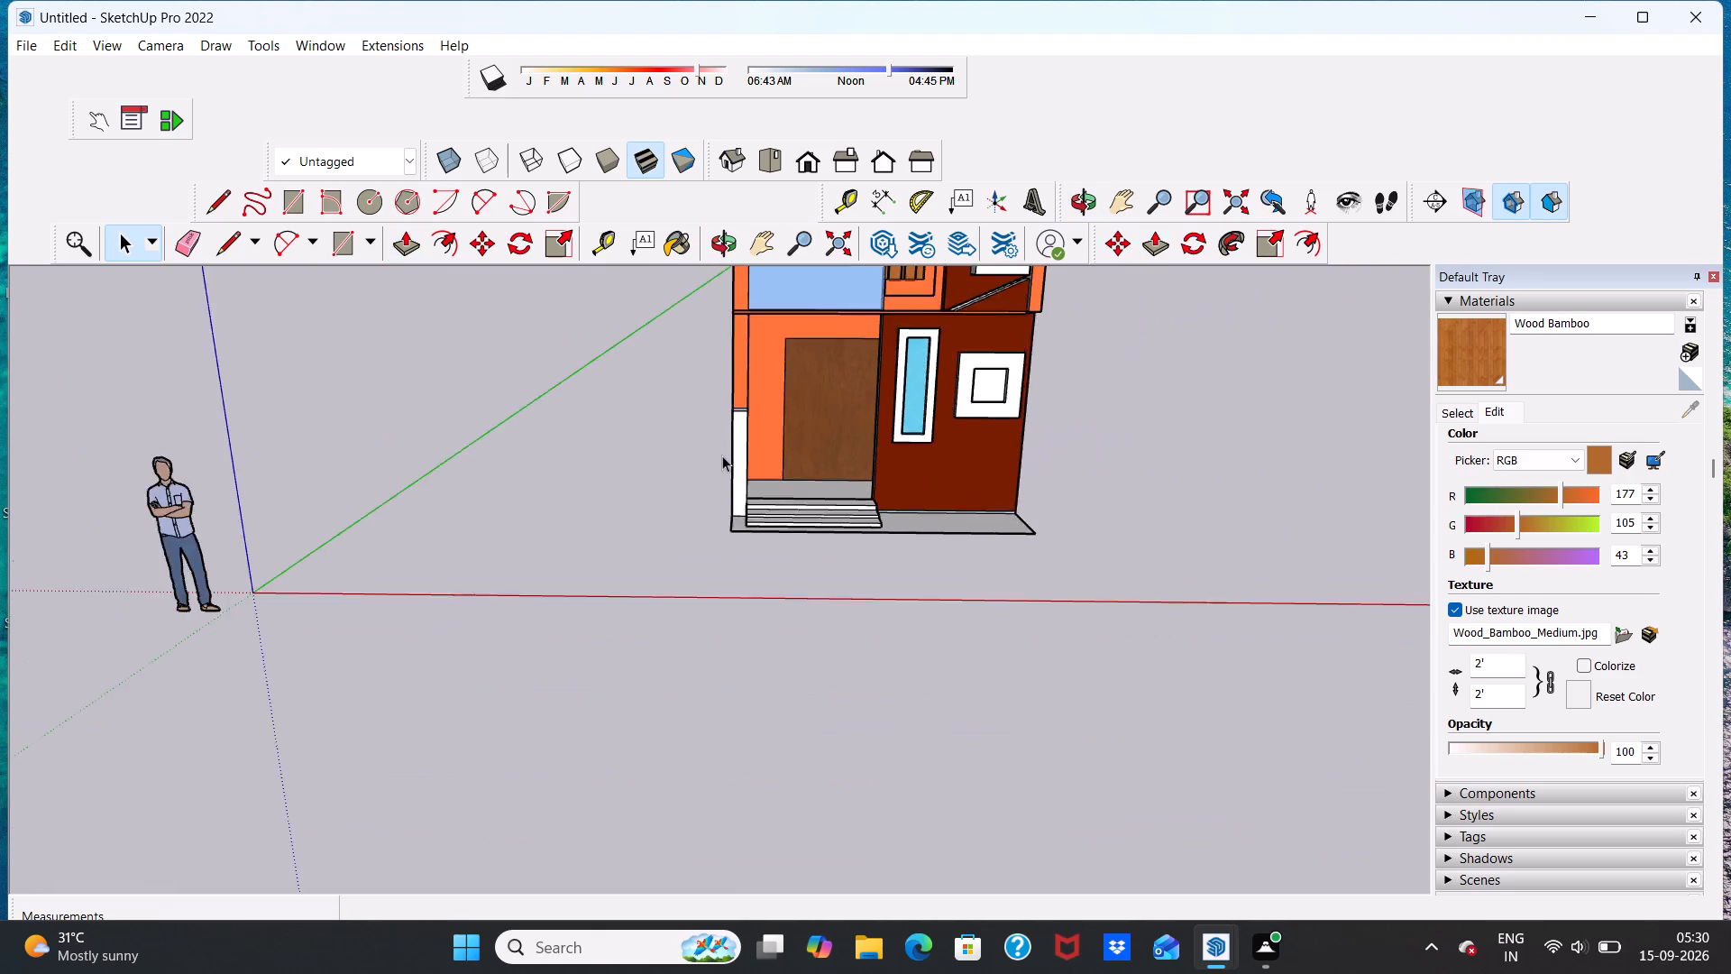
scroll(722, 455, down, 2)
scroll(867, 367, up, 6)
scroll(768, 436, up, 4)
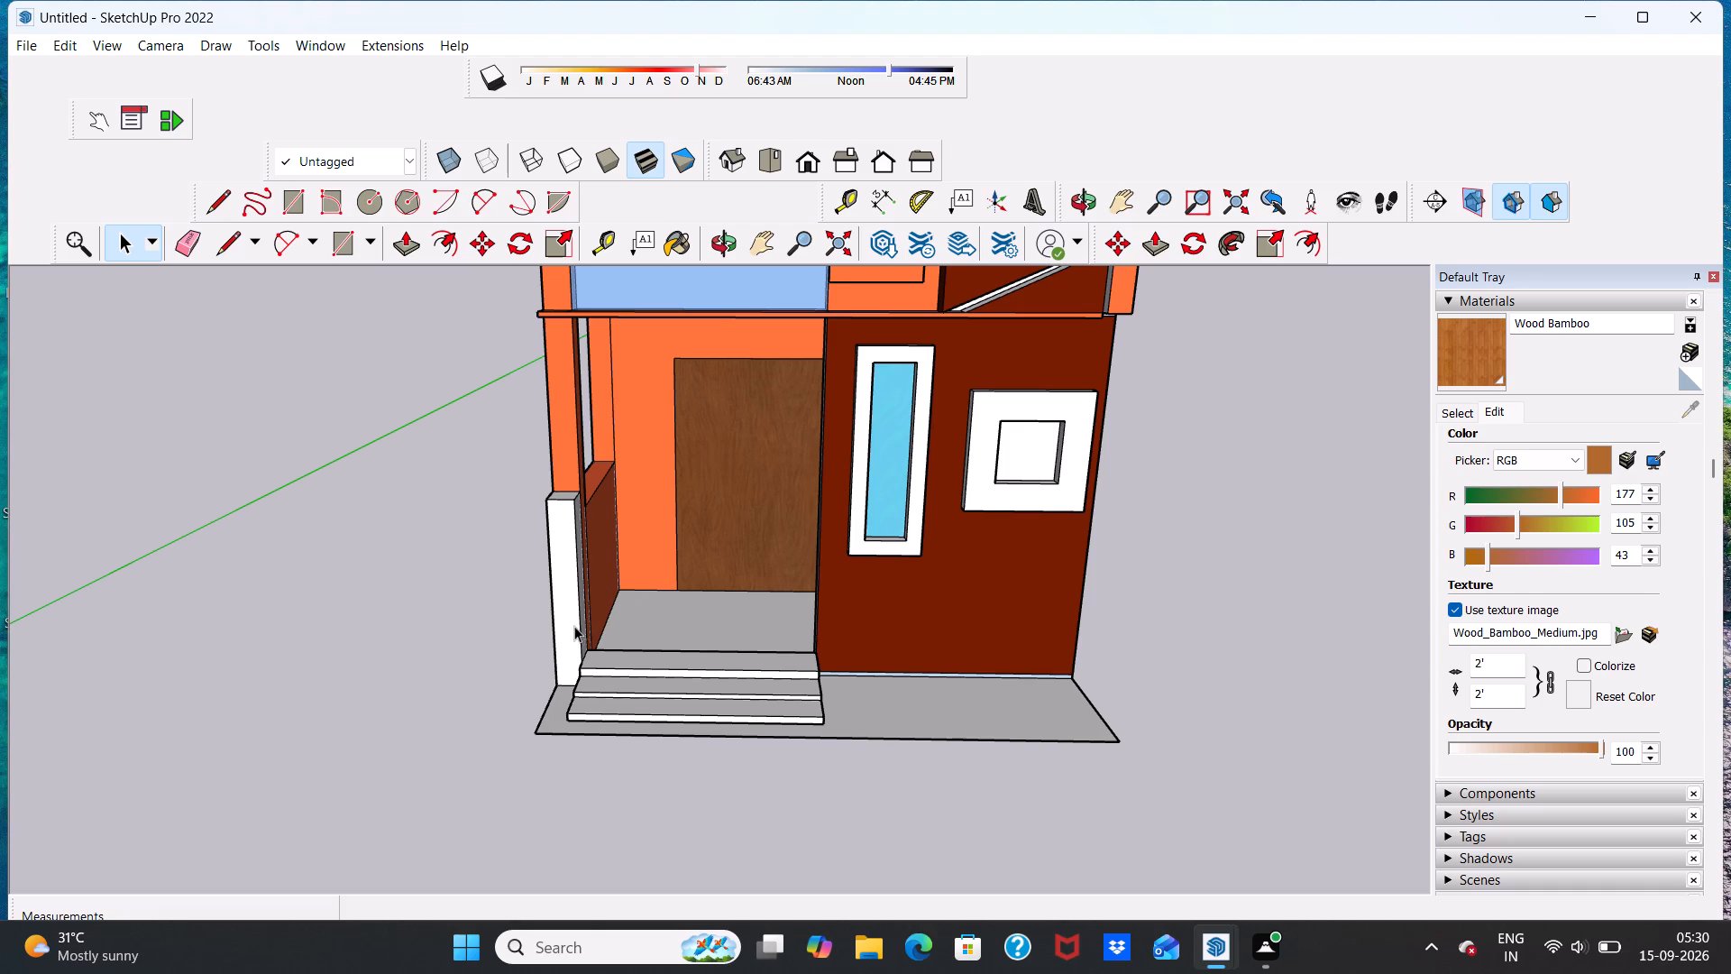
middle_drag(572, 605, 599, 543)
scroll(600, 578, up, 5)
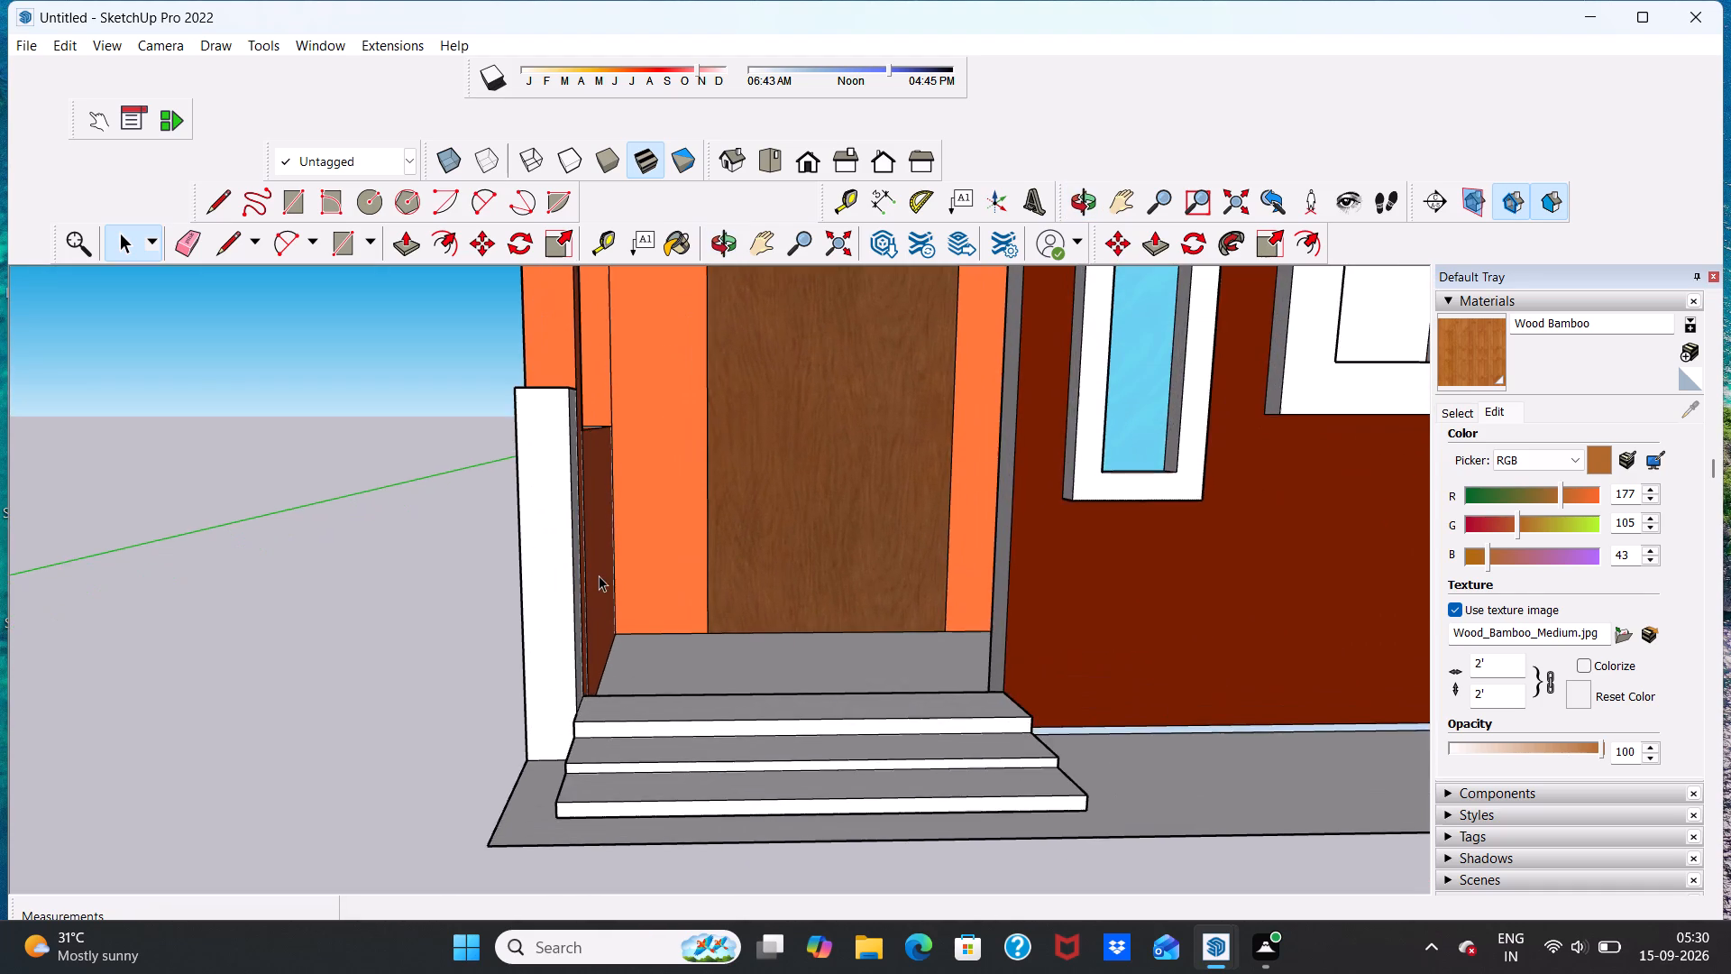
scroll(599, 577, down, 6)
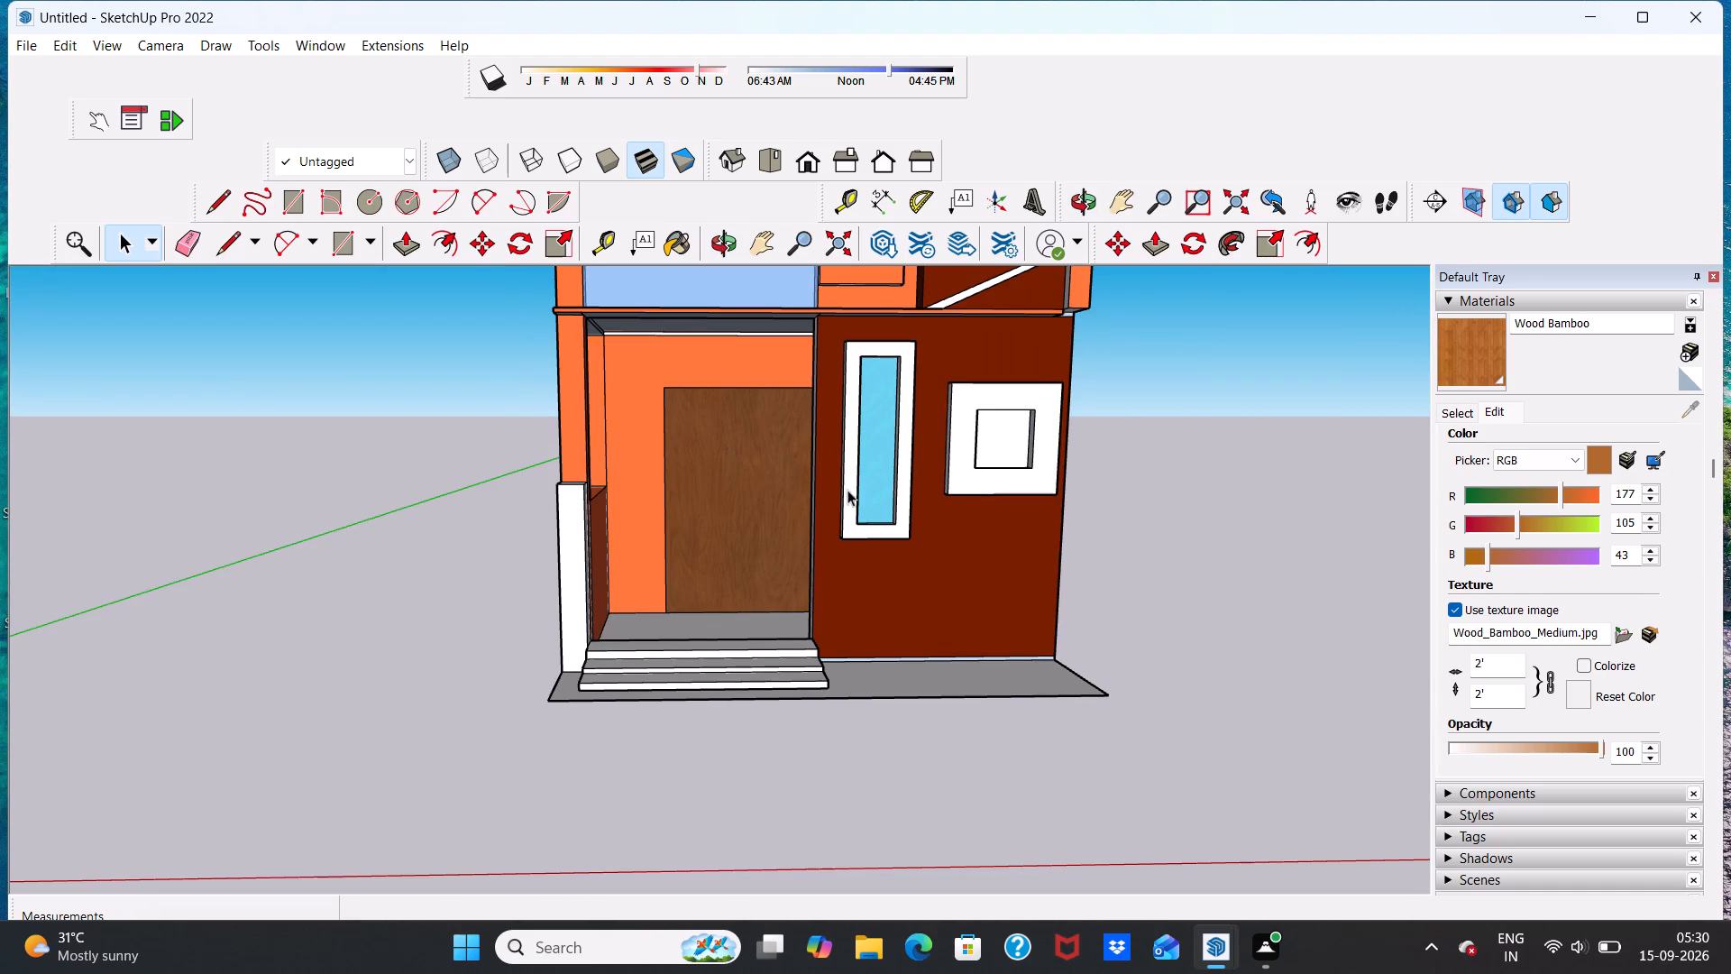
scroll(702, 622, down, 3)
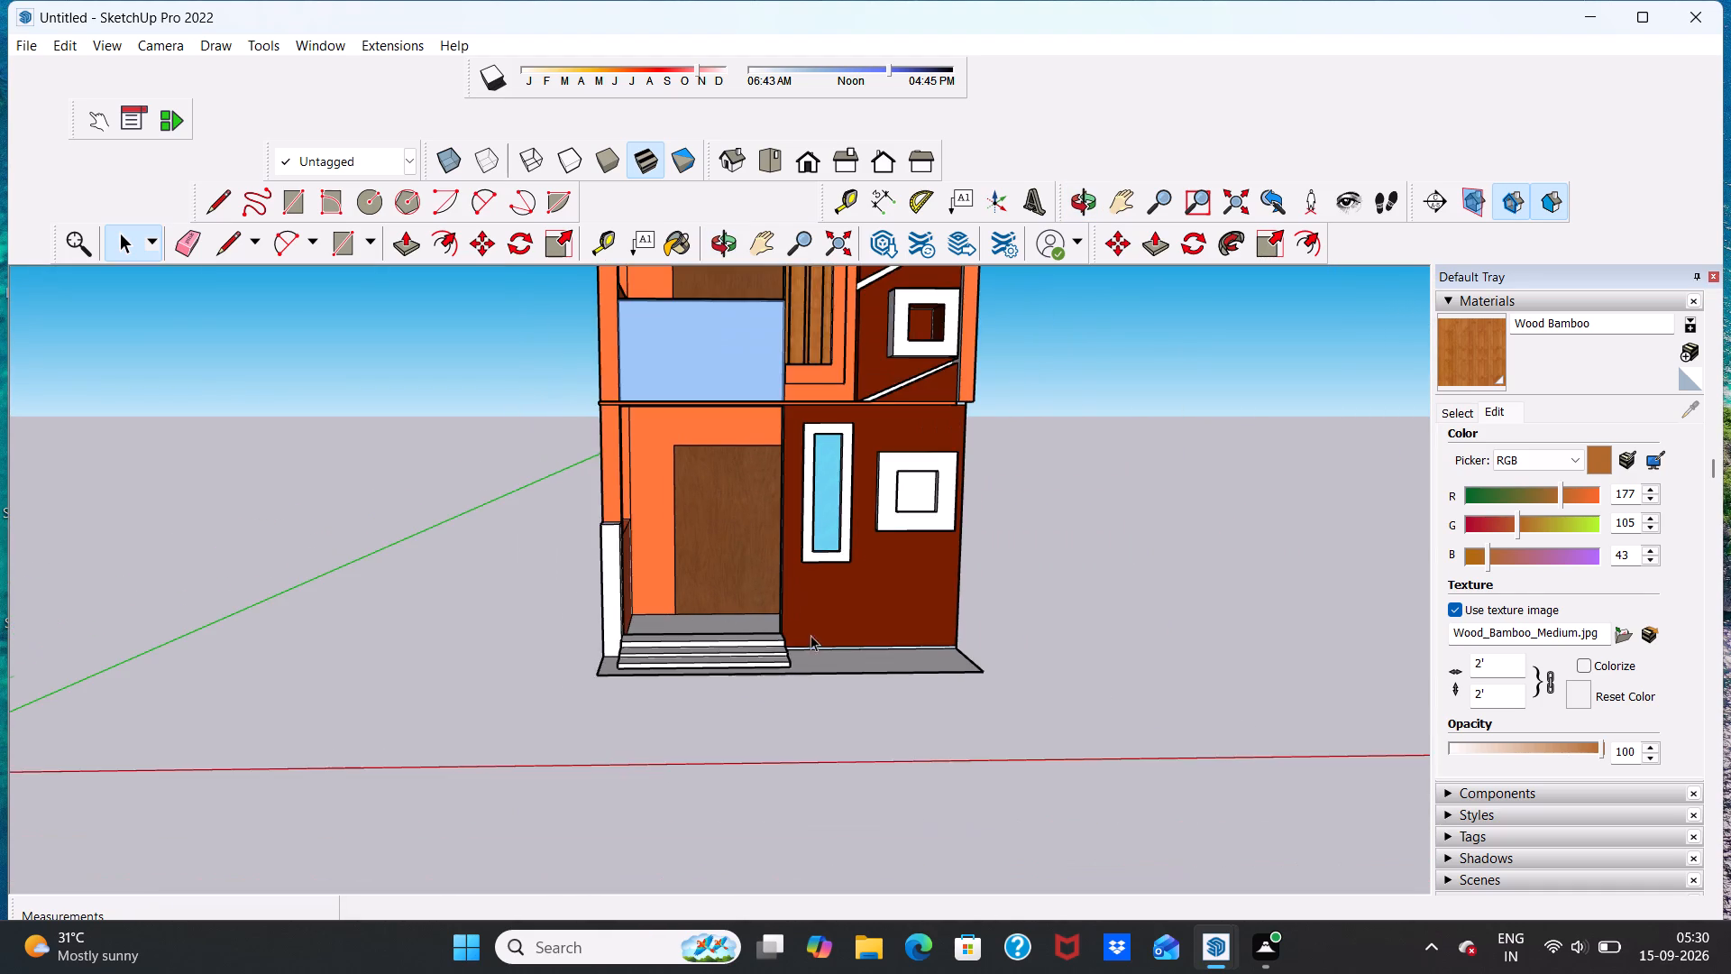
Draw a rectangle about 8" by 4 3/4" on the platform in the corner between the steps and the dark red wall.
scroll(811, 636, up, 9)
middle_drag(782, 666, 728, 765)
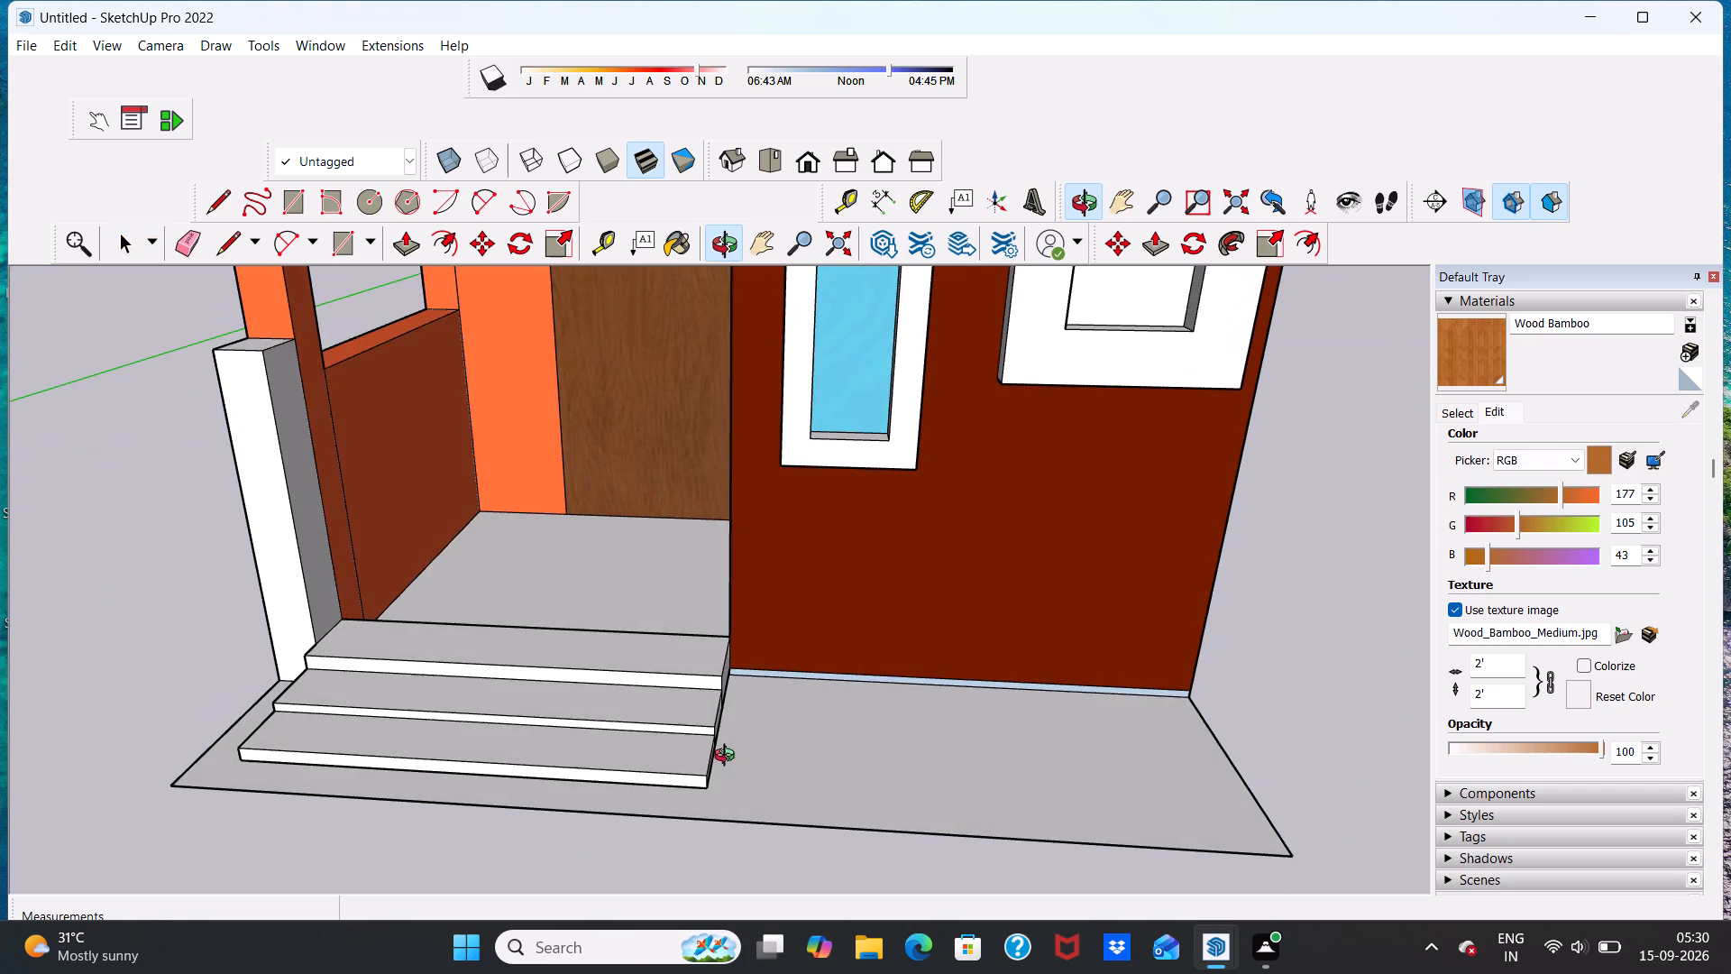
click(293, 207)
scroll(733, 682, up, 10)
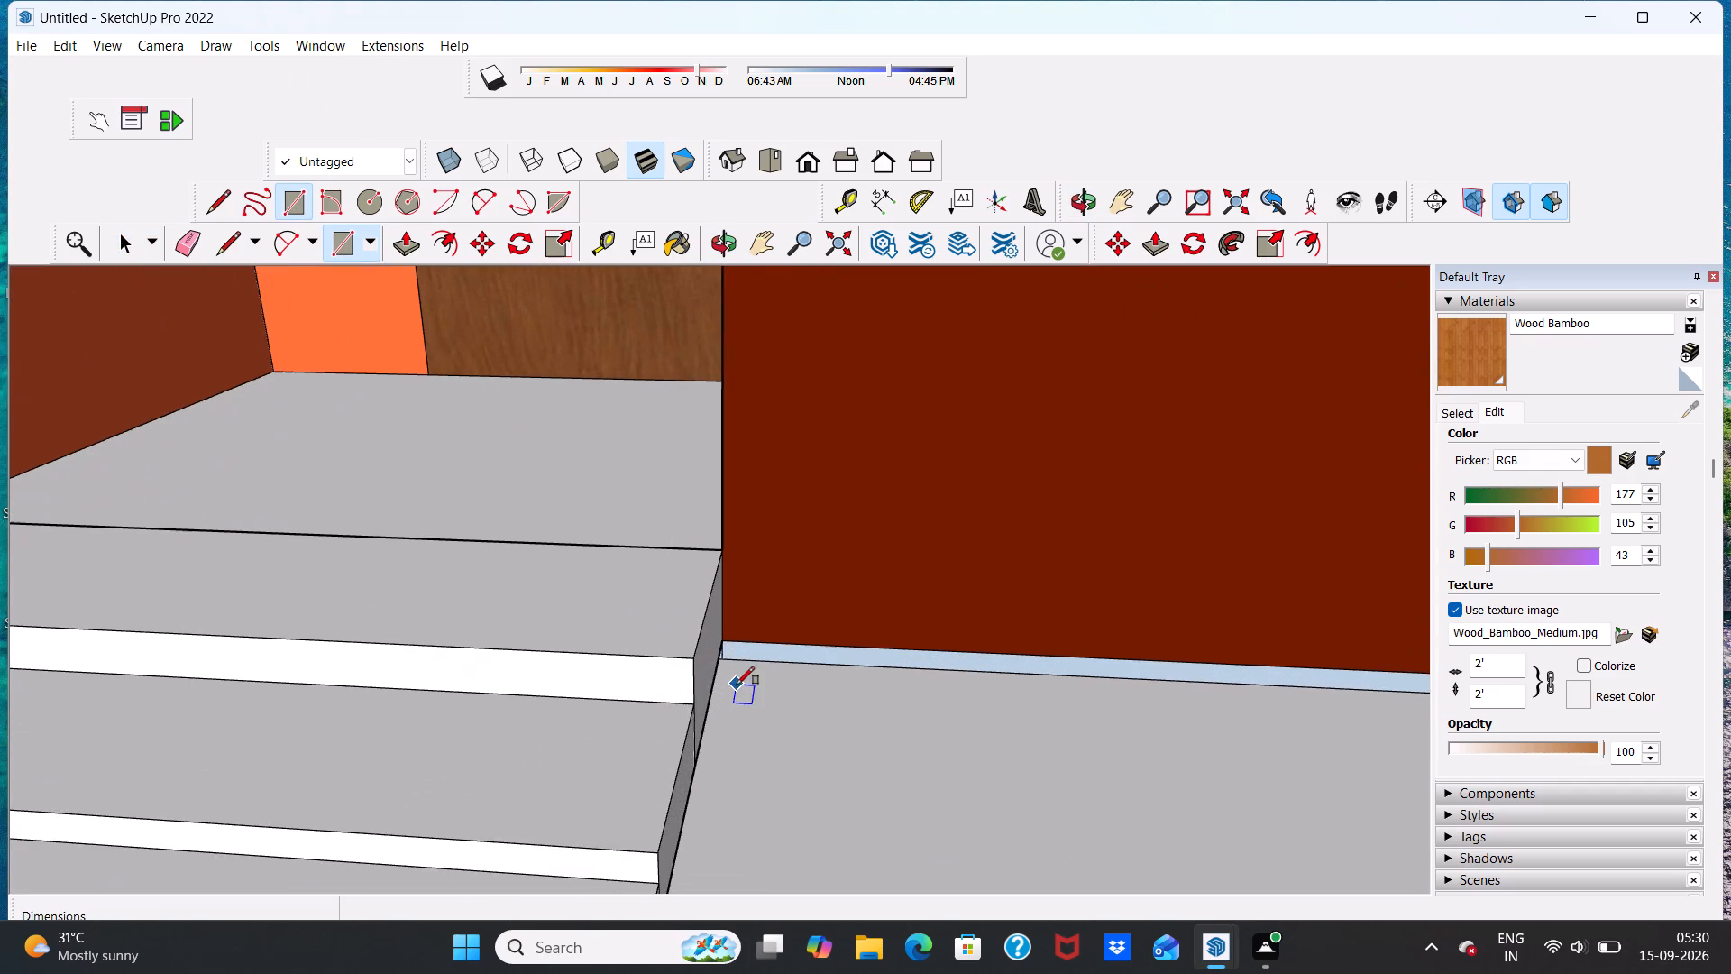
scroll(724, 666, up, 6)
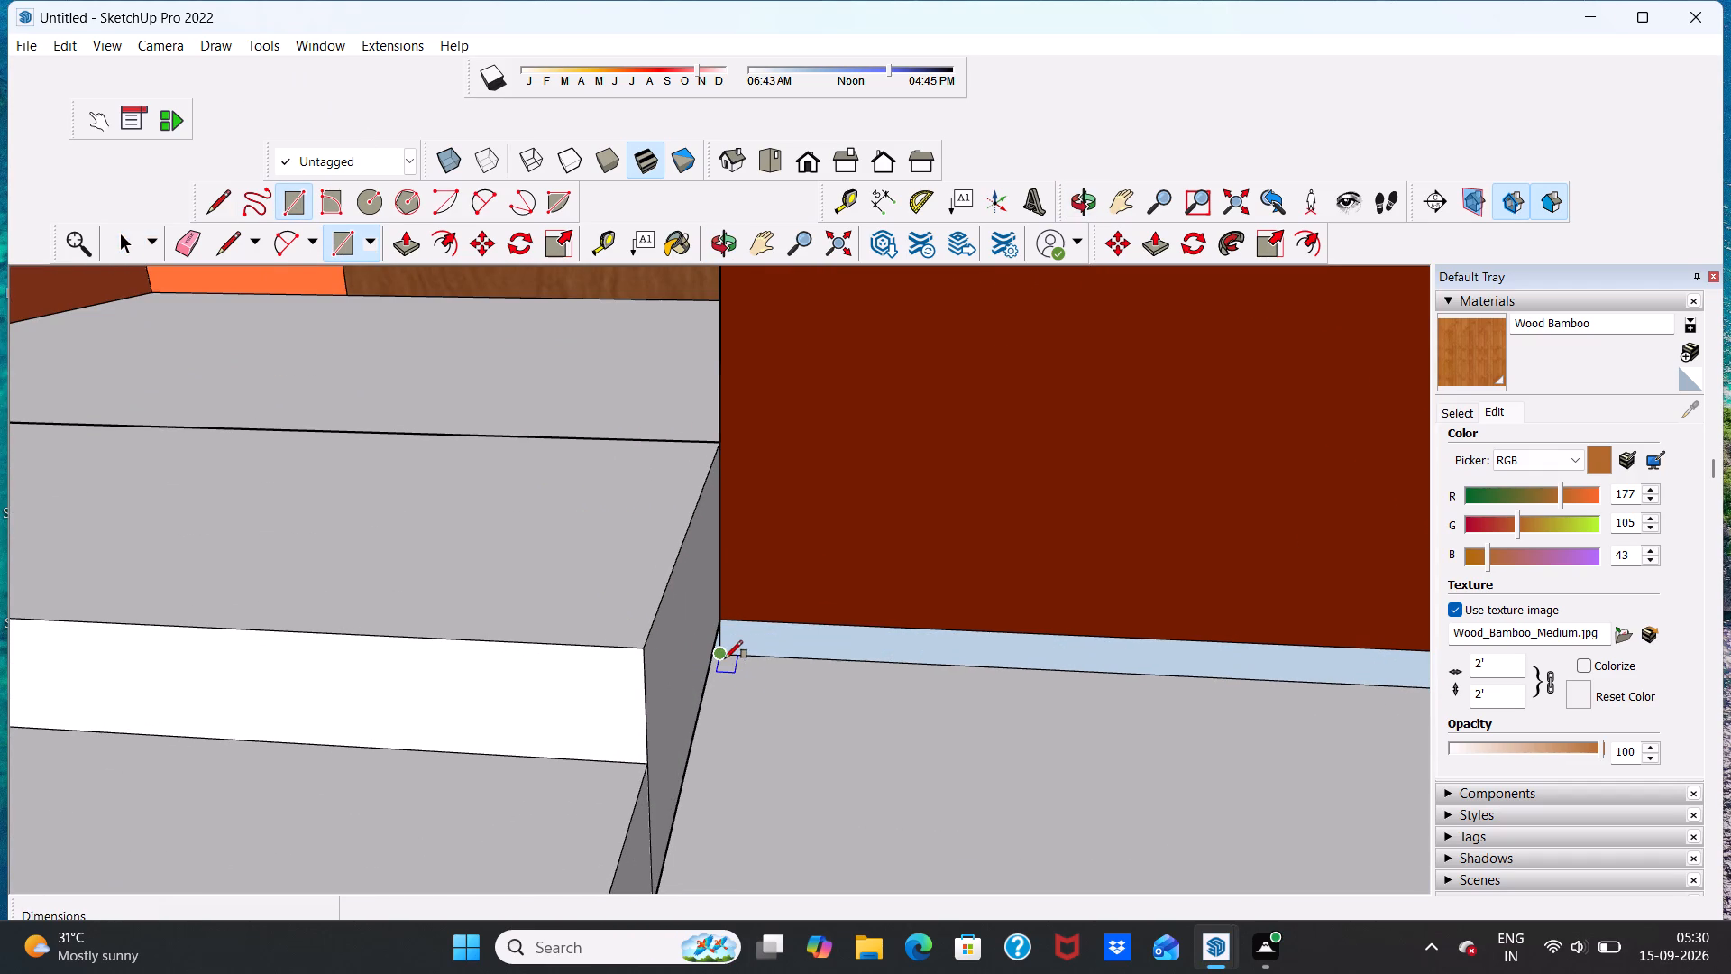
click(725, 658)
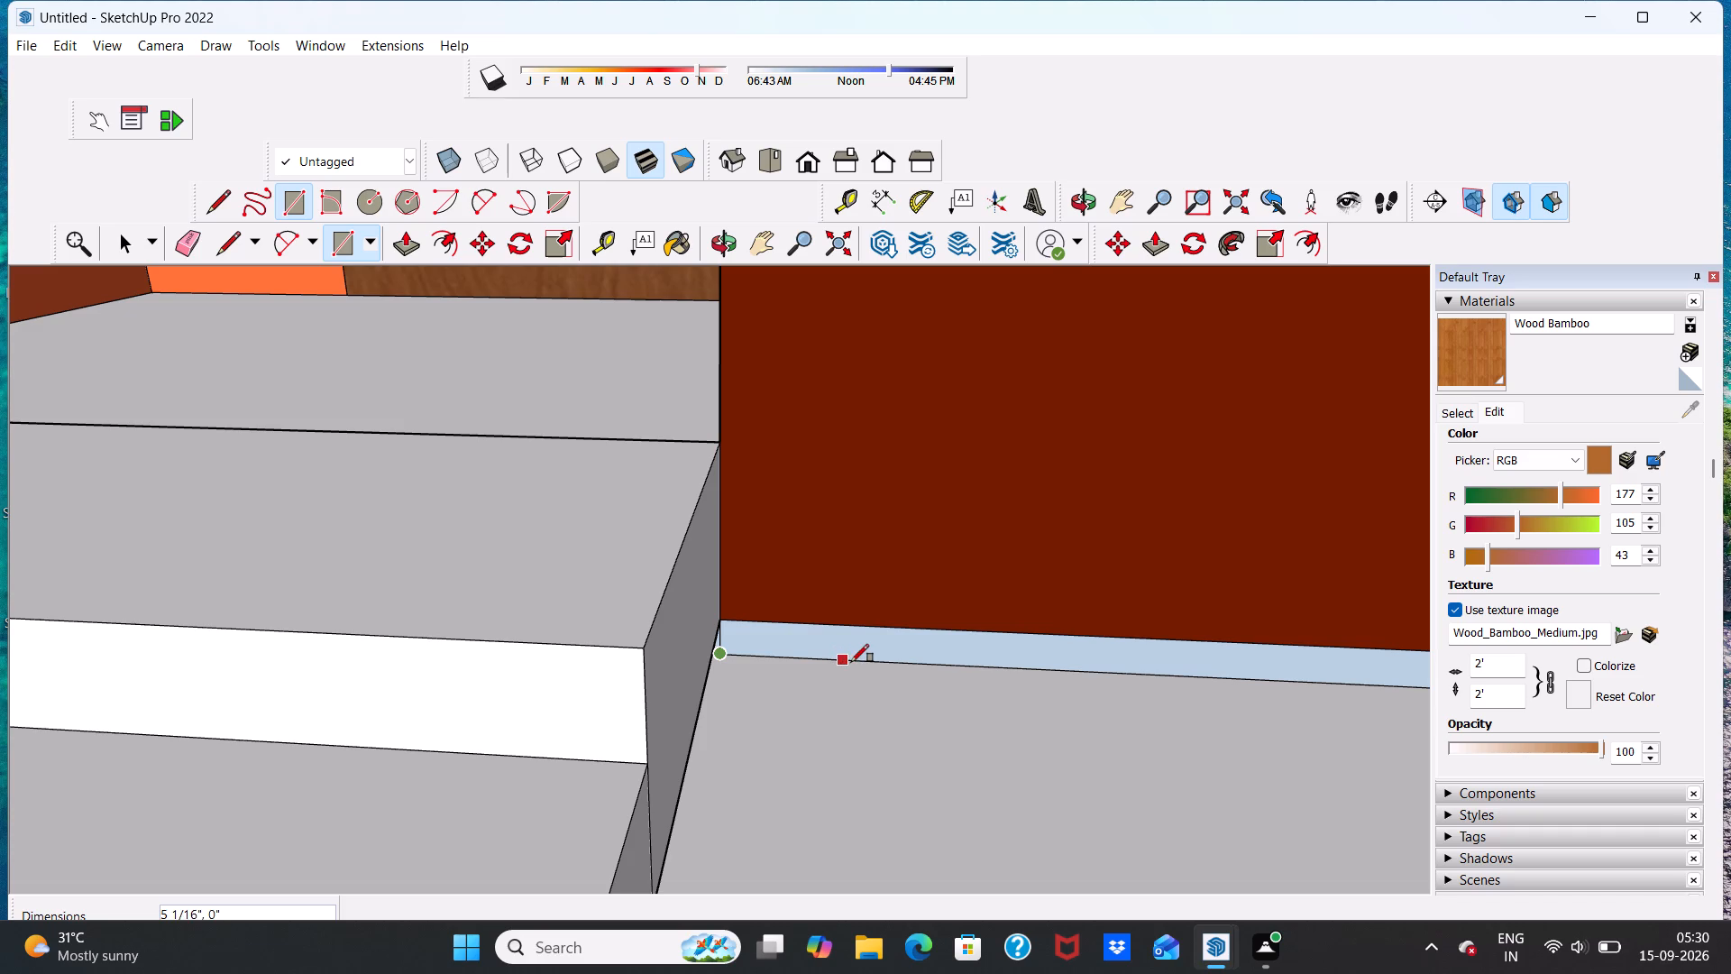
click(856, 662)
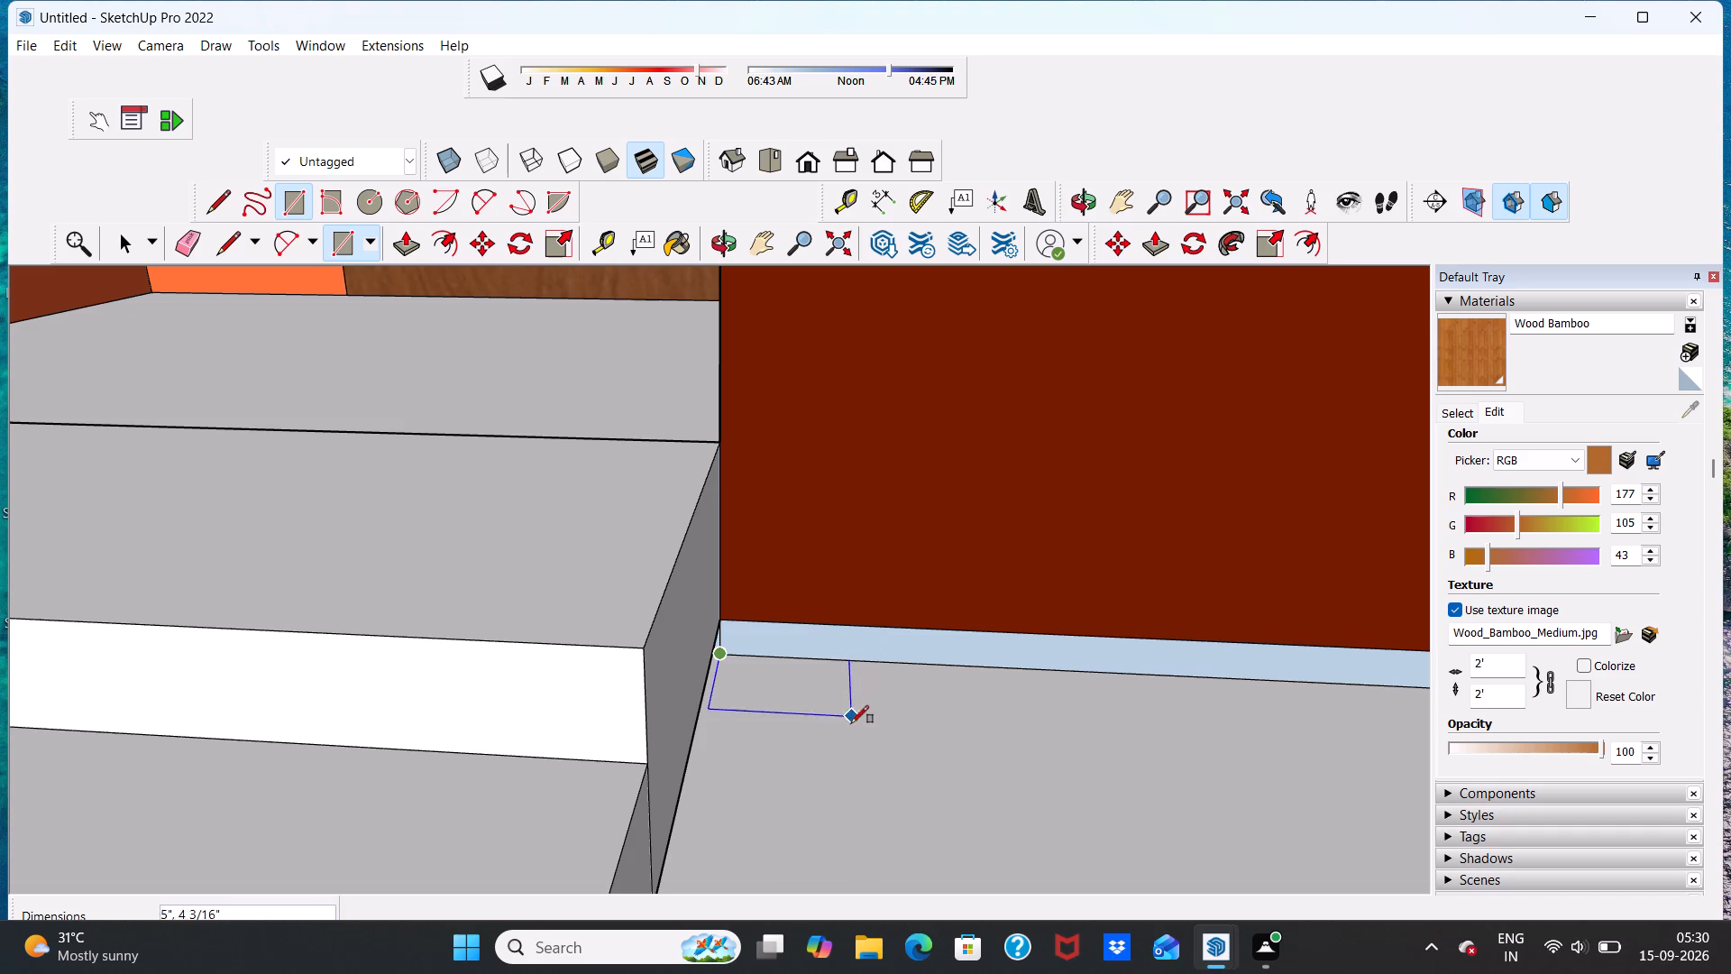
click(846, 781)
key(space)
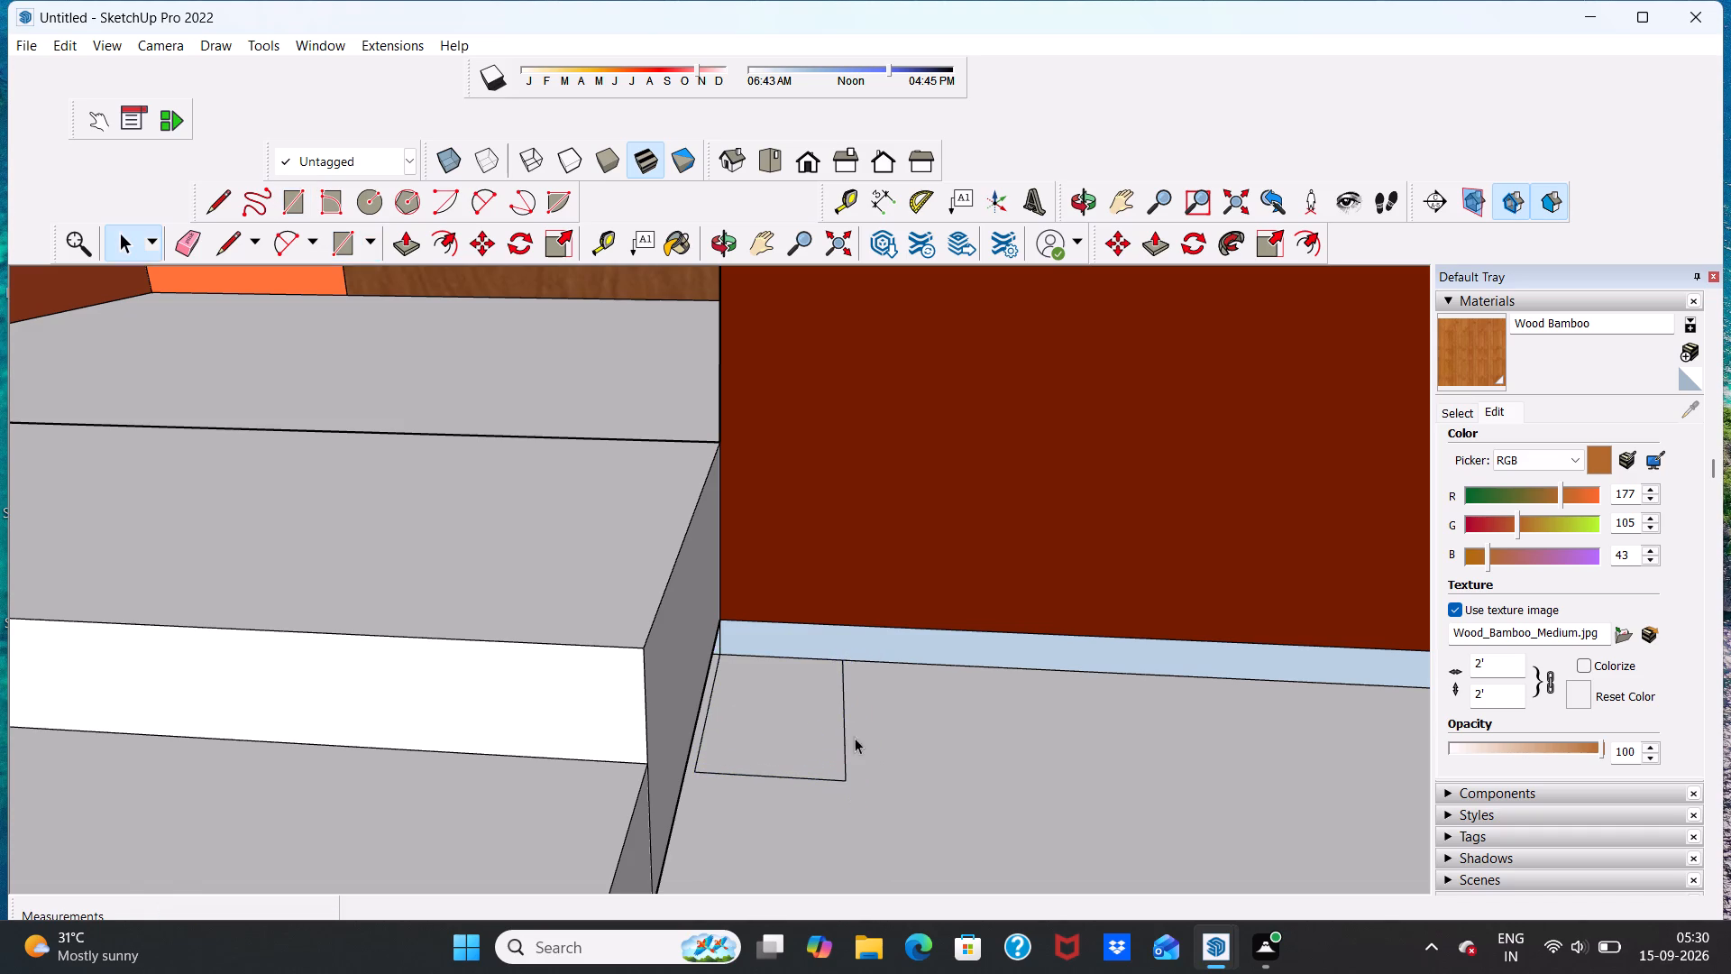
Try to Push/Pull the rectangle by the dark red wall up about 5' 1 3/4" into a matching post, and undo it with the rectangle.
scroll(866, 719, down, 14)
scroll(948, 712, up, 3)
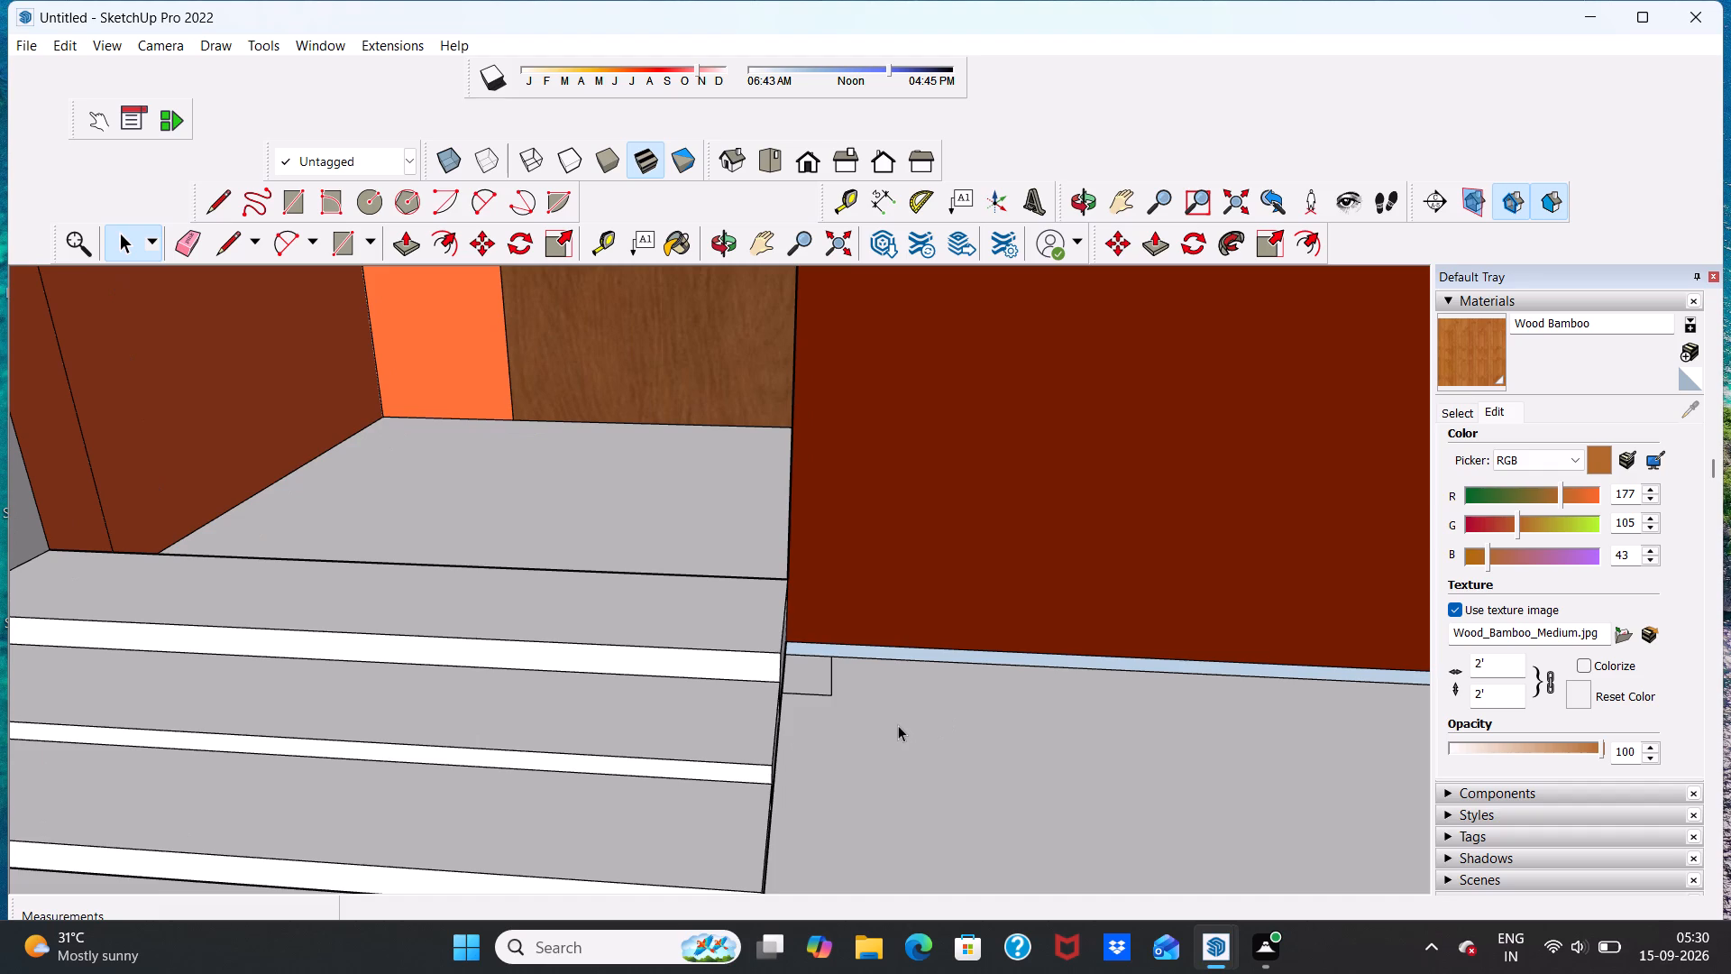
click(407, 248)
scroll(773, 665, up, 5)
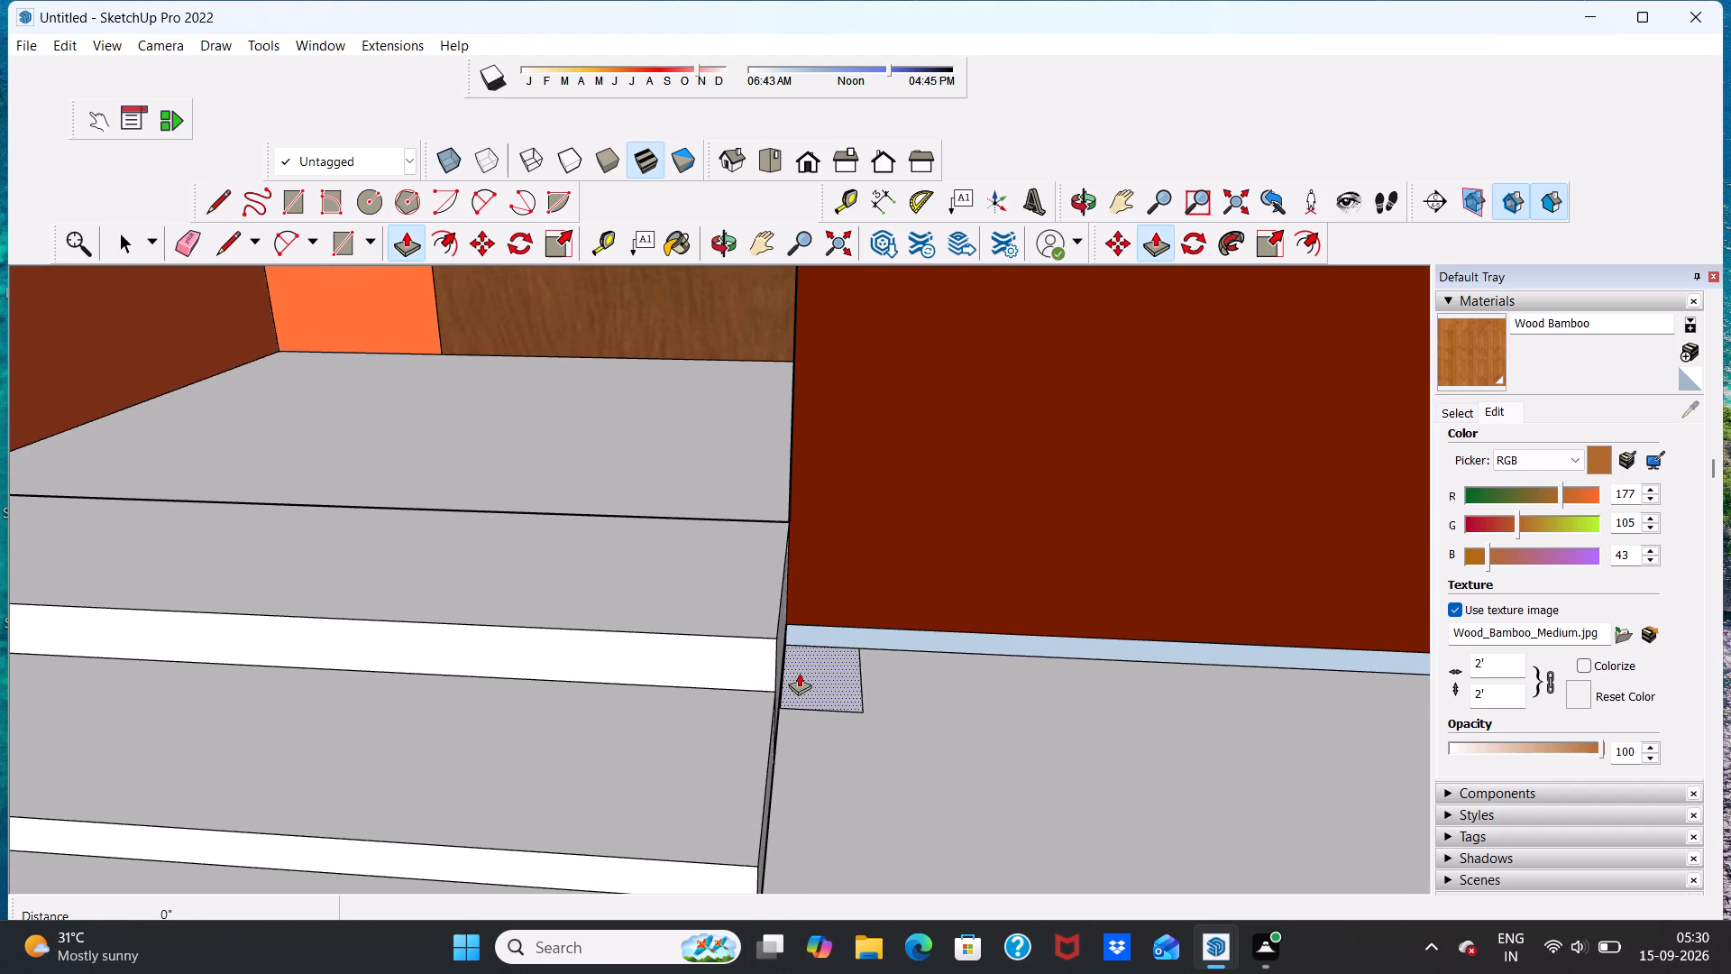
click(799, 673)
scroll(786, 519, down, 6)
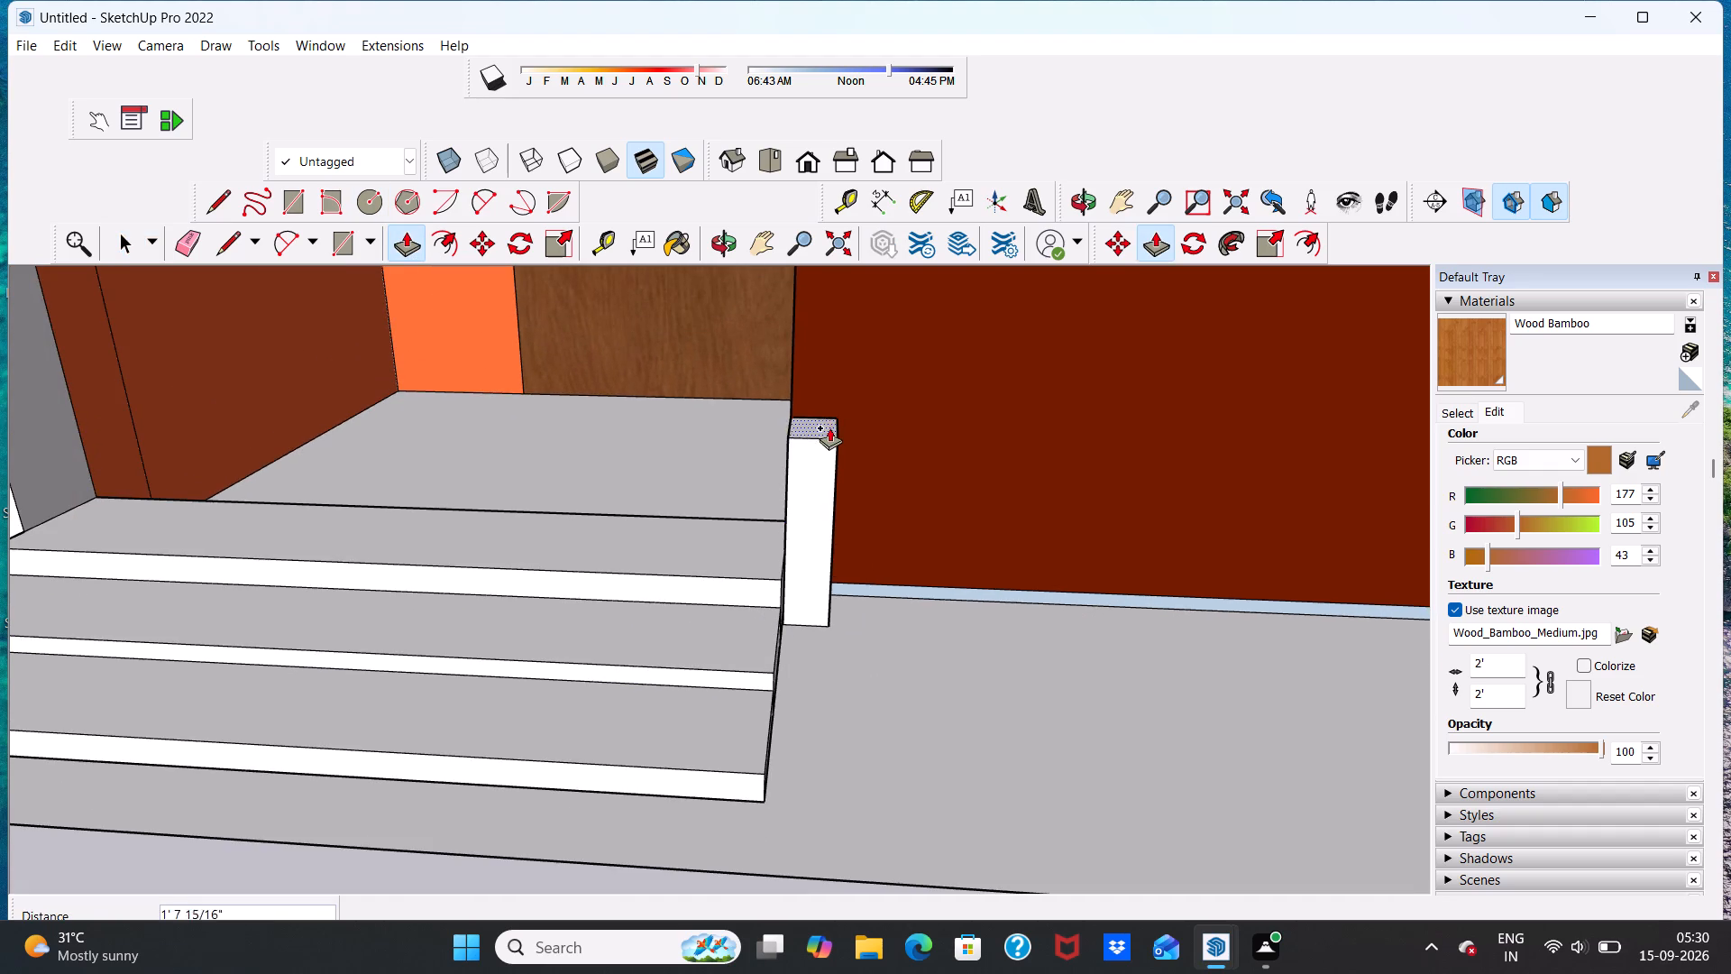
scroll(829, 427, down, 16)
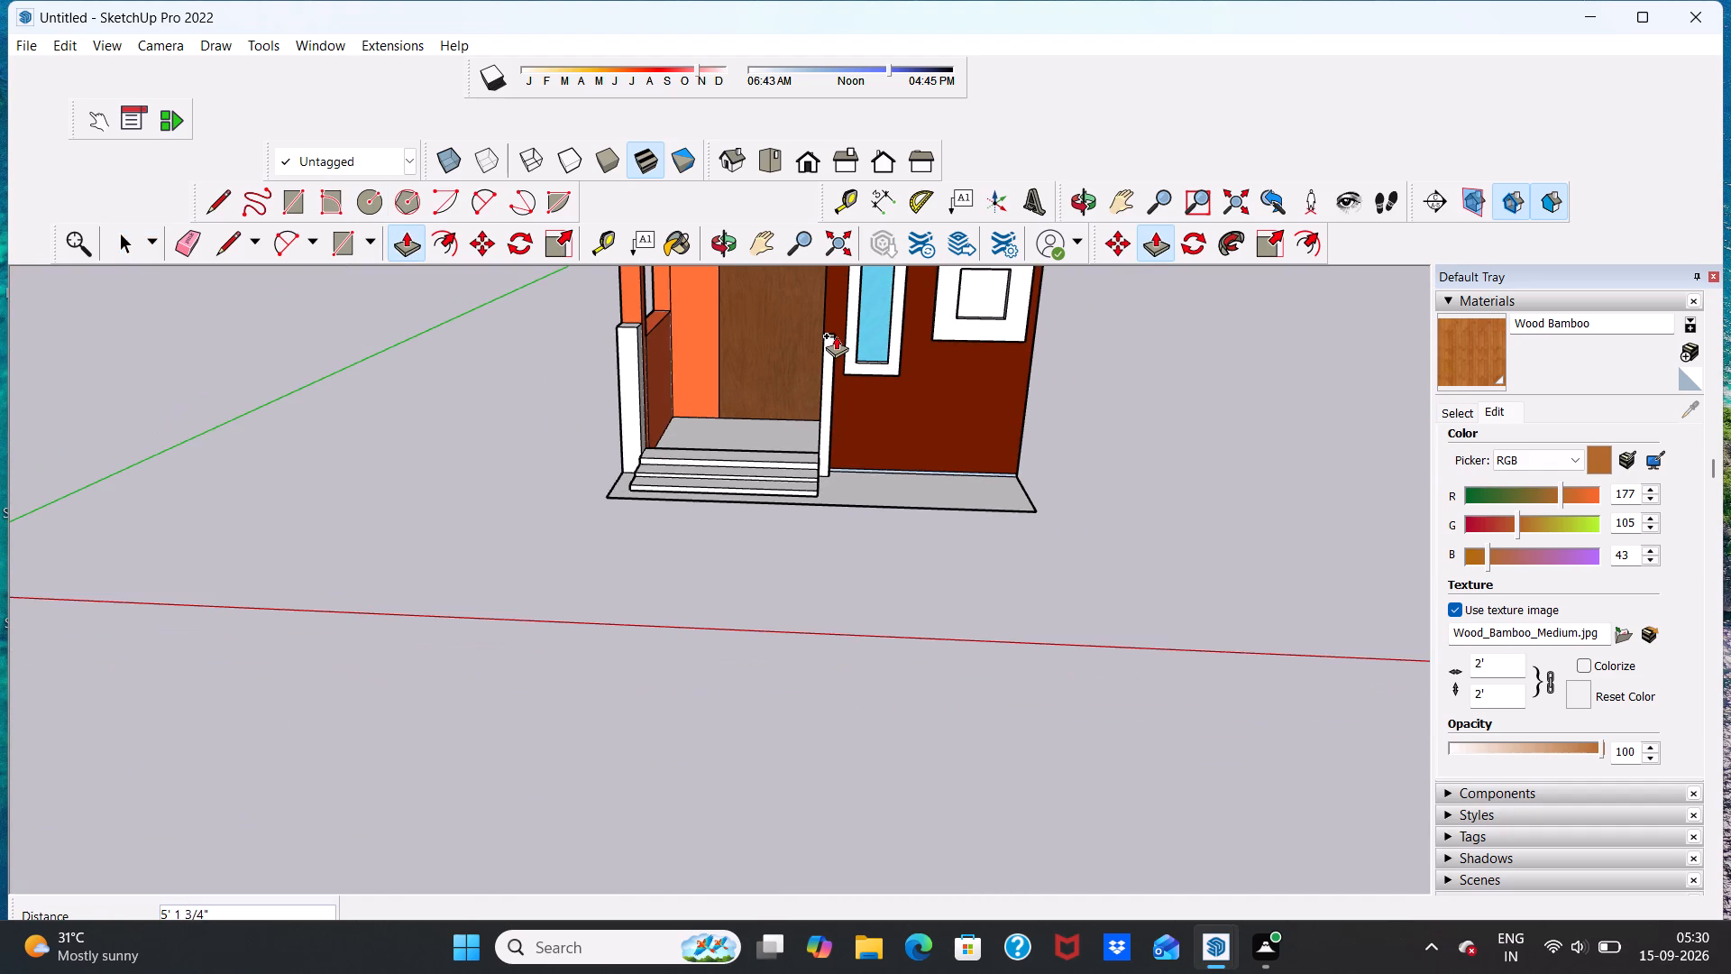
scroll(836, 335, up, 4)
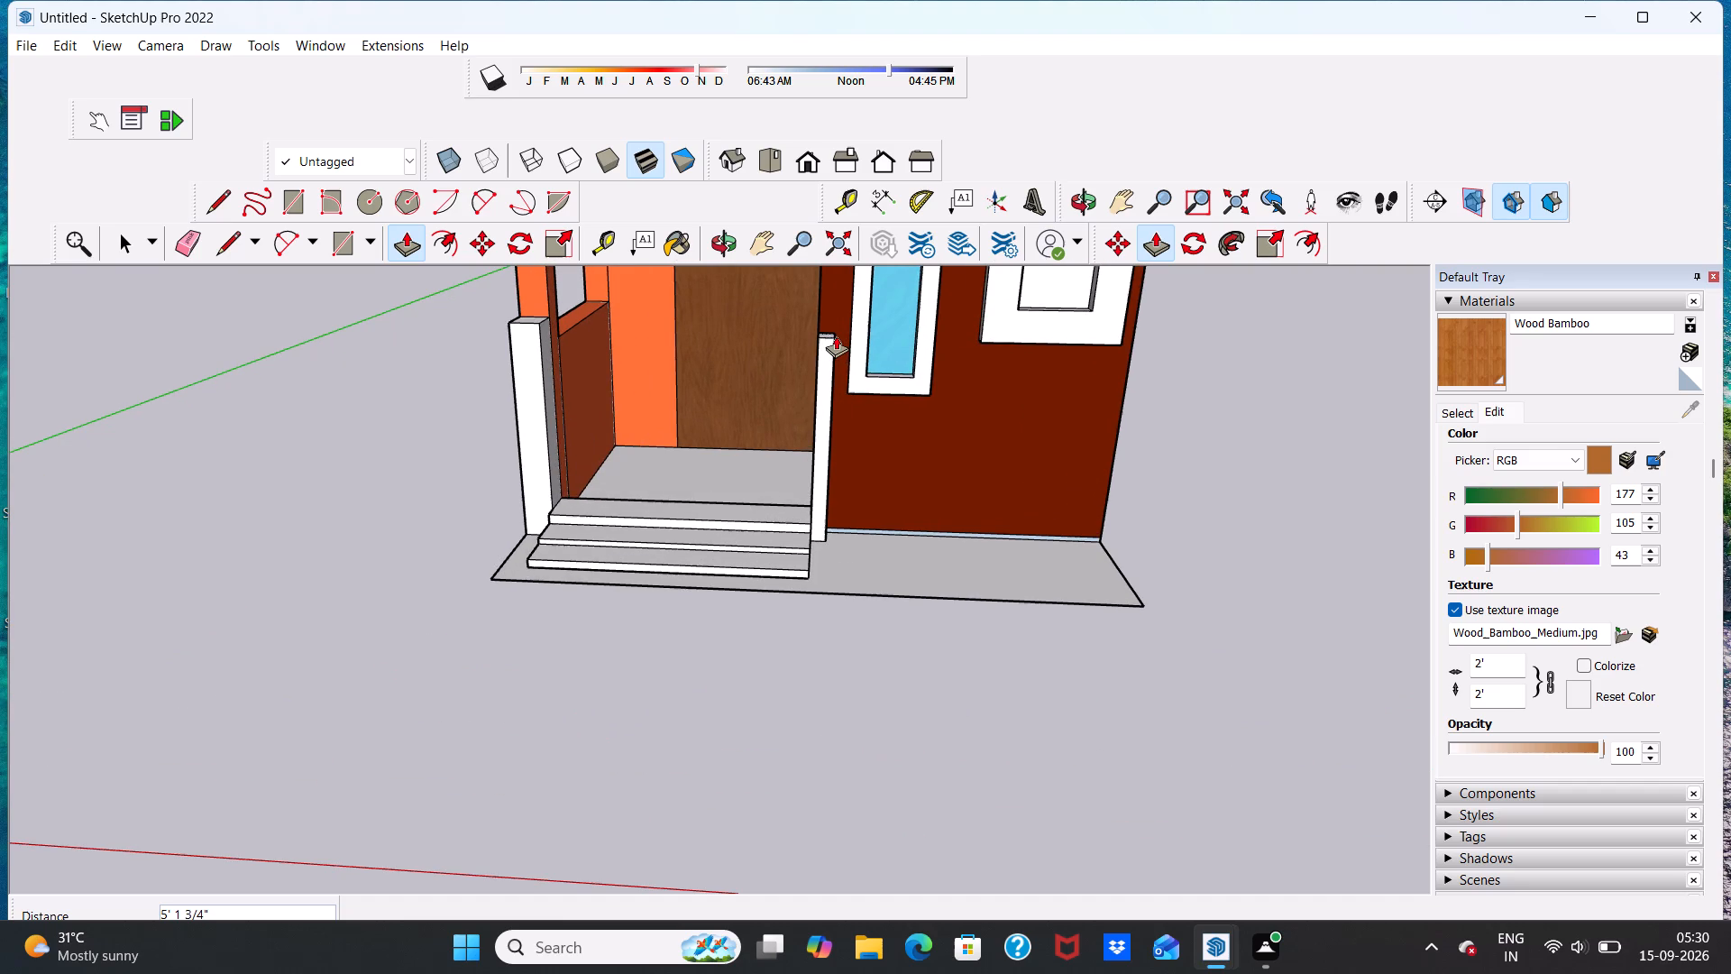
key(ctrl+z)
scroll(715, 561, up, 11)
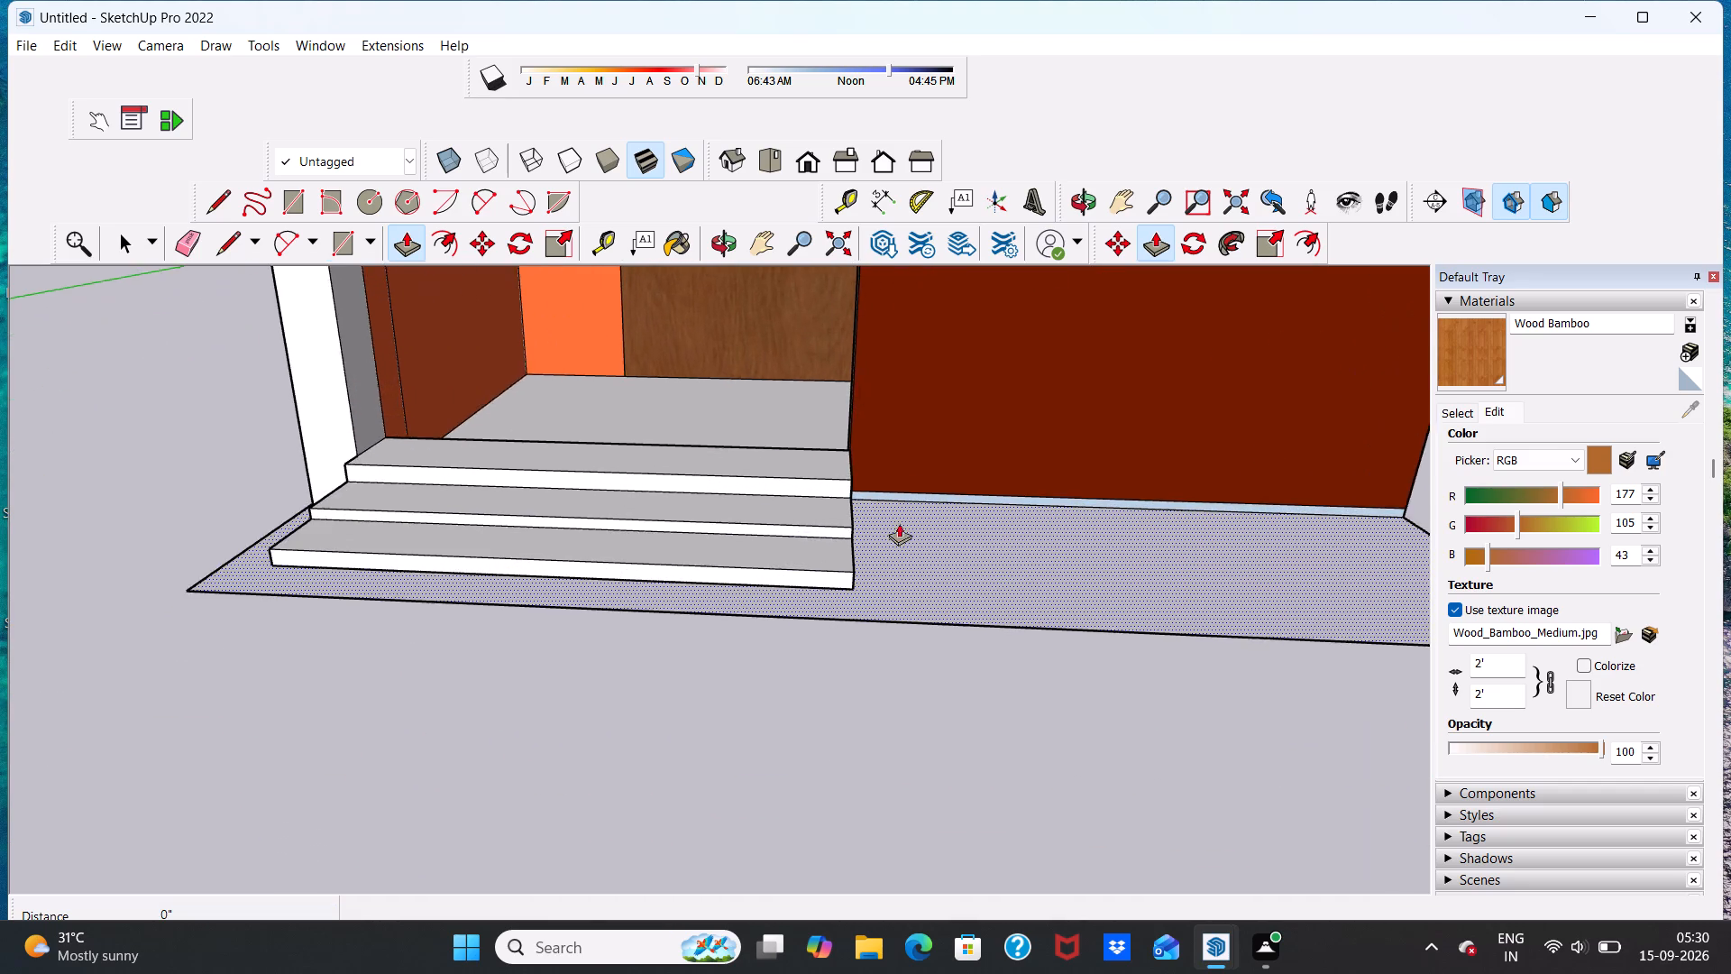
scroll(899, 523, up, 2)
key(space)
Draw a rectangle about 9 5/8" by 7 3/8" on the platform in the corner between the steps and the dark red wall.
middle_drag(875, 551, 877, 738)
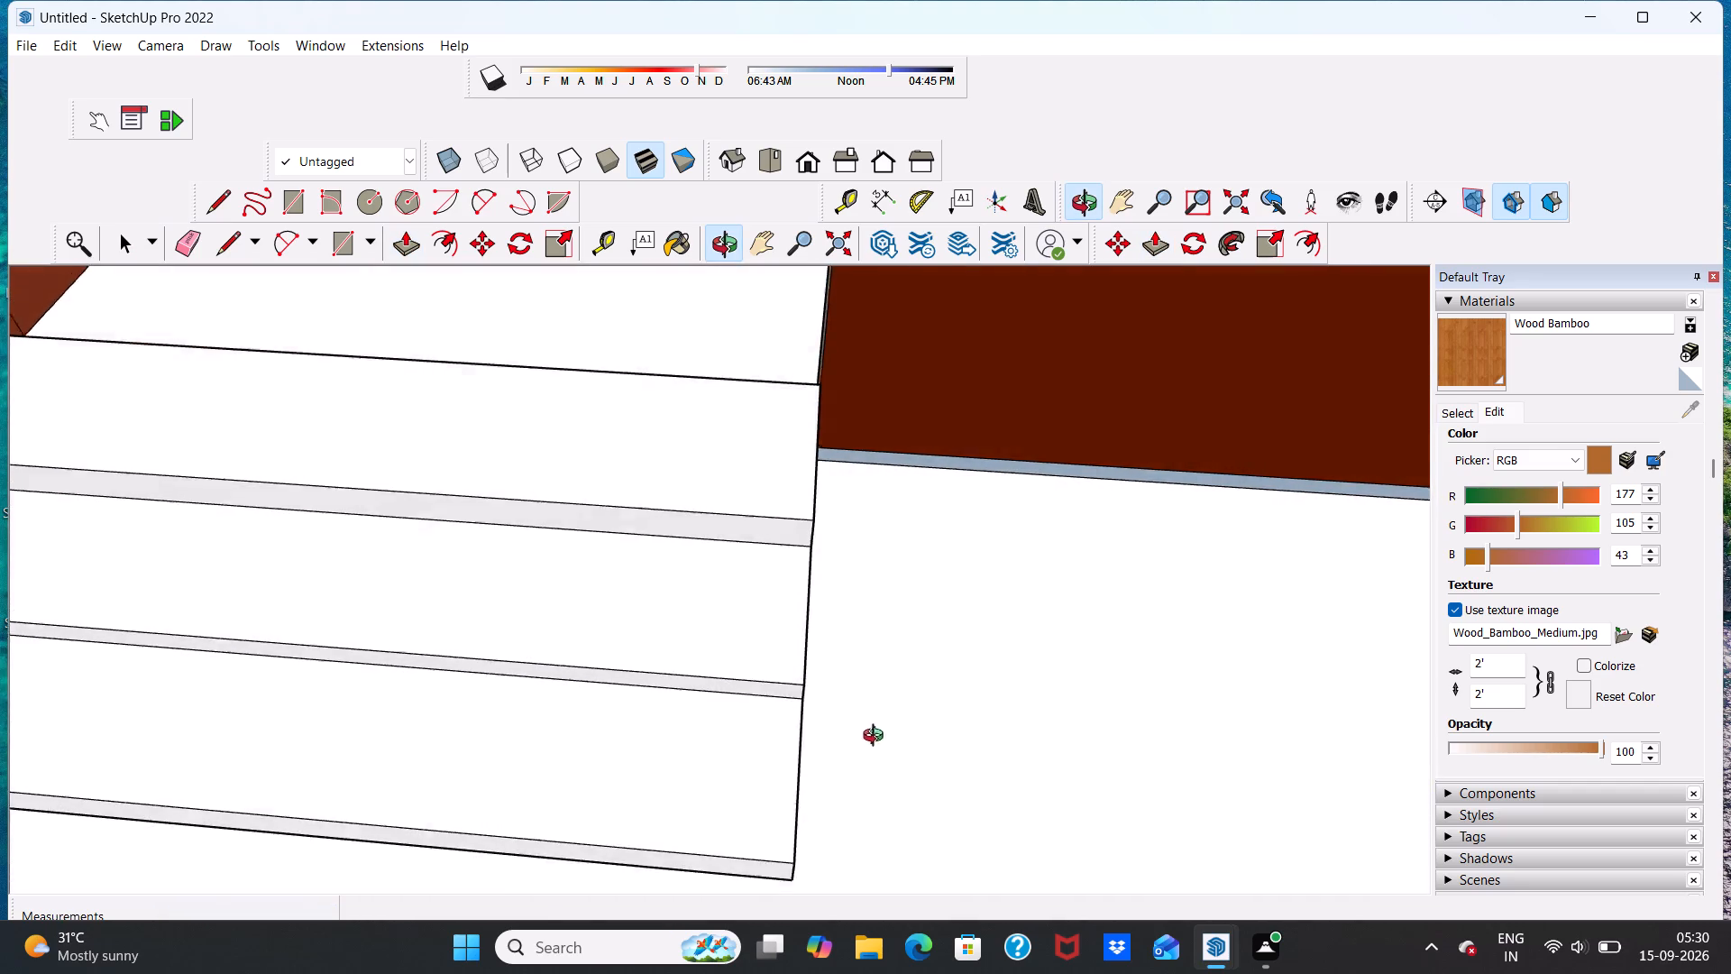
middle_drag(877, 738, 866, 772)
scroll(889, 636, down, 6)
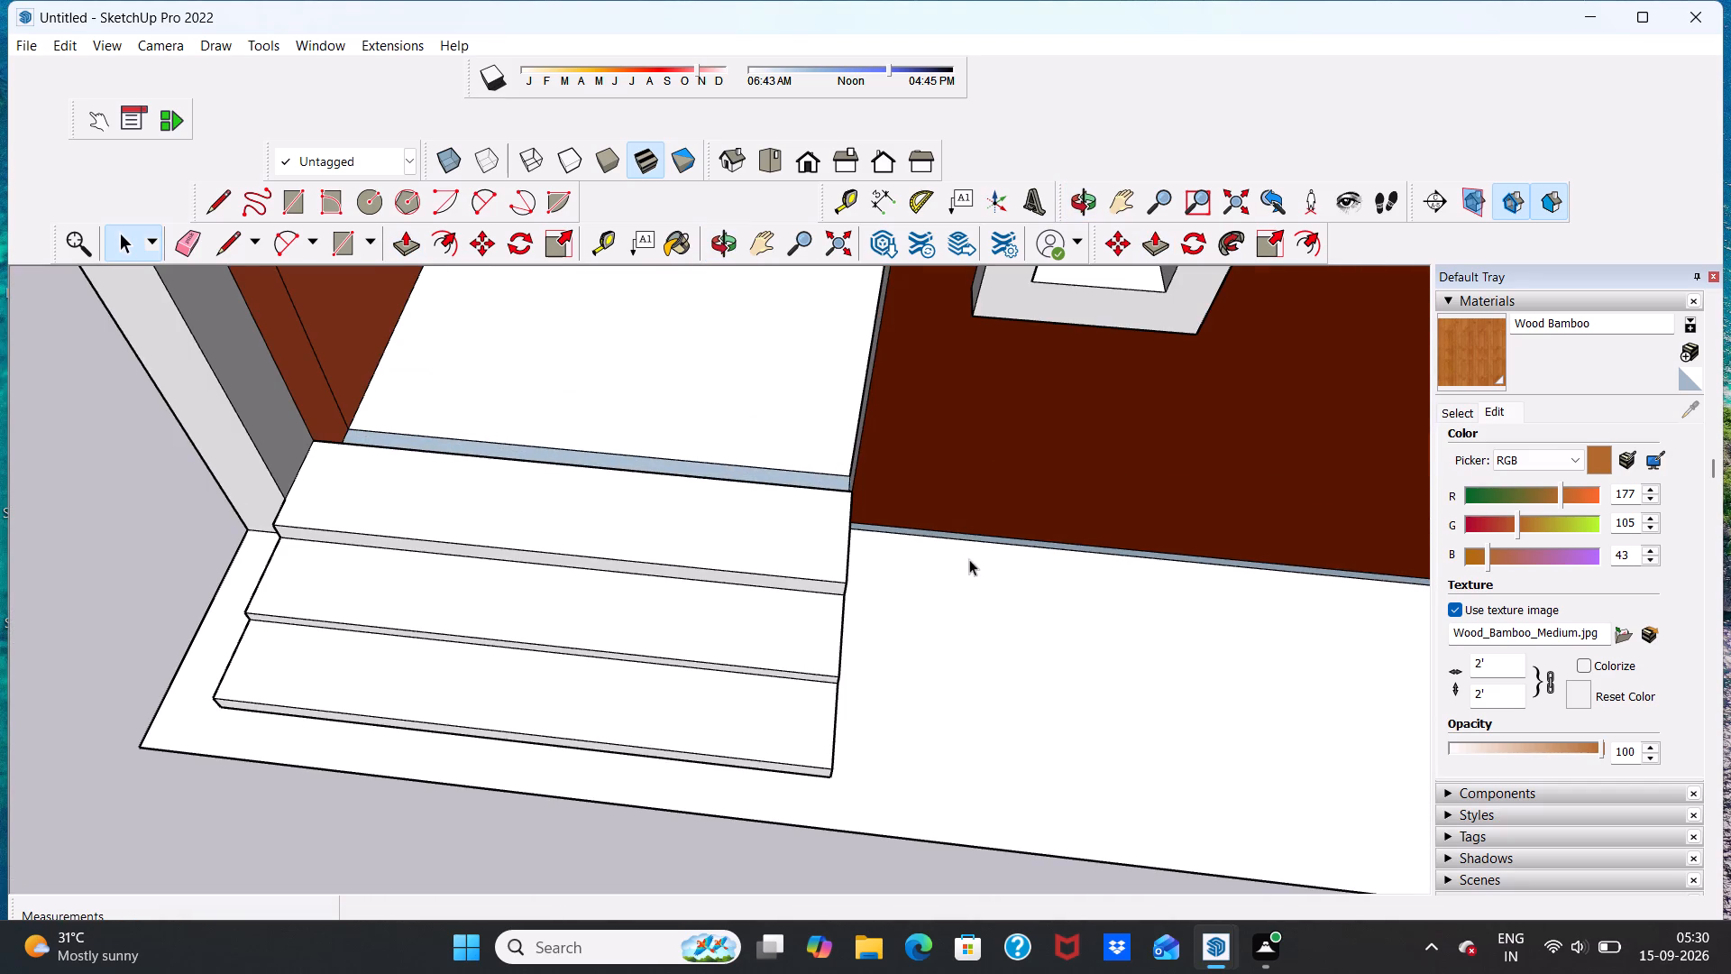
scroll(991, 556, up, 2)
middle_drag(954, 615, 928, 482)
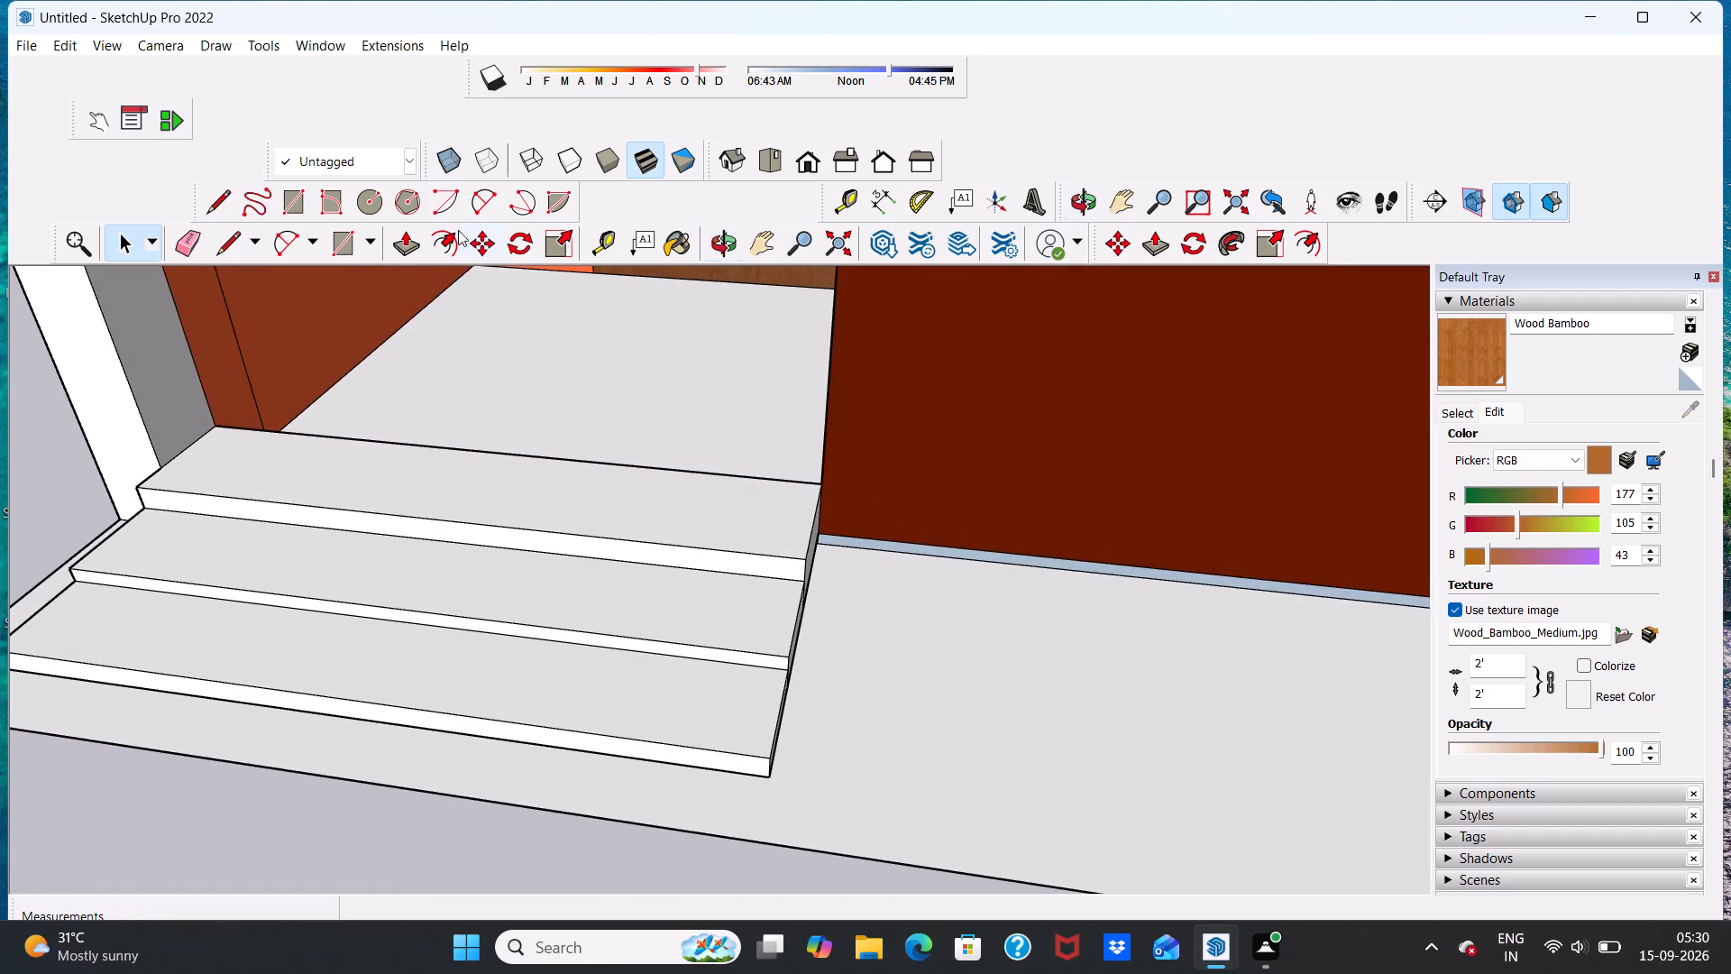
click(288, 199)
scroll(878, 581, up, 10)
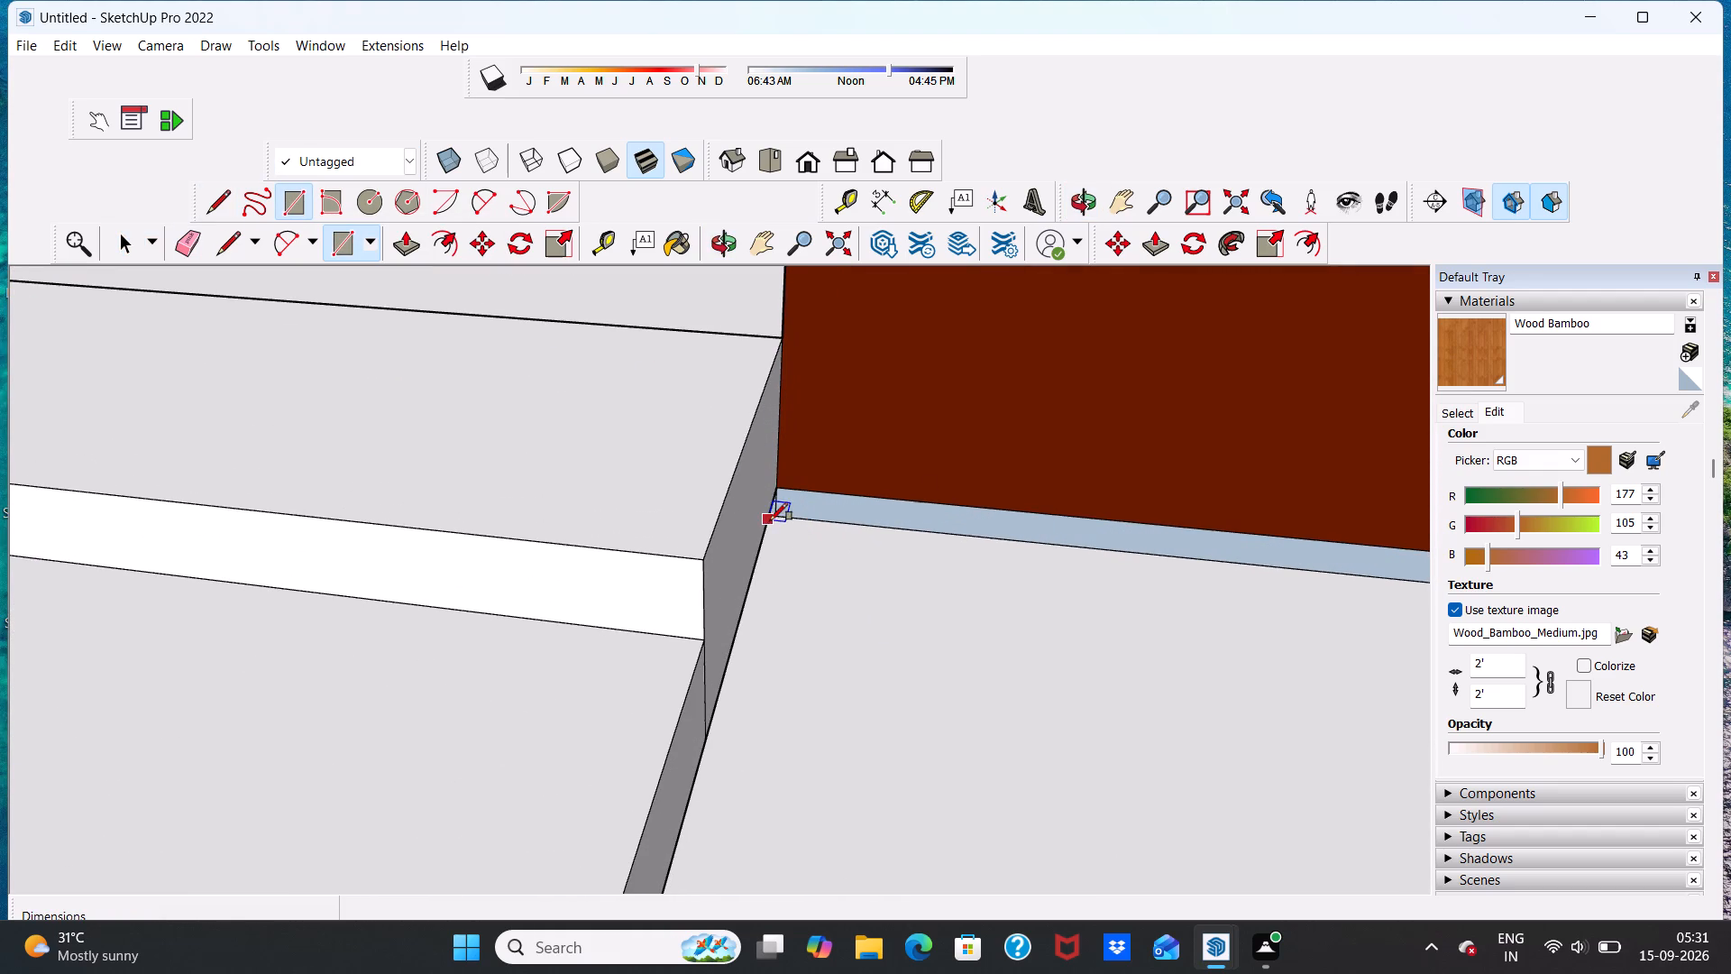
click(777, 519)
click(954, 531)
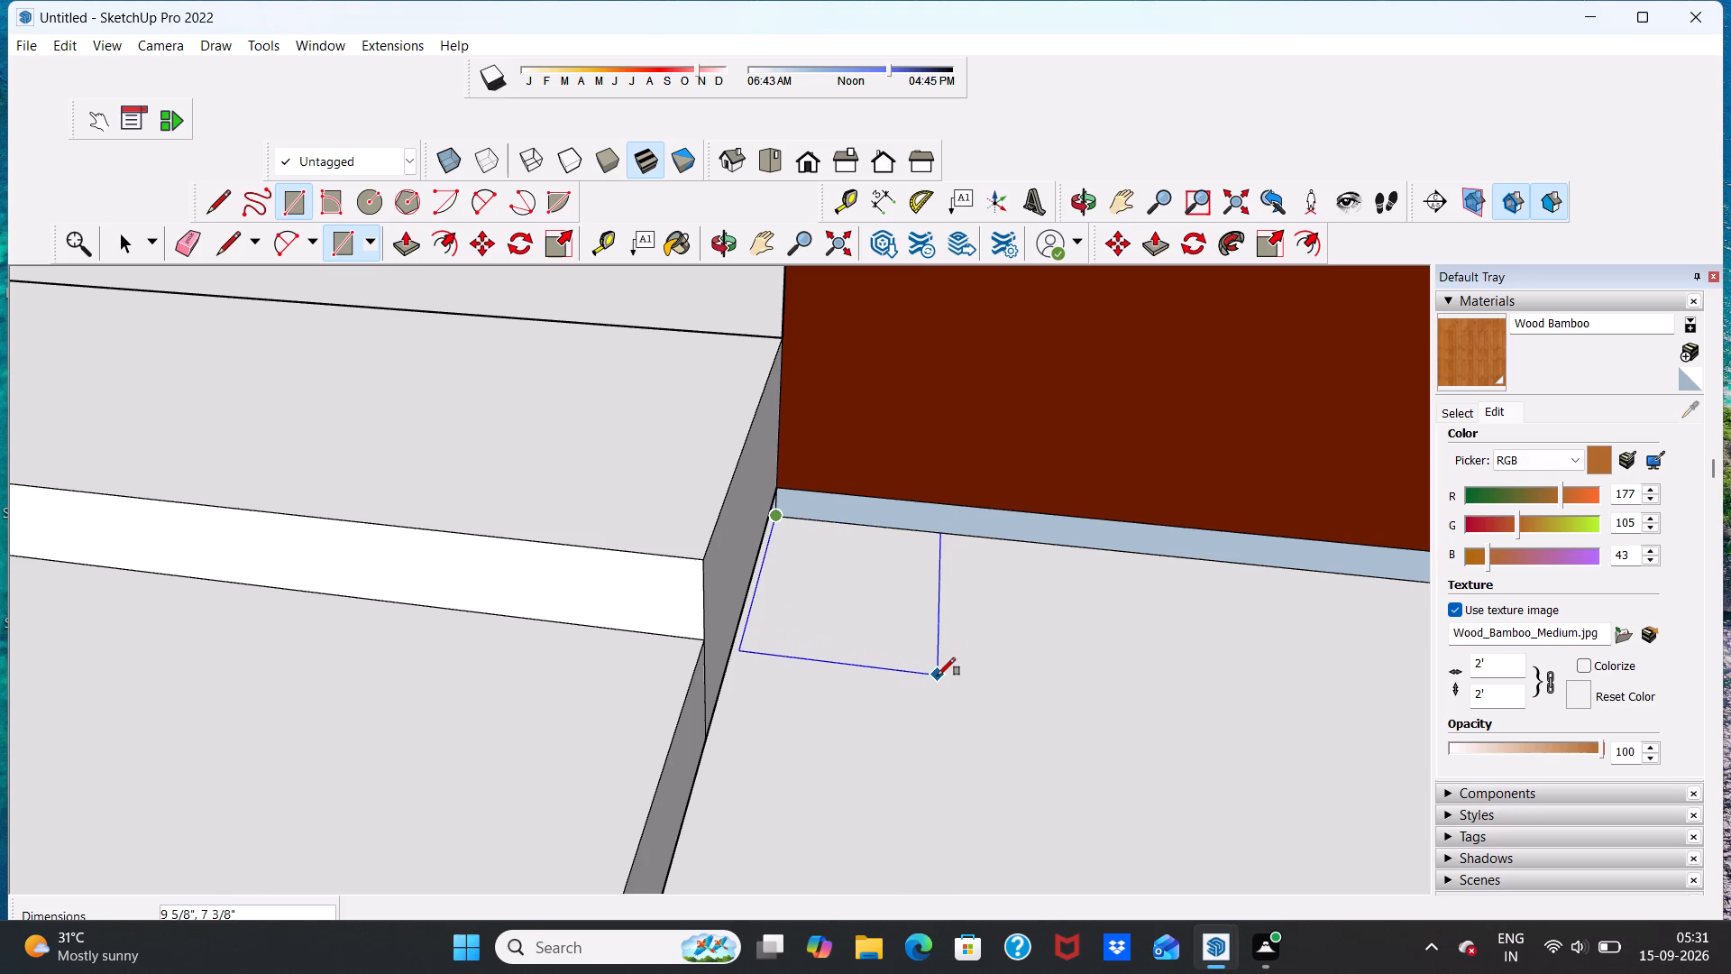
click(938, 675)
key(space)
Push/Pull the rectangle by the dark red wall up about 5' 5", level with the top of the opposite post.
scroll(901, 670, down, 20)
scroll(901, 670, down, 4)
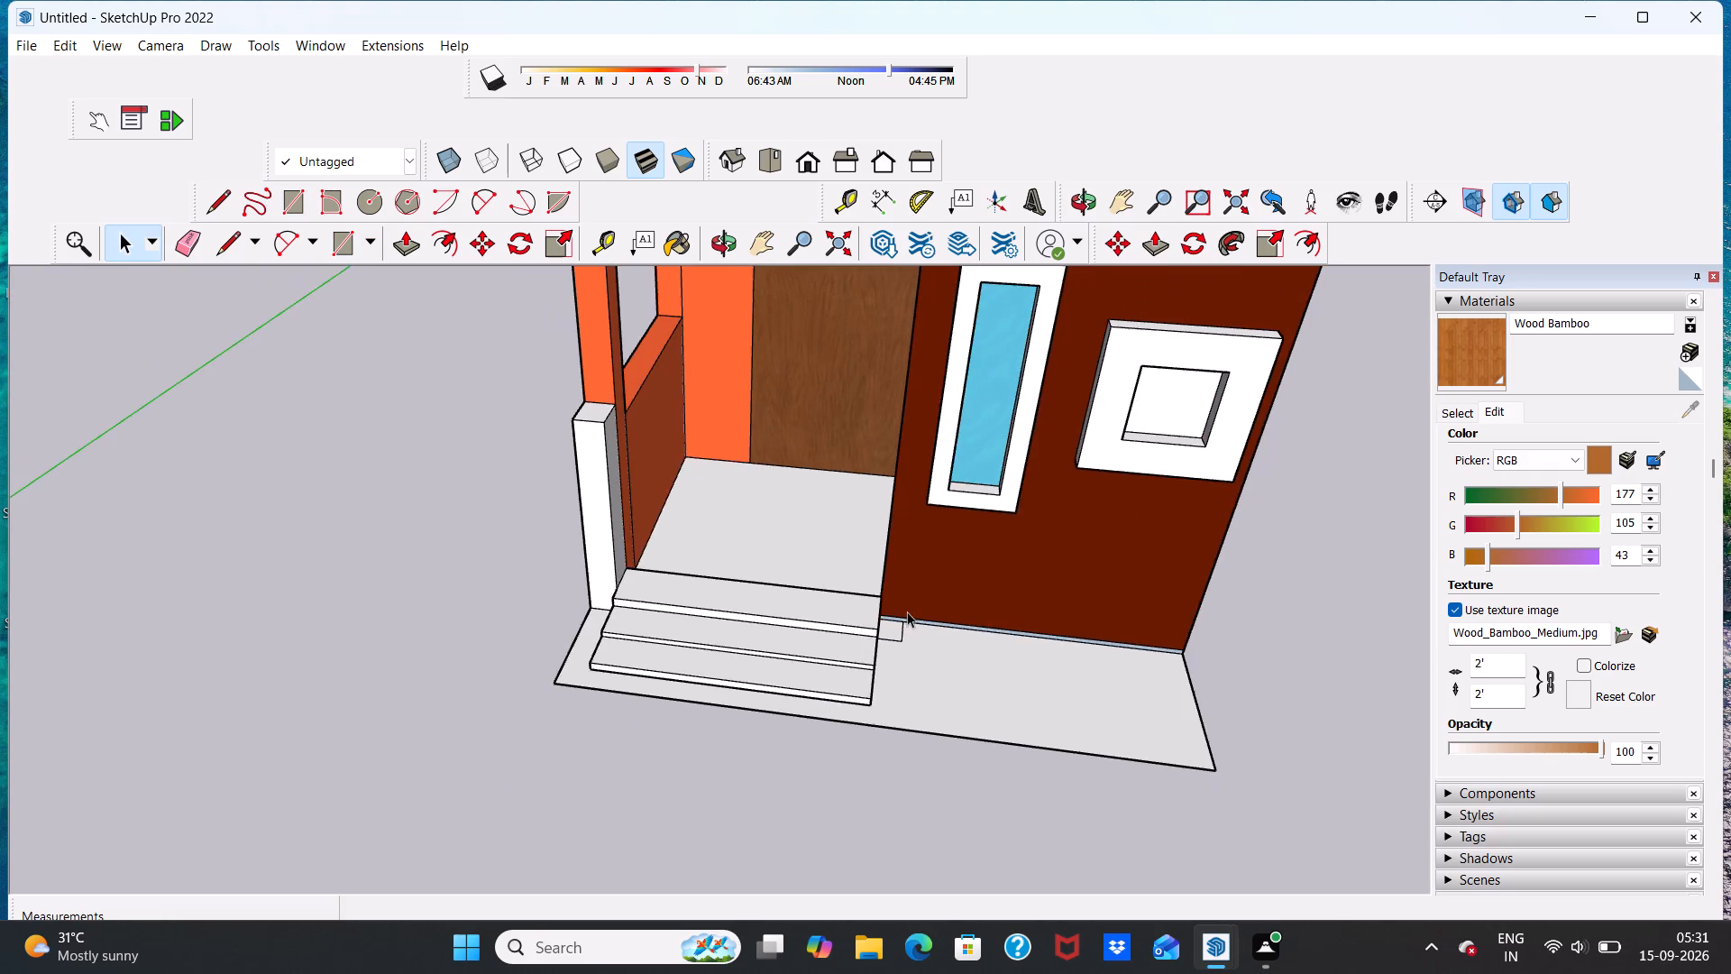
scroll(897, 636, up, 6)
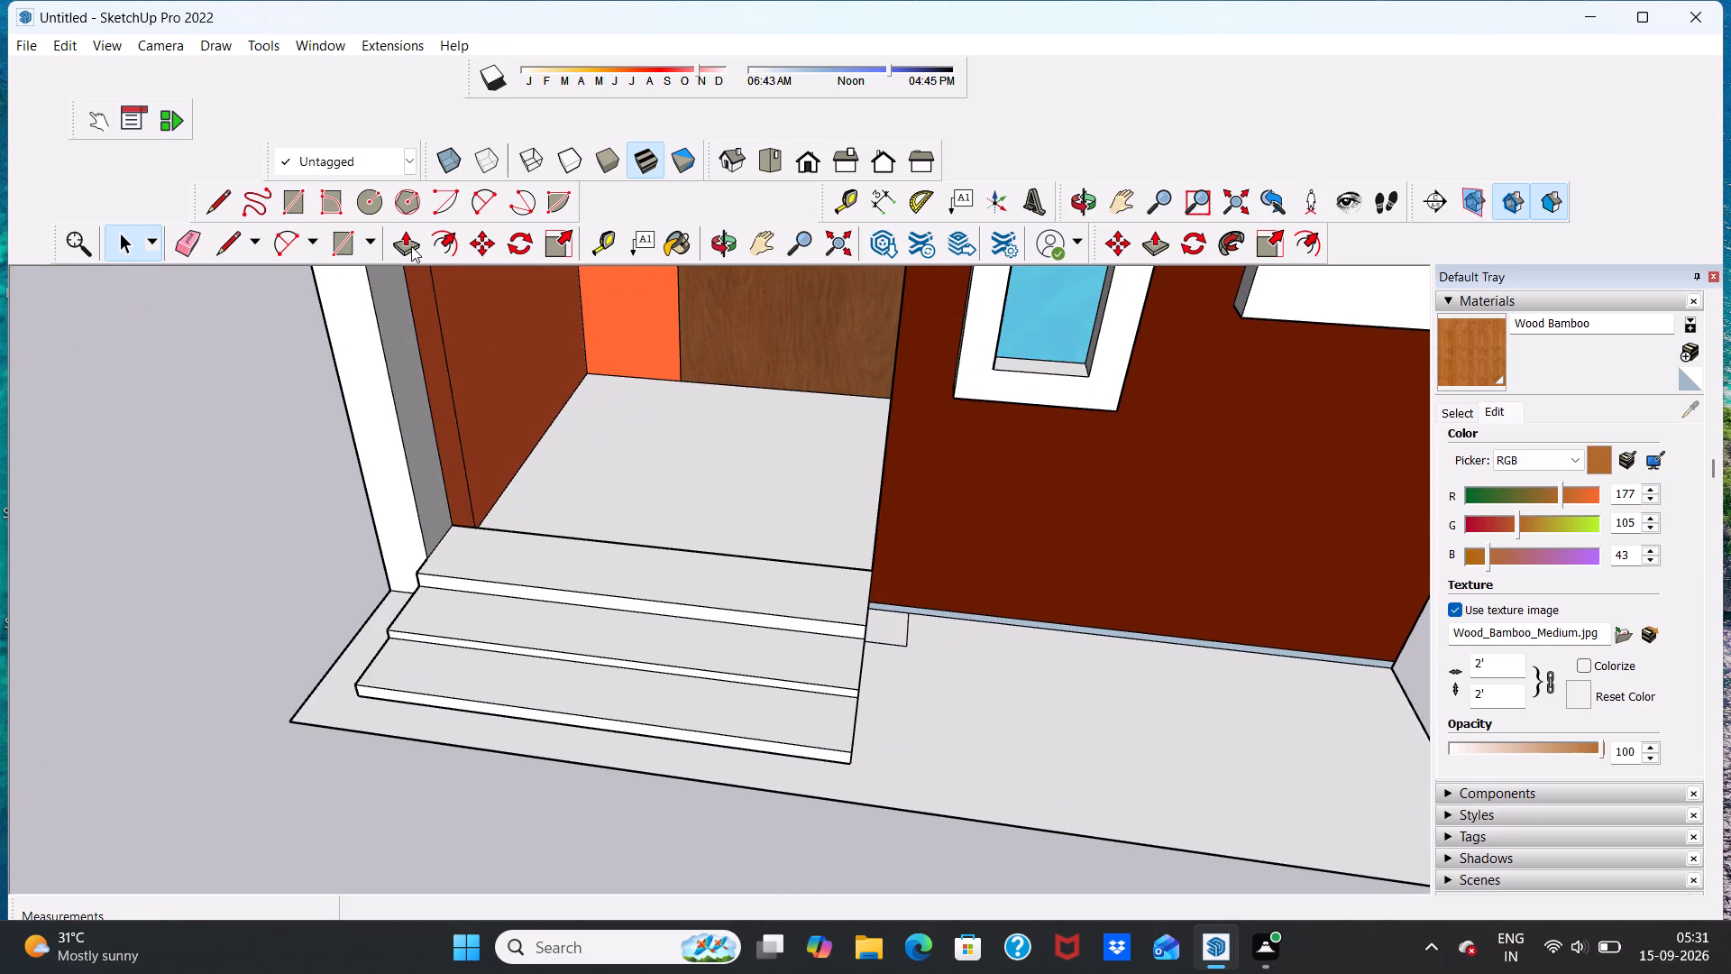
click(411, 246)
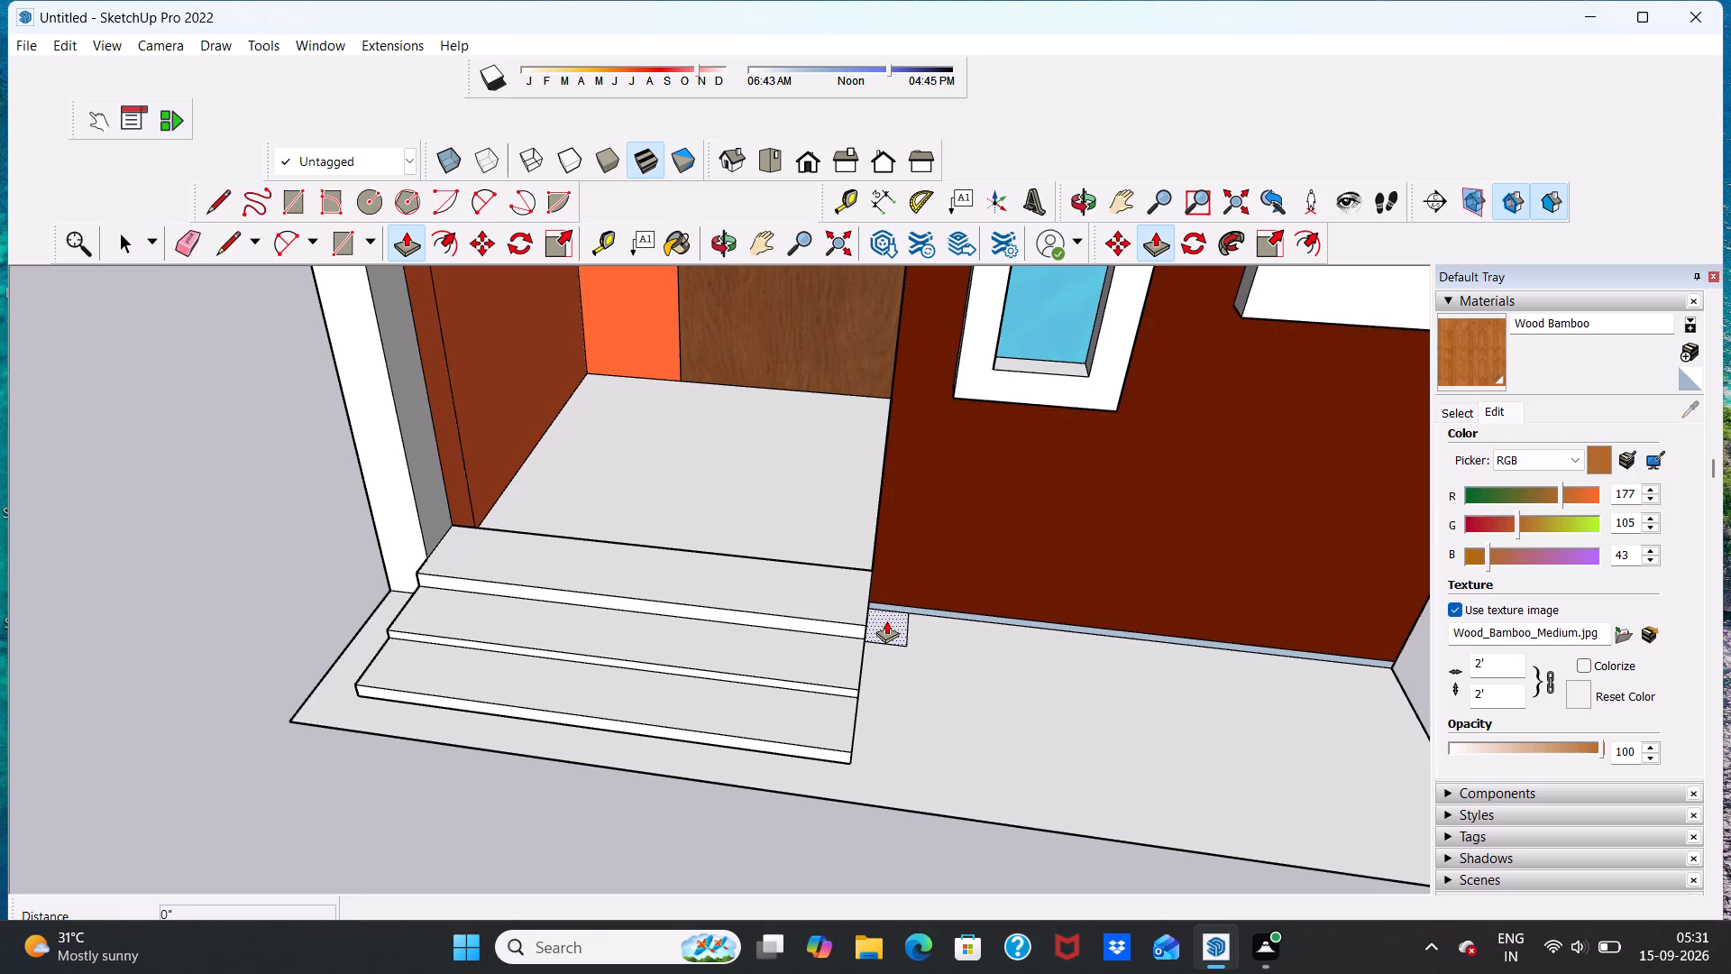
click(886, 620)
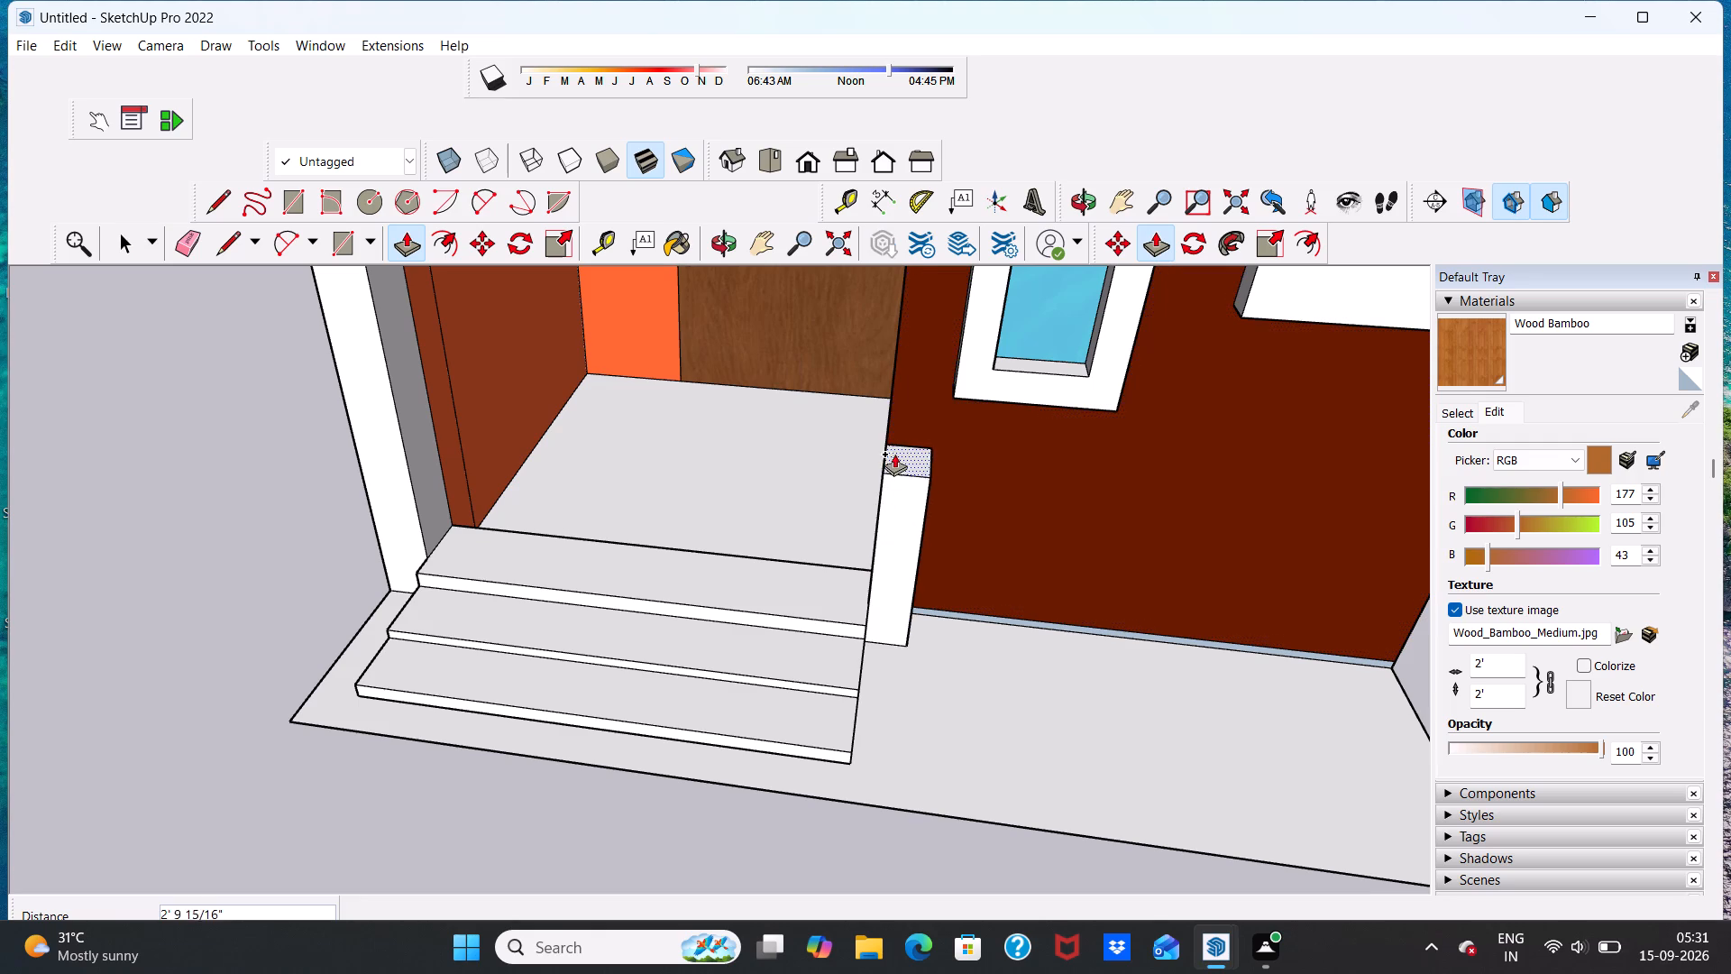
scroll(894, 454, down, 12)
scroll(913, 368, up, 4)
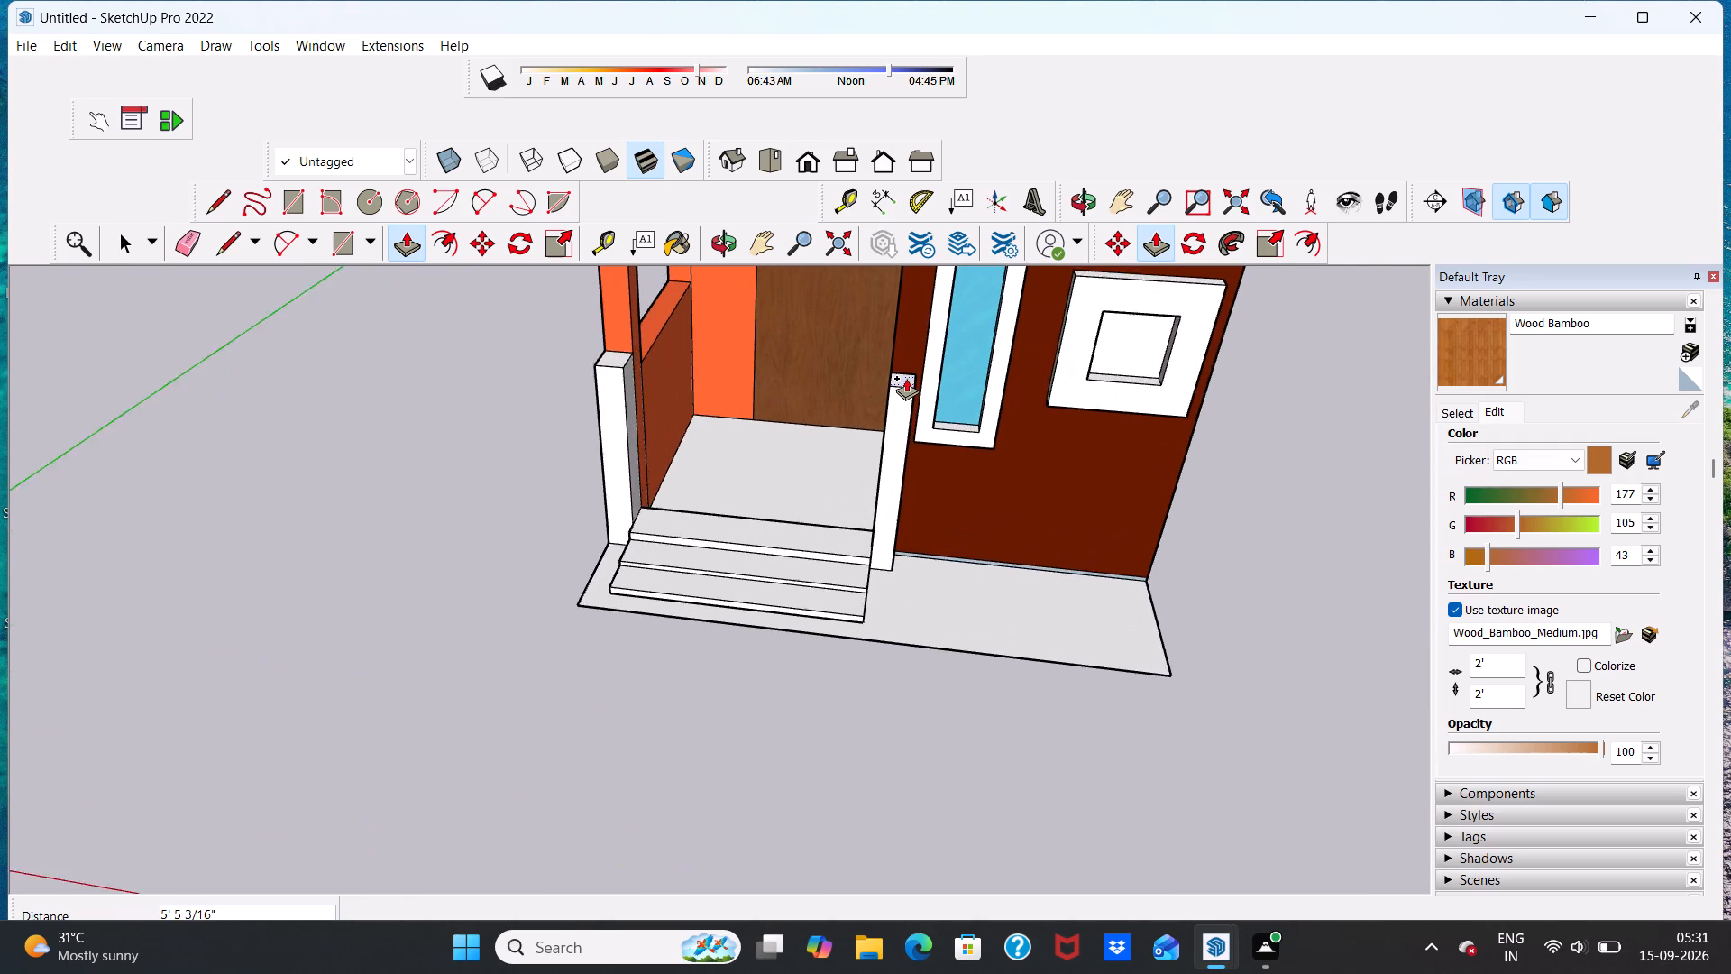
scroll(906, 378, up, 3)
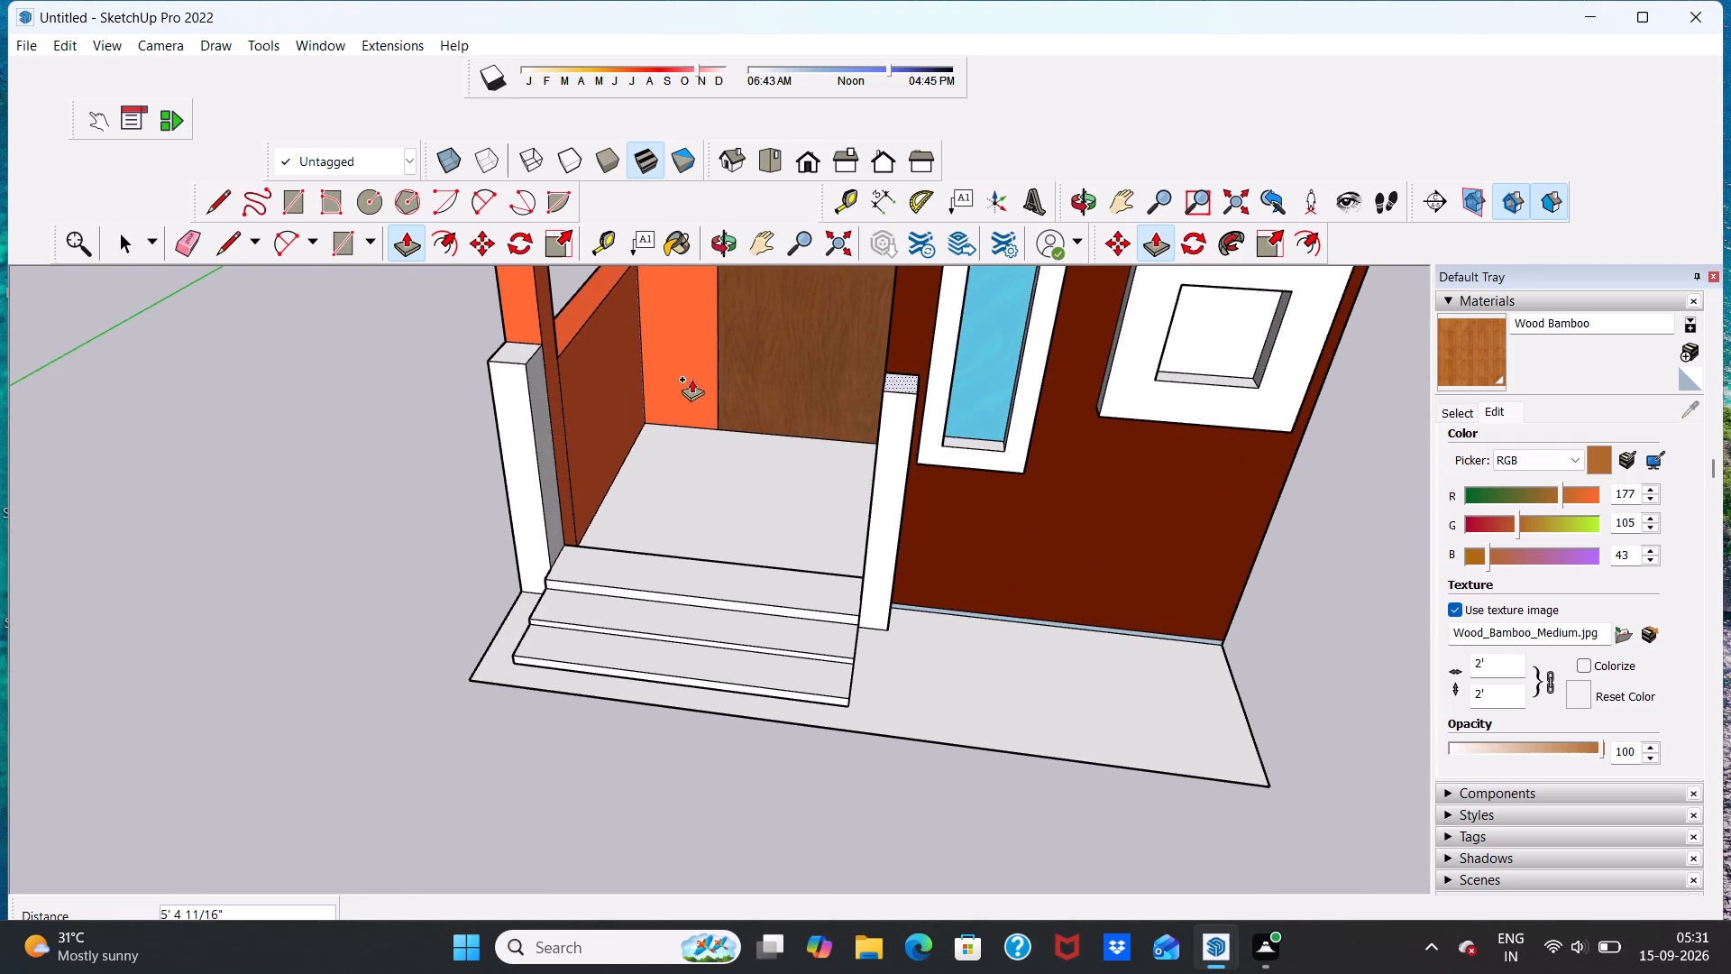
click(530, 360)
key(space)
Examine the two posts flanking the entrance steps from several distances and angles.
scroll(632, 358, down, 9)
scroll(737, 370, up, 6)
middle_drag(734, 417, 826, 352)
scroll(734, 418, up, 1)
scroll(786, 331, up, 4)
scroll(724, 345, down, 11)
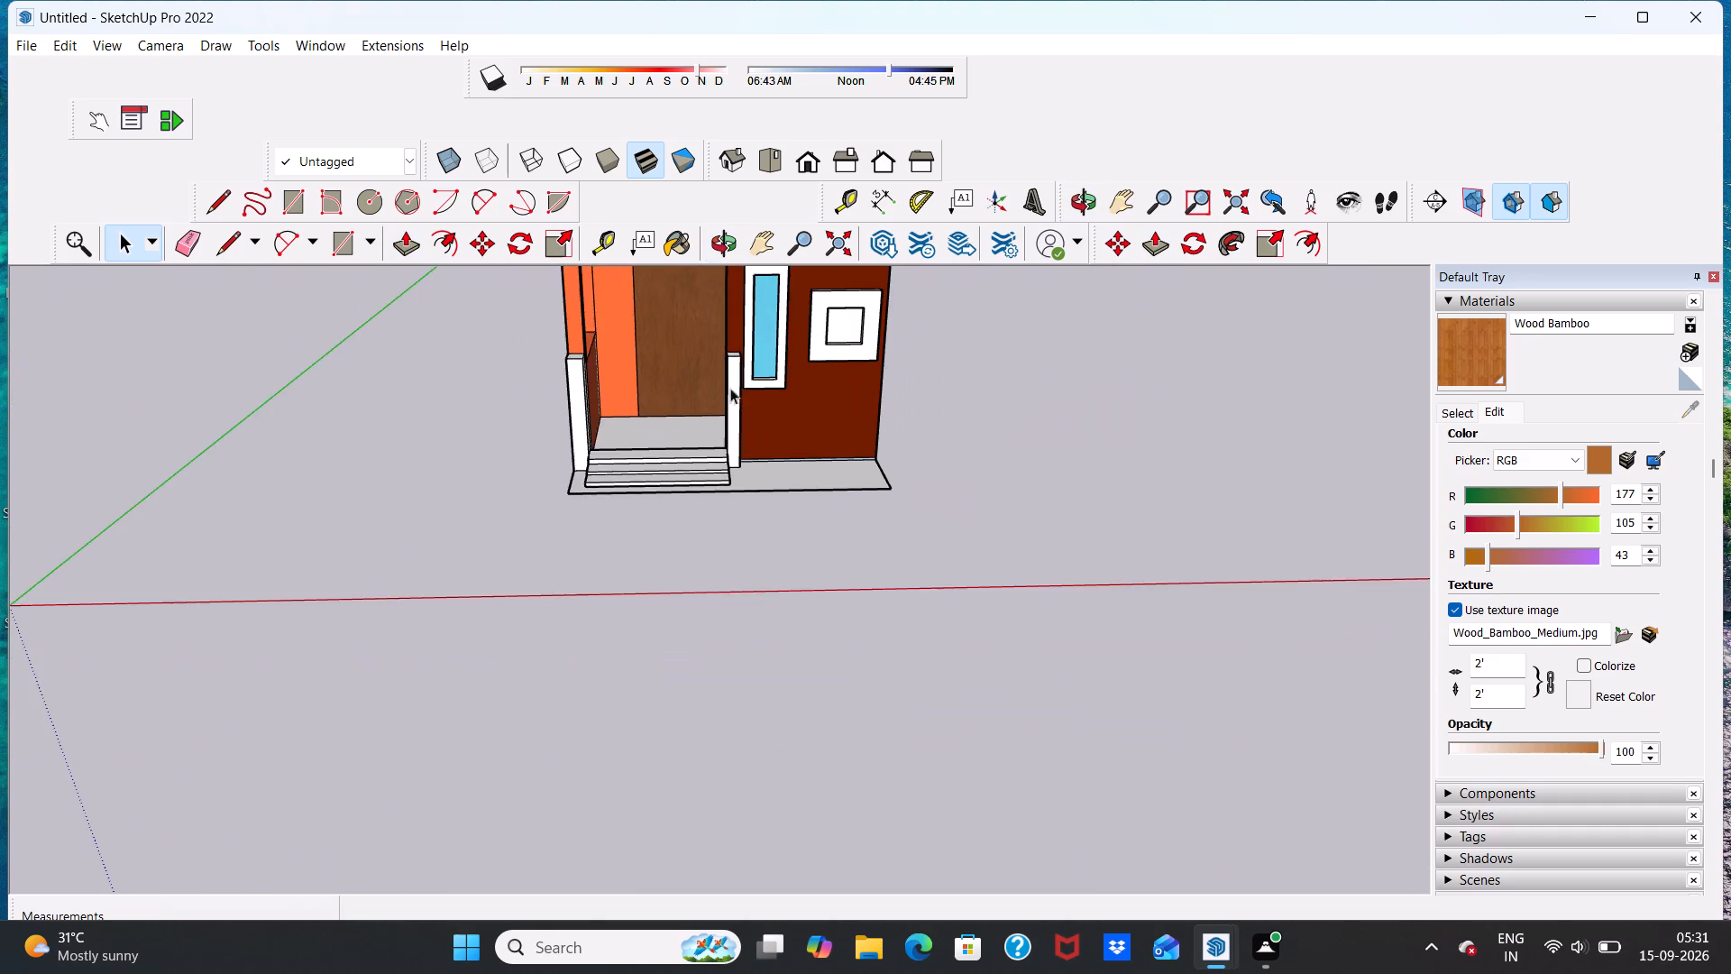
scroll(740, 341, up, 13)
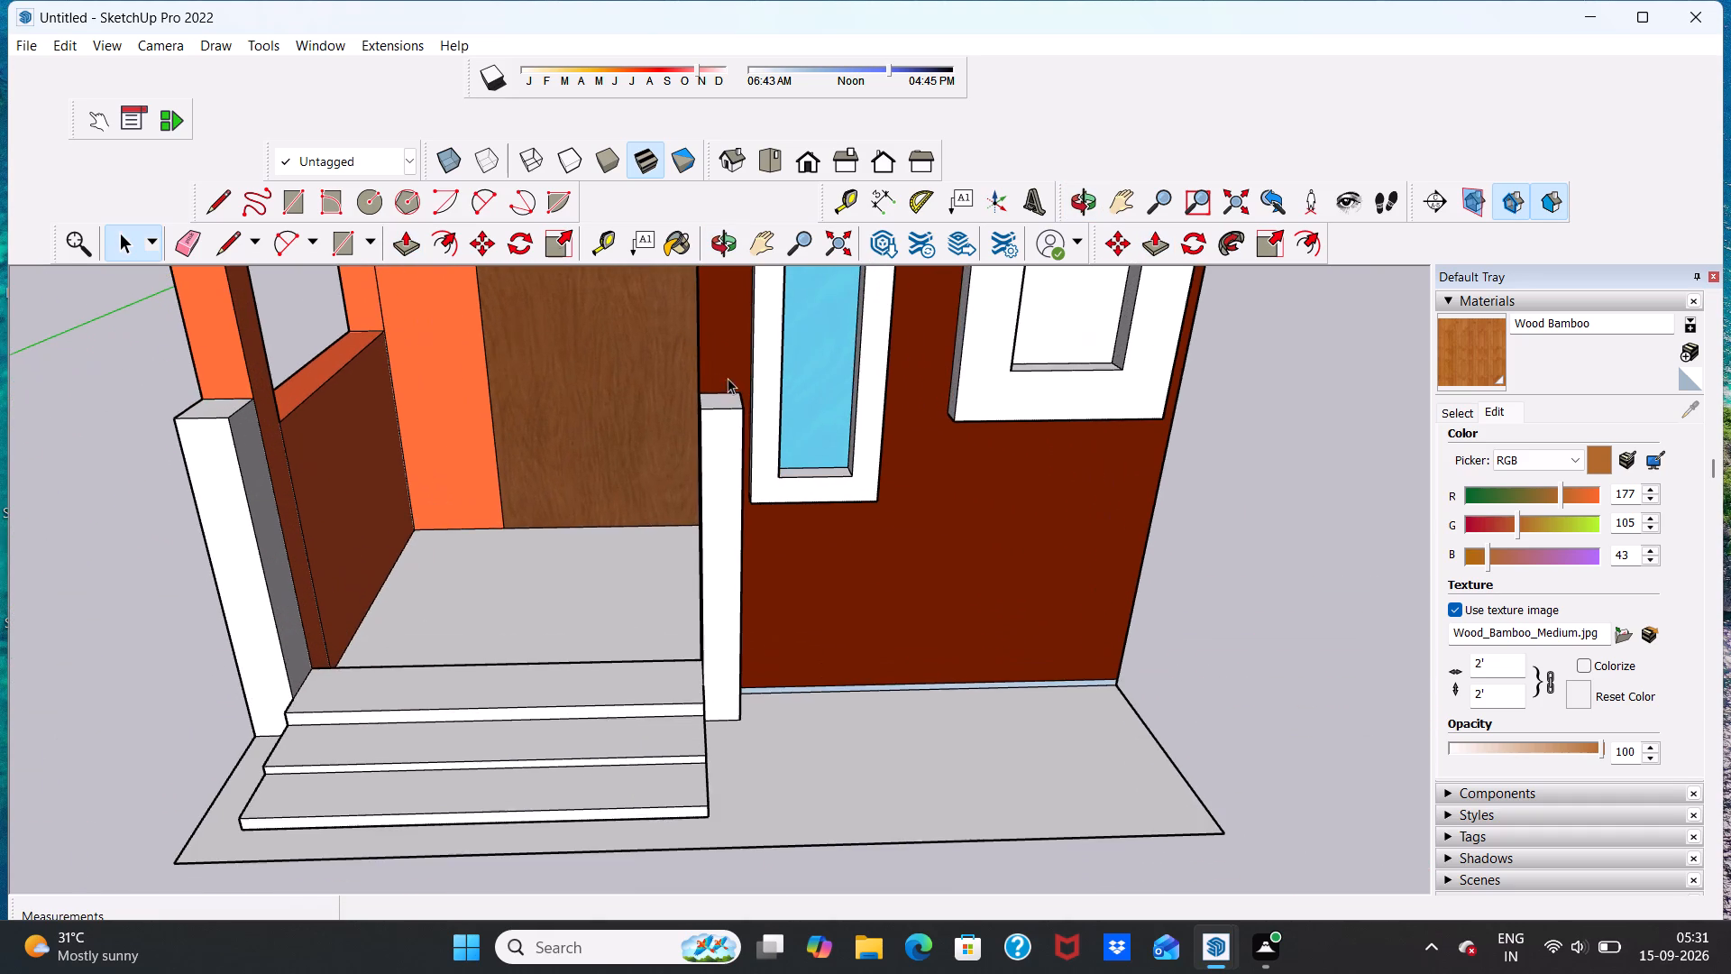
middle_drag(737, 446, 746, 308)
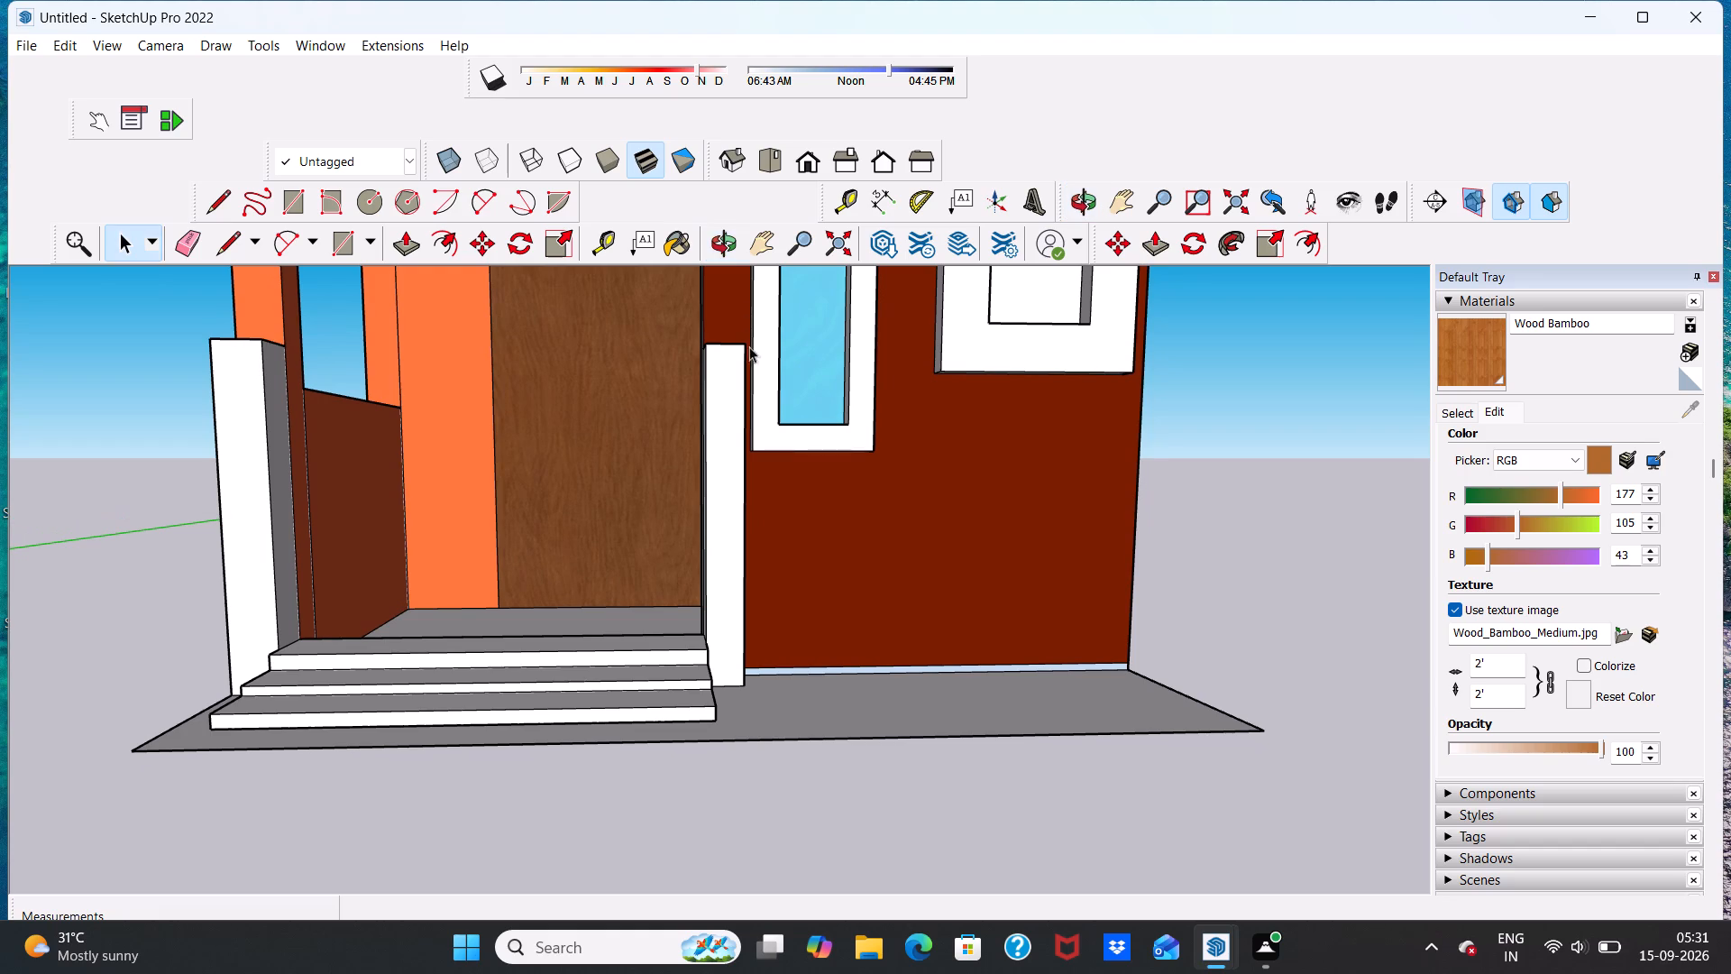
scroll(733, 384, up, 1)
scroll(729, 389, down, 2)
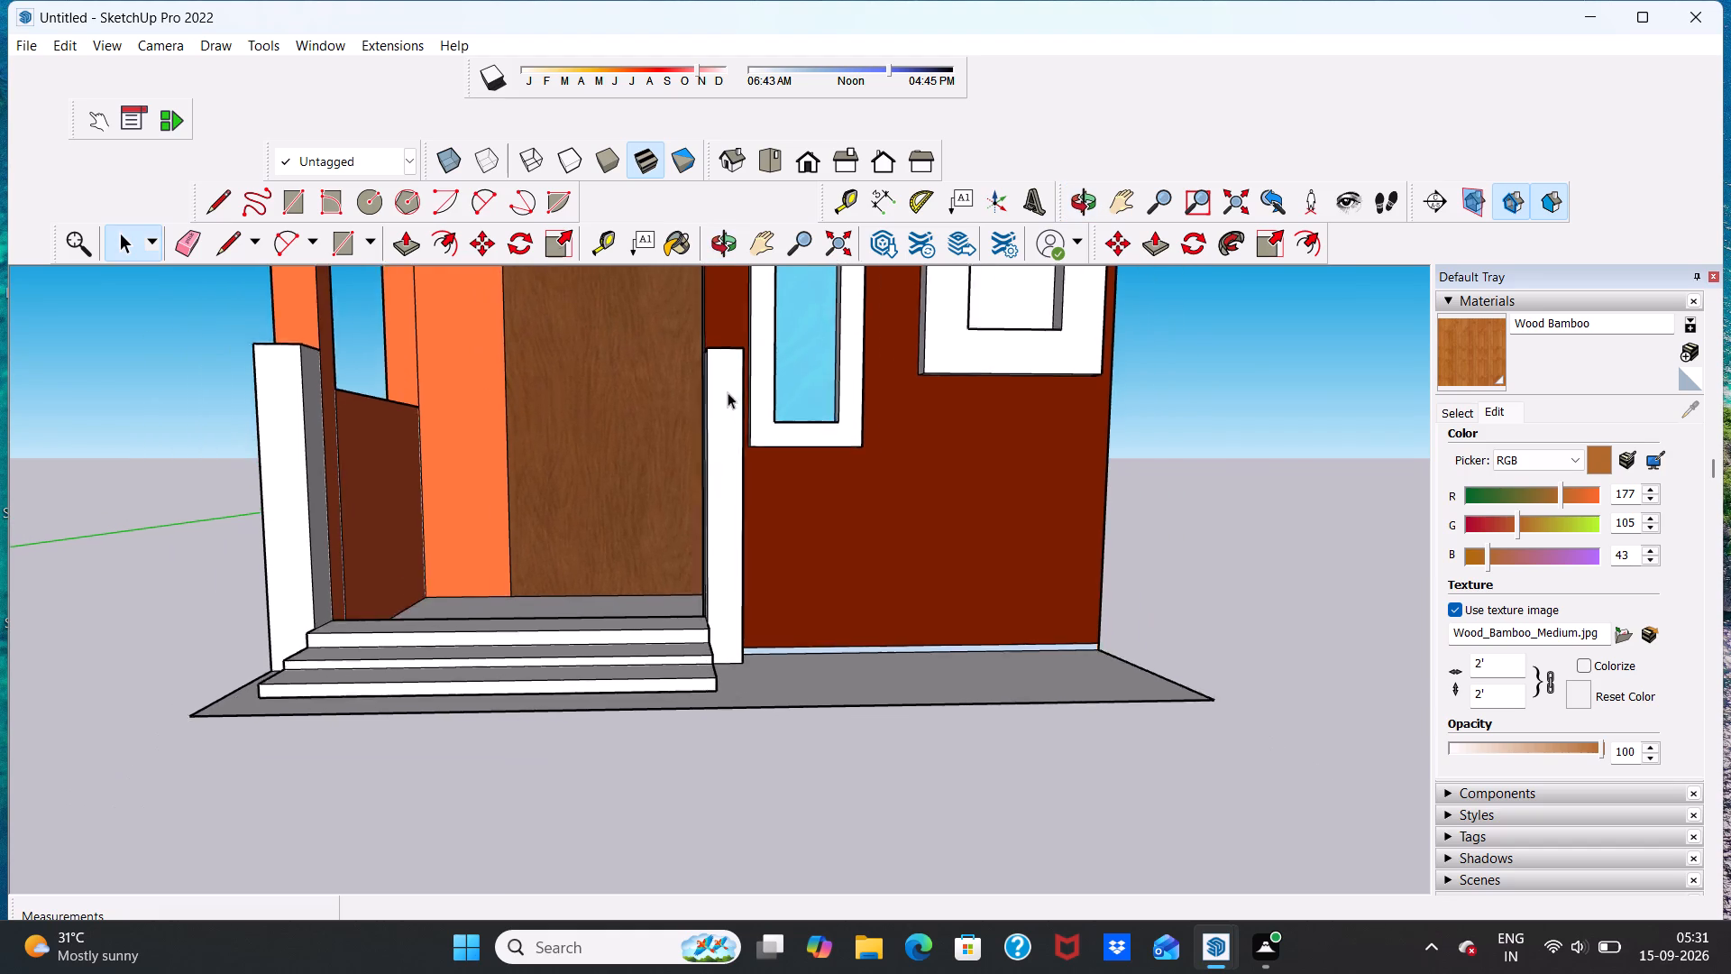
scroll(728, 392, down, 2)
scroll(717, 355, up, 5)
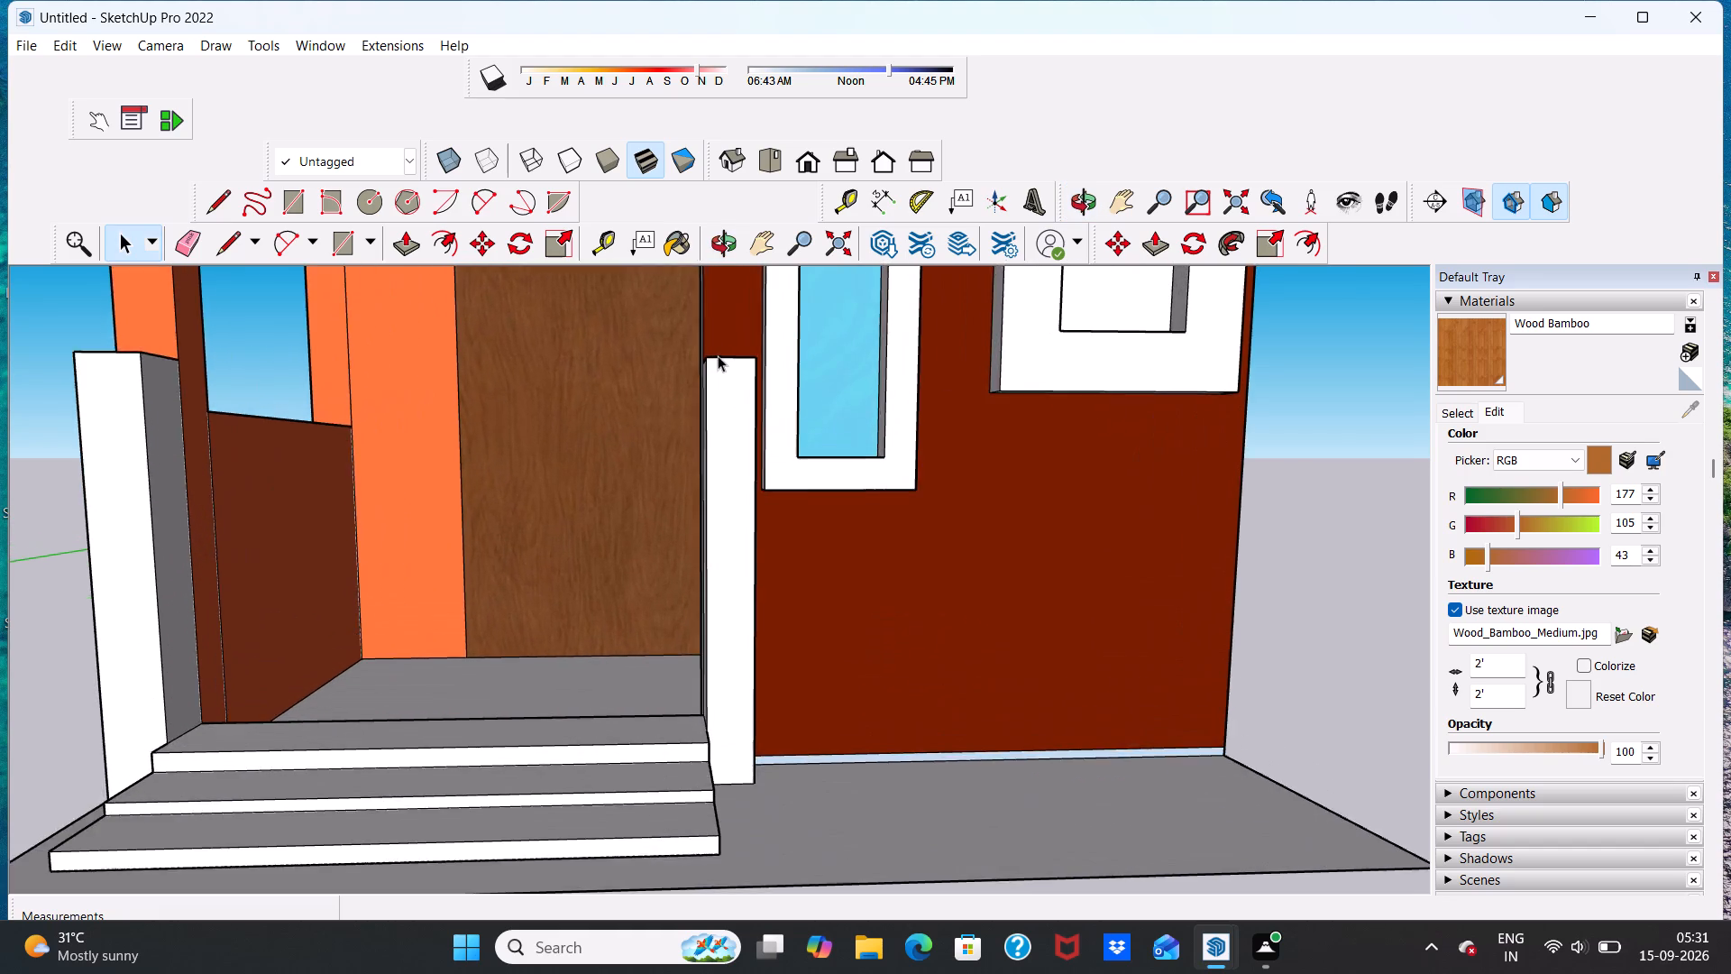
middle_drag(722, 360, 744, 528)
scroll(744, 500, down, 1)
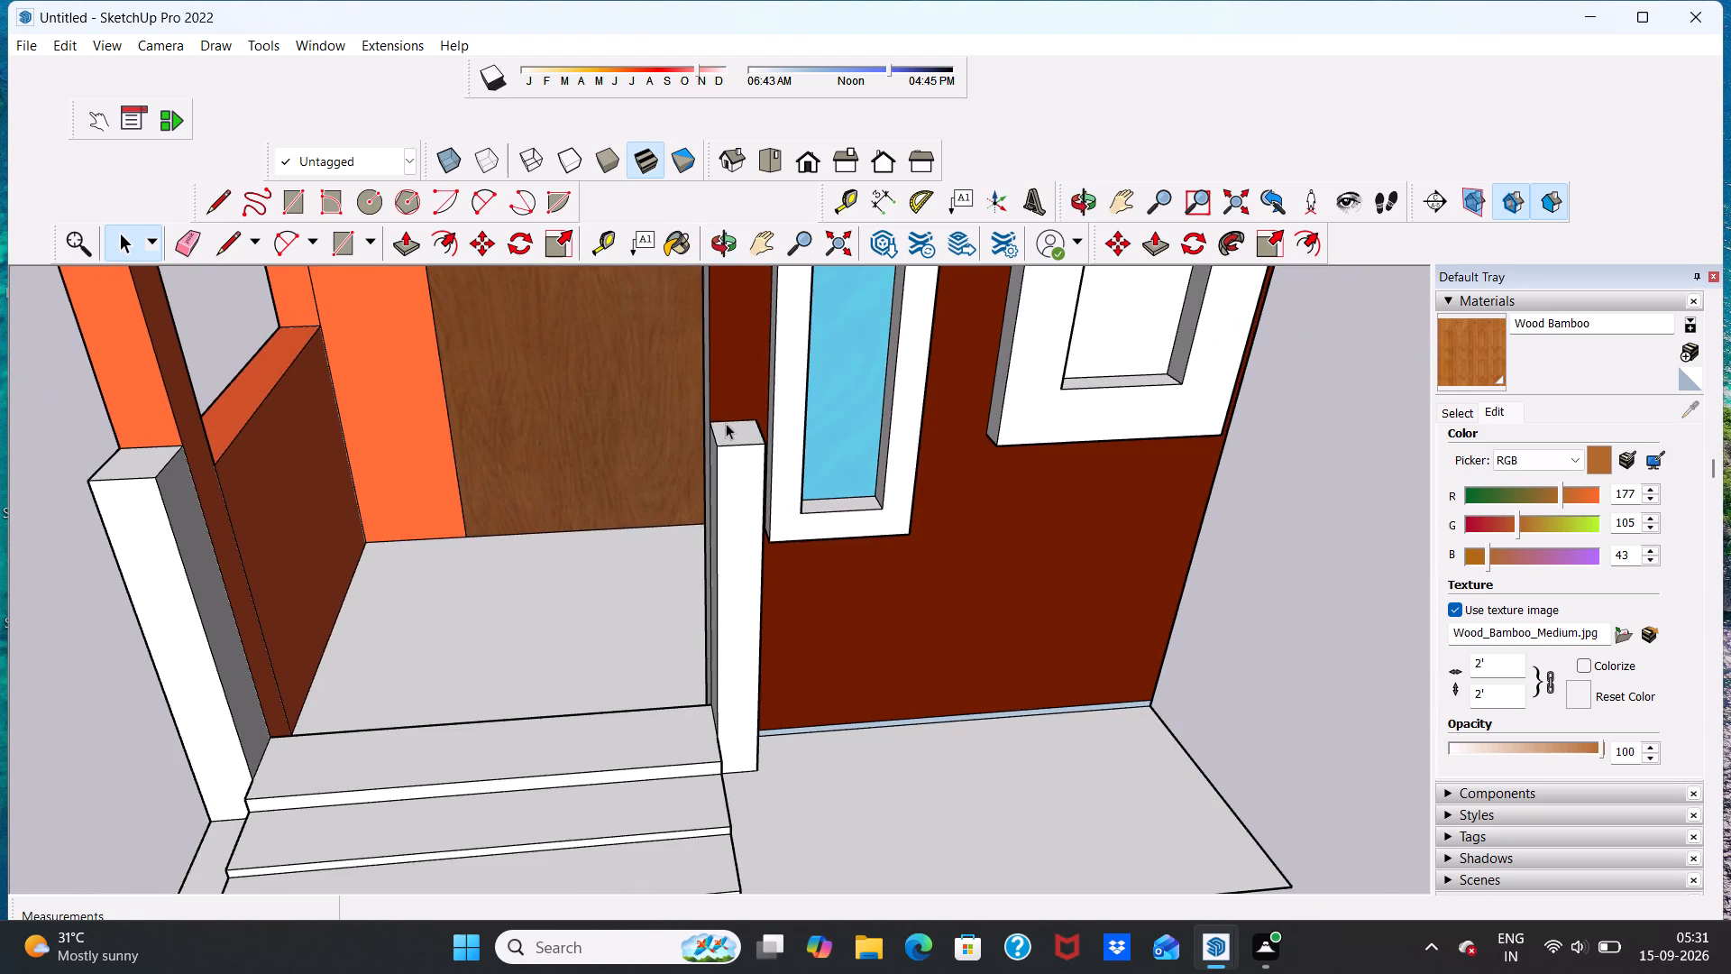
scroll(740, 424, up, 3)
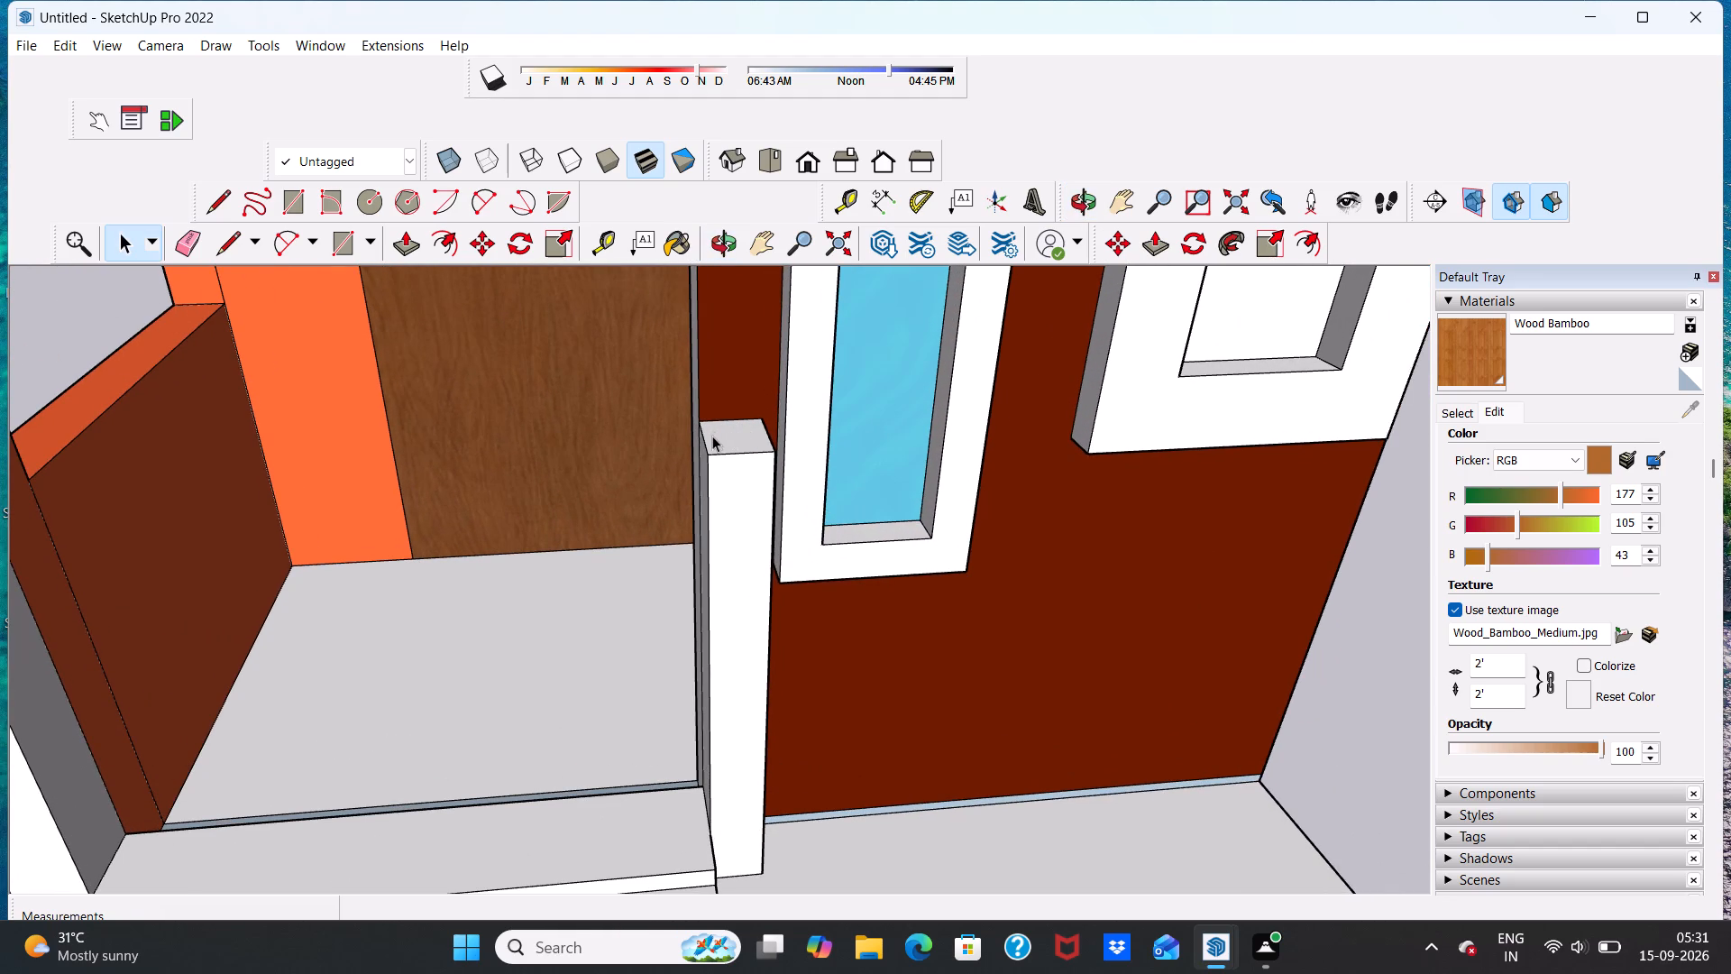
scroll(714, 438, up, 4)
scroll(716, 428, down, 15)
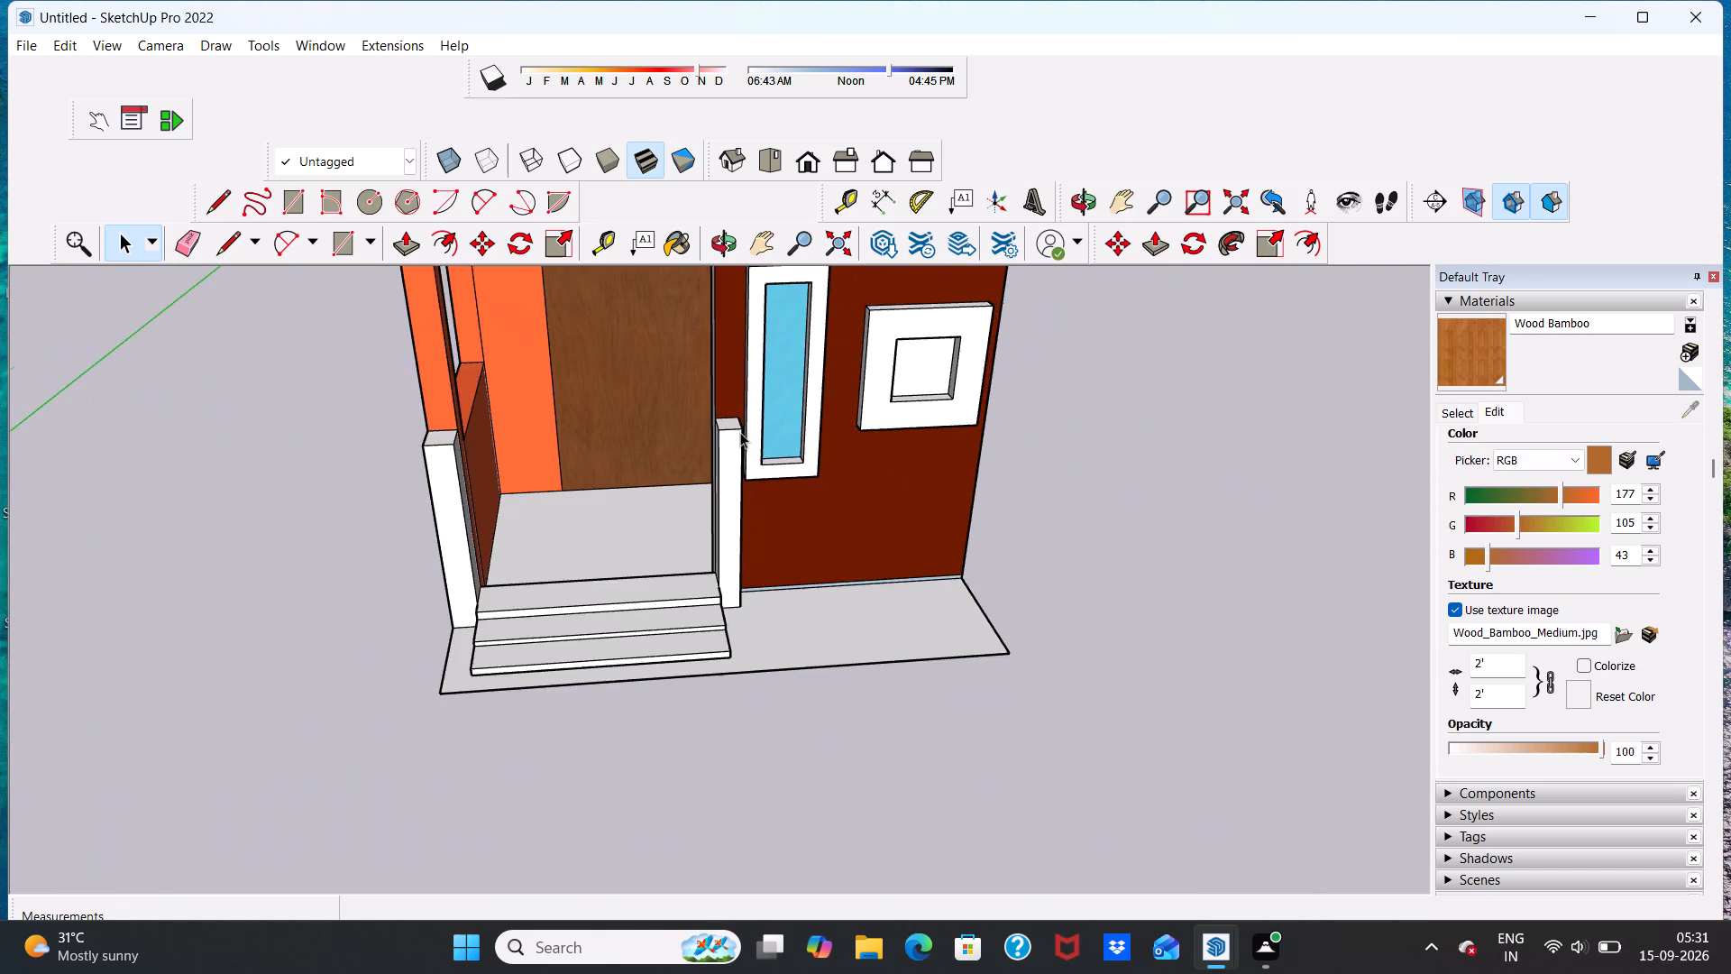
Draw a horizontal line about 9" long across the front face near the top of the post beside the orange pillar.
middle_drag(742, 476, 732, 370)
scroll(494, 396, up, 7)
click(227, 245)
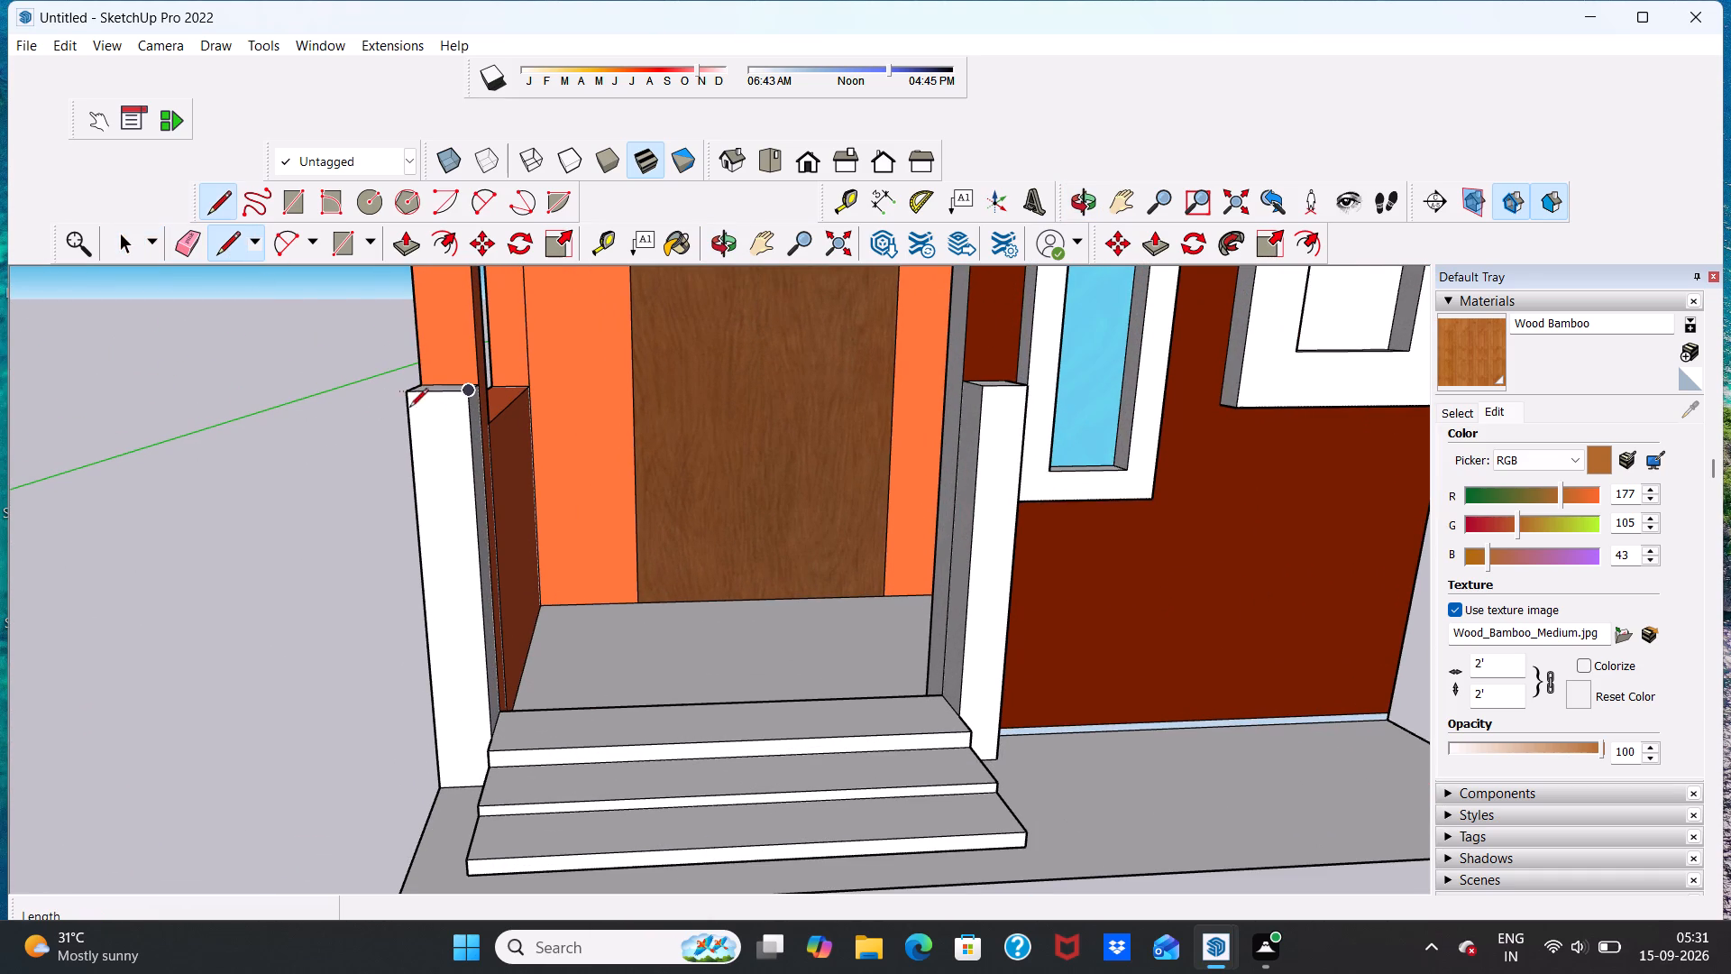
scroll(417, 417, up, 5)
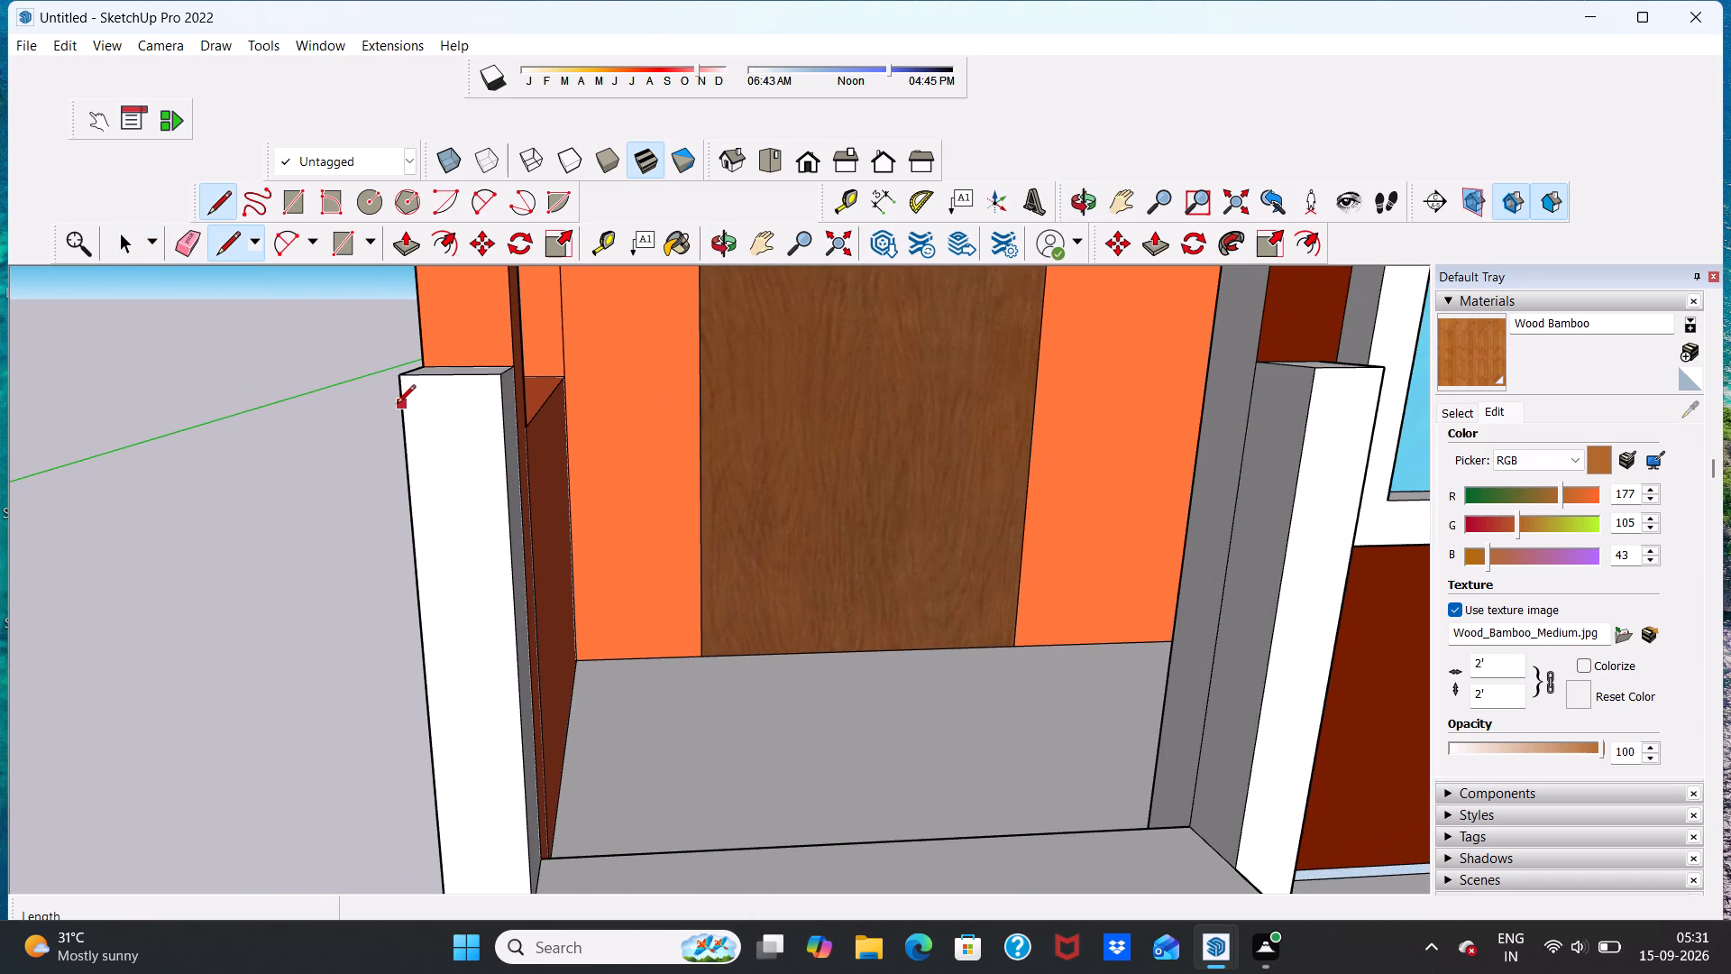
click(398, 398)
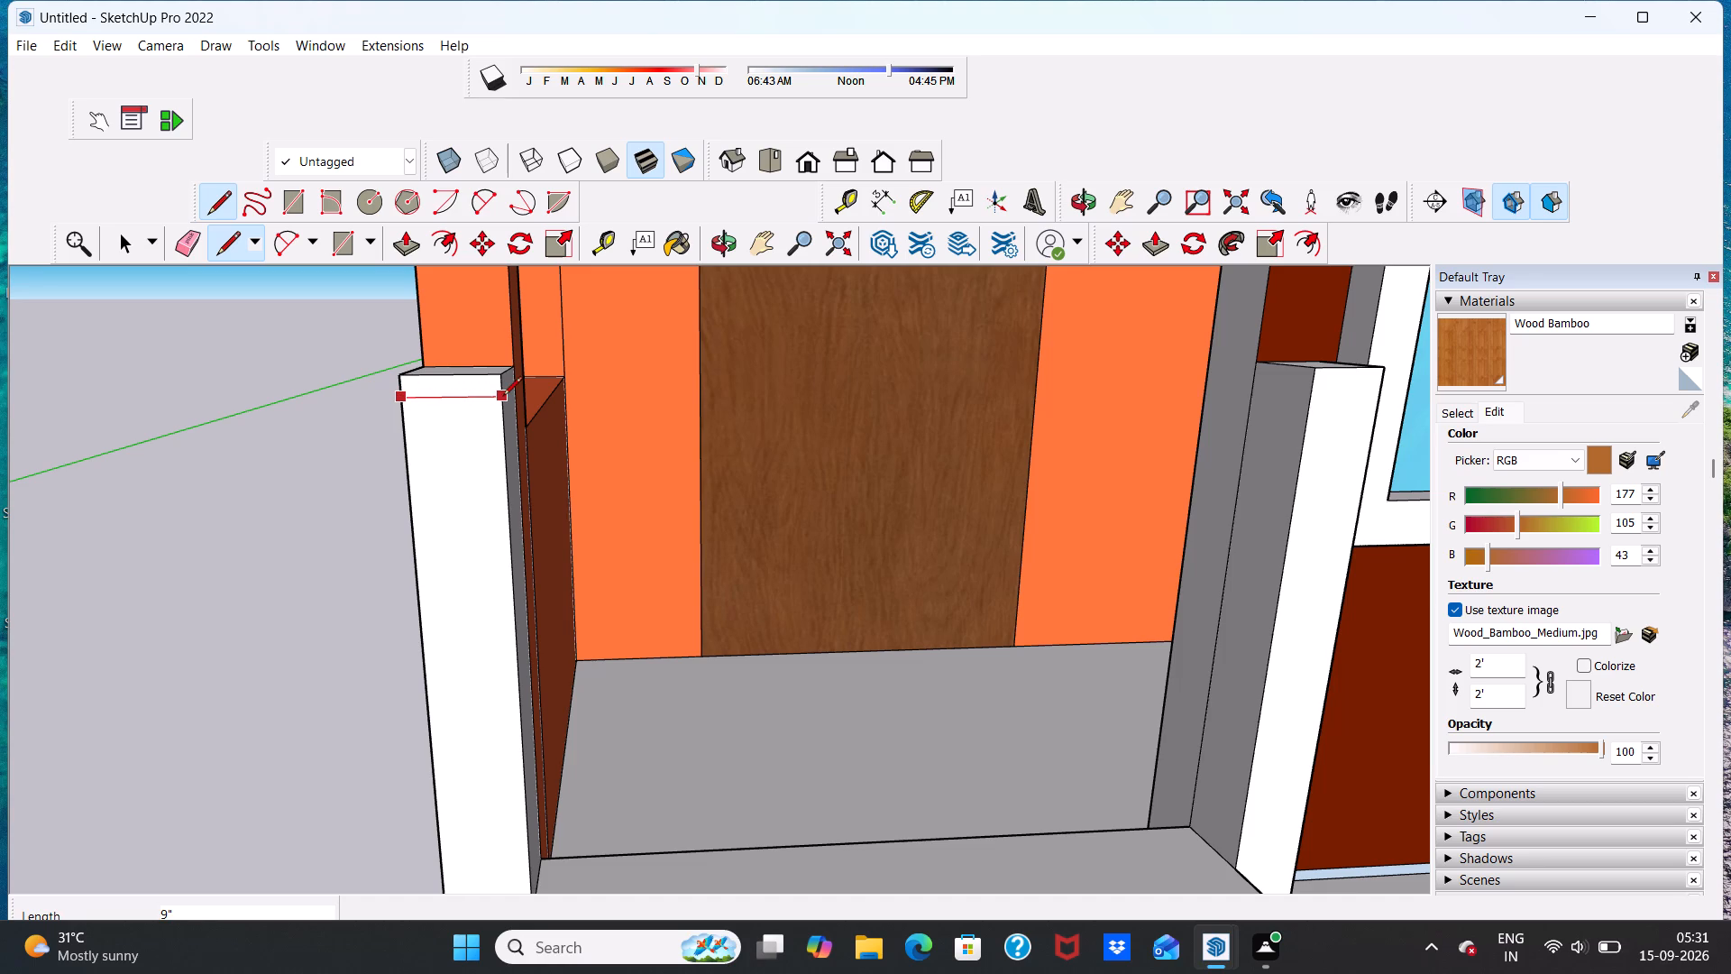
click(499, 399)
scroll(499, 399, down, 6)
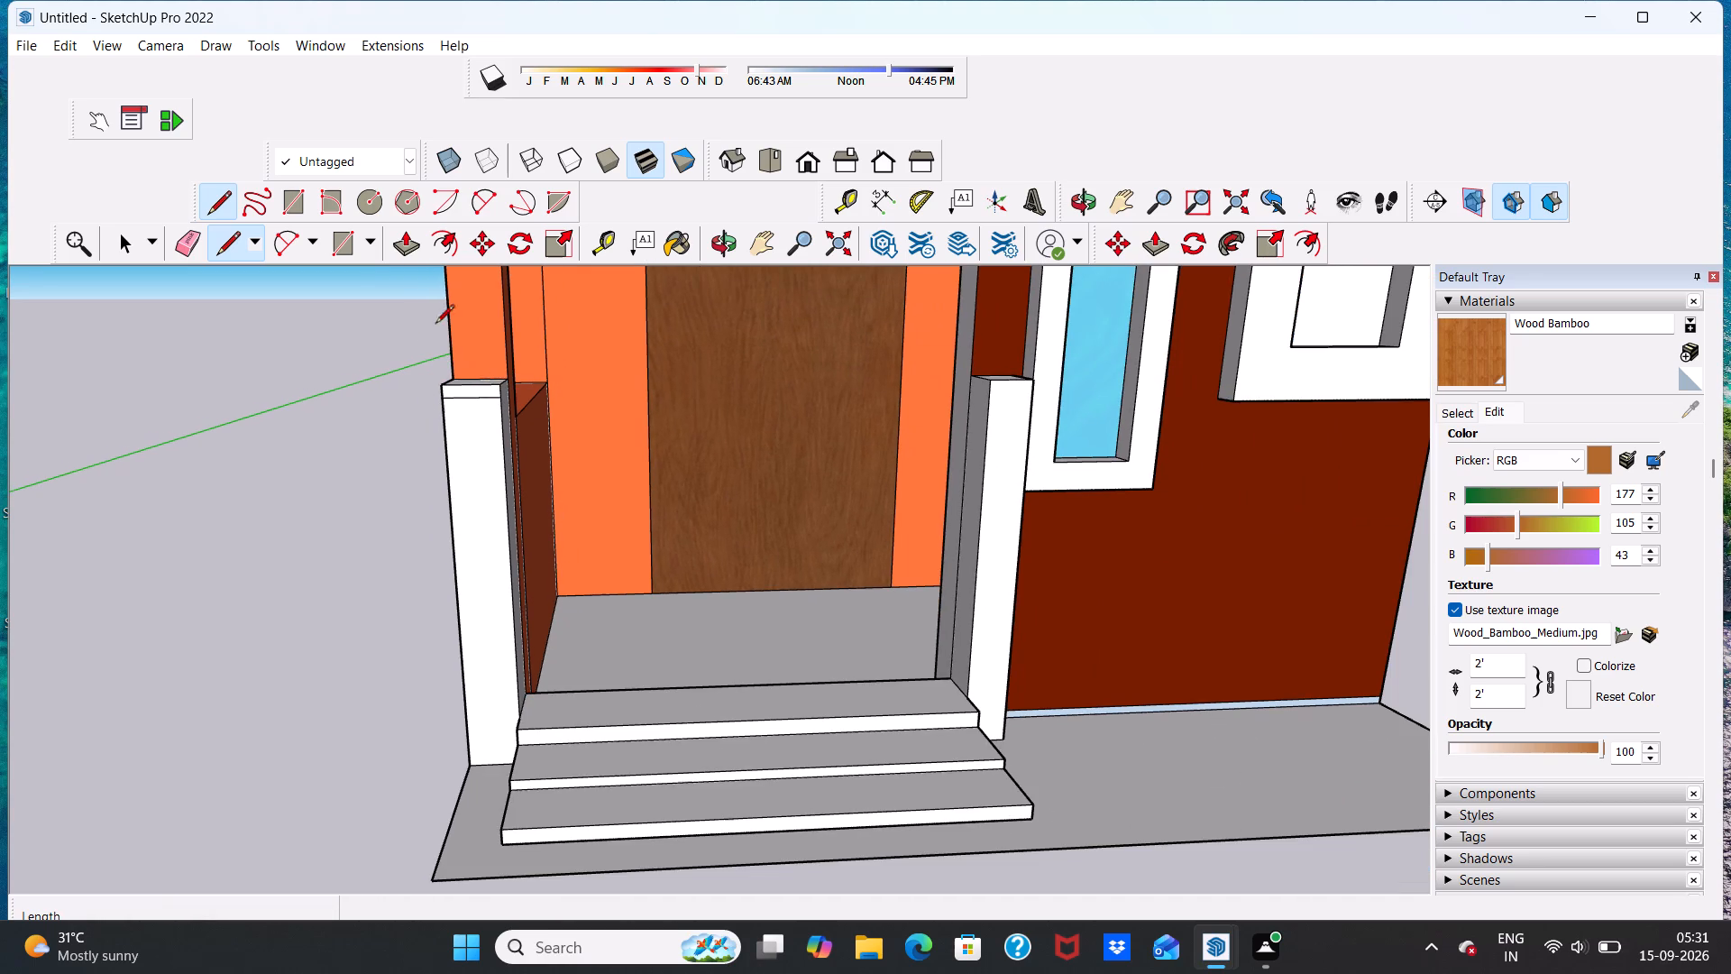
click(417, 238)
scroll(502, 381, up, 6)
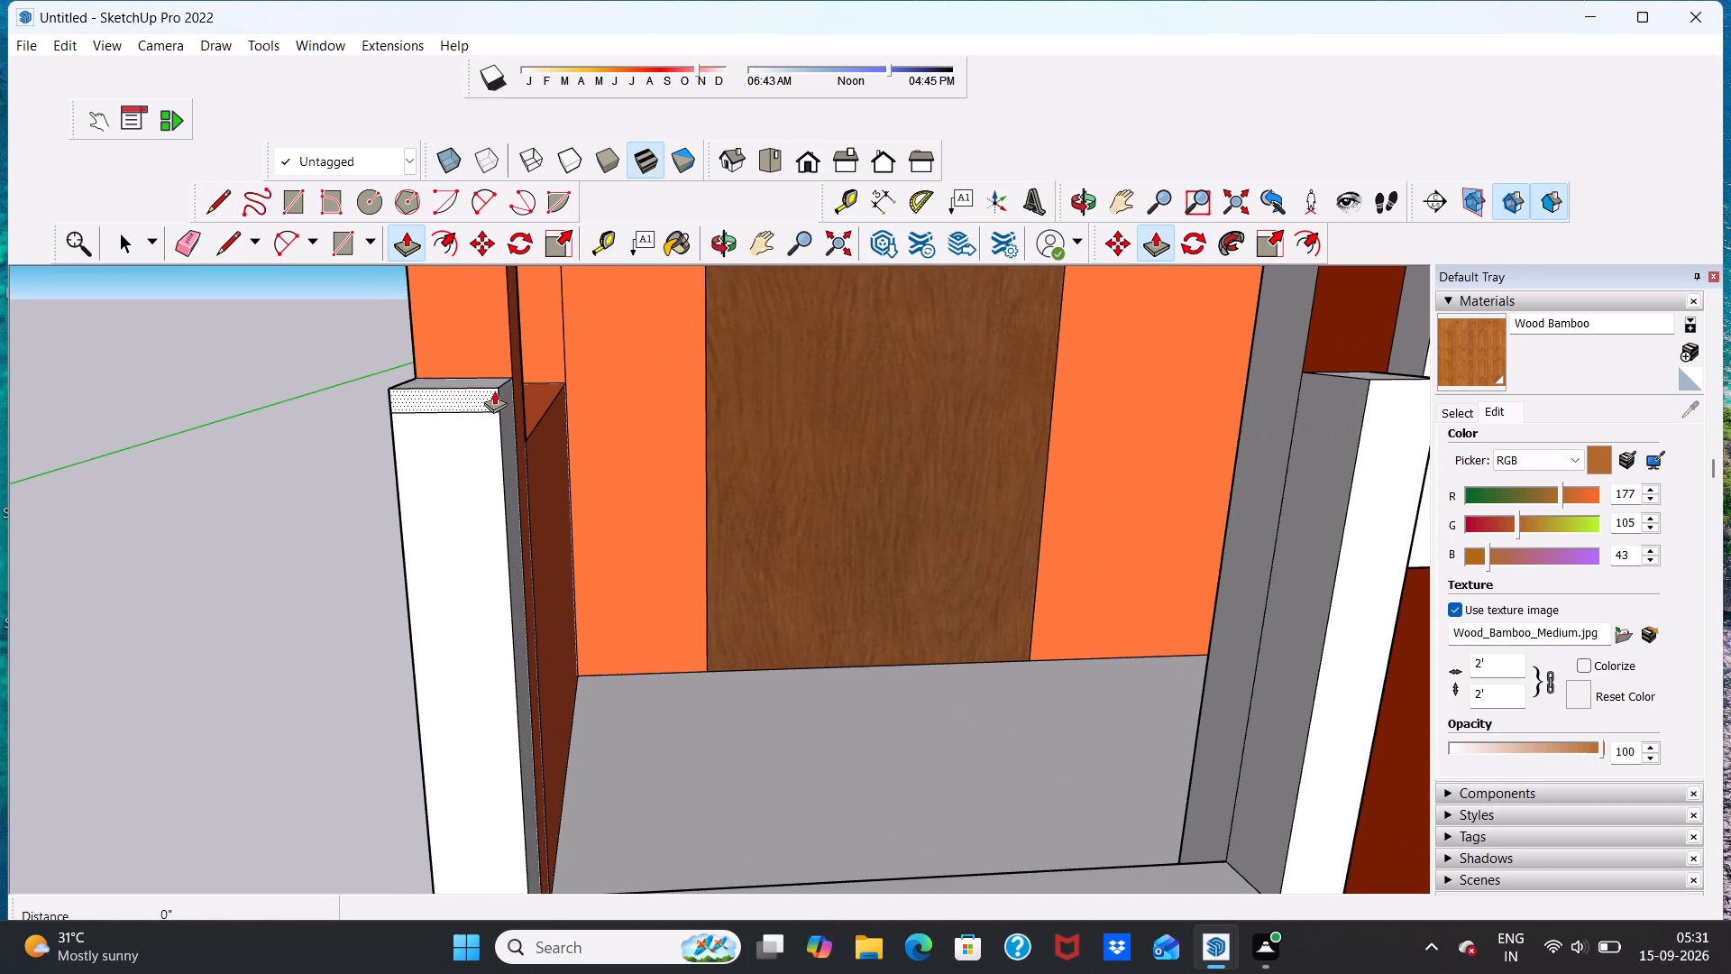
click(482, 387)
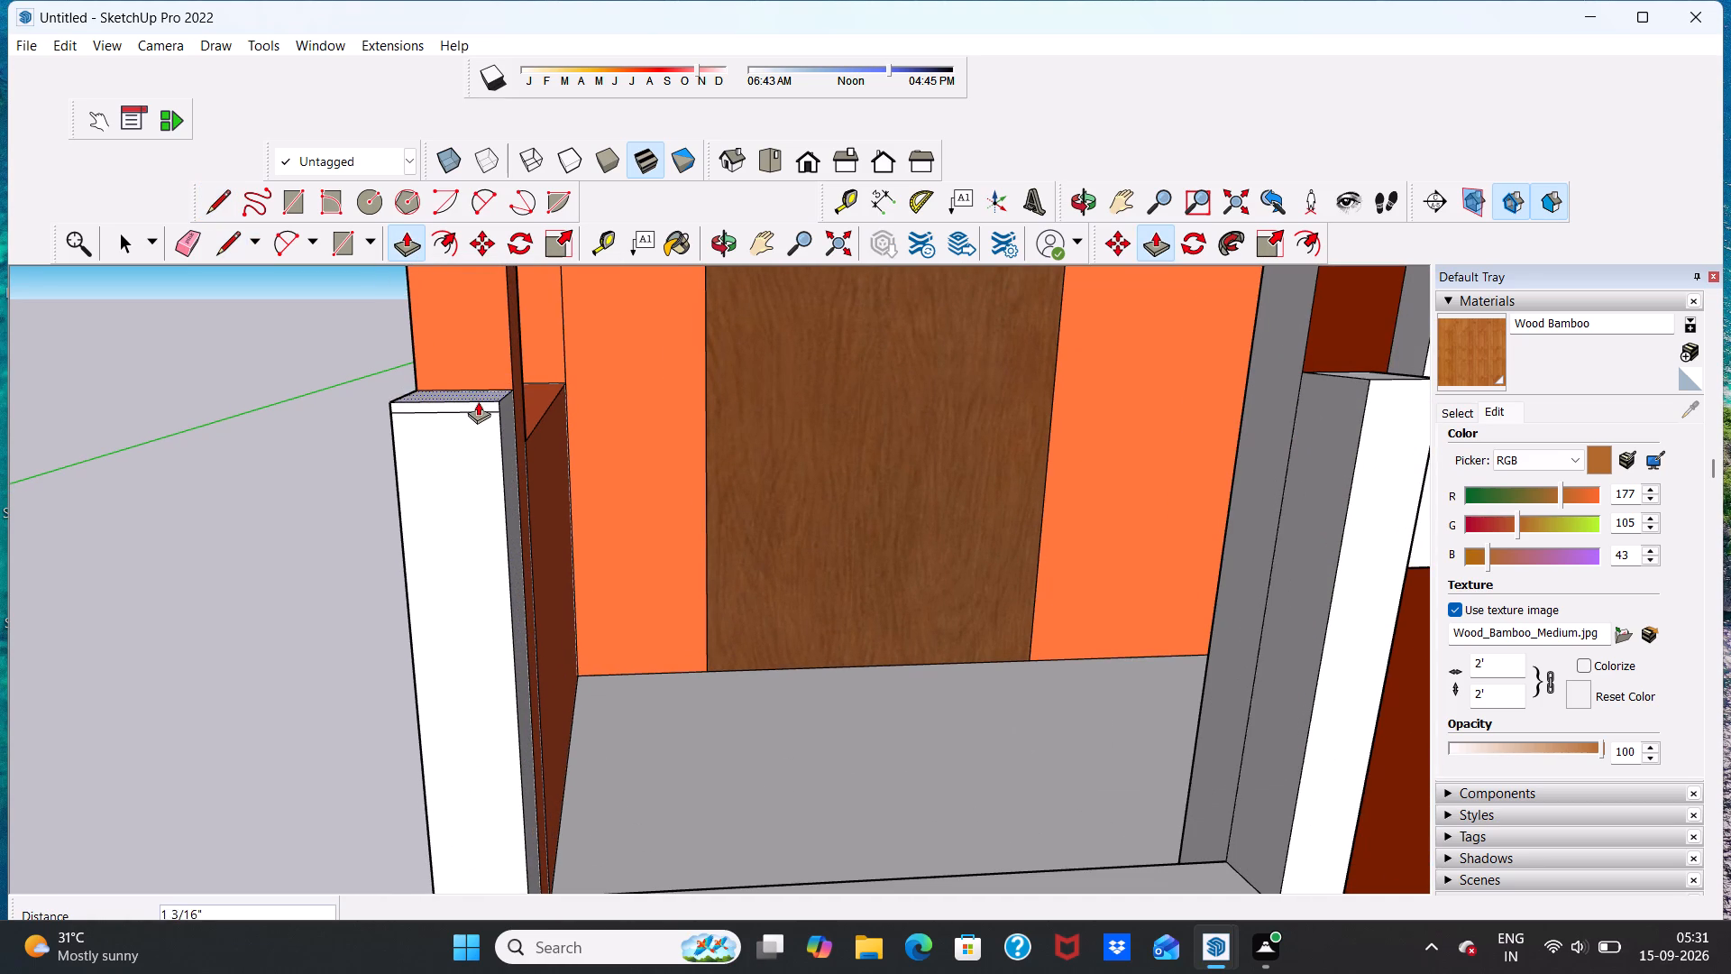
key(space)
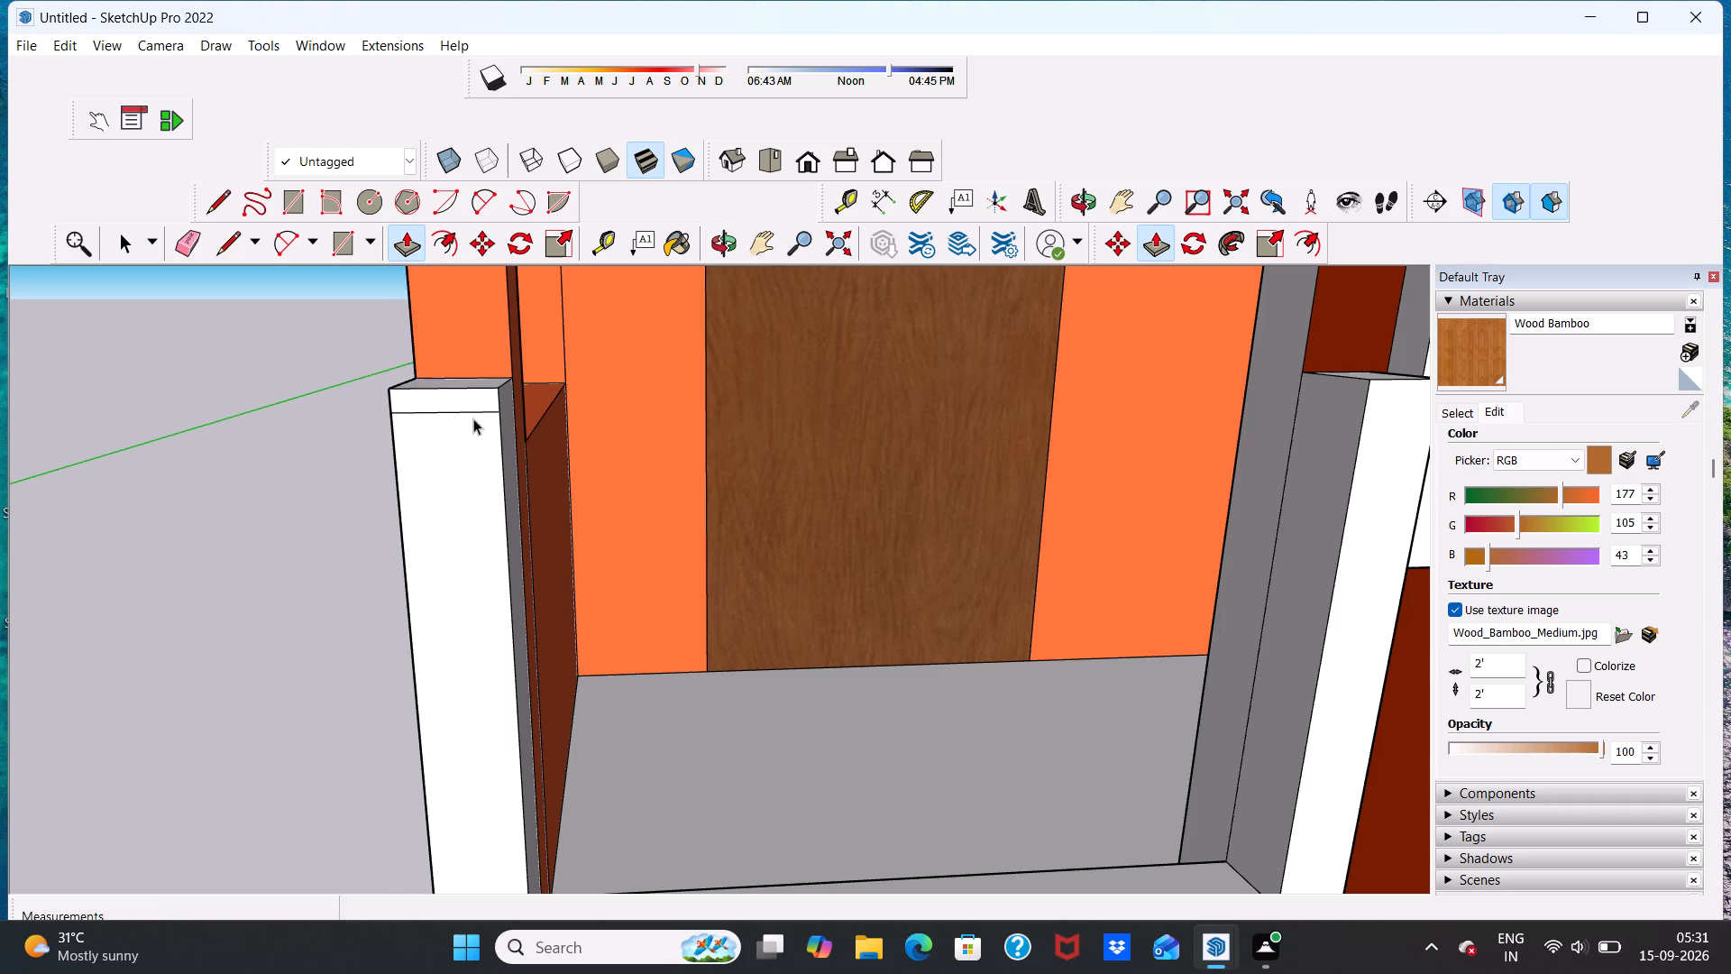
Push/Pull the narrow band at the top of the orange pillar's post forward about 5 13/16" as a projecting cap.
scroll(476, 400, up, 4)
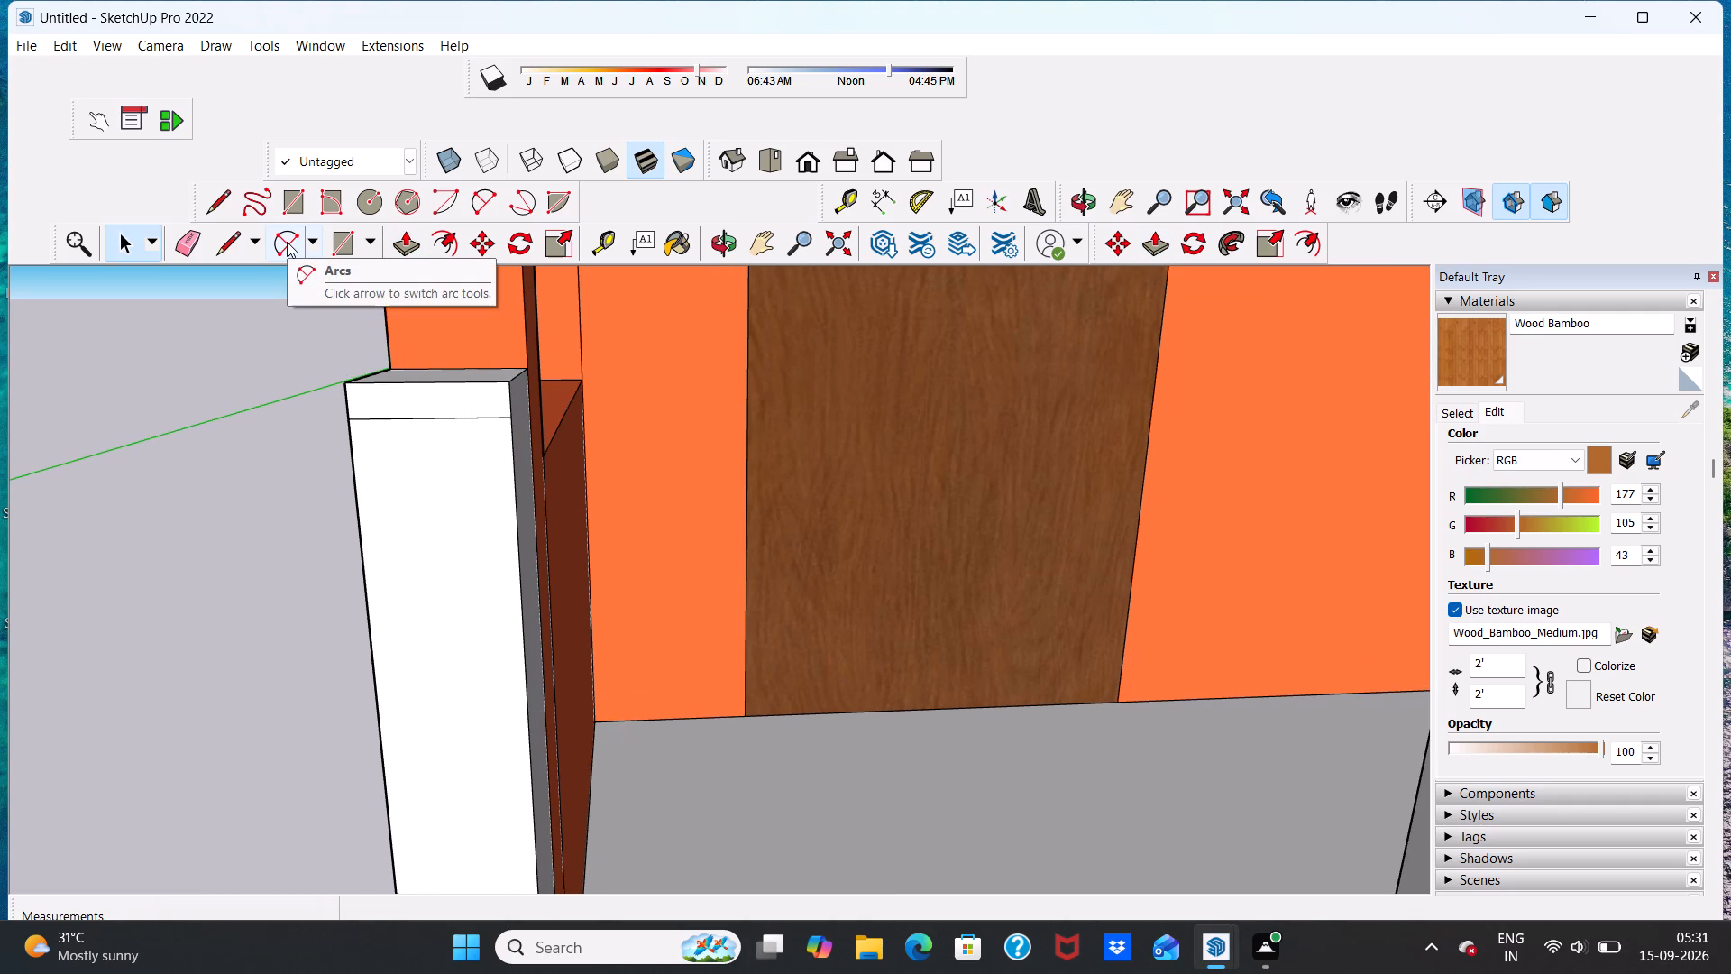
click(416, 244)
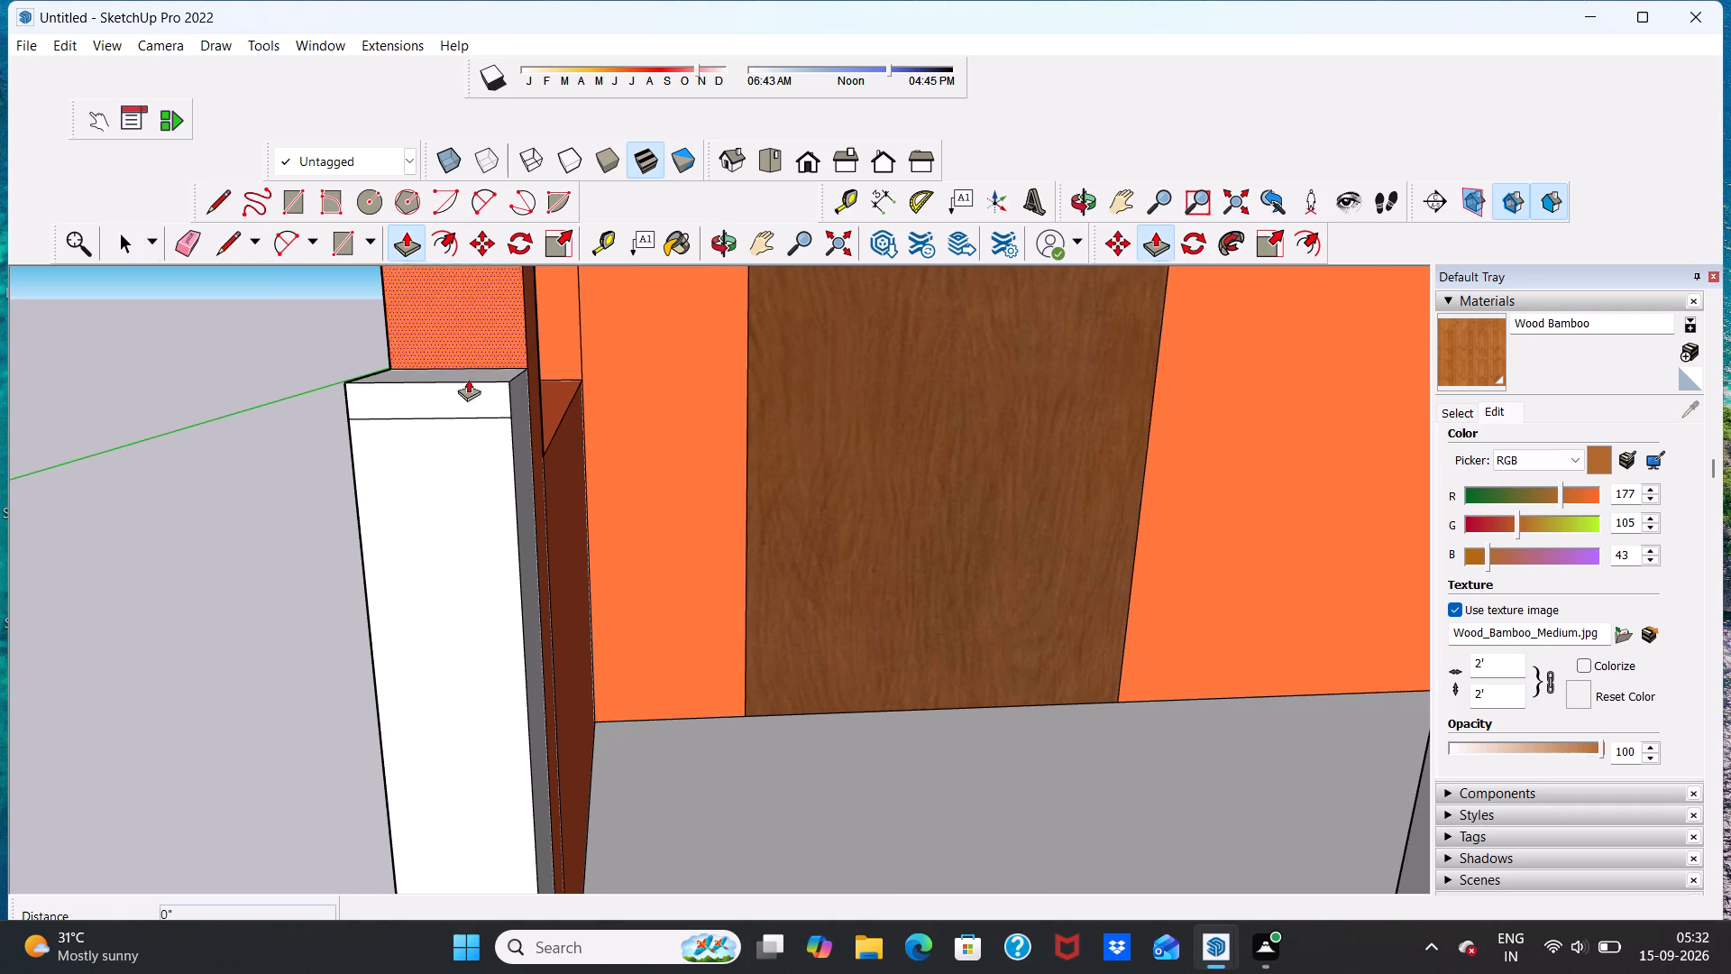
click(459, 391)
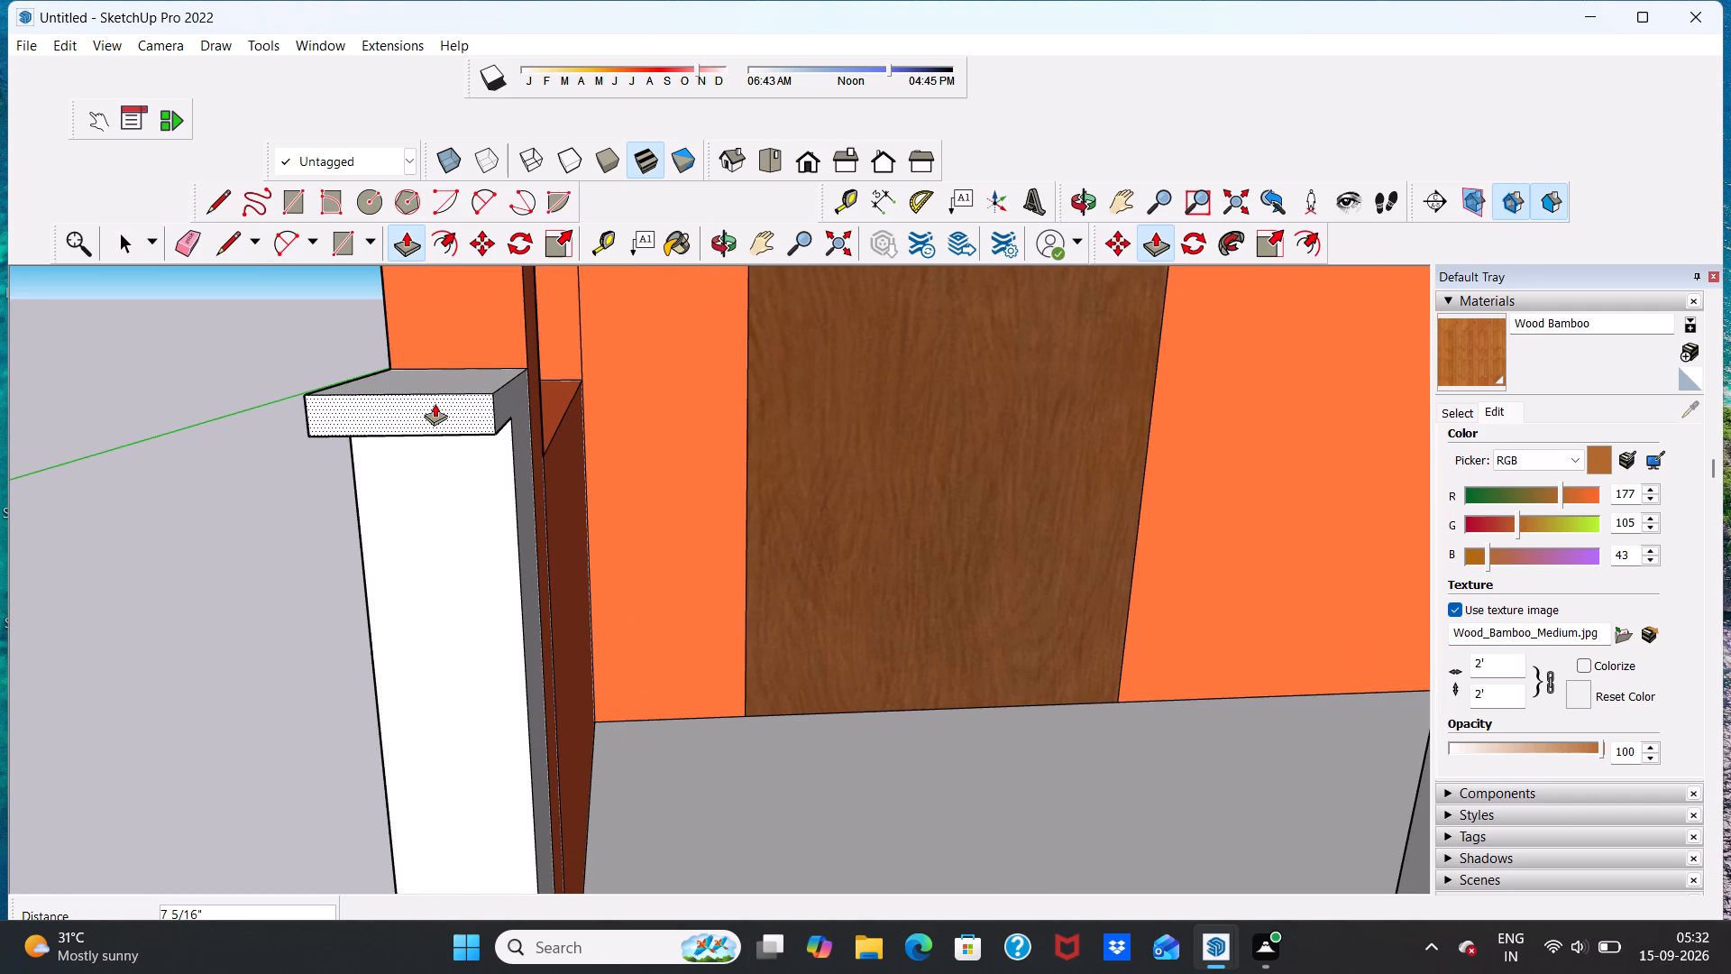
click(442, 403)
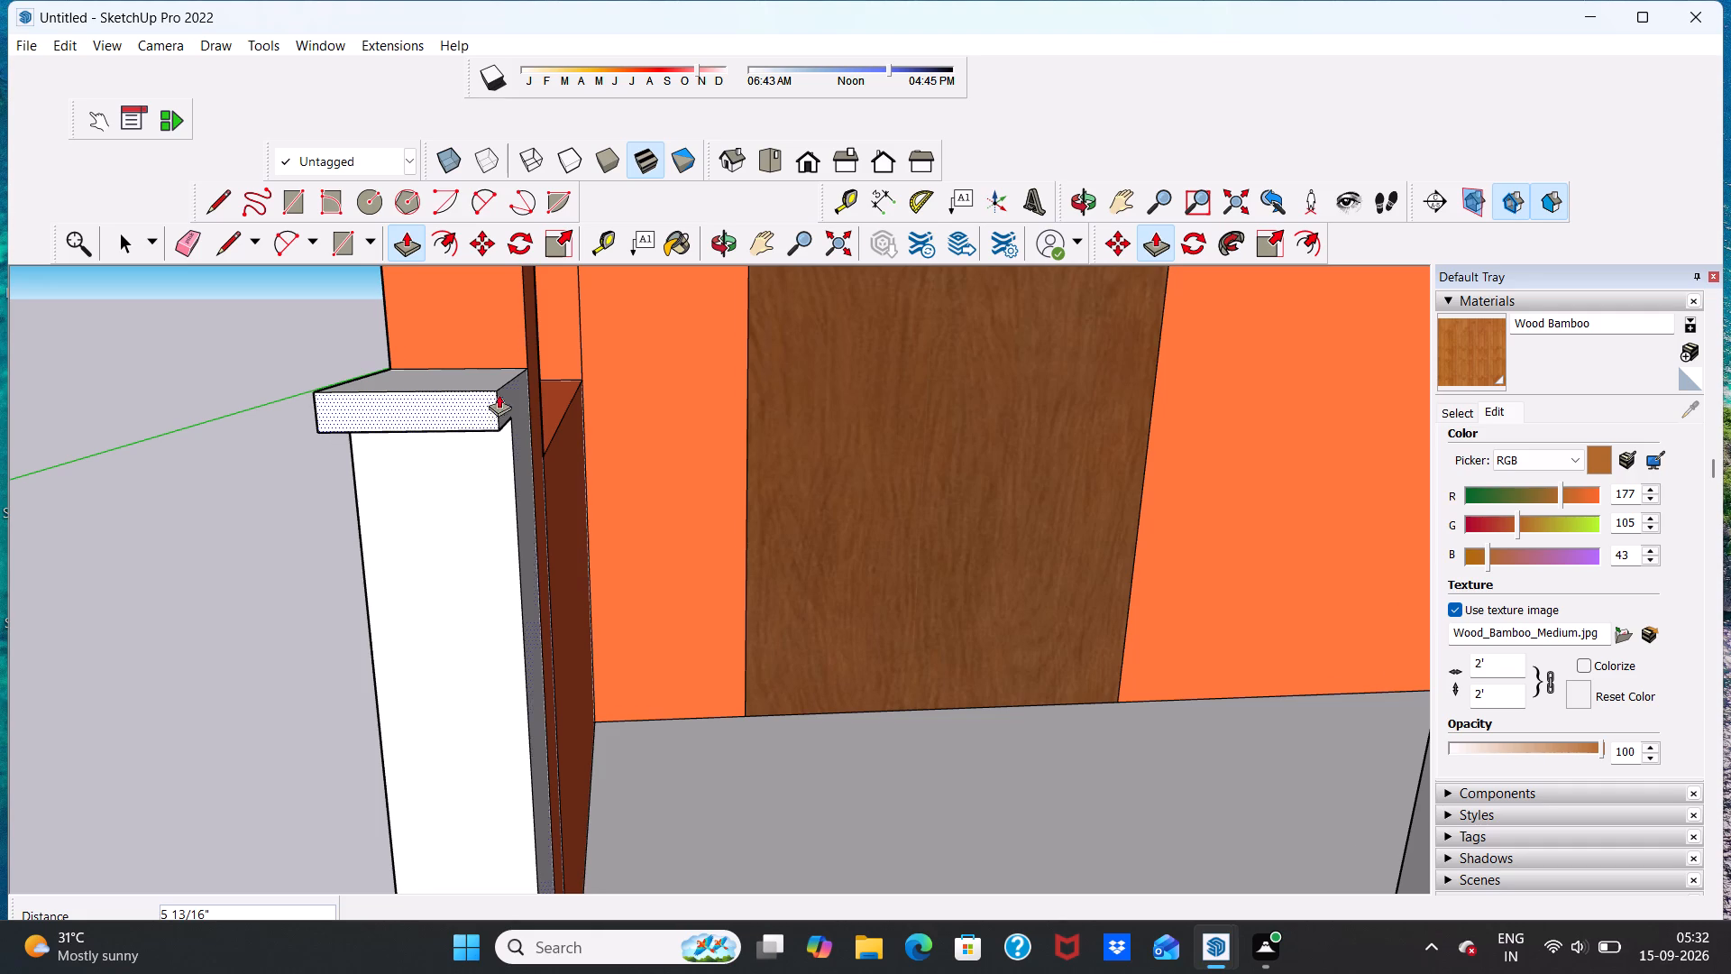
Draw a horizontal line about 7 3/8" long across the front face near the top of the post by the dark red wall.
scroll(500, 393, down, 6)
middle_drag(572, 416, 442, 424)
scroll(441, 391, down, 8)
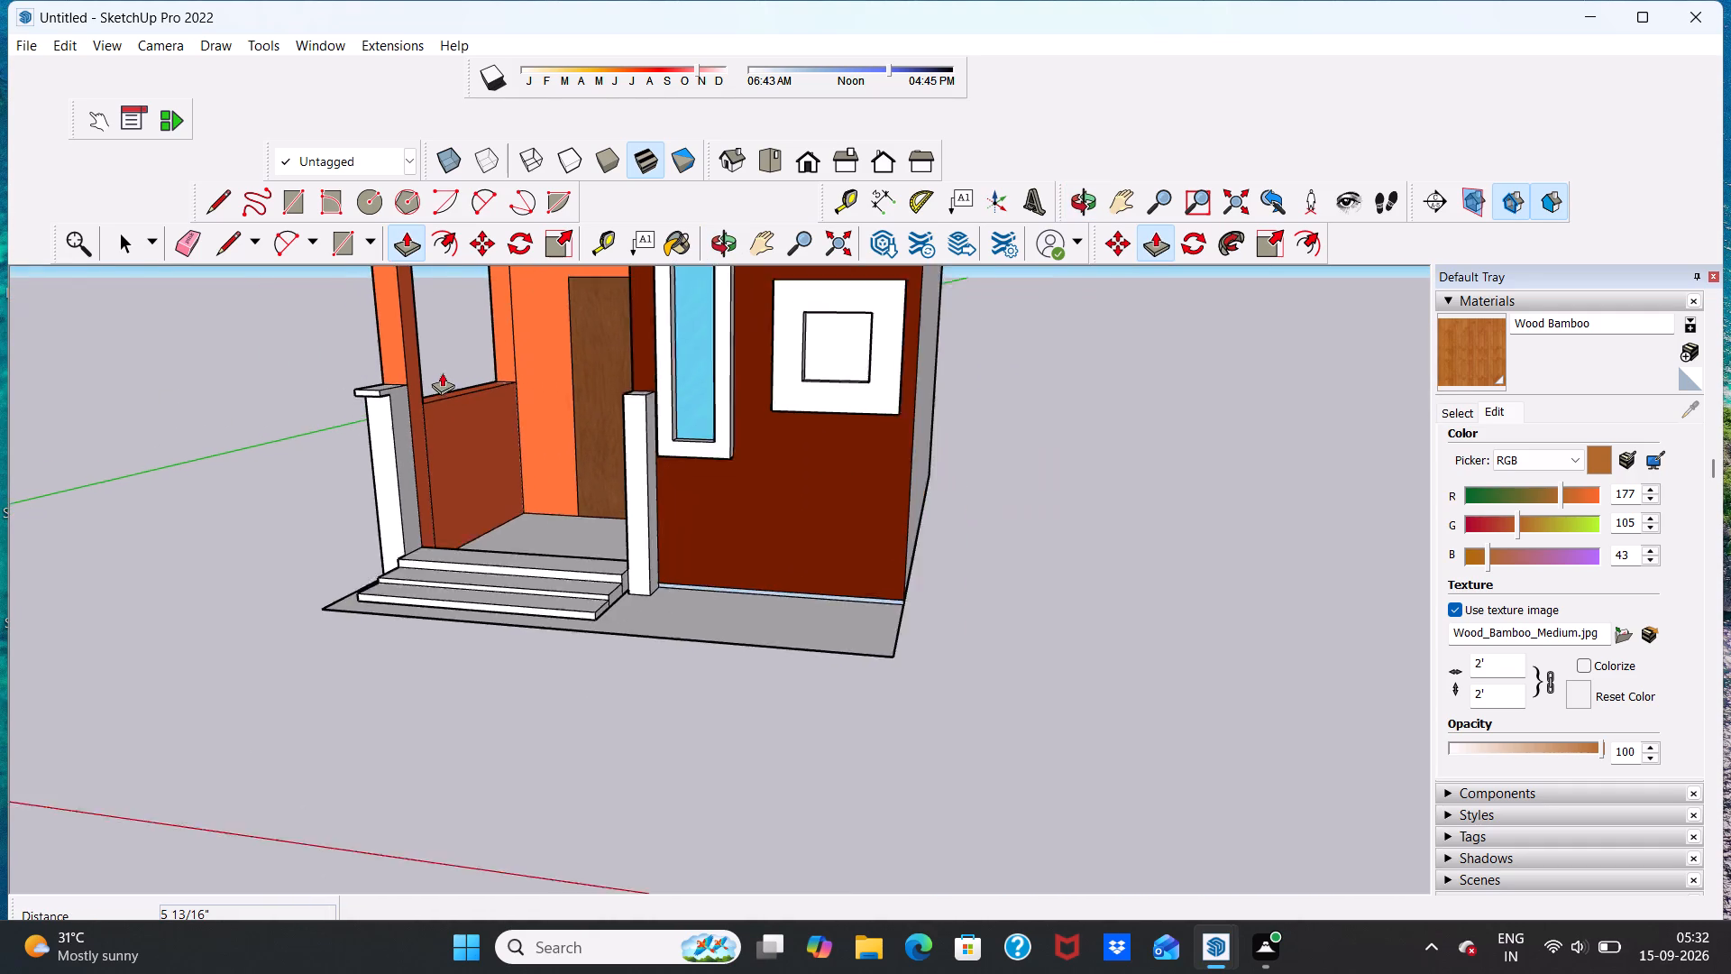
scroll(442, 372, down, 1)
scroll(578, 387, up, 8)
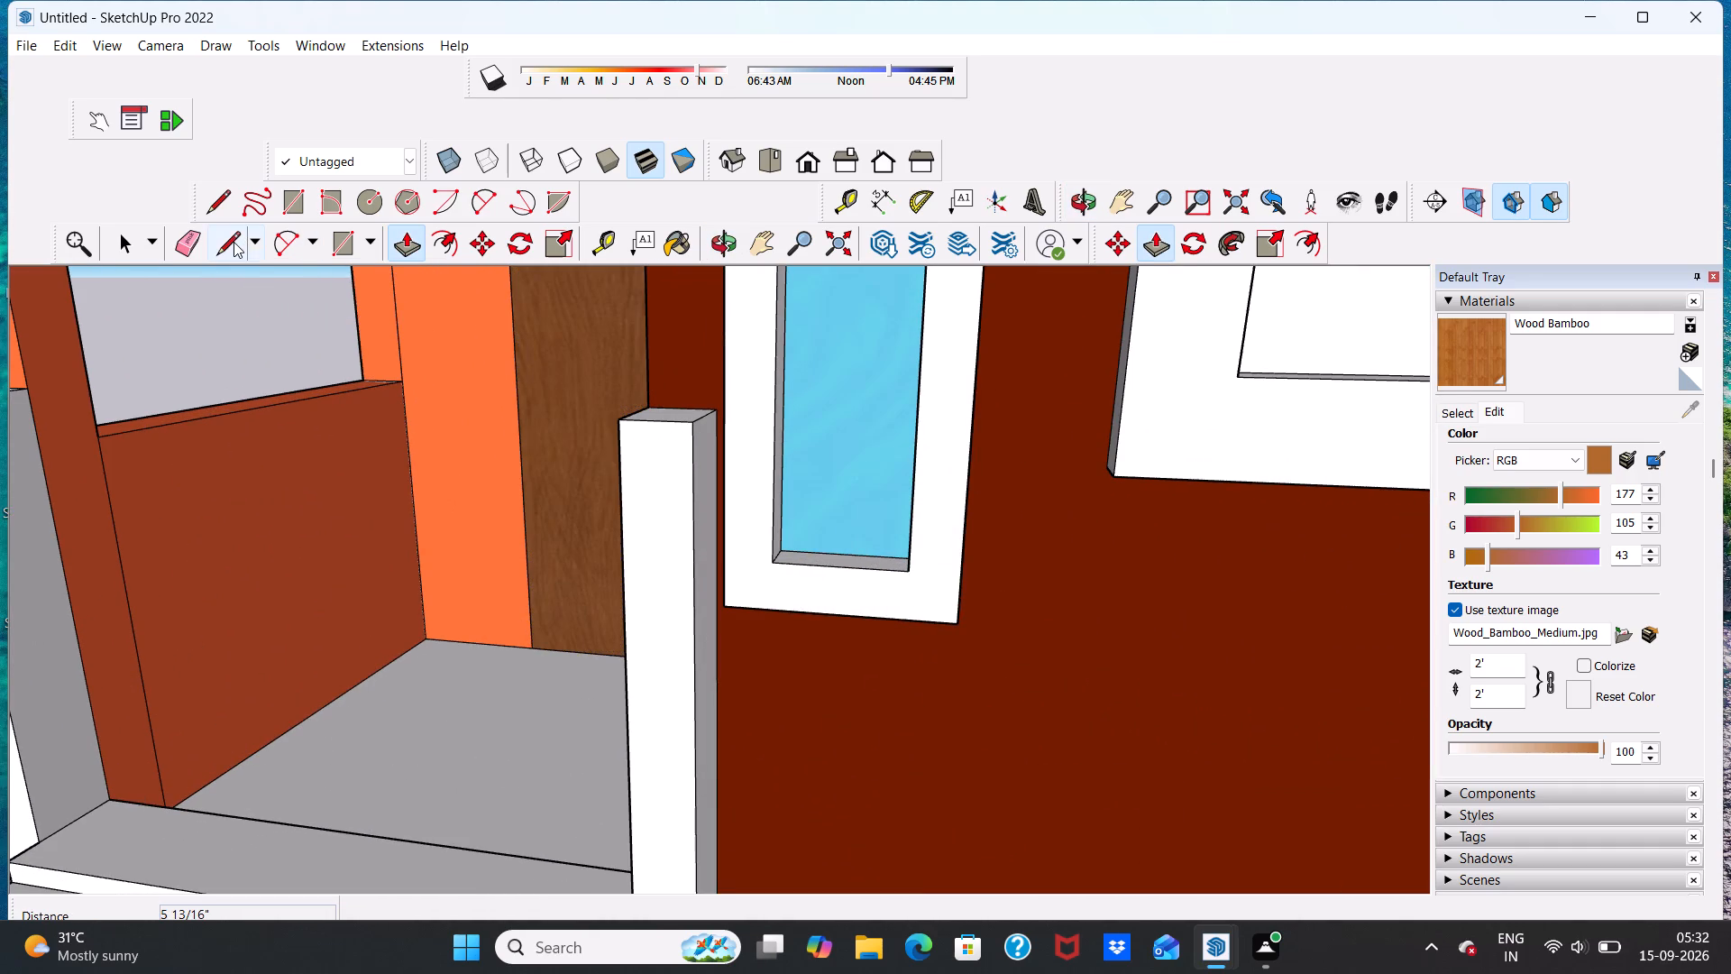
click(234, 242)
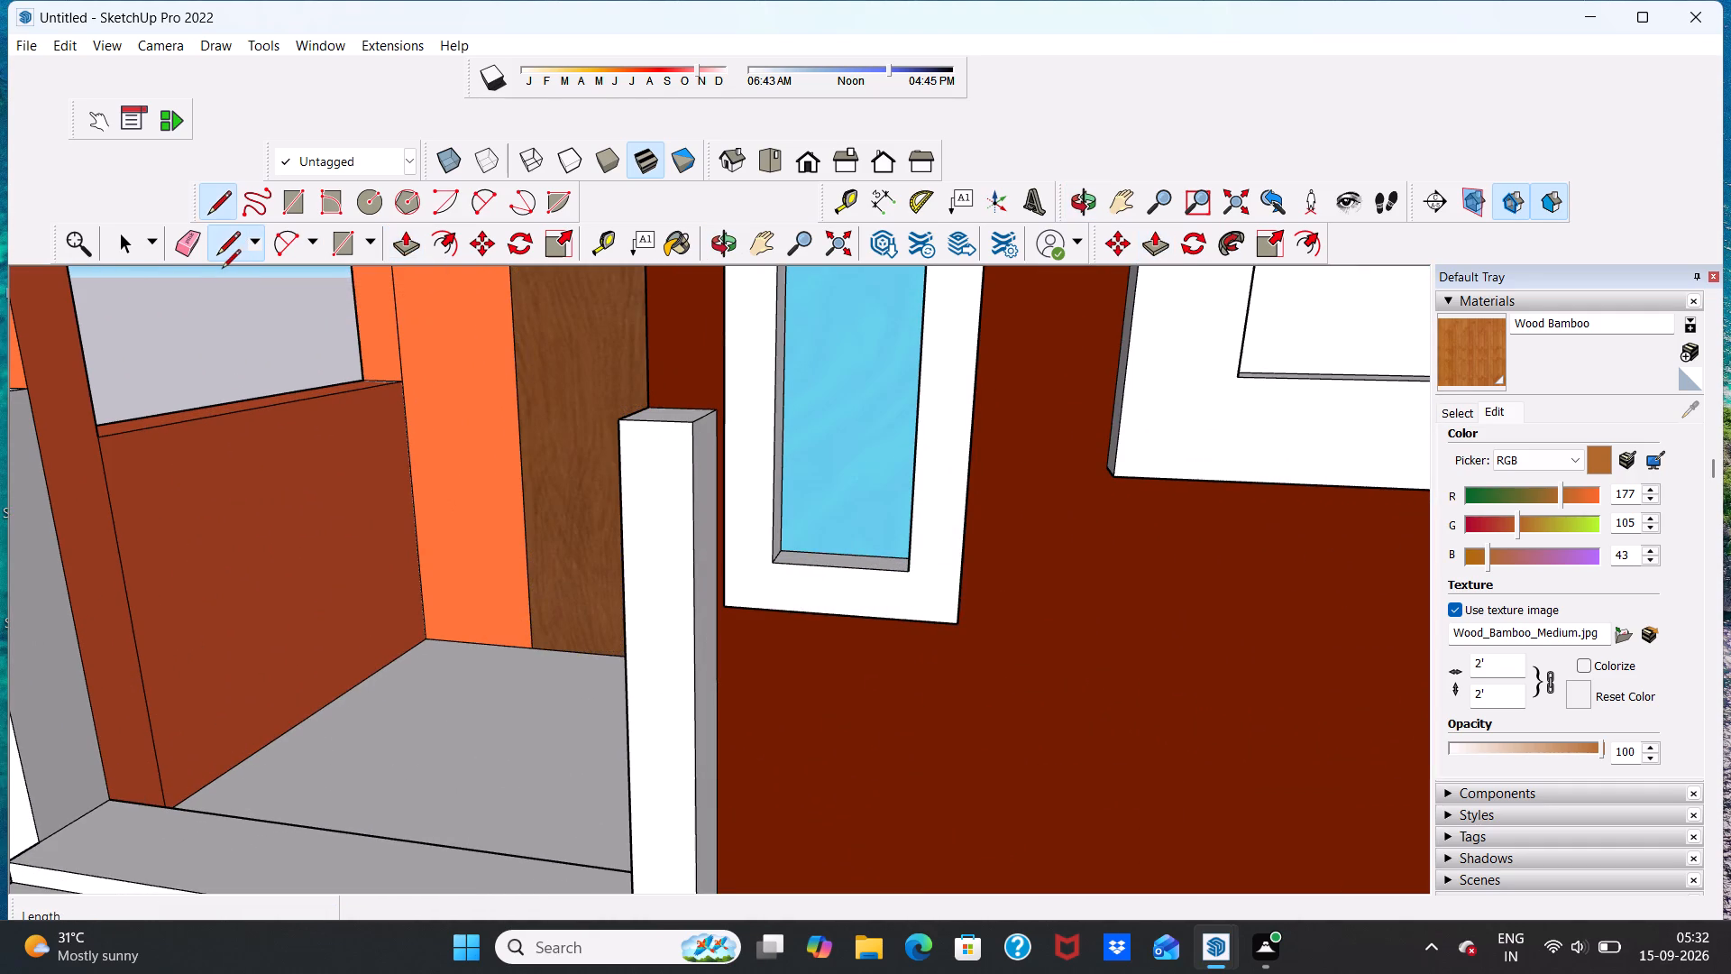
scroll(671, 485, up, 5)
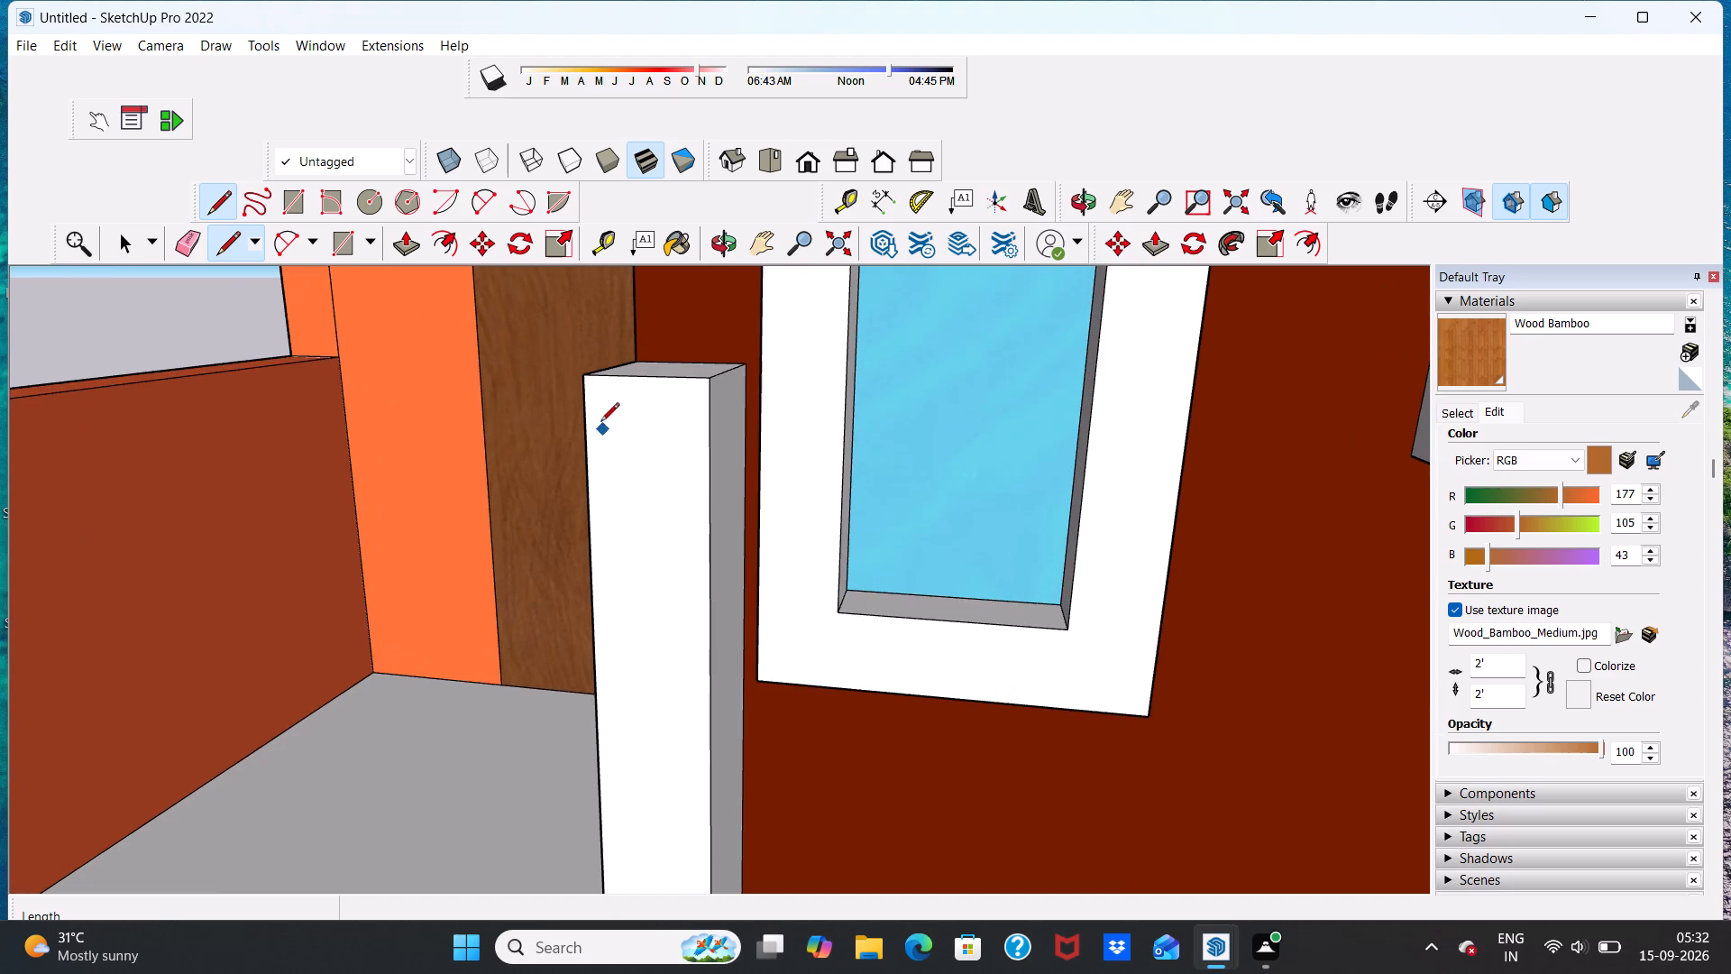
click(587, 409)
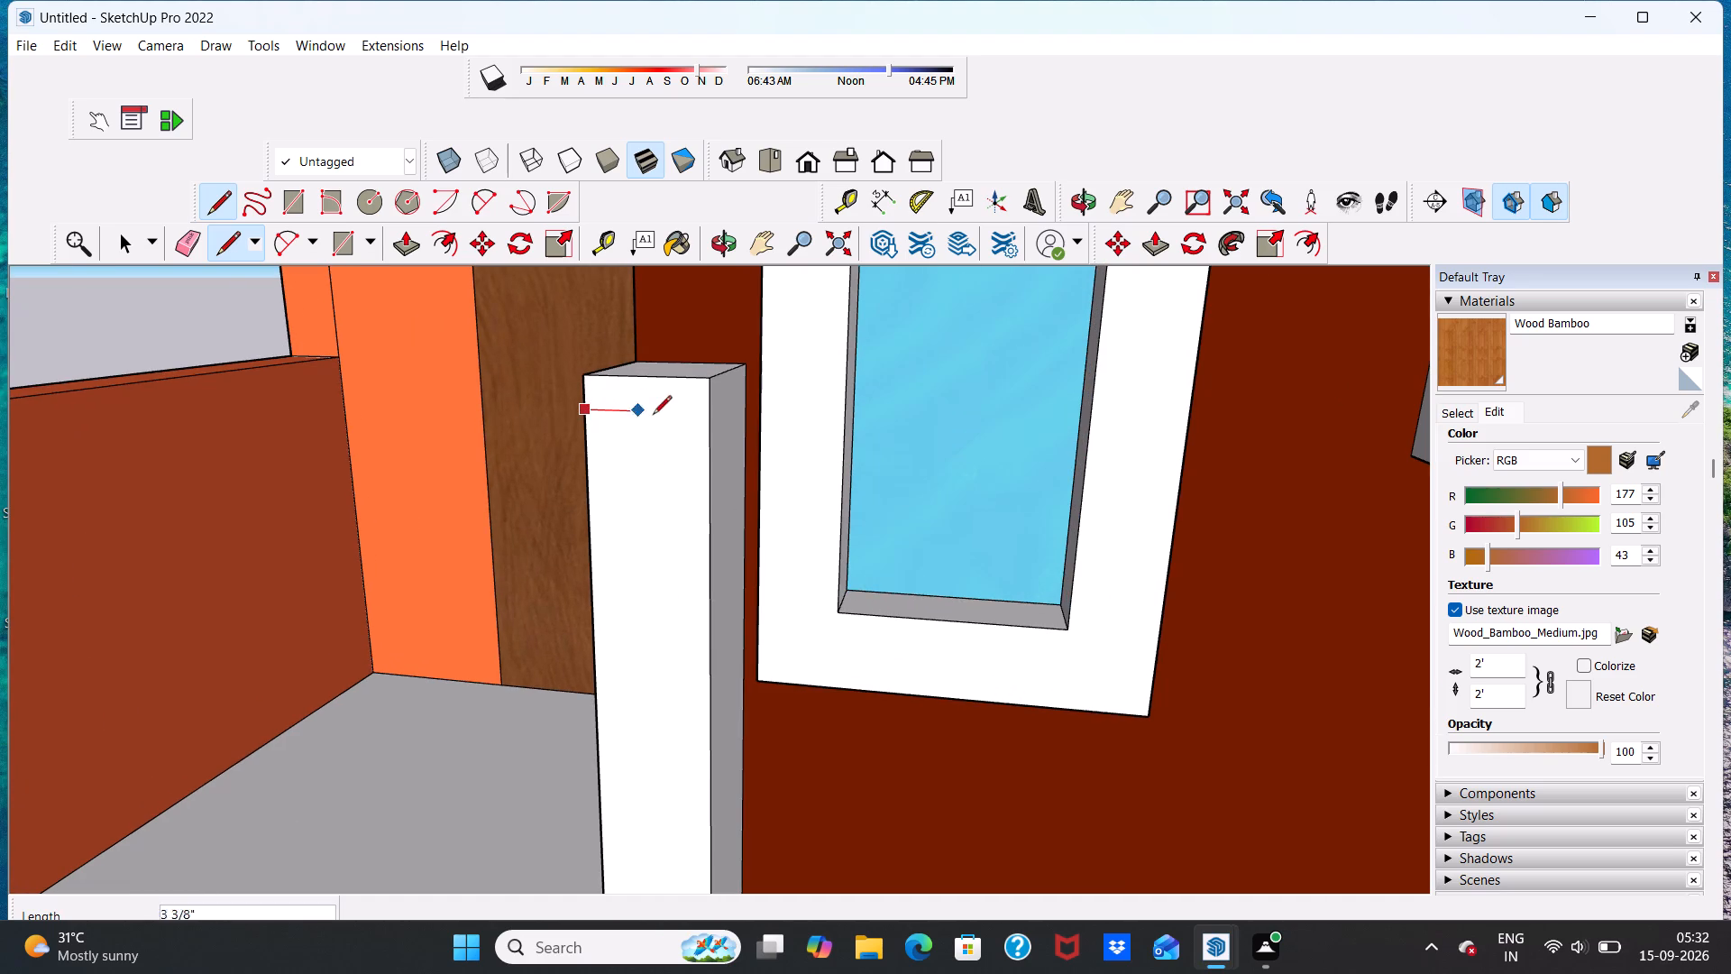
click(707, 418)
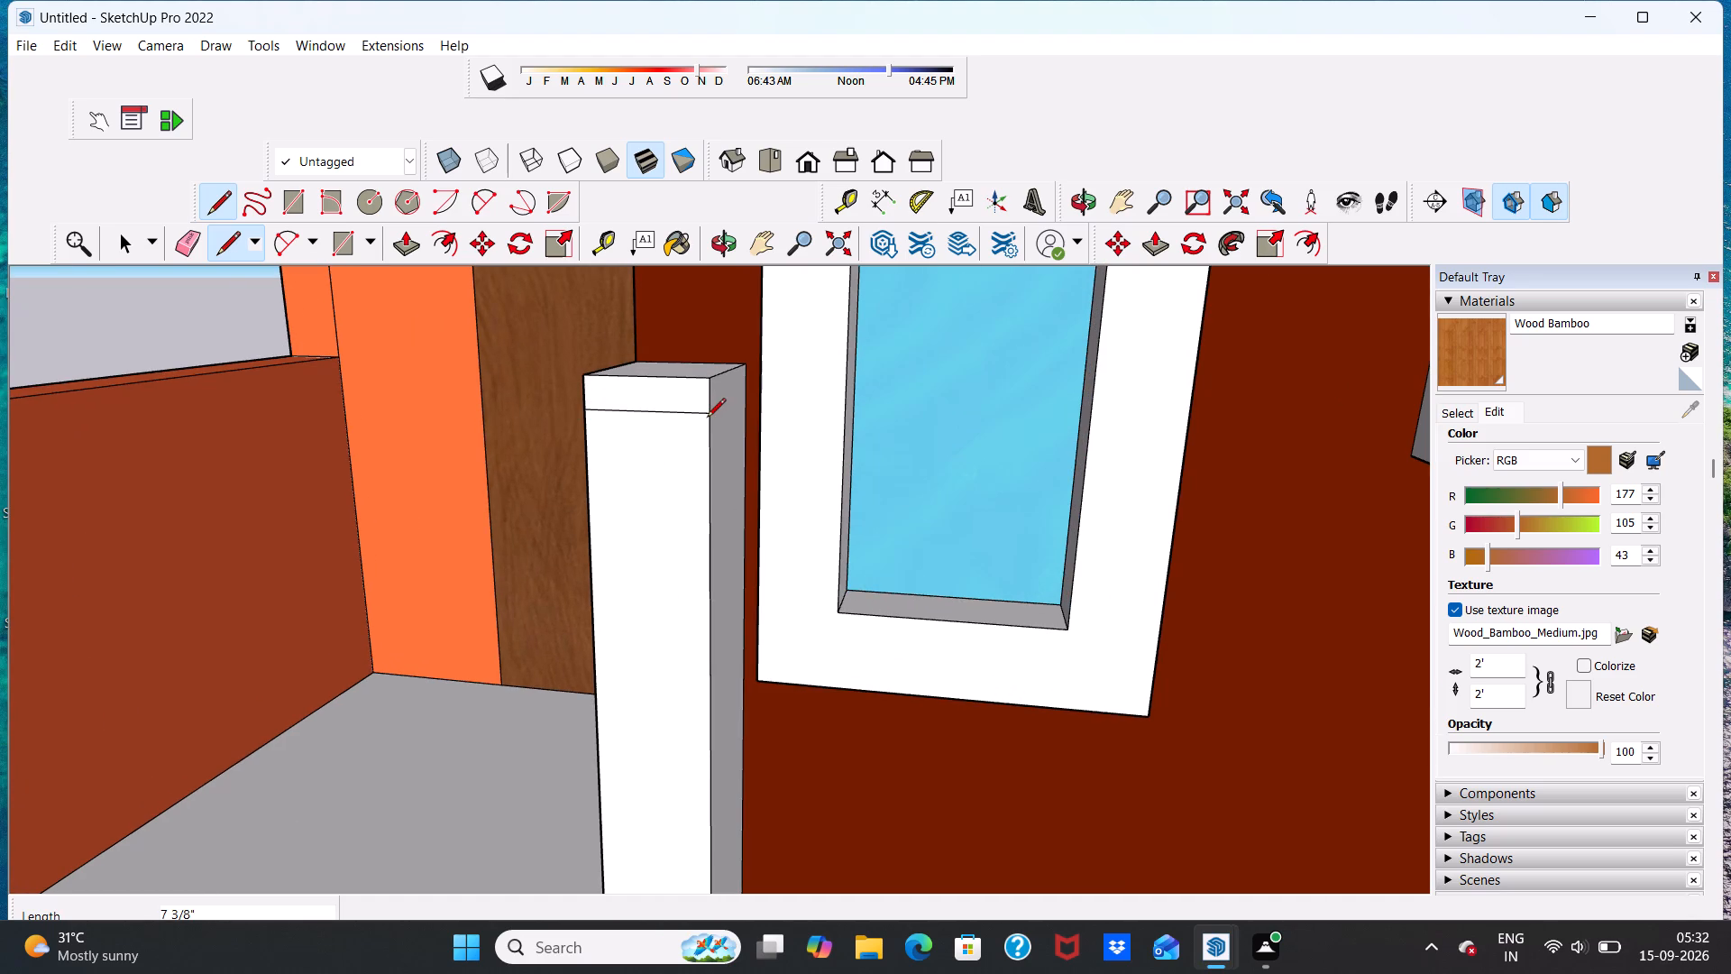
scroll(608, 348, down, 2)
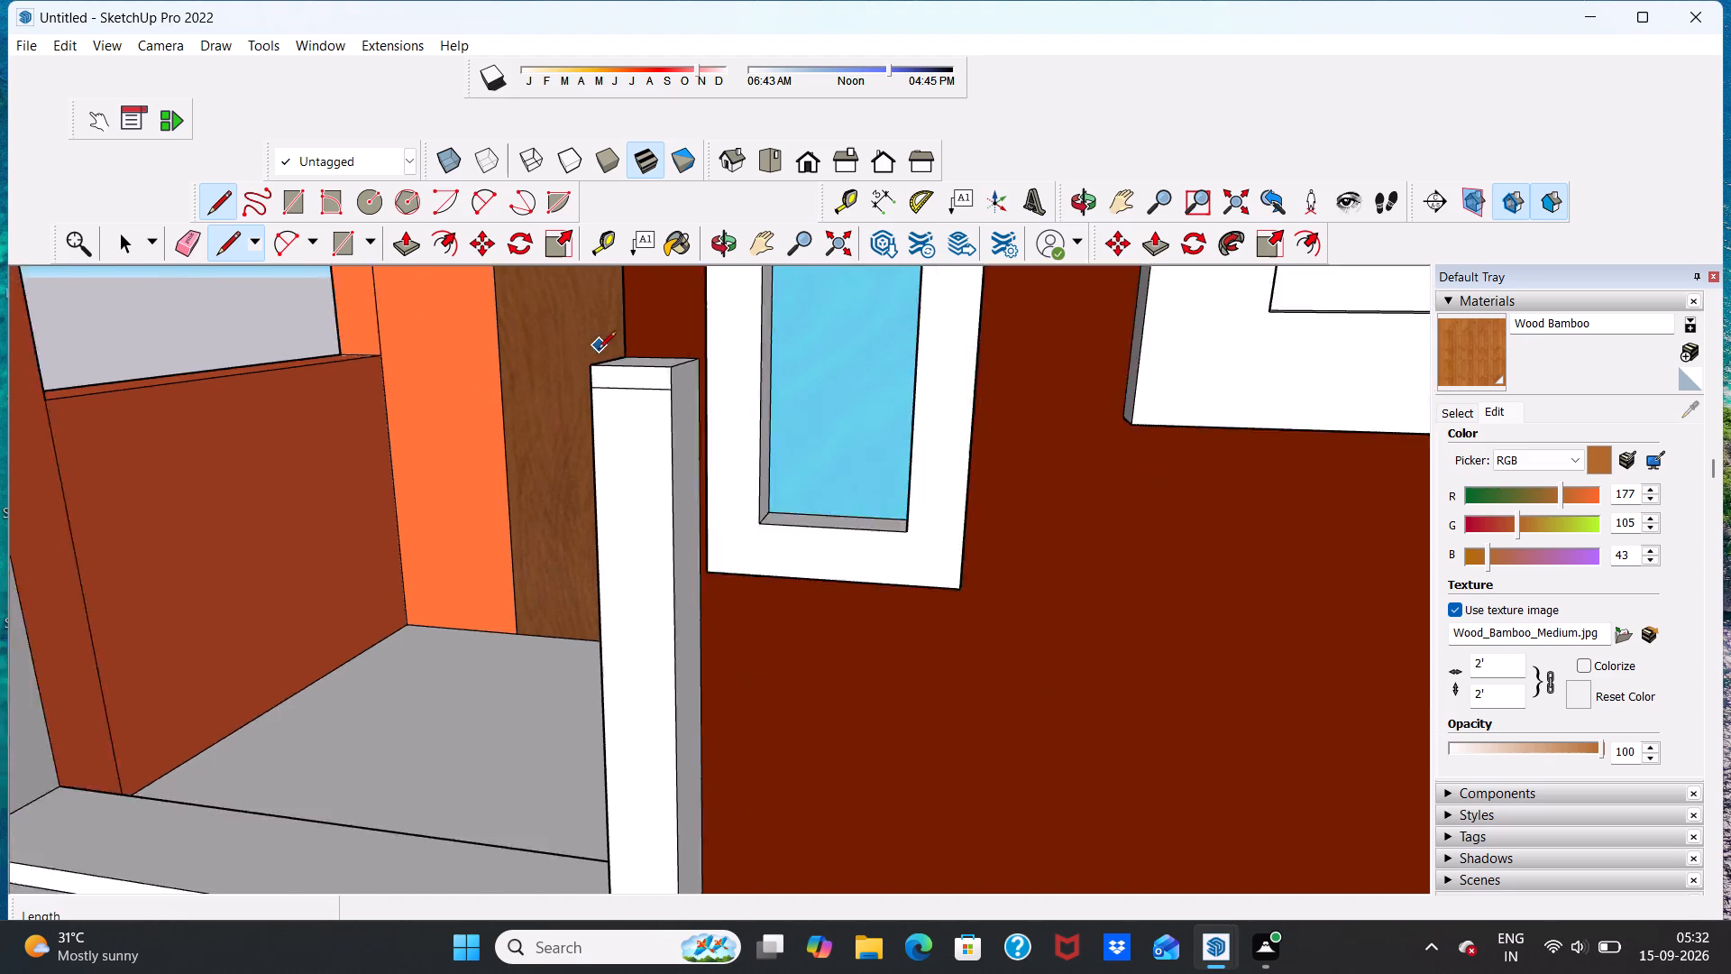
scroll(598, 351, down, 6)
scroll(672, 363, up, 6)
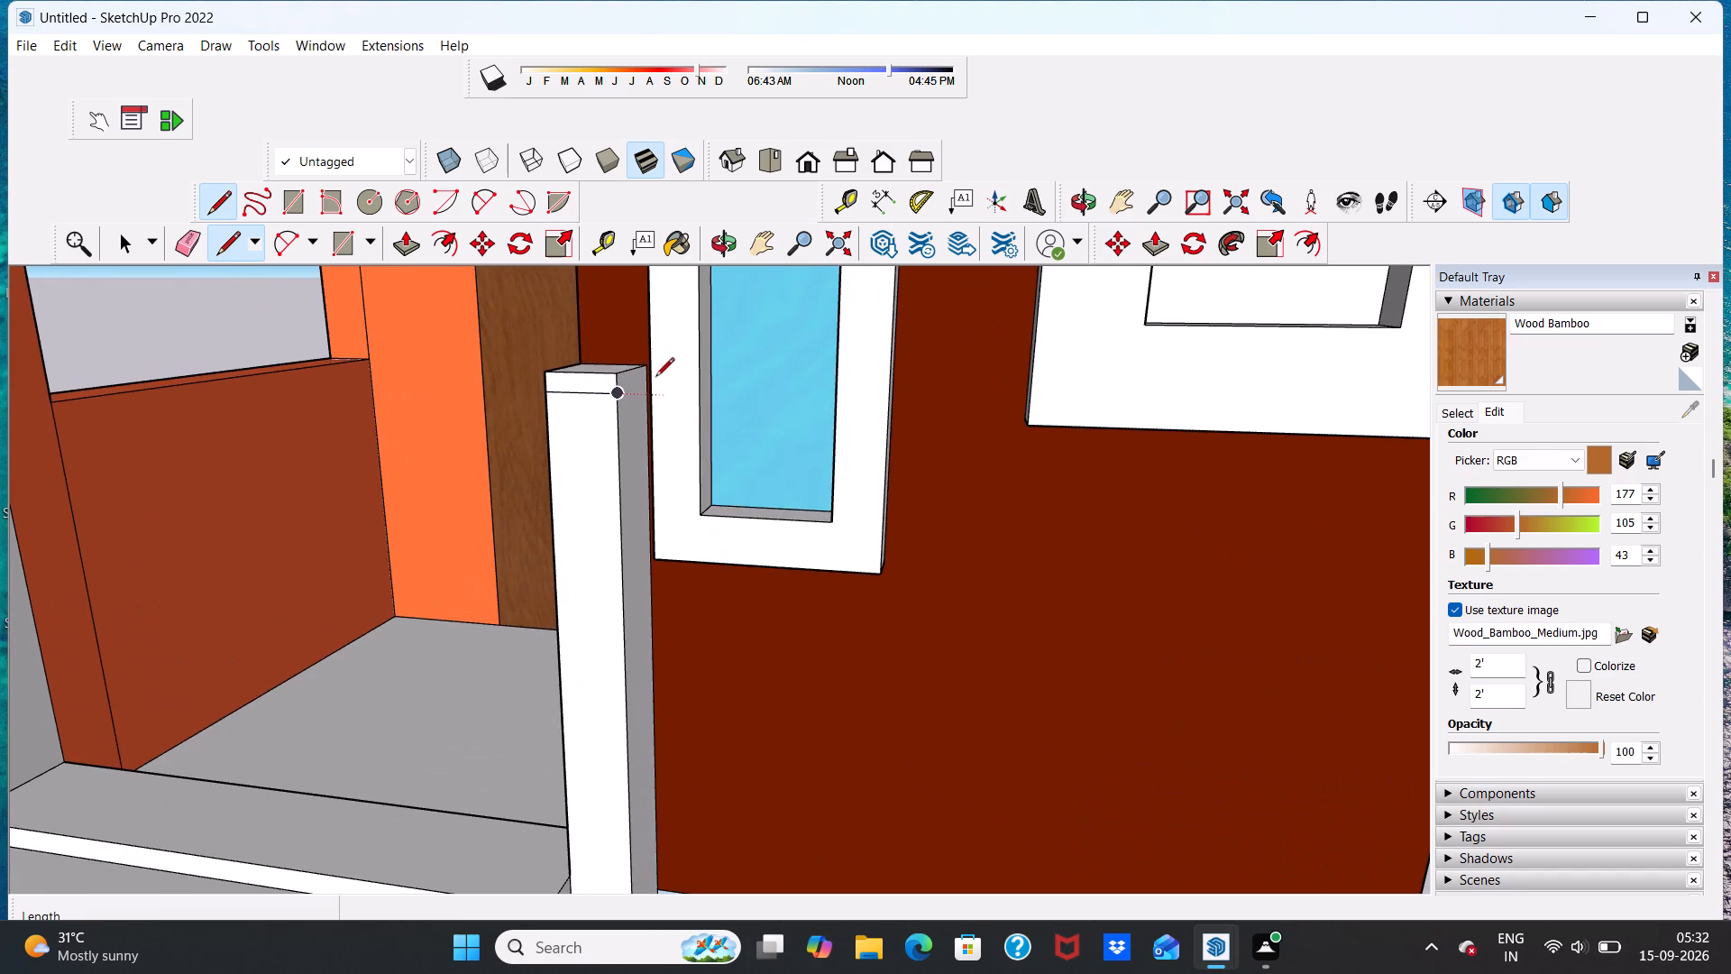
key(space)
Push/Pull the narrow band atop the dark red wall's post forward about 7 1/2", aligned with the opposite post's cap.
middle_drag(636, 358, 493, 392)
scroll(500, 402, up, 5)
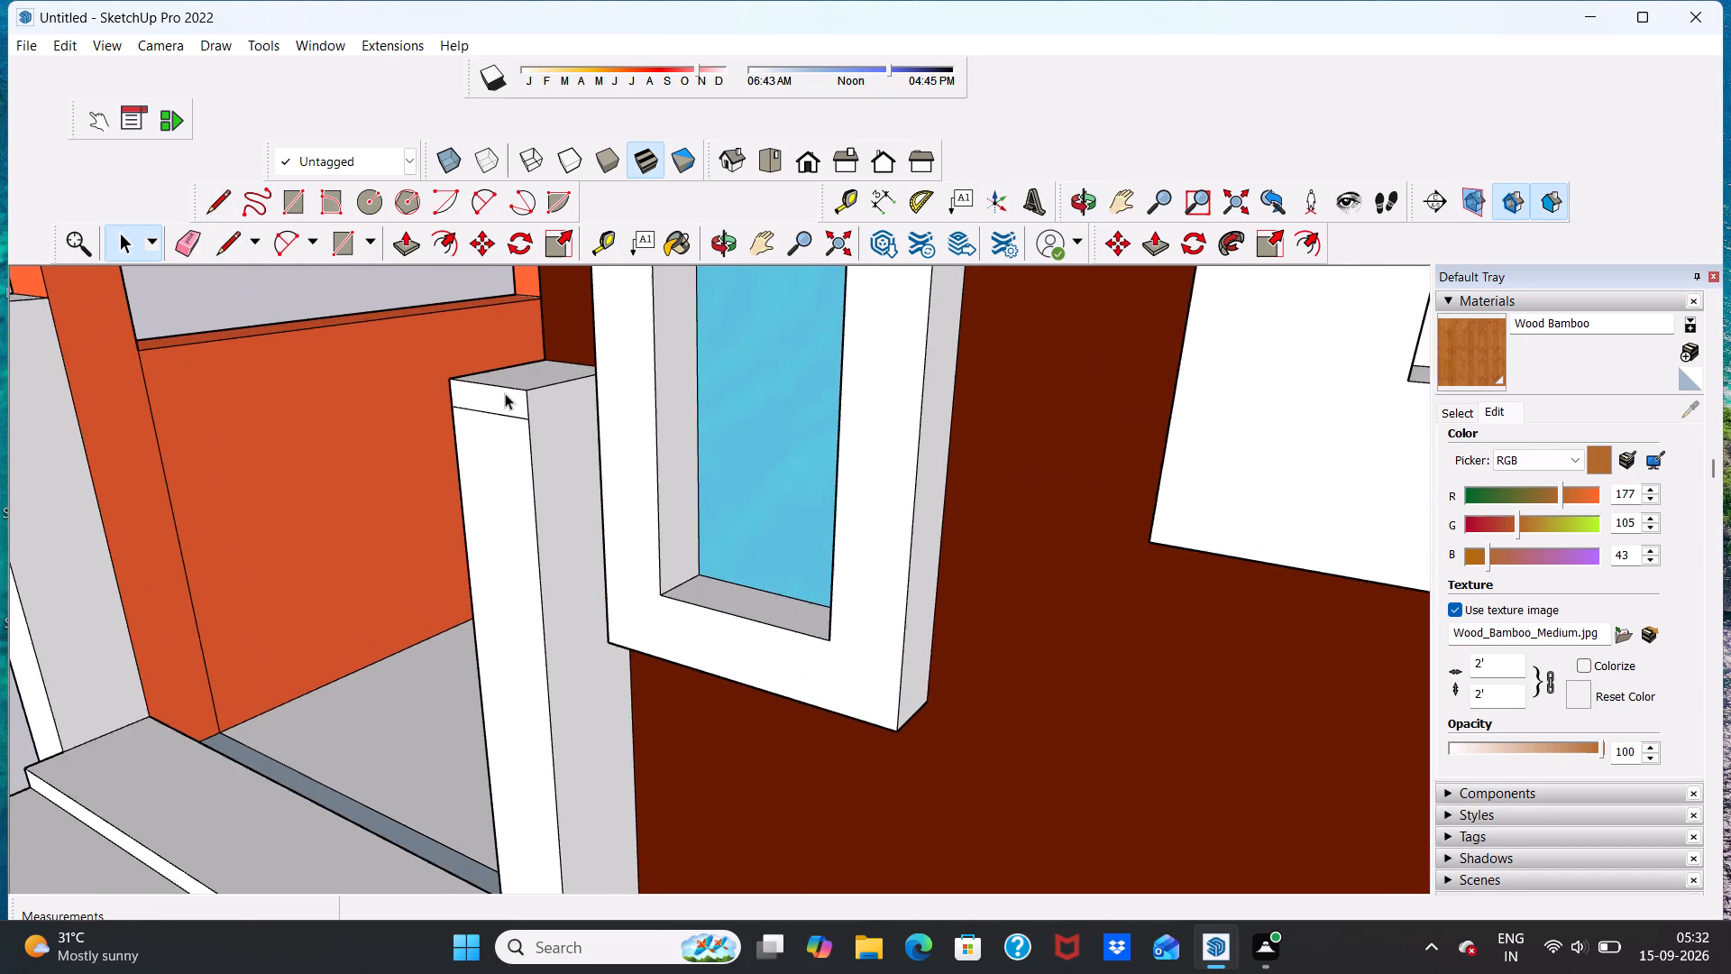
click(400, 237)
scroll(571, 415, up, 4)
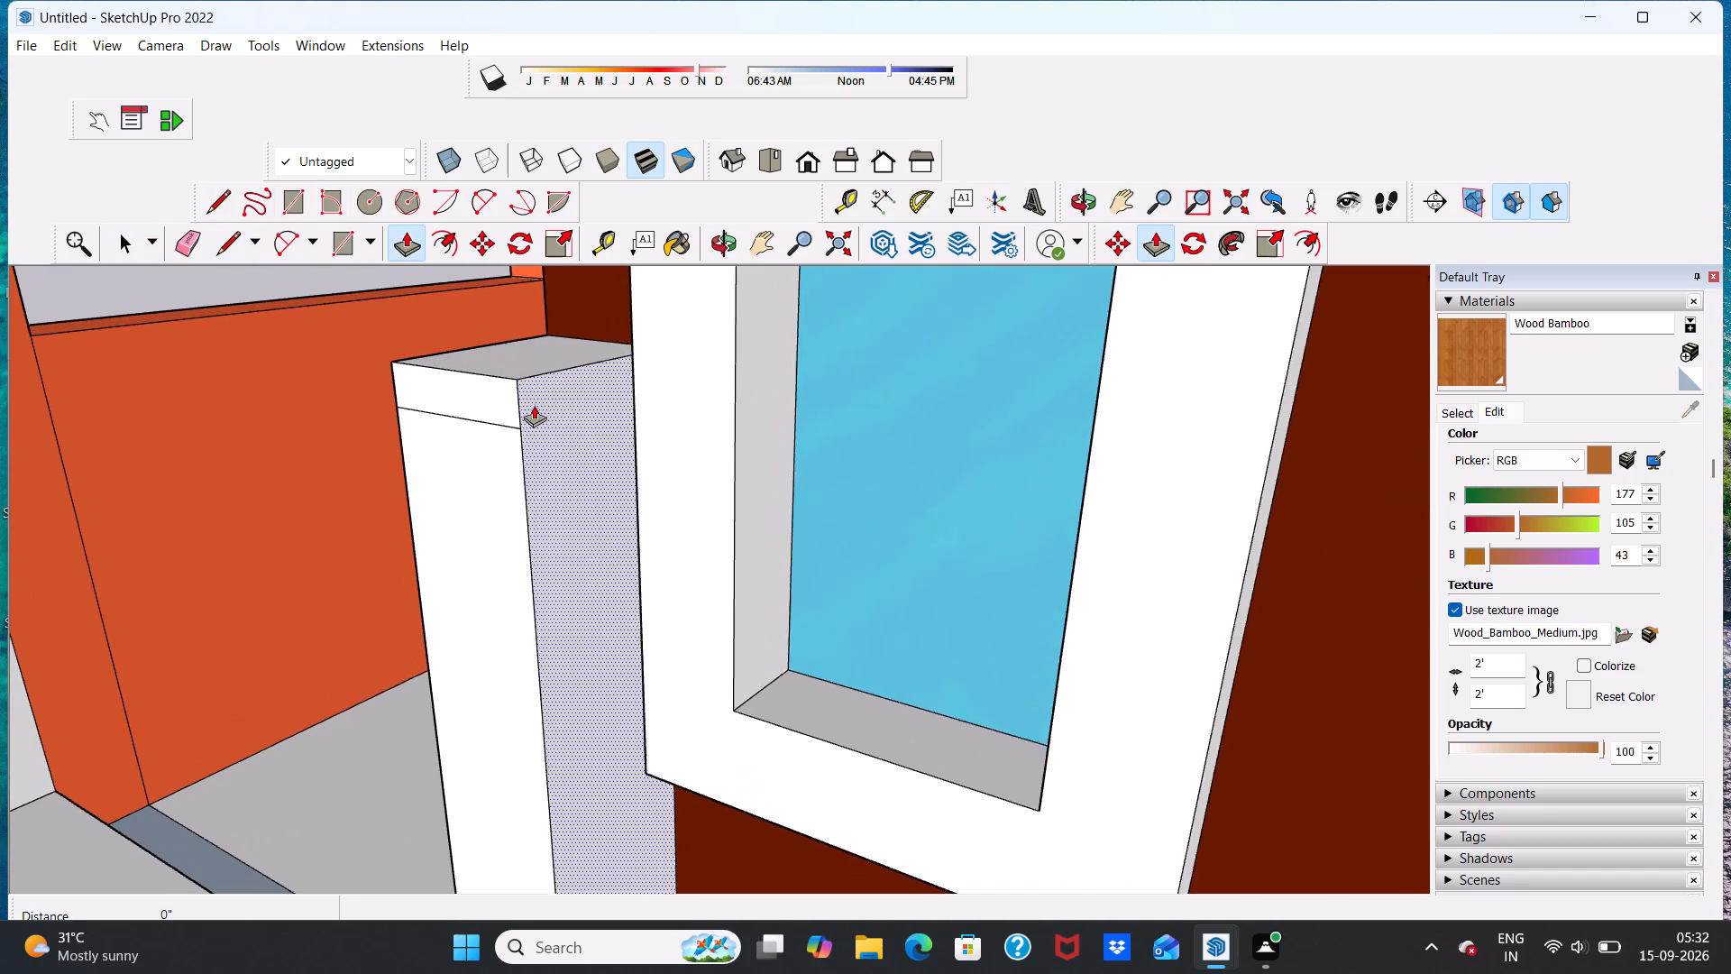
scroll(534, 405, up, 1)
click(496, 394)
scroll(442, 409, down, 7)
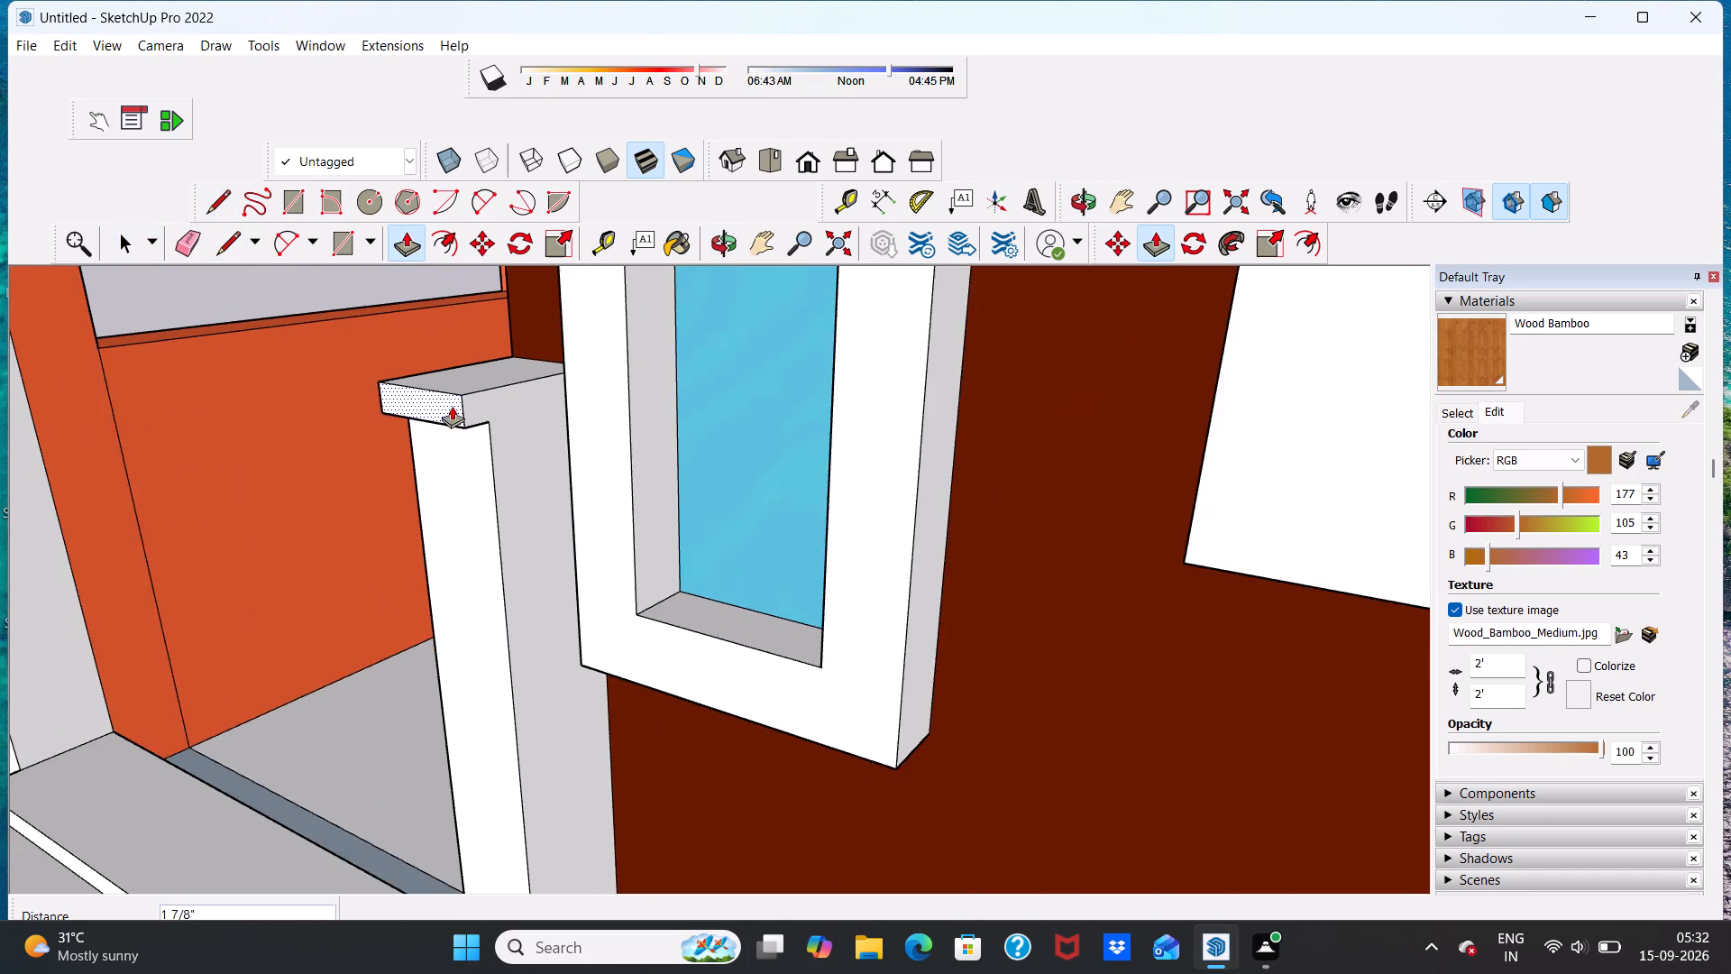
scroll(452, 406, down, 9)
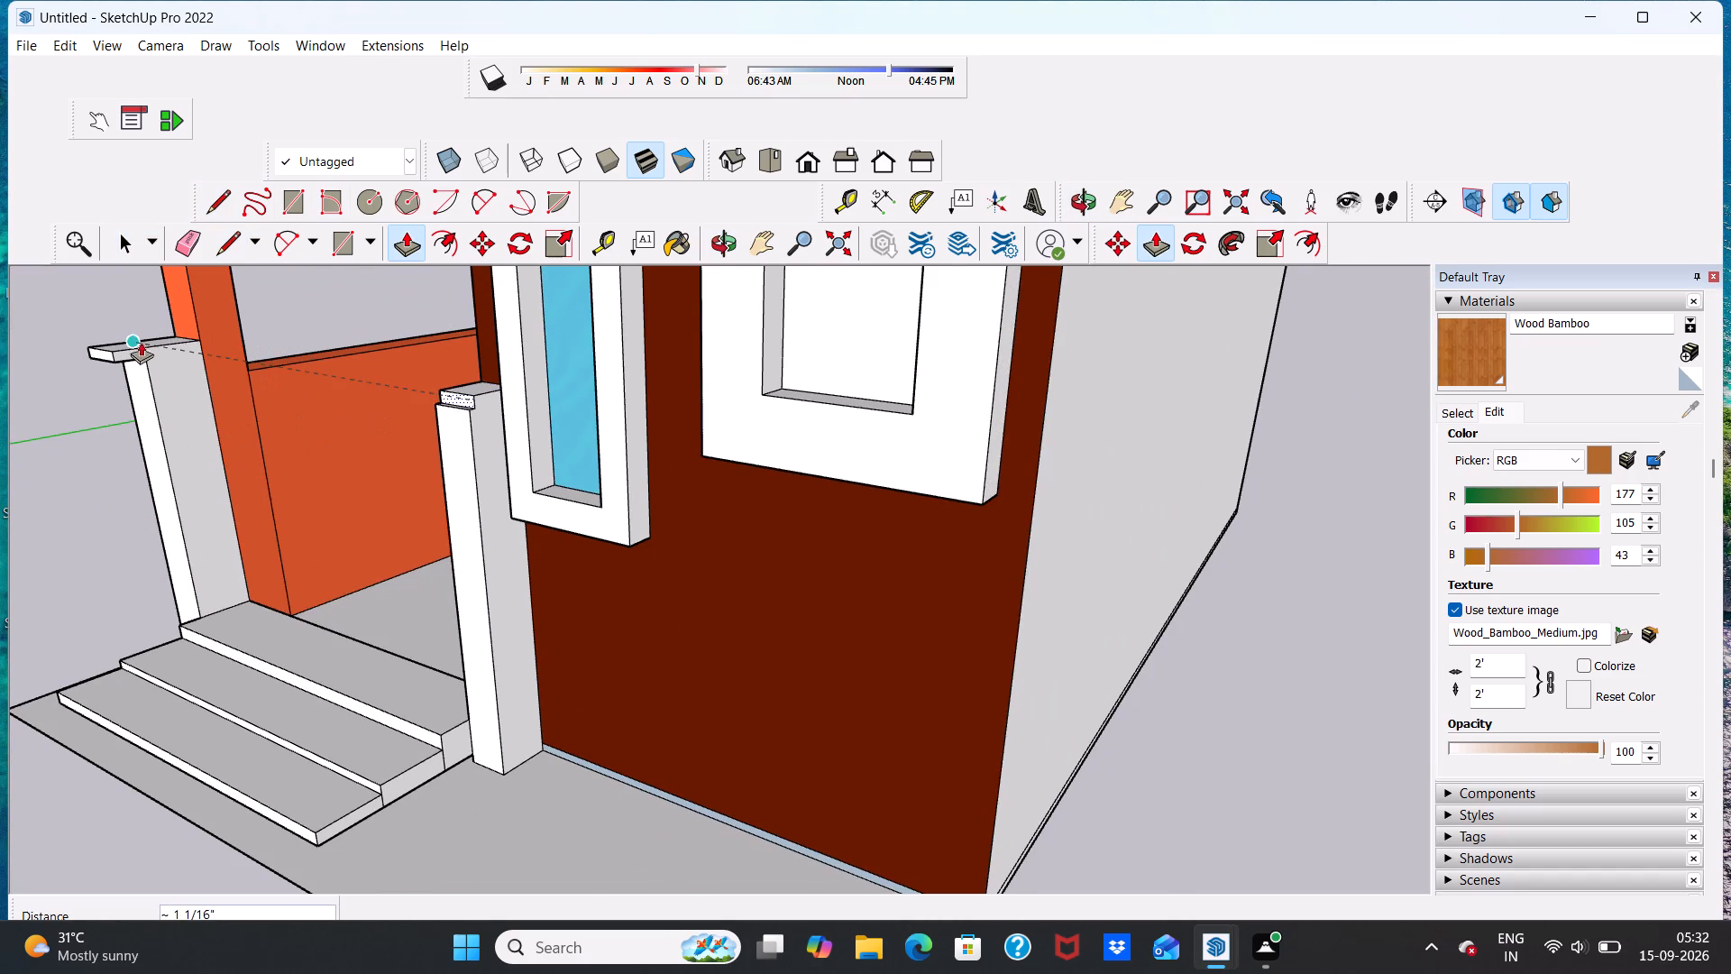
scroll(142, 331, up, 5)
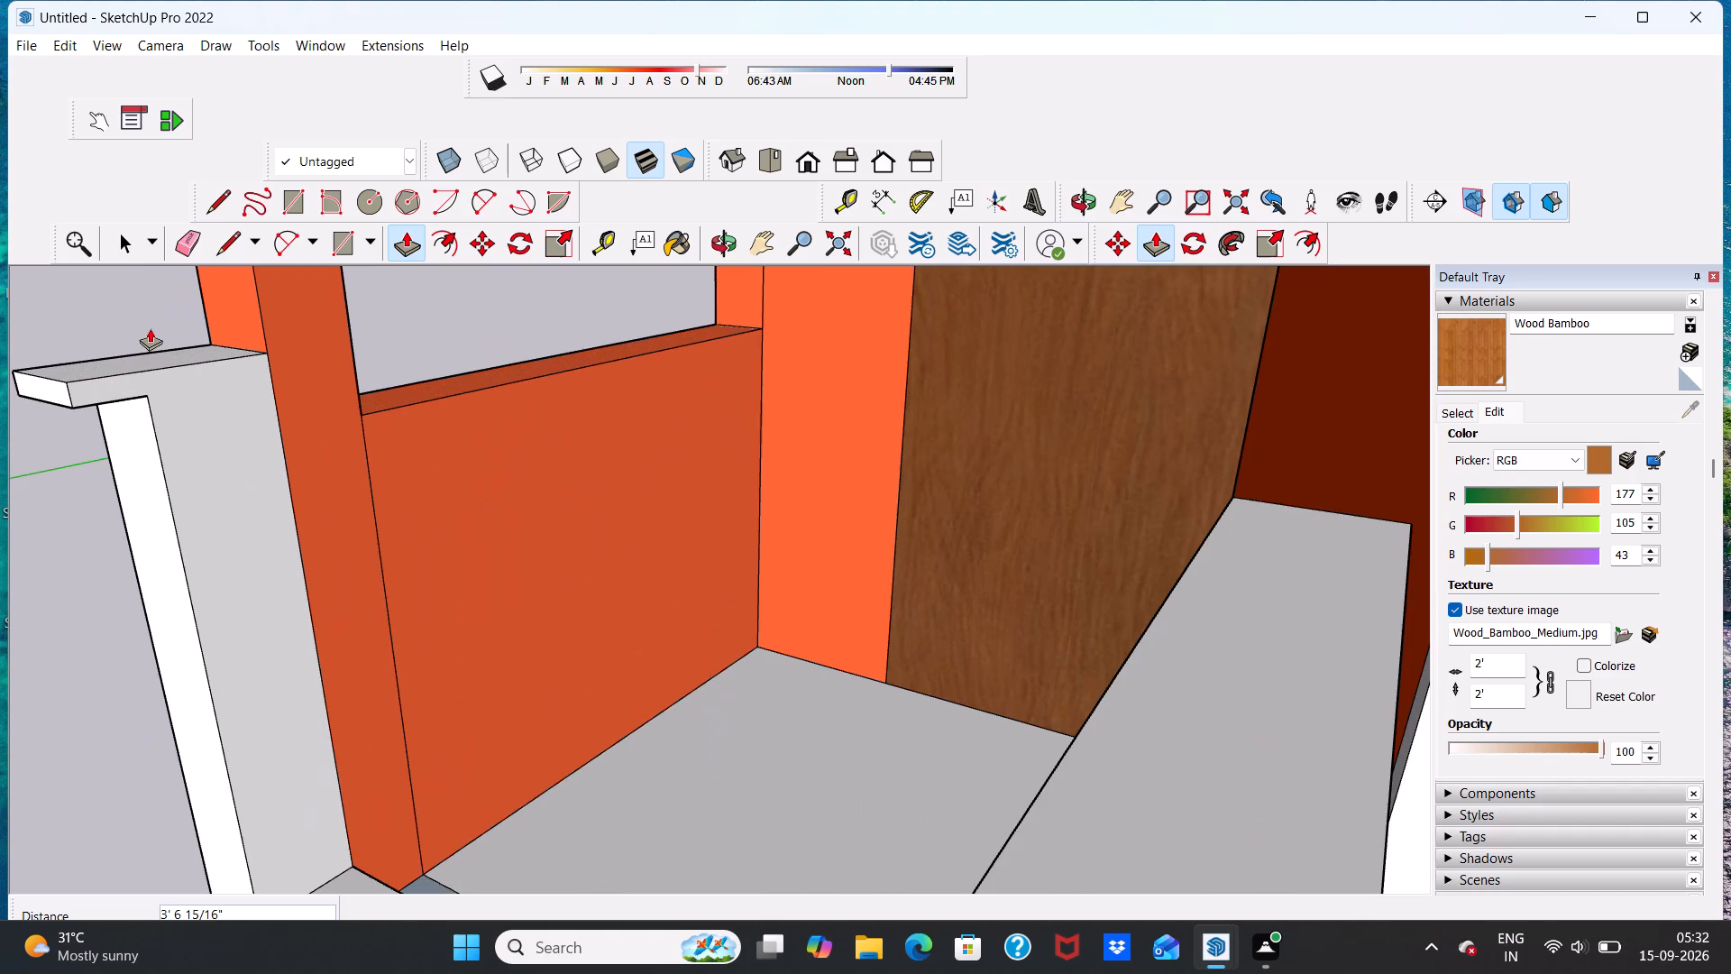
click(67, 378)
scroll(188, 376, down, 13)
scroll(354, 442, up, 5)
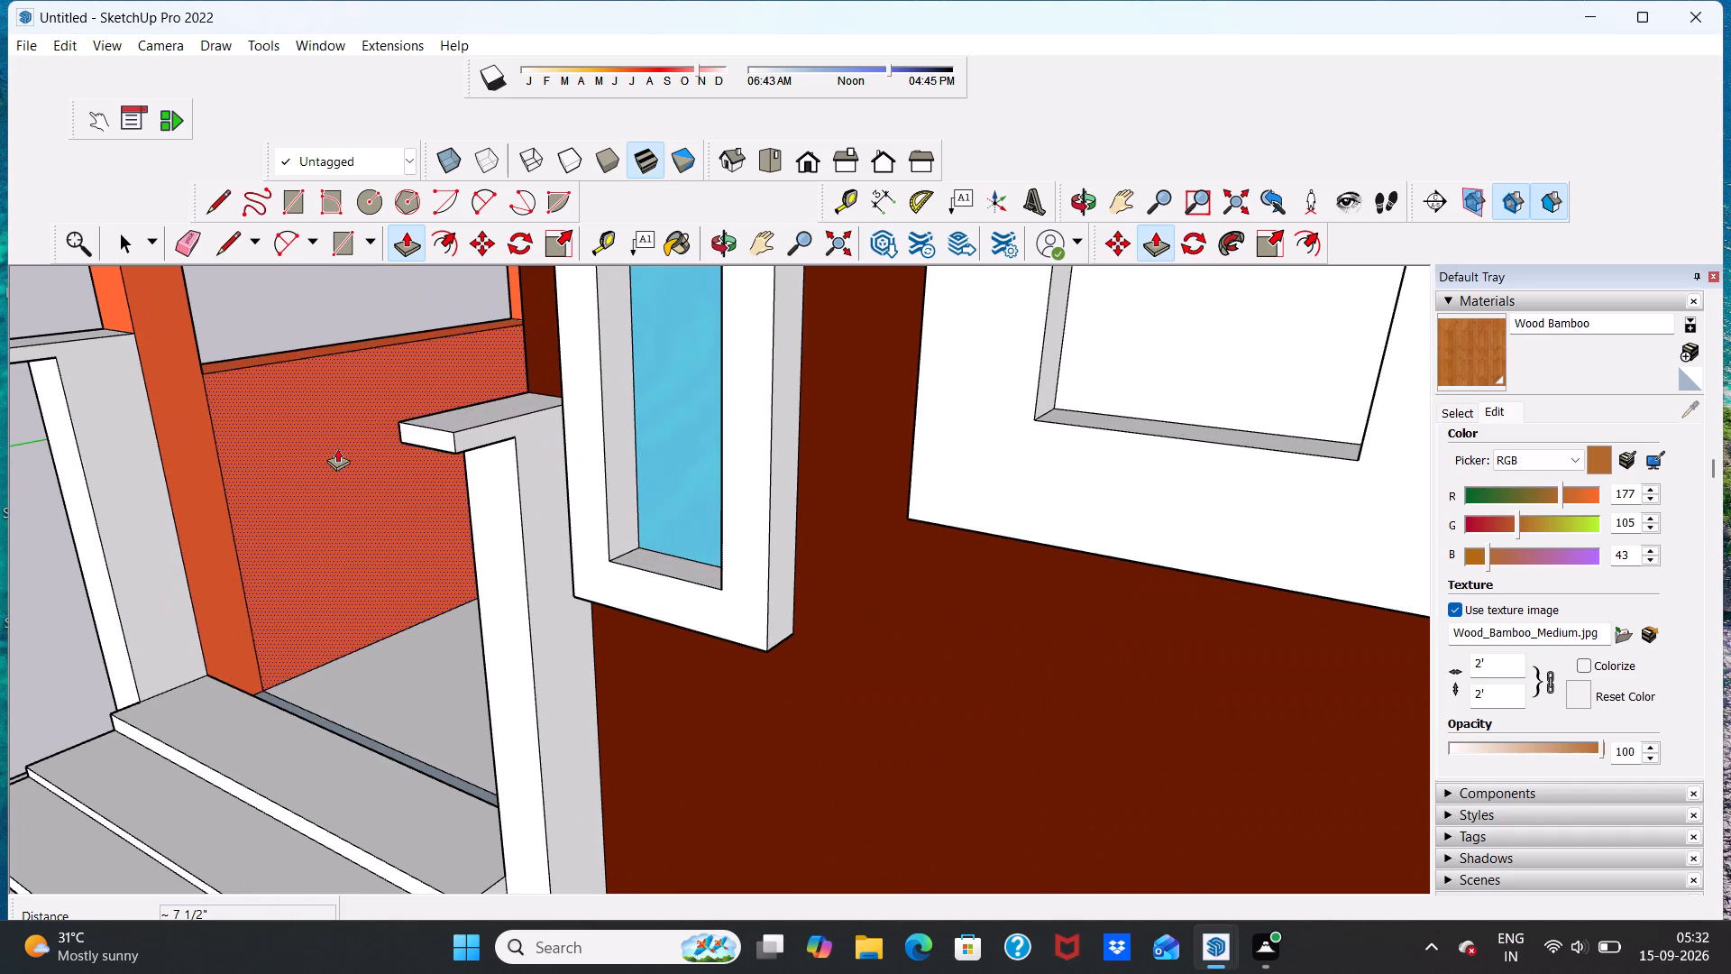
key(space)
Examine both capped posts, the entrance steps and the whole front facade from several distances and angles.
scroll(386, 432, down, 7)
middle_drag(393, 477, 592, 460)
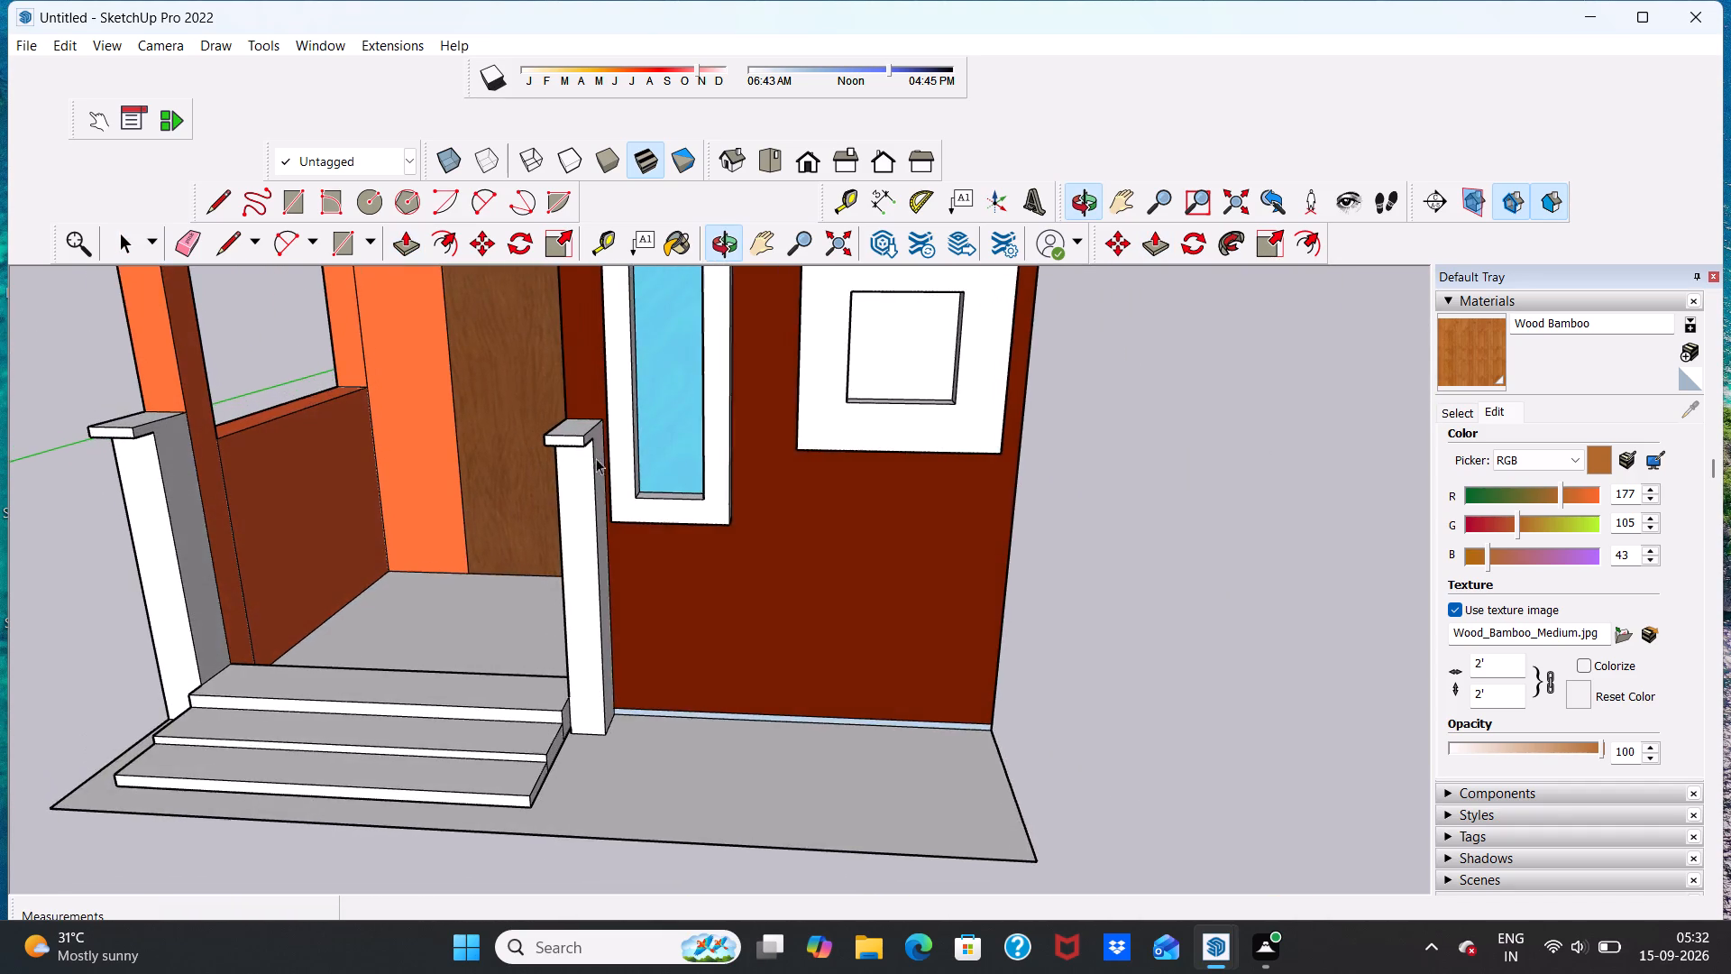
scroll(608, 452, down, 6)
middle_drag(517, 478, 673, 465)
scroll(665, 465, up, 7)
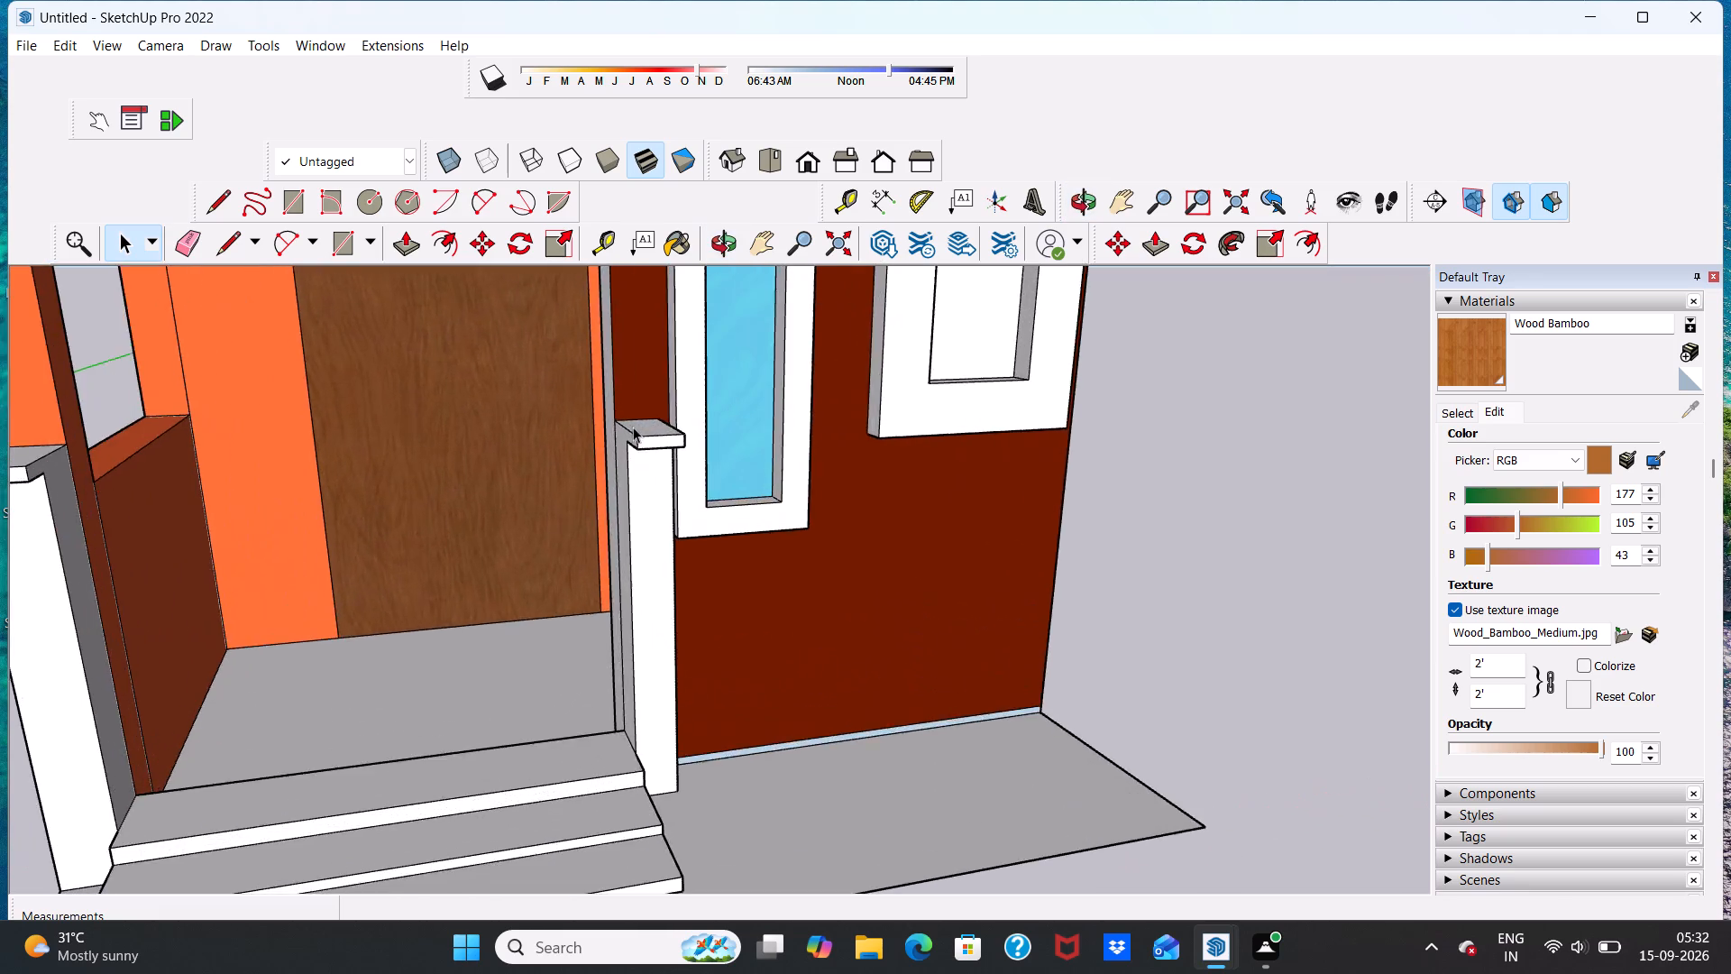
scroll(634, 427, down, 11)
middle_drag(685, 501, 590, 471)
scroll(654, 480, up, 6)
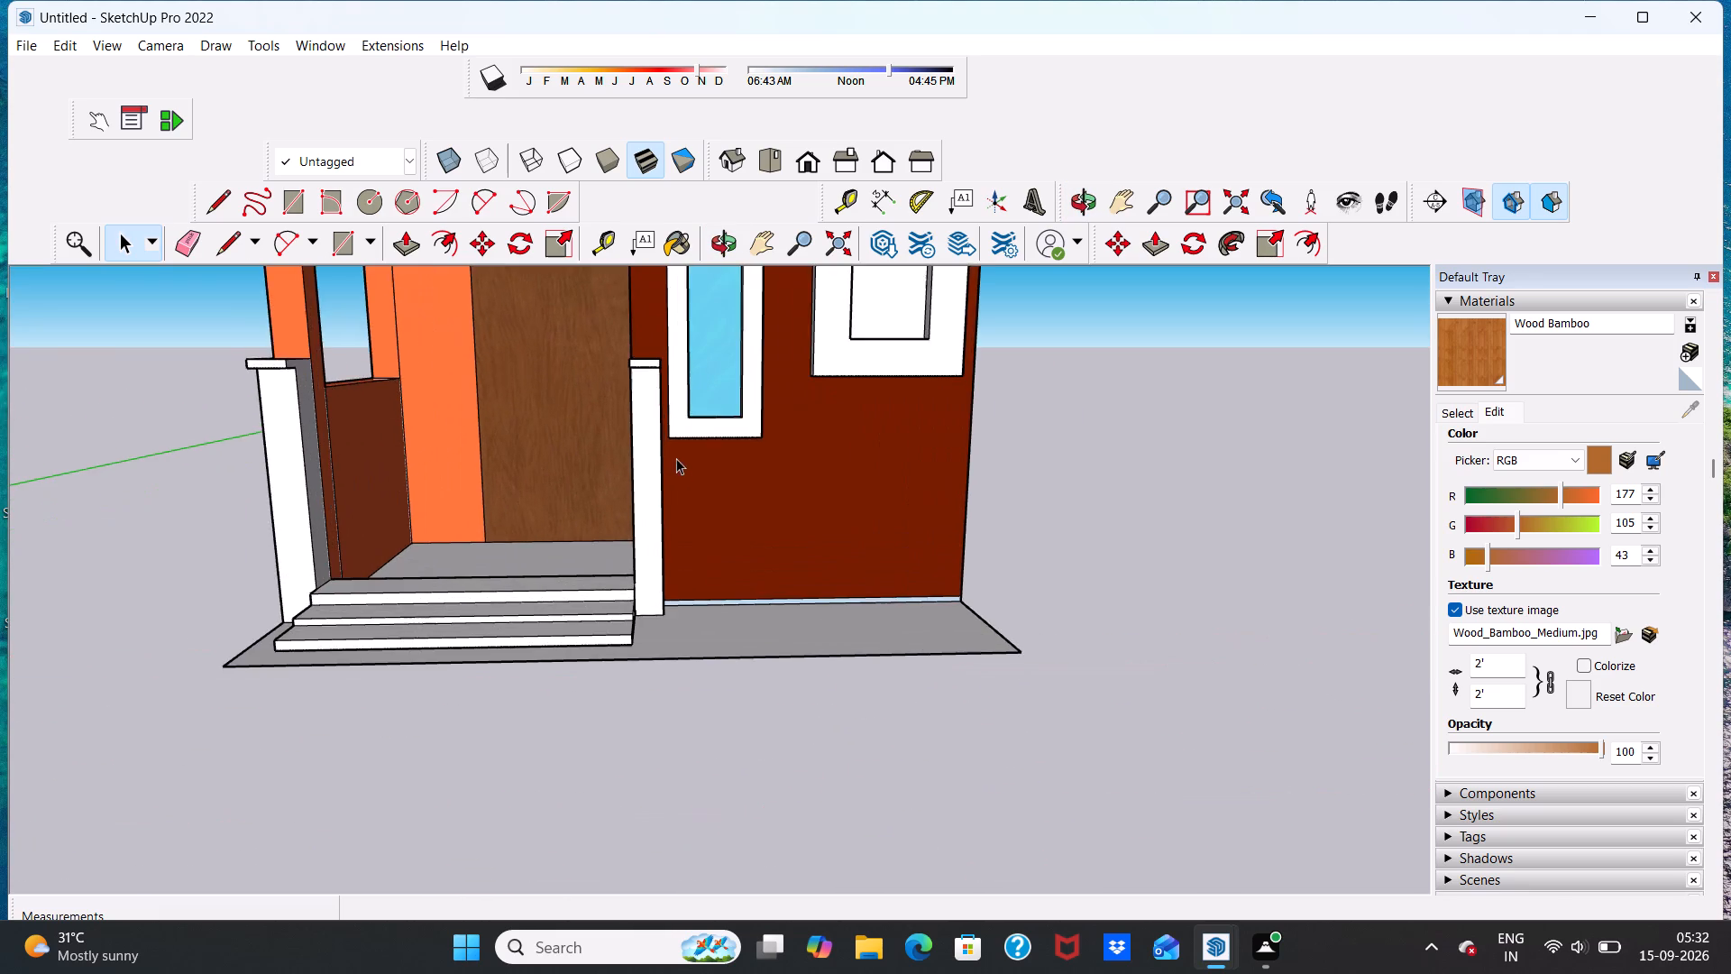
scroll(669, 458, down, 6)
middle_drag(554, 470, 584, 490)
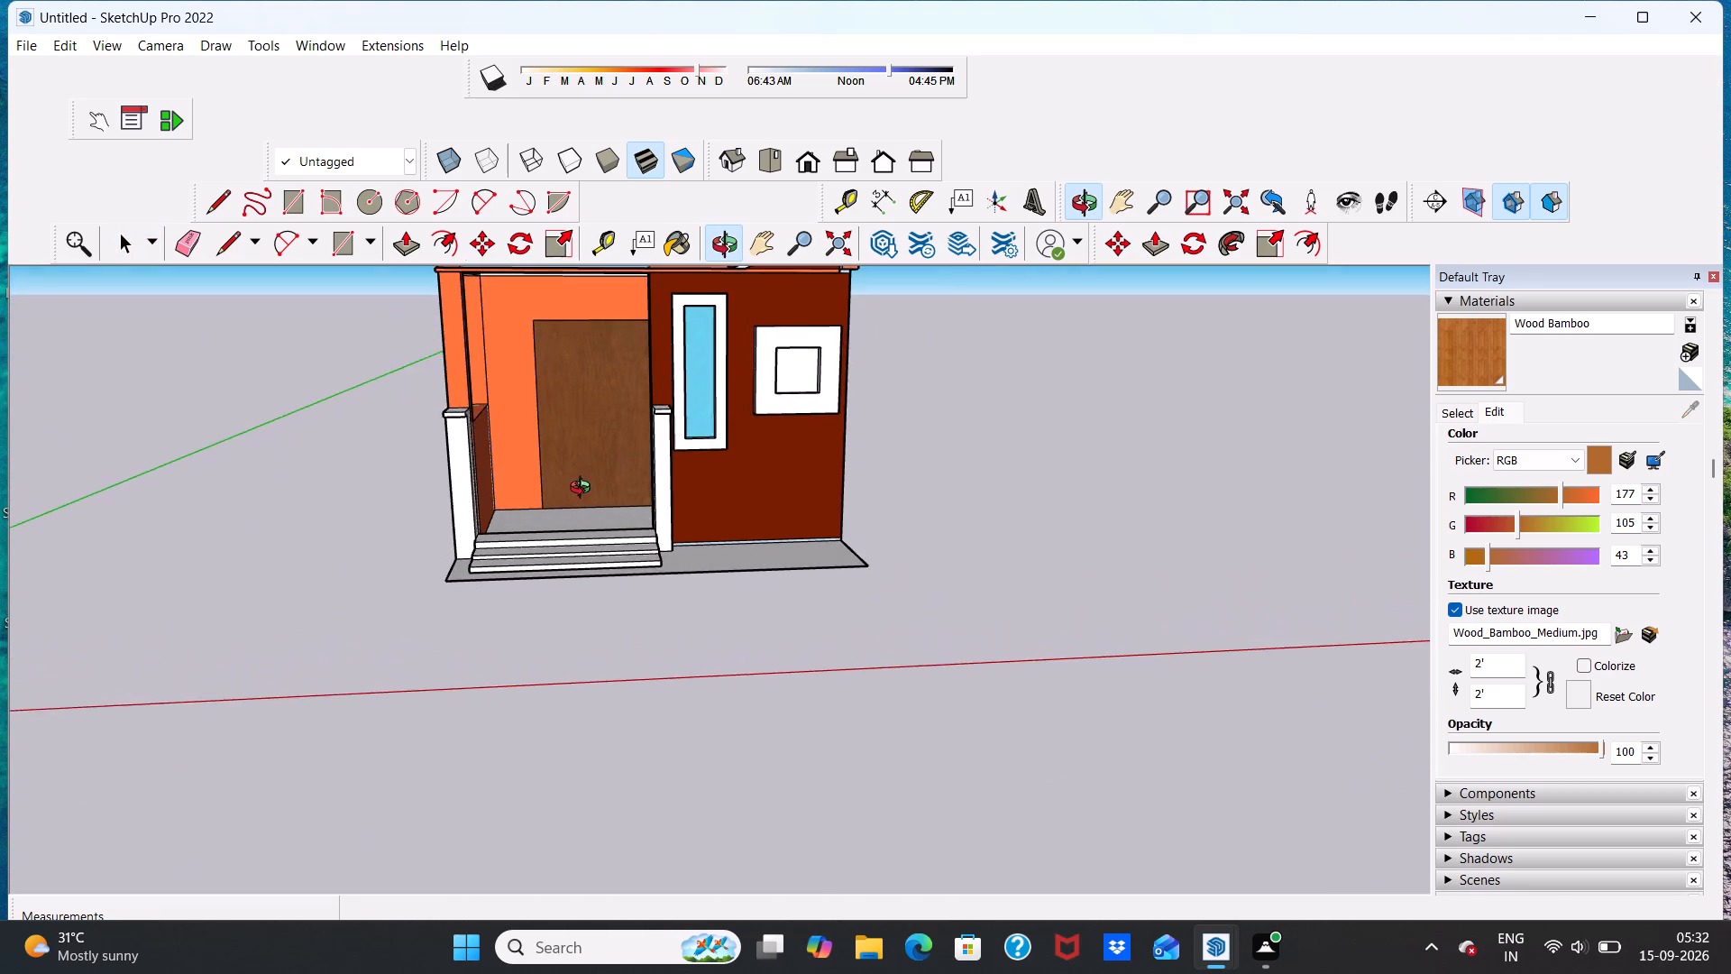
middle_drag(584, 490, 591, 495)
scroll(677, 514, up, 5)
scroll(688, 504, down, 4)
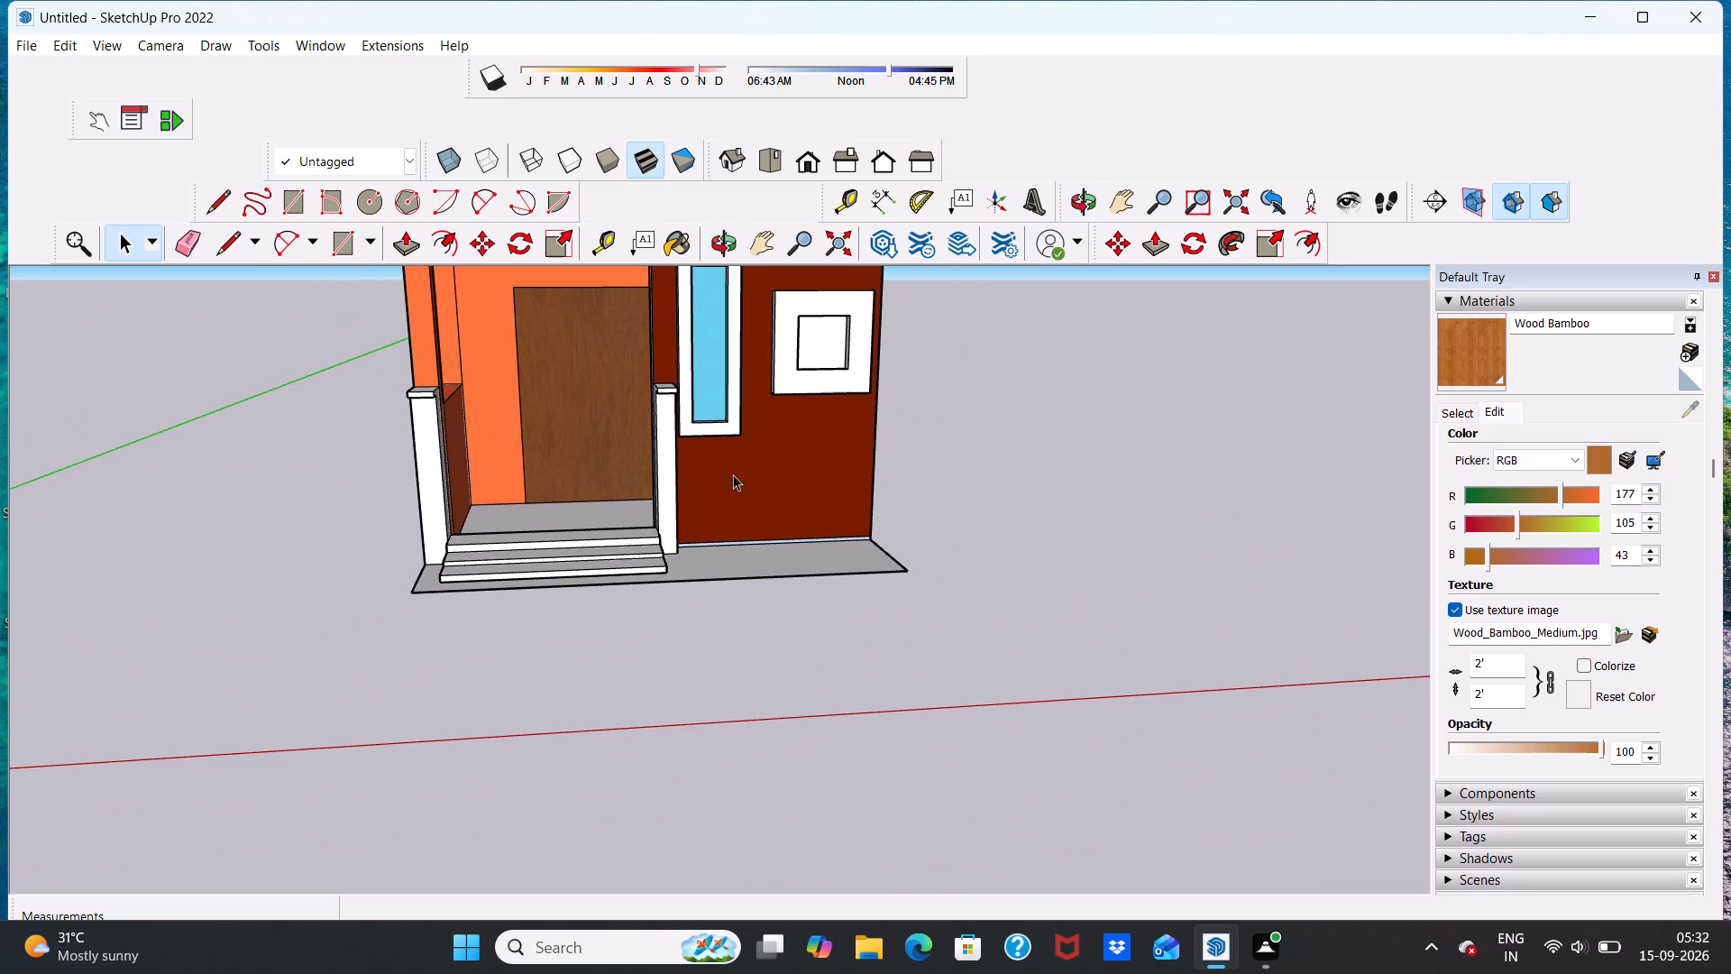
middle_drag(730, 475, 691, 445)
scroll(691, 449, down, 18)
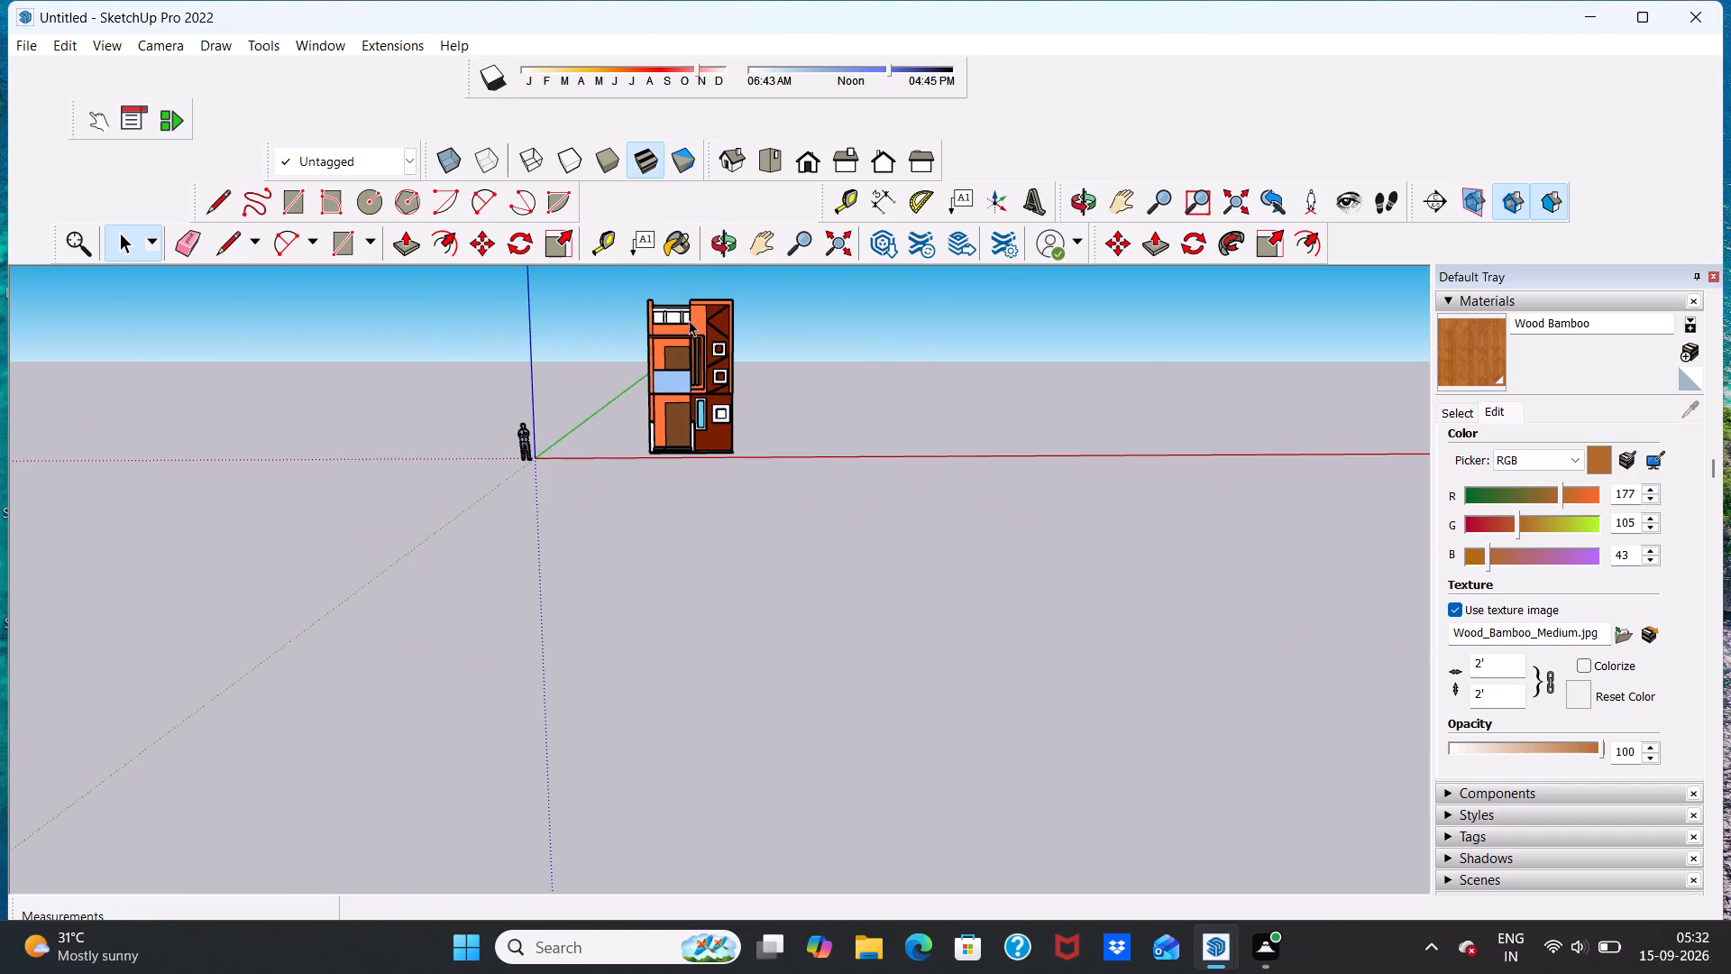
scroll(691, 316, up, 14)
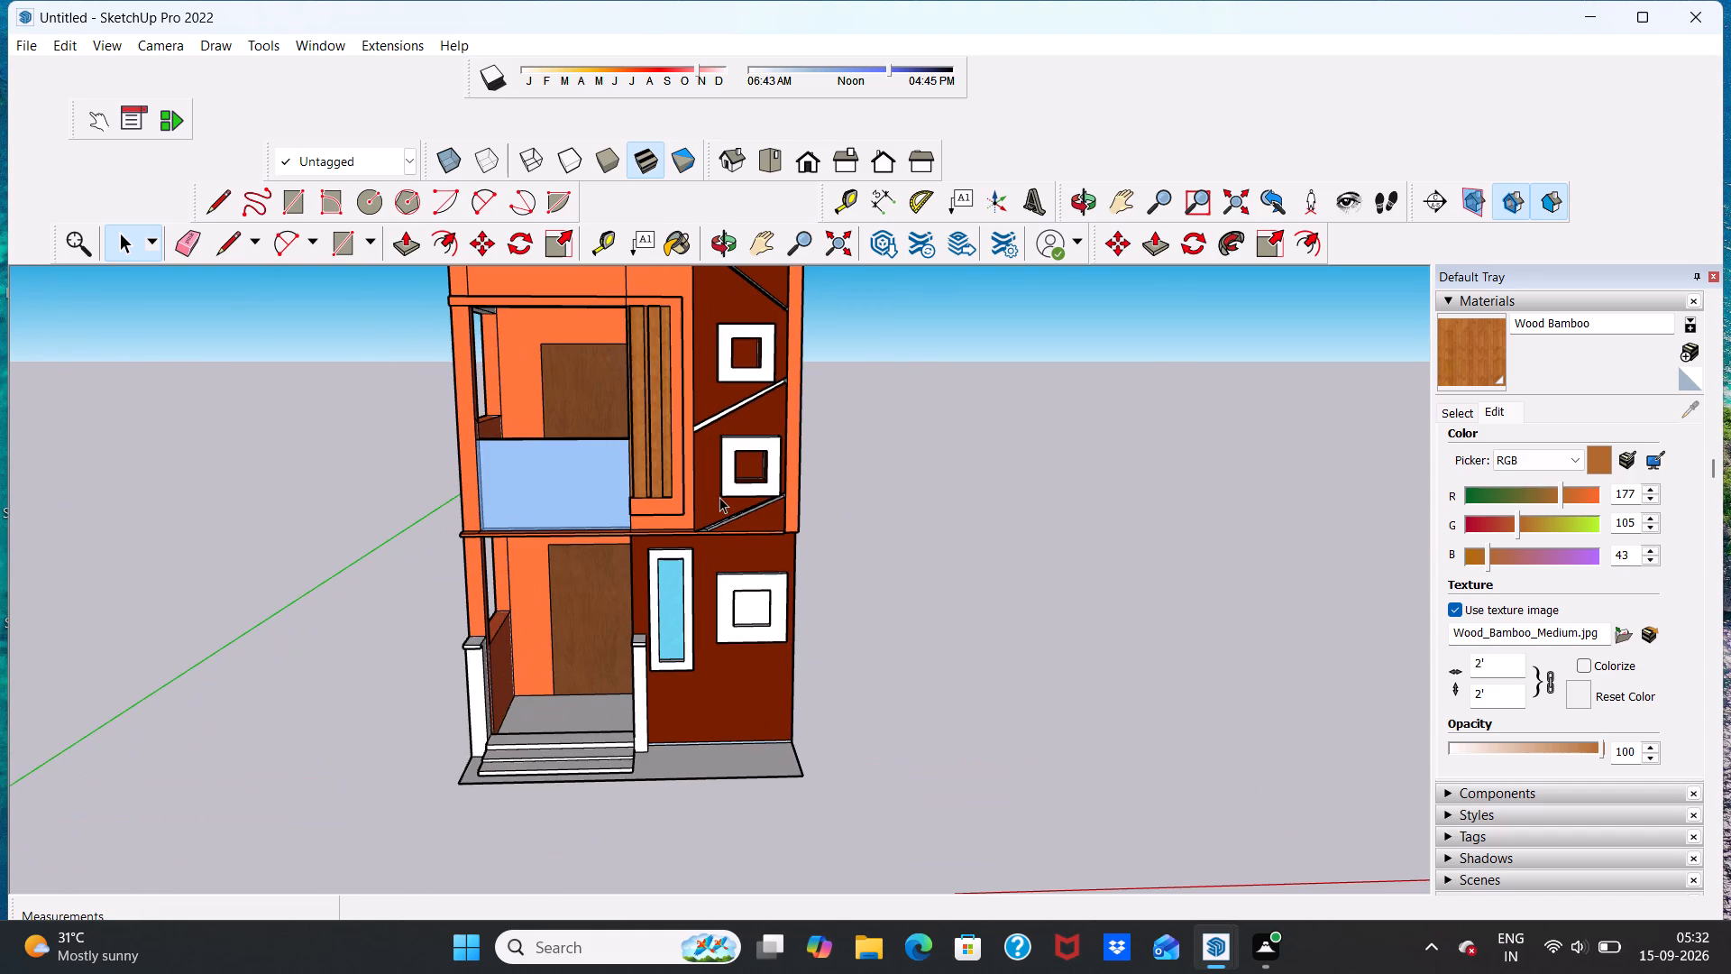
scroll(733, 487, down, 4)
scroll(671, 559, down, 5)
scroll(678, 609, up, 6)
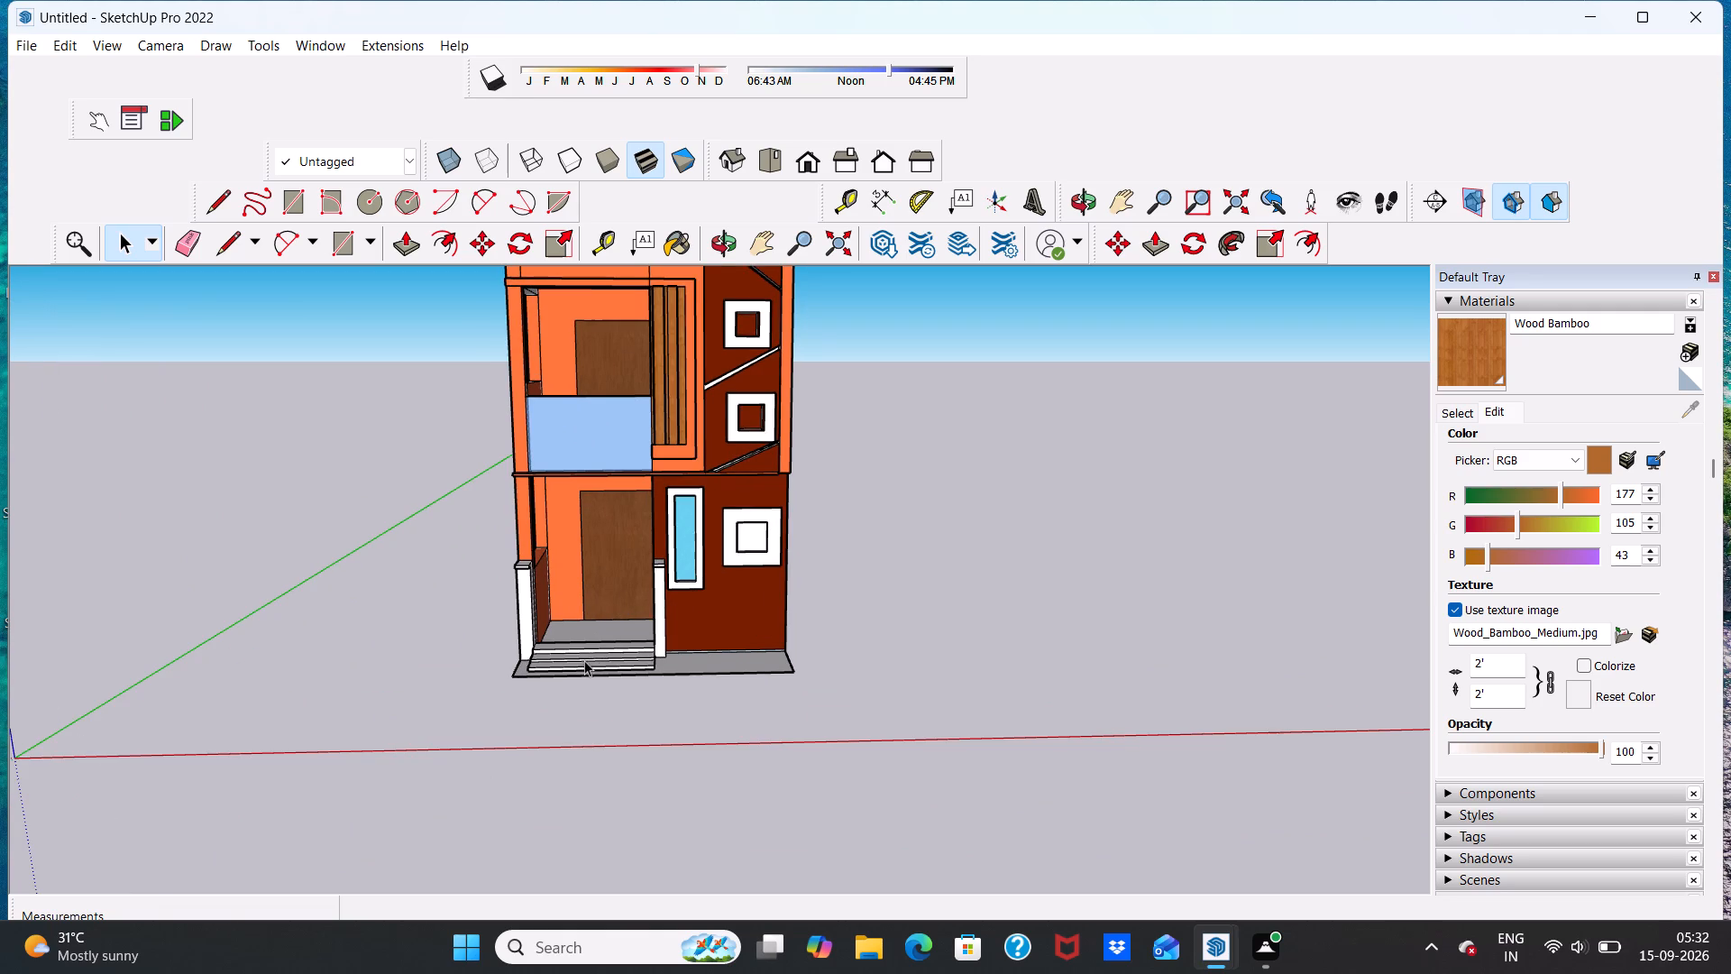
scroll(600, 656, down, 4)
scroll(673, 636, up, 12)
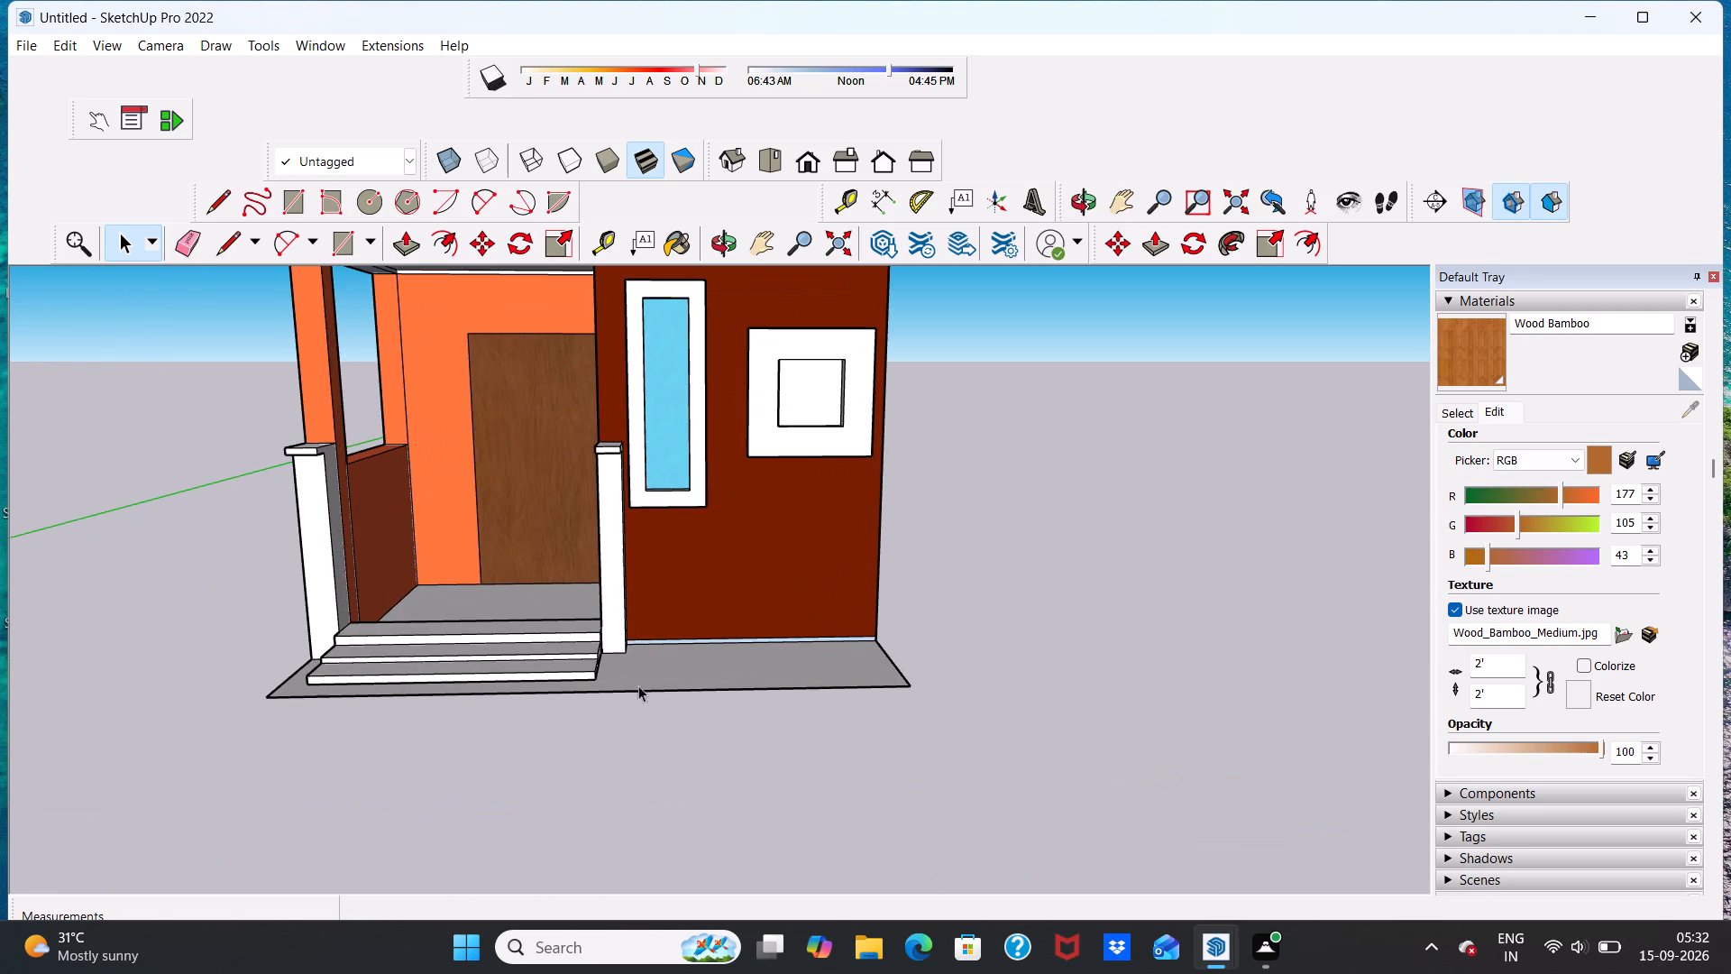
Examine the front platform and the base of the dark red wall beside the entrance steps.
middle_drag(631, 689, 646, 752)
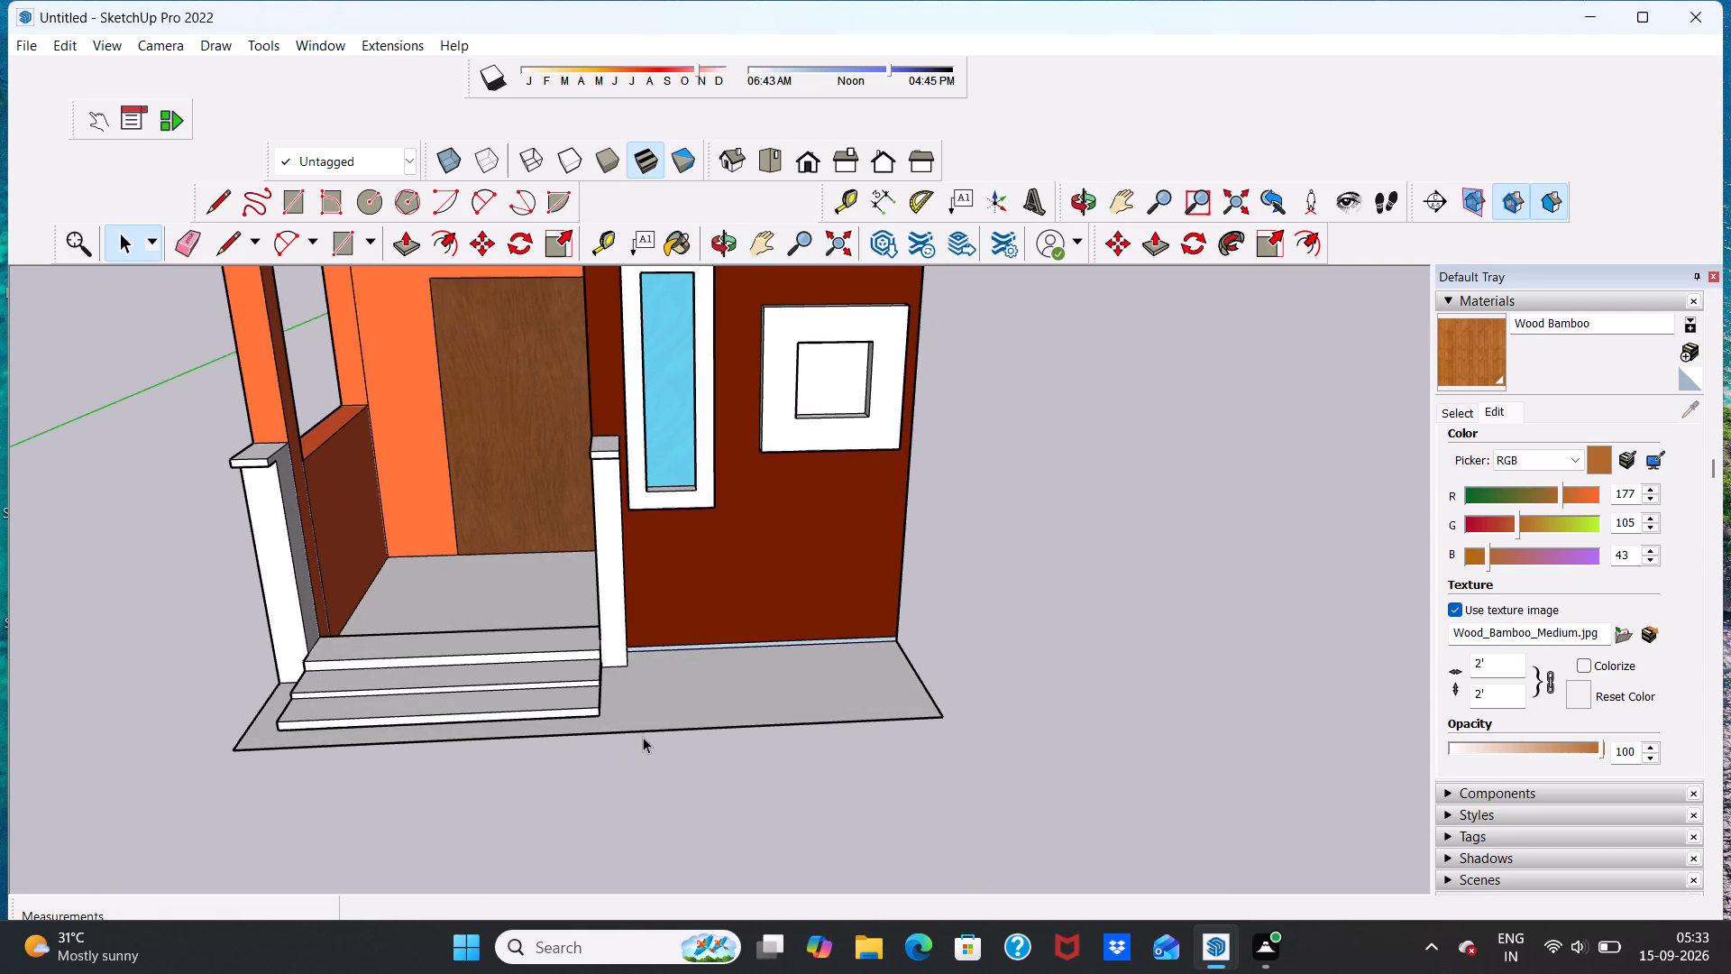
middle_drag(670, 697, 627, 683)
scroll(690, 667, down, 1)
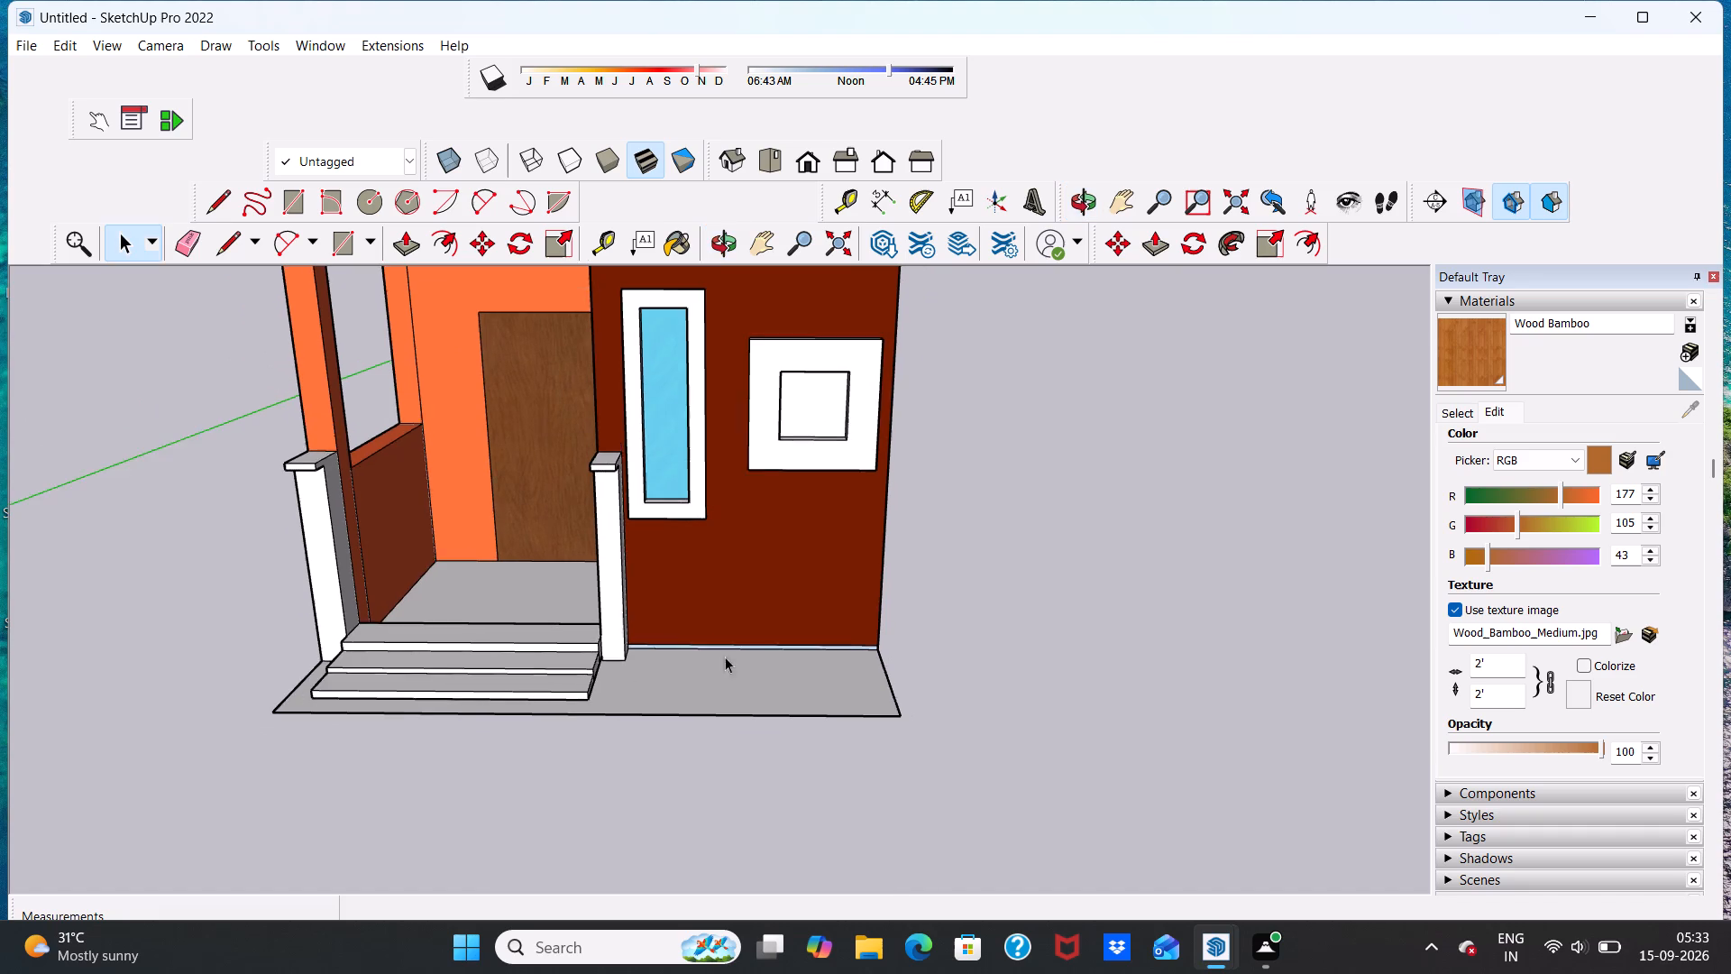
middle_drag(725, 657, 753, 567)
scroll(753, 563, up, 1)
scroll(838, 567, up, 3)
scroll(837, 569, down, 4)
middle_drag(836, 618, 798, 575)
scroll(836, 618, up, 1)
scroll(811, 592, down, 6)
scroll(781, 539, up, 10)
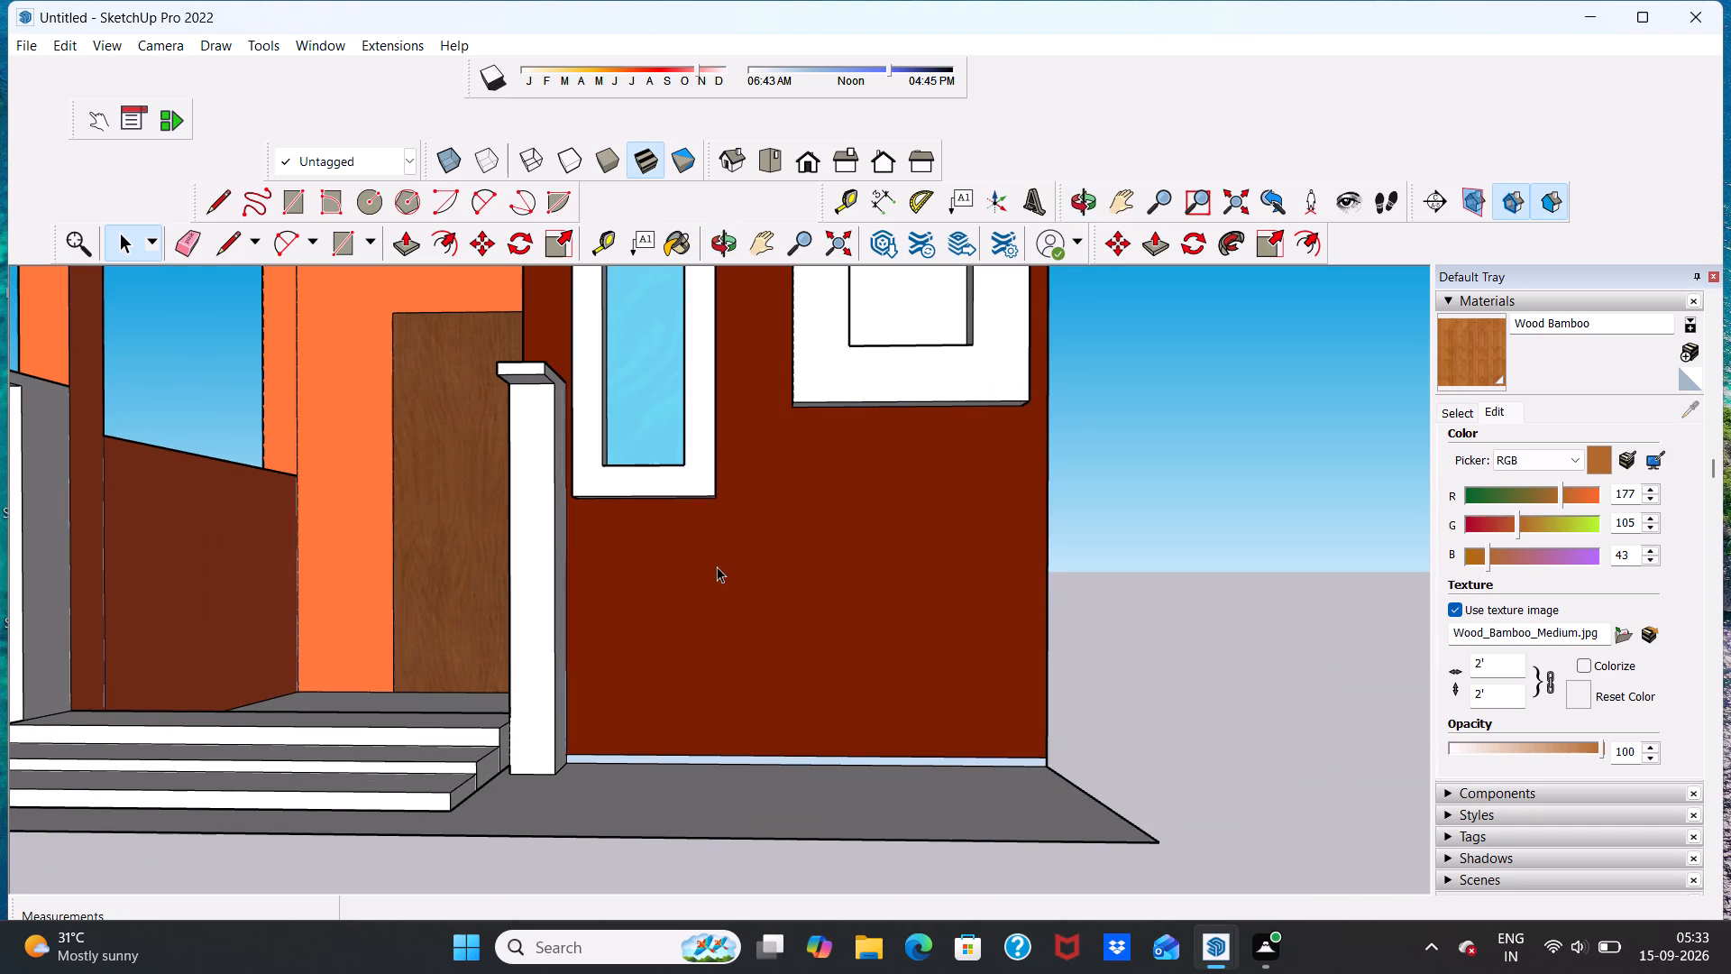
scroll(725, 575, down, 4)
scroll(927, 666, up, 2)
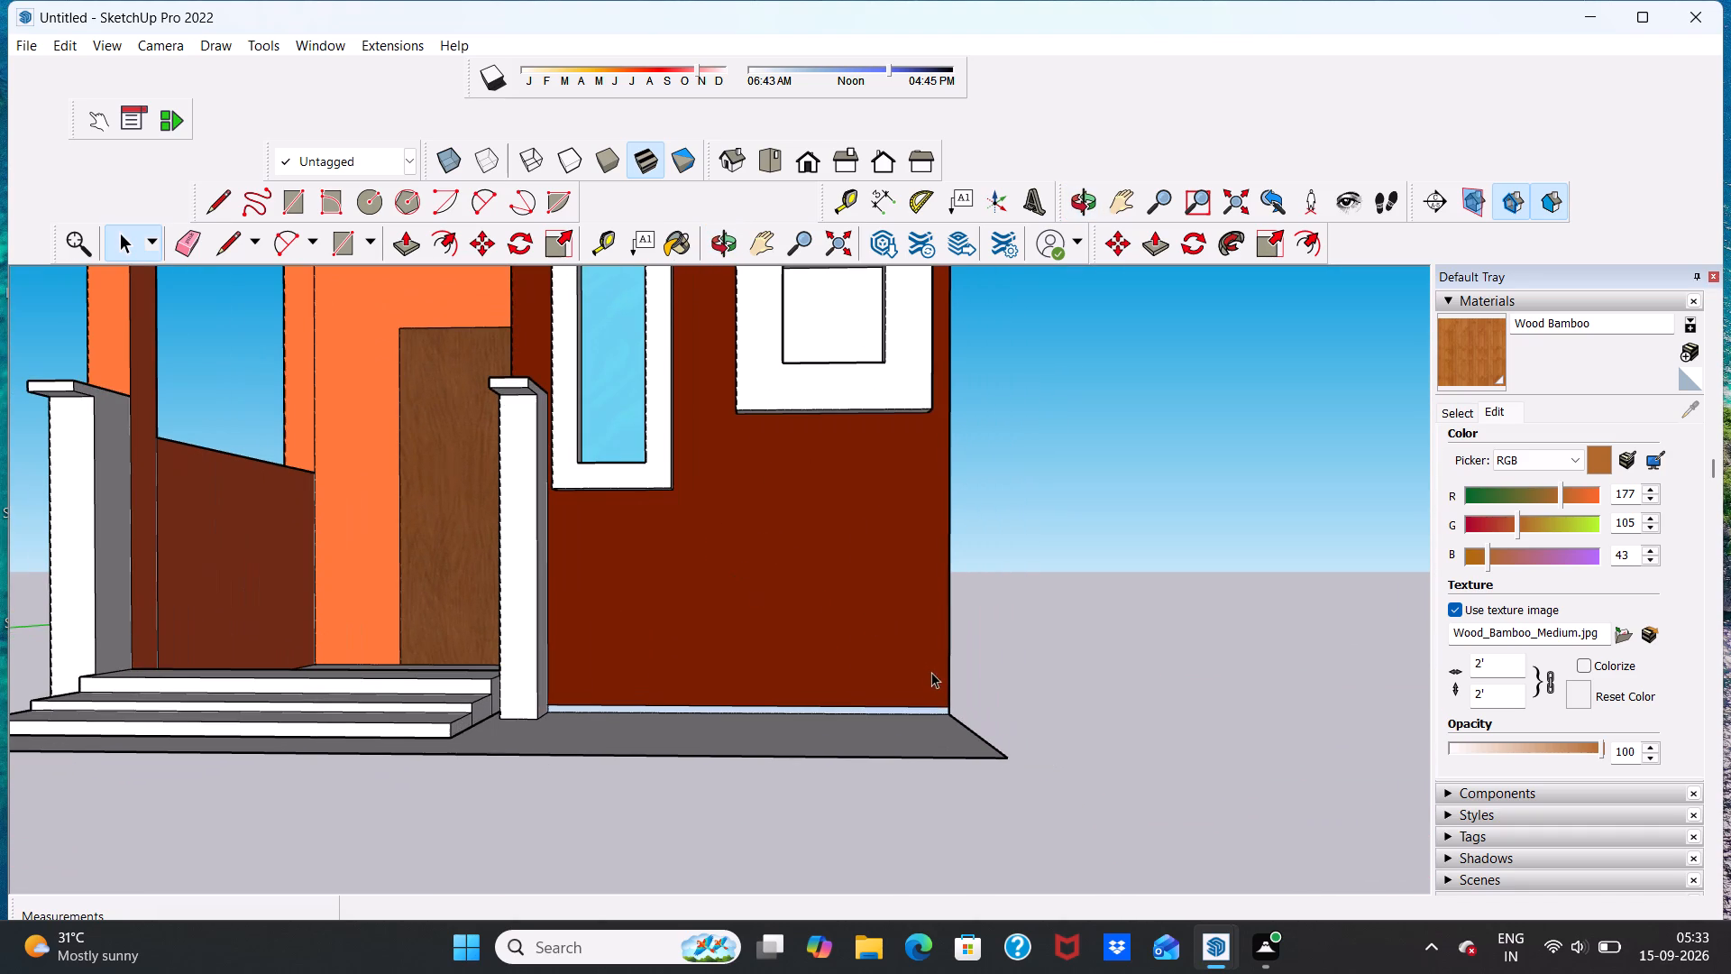
middle_drag(944, 688, 955, 782)
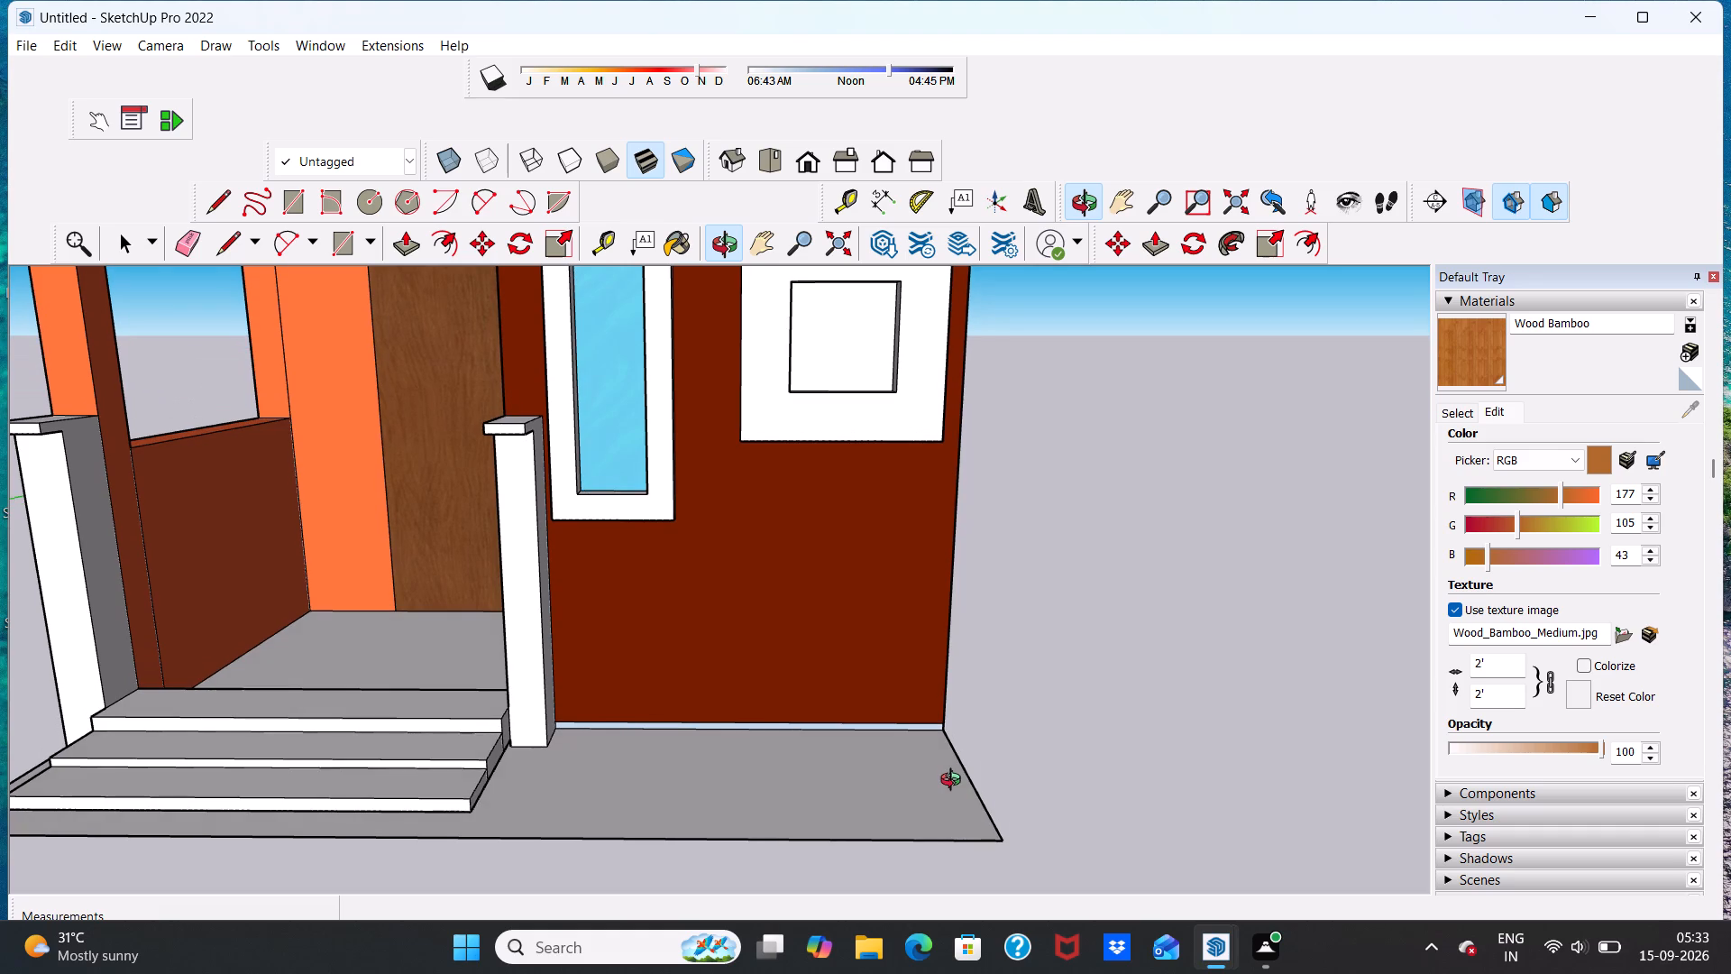
middle_drag(955, 782, 955, 781)
Copy the bottom edges of the post beside the steps about 6' 9" along the red axis to the platform's far edge.
scroll(551, 746, up, 2)
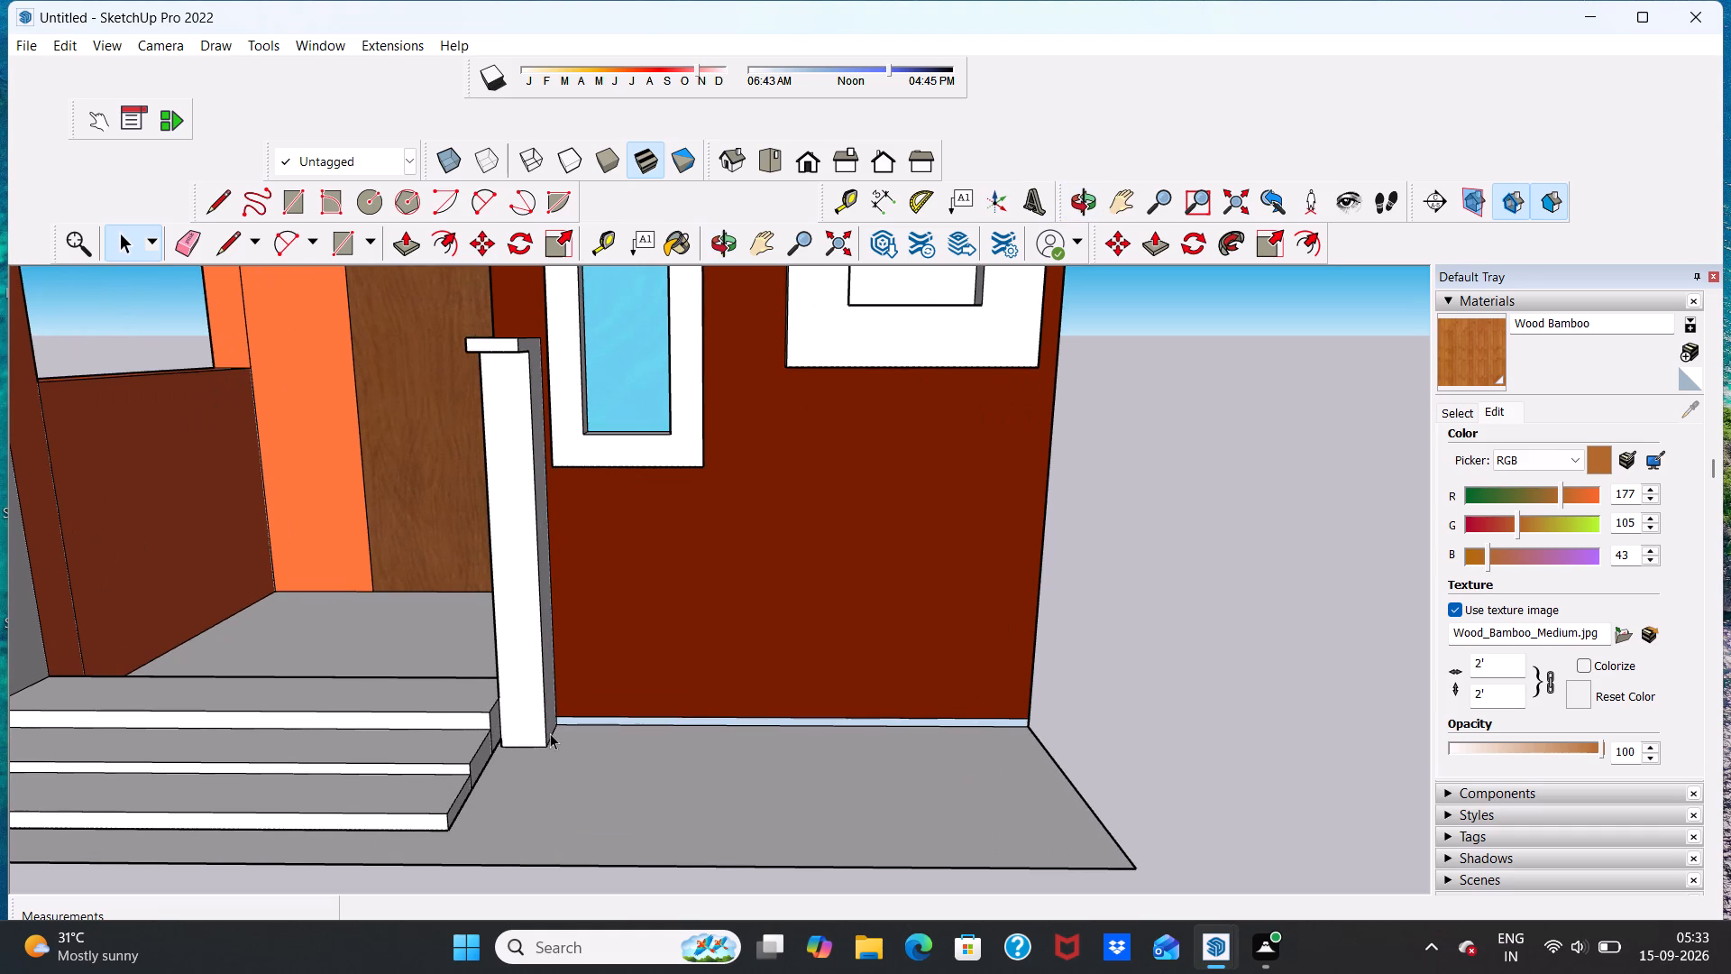
click(540, 666)
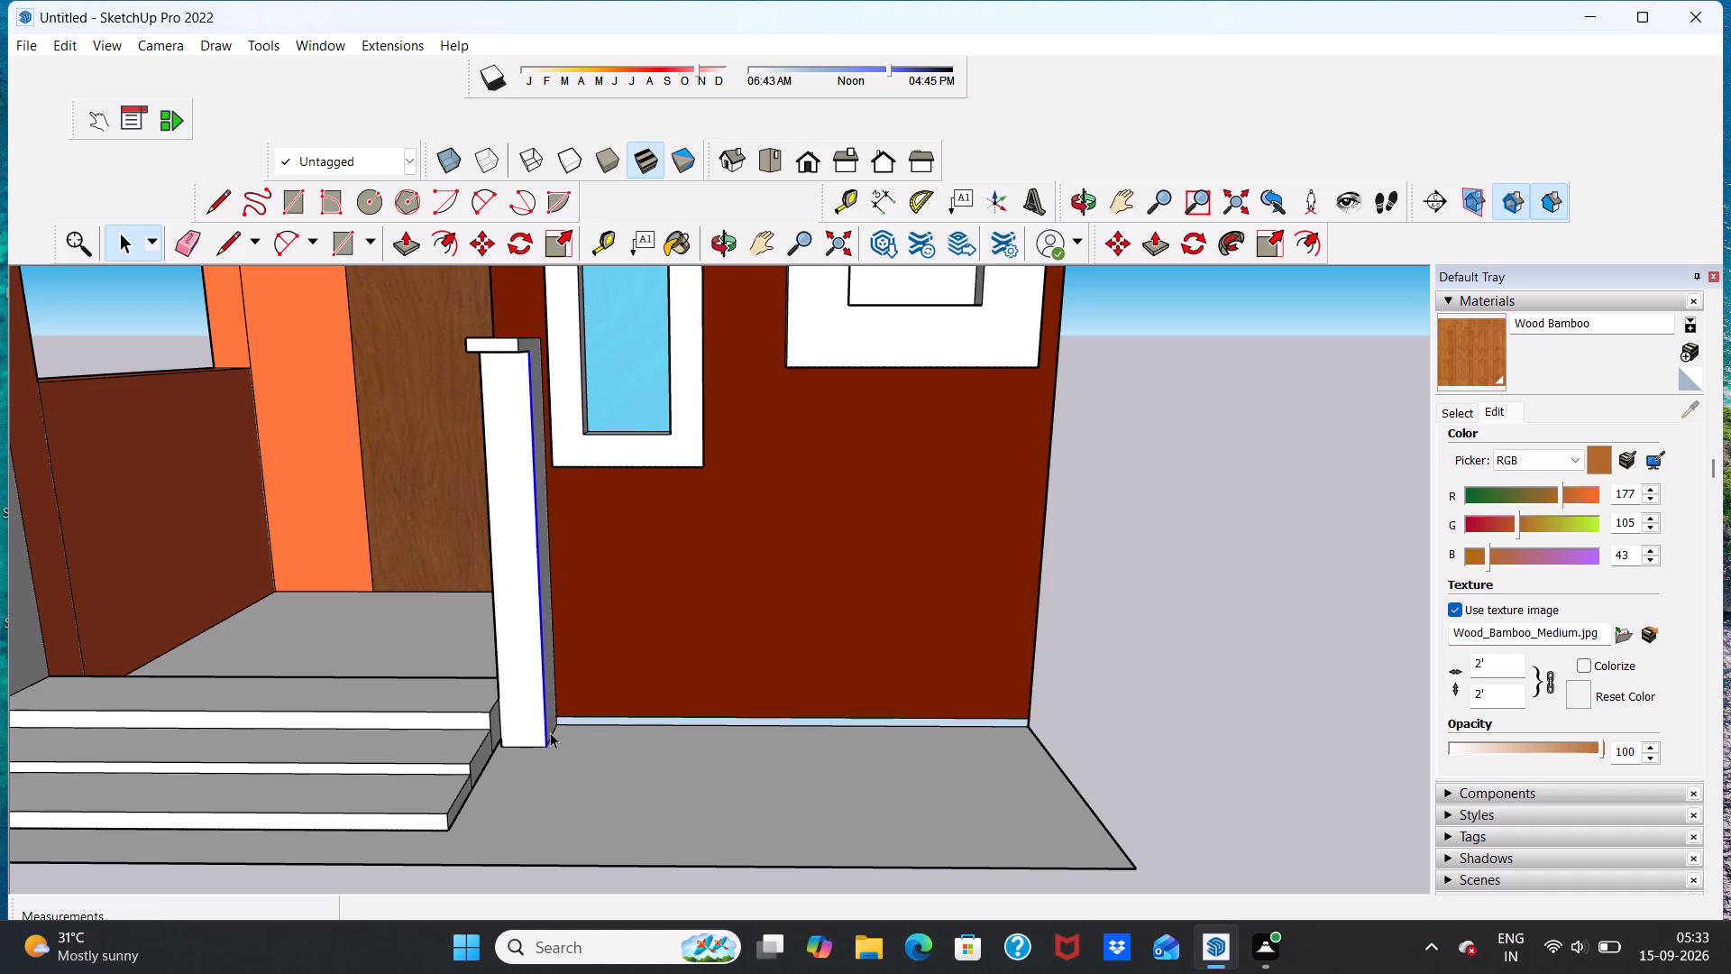
click(552, 733)
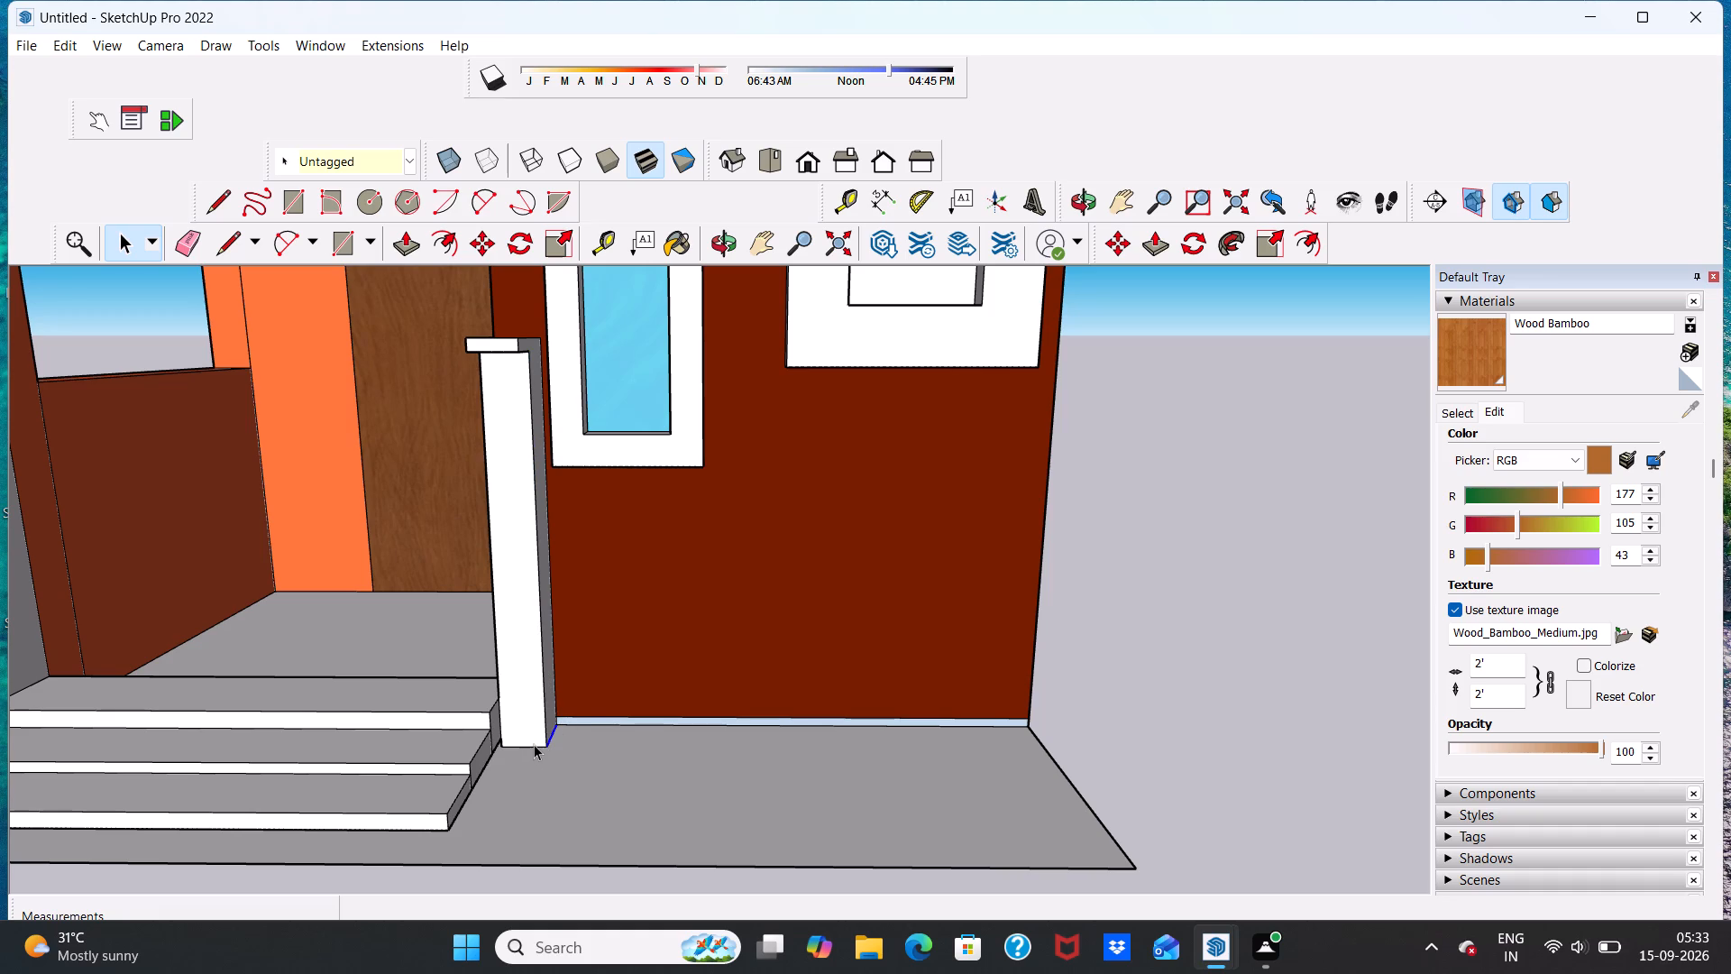
click(534, 744)
scroll(560, 743, up, 5)
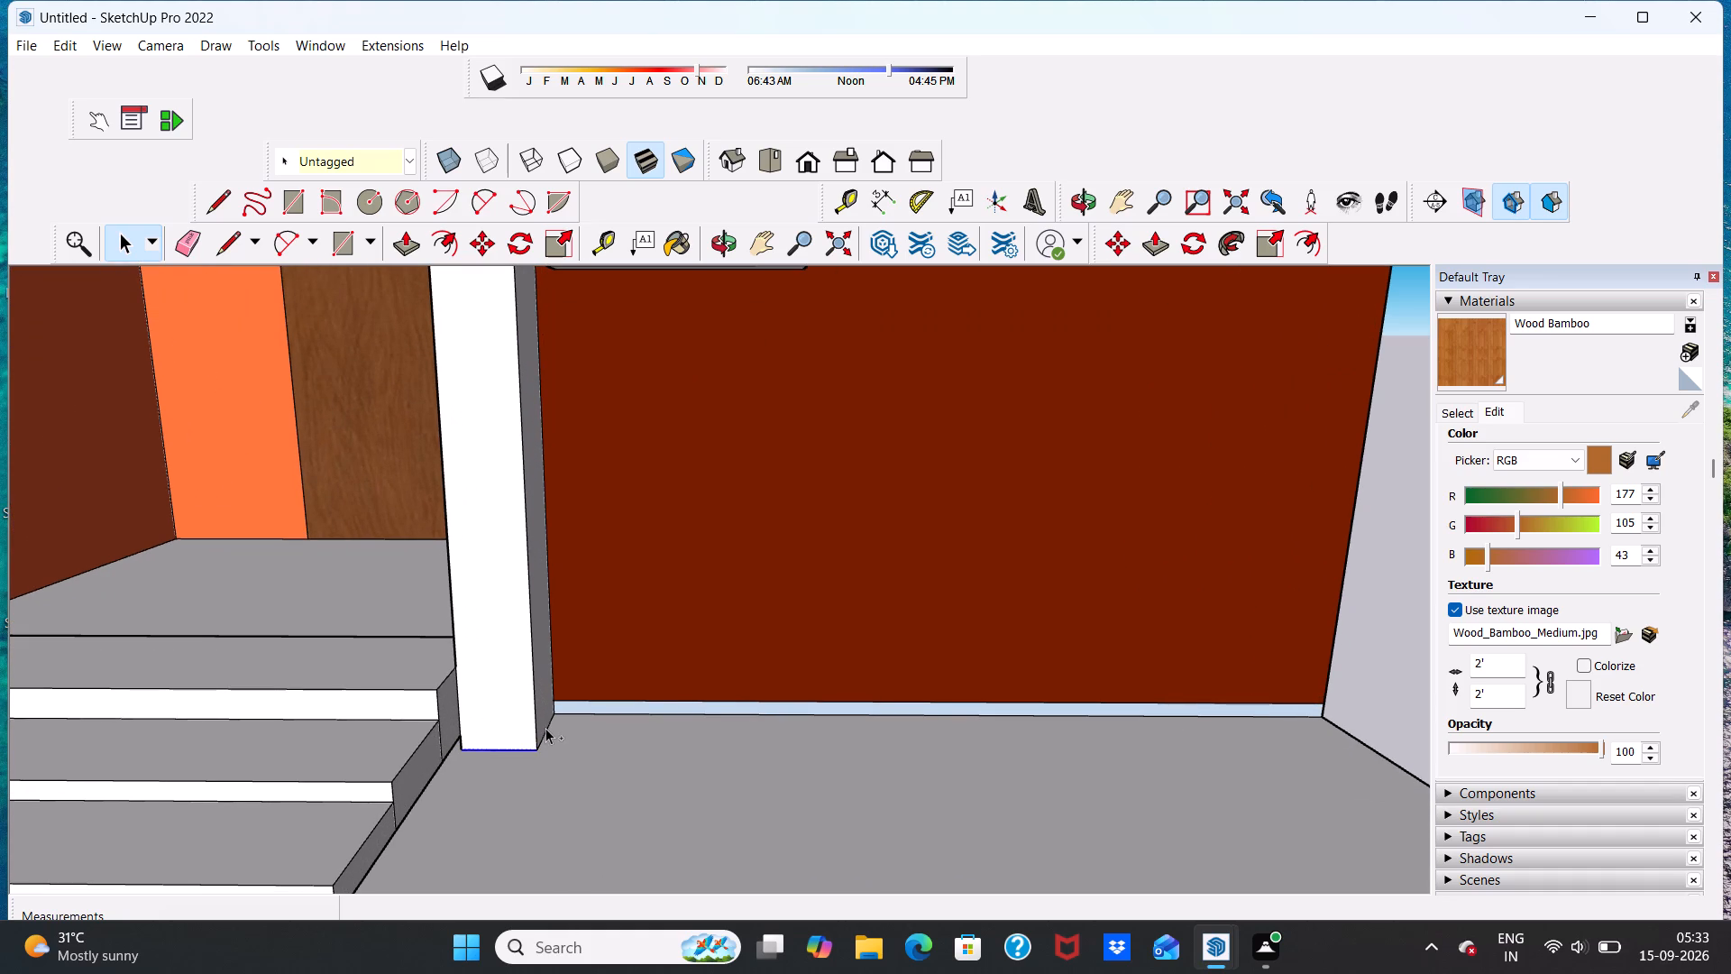
ctrl+click(545, 728)
ctrl+scroll(553, 729, down, 12)
ctrl+scroll(514, 730, up, 2)
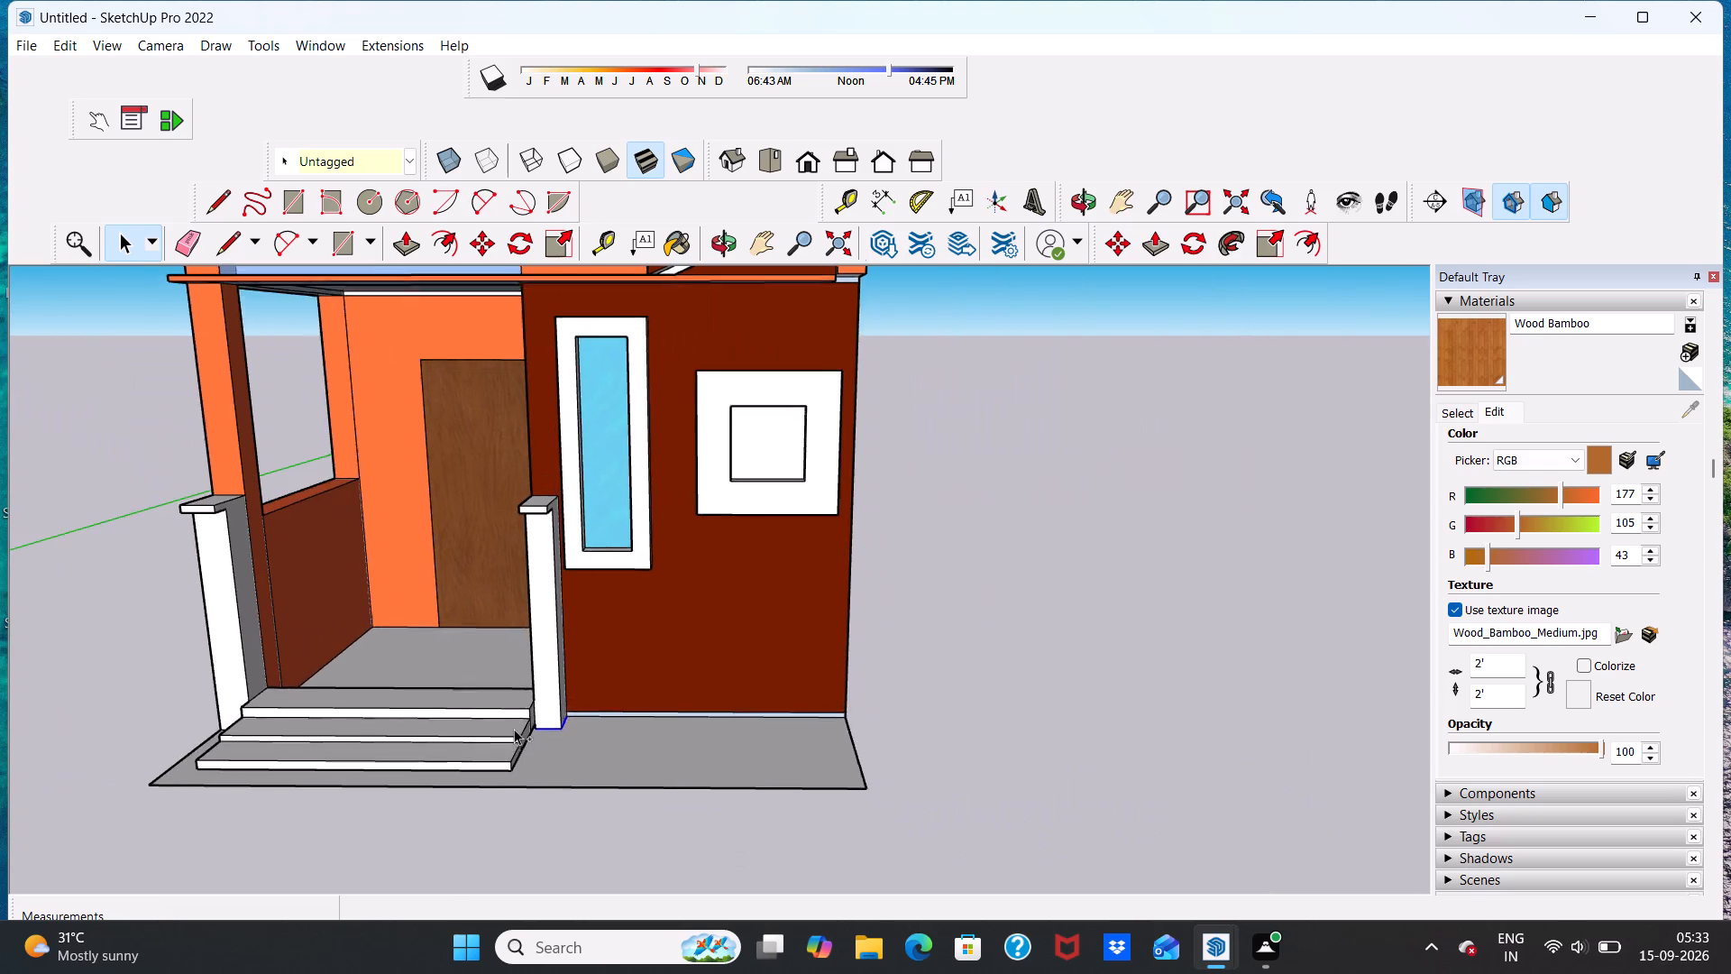
ctrl+scroll(514, 729, up, 8)
ctrl+middle_drag(540, 723, 618, 734)
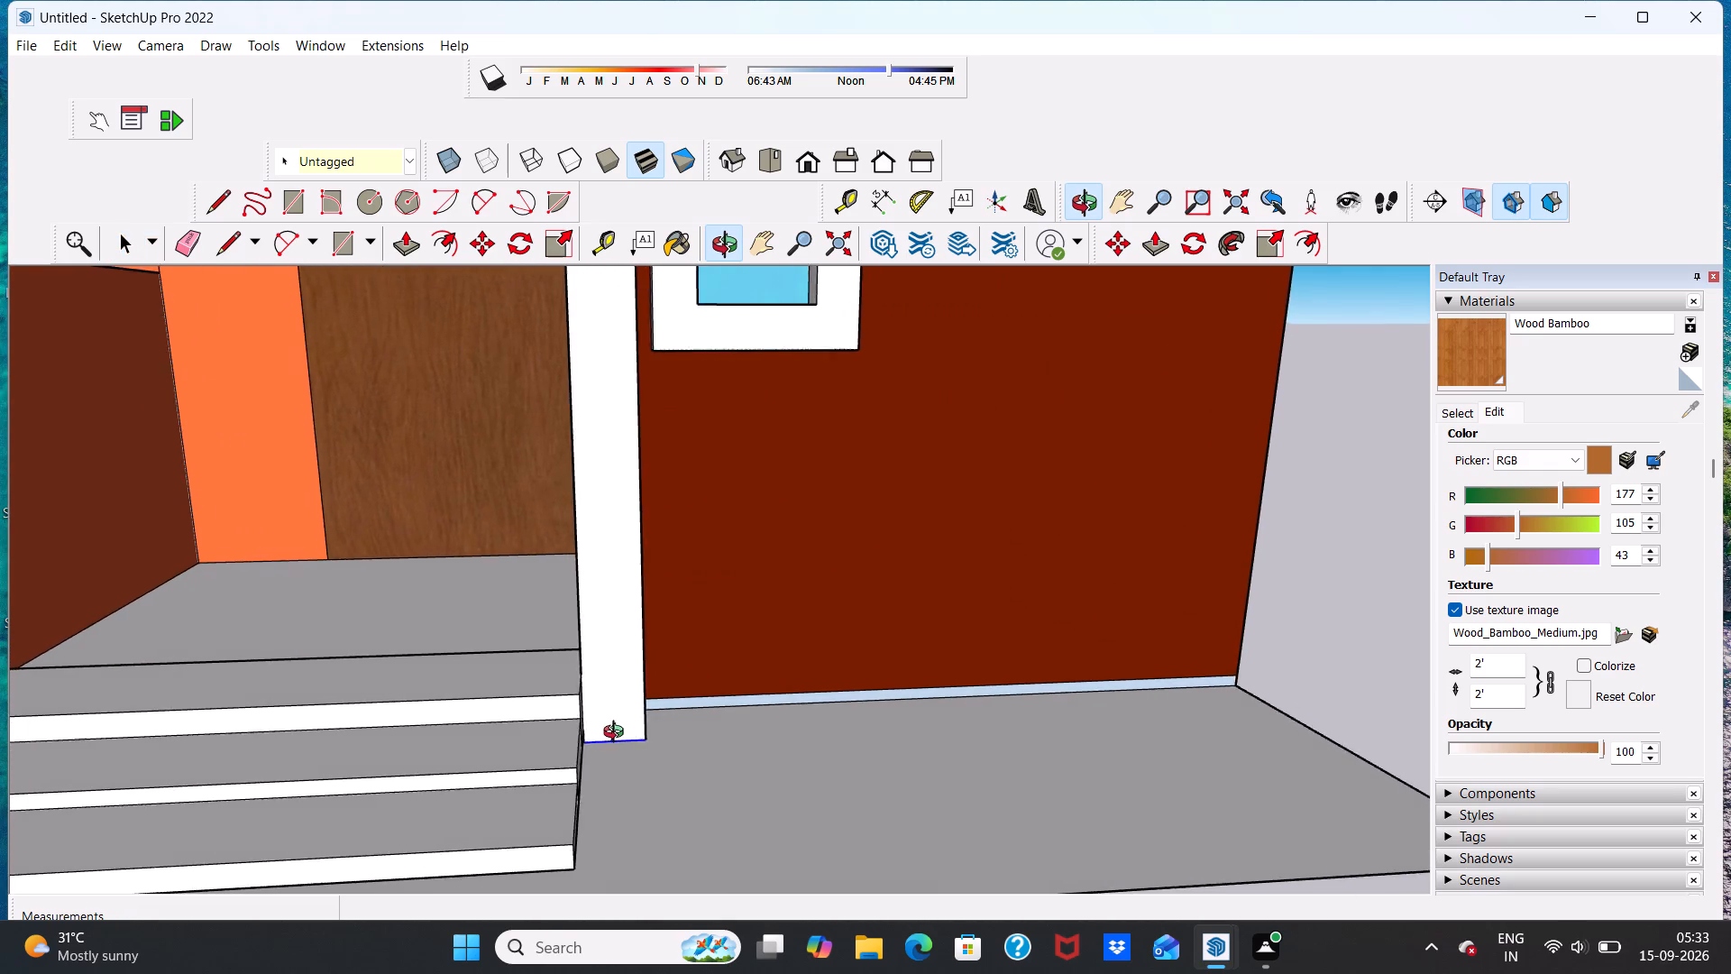
ctrl+middle_drag(618, 734, 556, 758)
scroll(676, 744, up, 2)
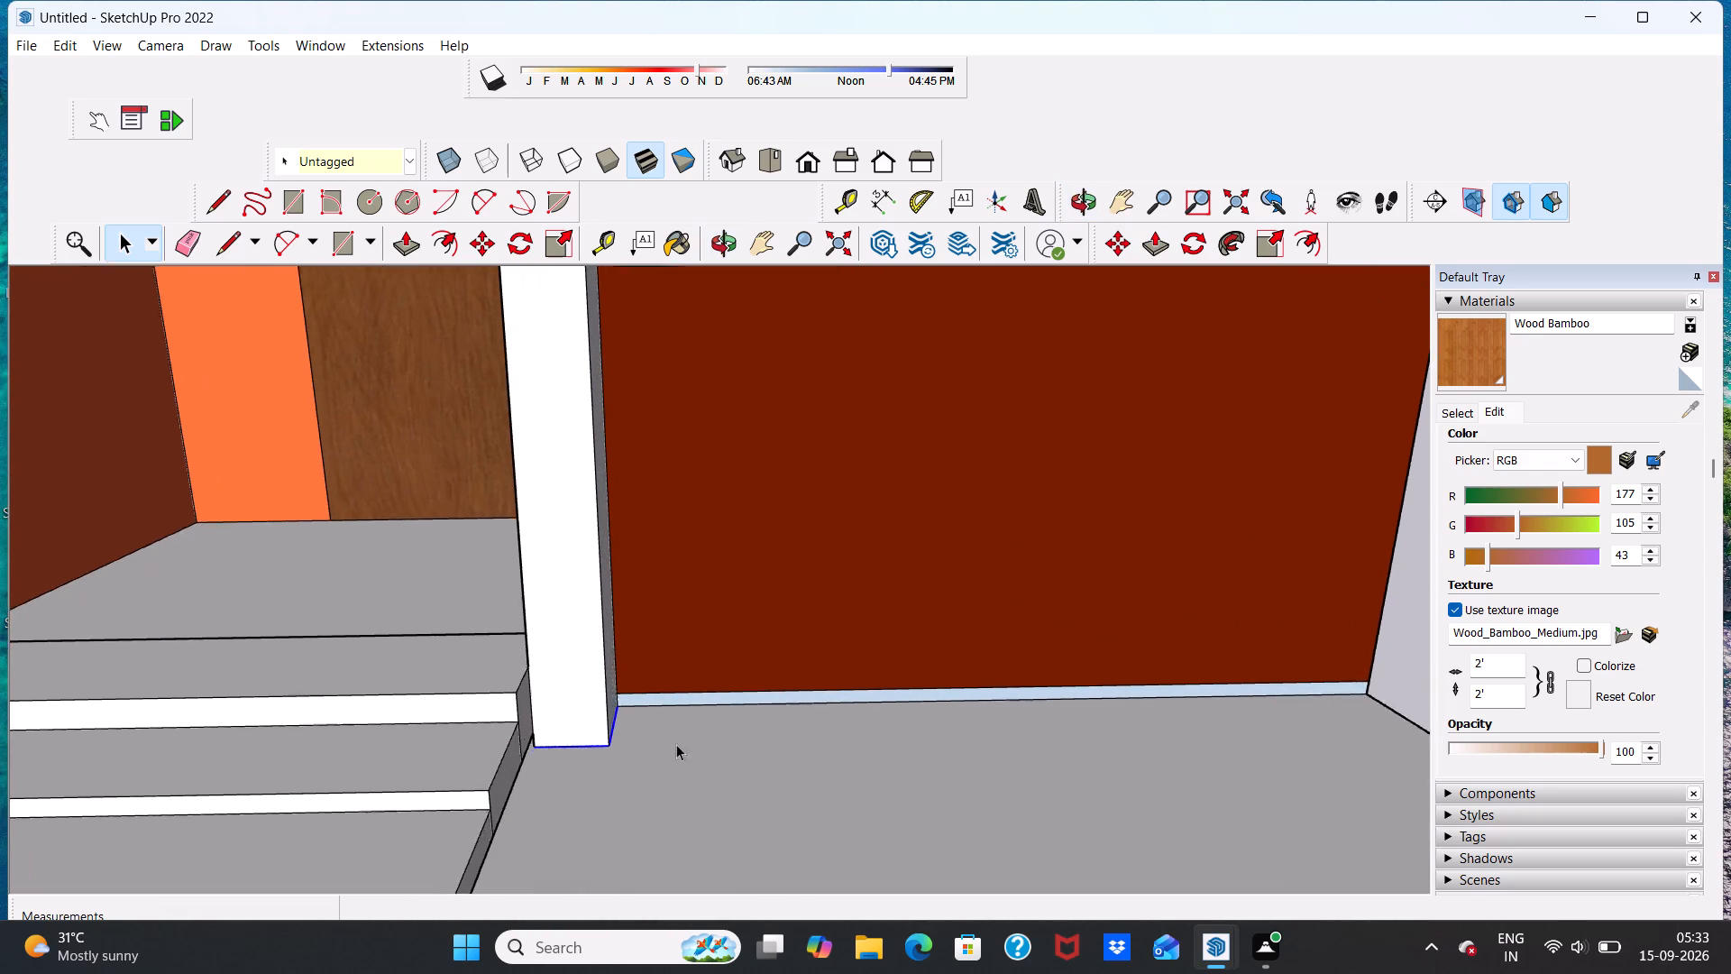
scroll(676, 744, up, 3)
scroll(664, 730, down, 17)
scroll(798, 680, up, 5)
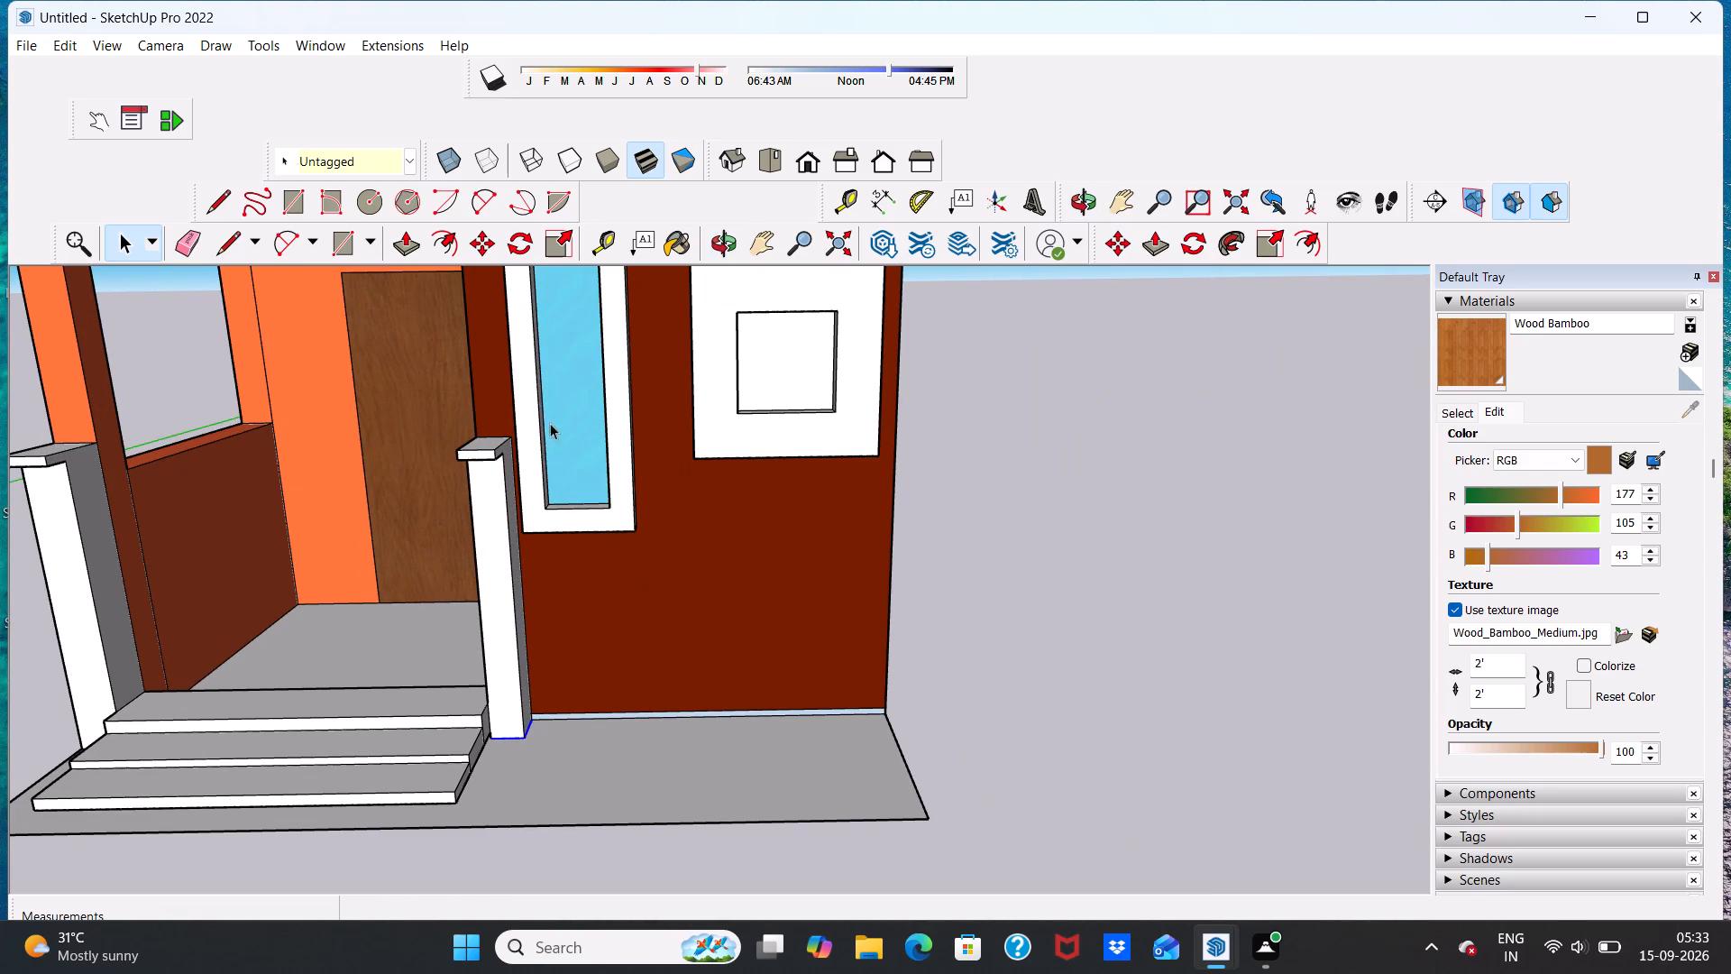
click(472, 249)
click(527, 741)
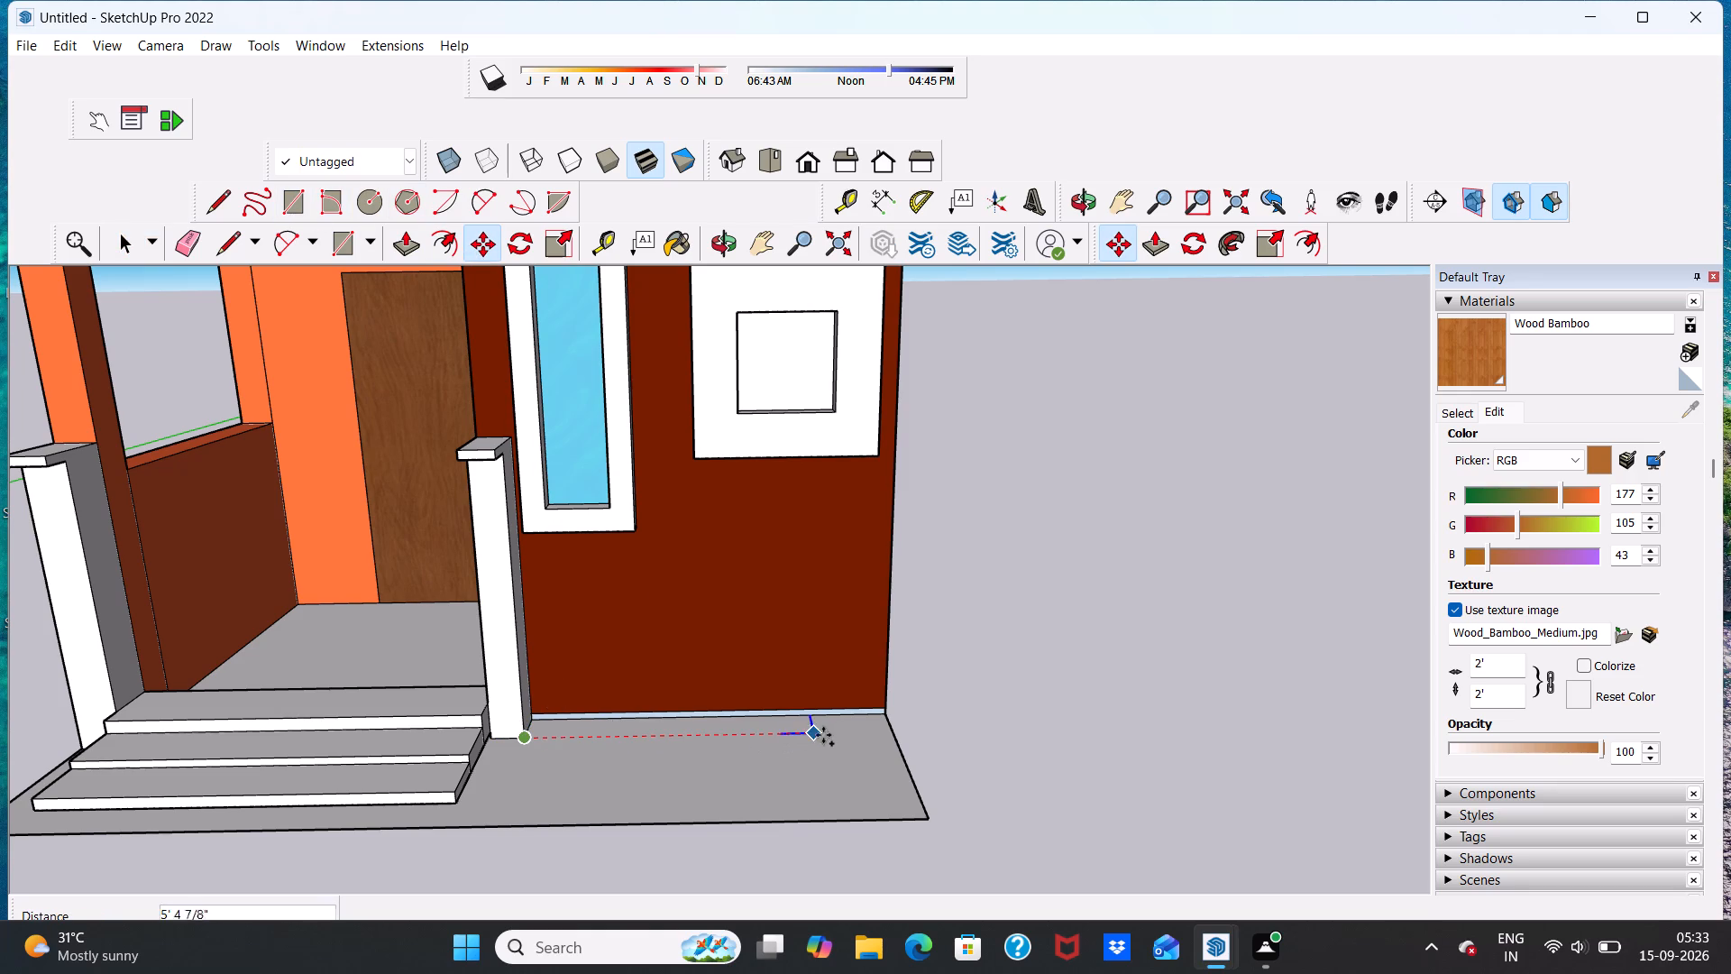
click(890, 730)
key(space)
Draw a line about 9 5/8" long from the copied edge's inner end to the dark red wall, closing a small rectangle.
scroll(842, 721, up, 5)
scroll(859, 705, down, 3)
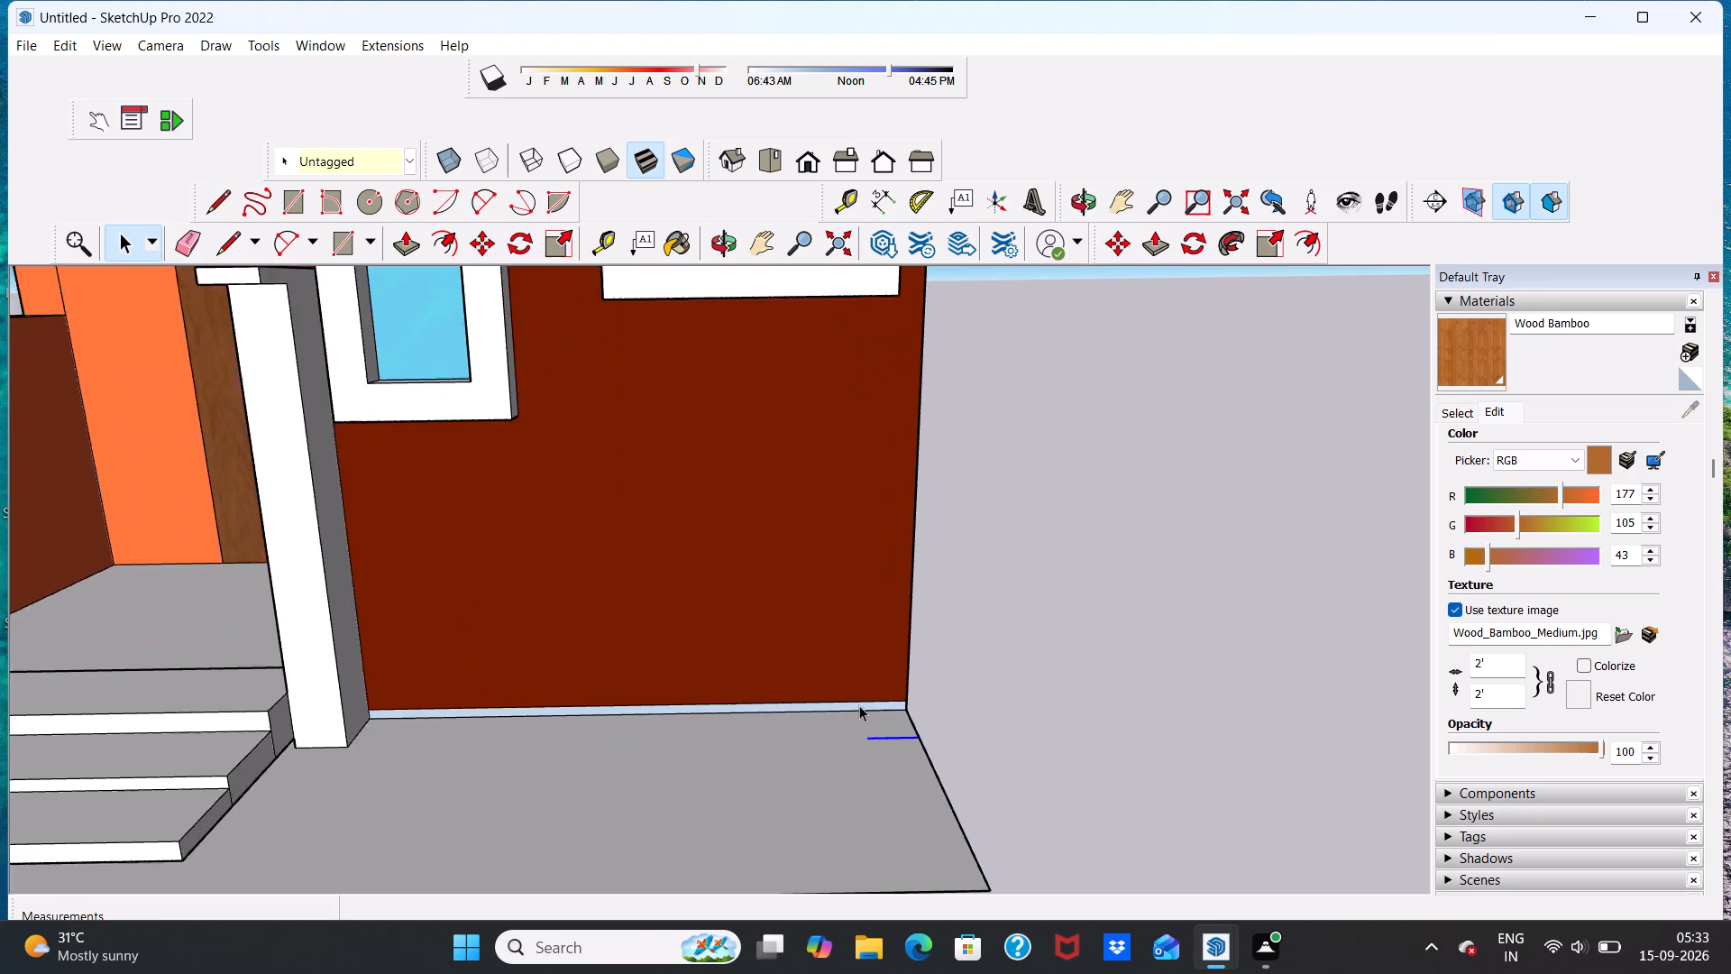
scroll(859, 705, down, 4)
scroll(916, 686, up, 5)
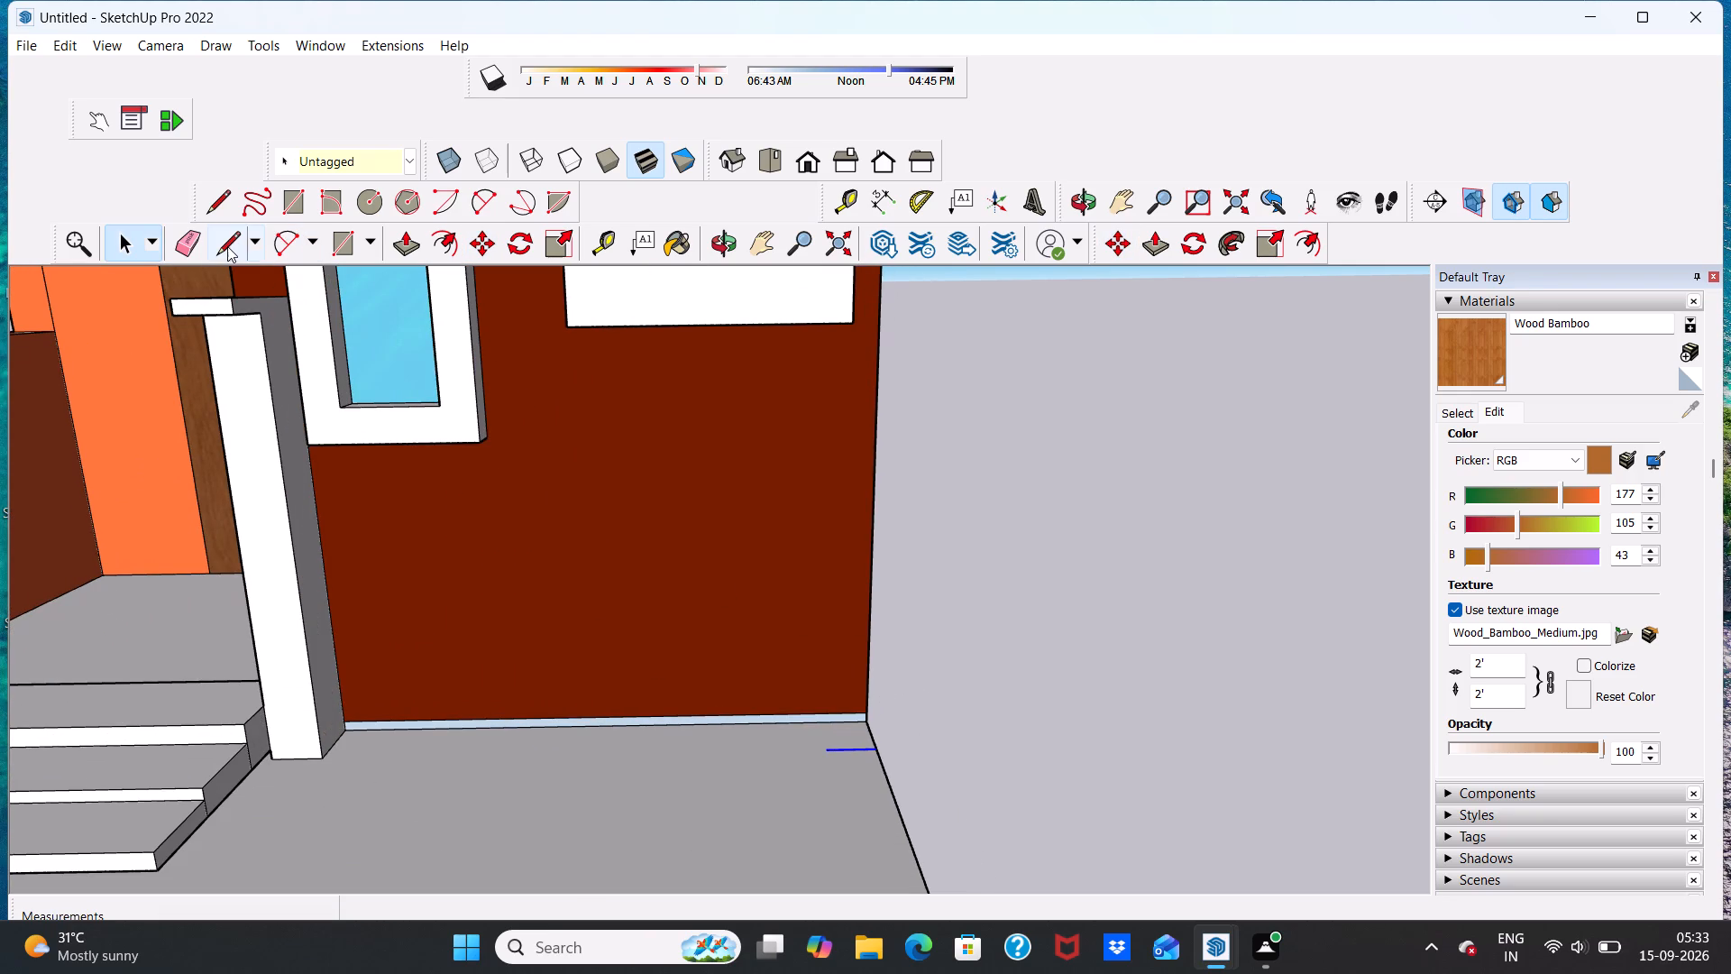
click(227, 247)
scroll(853, 751, up, 6)
click(801, 755)
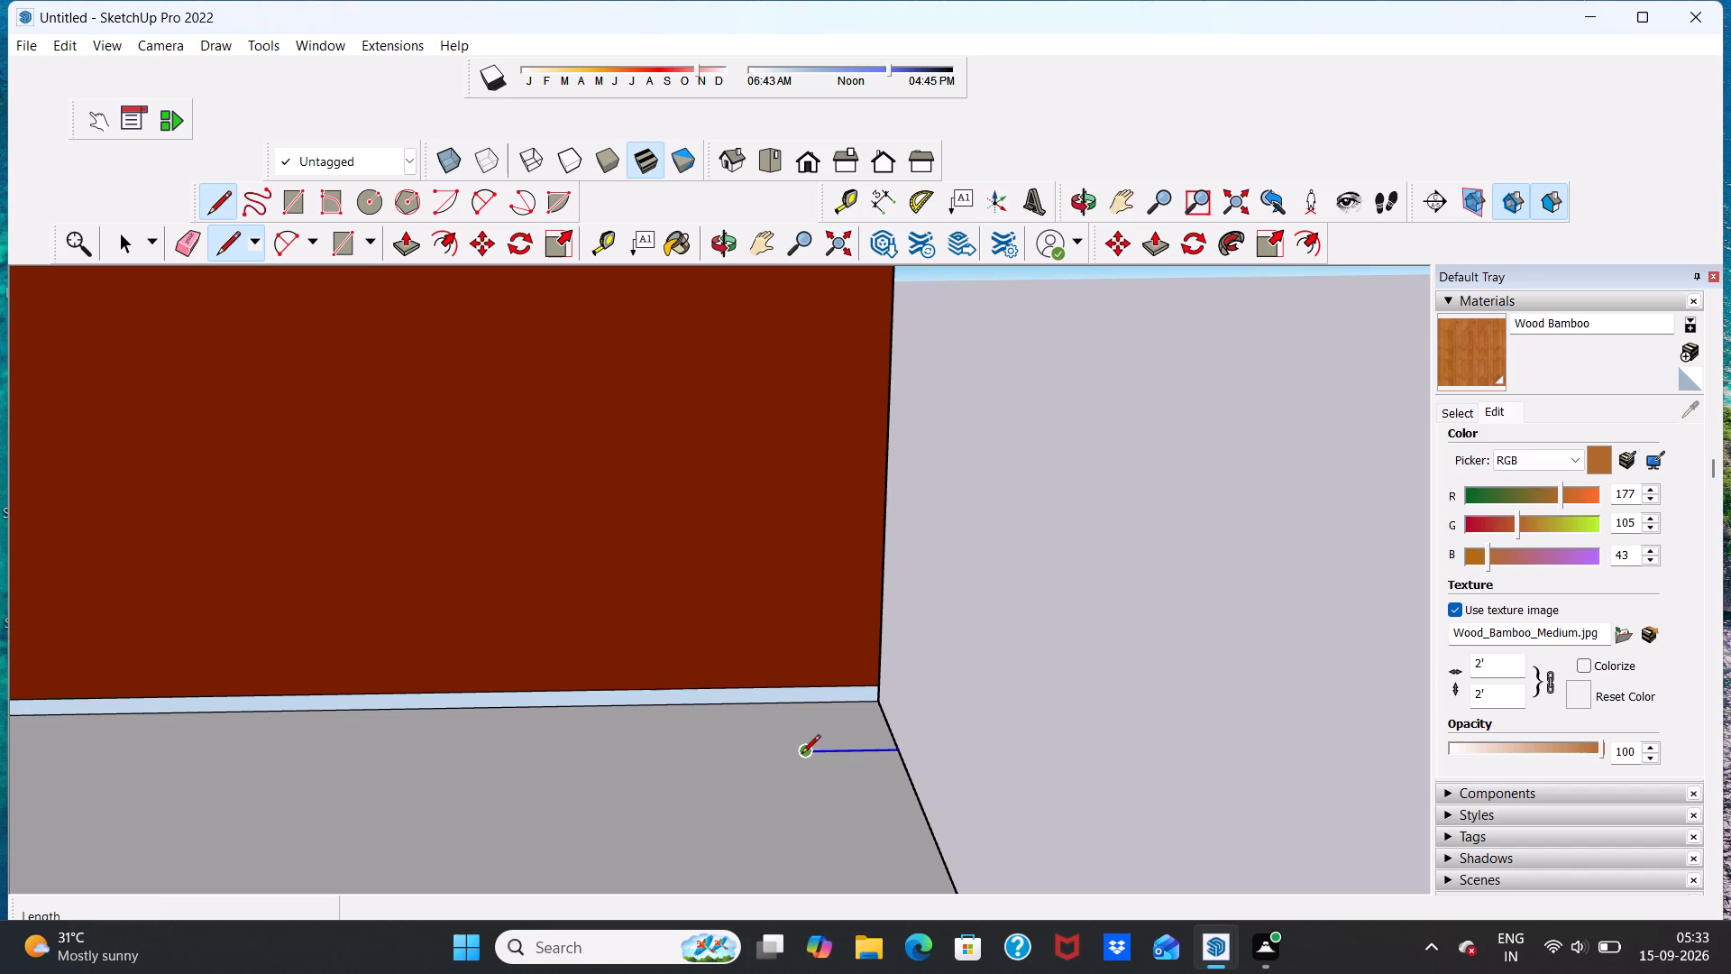
click(795, 709)
key(space)
Push/Pull the small rectangle at the wall corner up 5' 5", matching the top of the capped post beside the steps.
scroll(804, 707, down, 20)
scroll(804, 707, down, 1)
scroll(862, 691, up, 3)
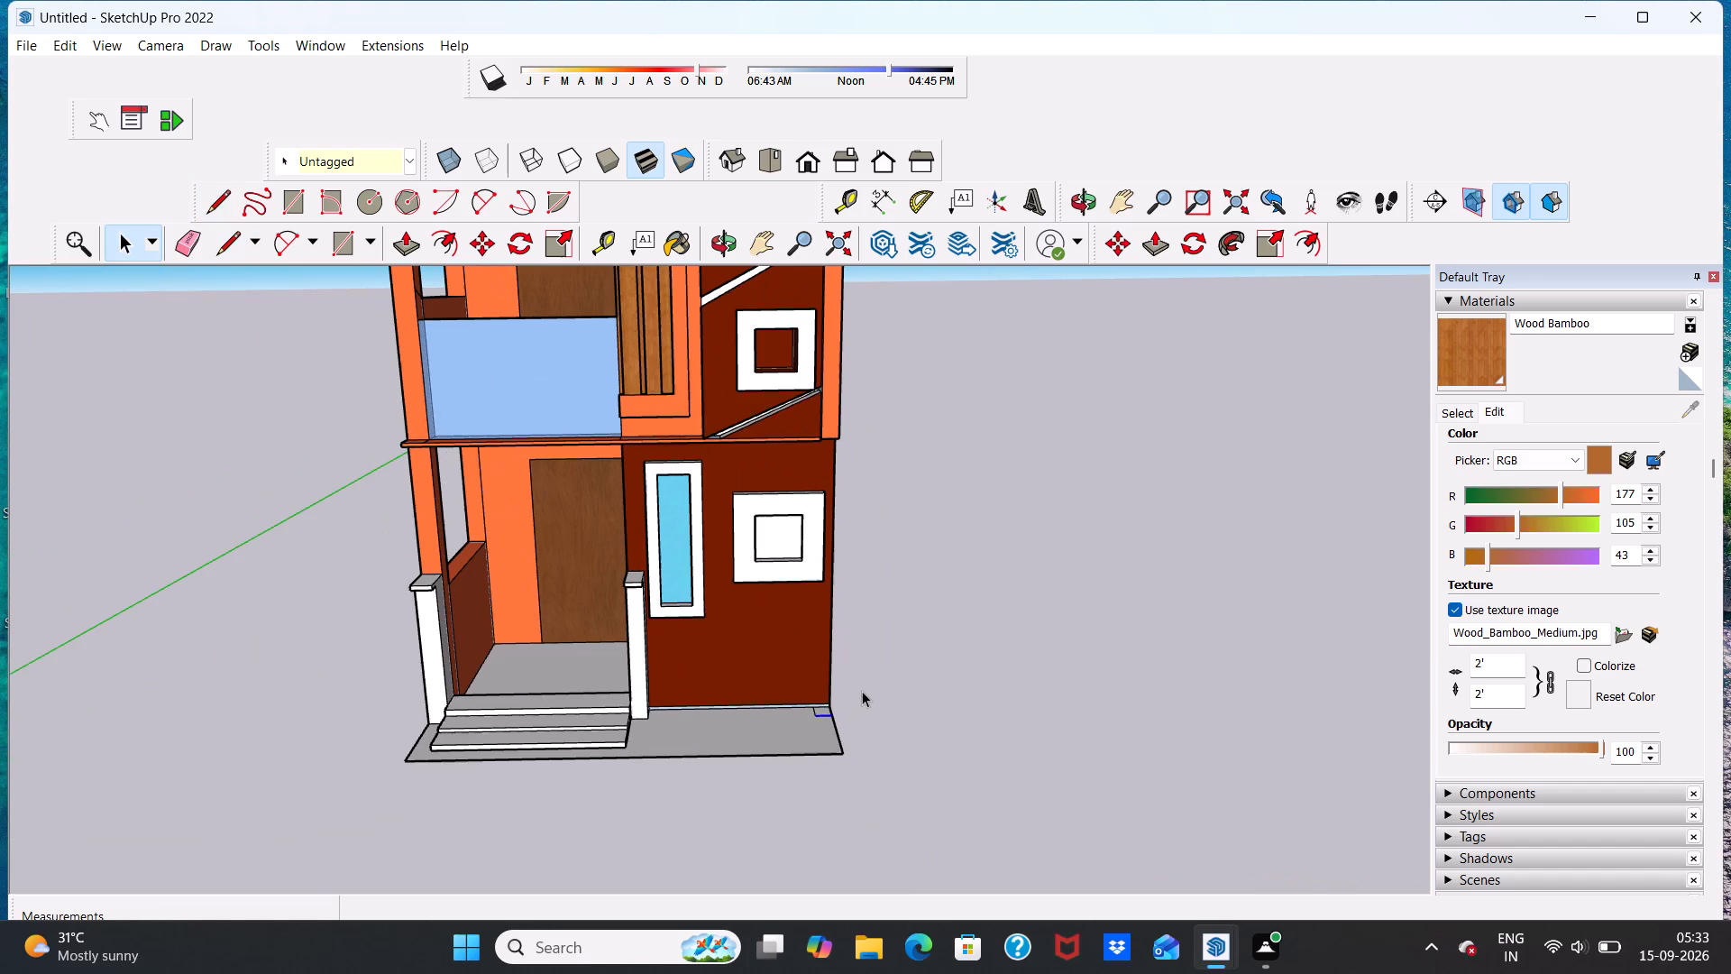
middle_drag(789, 737, 786, 578)
scroll(839, 648, up, 1)
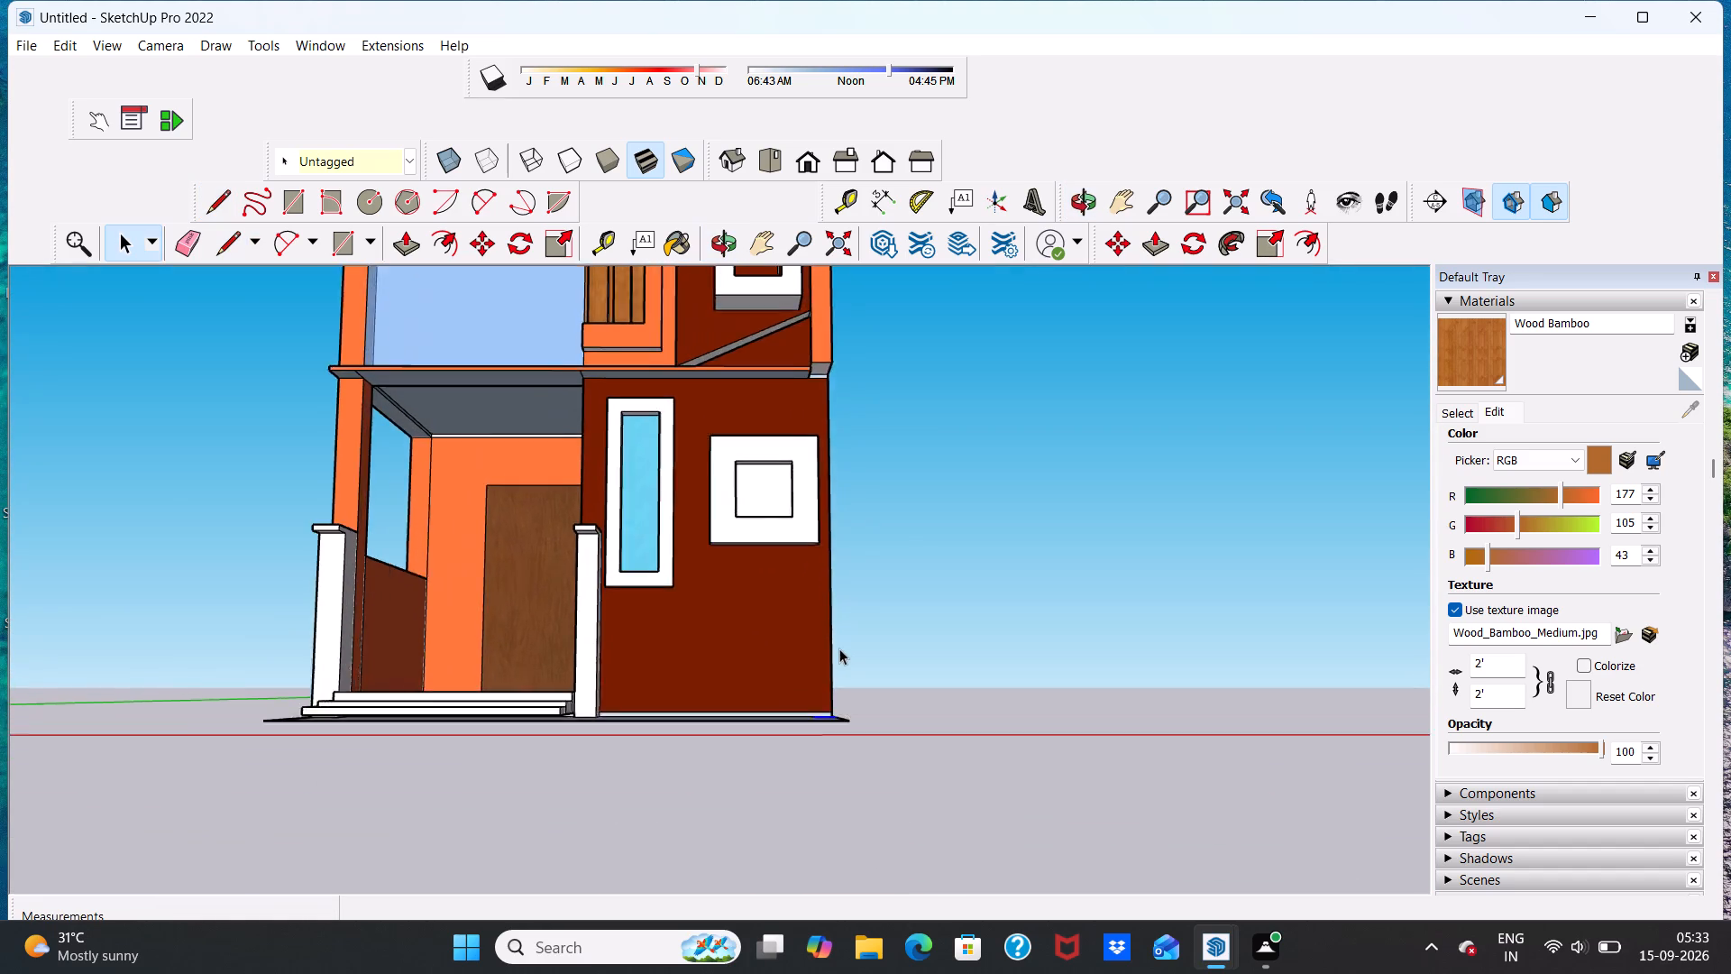
scroll(839, 648, up, 4)
middle_drag(823, 718, 809, 901)
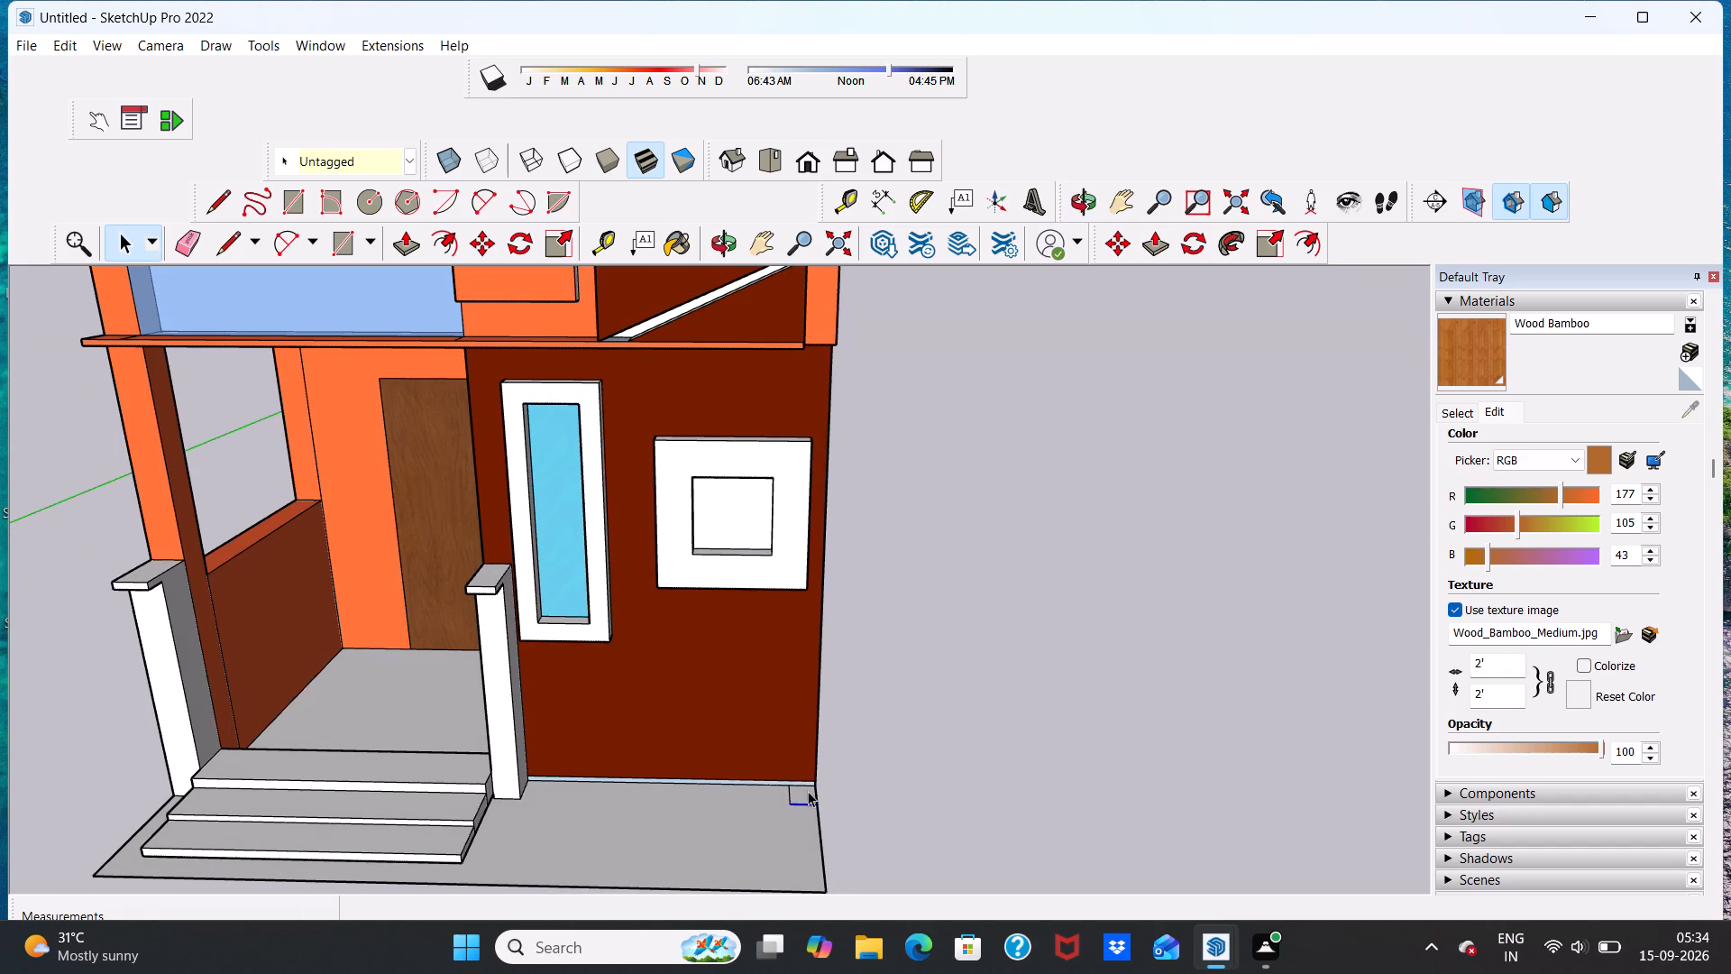
scroll(807, 758, up, 5)
click(406, 249)
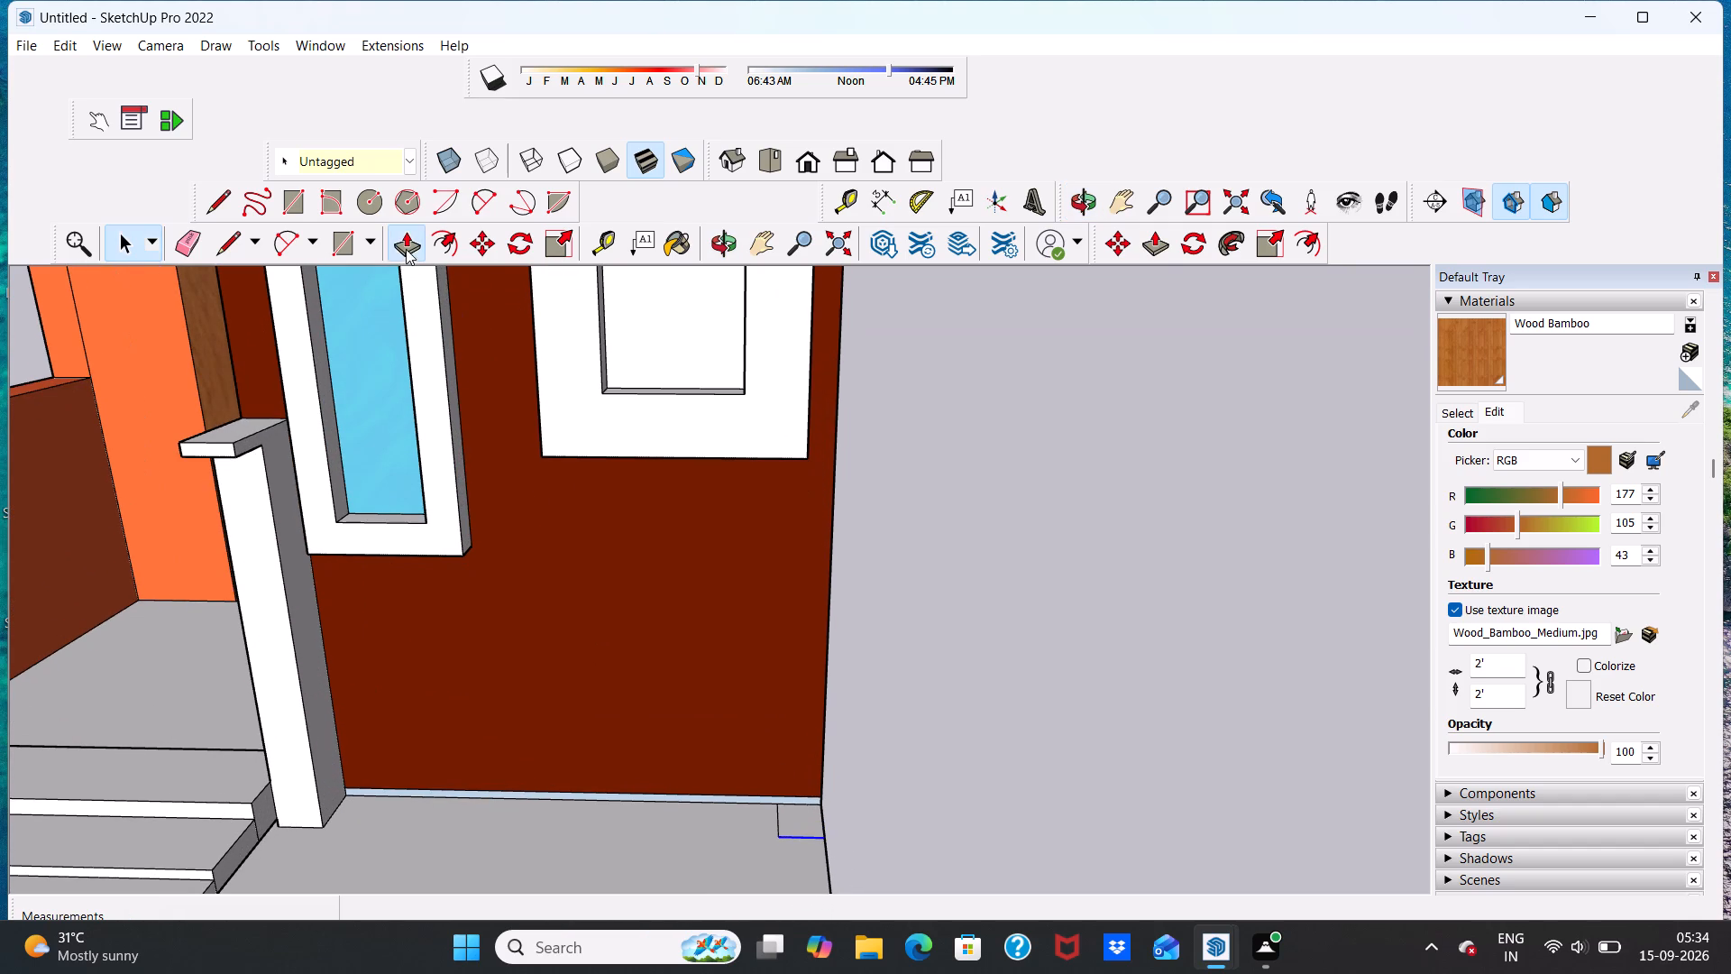
scroll(809, 768, up, 4)
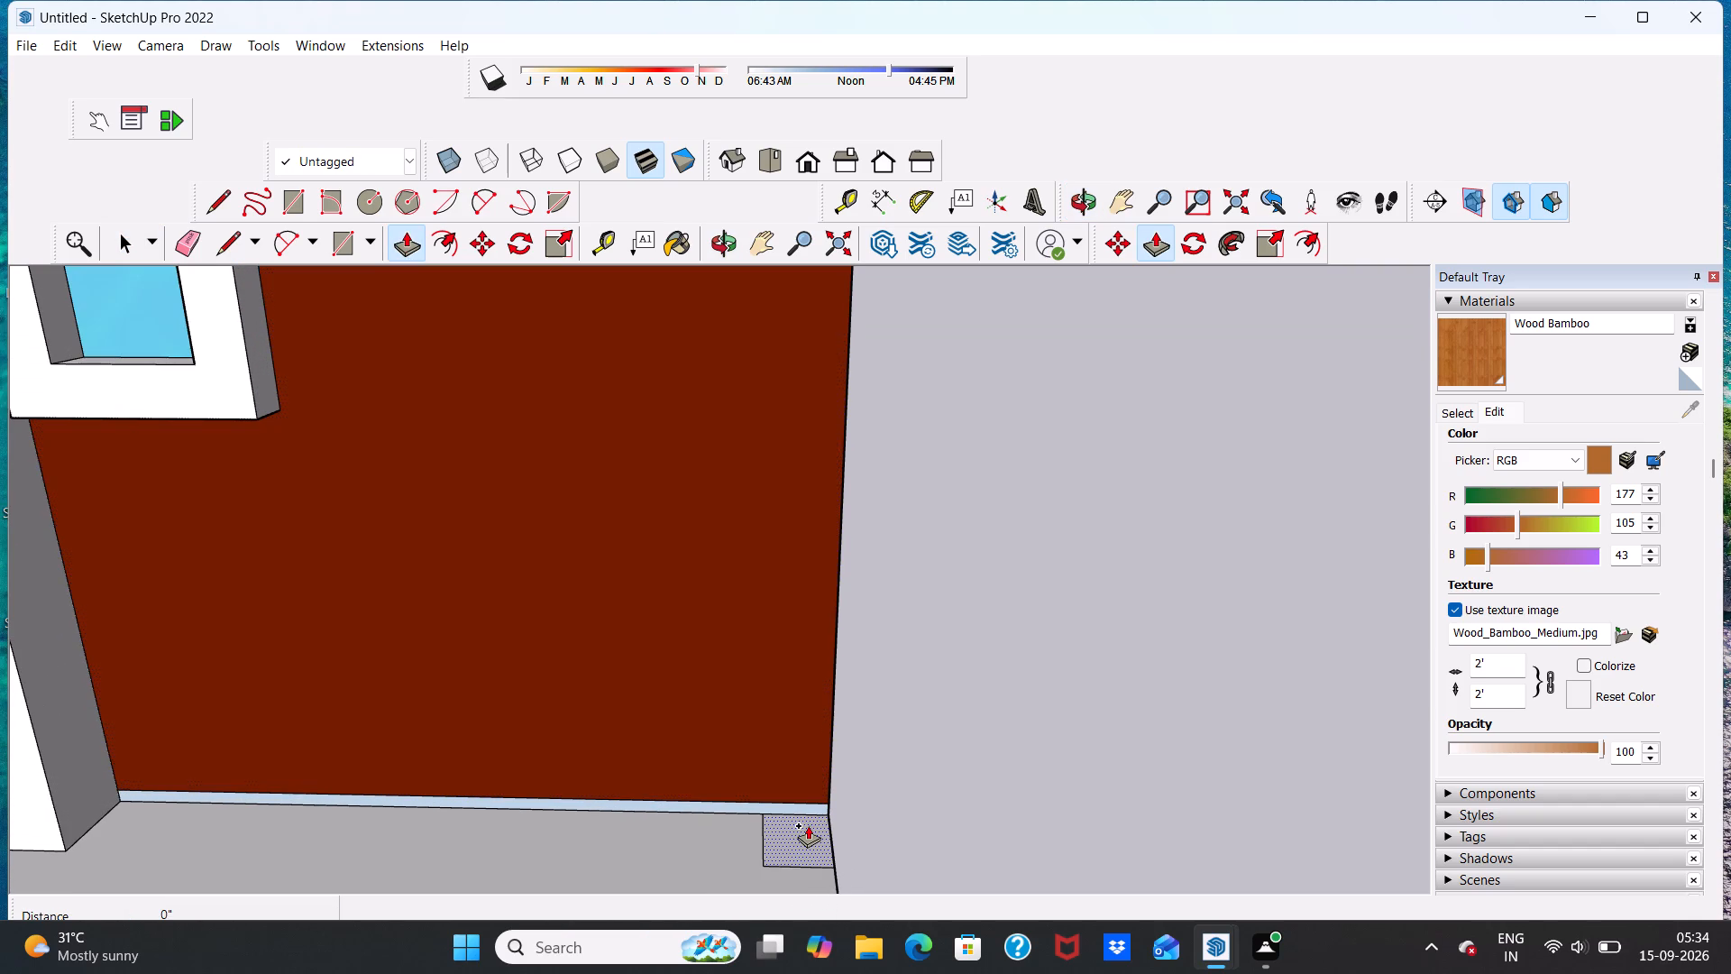
click(808, 825)
scroll(844, 507, down, 10)
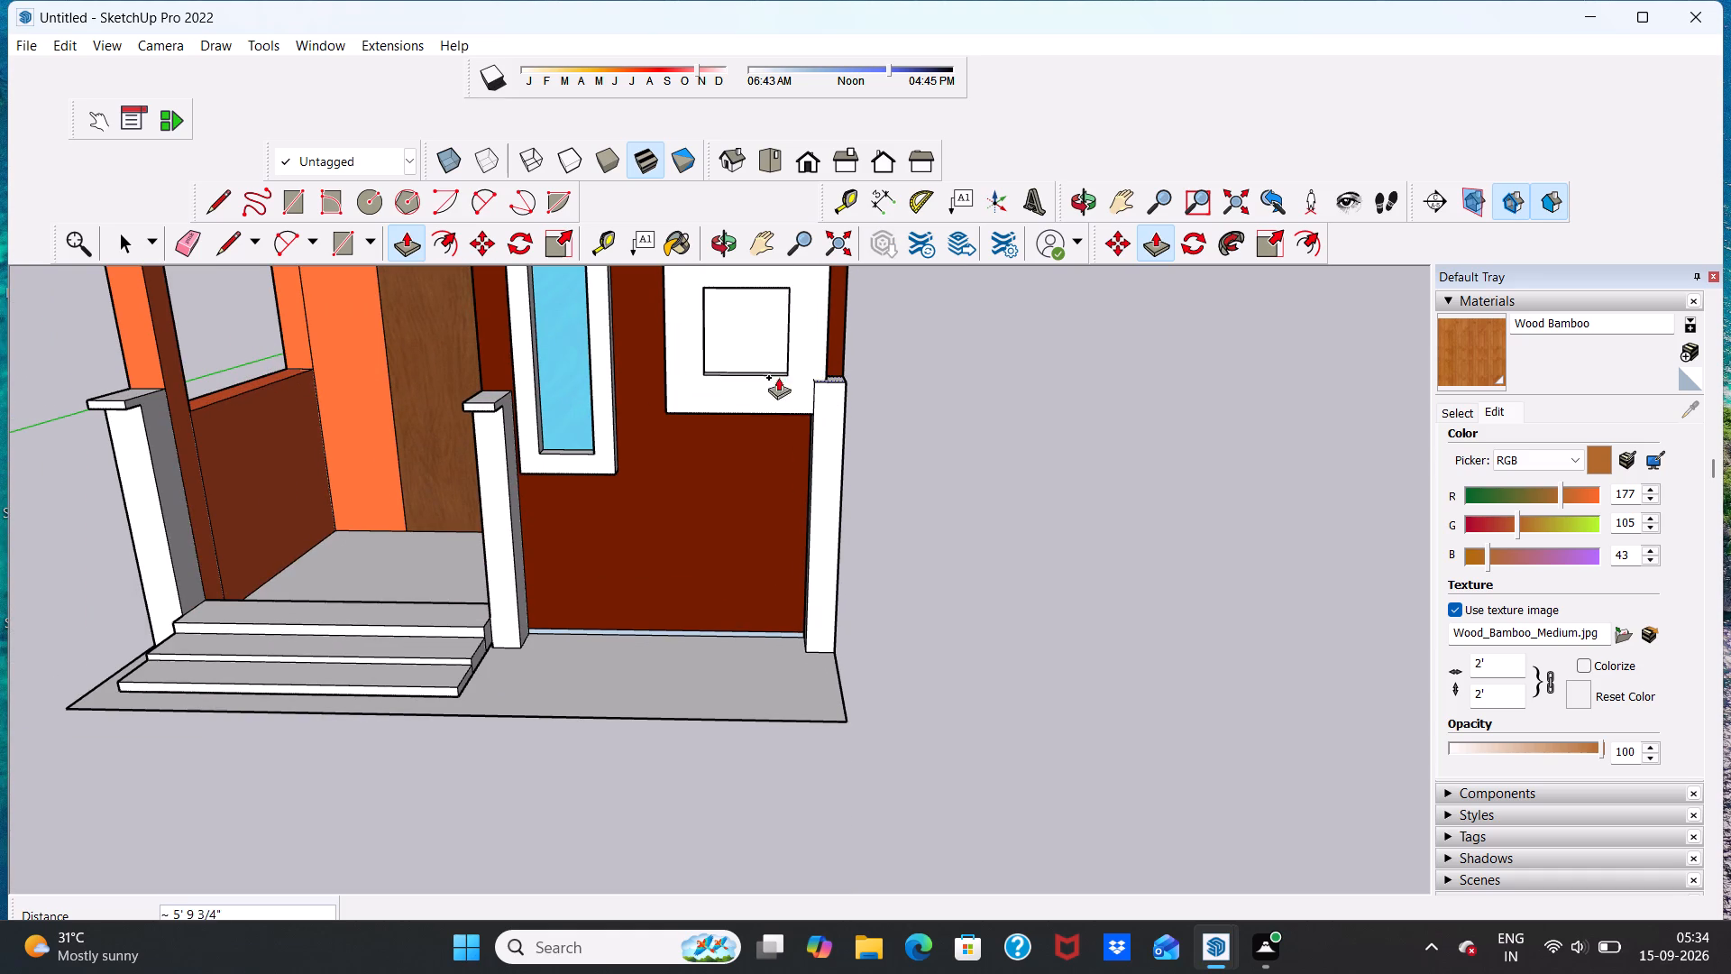
click(504, 396)
key(space)
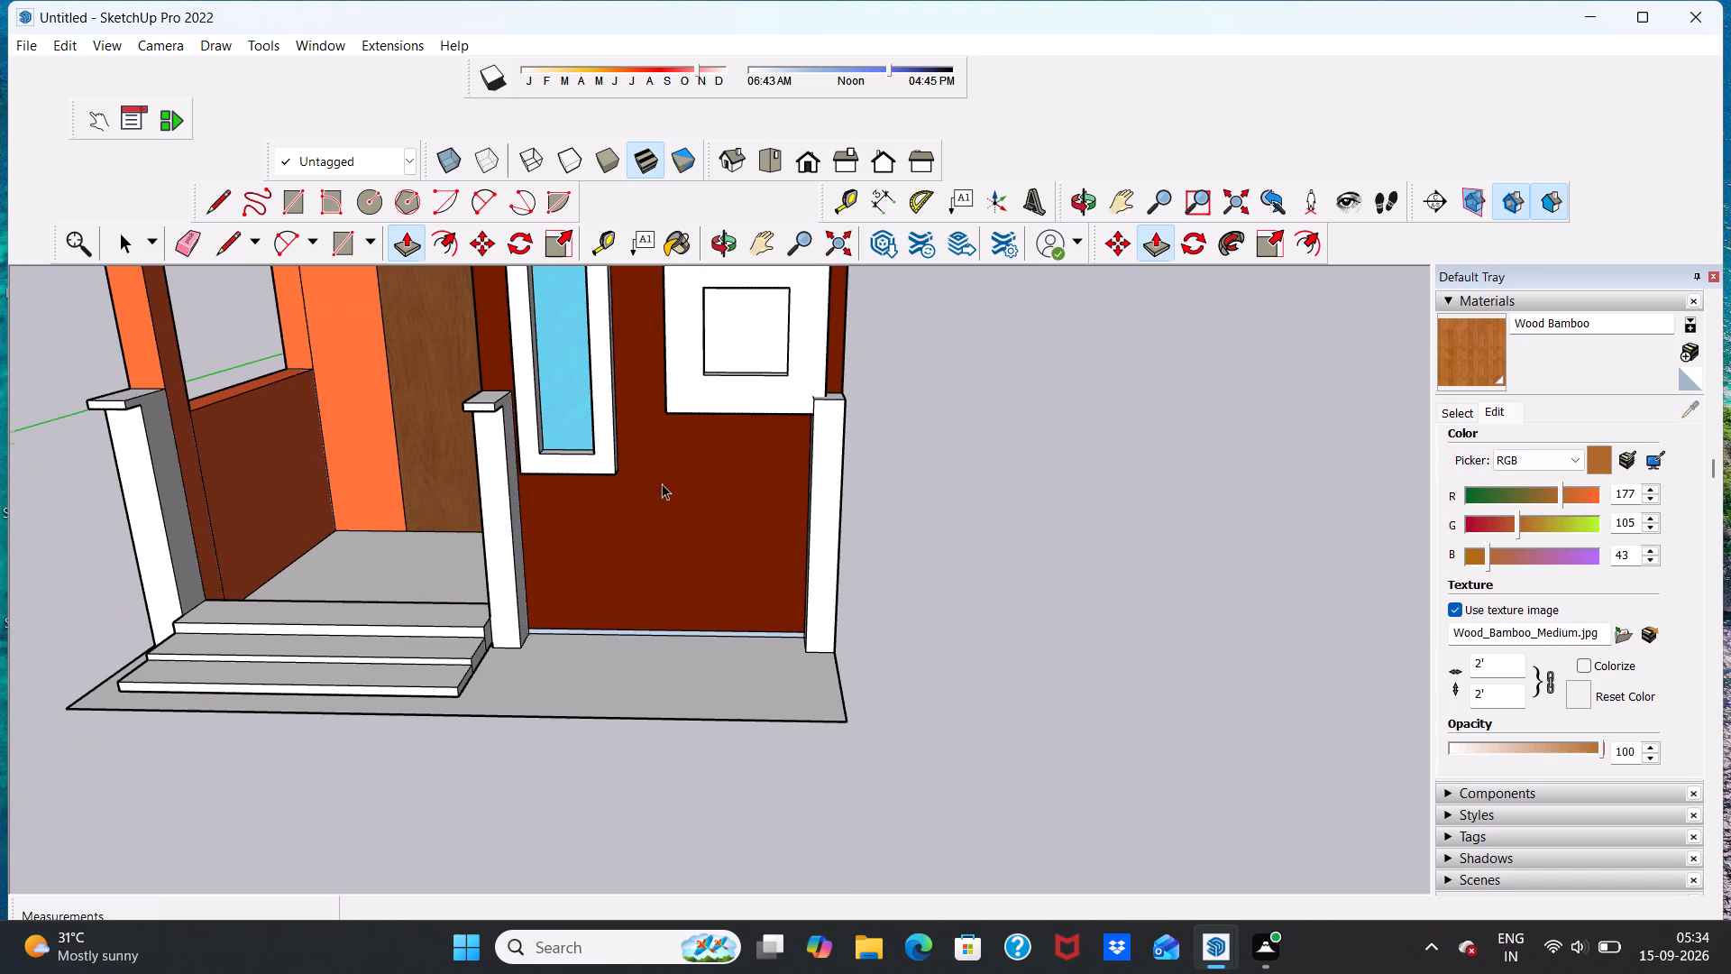
Examine the new corner post, the dark red wall and the entrance posts from several distances and angles.
scroll(667, 487, down, 6)
scroll(710, 521, up, 3)
middle_drag(708, 530, 758, 412)
scroll(757, 415, down, 7)
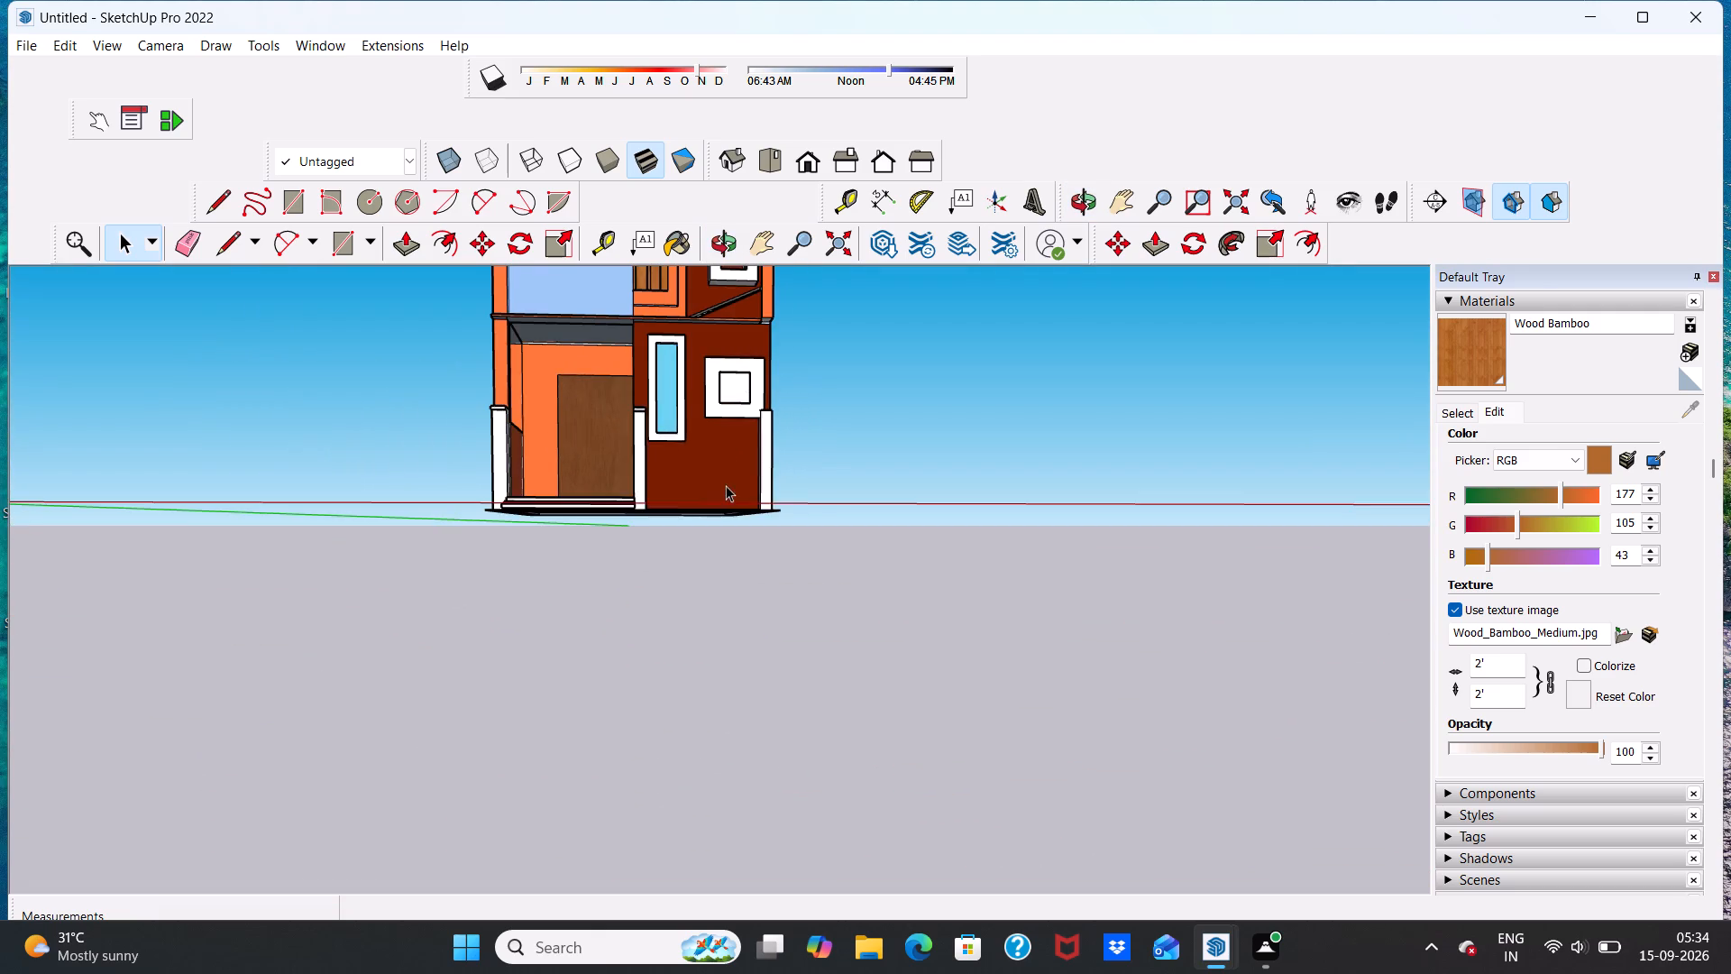
middle_drag(721, 488, 669, 622)
scroll(673, 497, up, 7)
middle_drag(732, 500, 779, 410)
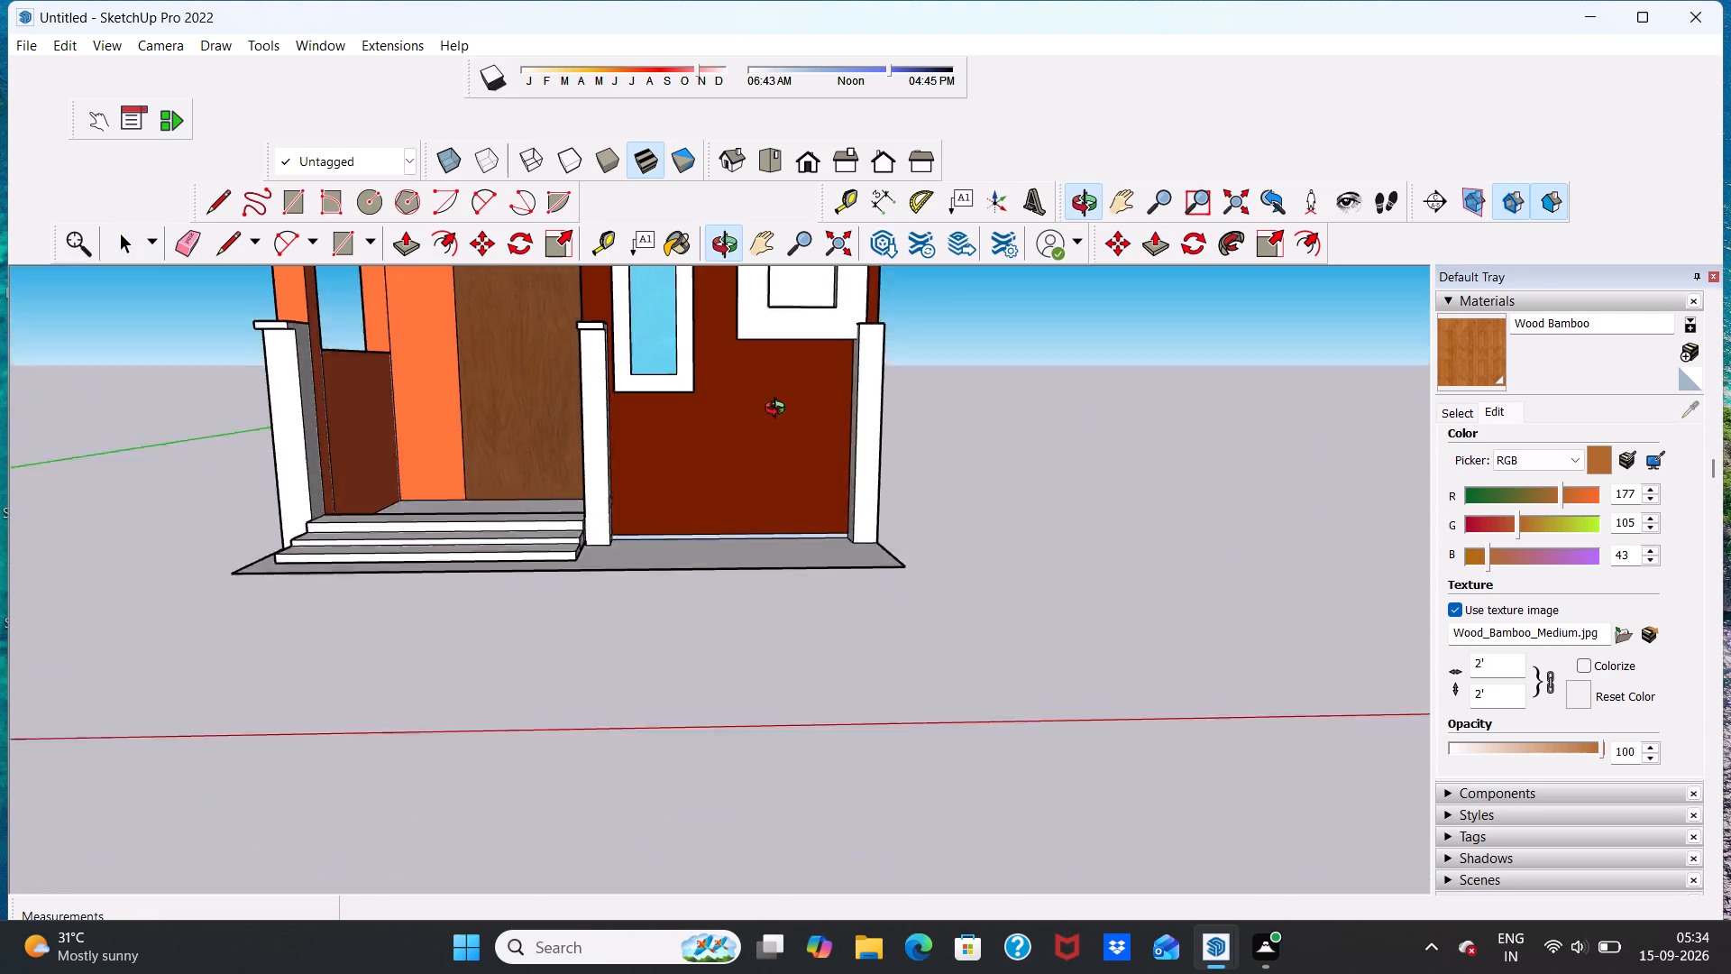
middle_drag(779, 410, 799, 379)
scroll(844, 427, up, 3)
middle_drag(860, 473, 830, 541)
scroll(875, 512, up, 4)
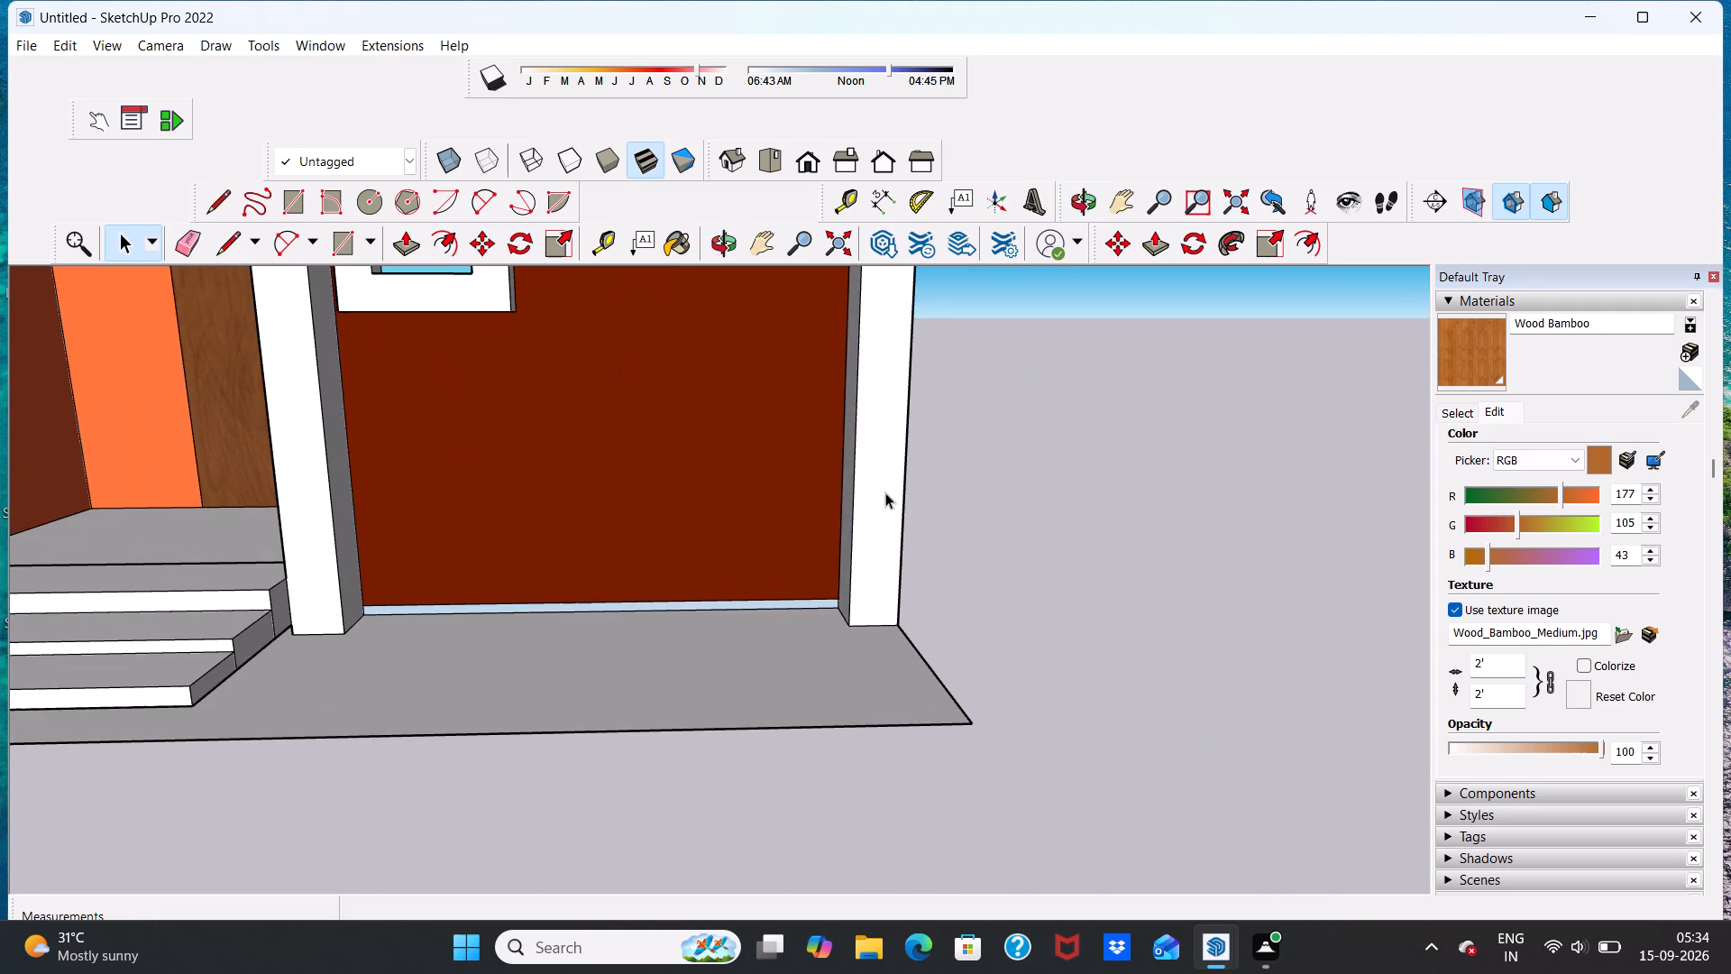
scroll(813, 499, down, 9)
scroll(839, 458, up, 5)
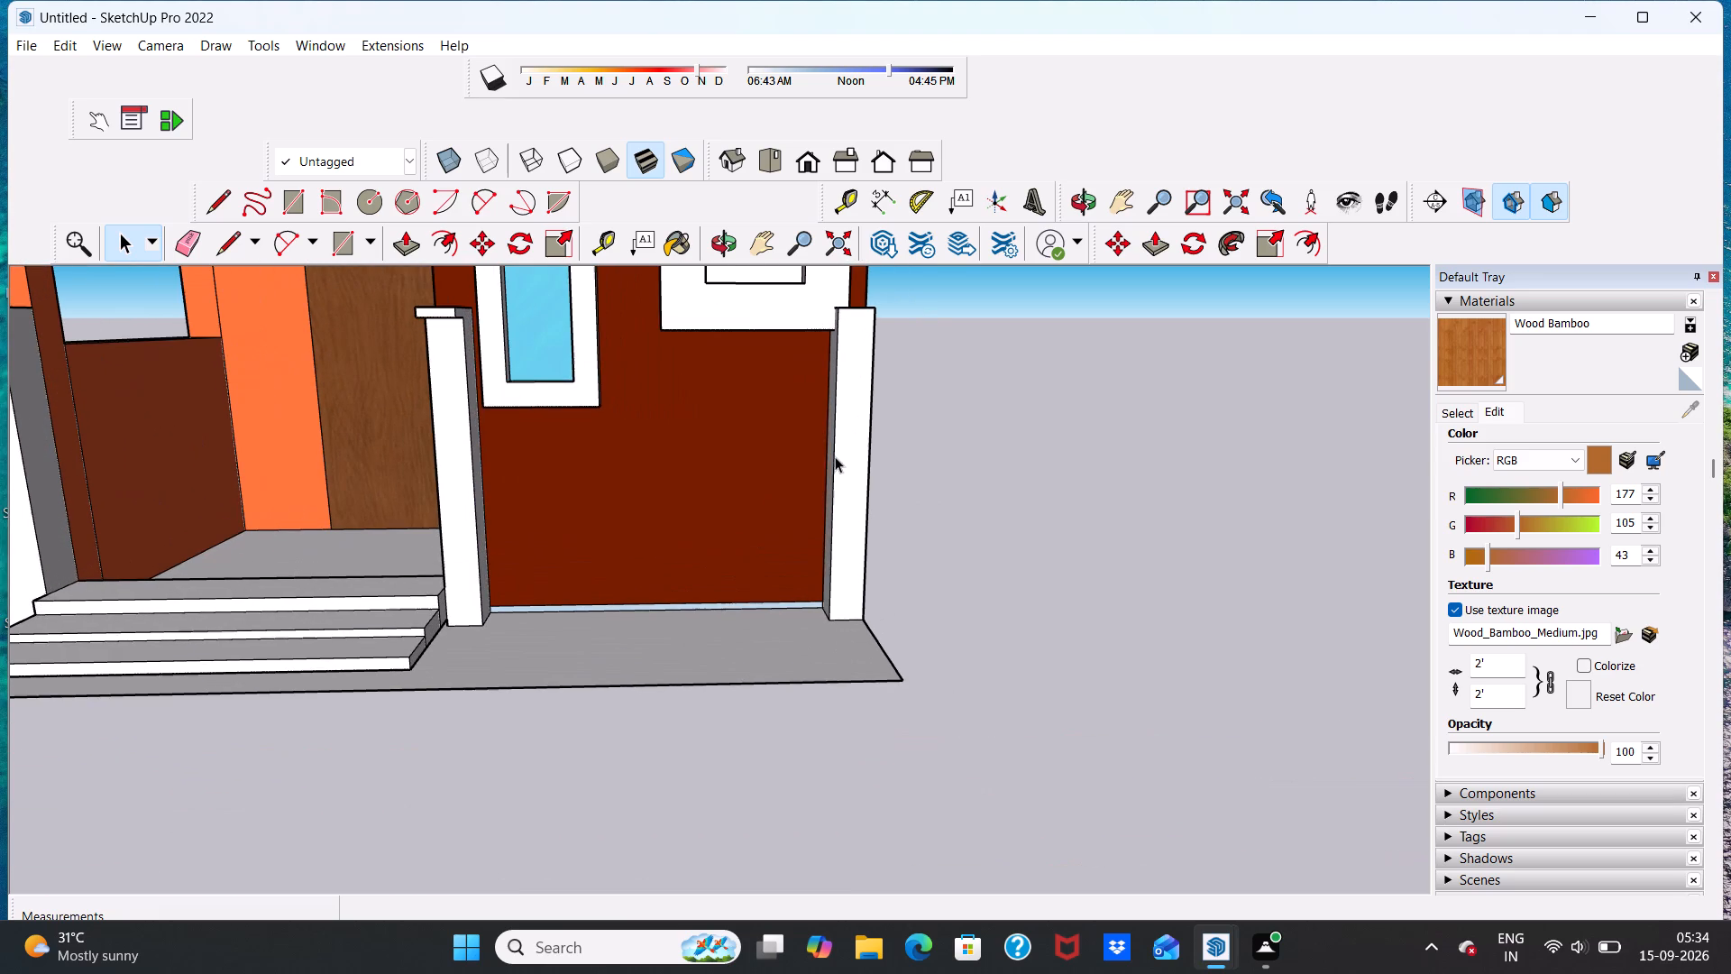
scroll(820, 464, down, 2)
middle_drag(818, 468, 821, 513)
scroll(821, 514, down, 5)
middle_drag(809, 518, 859, 496)
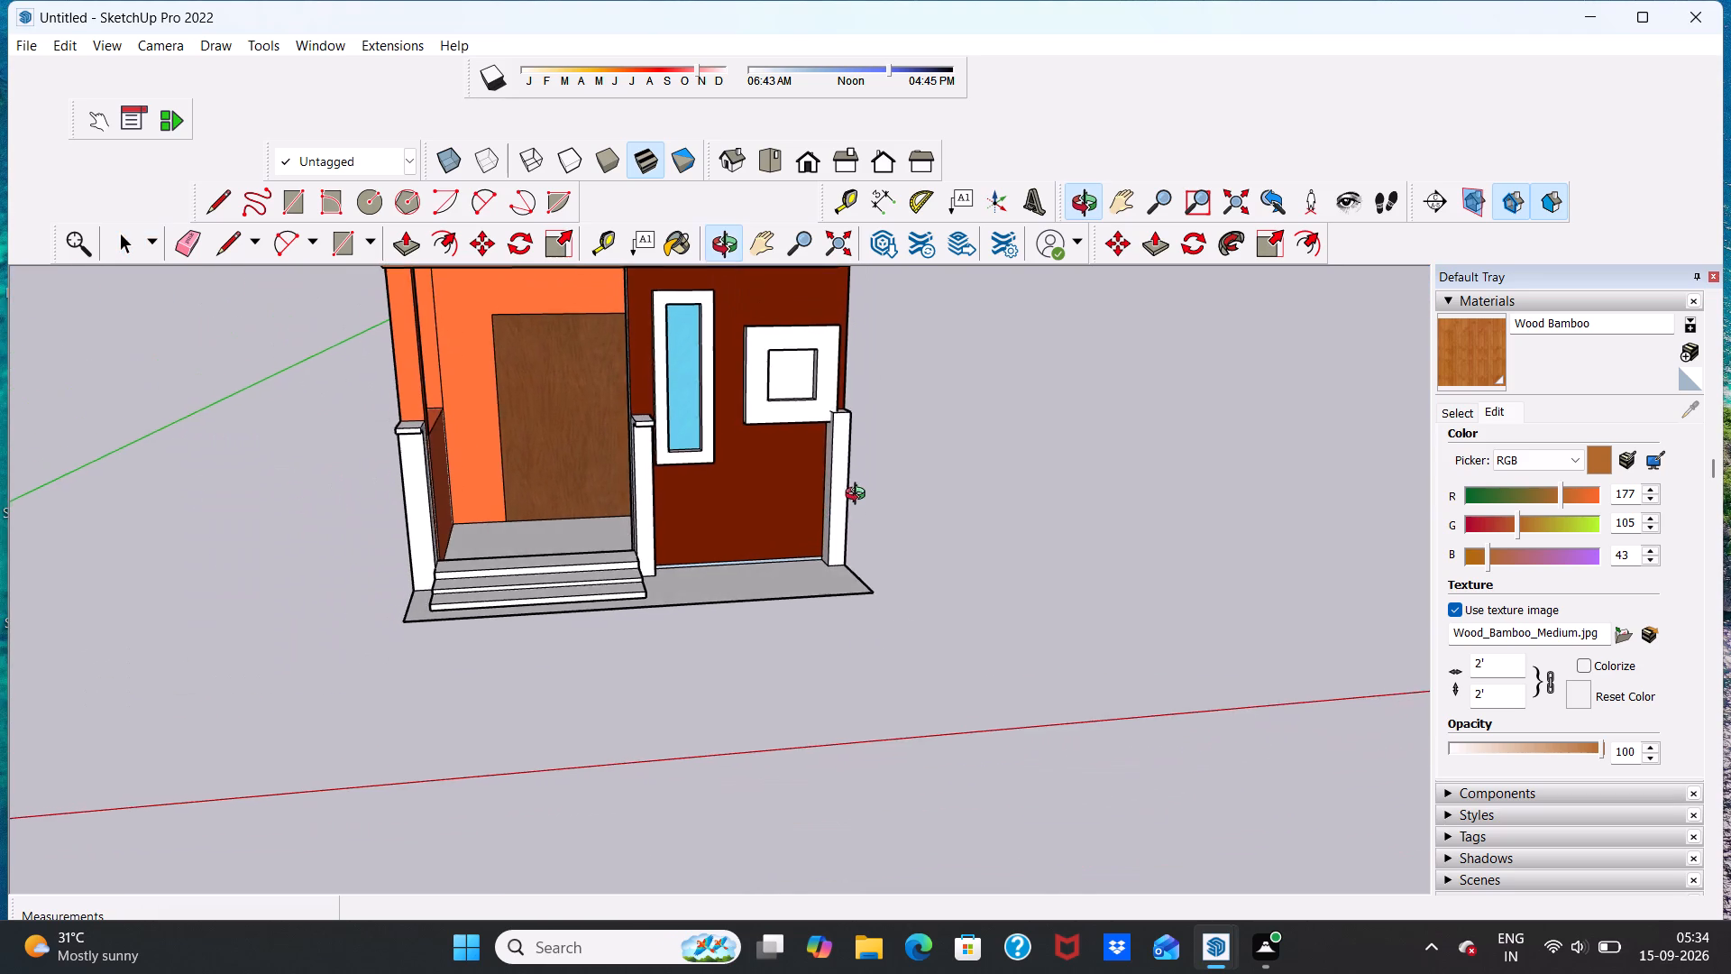
middle_drag(859, 496, 814, 420)
scroll(808, 491, up, 3)
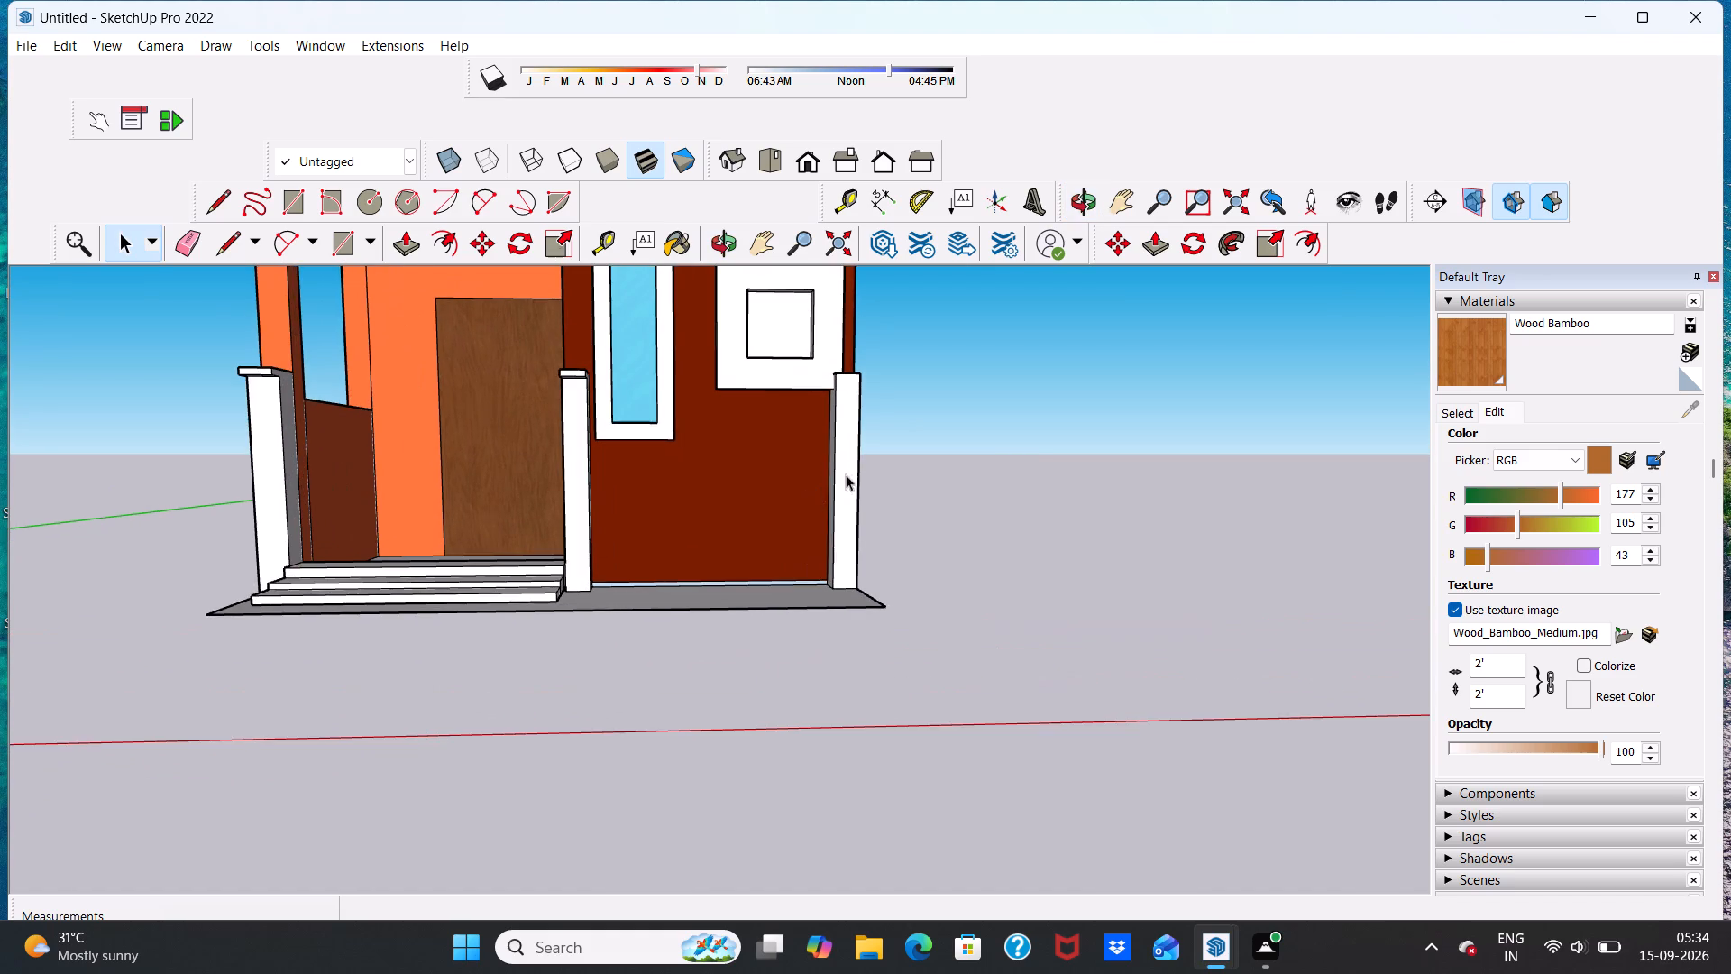
scroll(852, 465, down, 4)
scroll(873, 395, up, 4)
scroll(851, 403, down, 6)
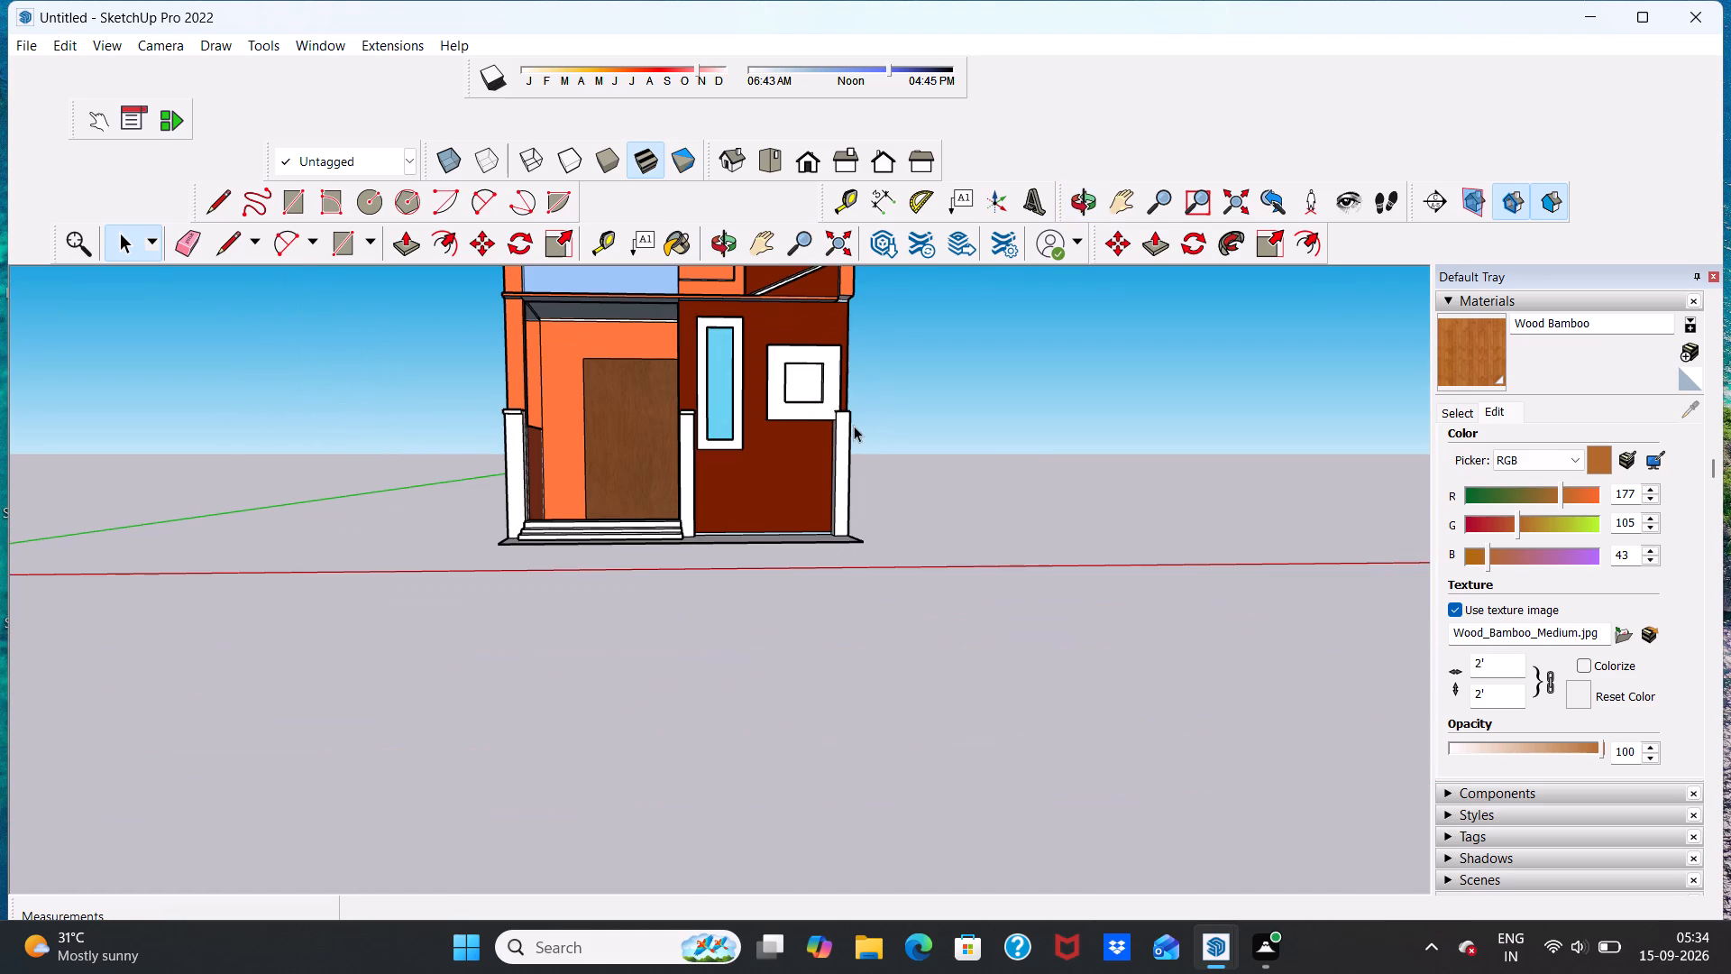
middle_drag(880, 439, 818, 499)
scroll(839, 472, up, 3)
middle_drag(752, 455, 995, 469)
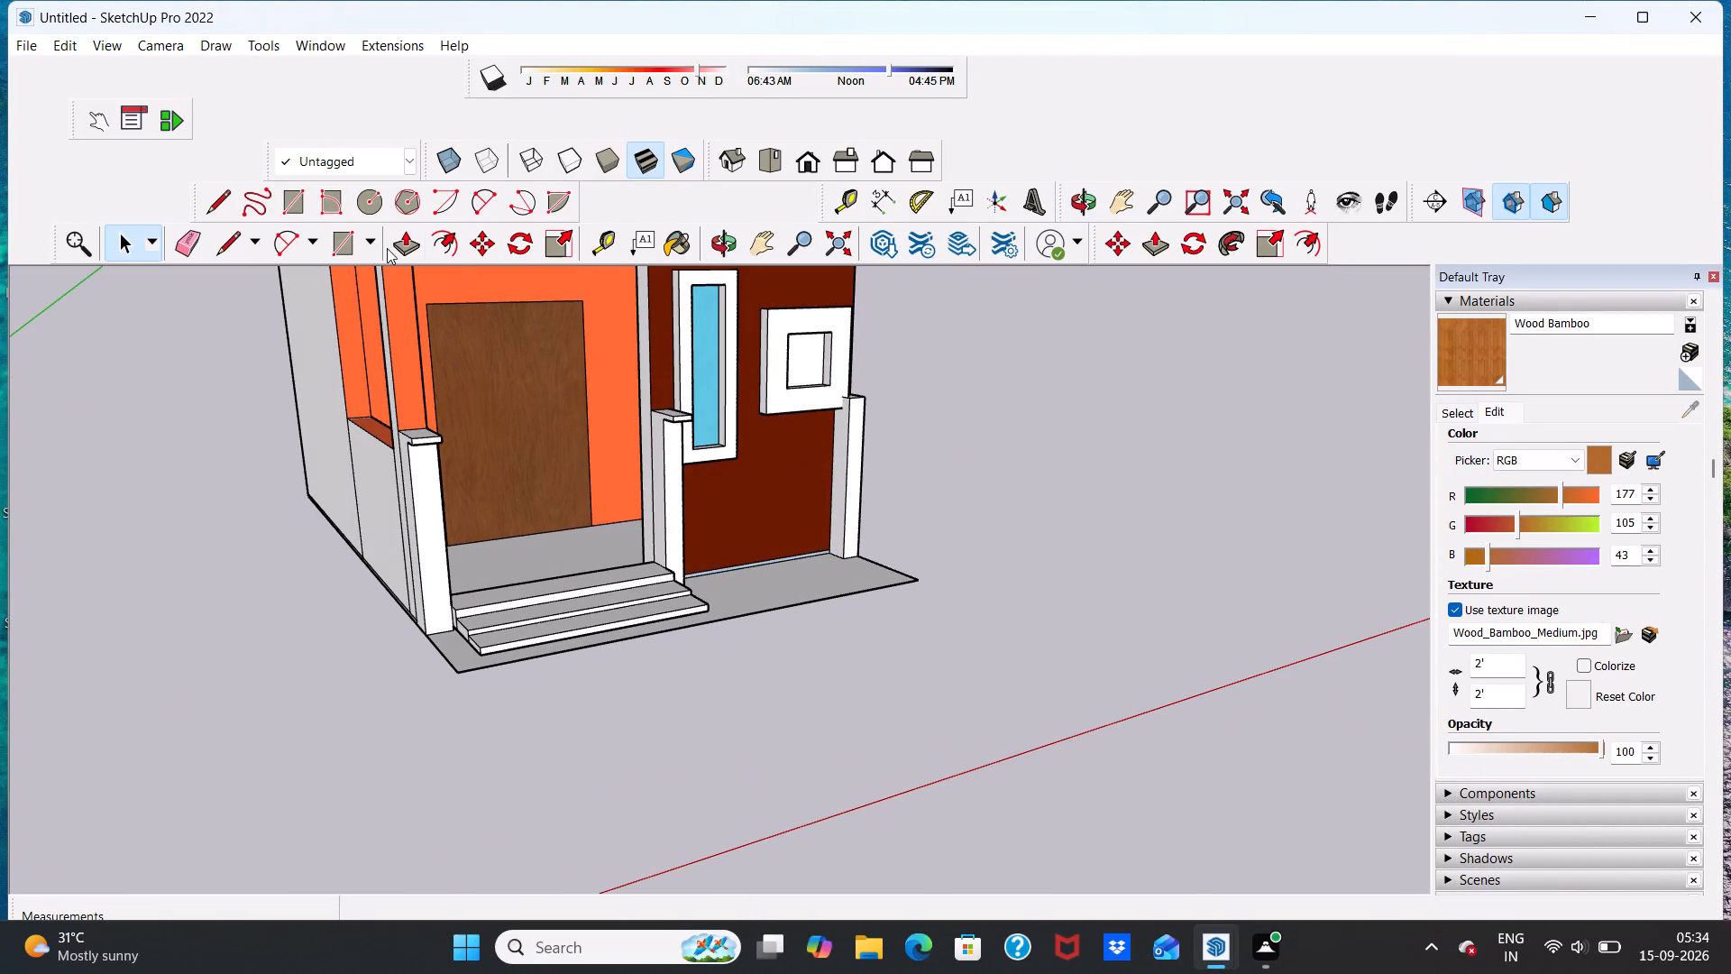
Draw a line about 9 5/8" long across the inner side face of the corner post, around mid-height.
click(221, 245)
scroll(855, 501, up, 5)
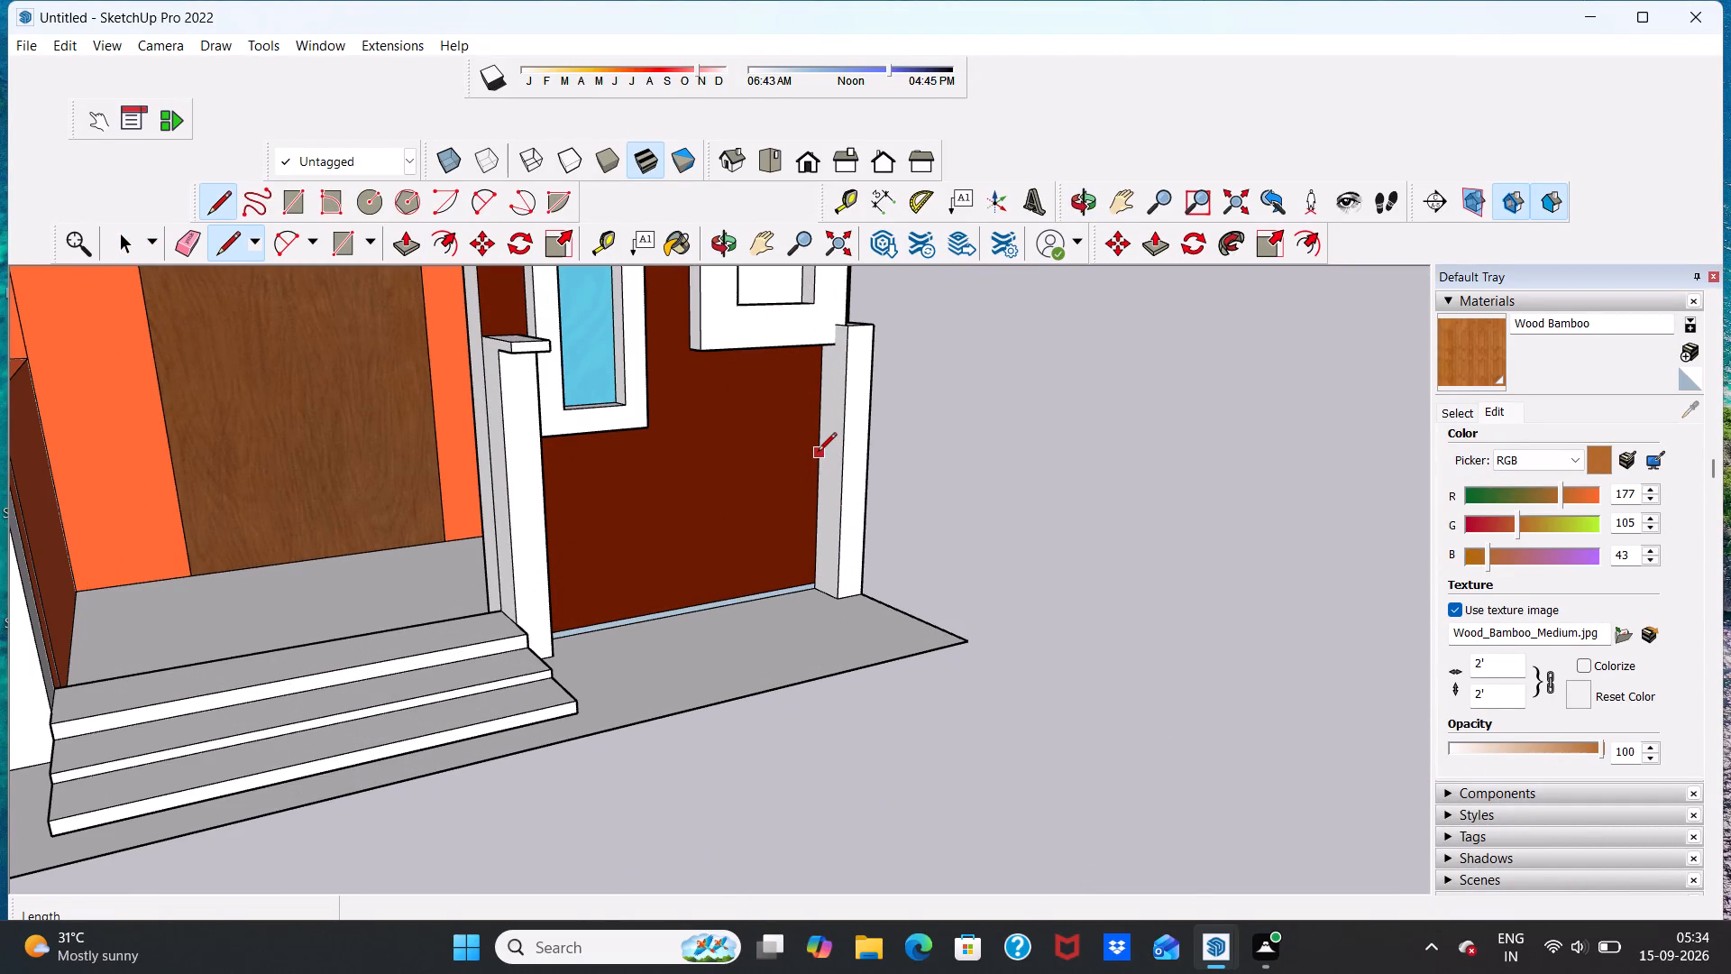
click(819, 448)
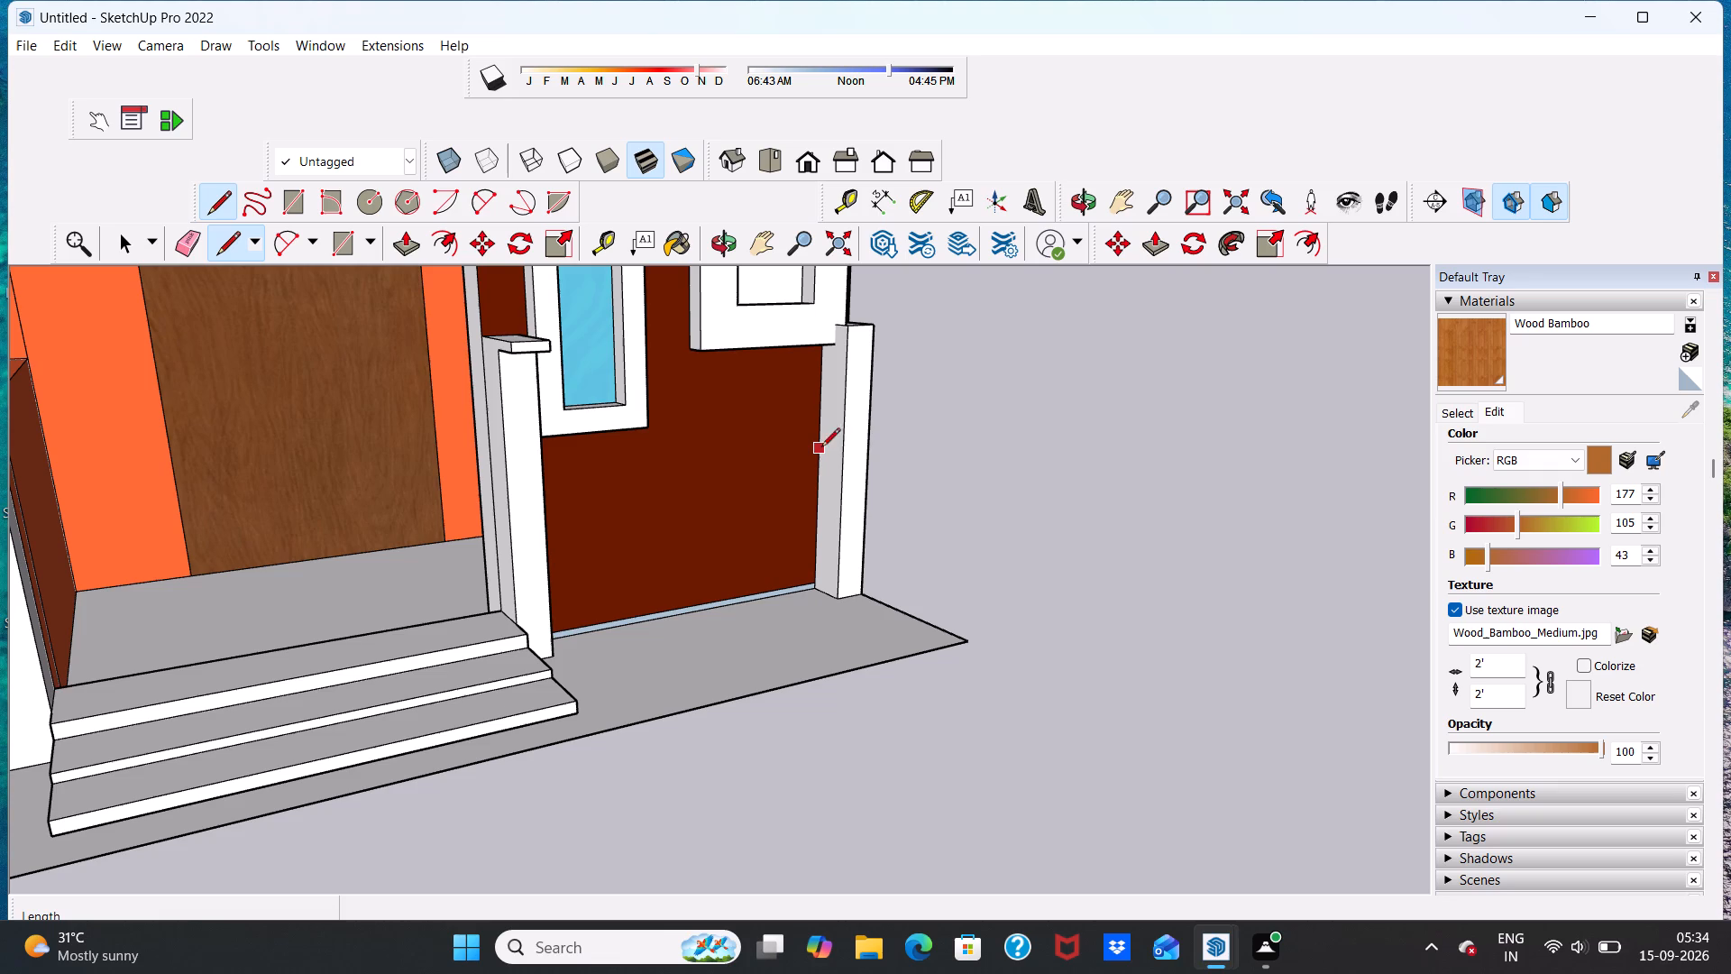
click(845, 455)
key(space)
Push/Pull the lower part of the corner post's inner side face by about 13/16".
click(408, 236)
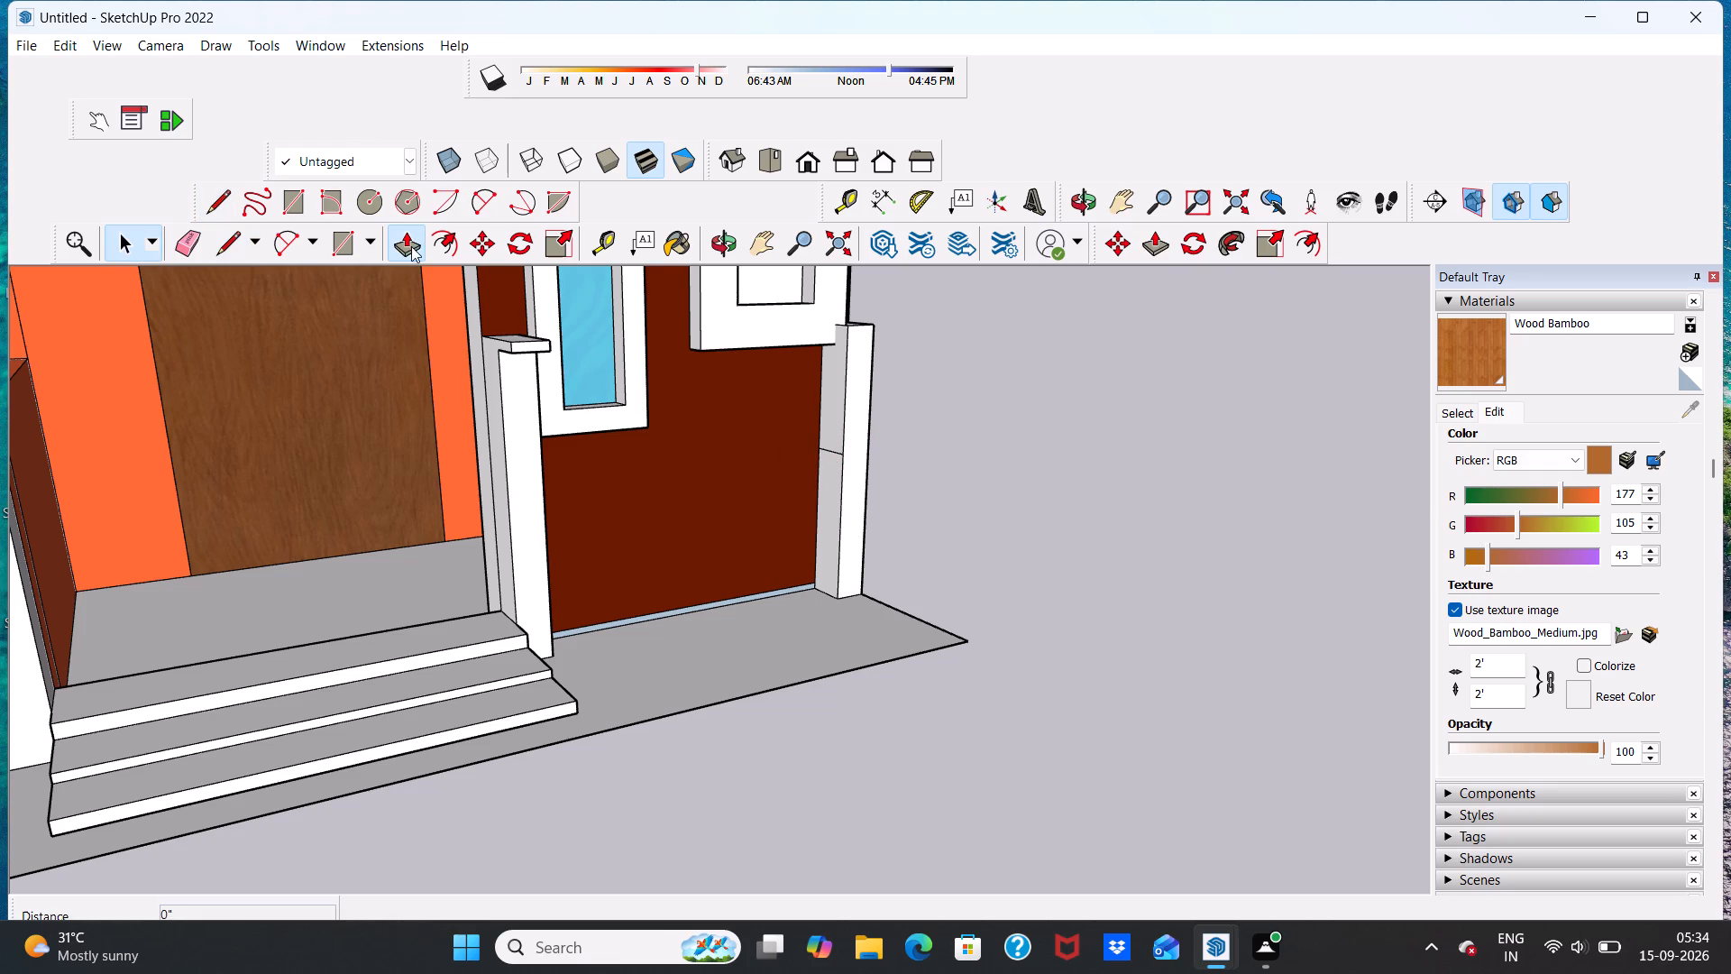
click(826, 509)
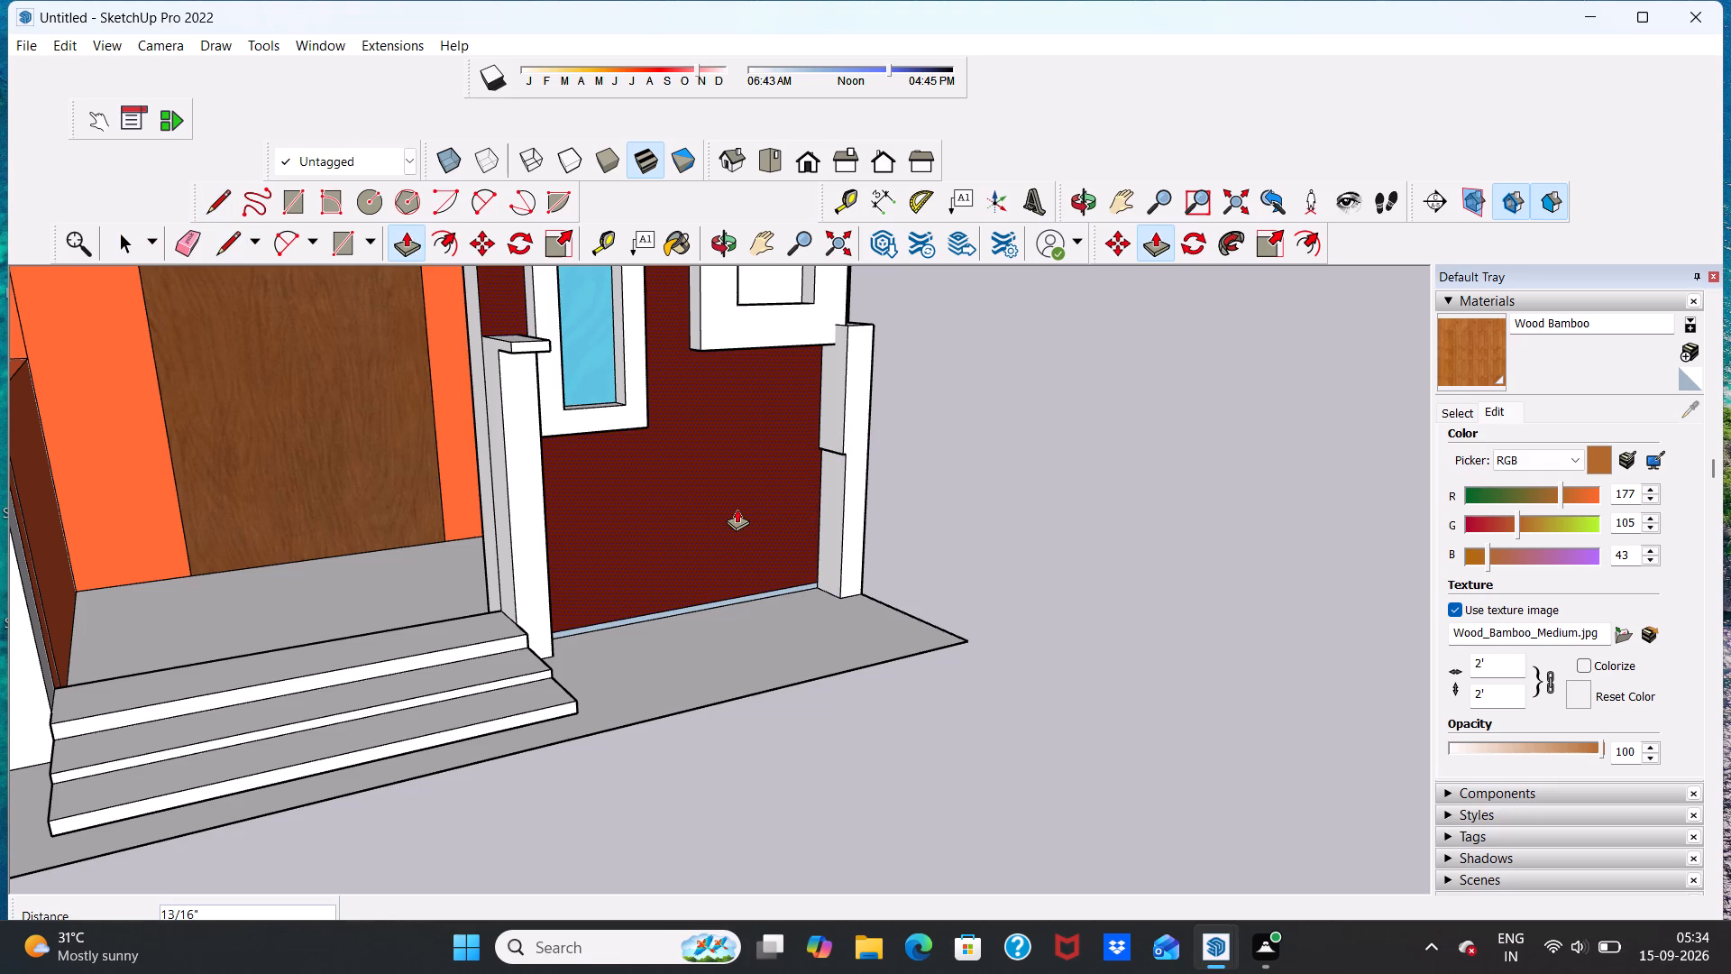
key(space)
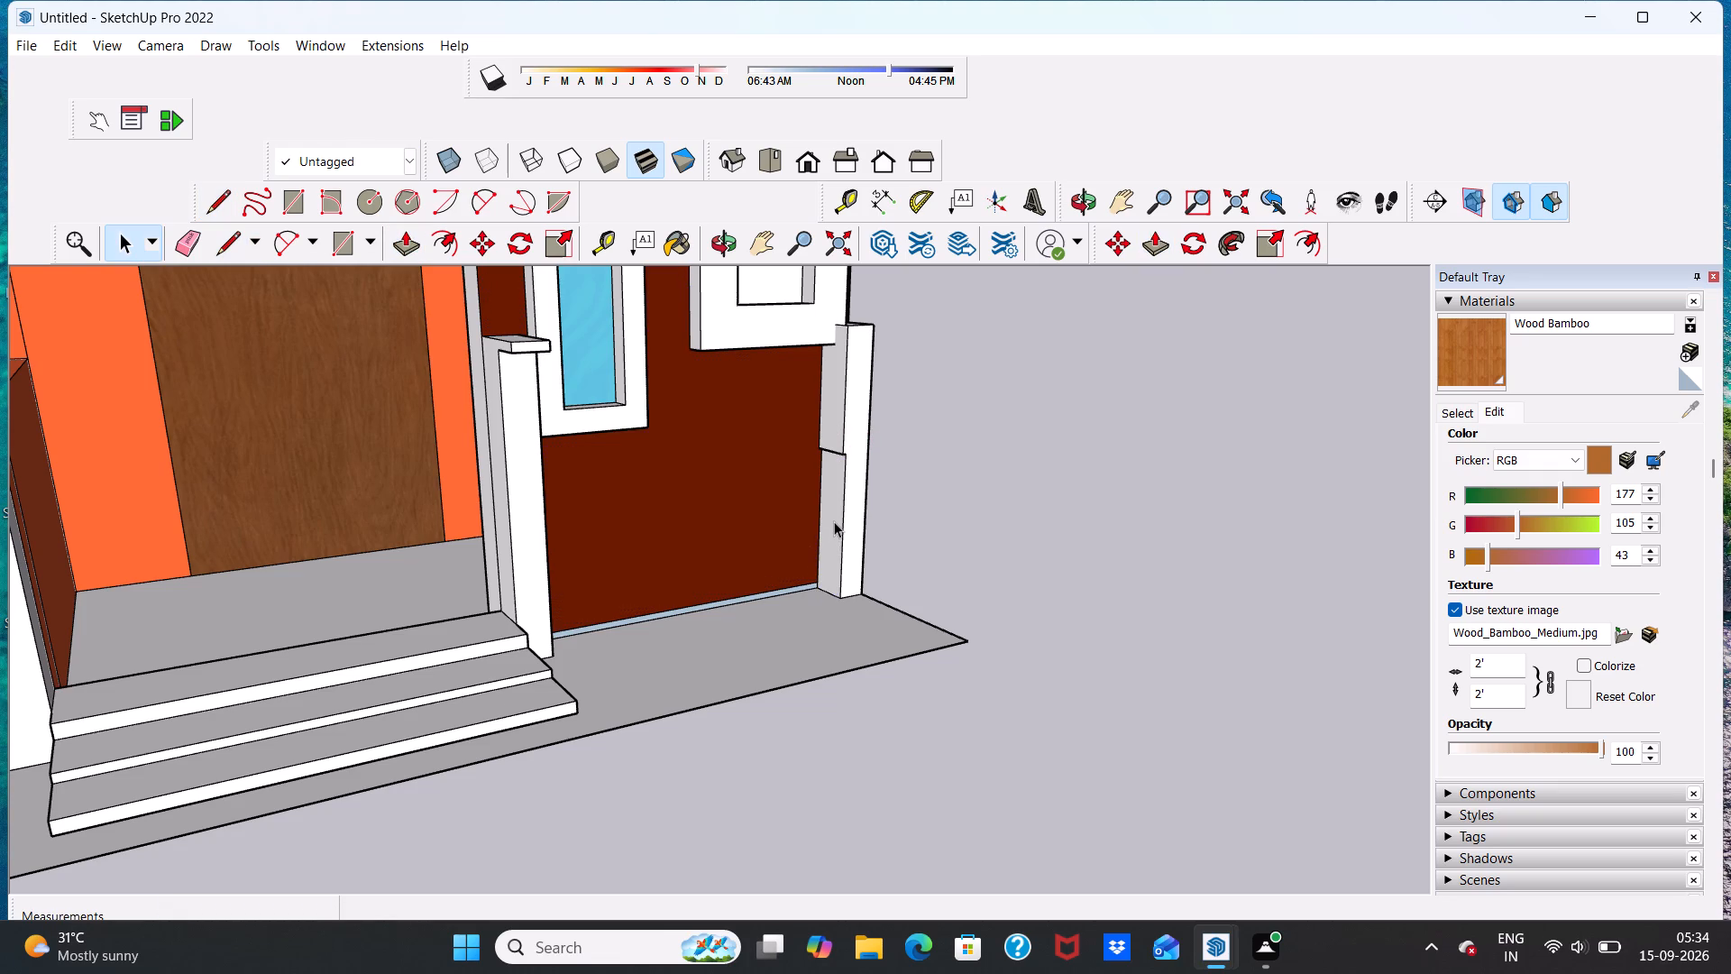
Undo the last Push/Pull on the lower part of the corner post's inner side face.
key(ctrl+z)
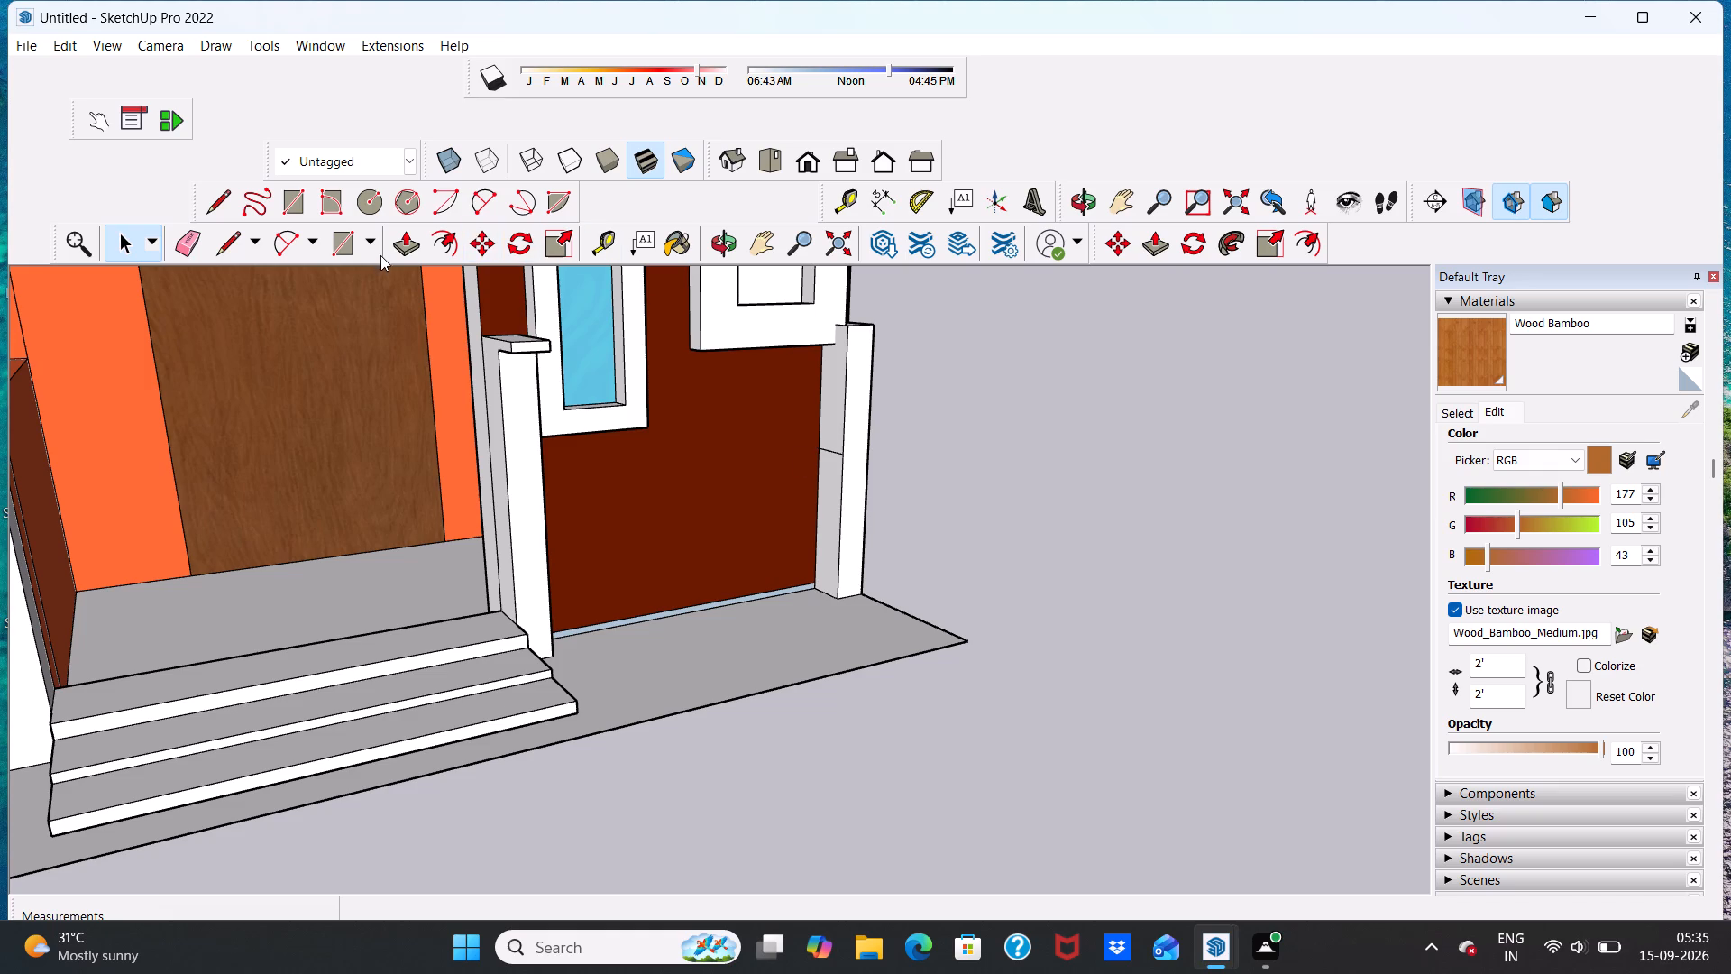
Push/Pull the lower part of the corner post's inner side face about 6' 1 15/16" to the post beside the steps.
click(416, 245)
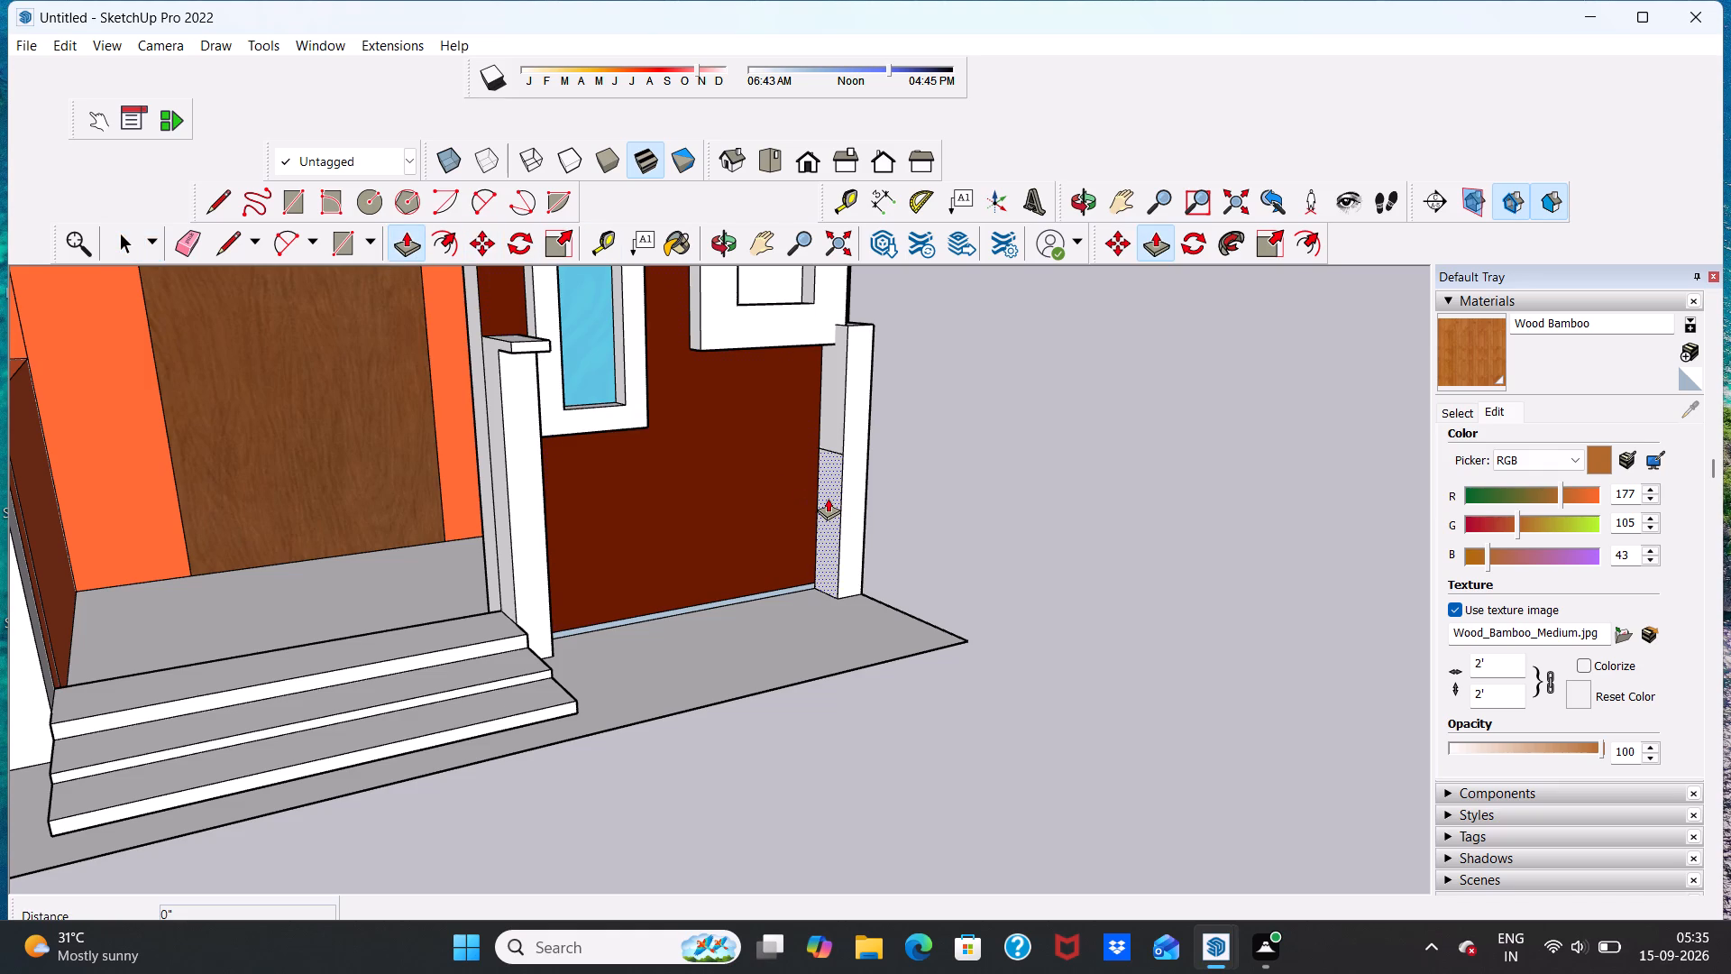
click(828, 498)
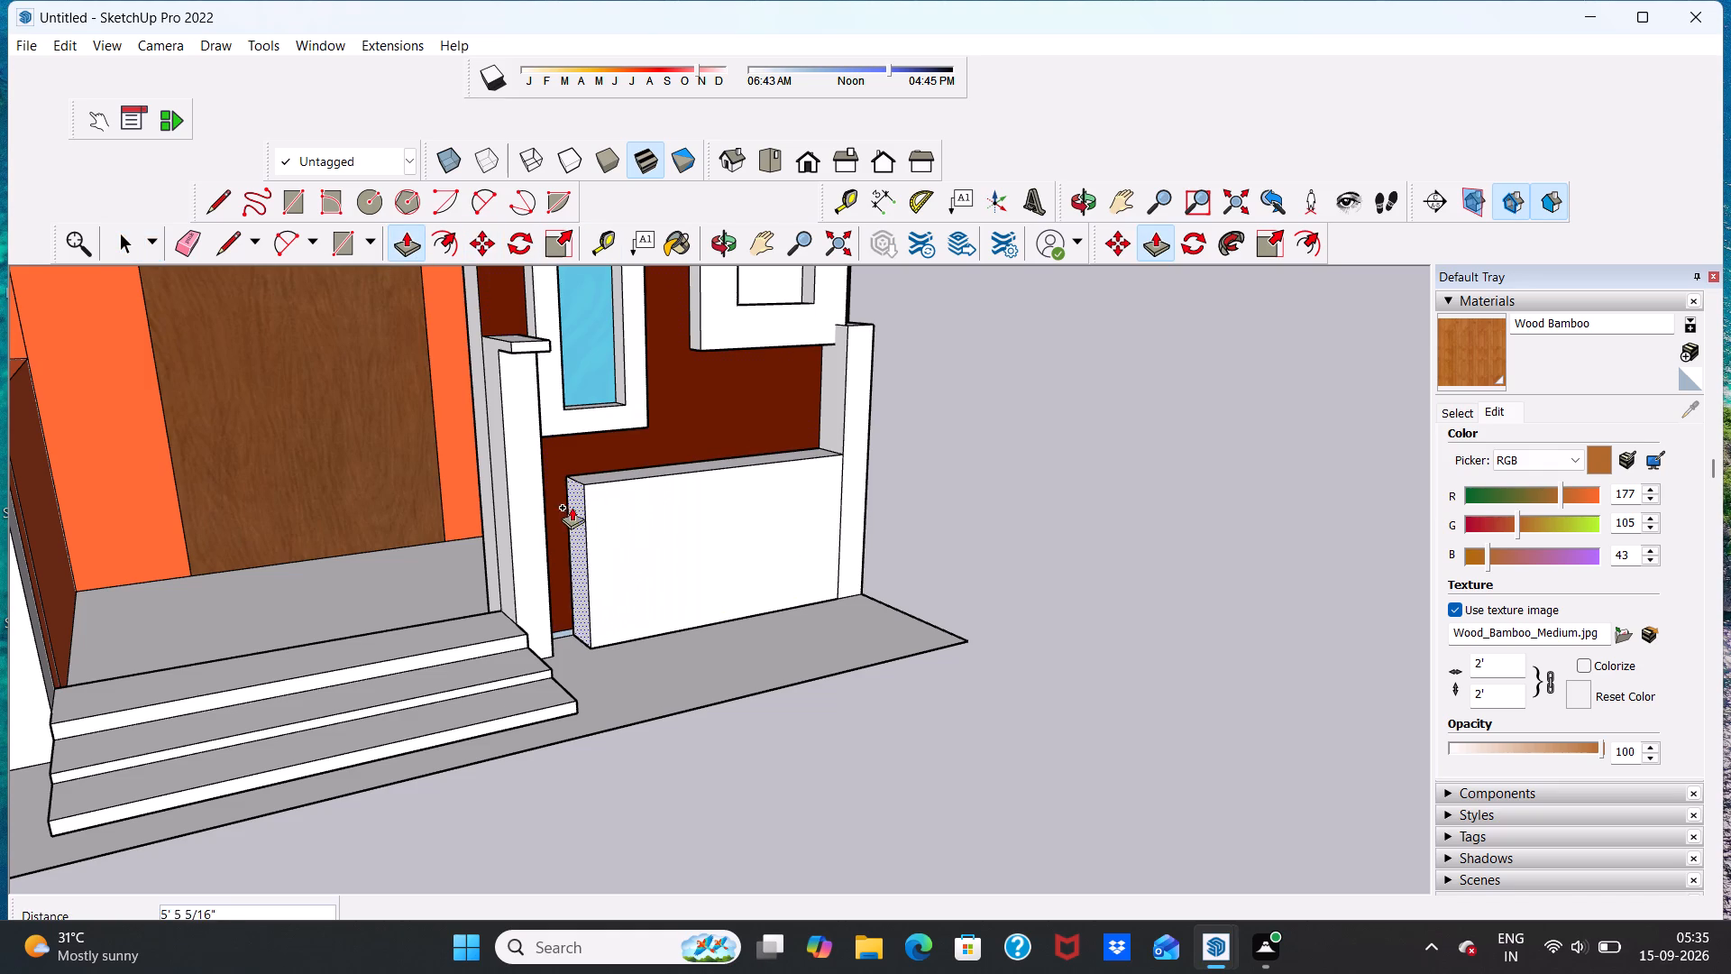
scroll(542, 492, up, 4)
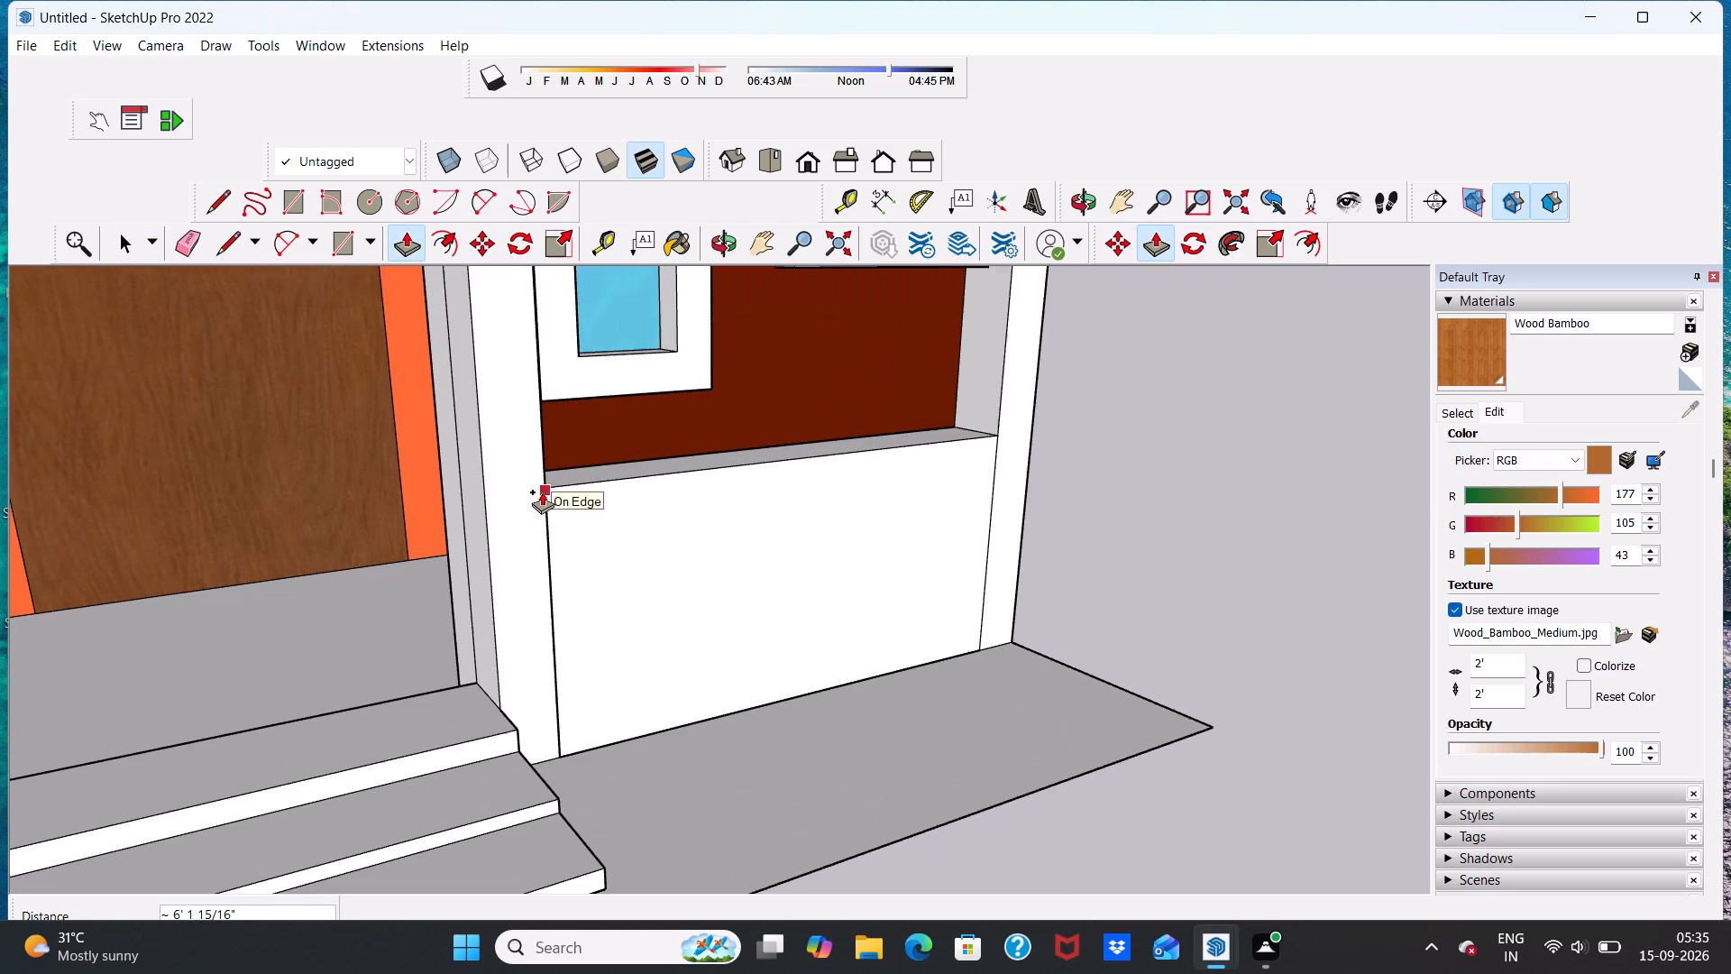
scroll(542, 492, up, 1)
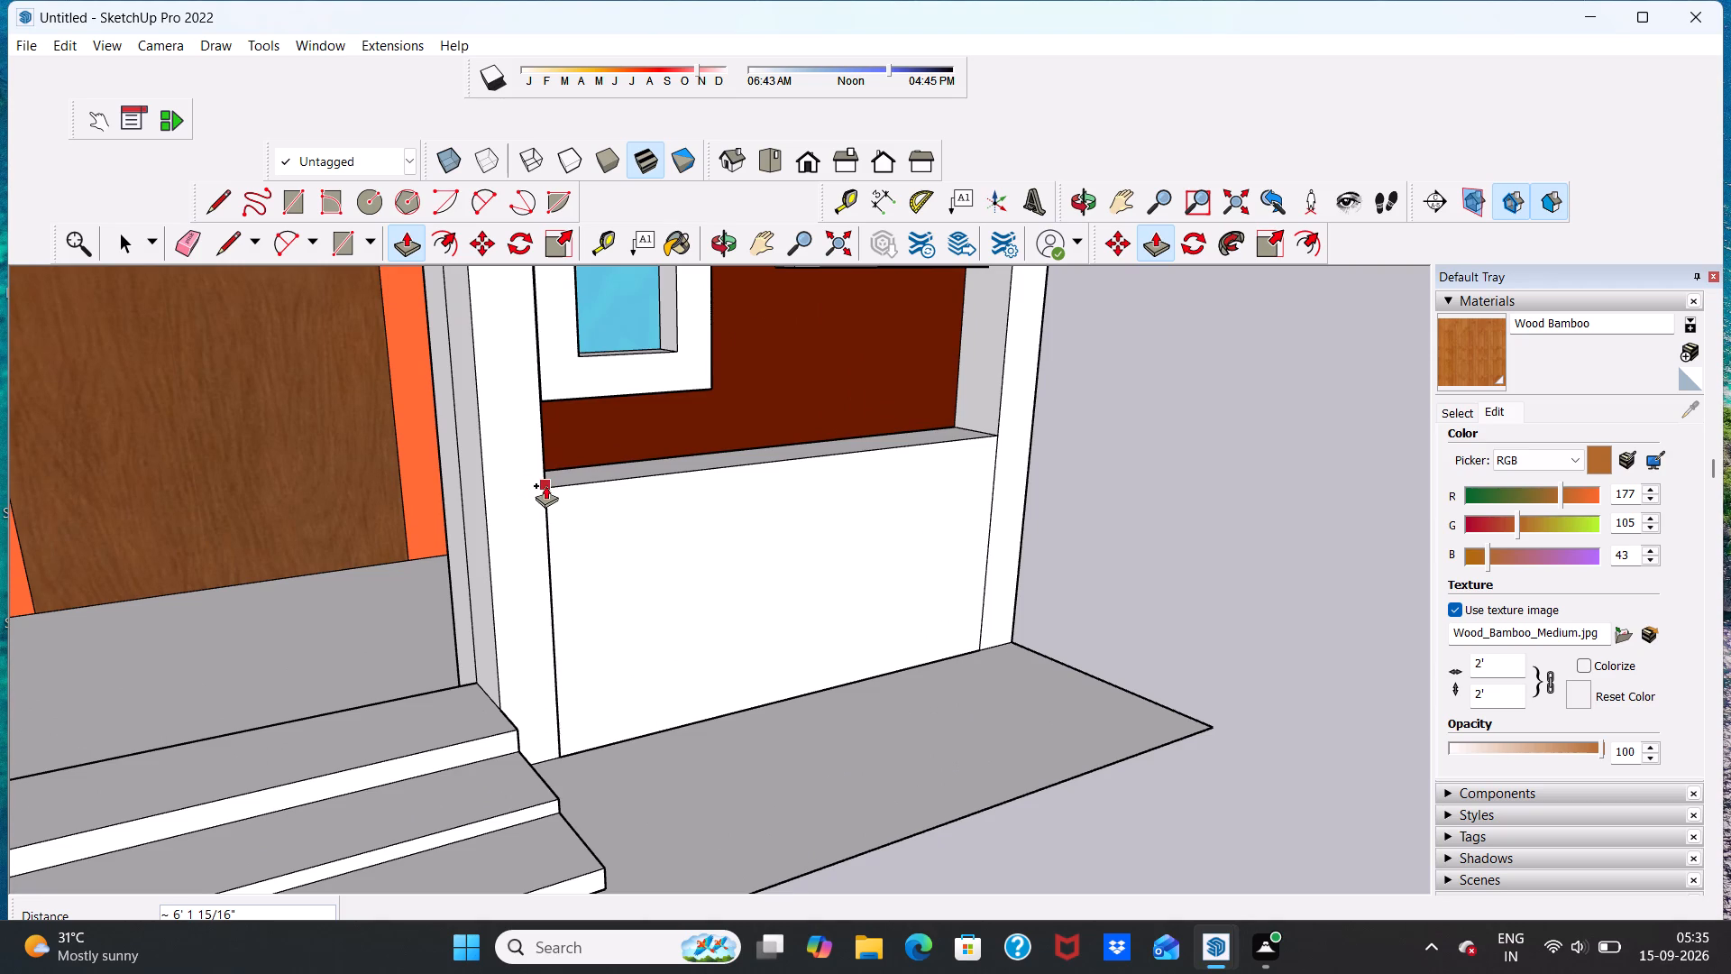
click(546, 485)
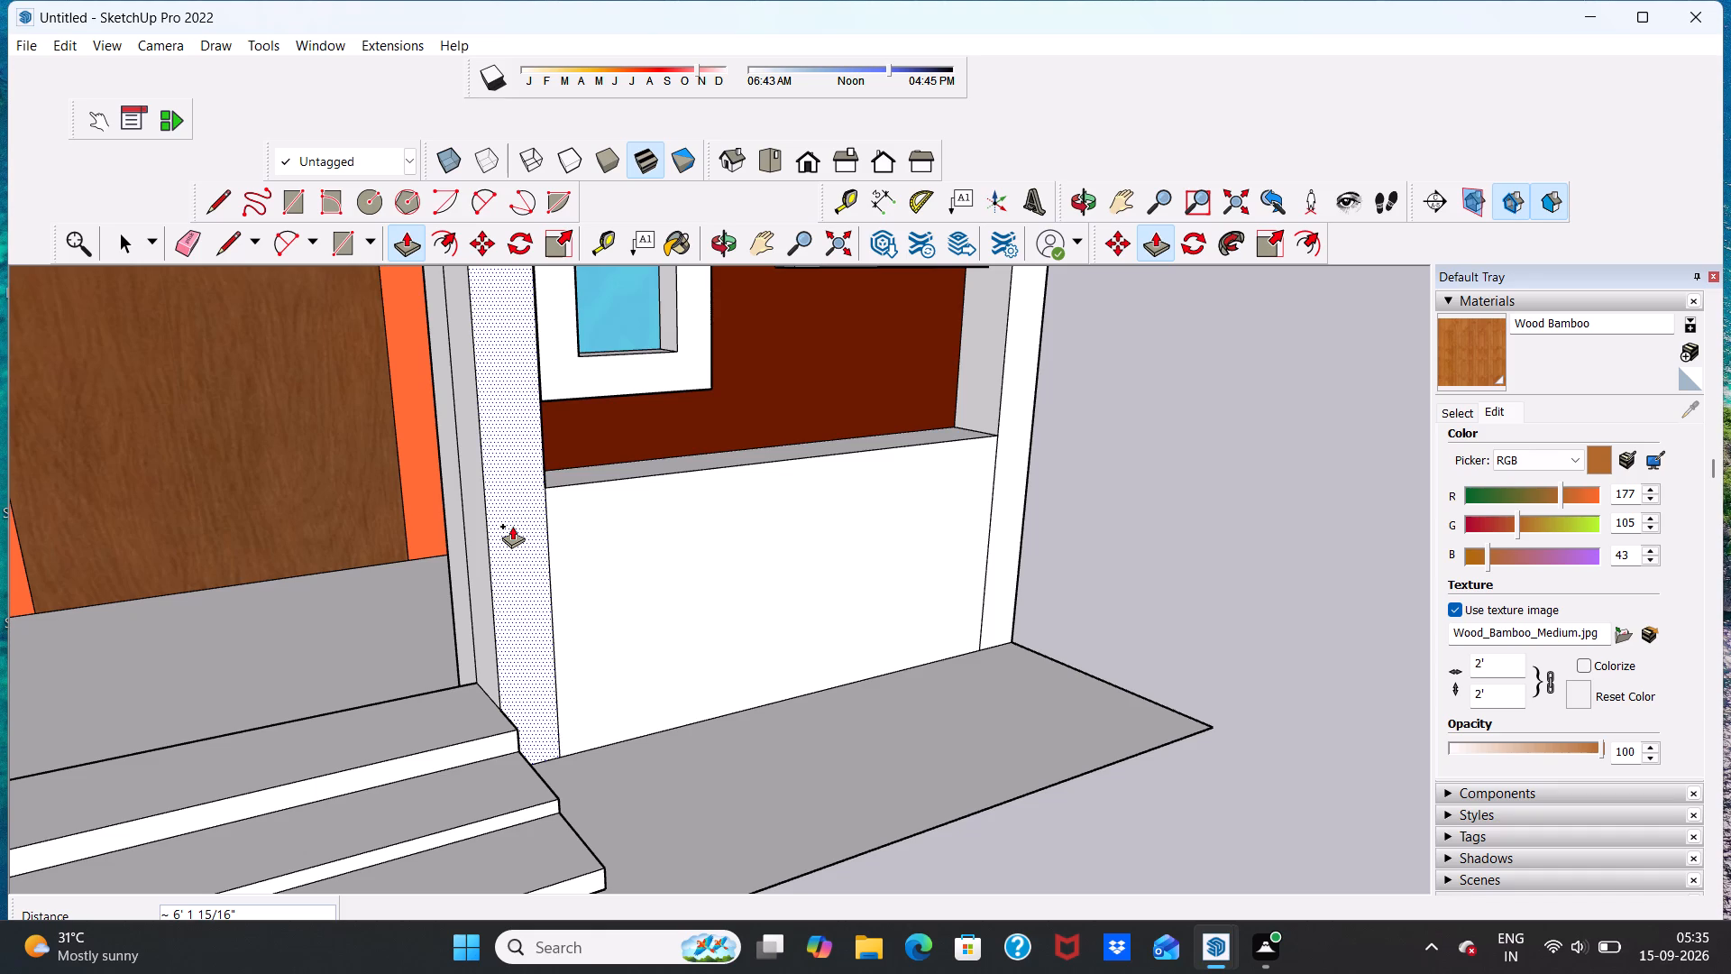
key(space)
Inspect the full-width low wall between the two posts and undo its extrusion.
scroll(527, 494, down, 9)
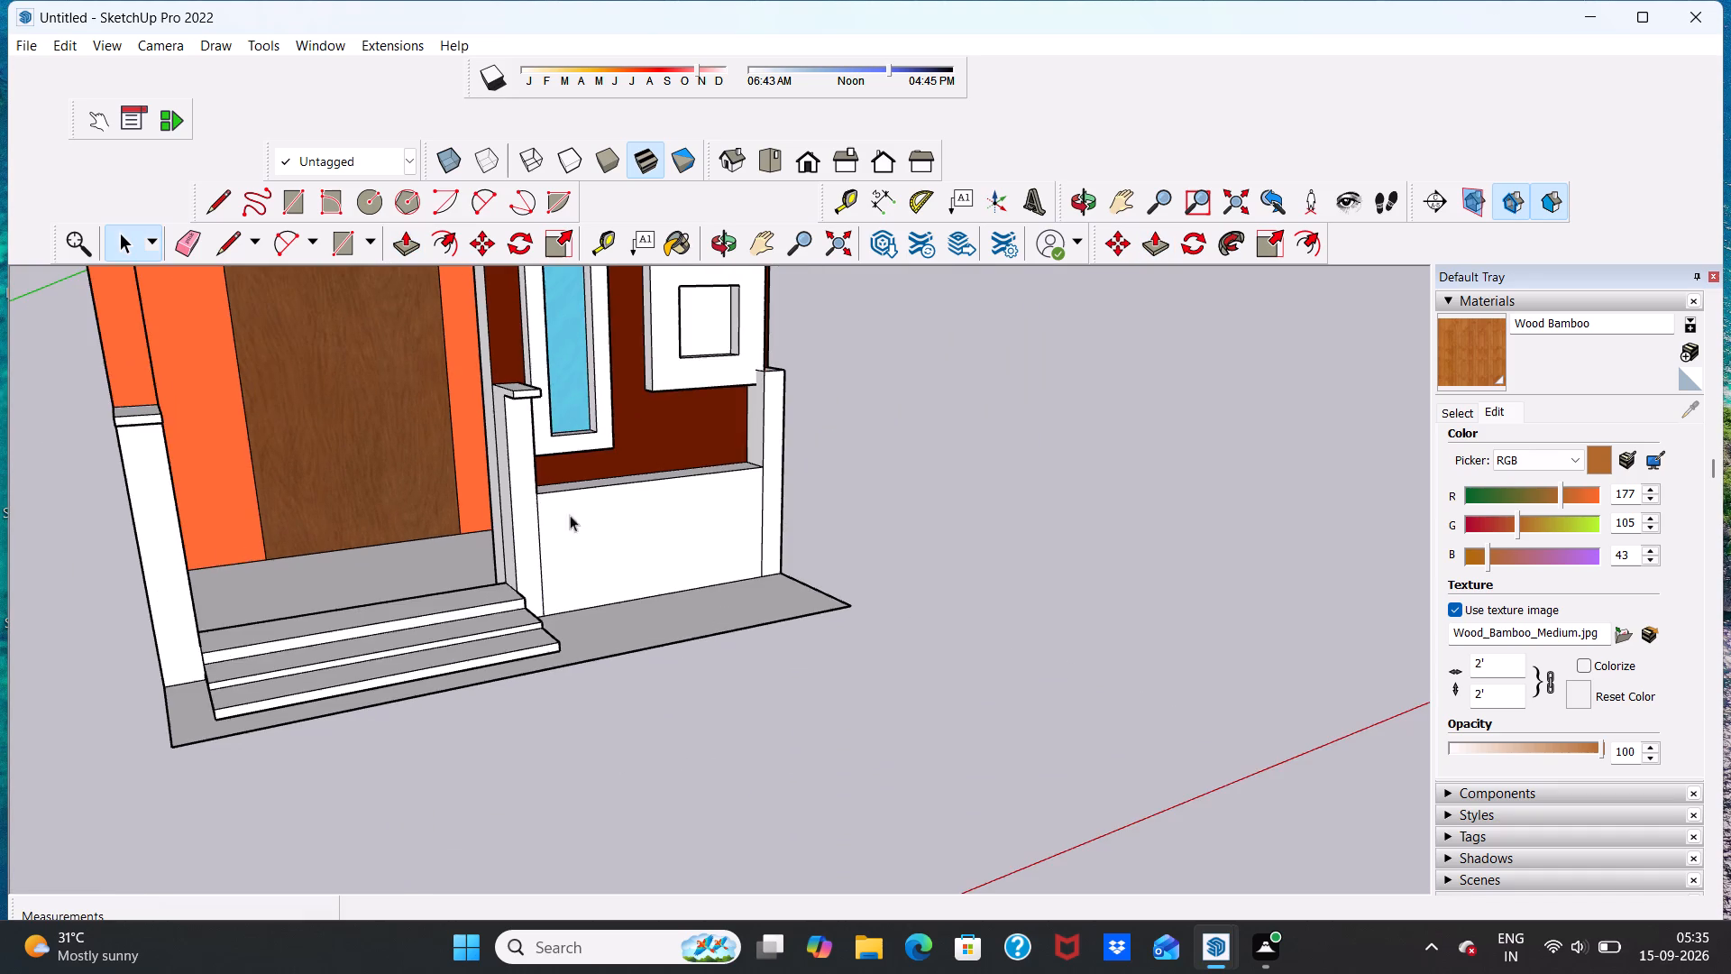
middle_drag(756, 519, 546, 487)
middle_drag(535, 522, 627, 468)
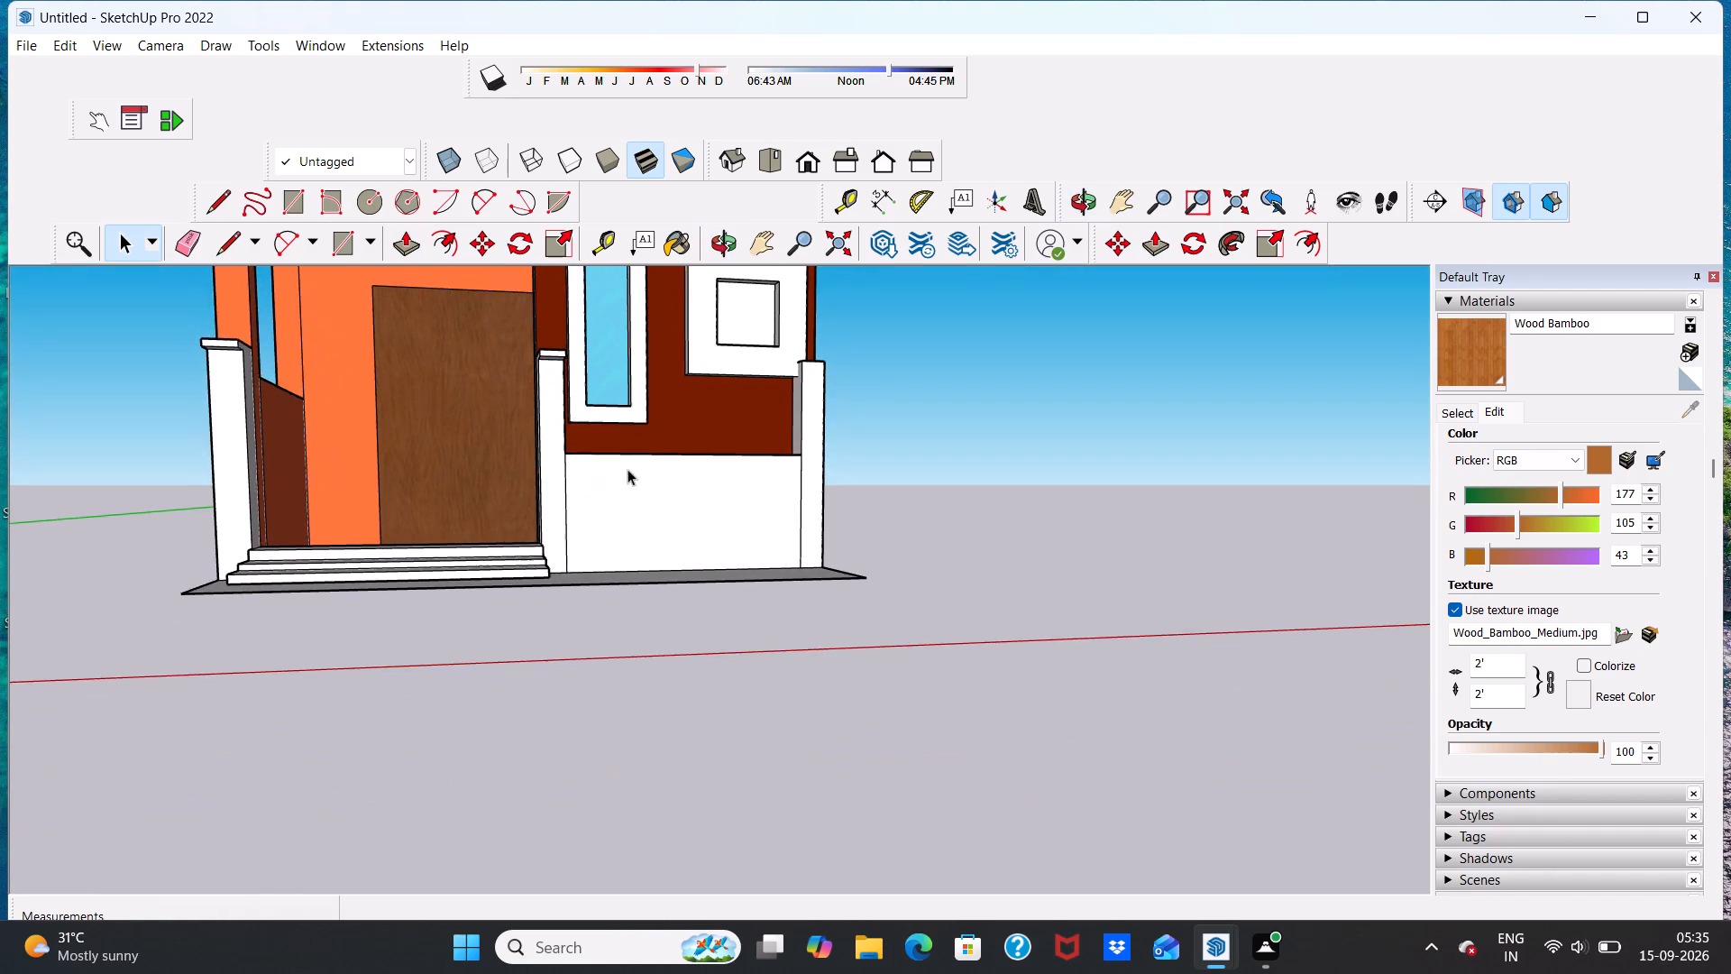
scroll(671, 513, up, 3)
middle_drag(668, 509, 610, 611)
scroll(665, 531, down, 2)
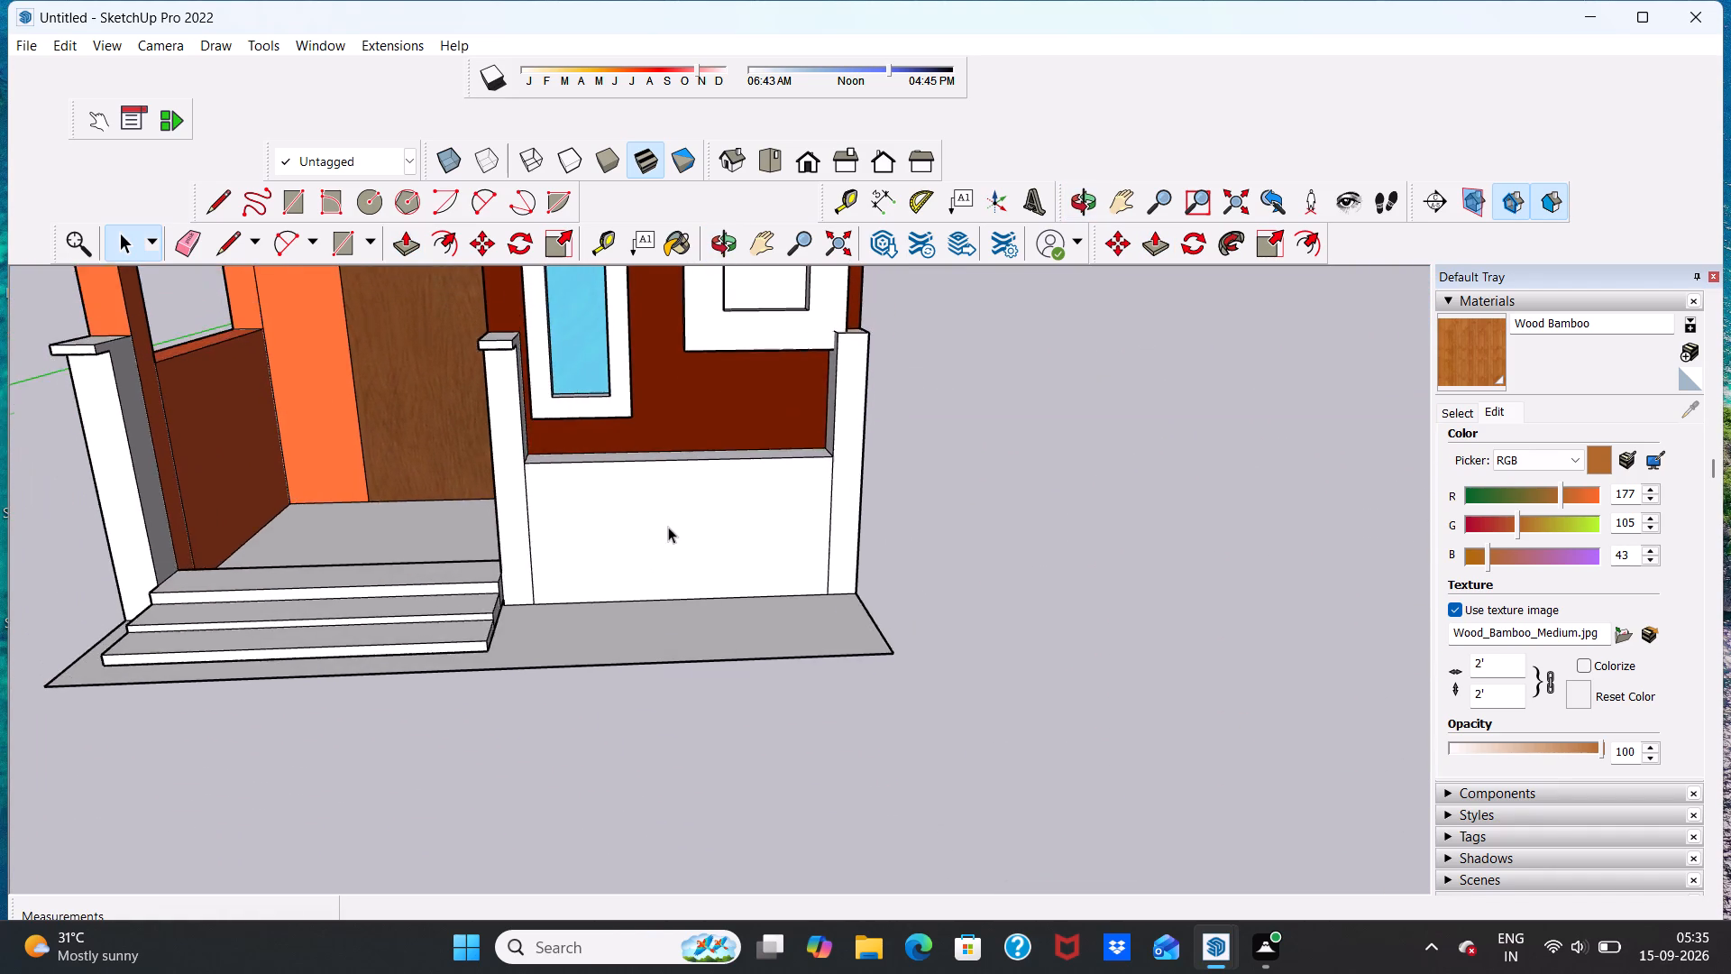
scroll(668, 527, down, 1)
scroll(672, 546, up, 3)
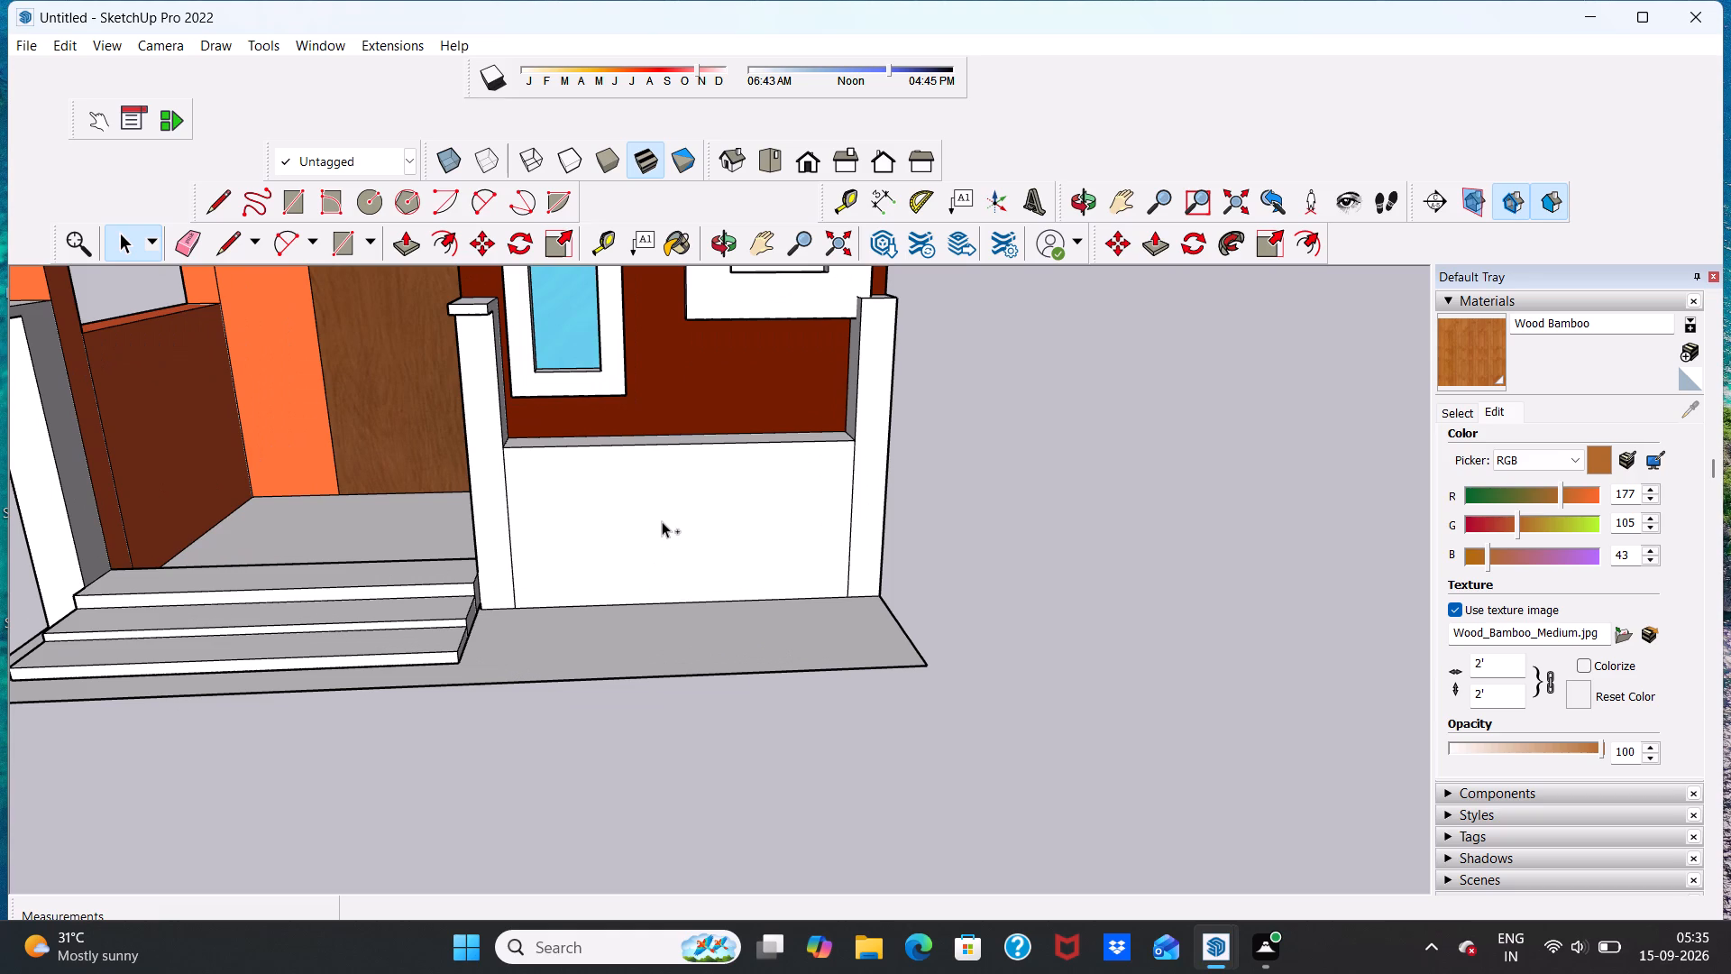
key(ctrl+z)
Push/Pull the lower part of the corner post's inner side face about 4' 2" towards the steps, stopping short of the other post.
middle_drag(772, 510, 895, 502)
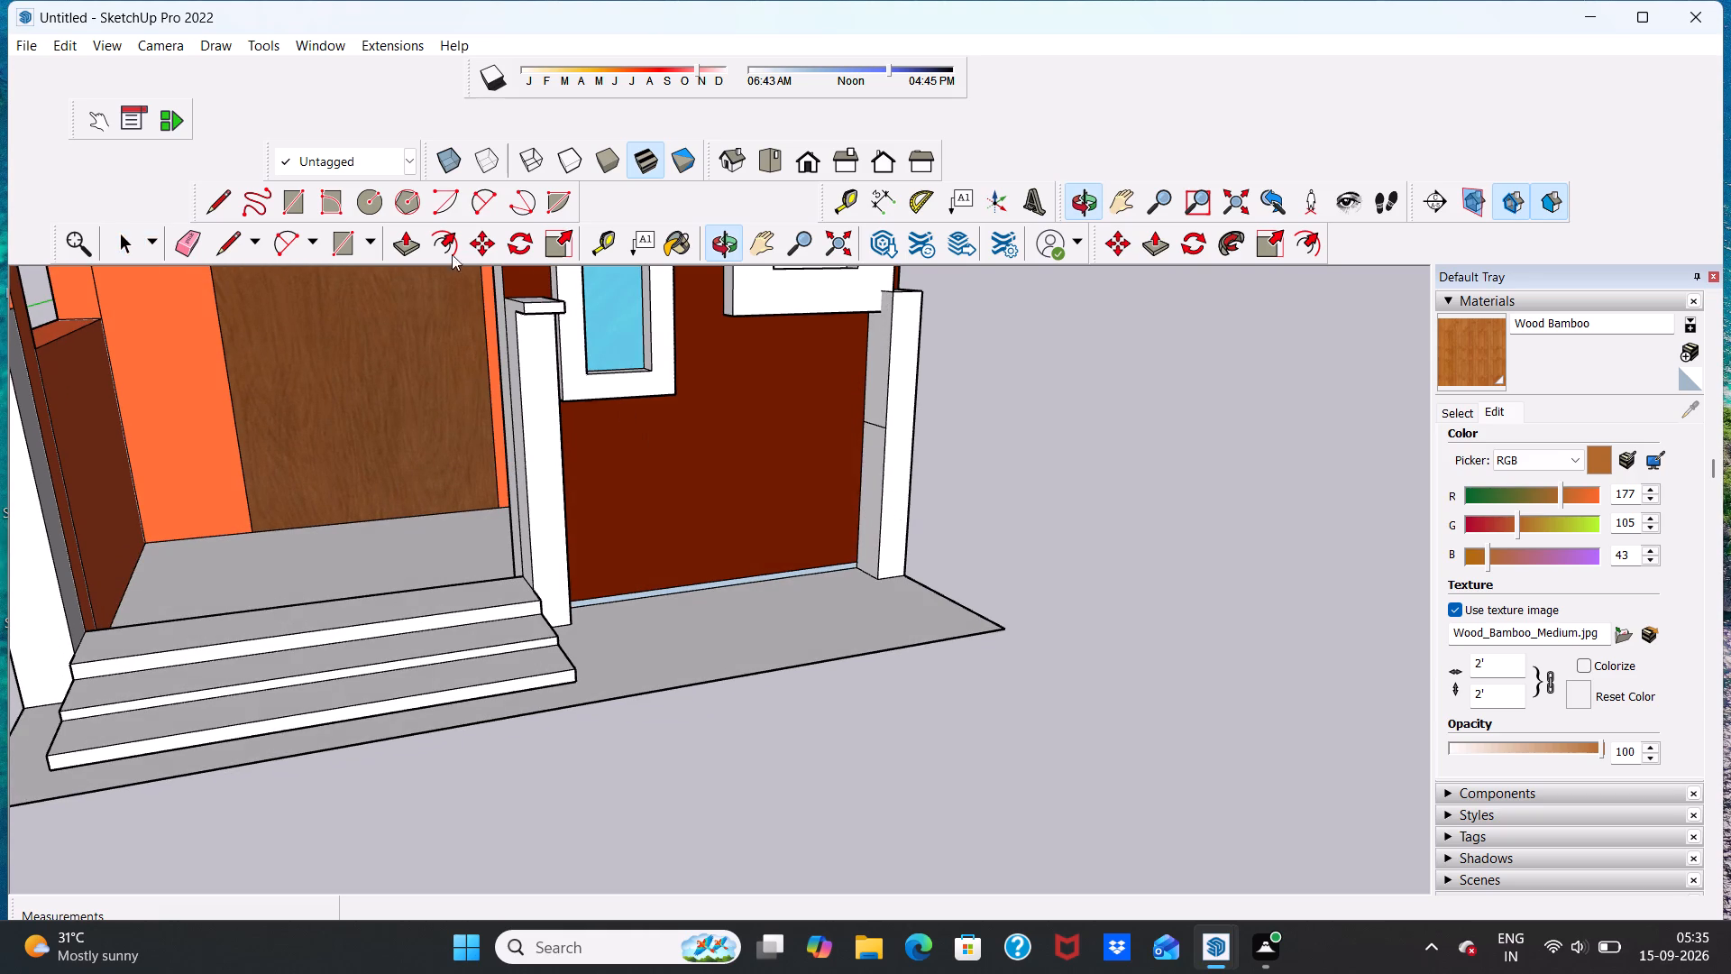
click(407, 238)
scroll(893, 467, up, 2)
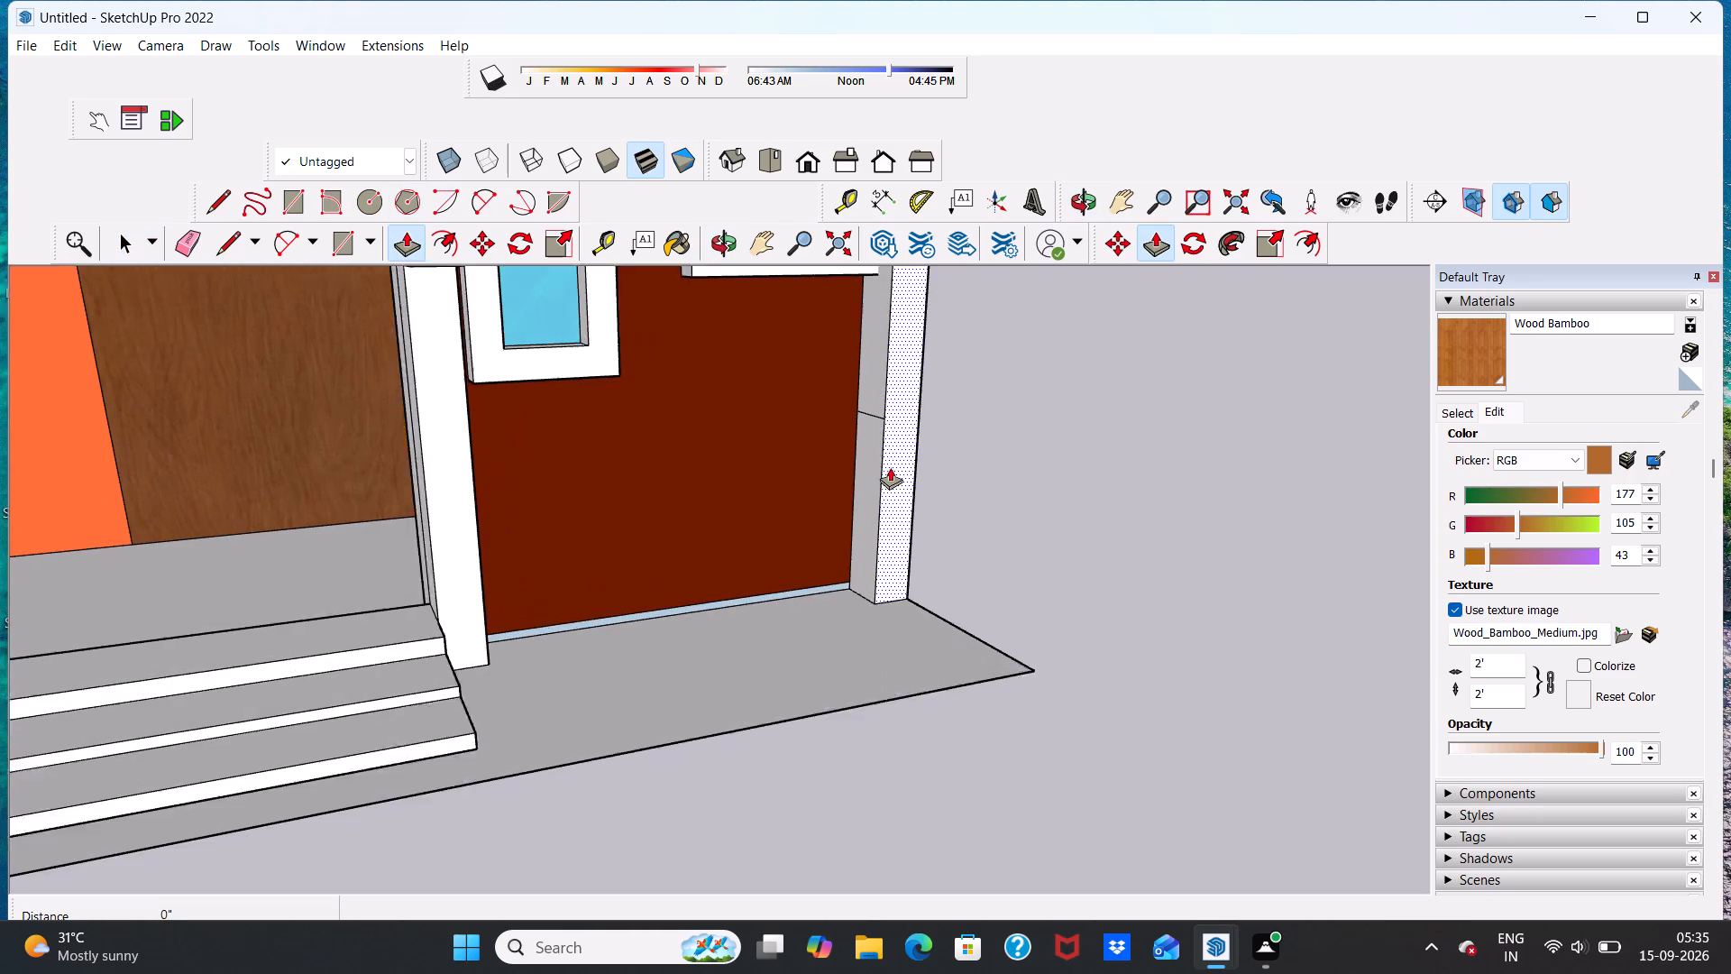
scroll(890, 467, up, 1)
click(865, 466)
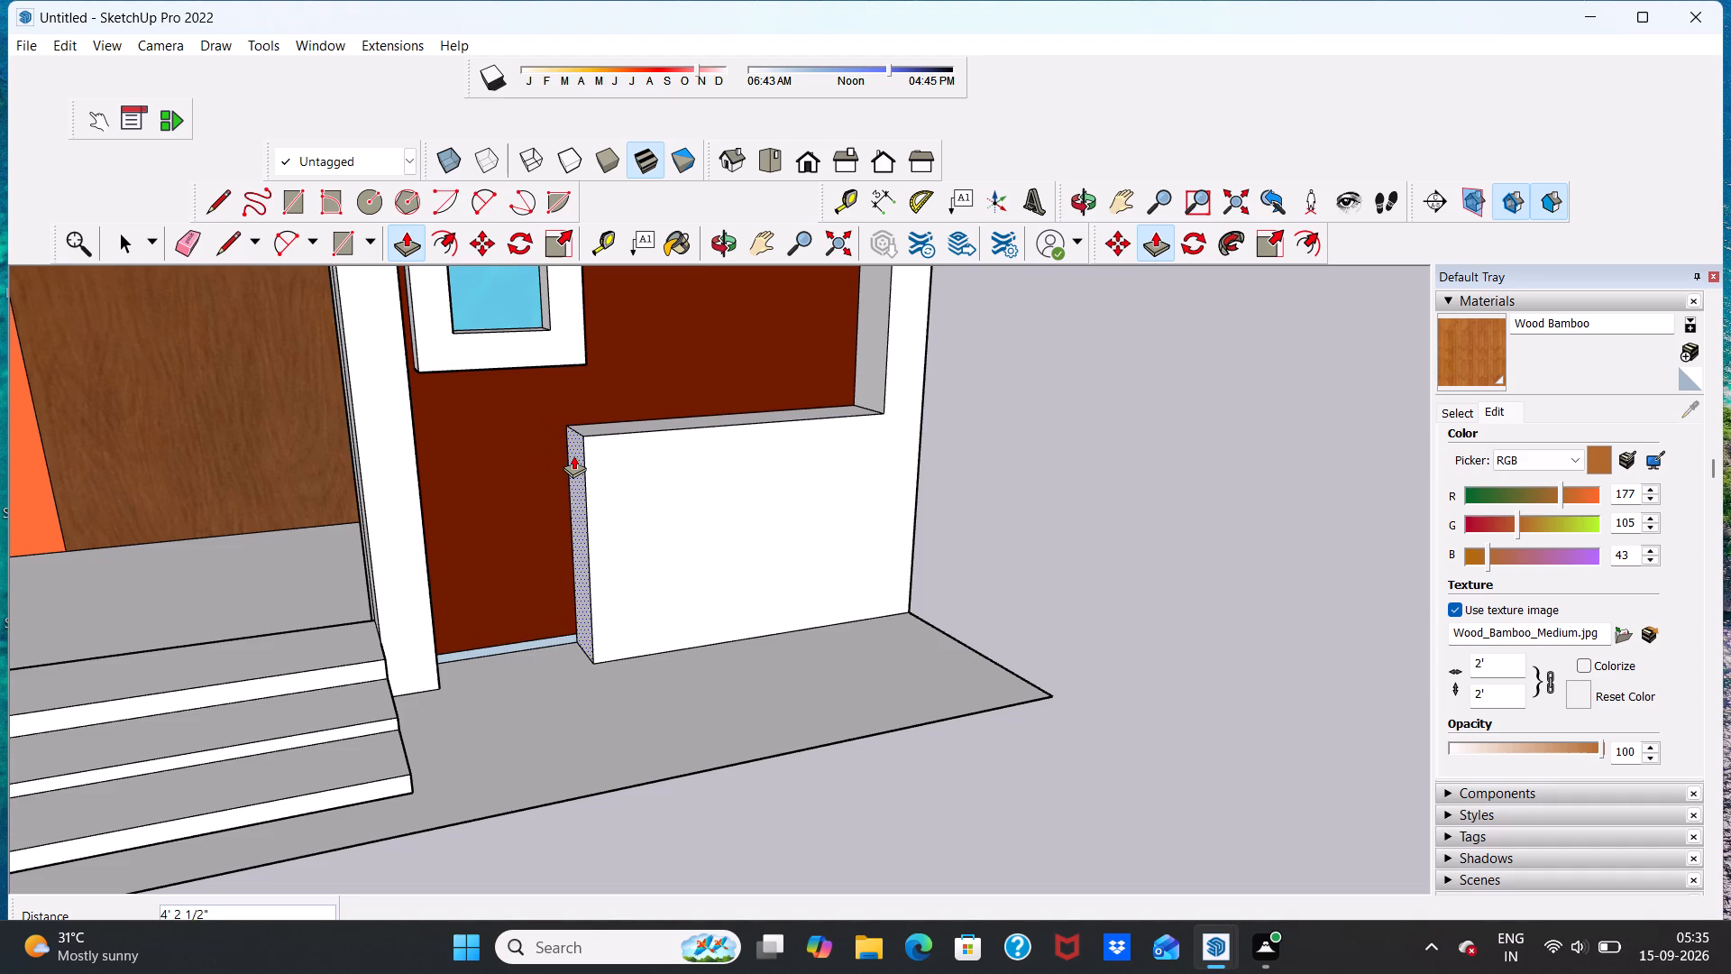
click(579, 454)
key(space)
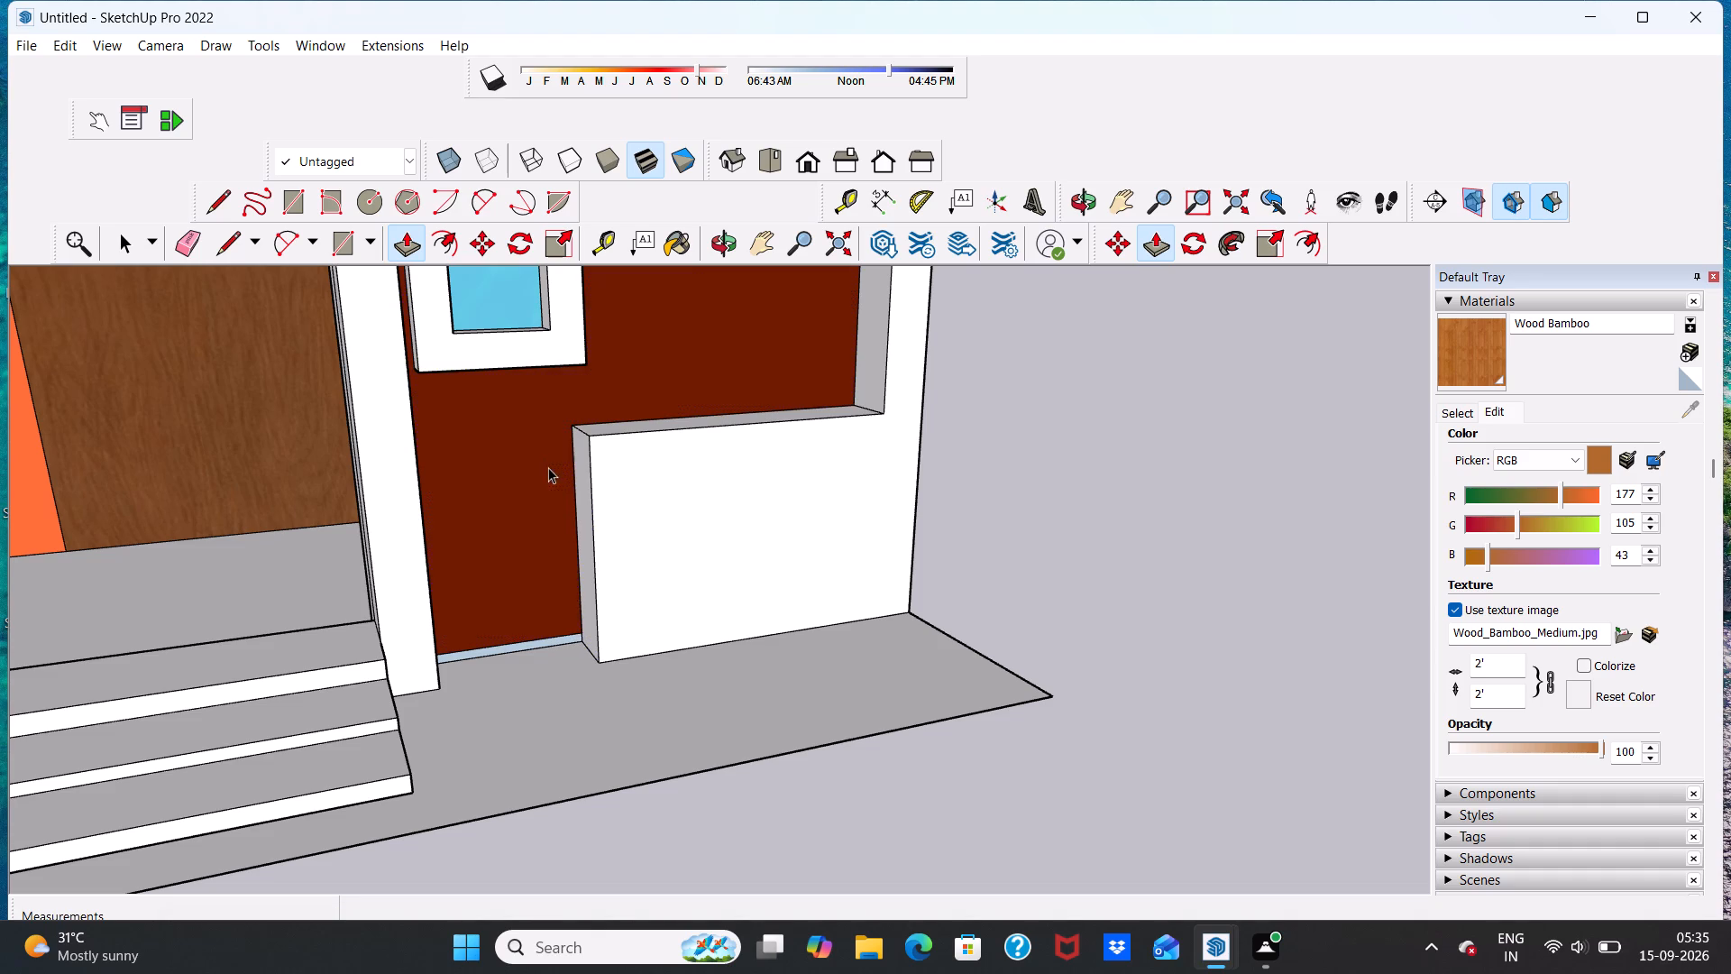
Draw a rectangle about 3' 4 3/4" by 2' 1 3/16" on the front face of the new low wall.
middle_drag(687, 569, 608, 456)
scroll(587, 499, down, 6)
middle_drag(595, 508, 560, 586)
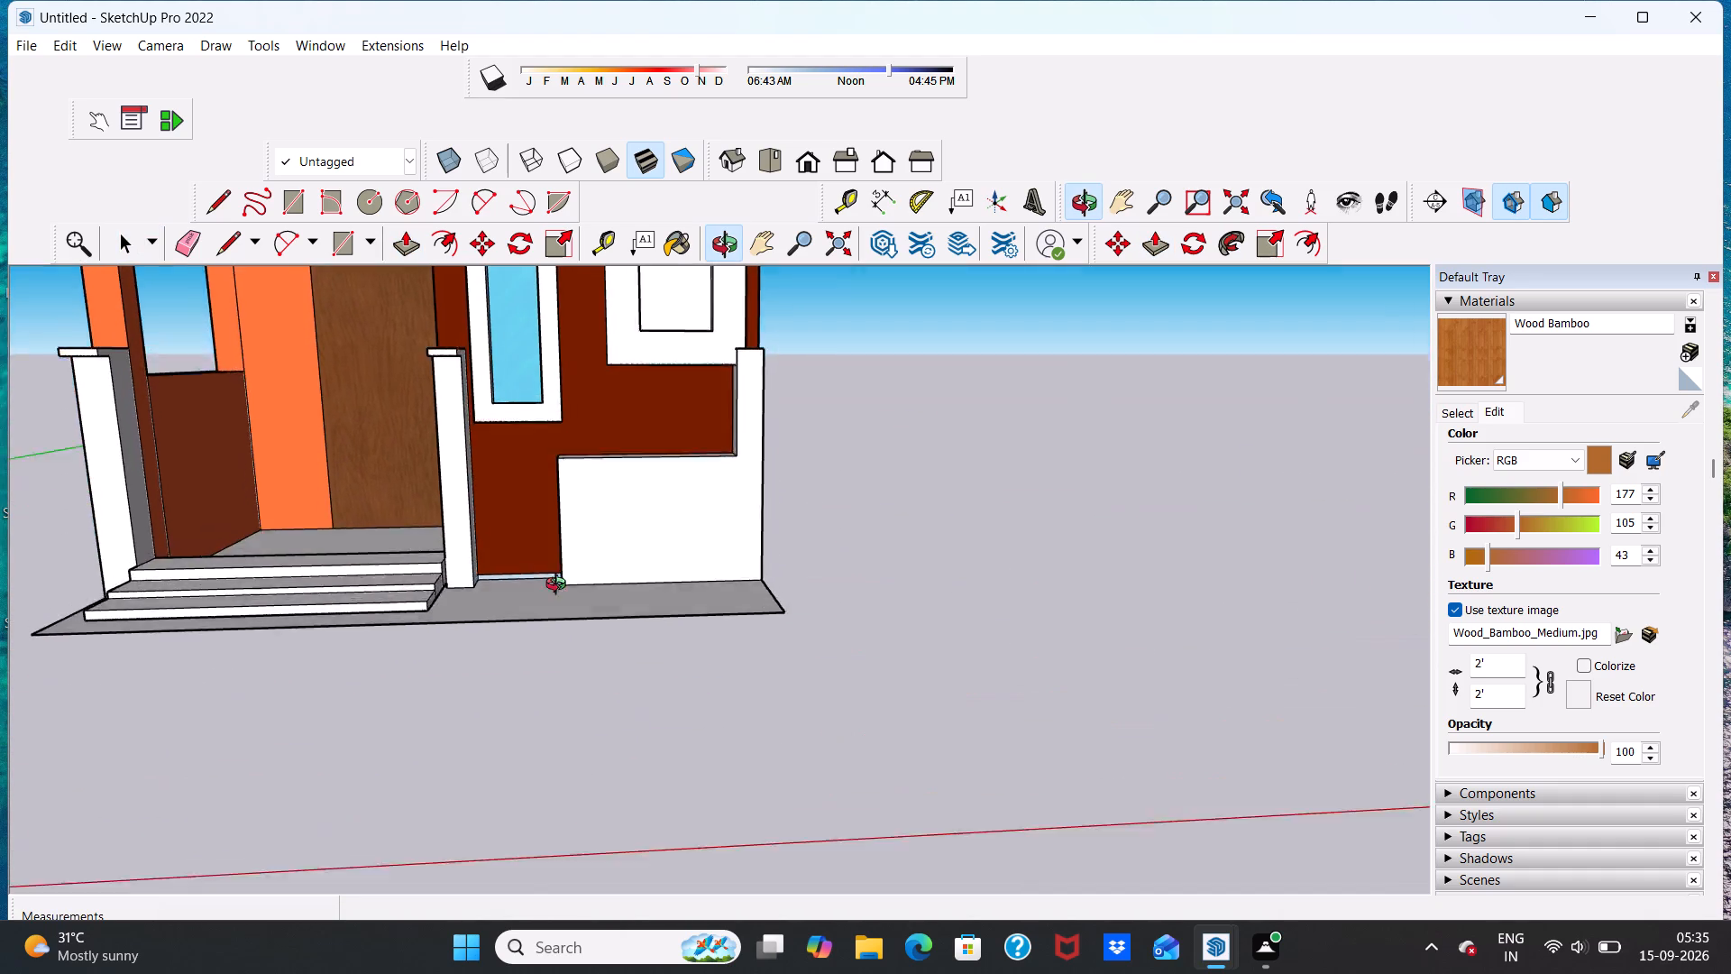
middle_drag(560, 586, 566, 621)
scroll(709, 542, up, 3)
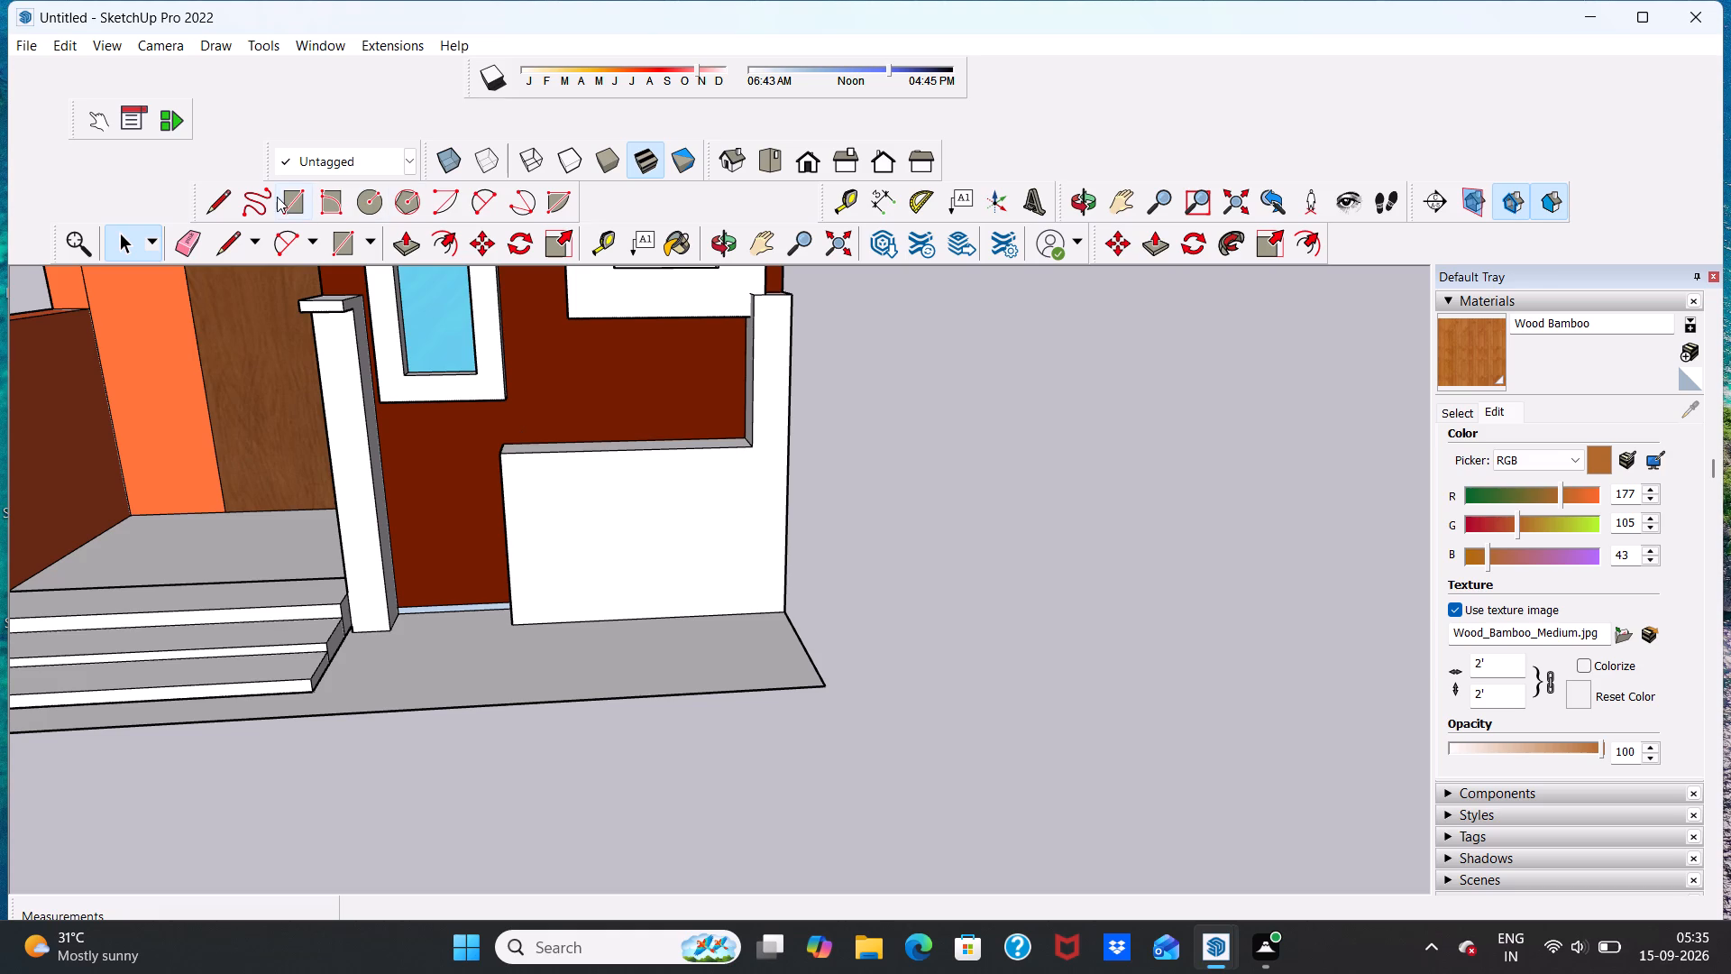
click(298, 204)
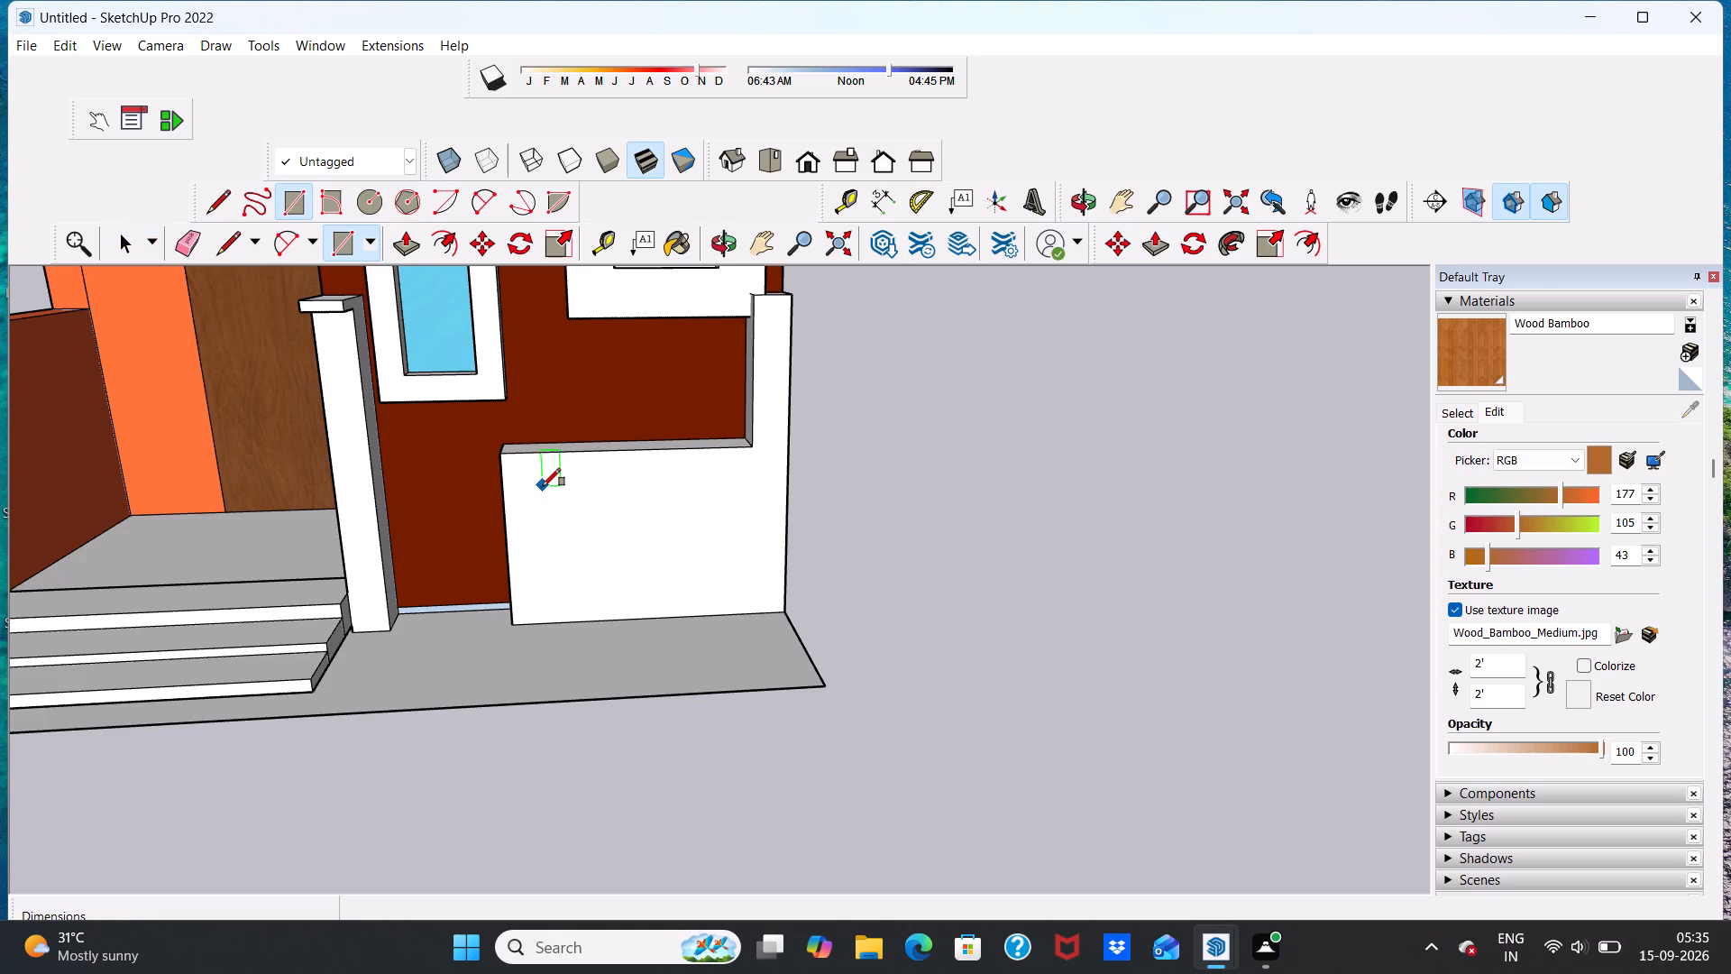
click(542, 486)
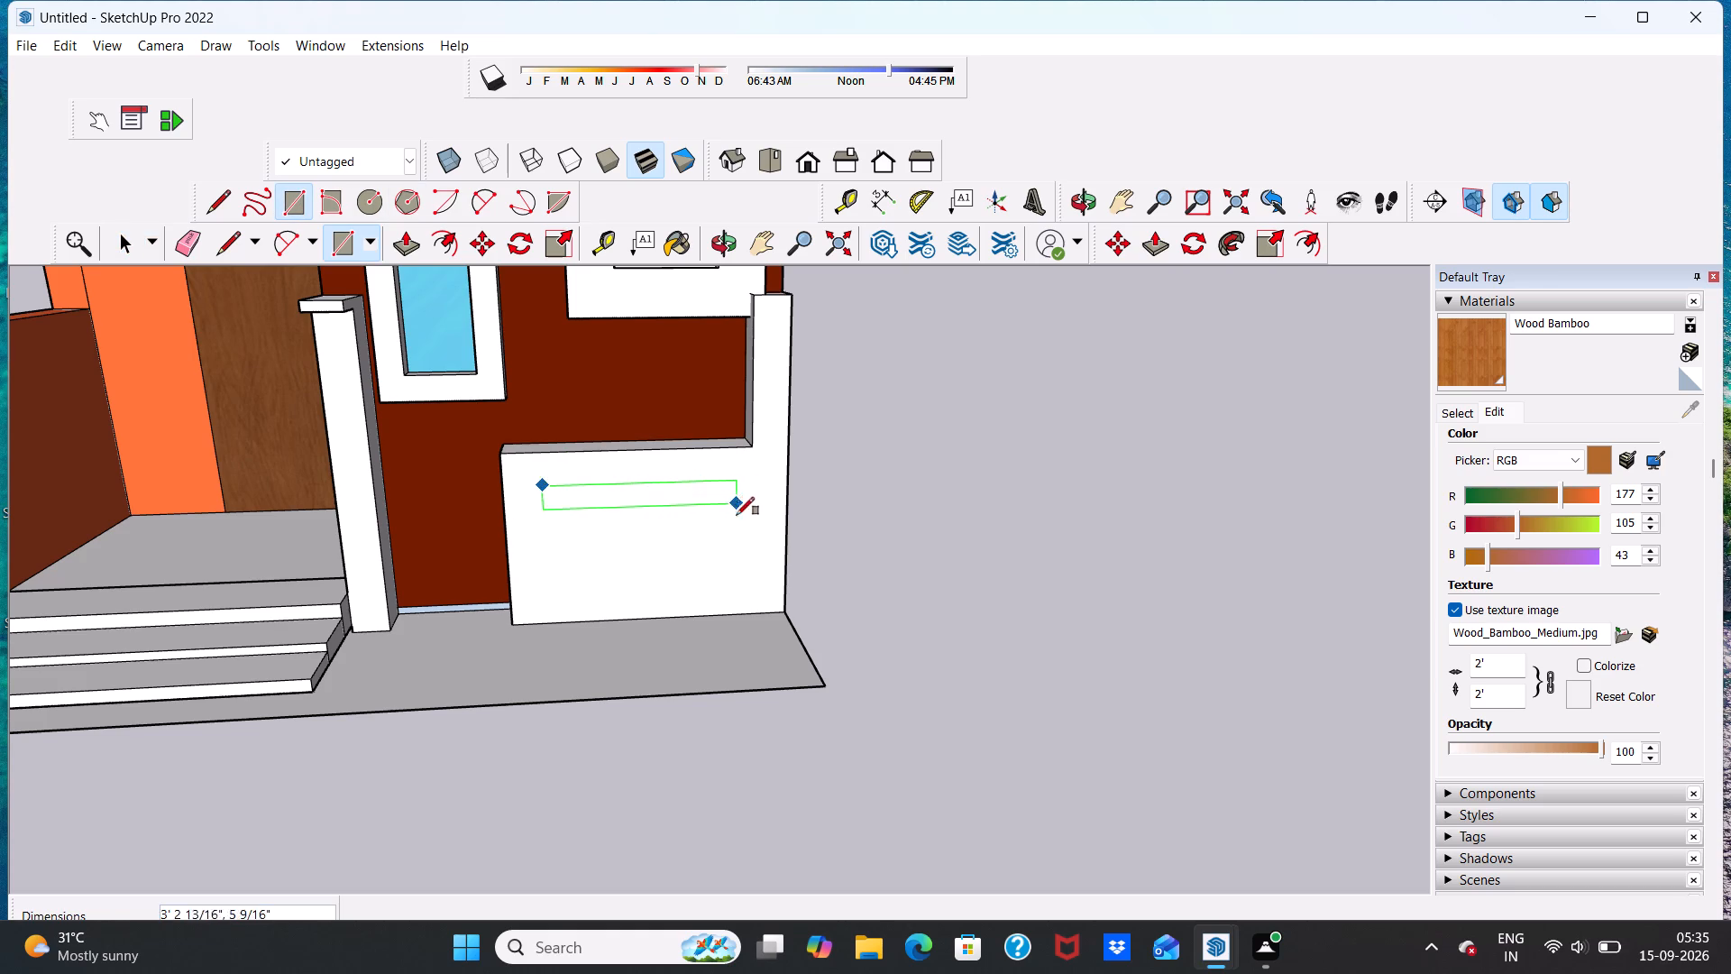
click(741, 597)
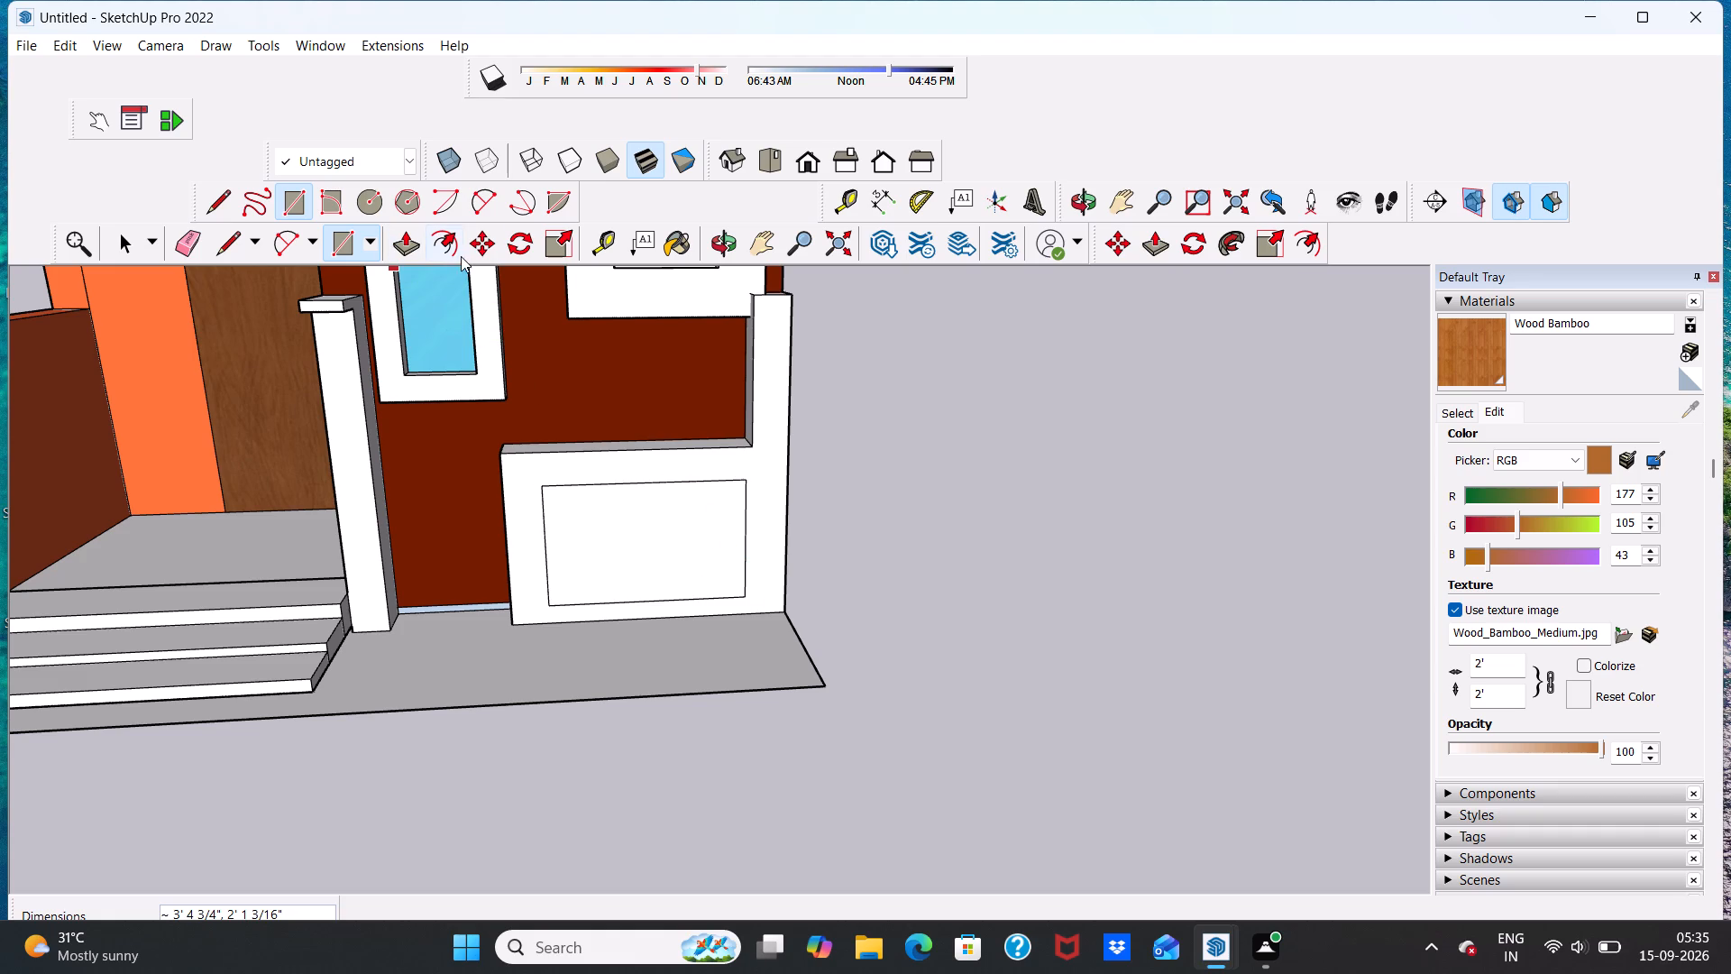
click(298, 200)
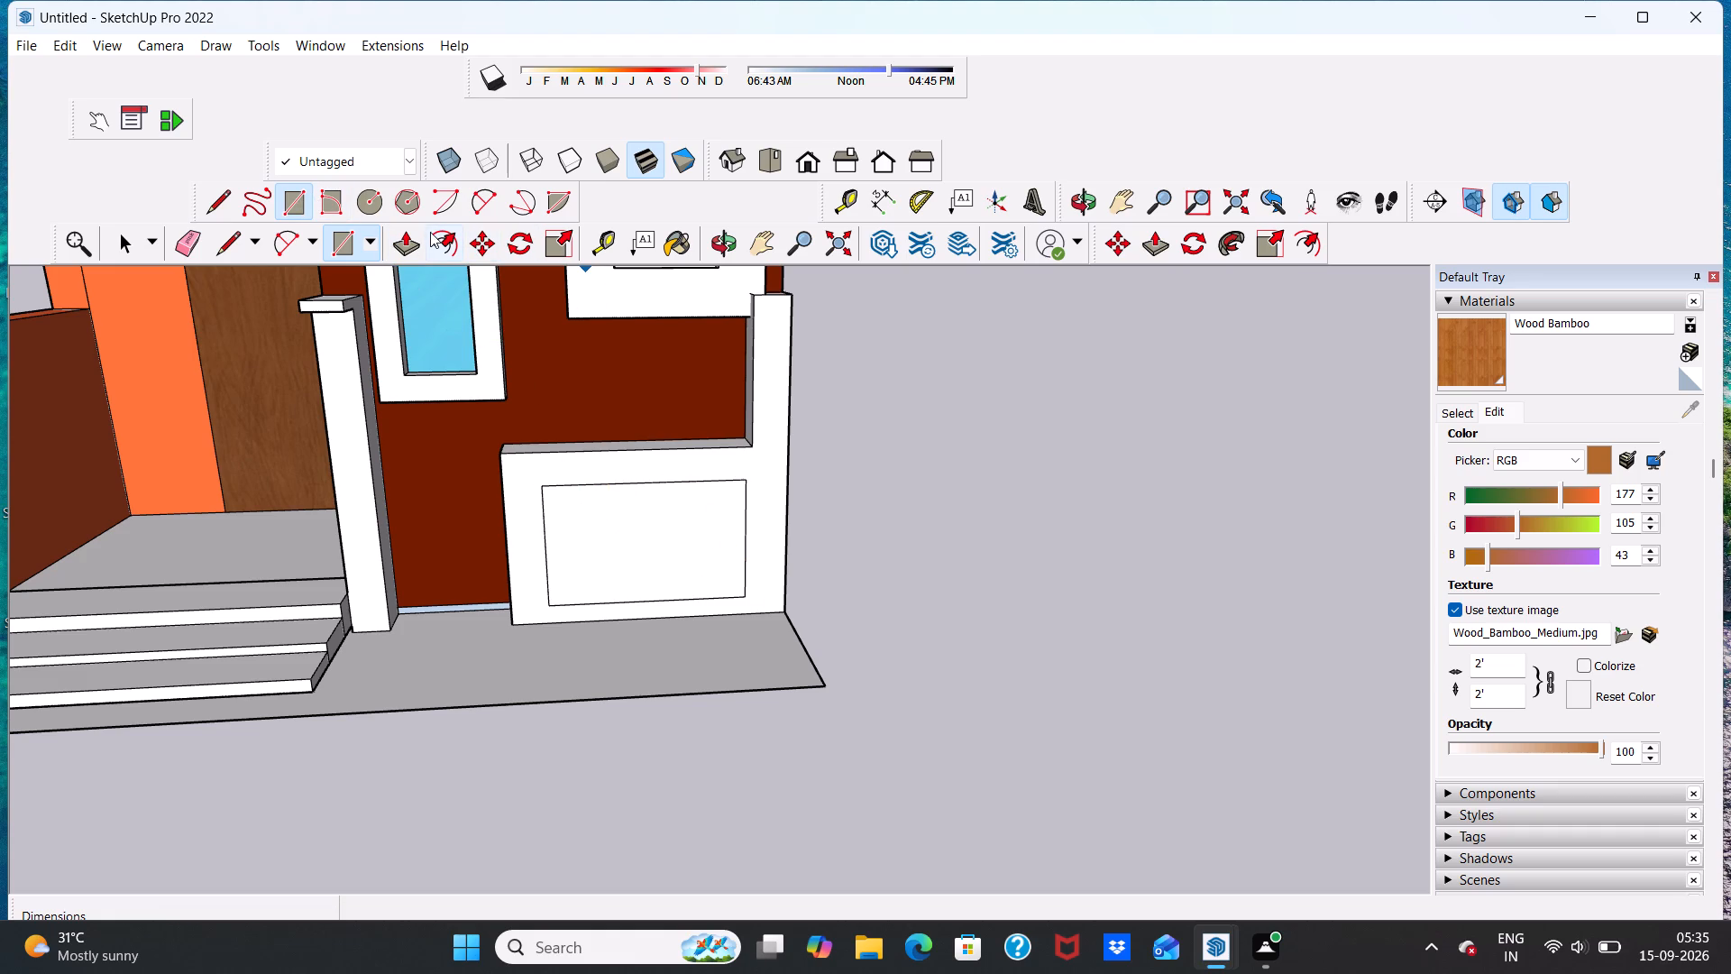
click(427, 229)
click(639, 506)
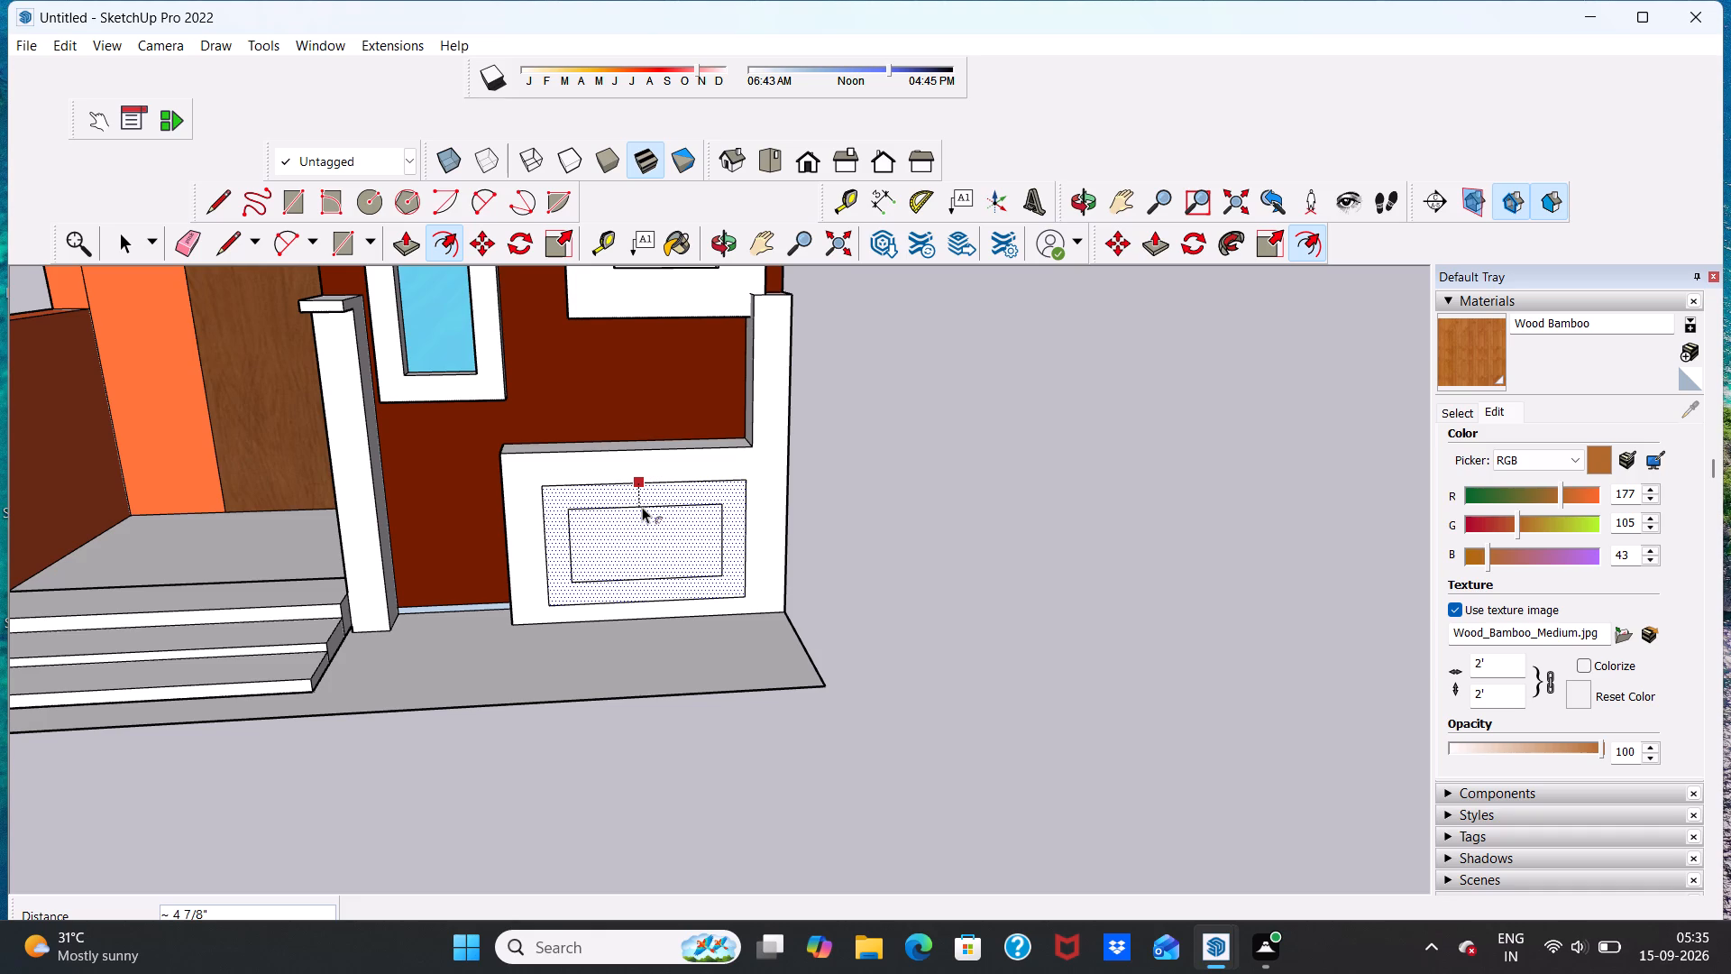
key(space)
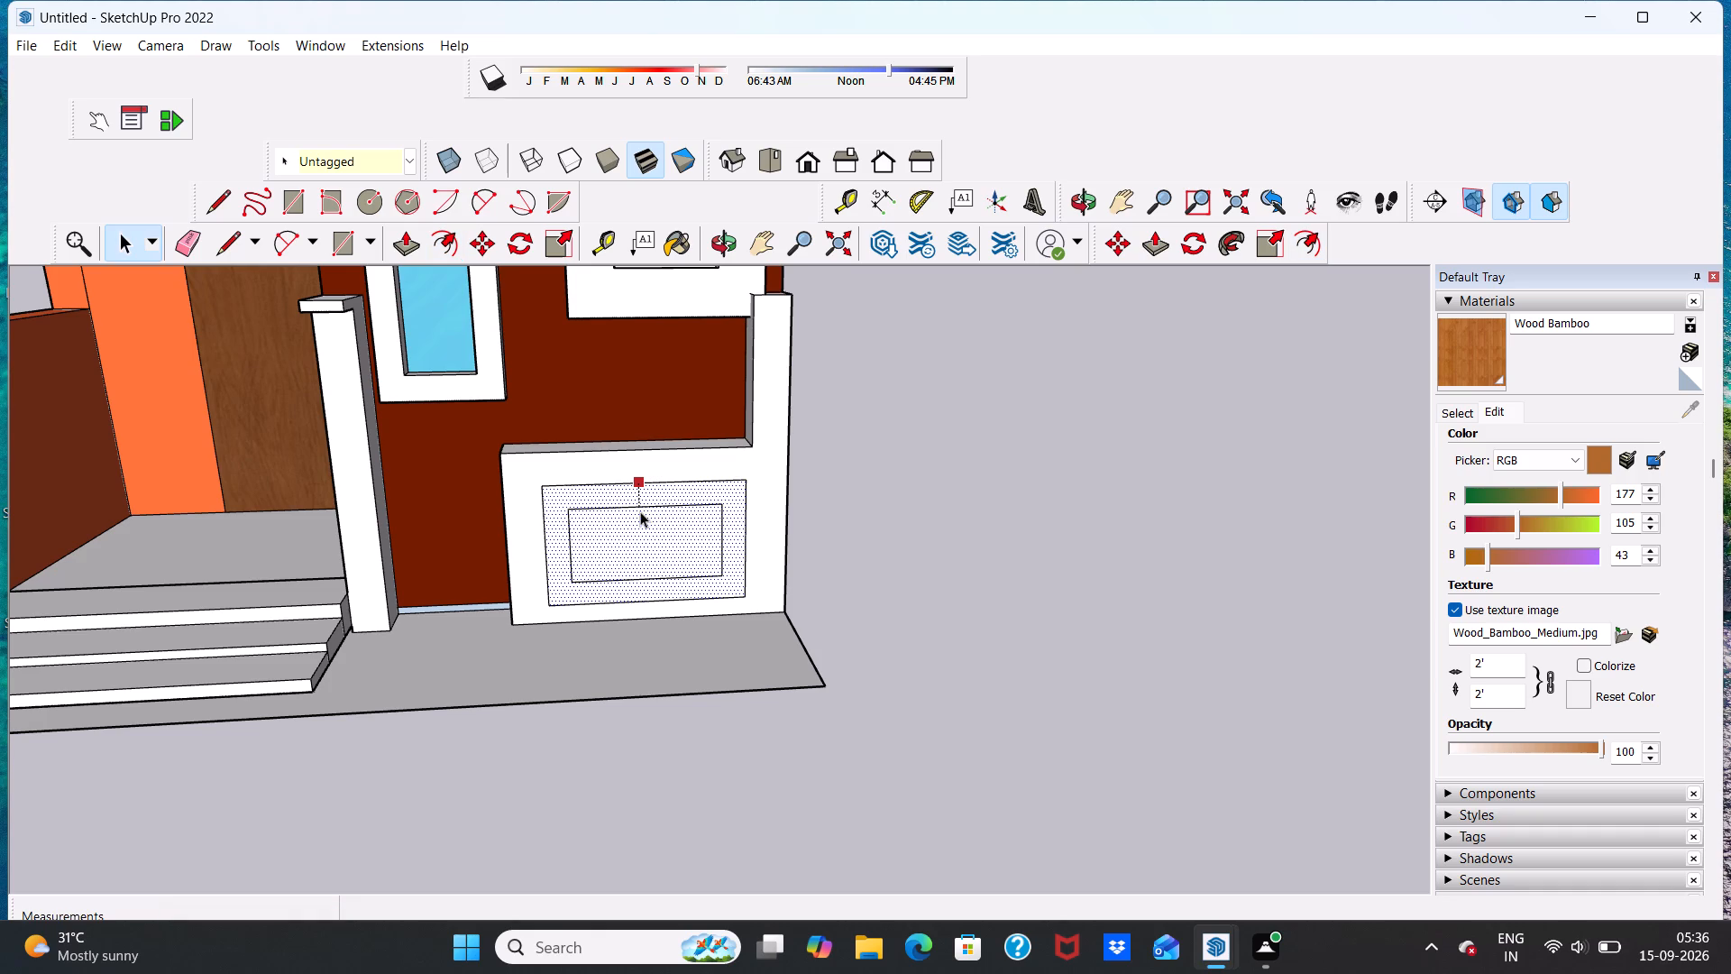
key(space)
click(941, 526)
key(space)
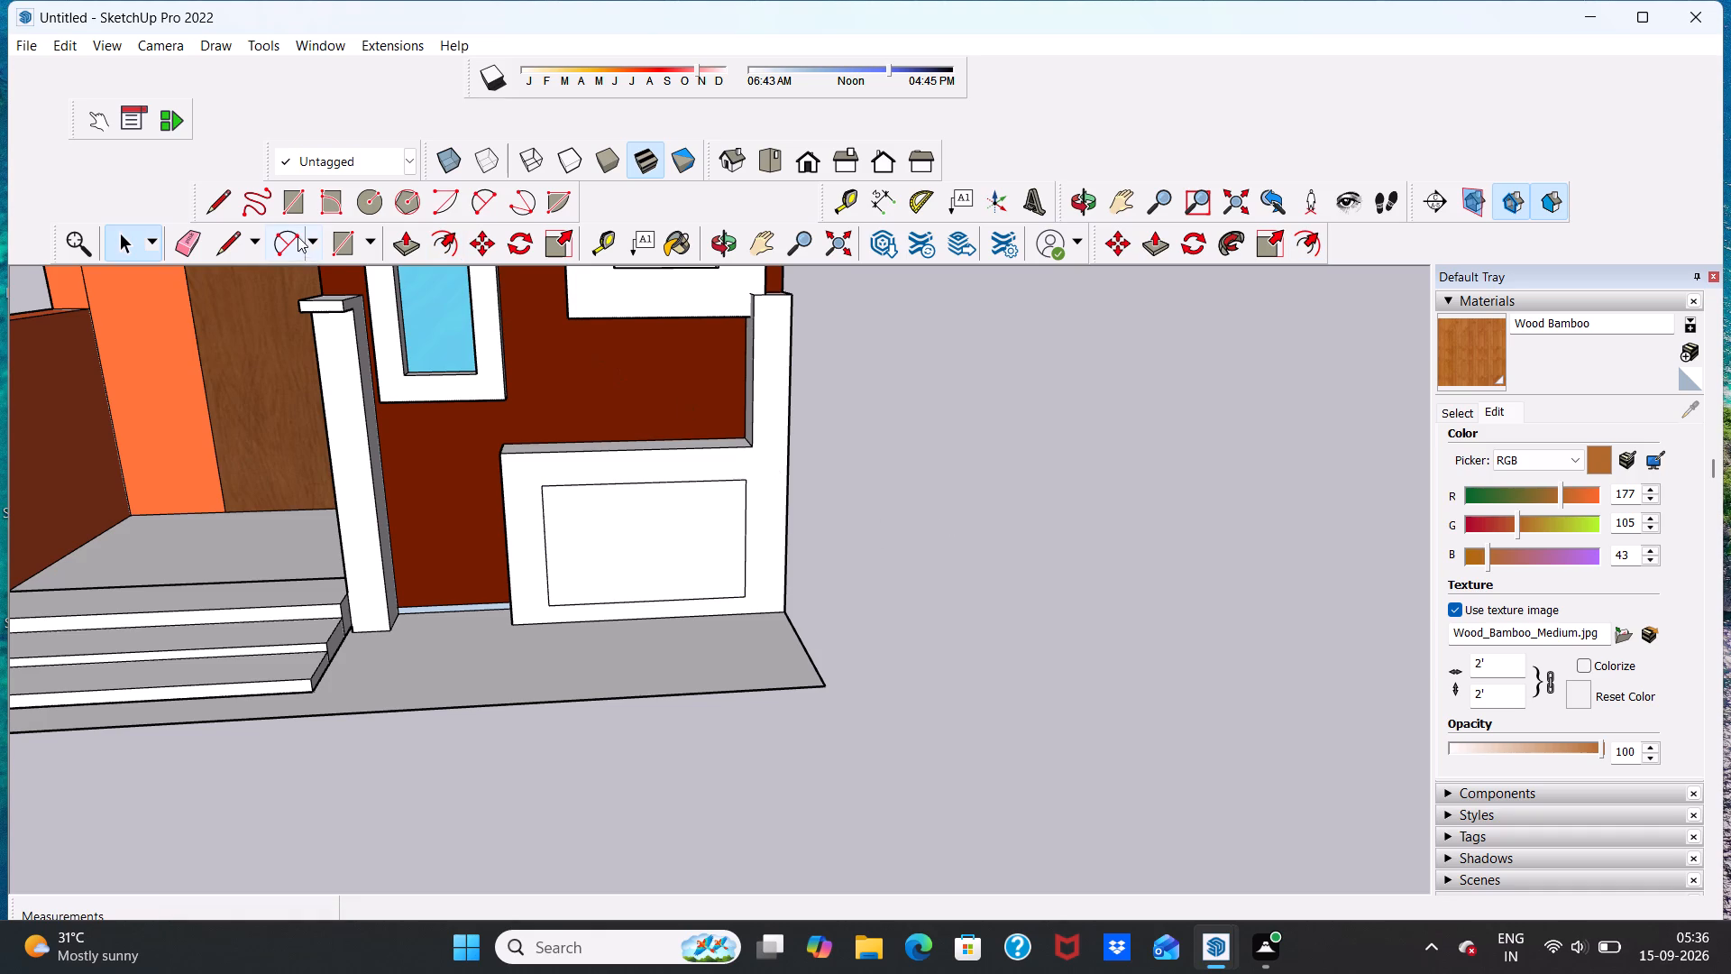
Draw a square of about 1' 1/8" per side inside the low wall's rectangle, near the end facing the steps.
click(302, 206)
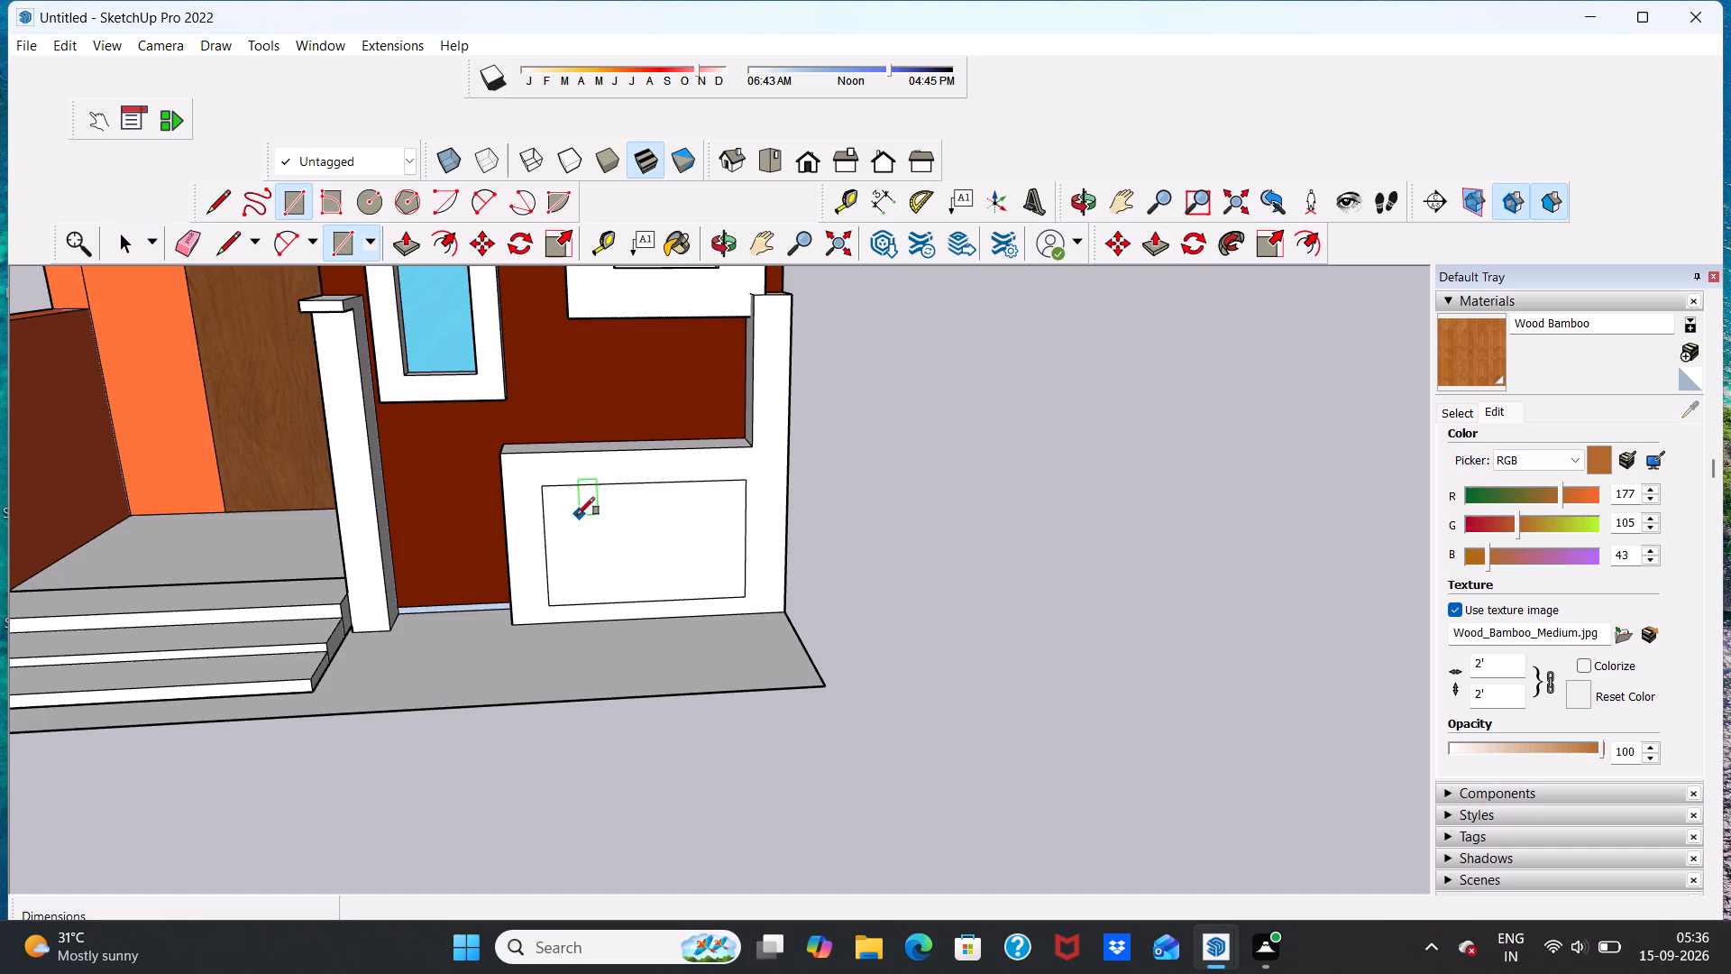
click(570, 515)
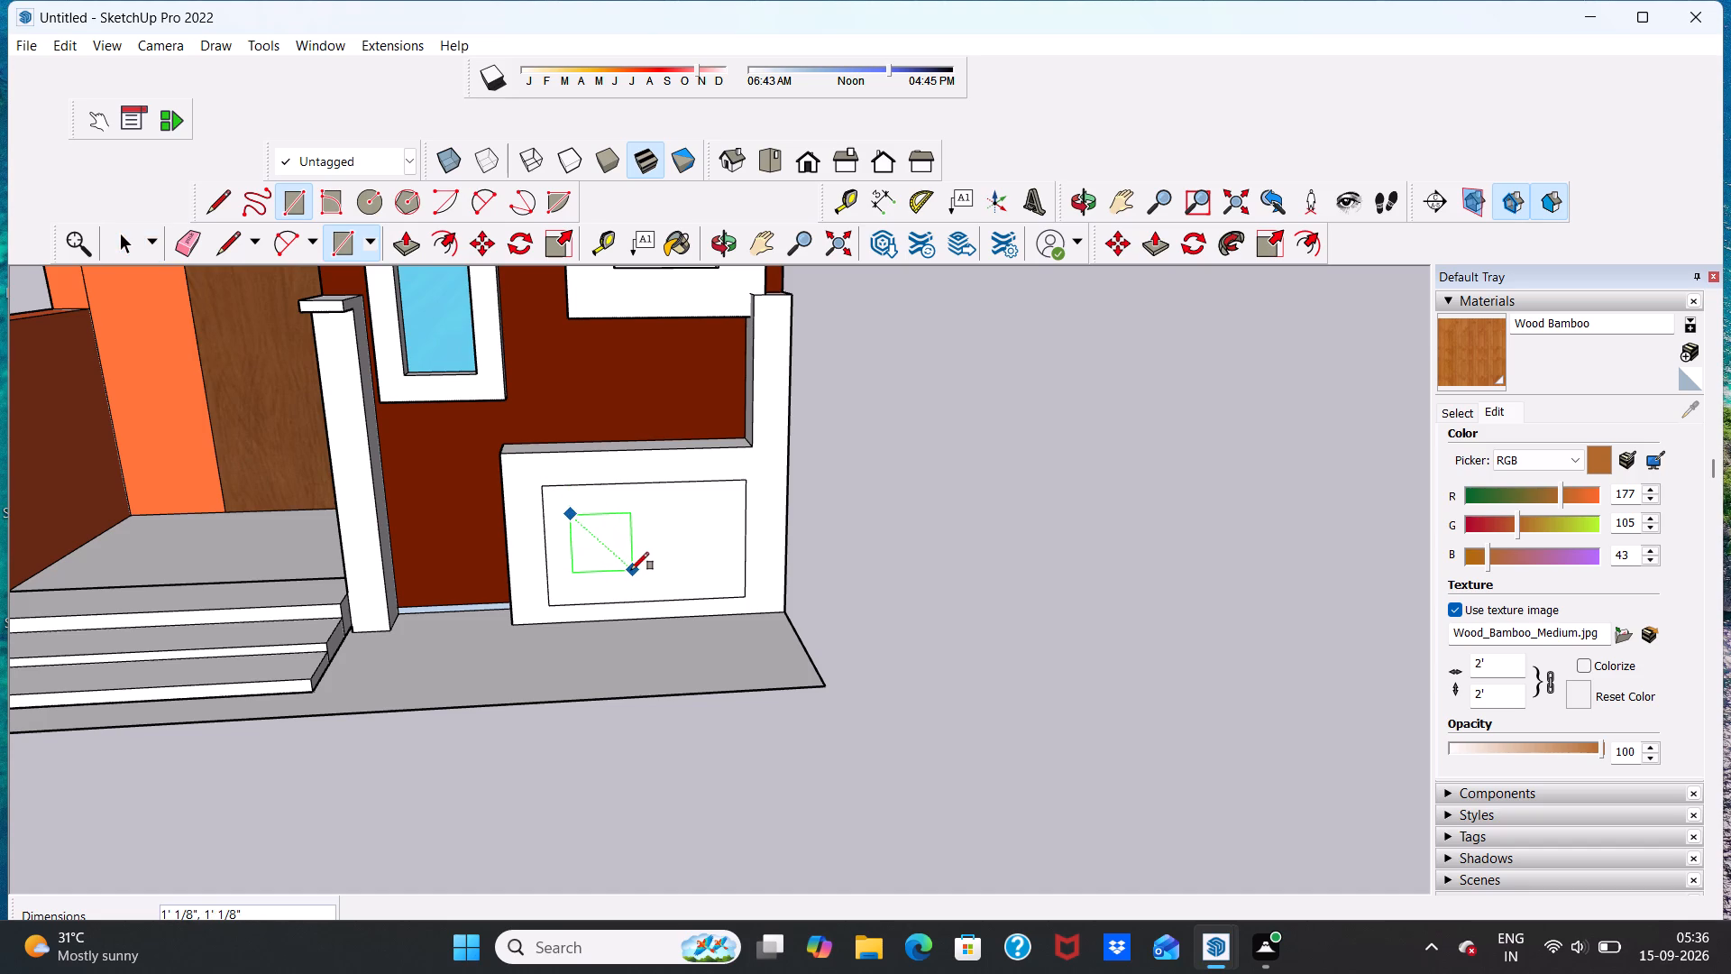
click(631, 570)
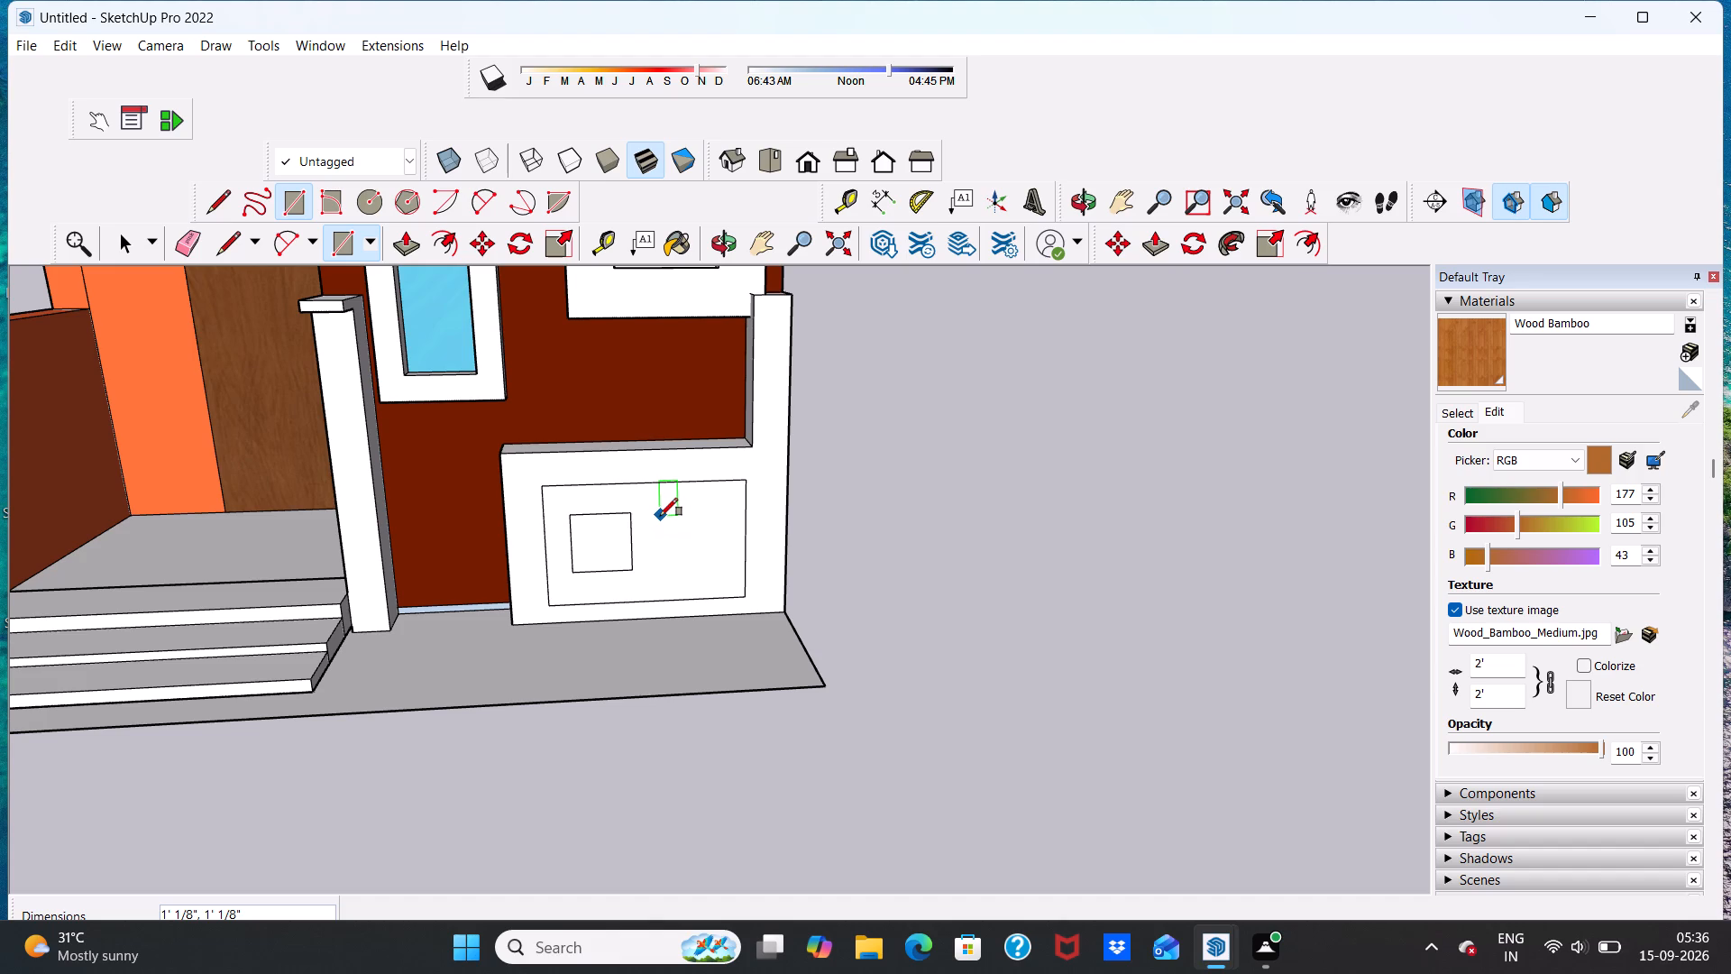
key(space)
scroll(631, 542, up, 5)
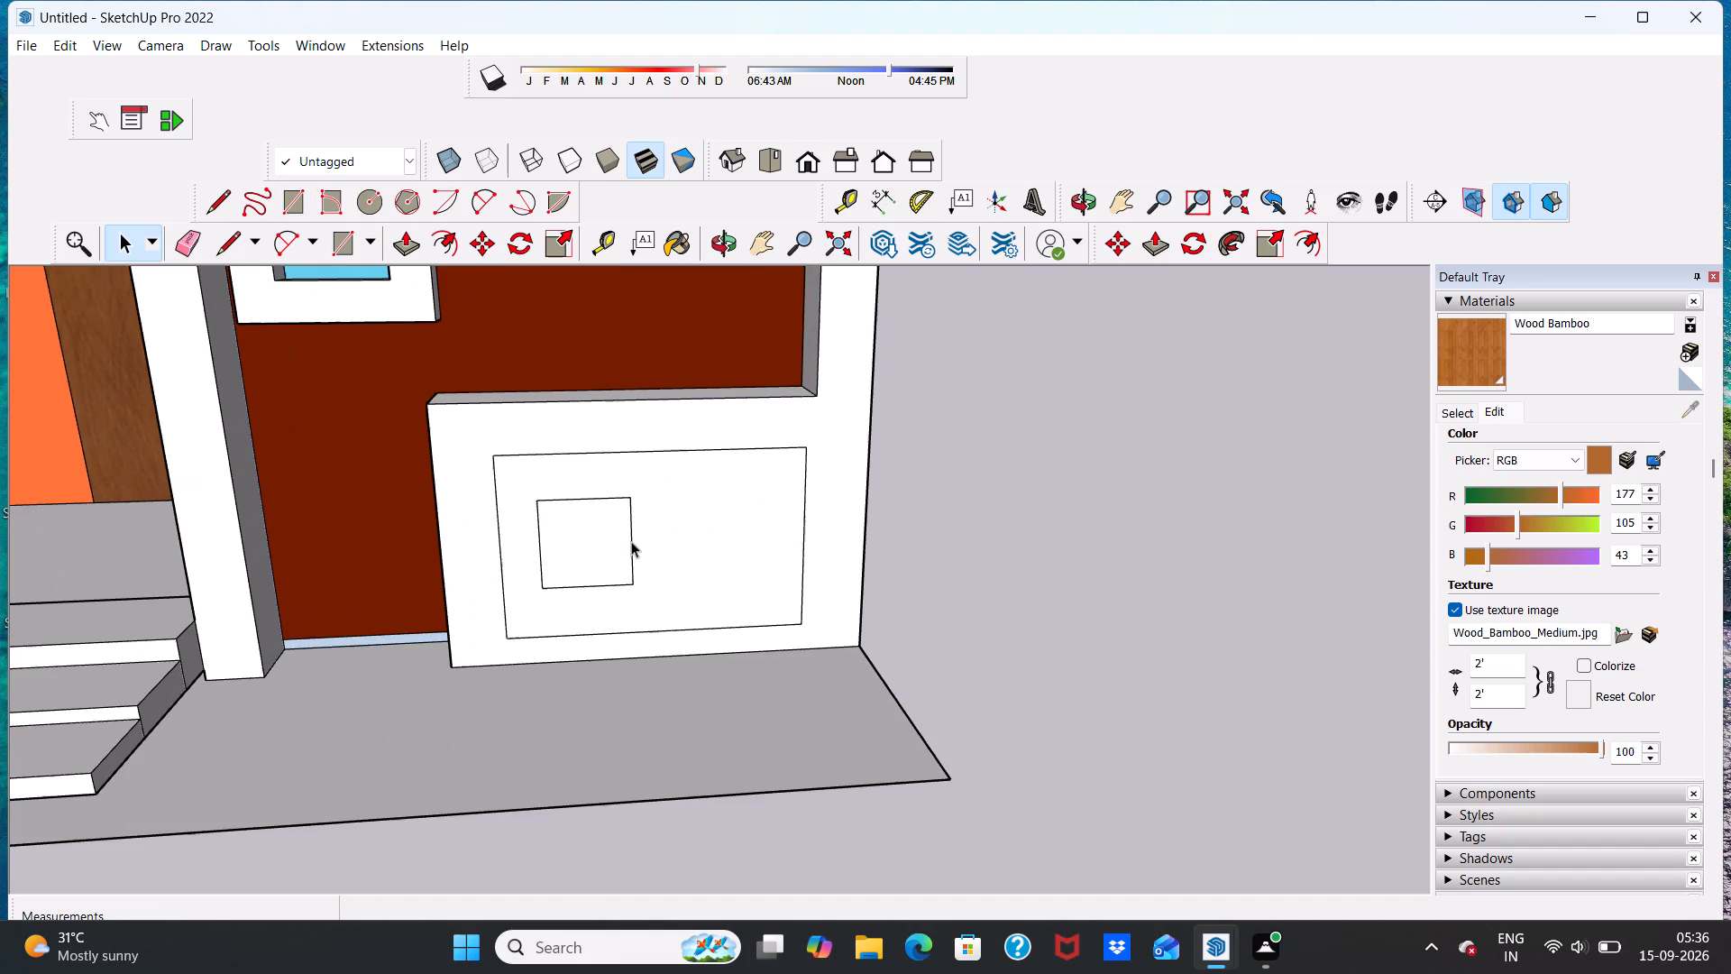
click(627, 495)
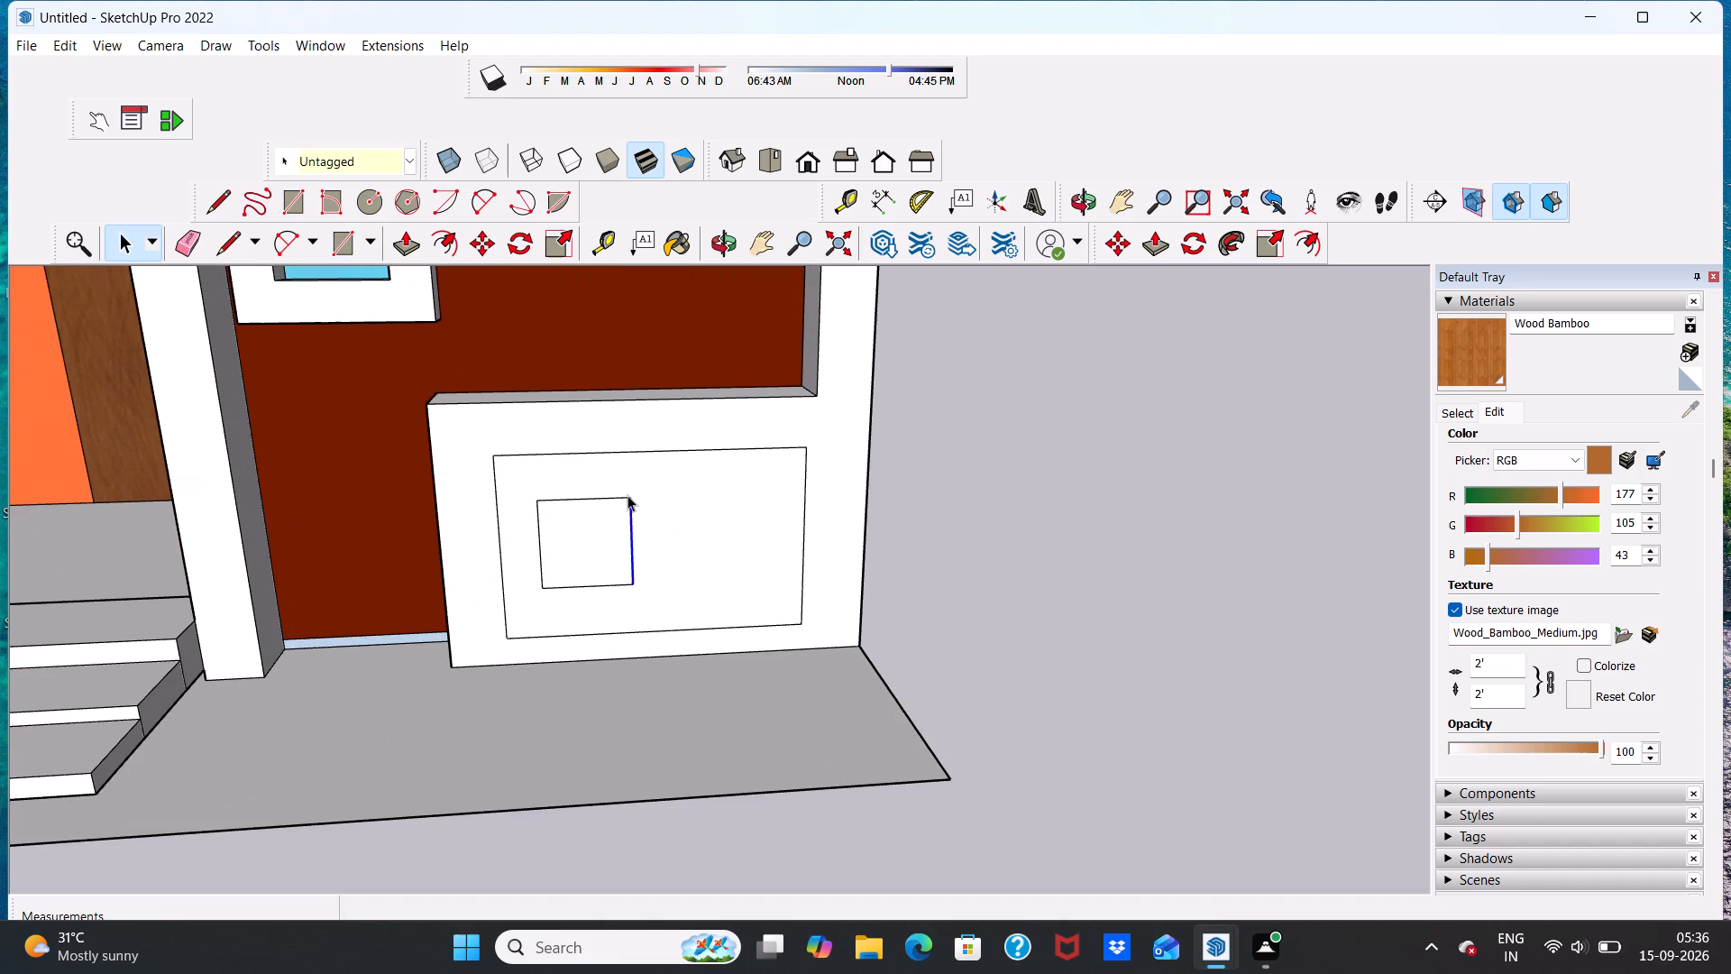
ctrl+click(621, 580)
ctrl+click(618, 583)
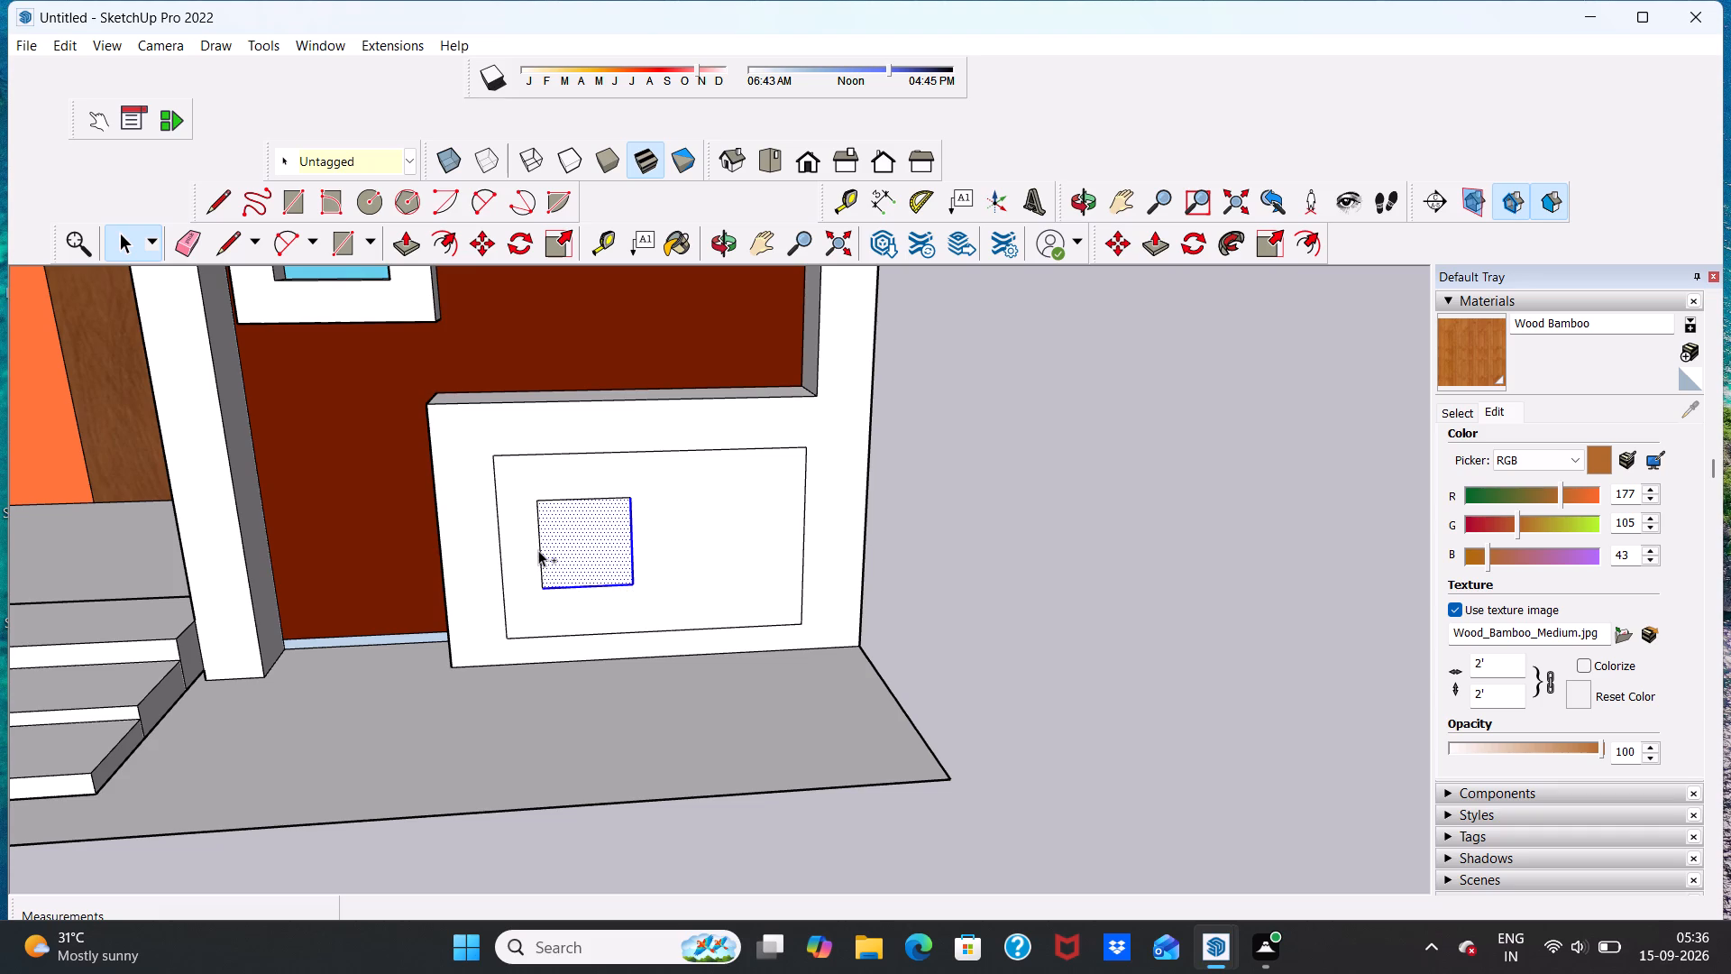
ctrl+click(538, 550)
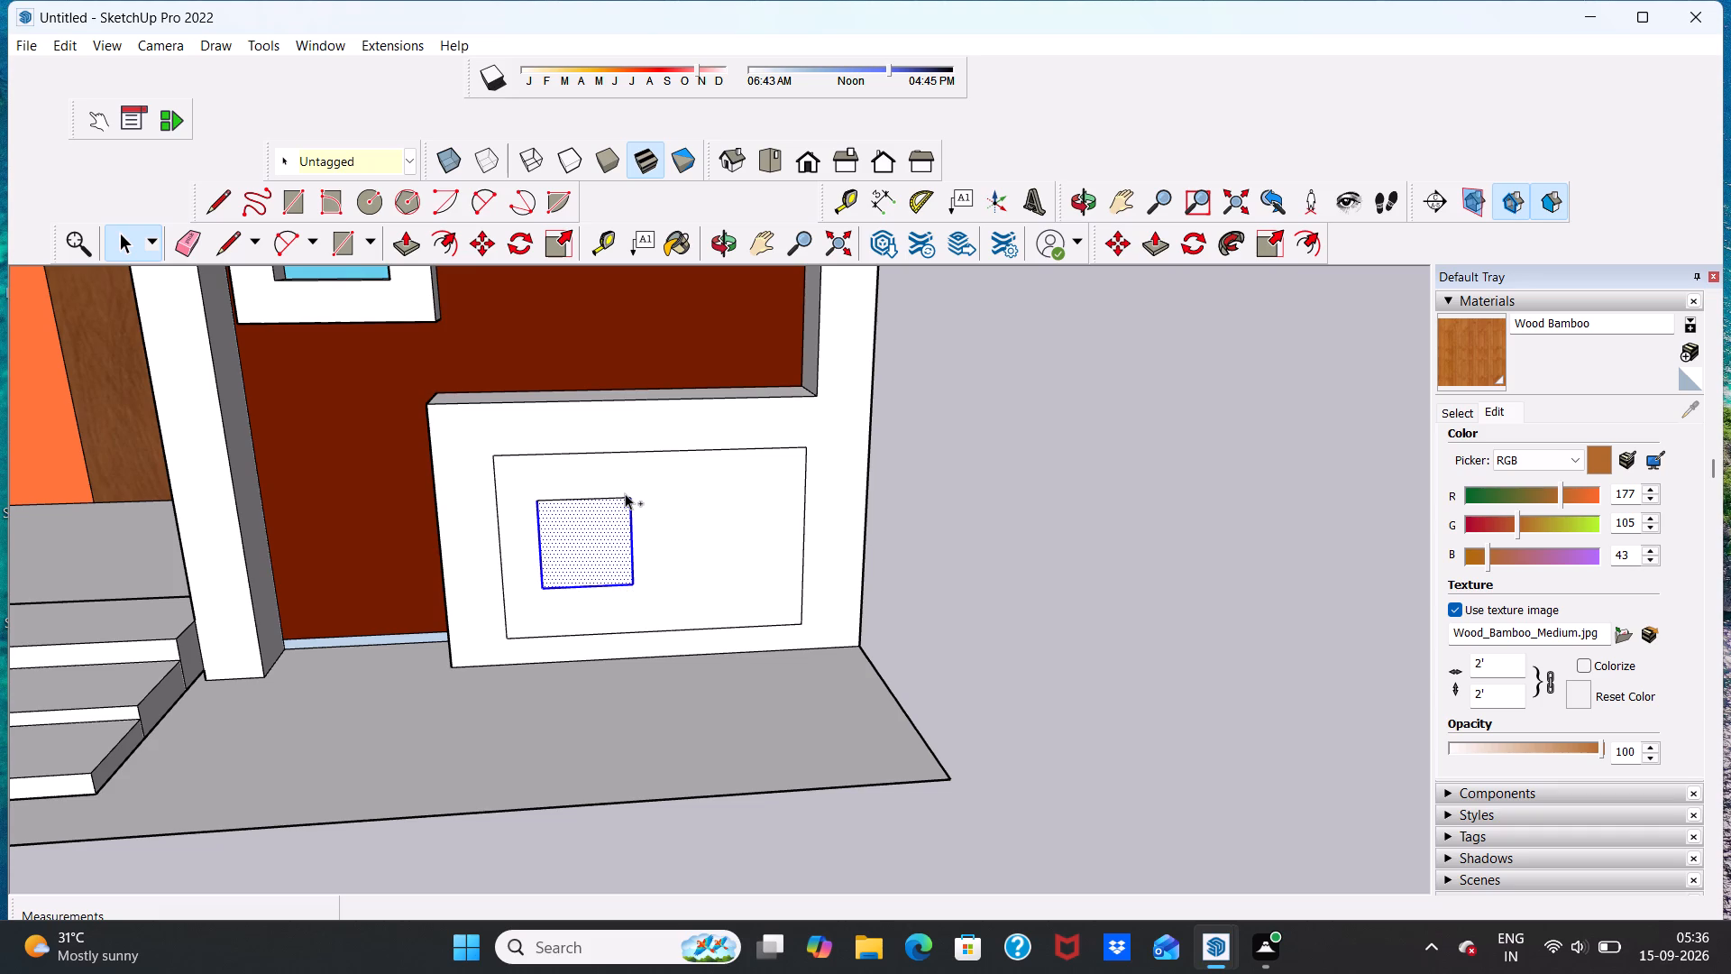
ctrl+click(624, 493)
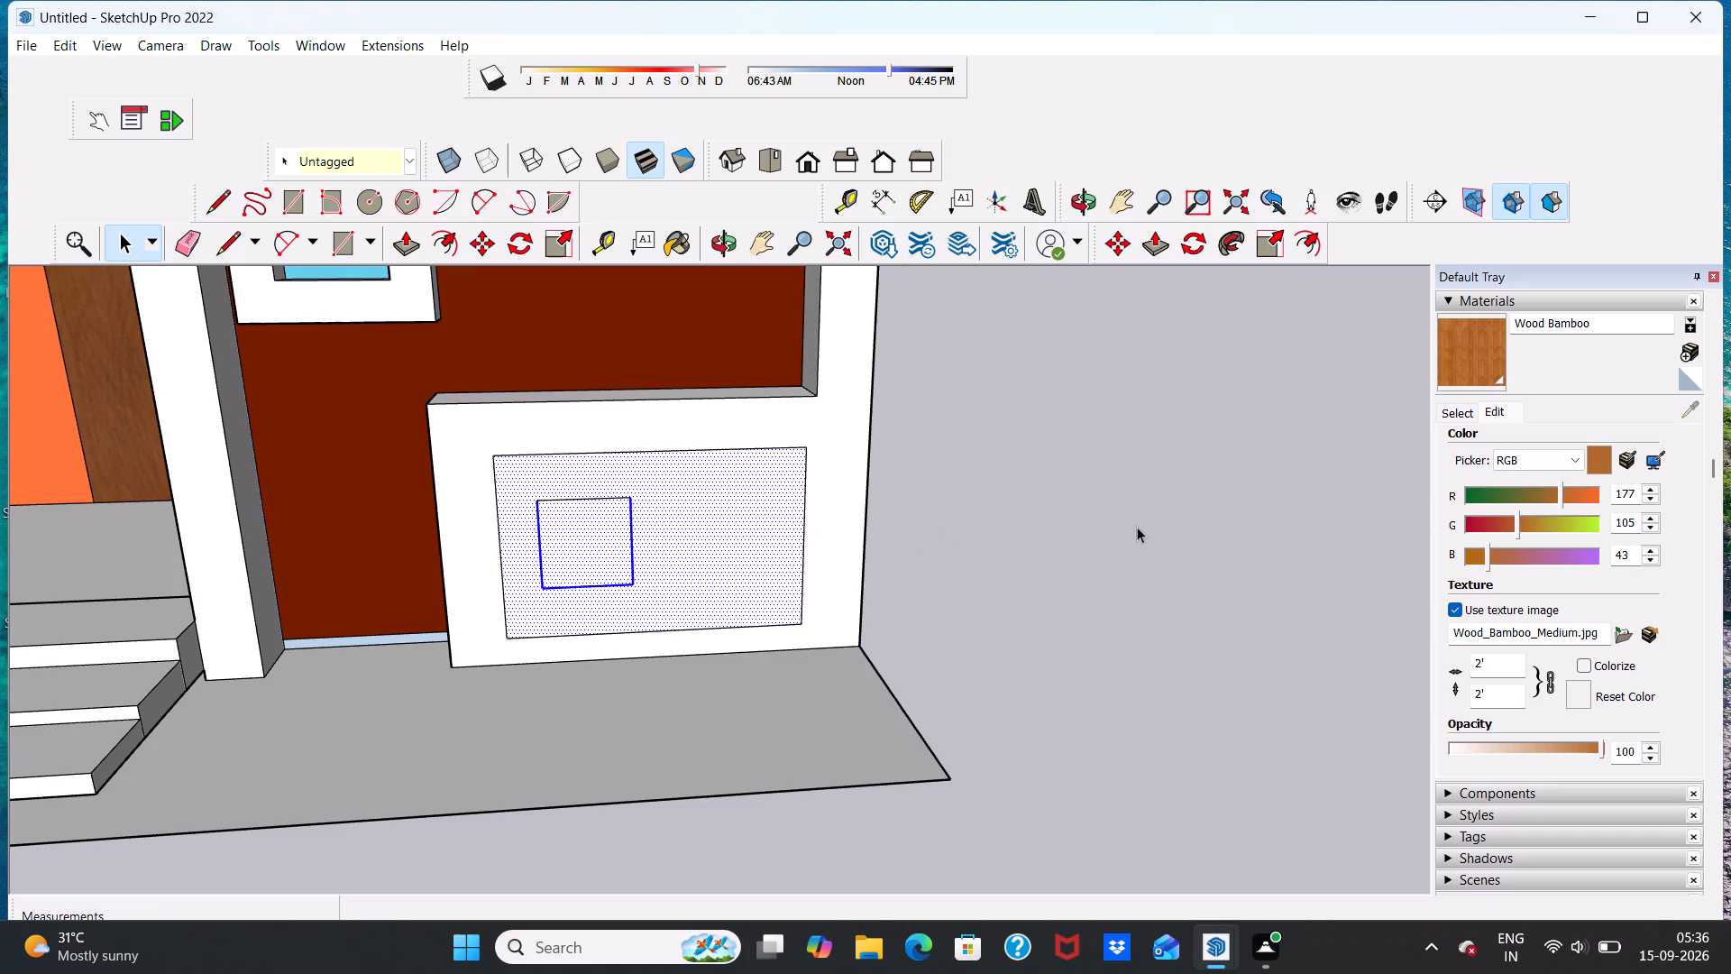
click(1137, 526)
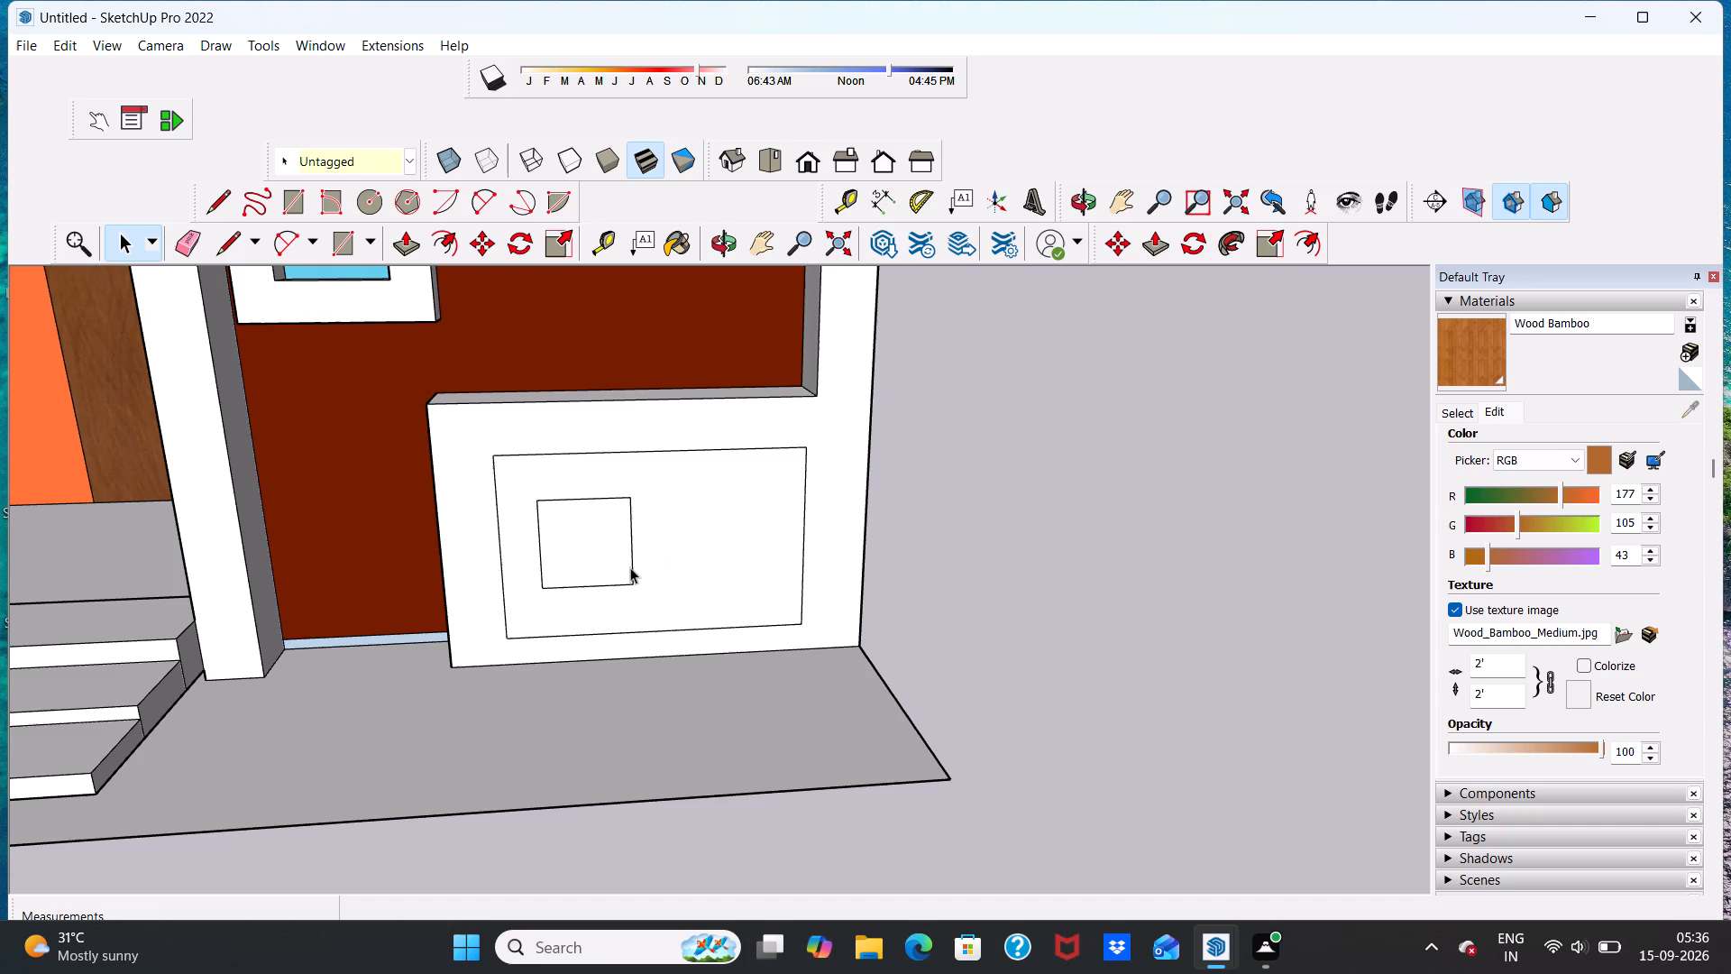
Copy the square's four edges about 1' 7 1/2" horizontally towards the corner post, inside the low wall's rectangle.
click(631, 565)
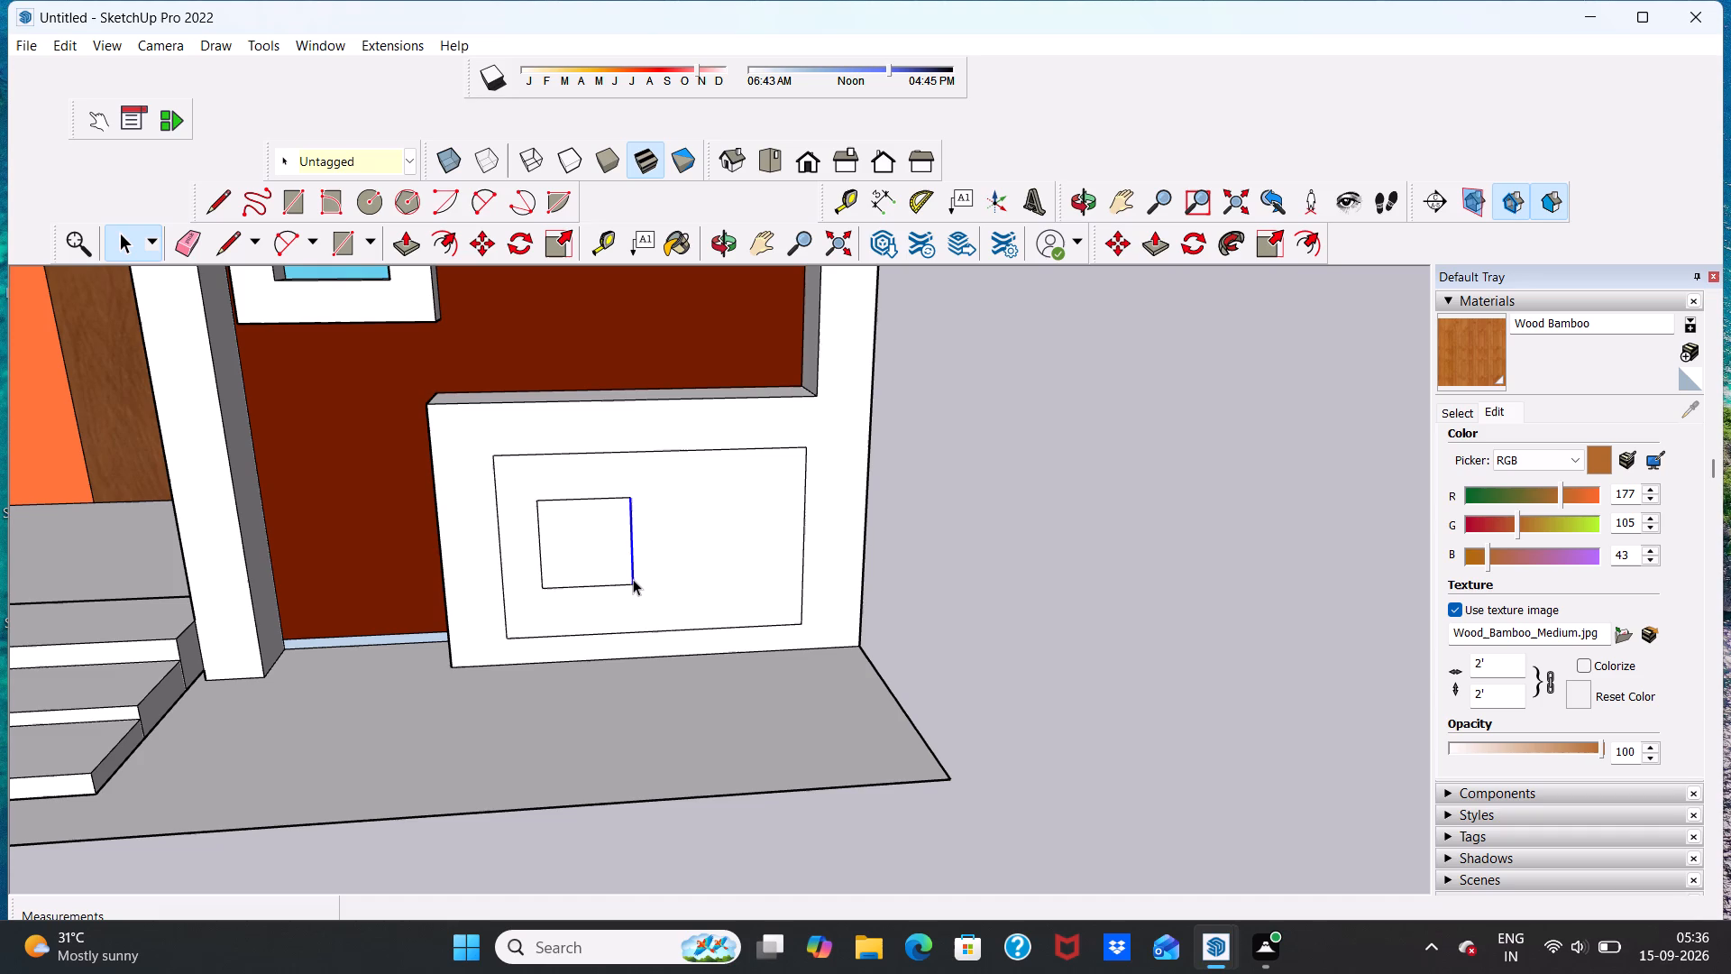
ctrl+click(616, 584)
ctrl+scroll(532, 544, up, 8)
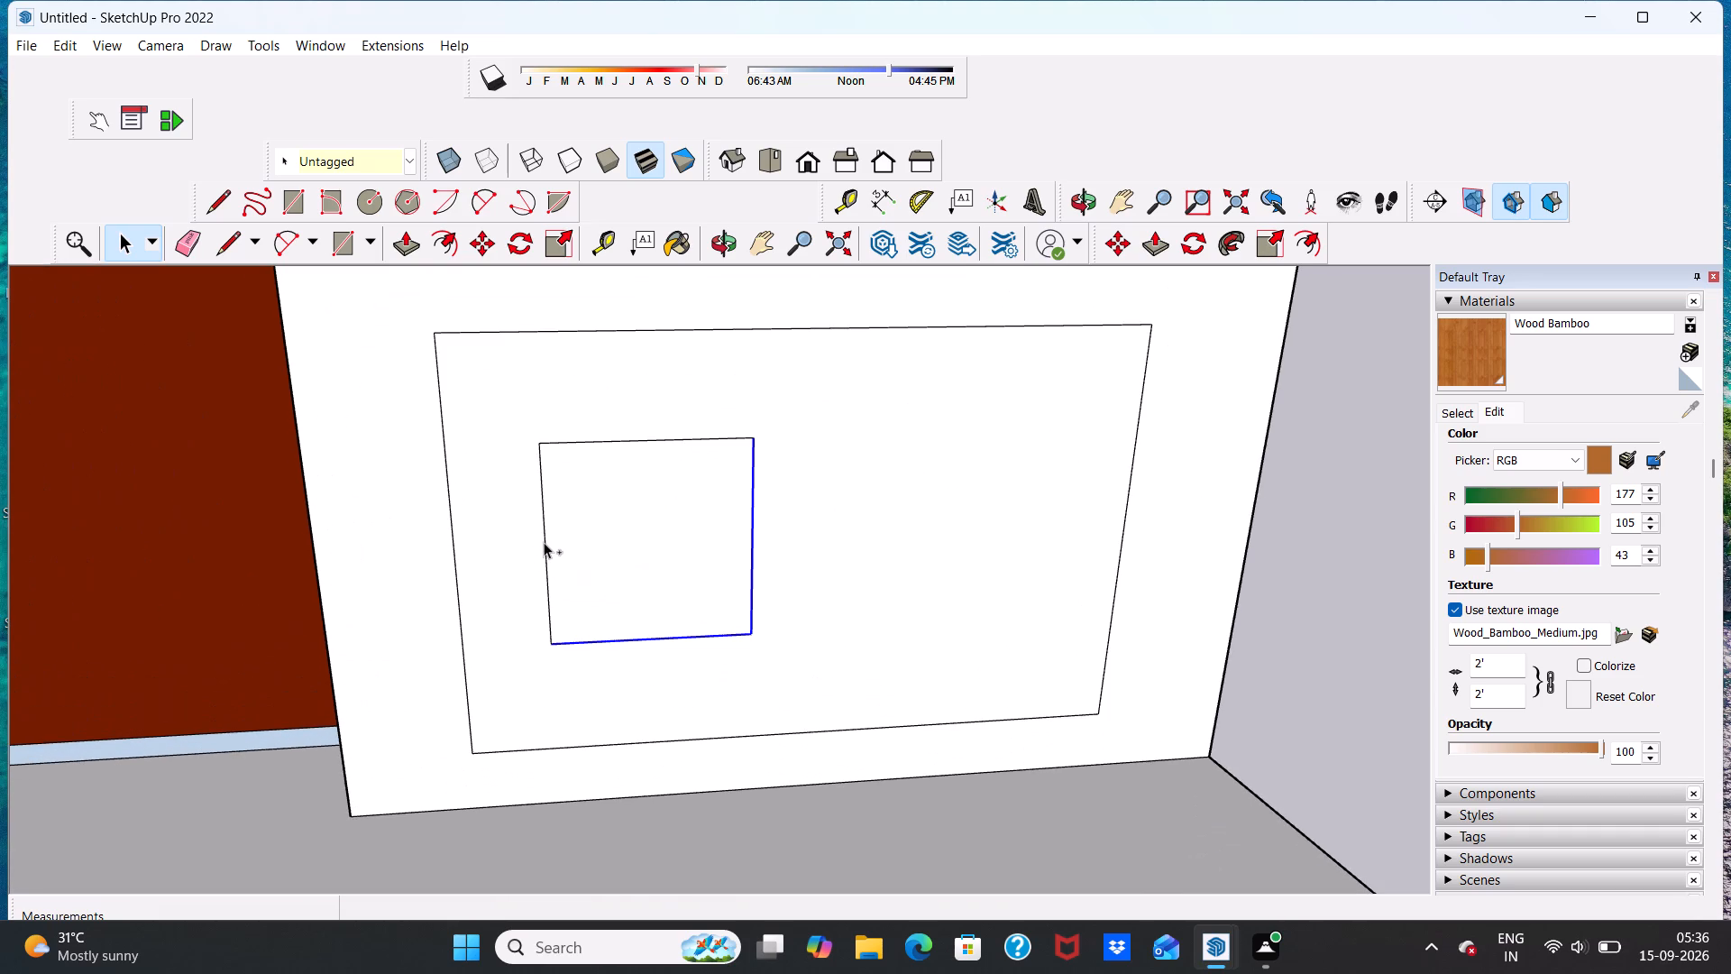
ctrl+click(544, 542)
ctrl+scroll(710, 493, up, 3)
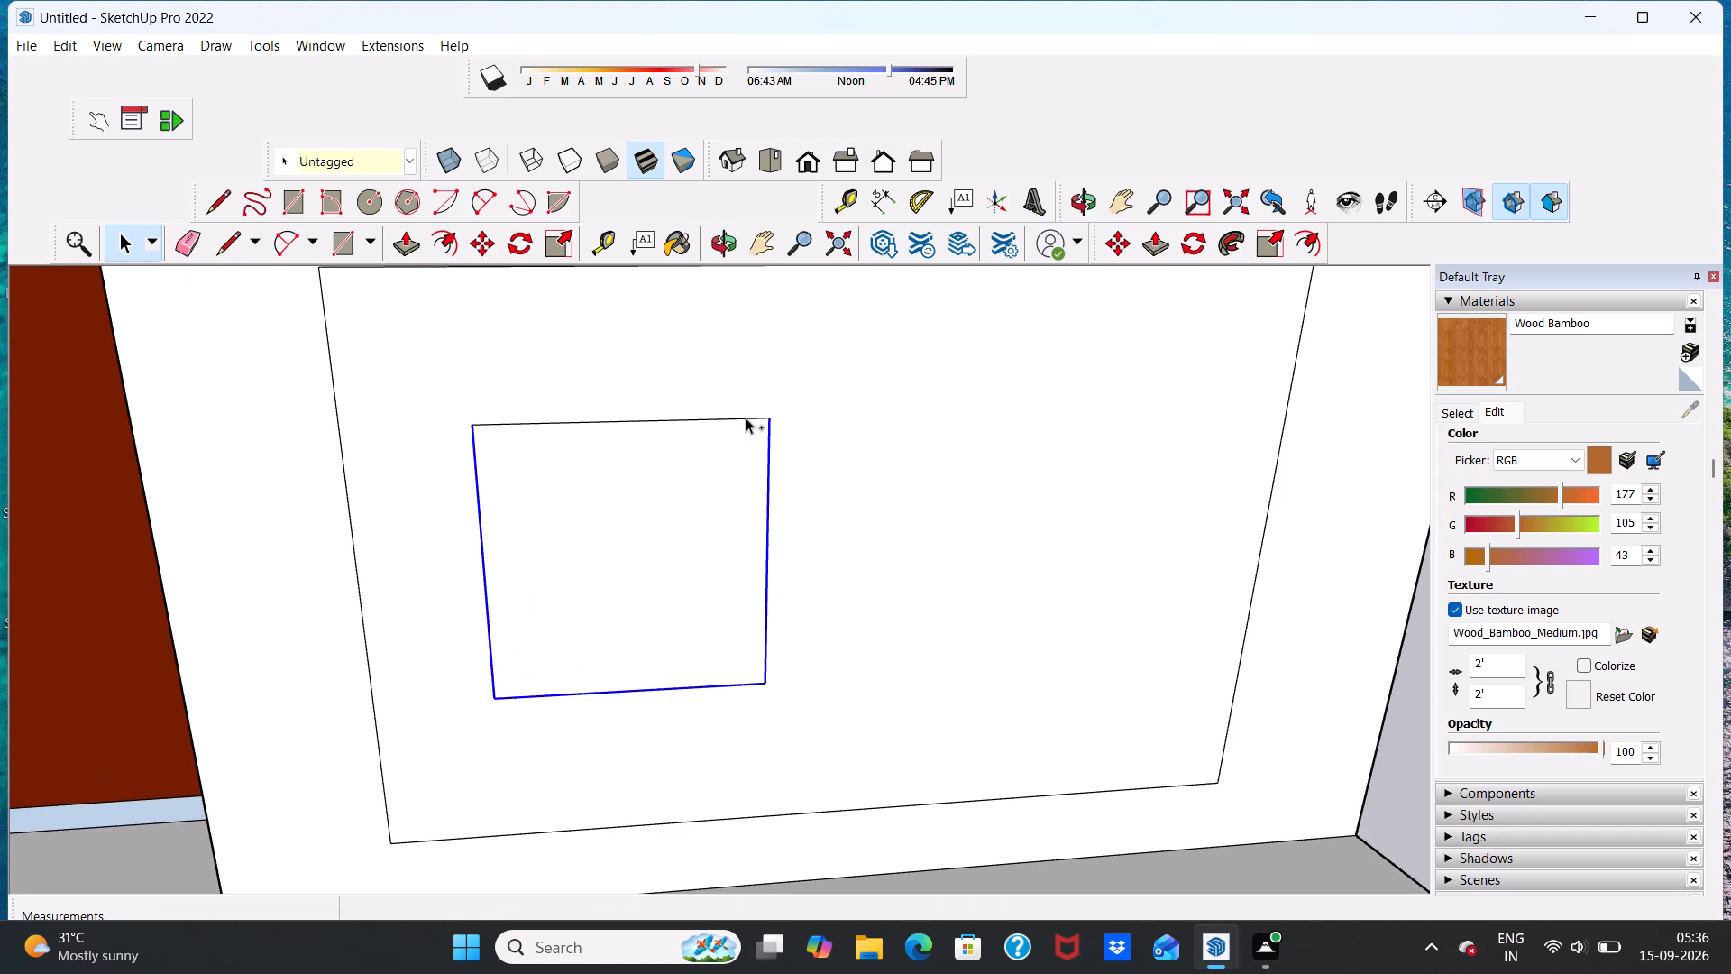
ctrl+click(746, 418)
scroll(746, 418, down, 15)
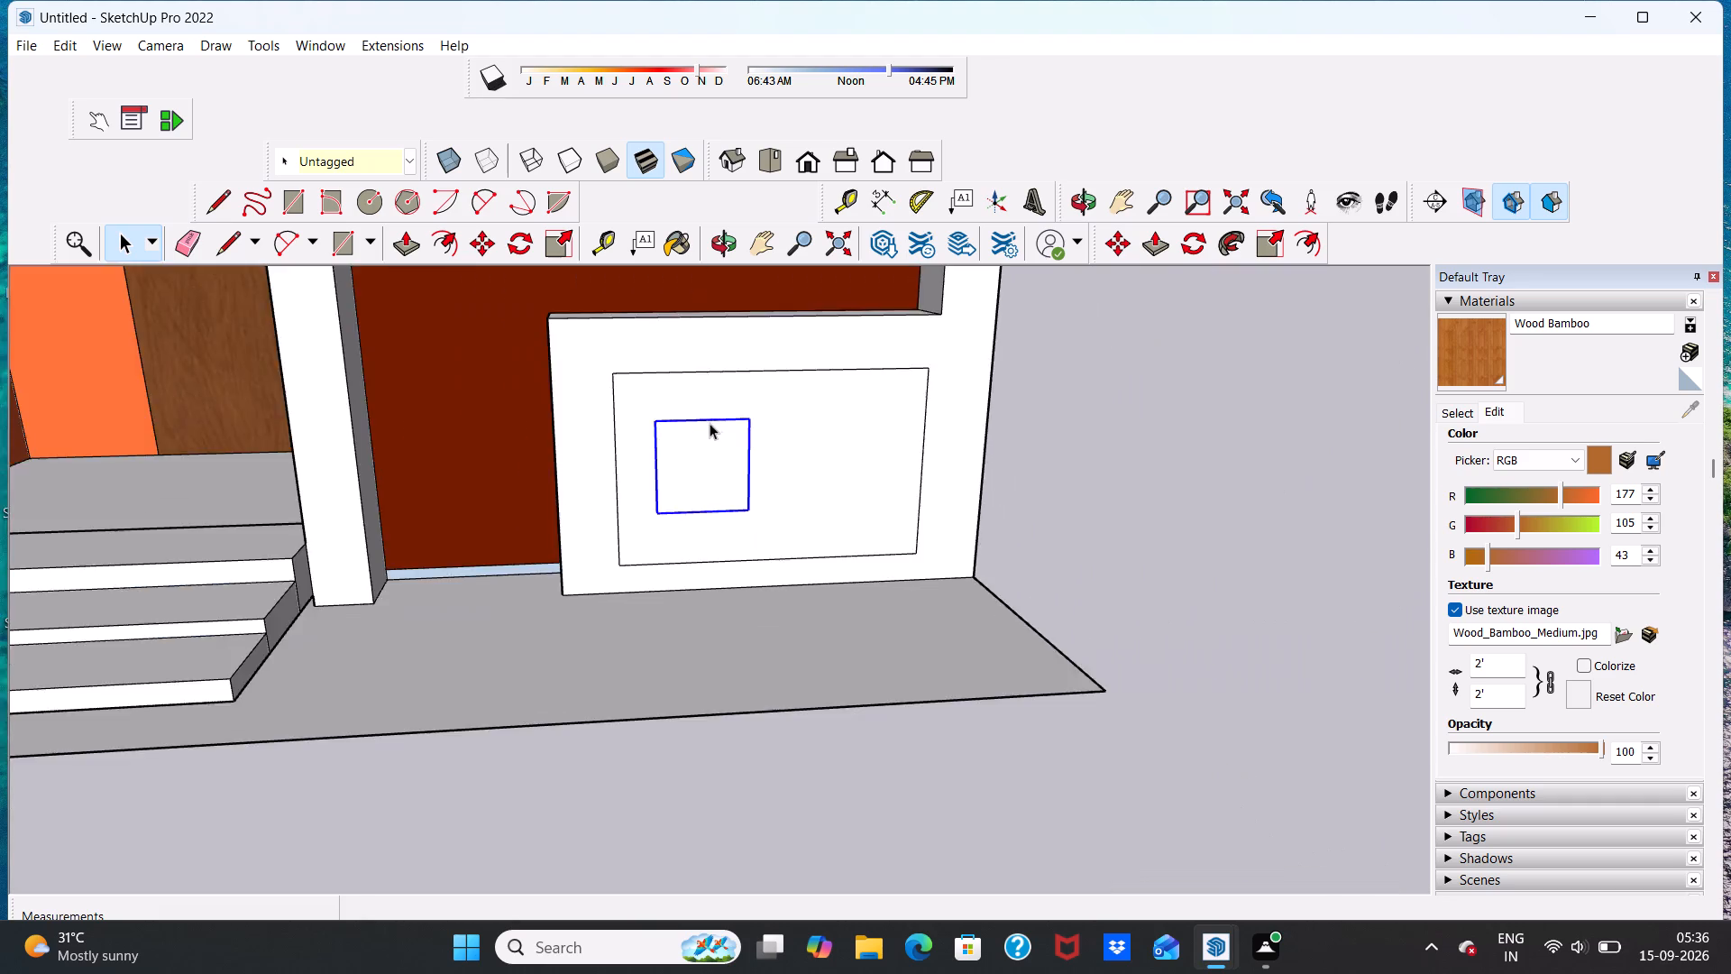
scroll(710, 423, down, 9)
scroll(863, 444, up, 9)
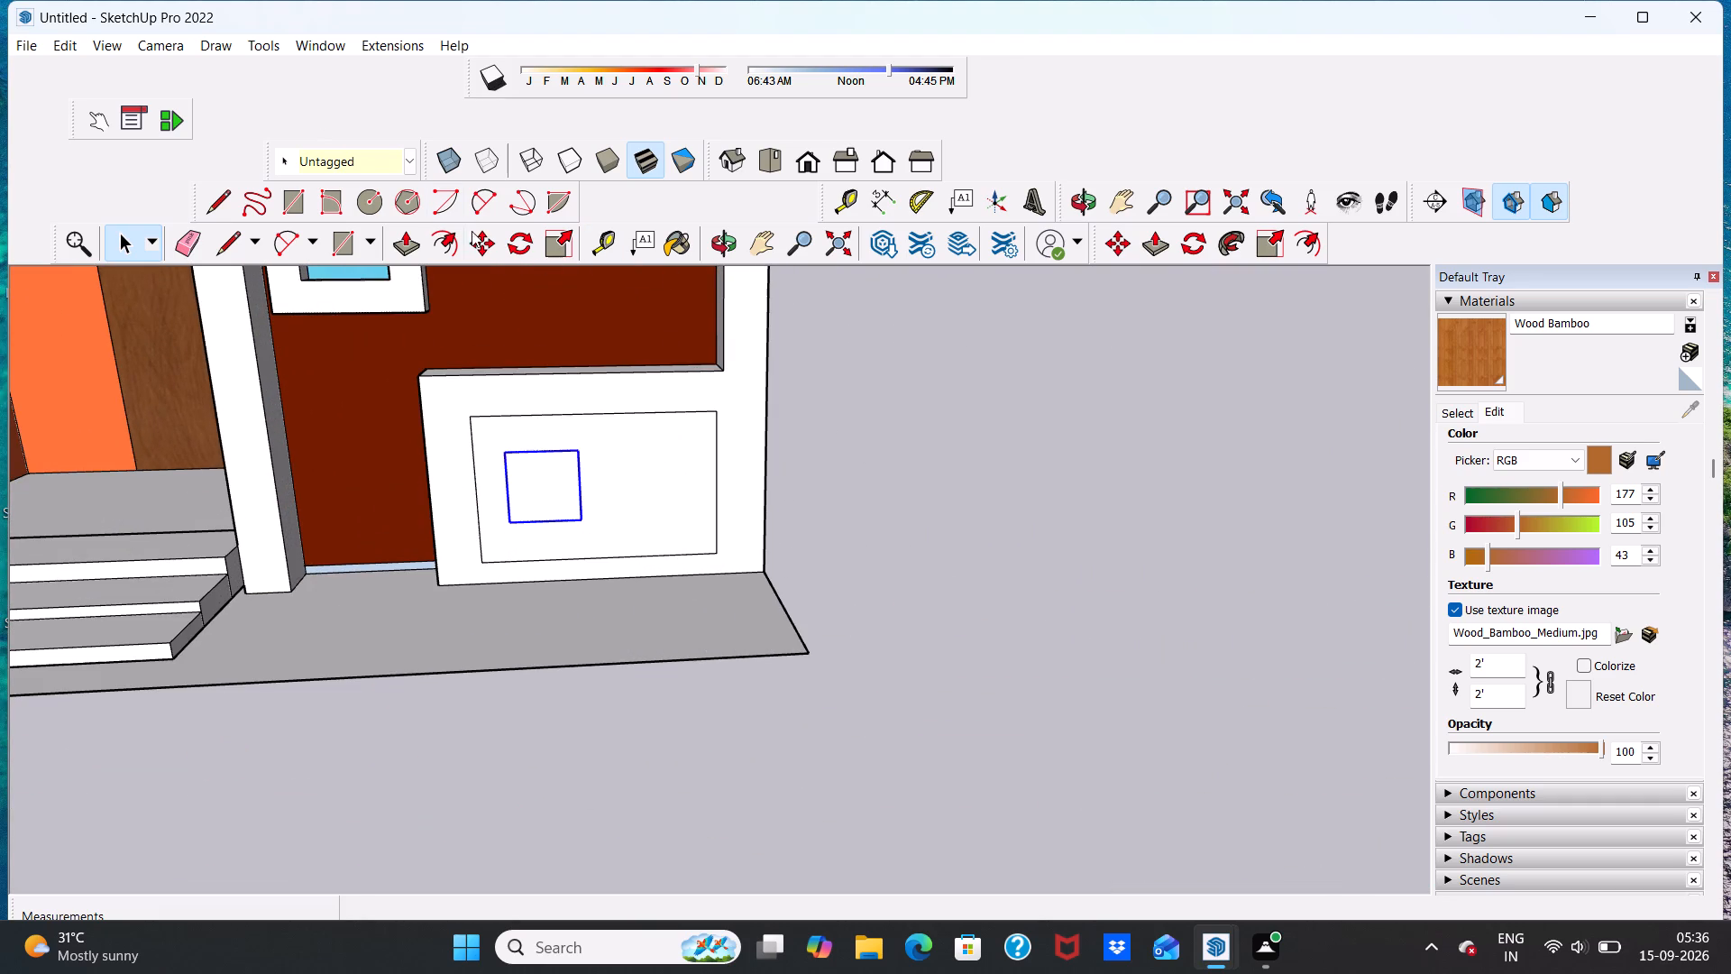
click(498, 246)
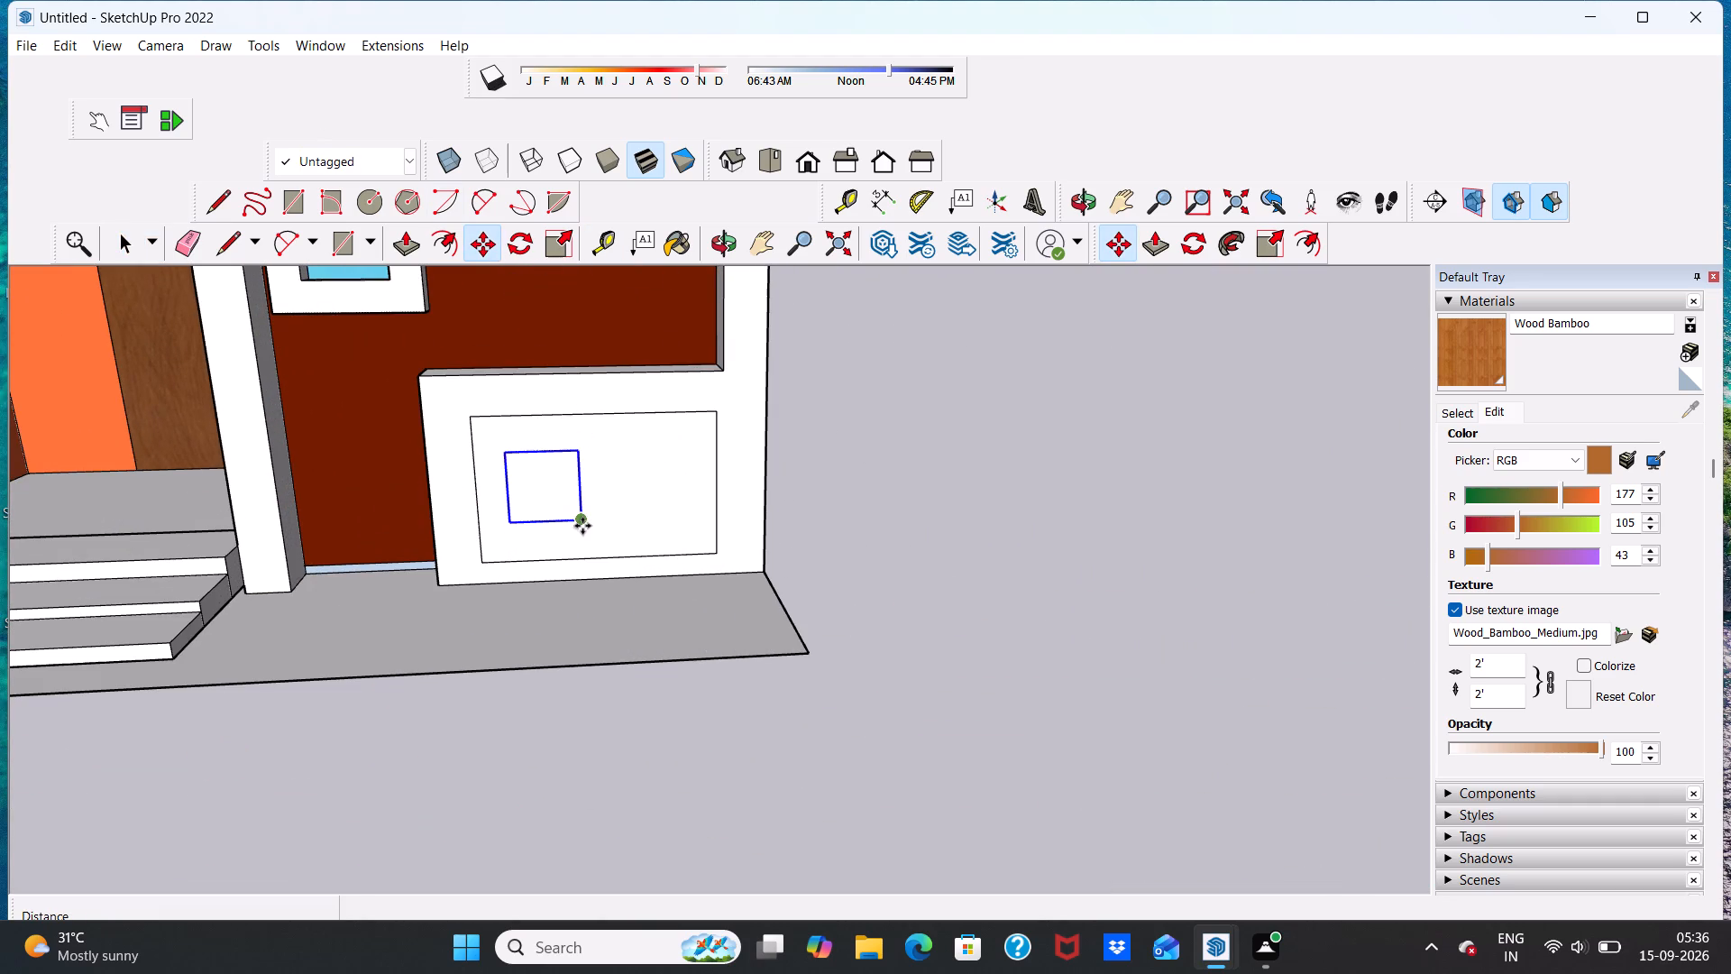
click(582, 525)
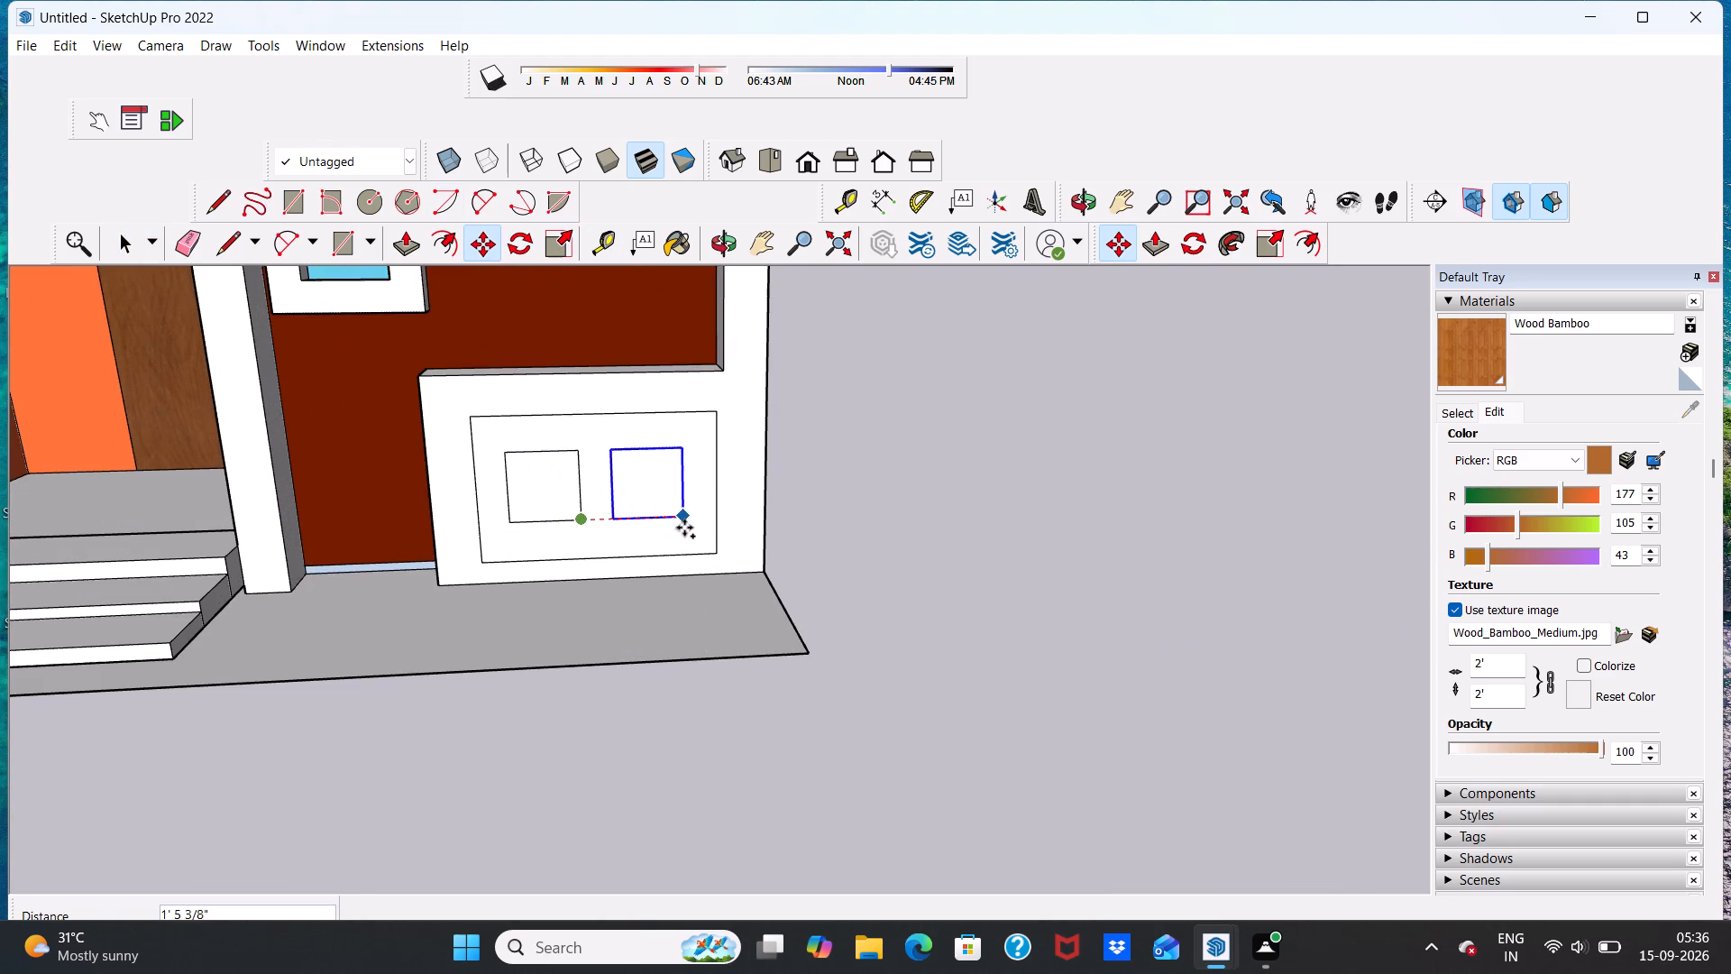
click(694, 520)
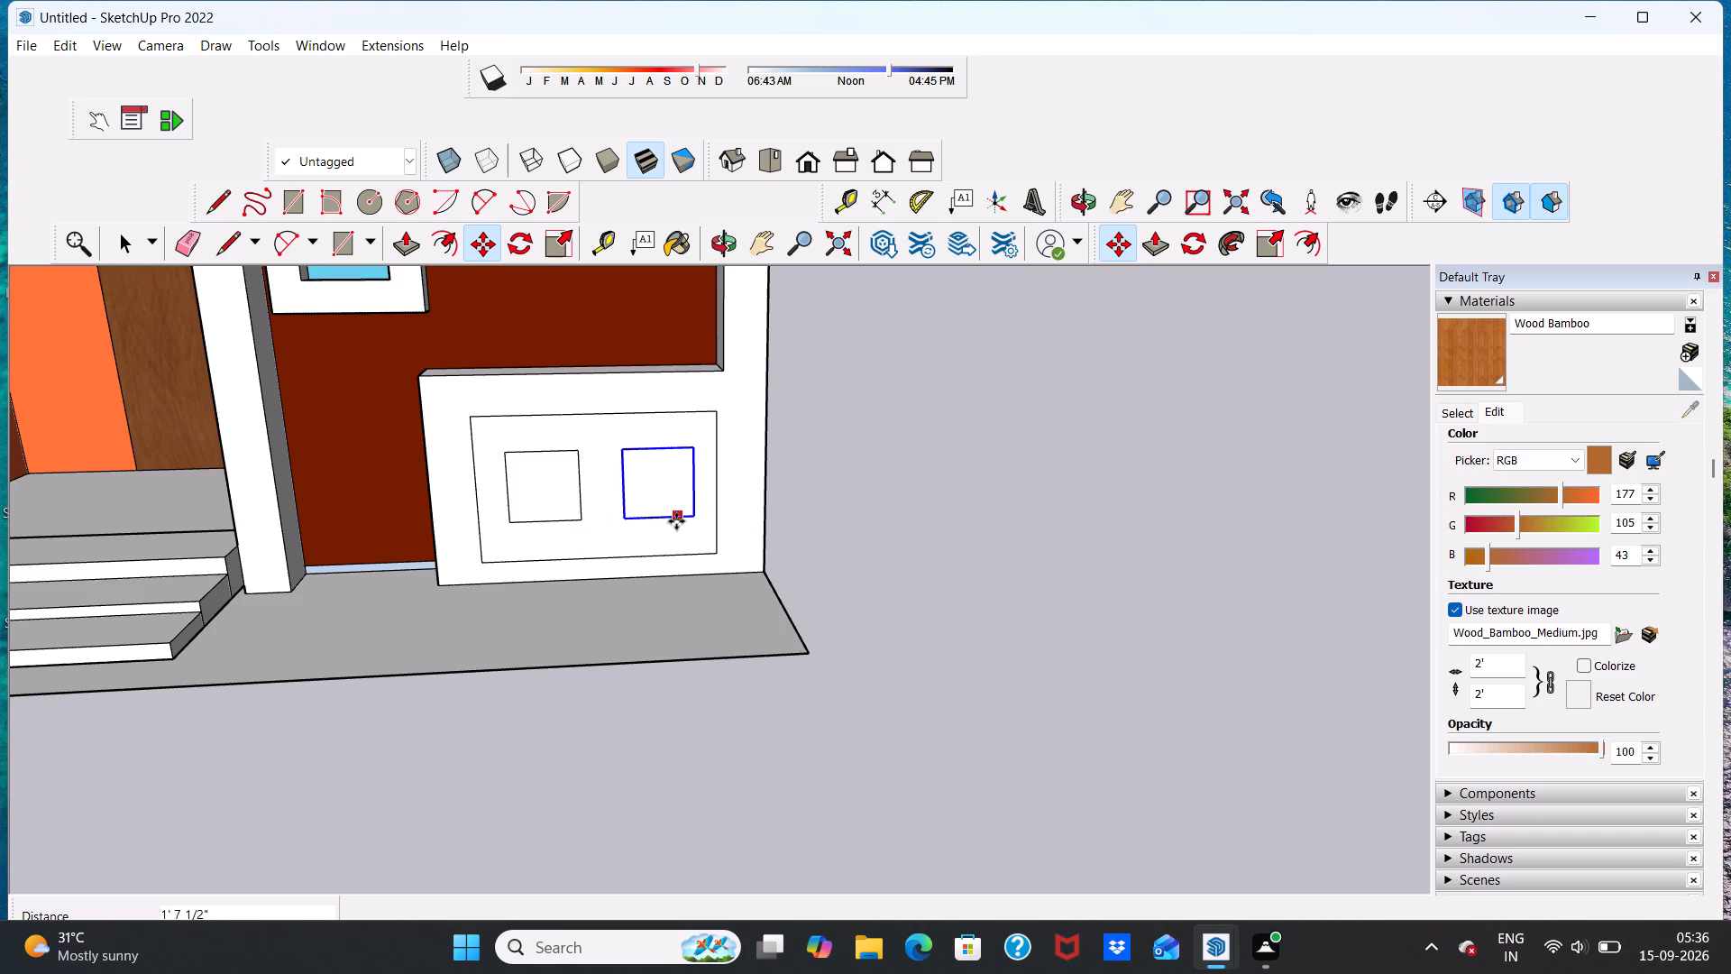
key(space)
scroll(655, 501, down, 6)
double_click(843, 516)
scroll(681, 472, up, 5)
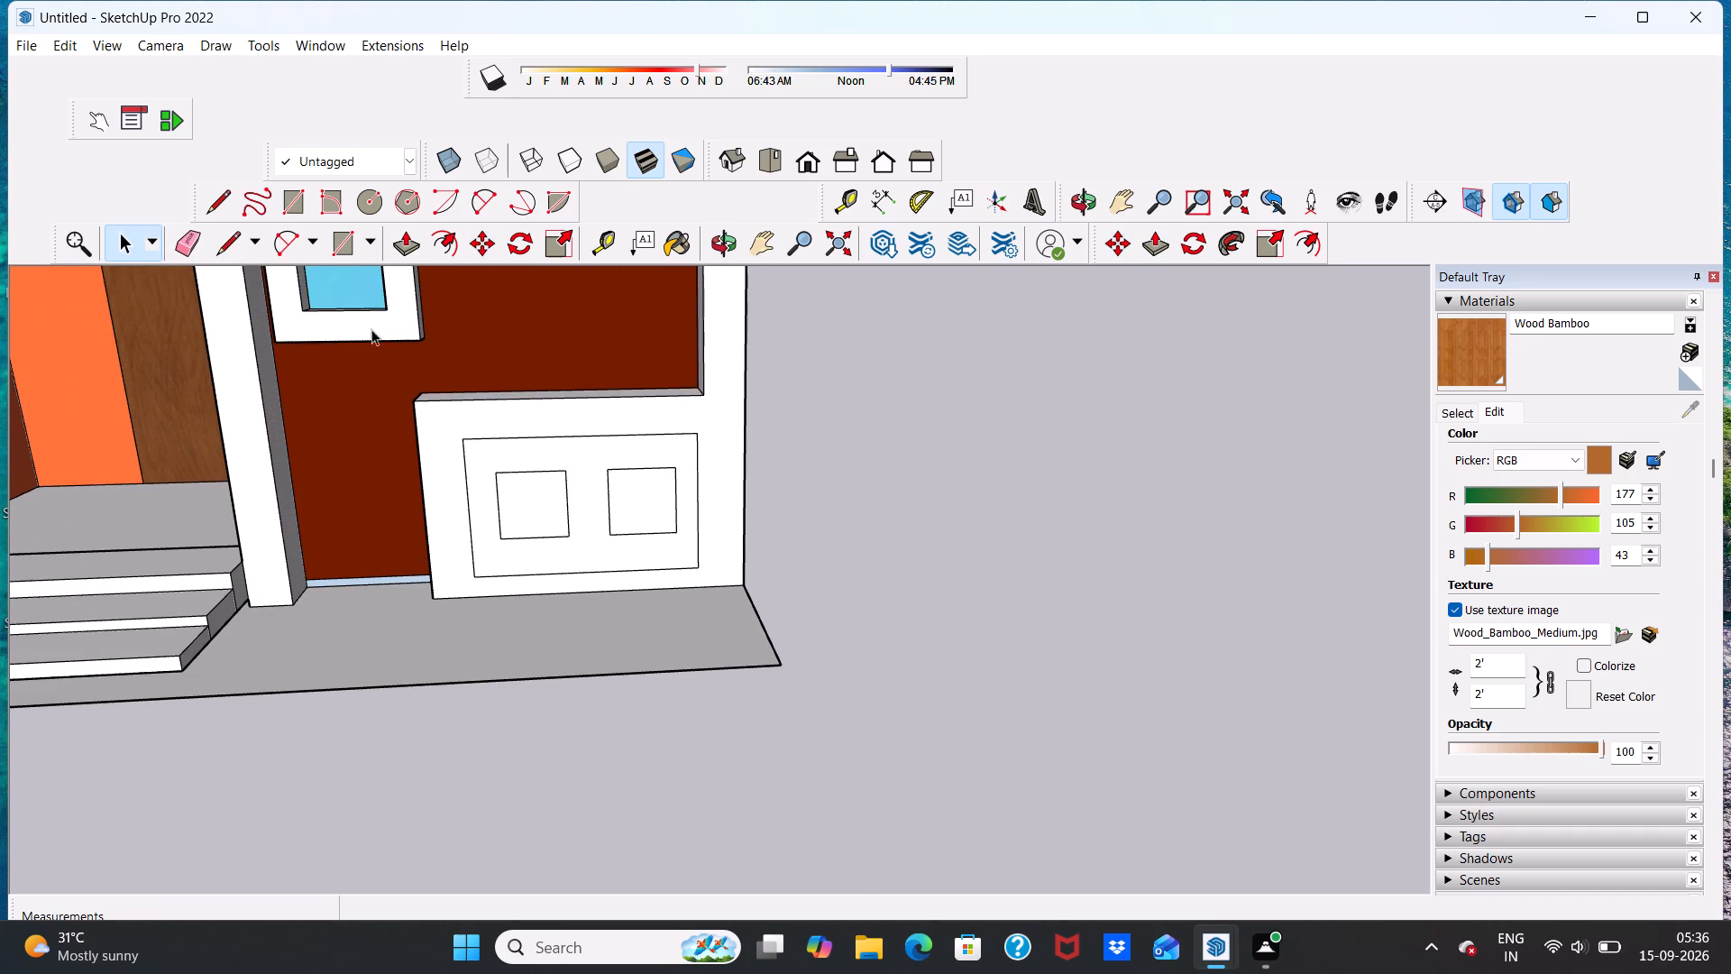
Offset both squares on the low wall inward by the same distance to form a smaller square inside each.
click(453, 245)
scroll(597, 488, up, 5)
click(493, 468)
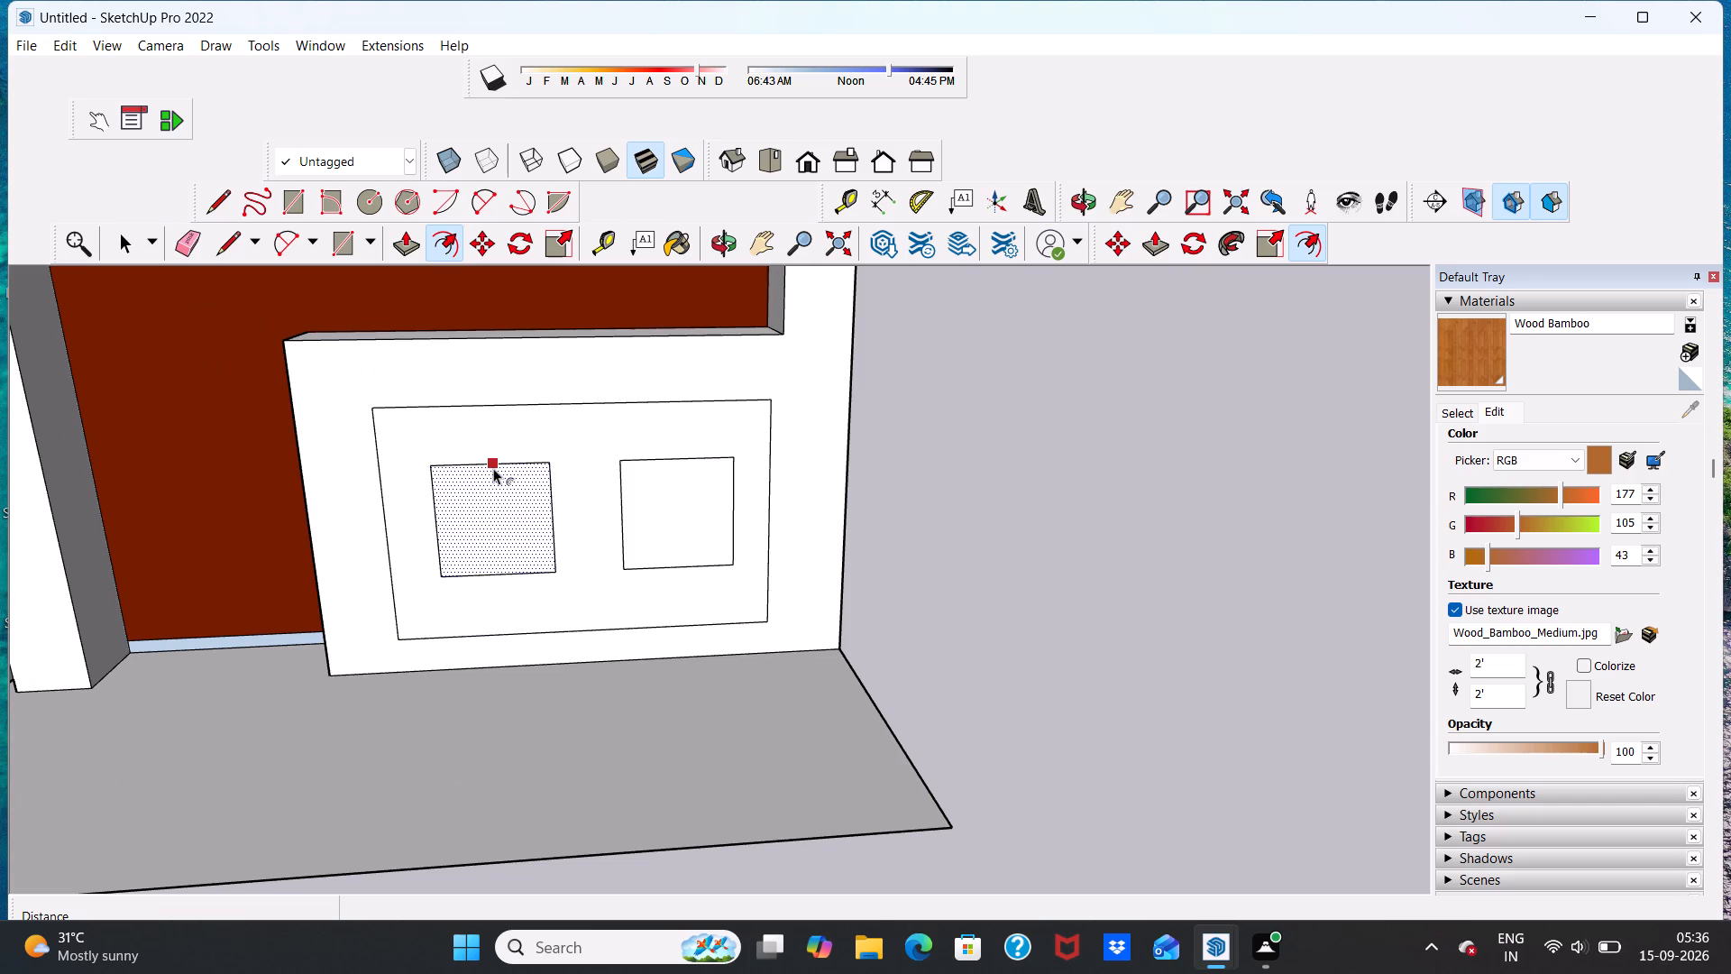
click(497, 483)
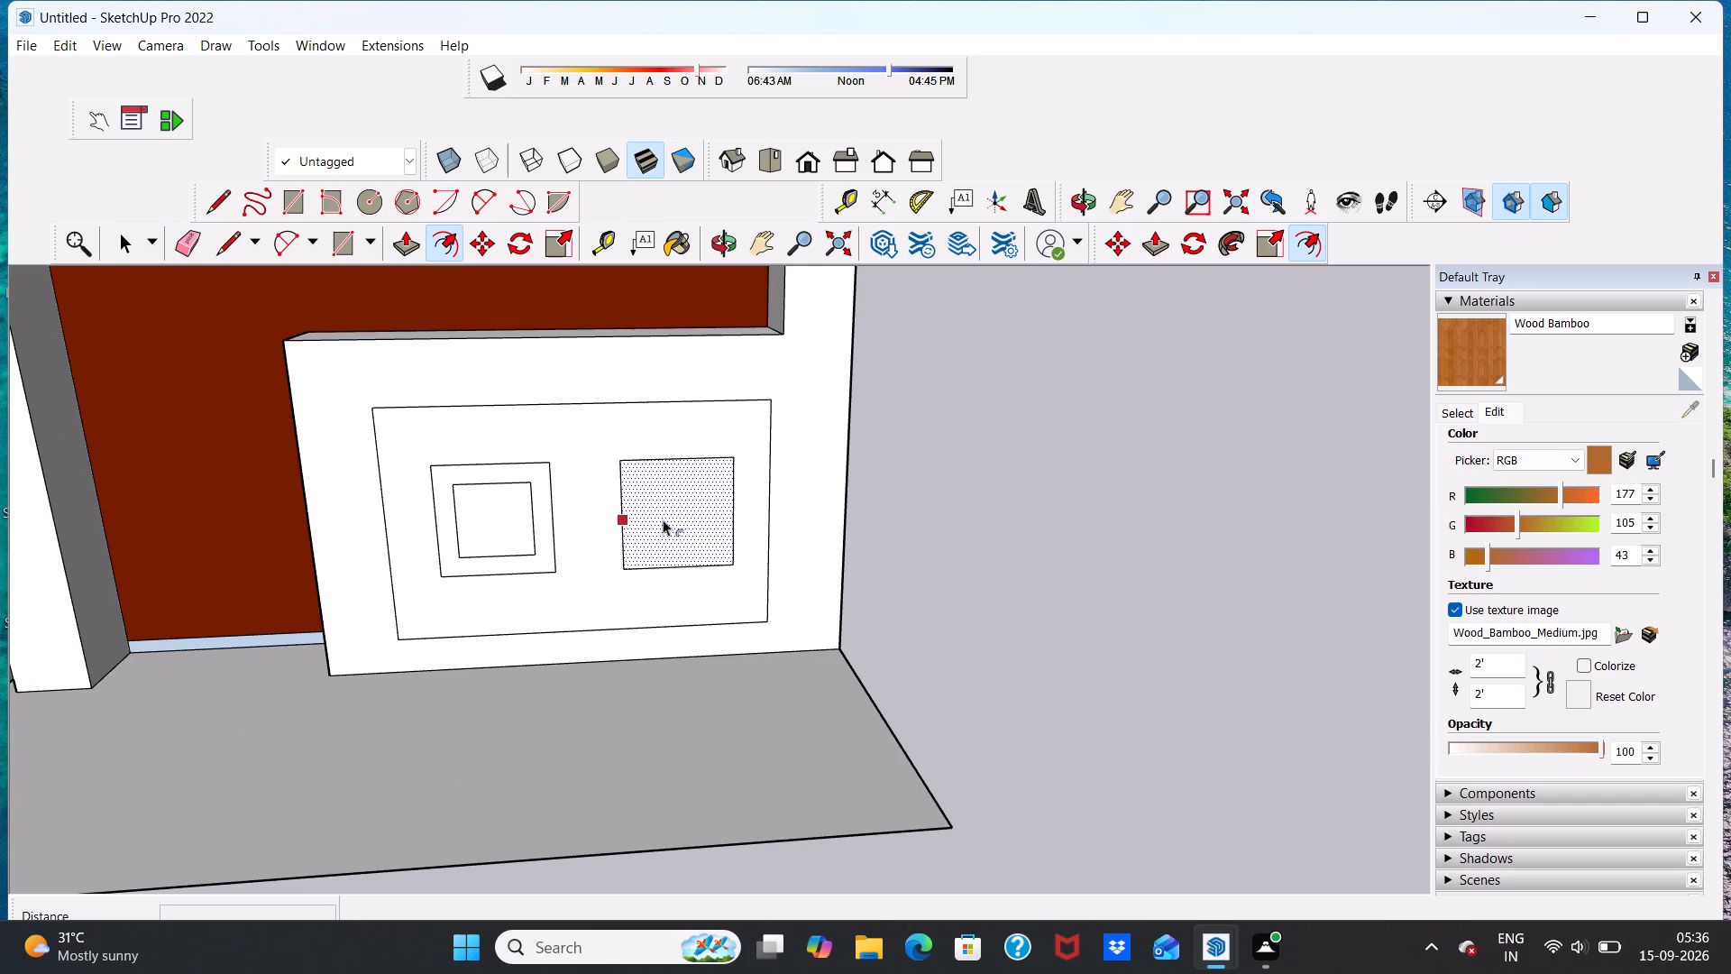
double_click(663, 519)
key(space)
scroll(664, 473, down, 12)
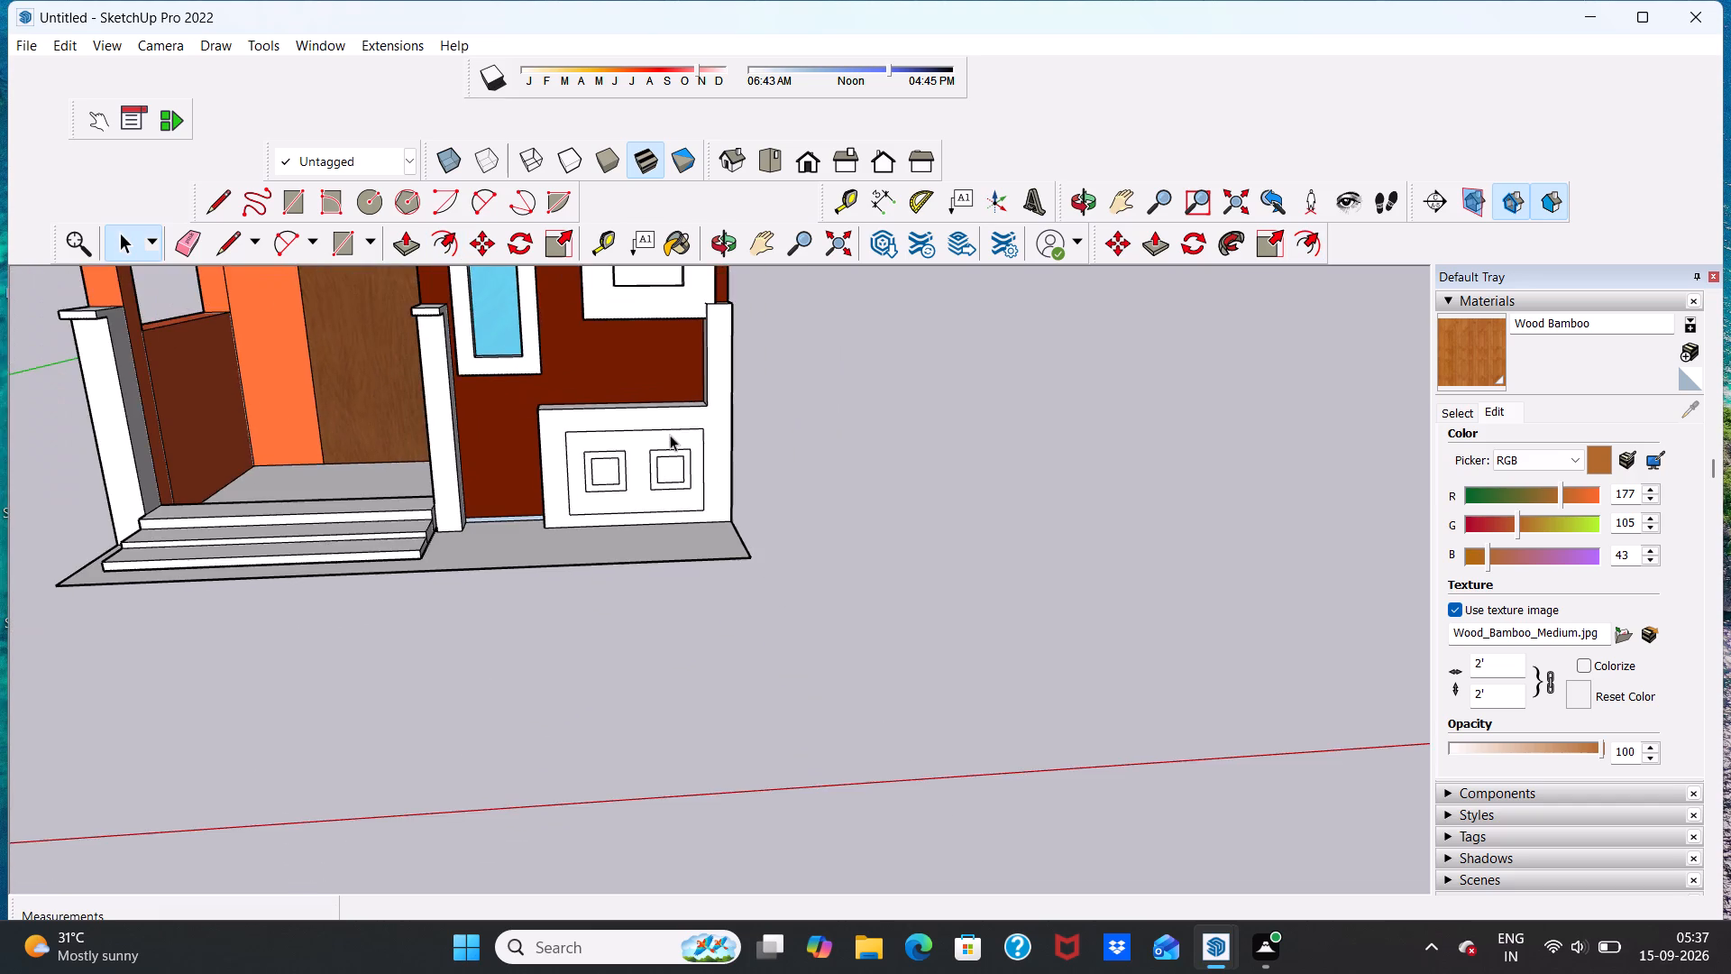
Examine the low wall's rectangle and nested squares from the front and the corner side.
scroll(813, 464, up, 4)
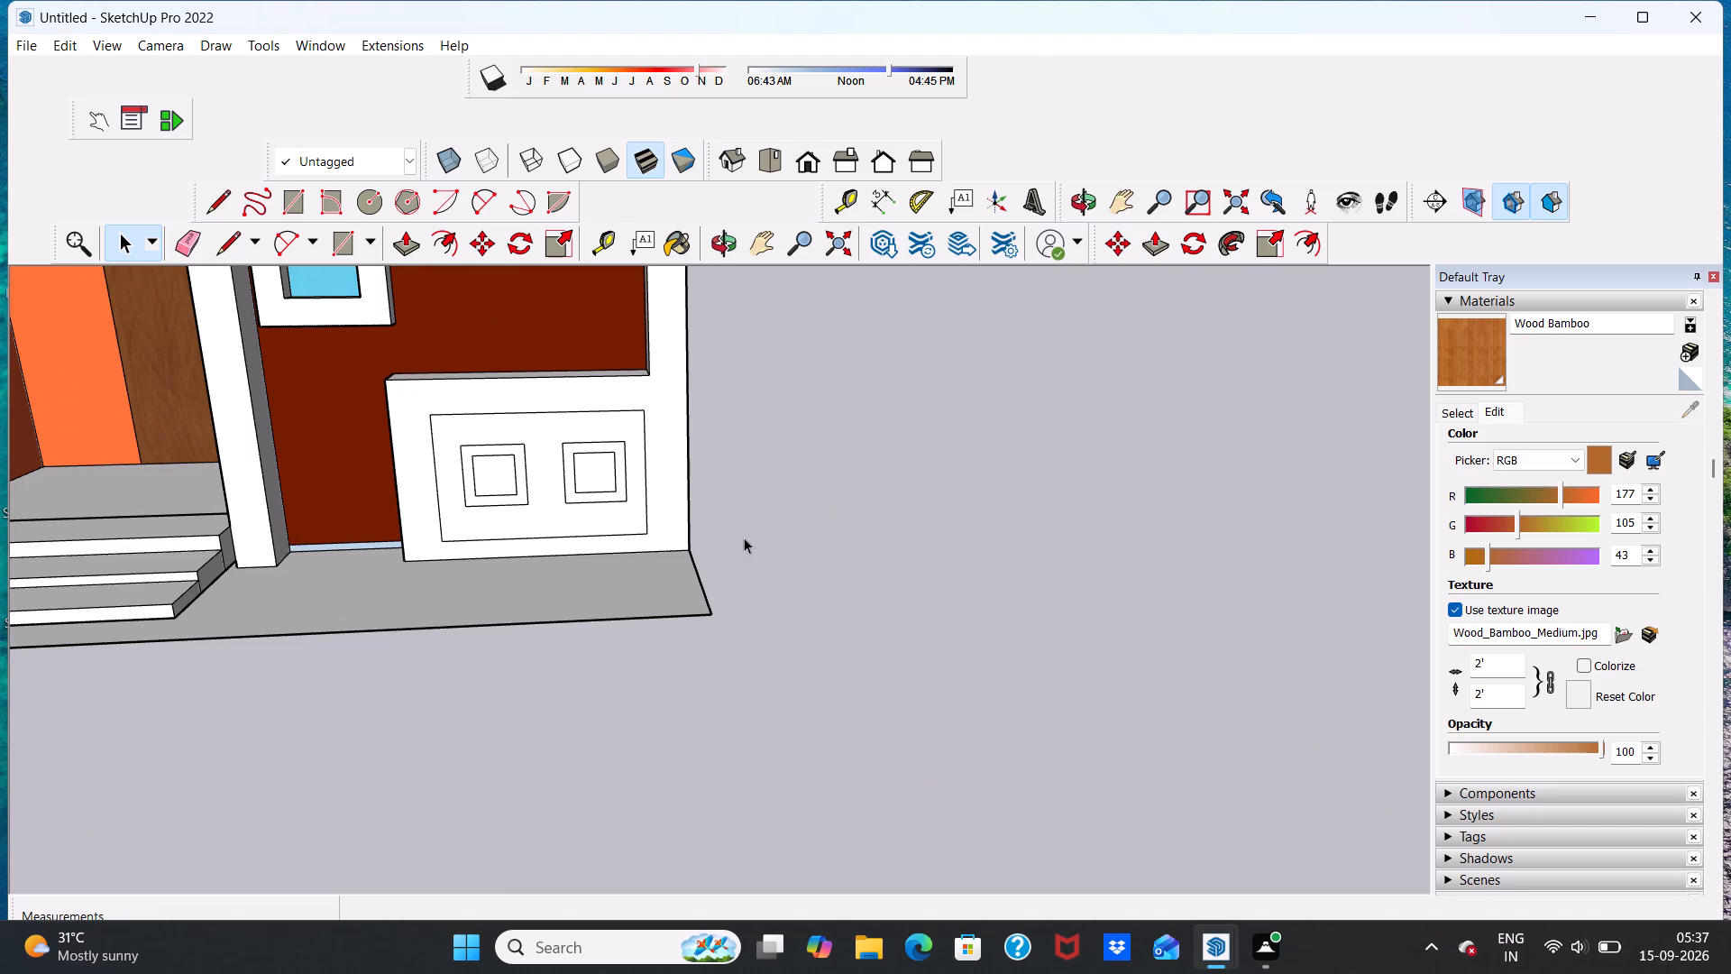
scroll(723, 524, down, 5)
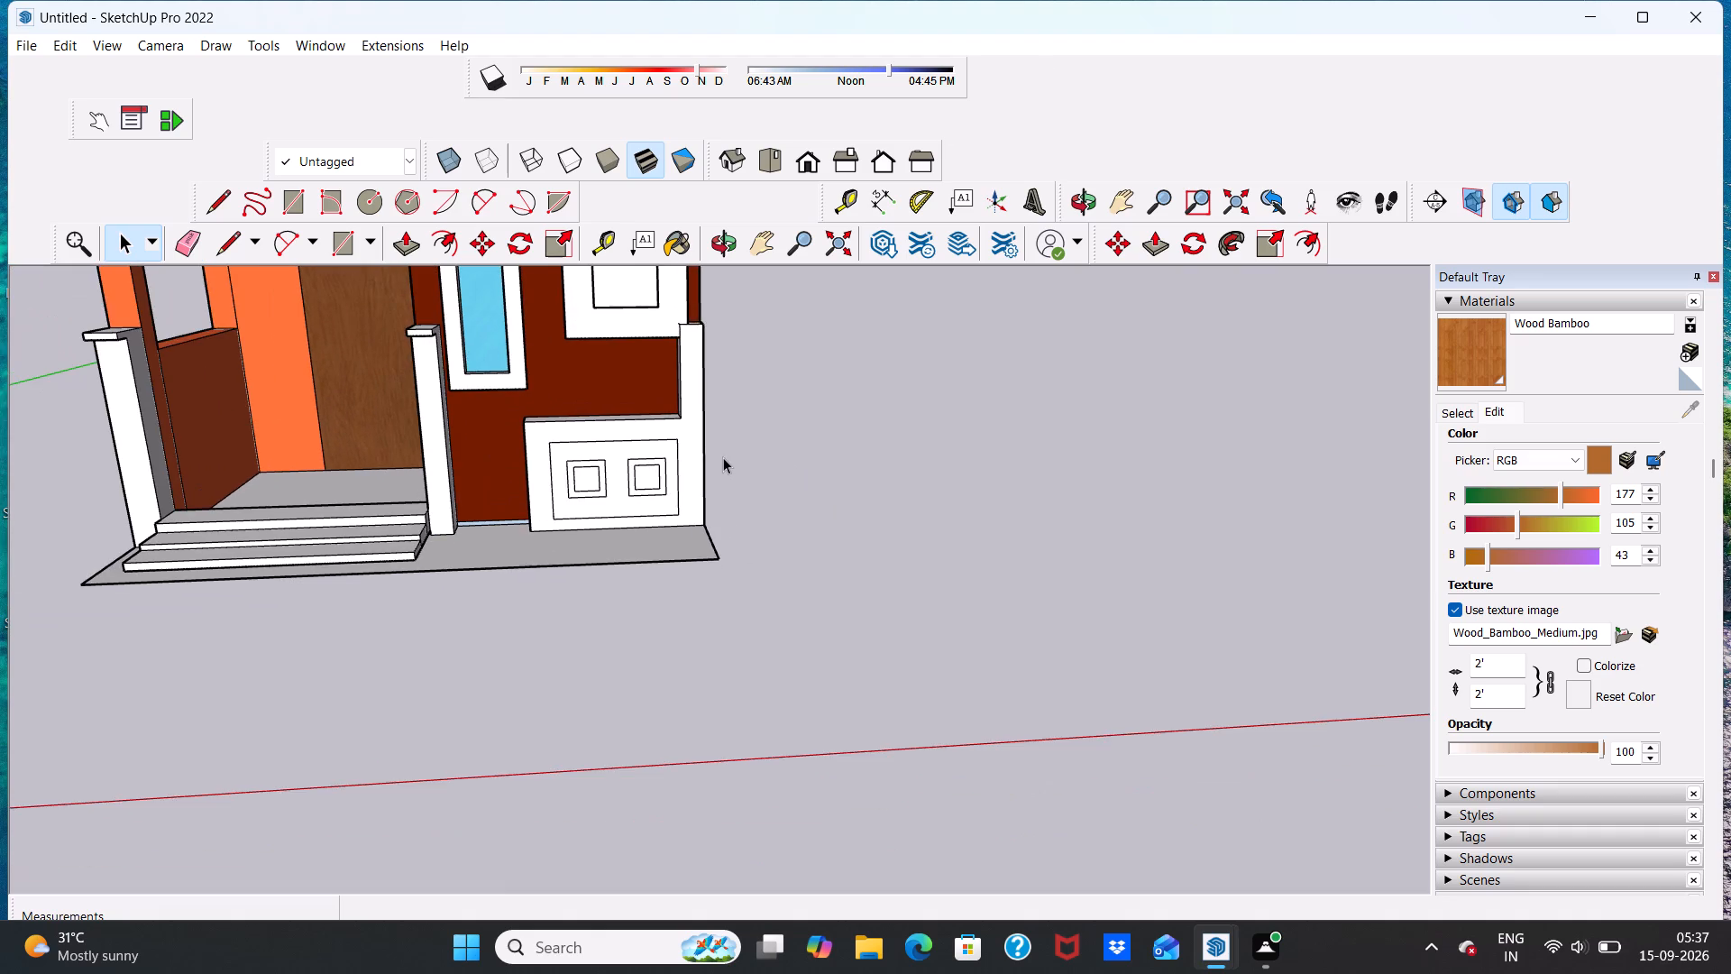
scroll(685, 455, up, 3)
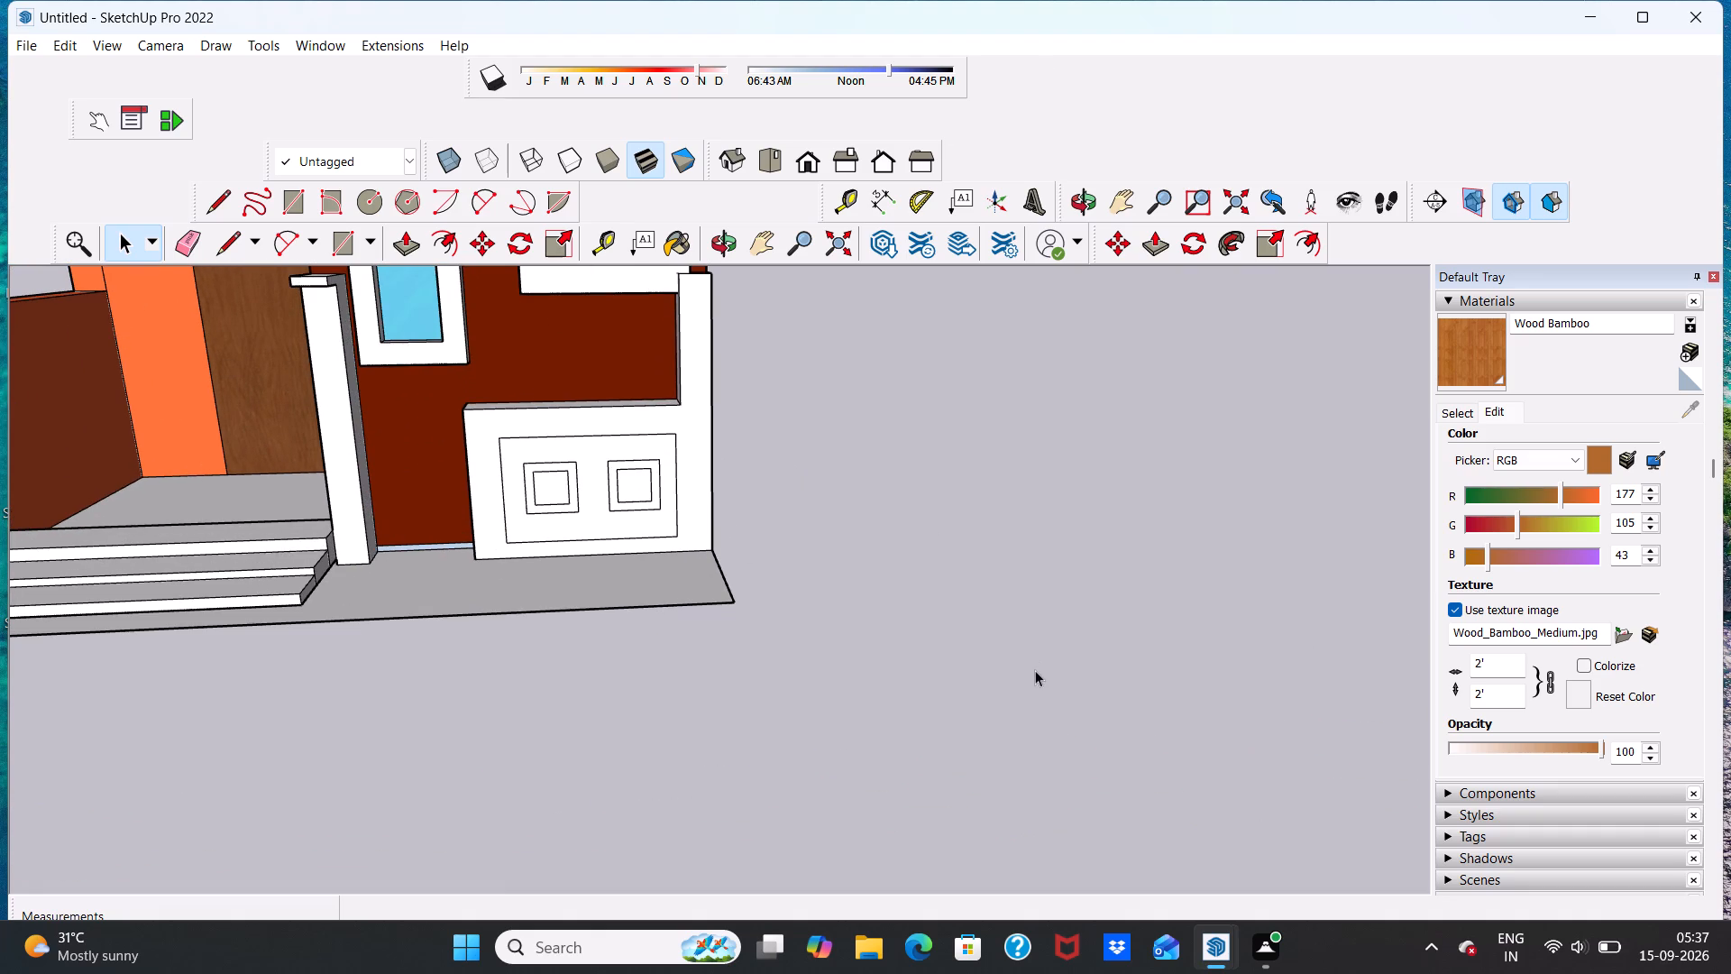
middle_drag(687, 434, 673, 433)
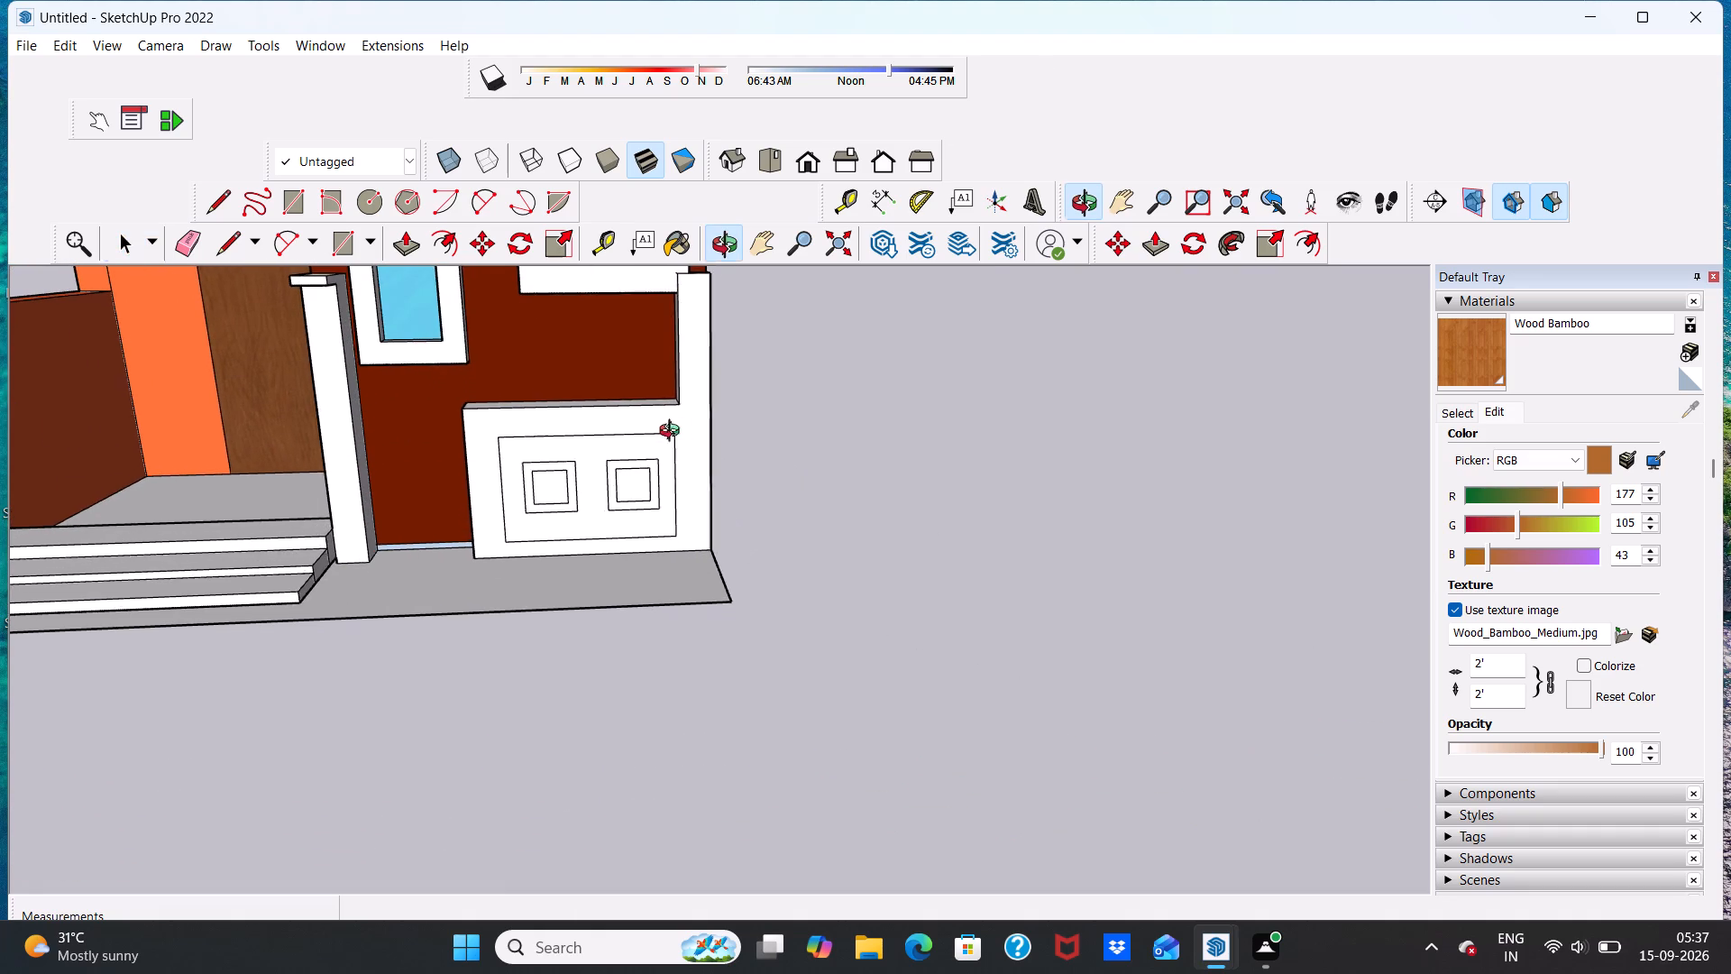
middle_drag(673, 433, 499, 448)
scroll(549, 452, up, 6)
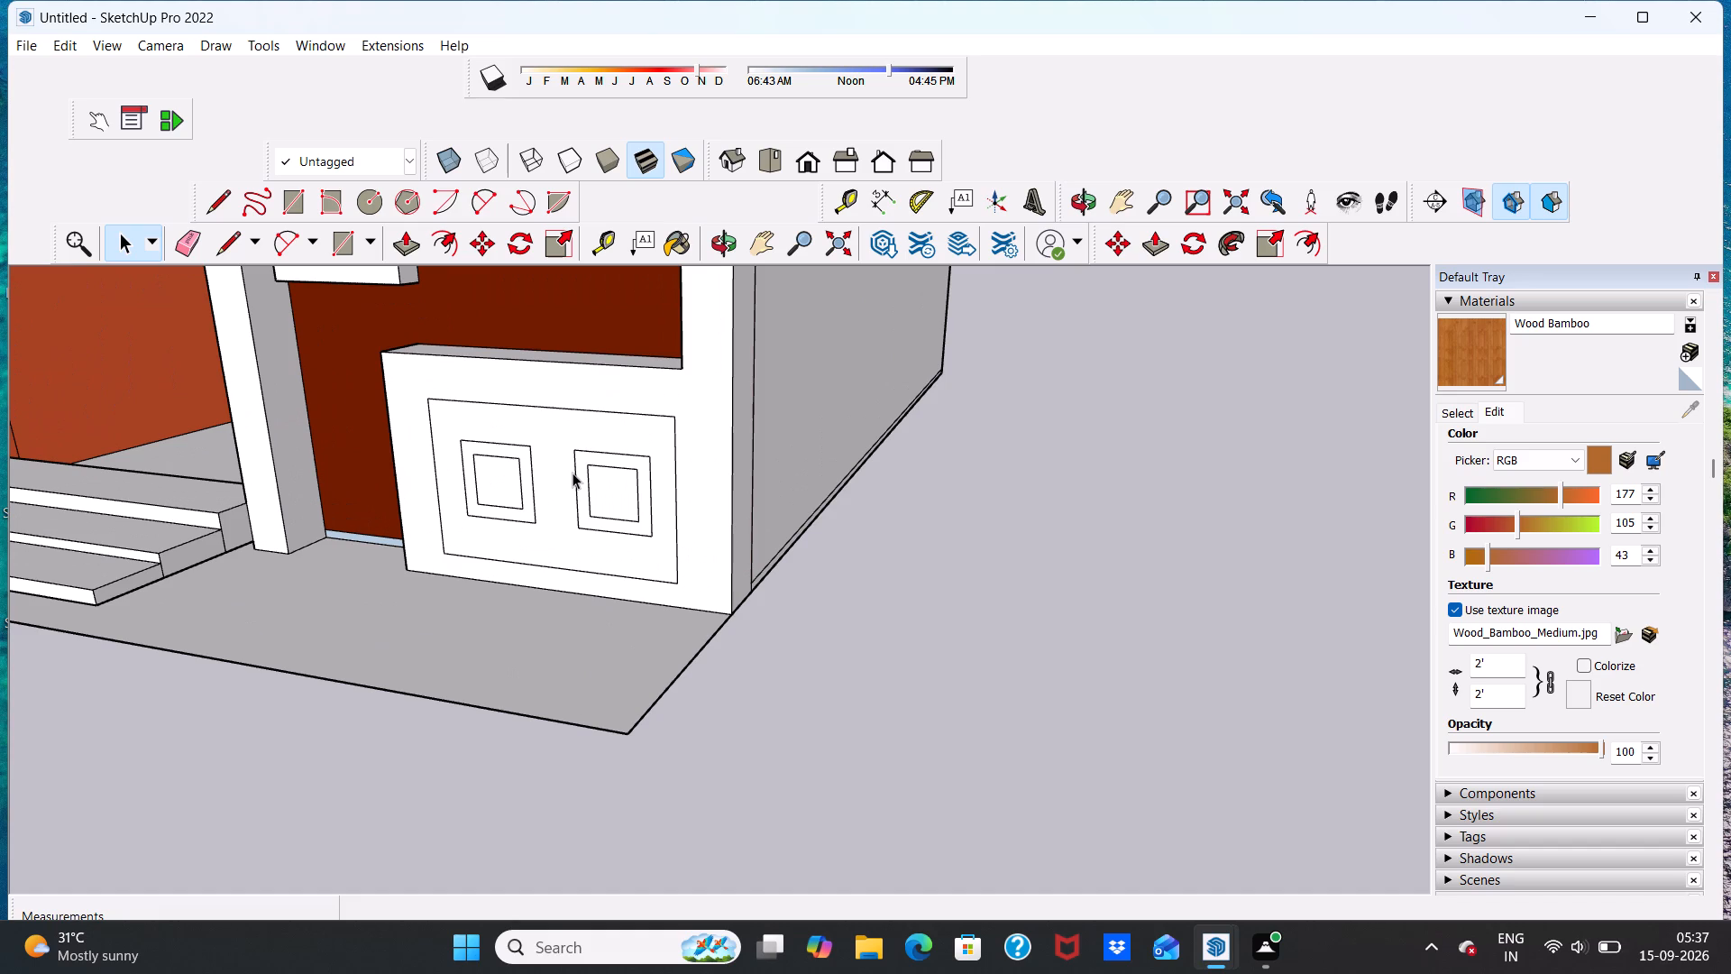
scroll(578, 482, up, 4)
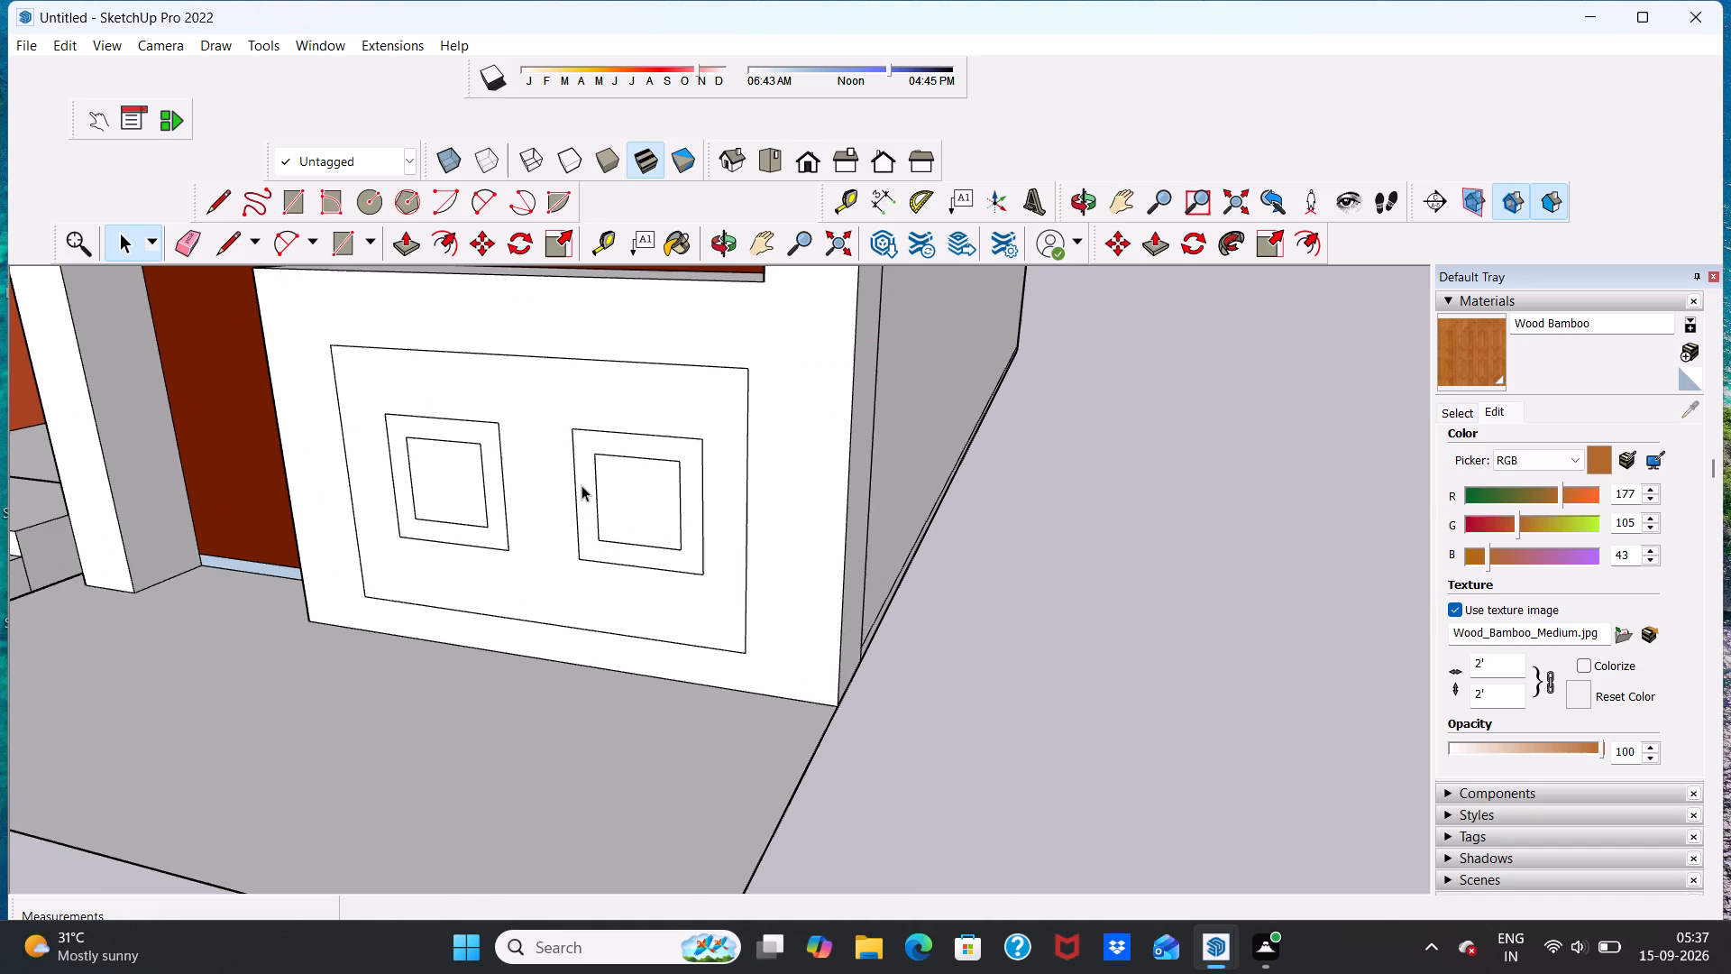
scroll(586, 491, down, 8)
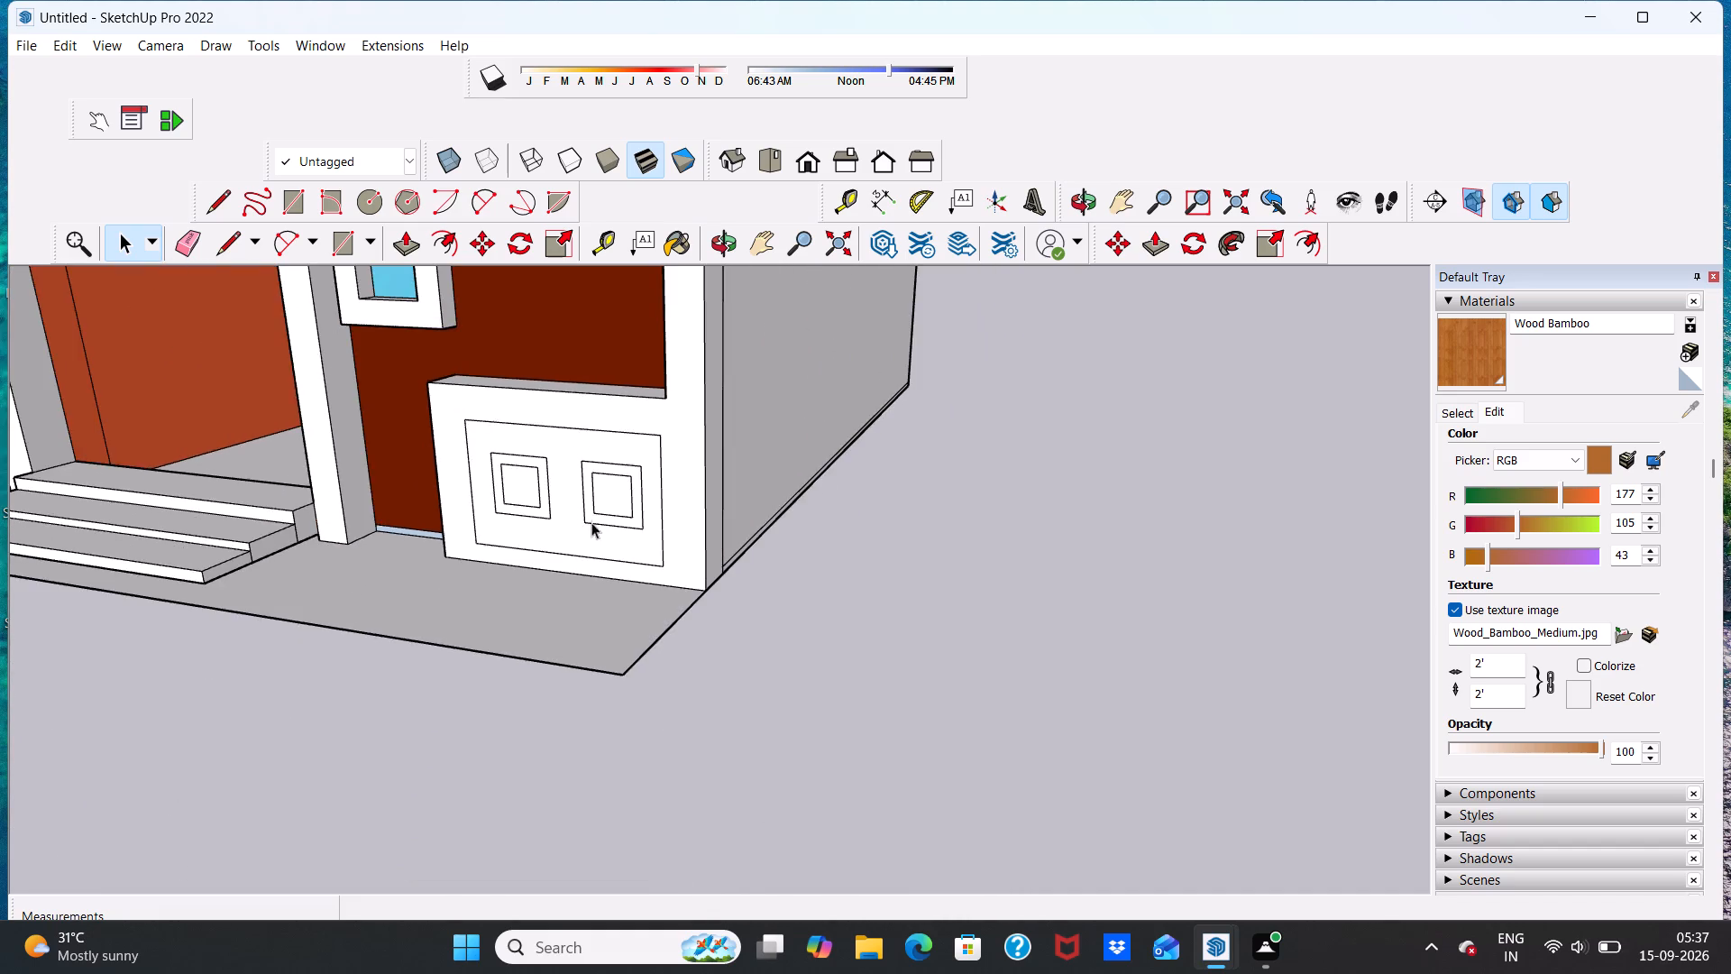
middle_drag(619, 526, 809, 514)
scroll(756, 497, down, 5)
middle_drag(722, 522, 715, 446)
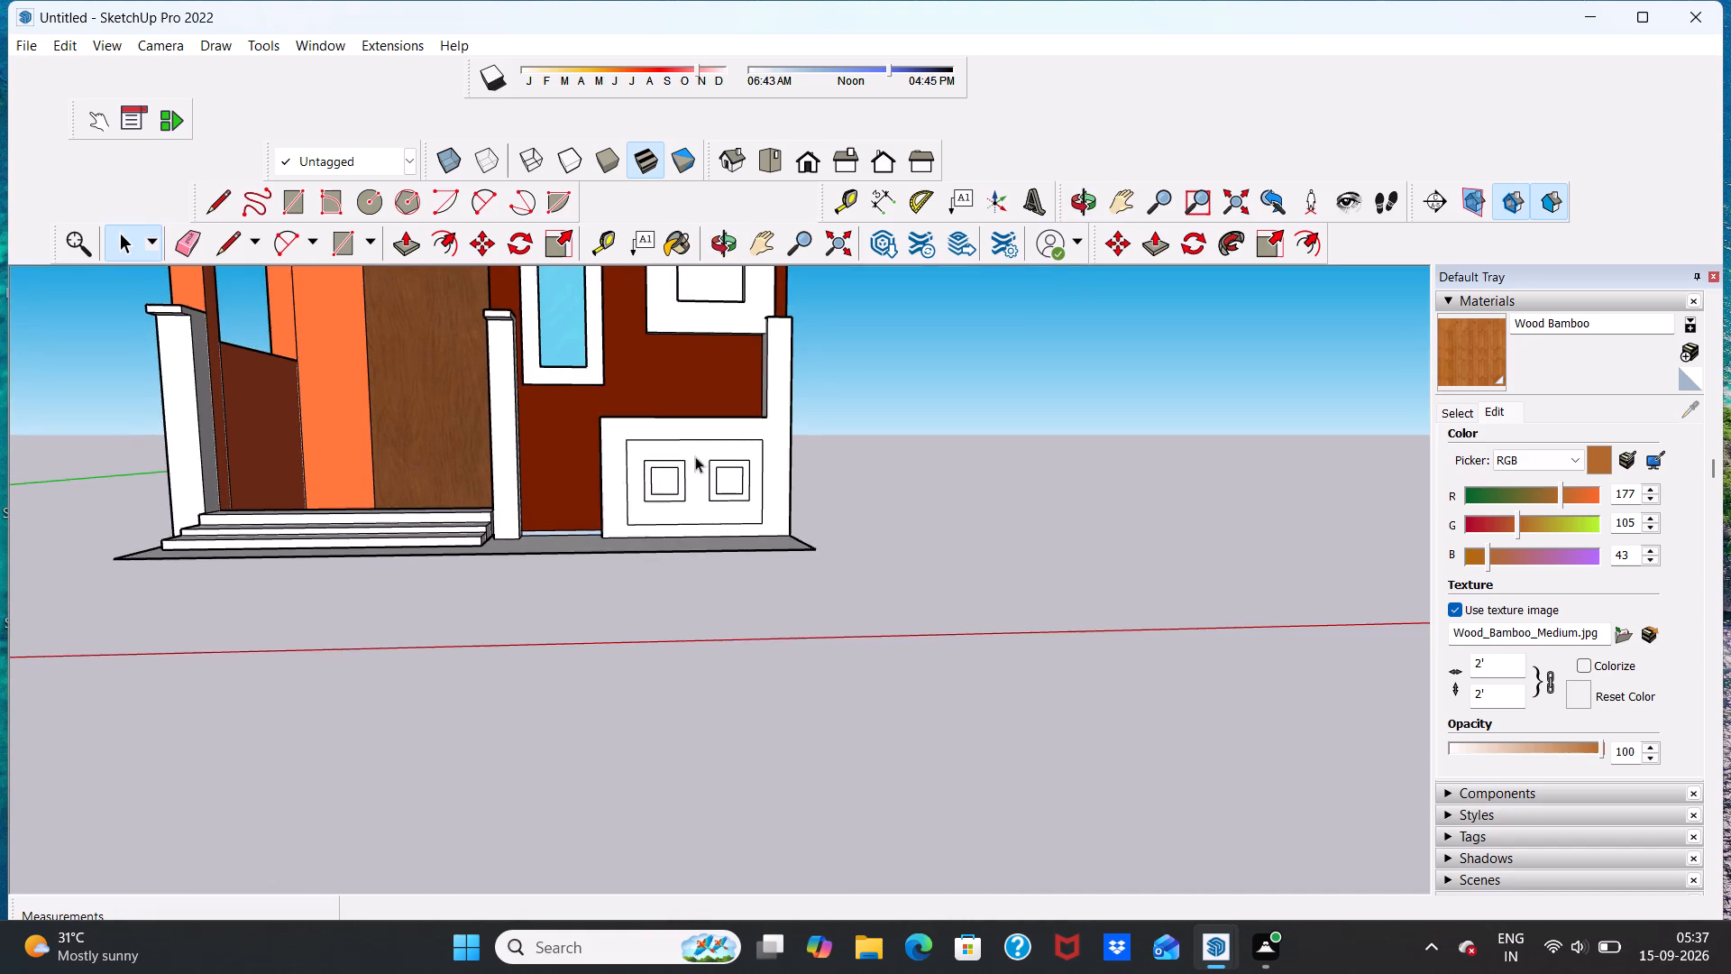
Push/Pull the rectangular face surrounding the two squares outward about 15/16" from the low wall.
middle_drag(649, 469, 582, 508)
scroll(666, 483, up, 7)
middle_drag(702, 508, 691, 511)
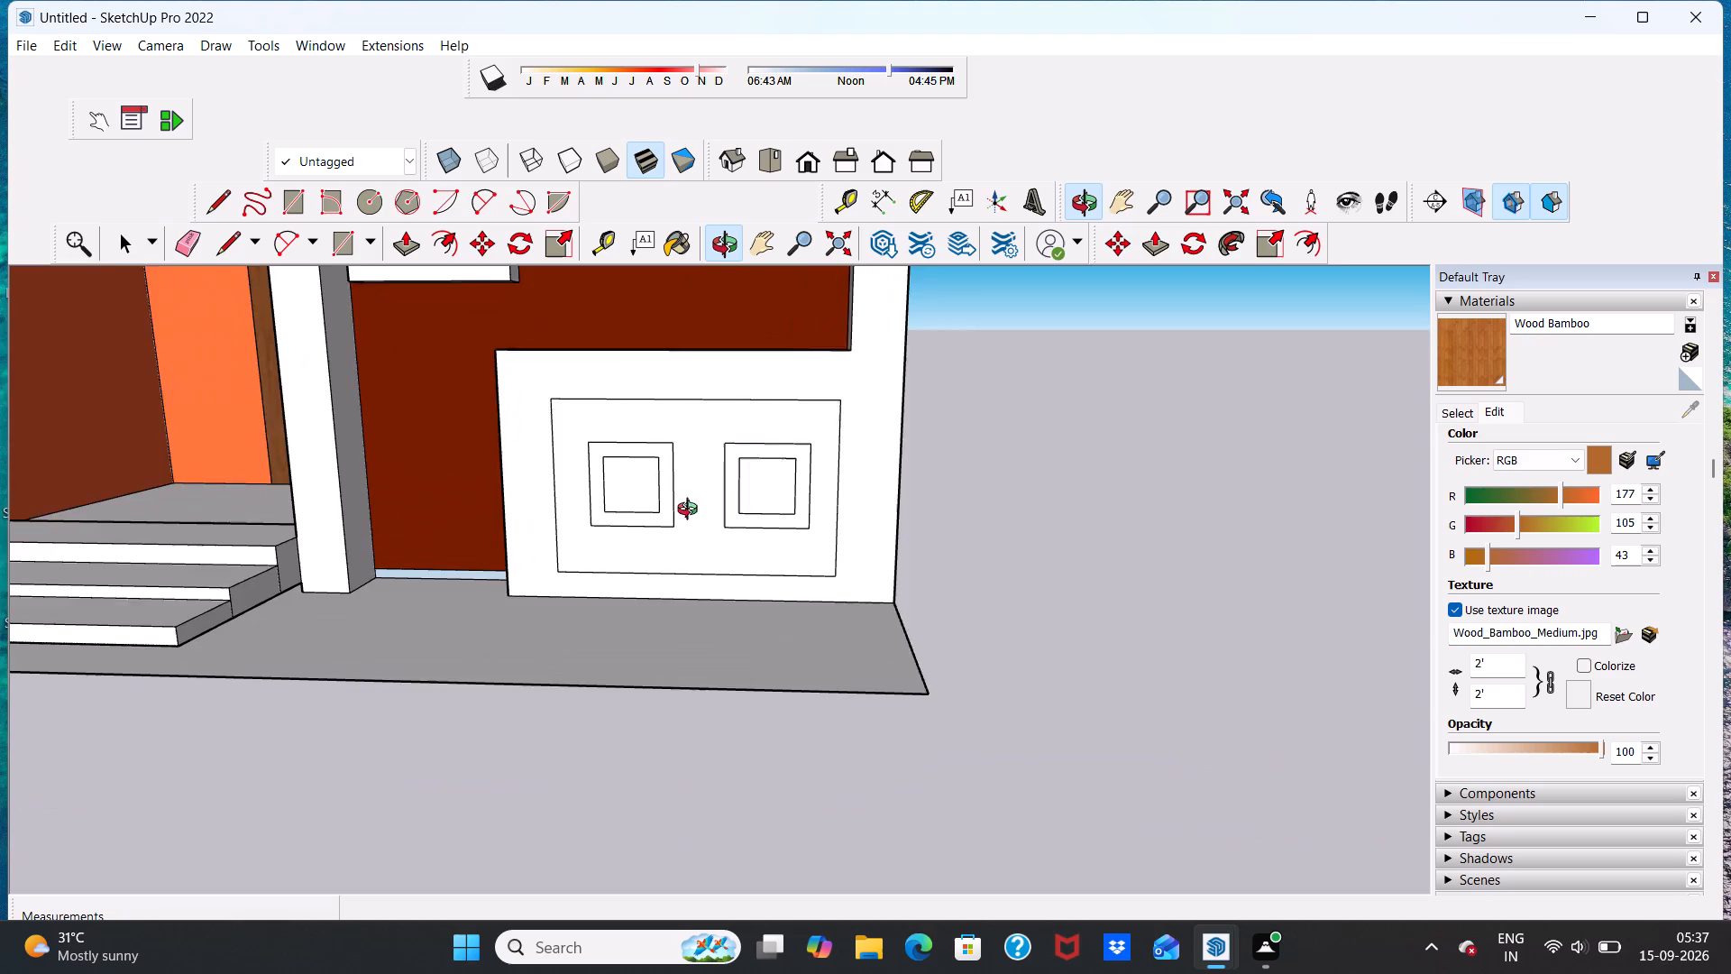
middle_drag(691, 511, 508, 528)
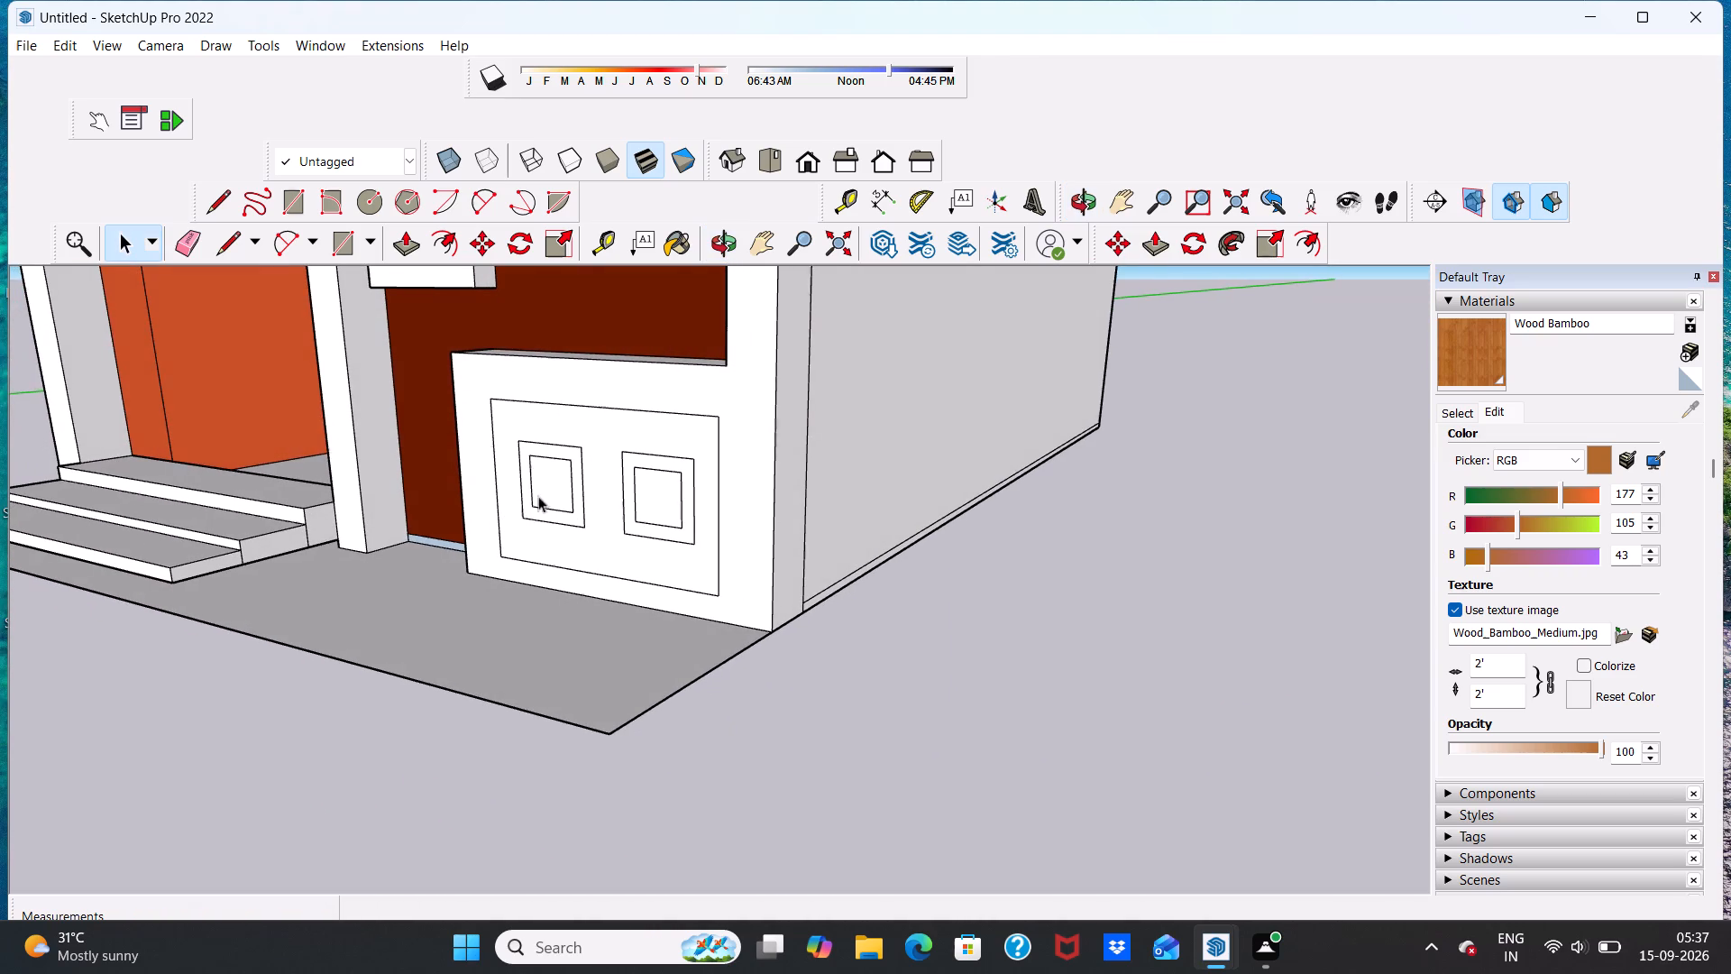
scroll(607, 456, up, 4)
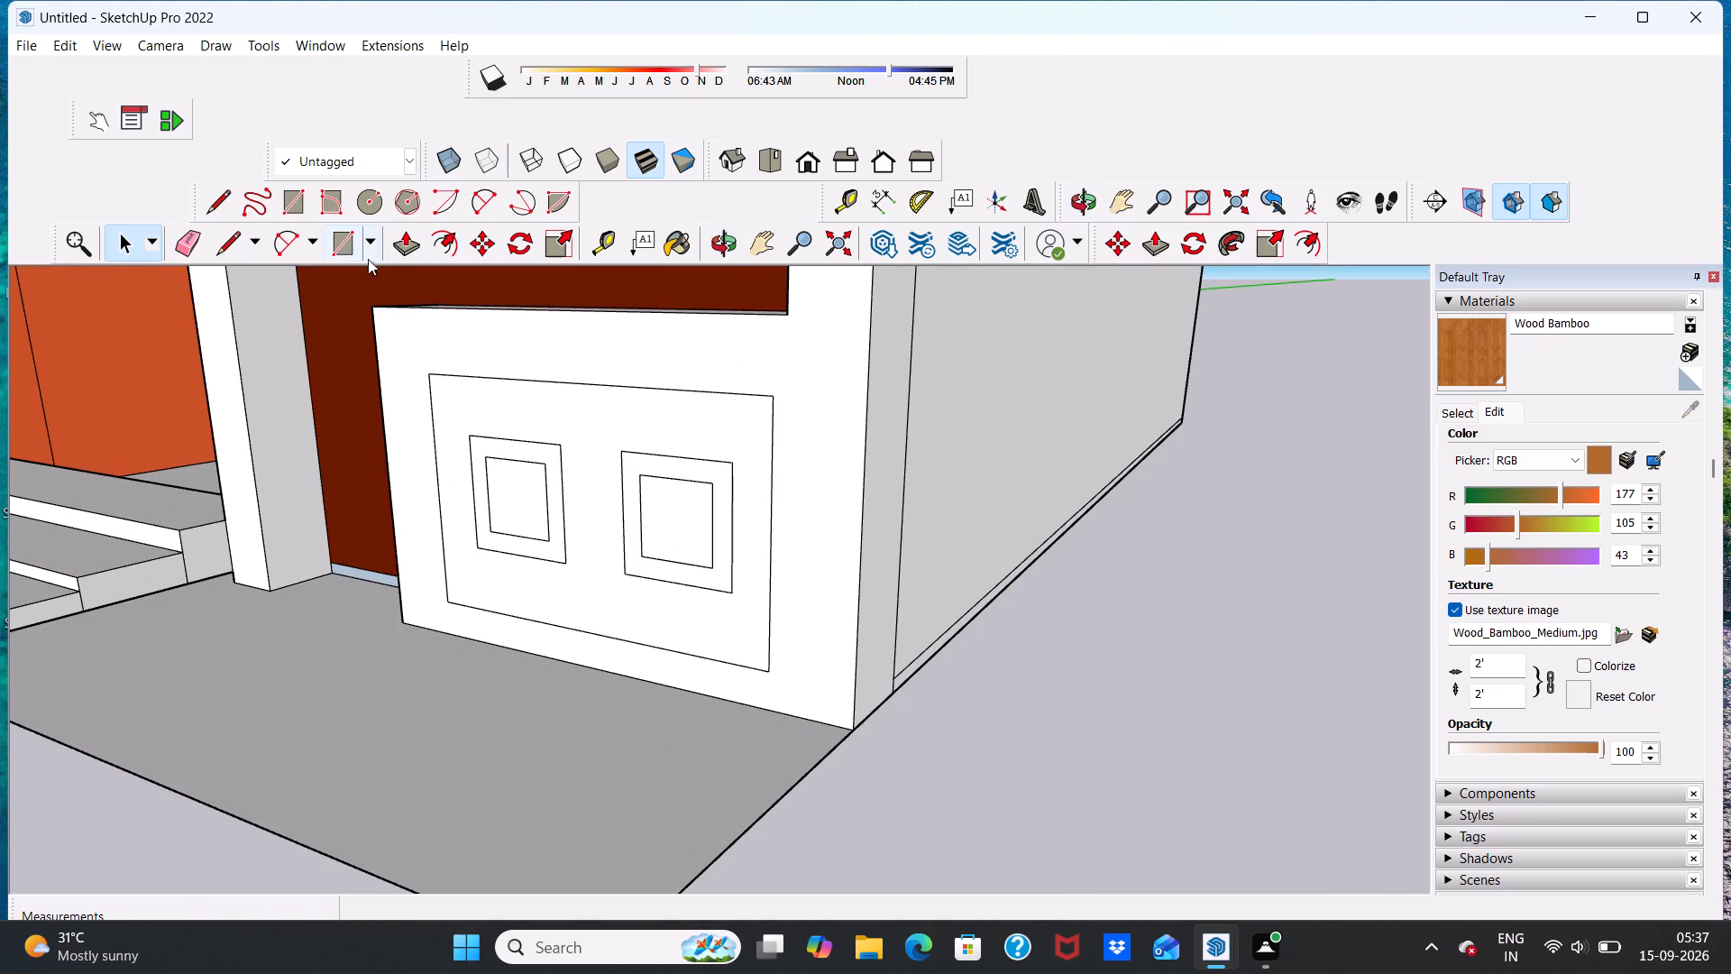
click(404, 235)
scroll(710, 447, up, 2)
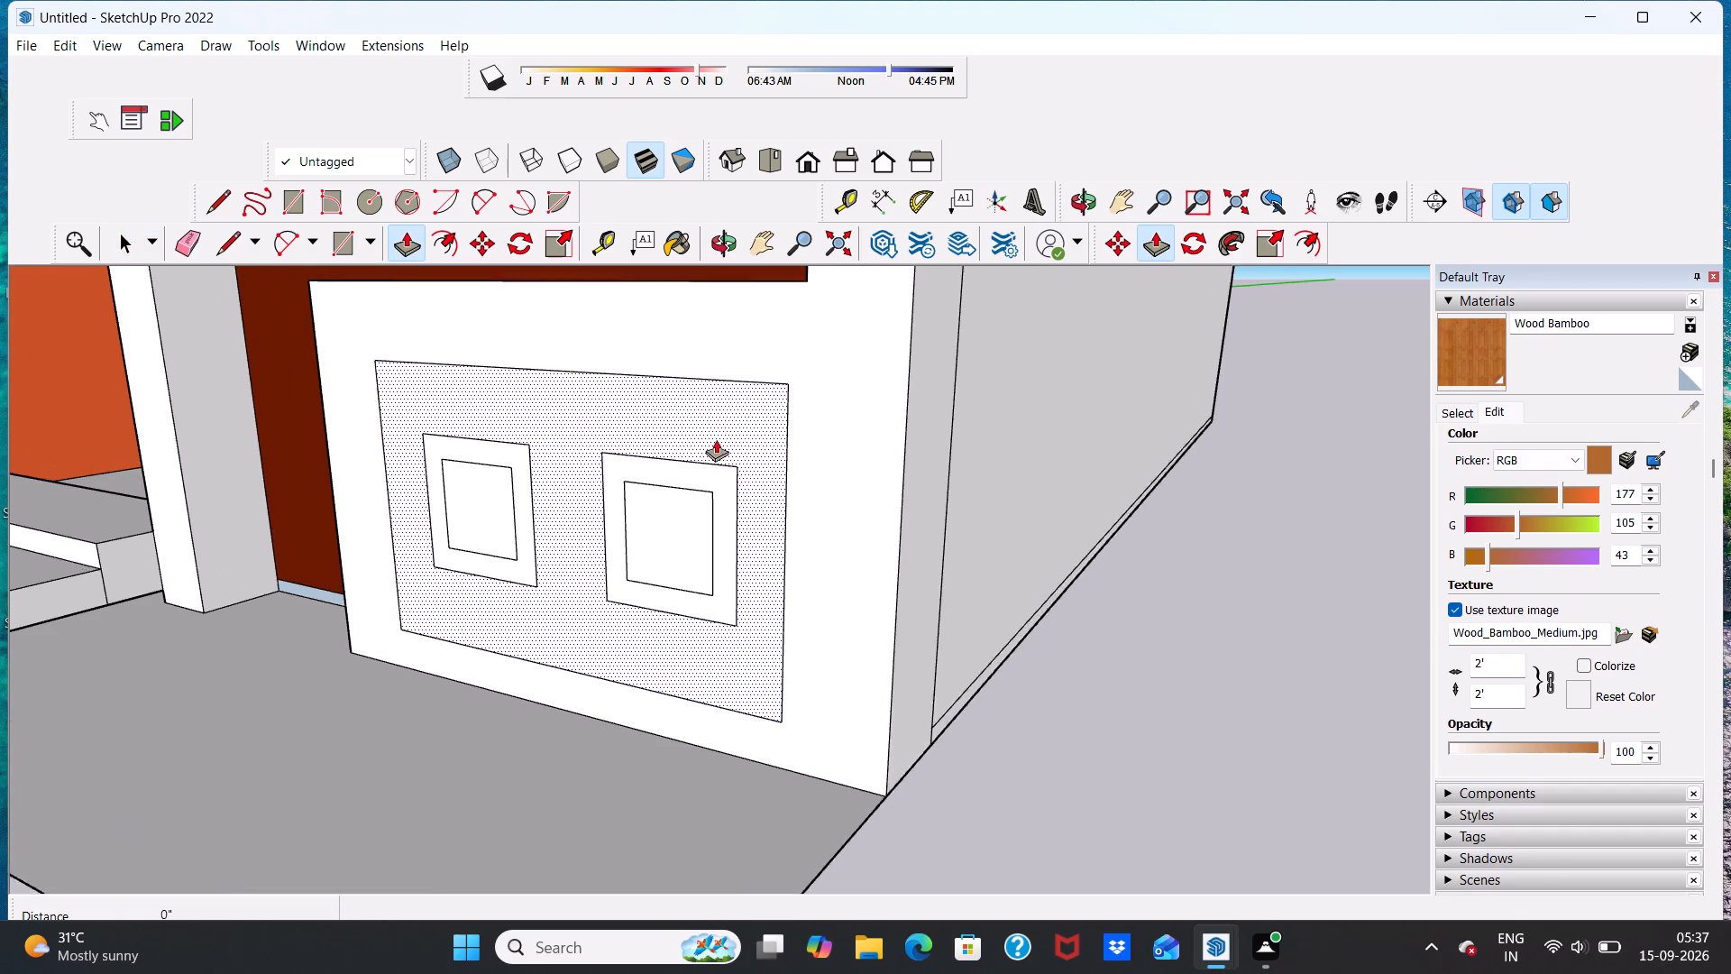
scroll(716, 439, up, 1)
click(753, 433)
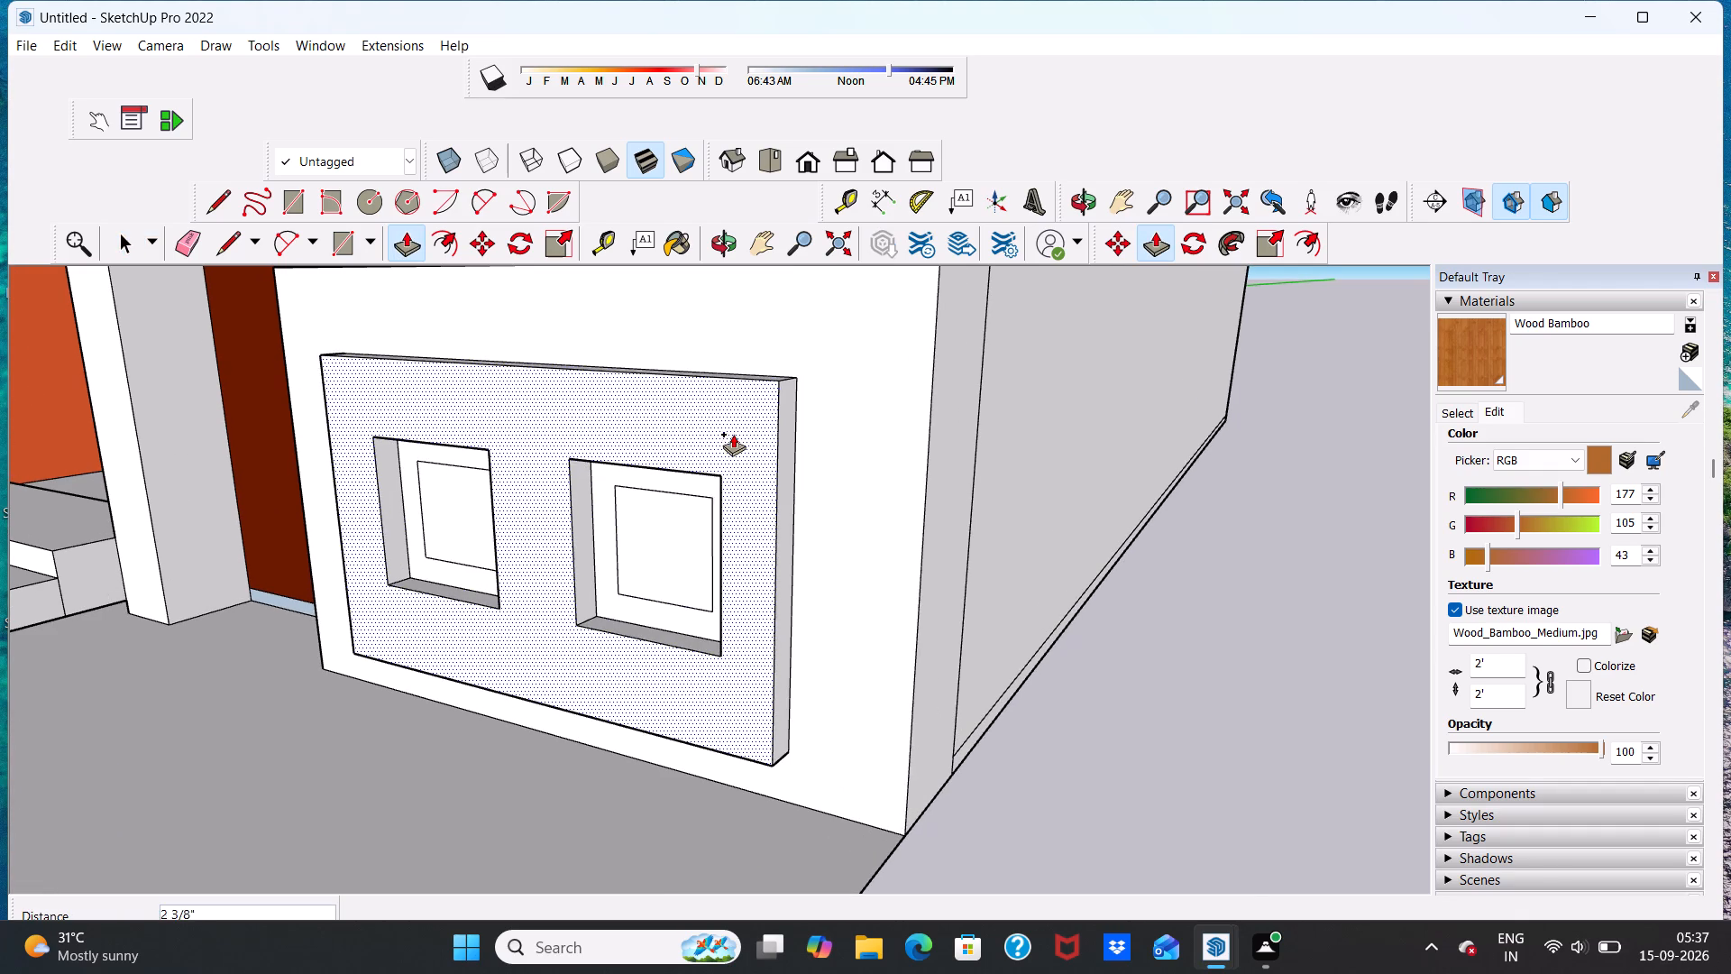
click(742, 419)
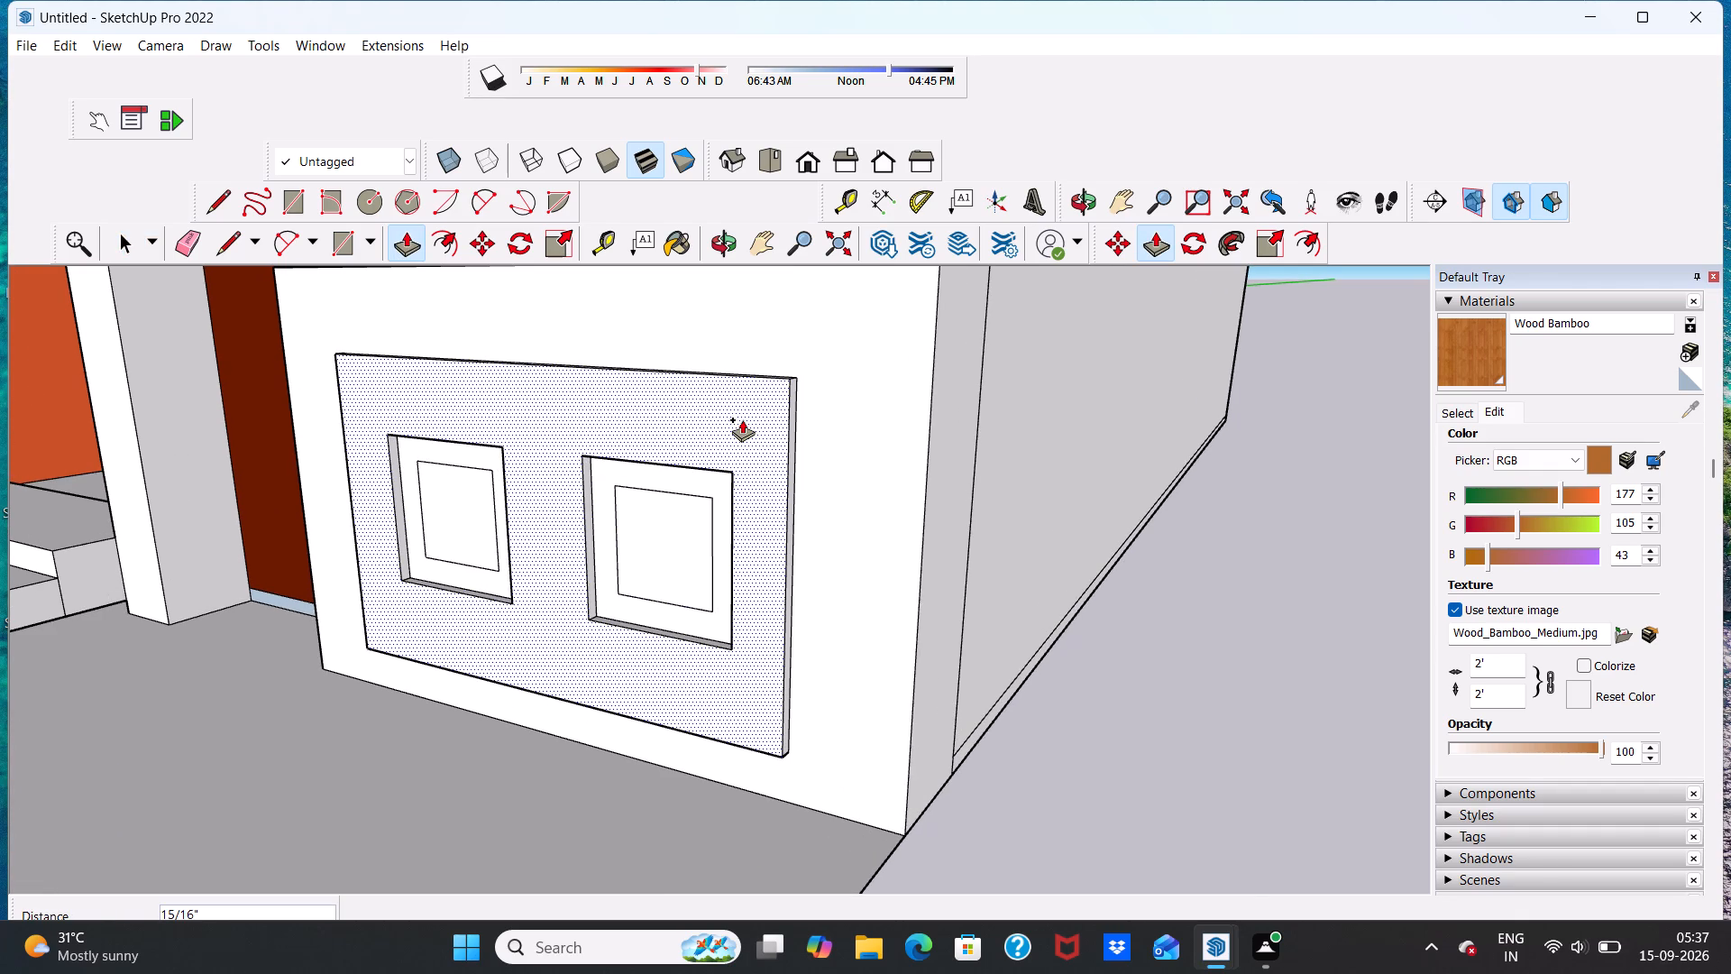
key(space)
Examine the low wall's raised panel and its two square recesses from the front and above.
middle_drag(729, 614, 941, 556)
scroll(728, 588, down, 4)
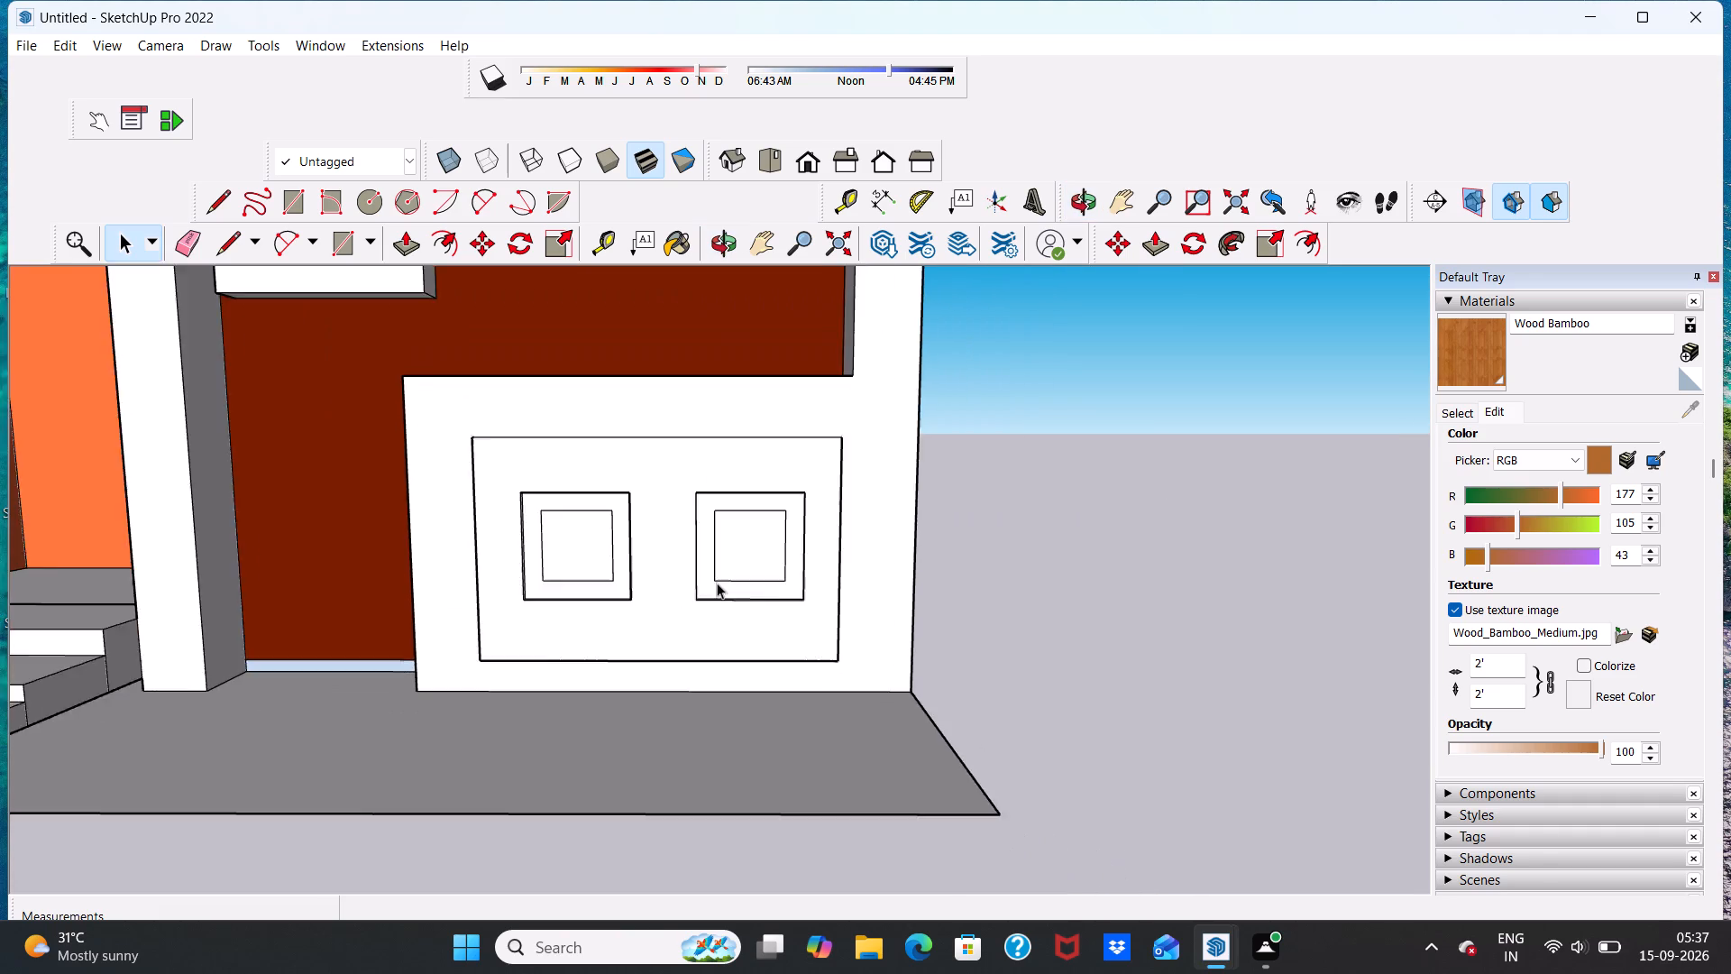
scroll(717, 583, down, 3)
middle_drag(725, 573, 709, 756)
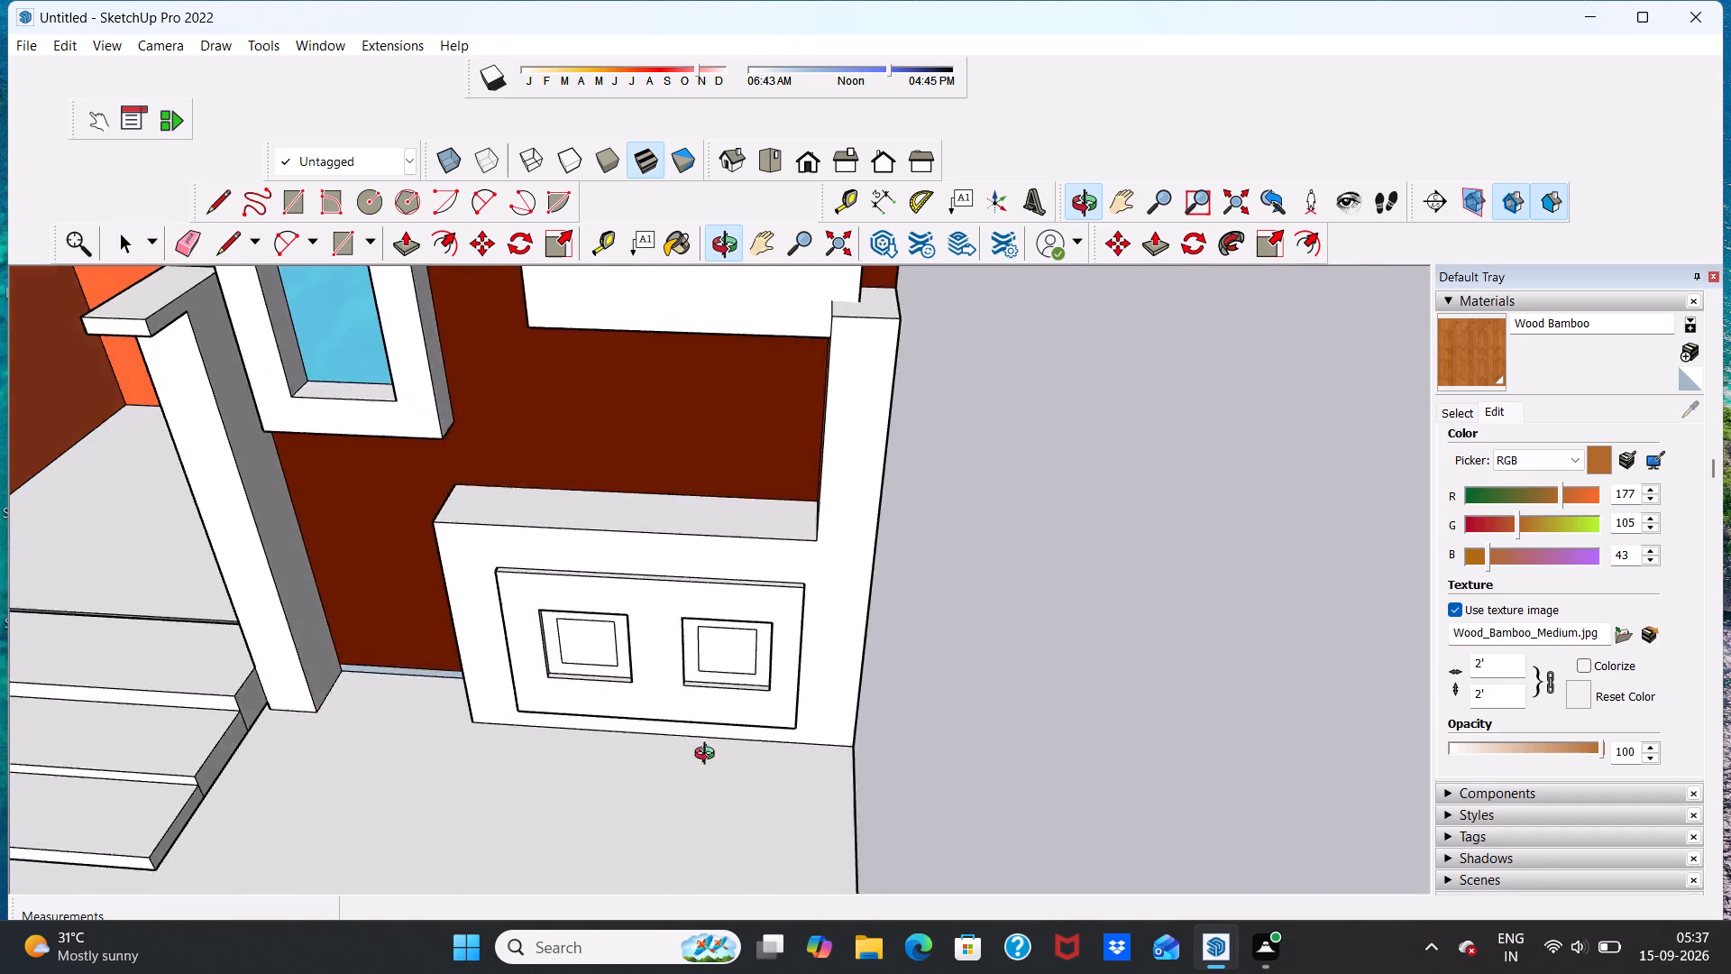
middle_drag(709, 756, 678, 585)
scroll(617, 616, up, 2)
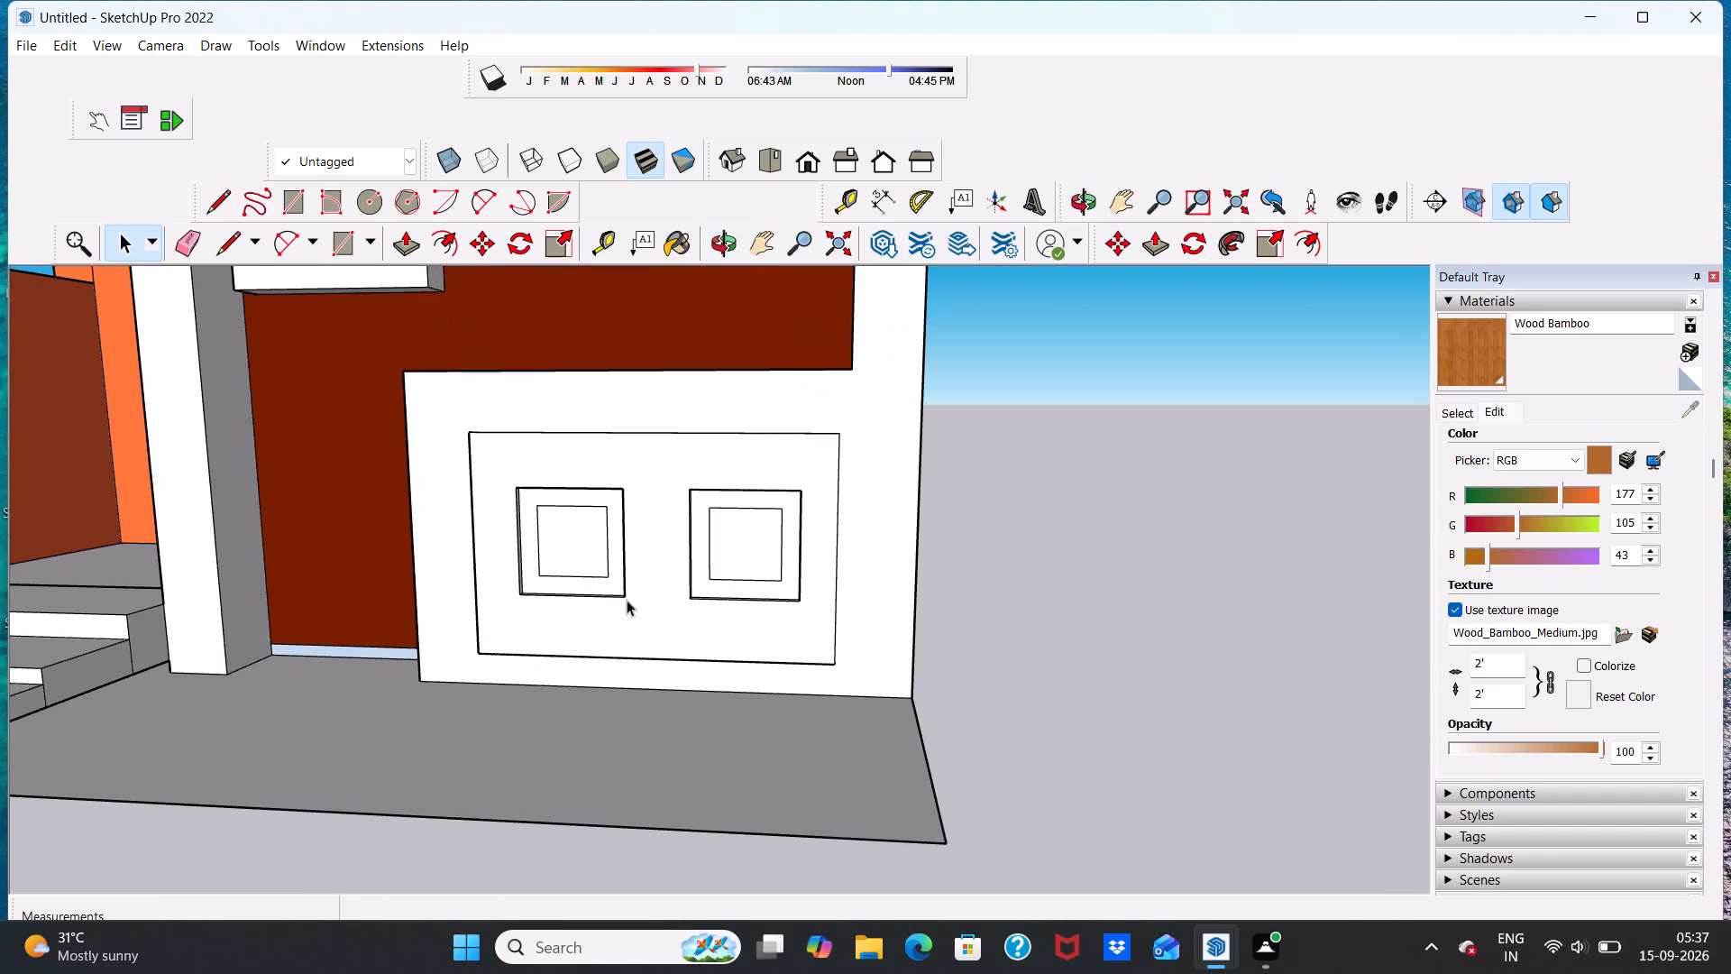
scroll(617, 605, down, 4)
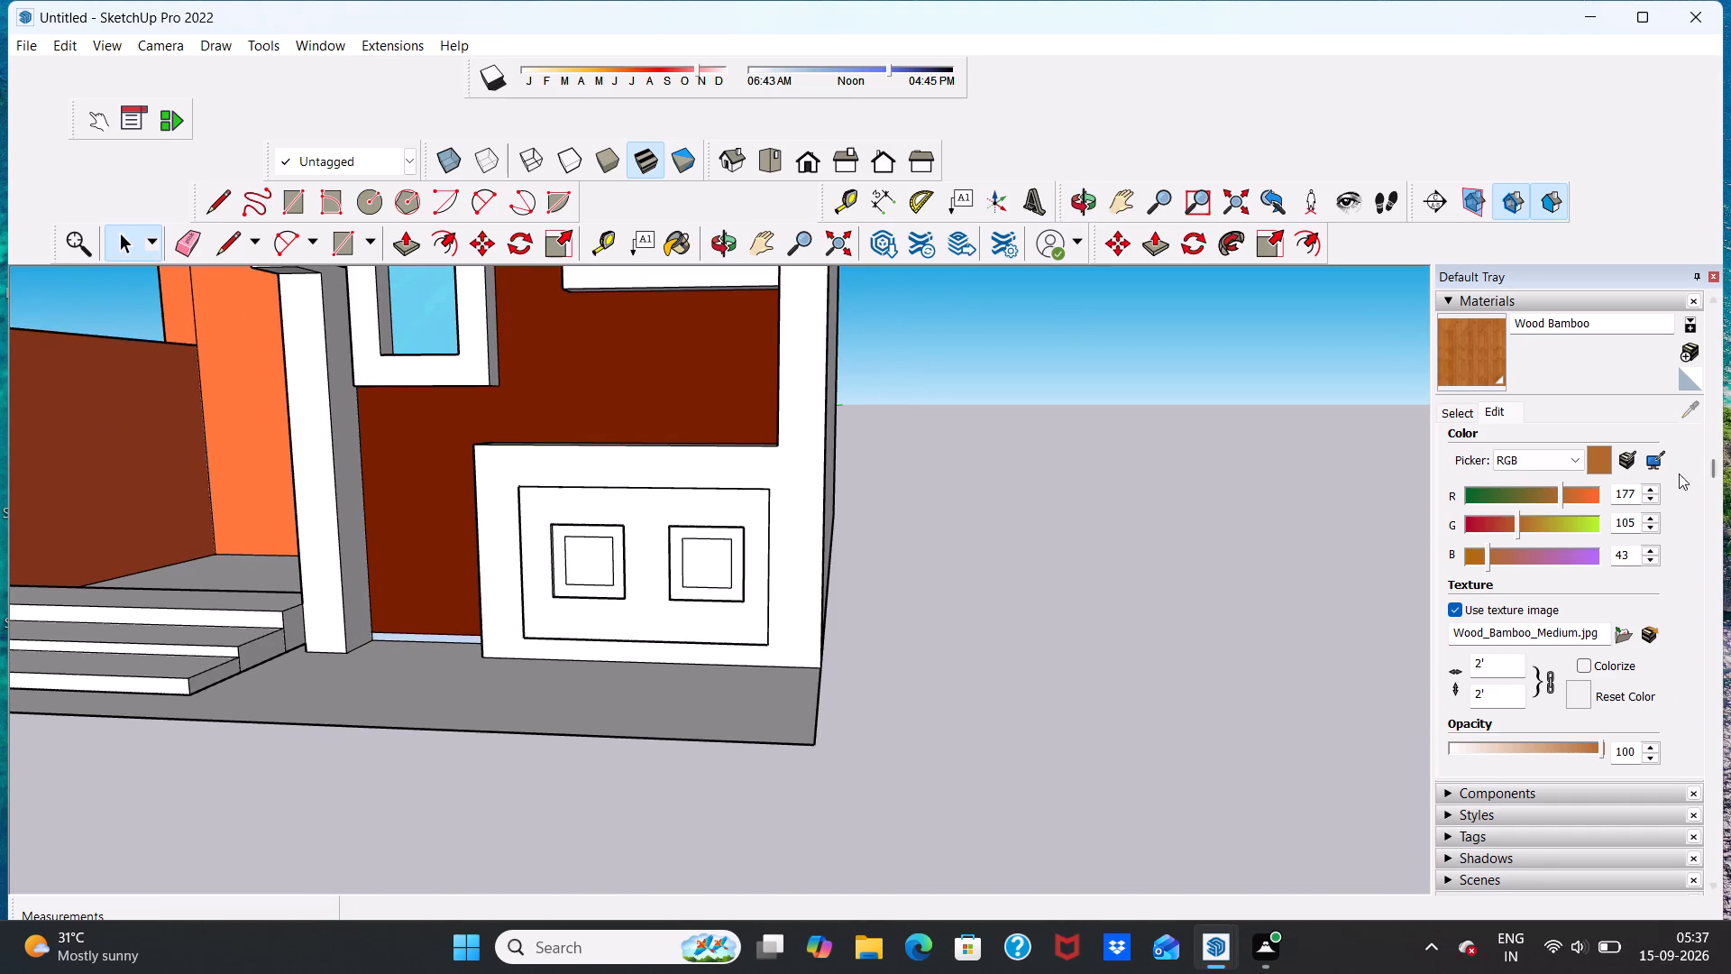
Collapse the Materials section of the tray.
click(1570, 462)
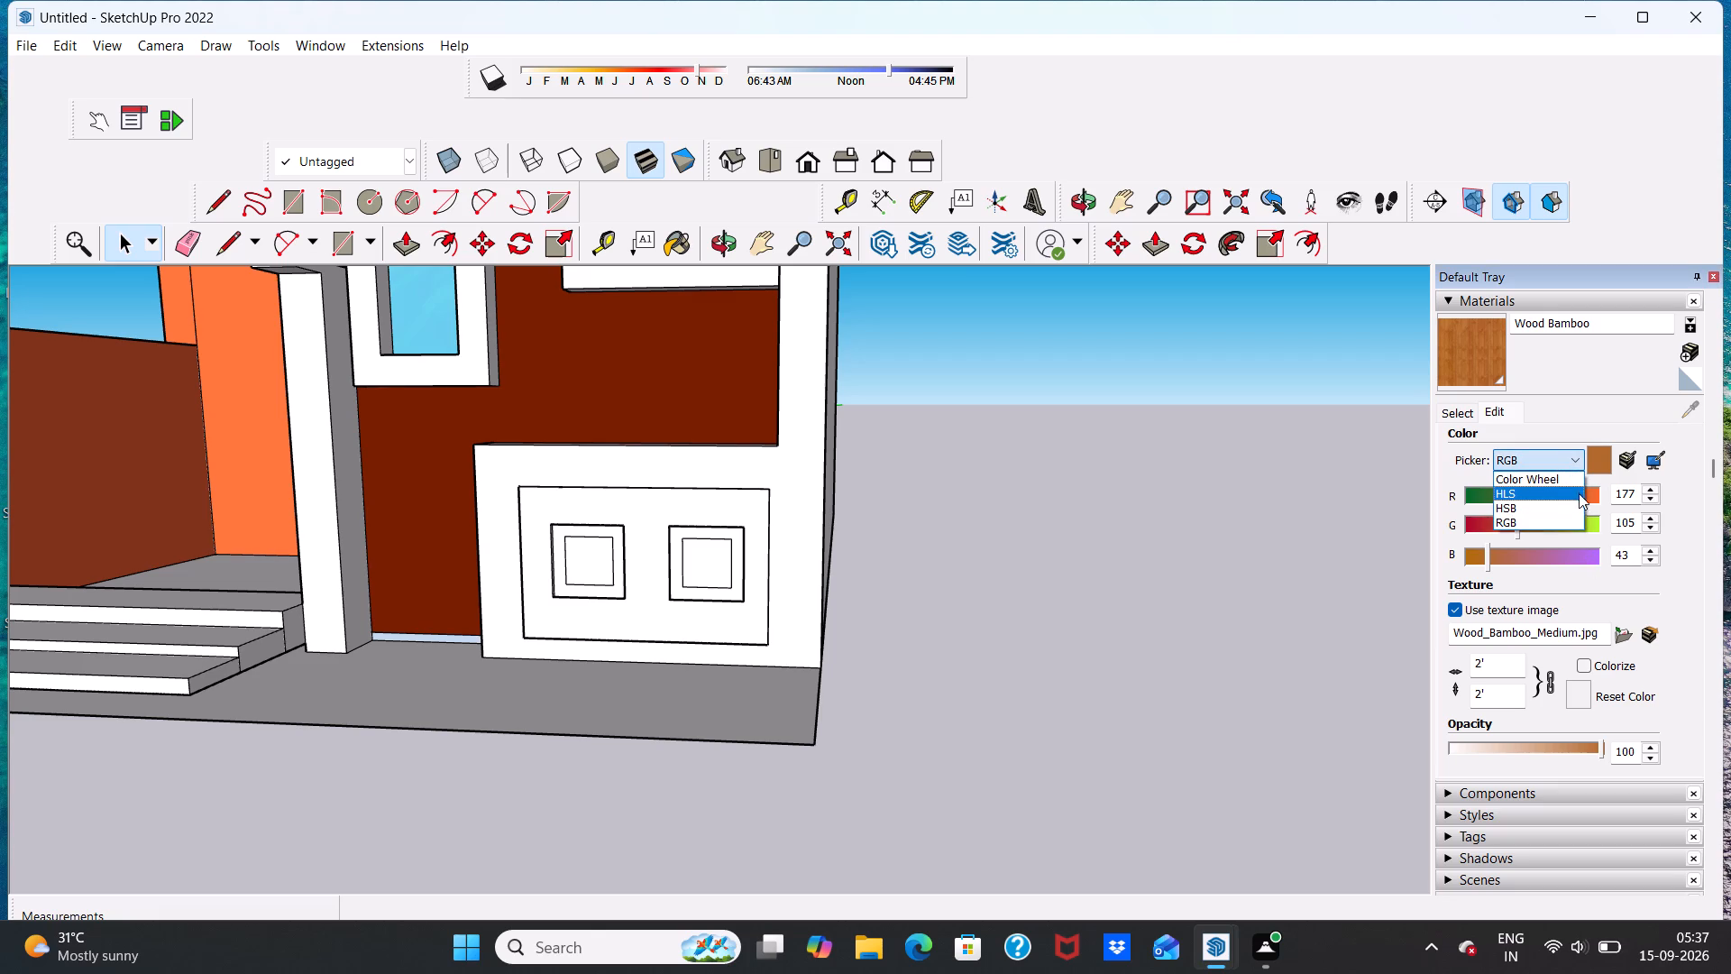
scroll(1541, 746, down, 5)
scroll(1566, 728, up, 5)
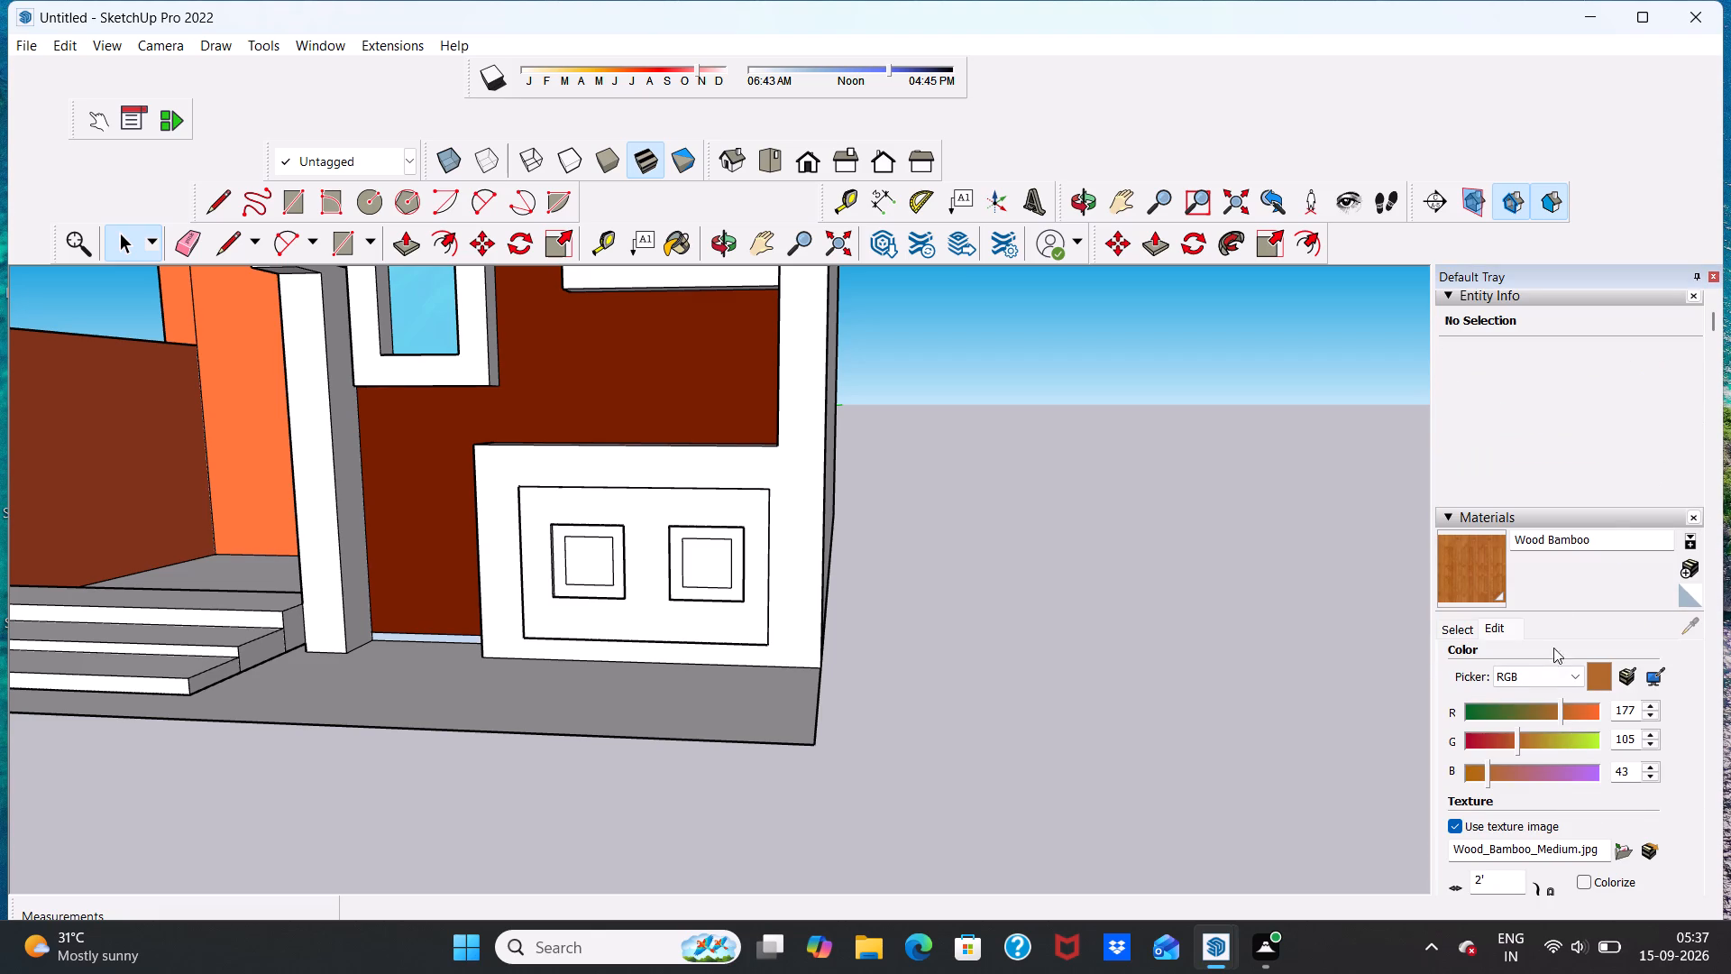
click(1608, 542)
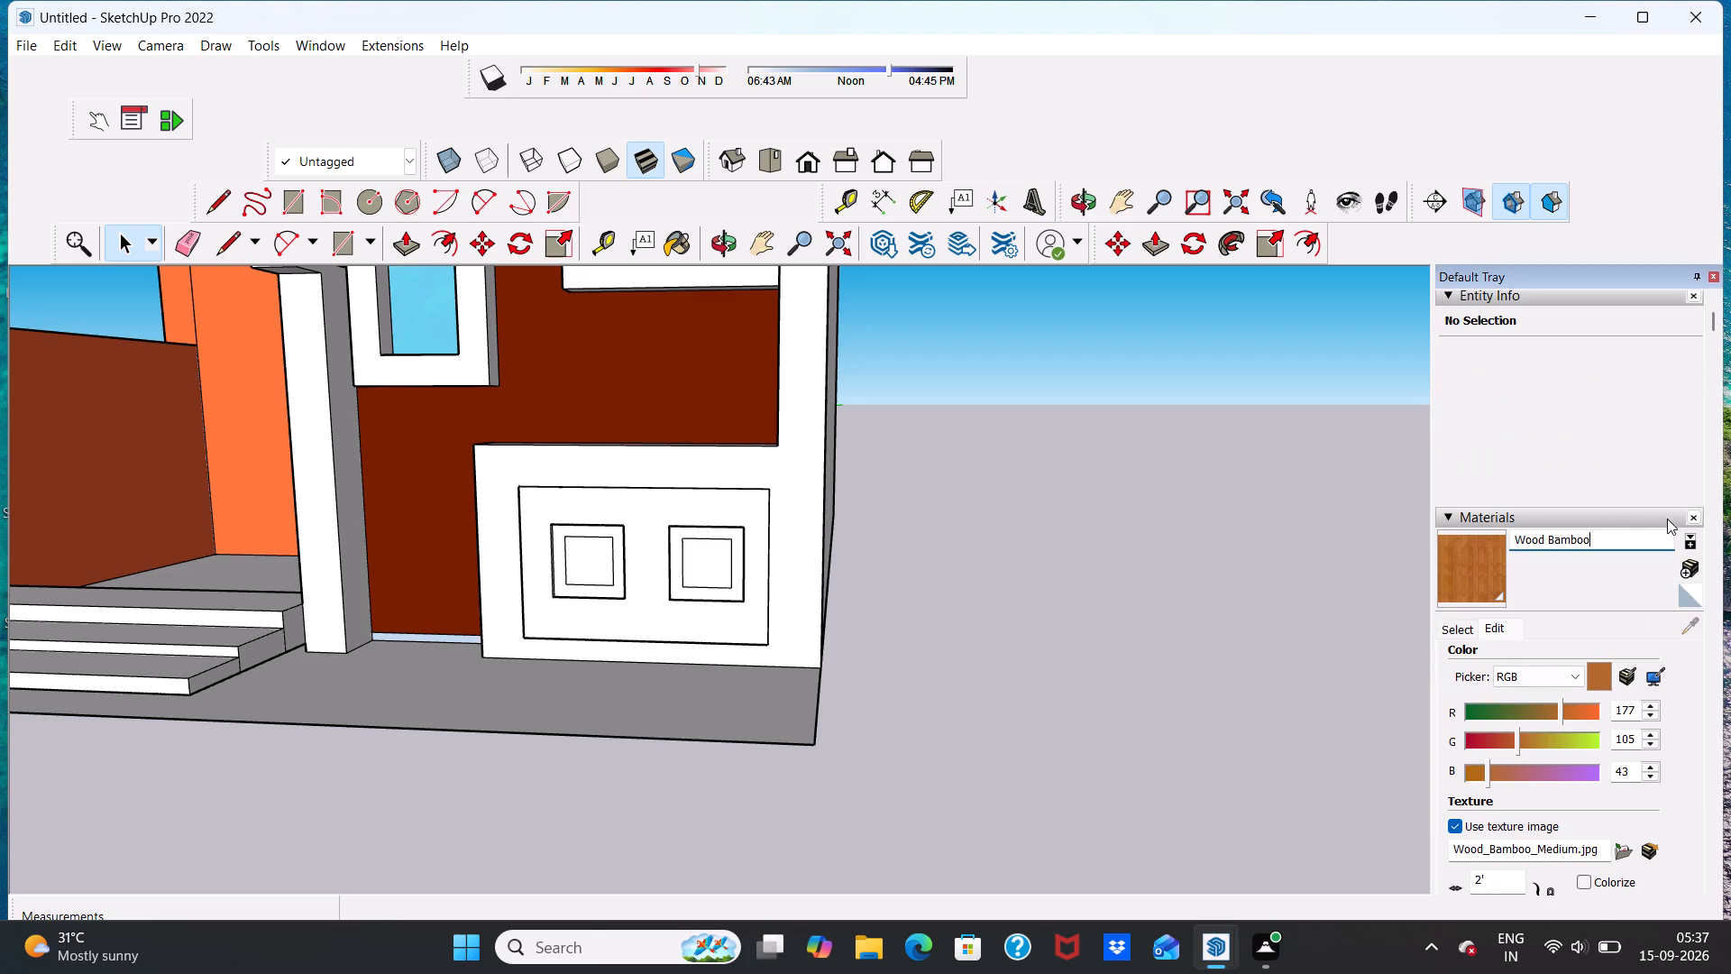
click(1668, 517)
click(1520, 519)
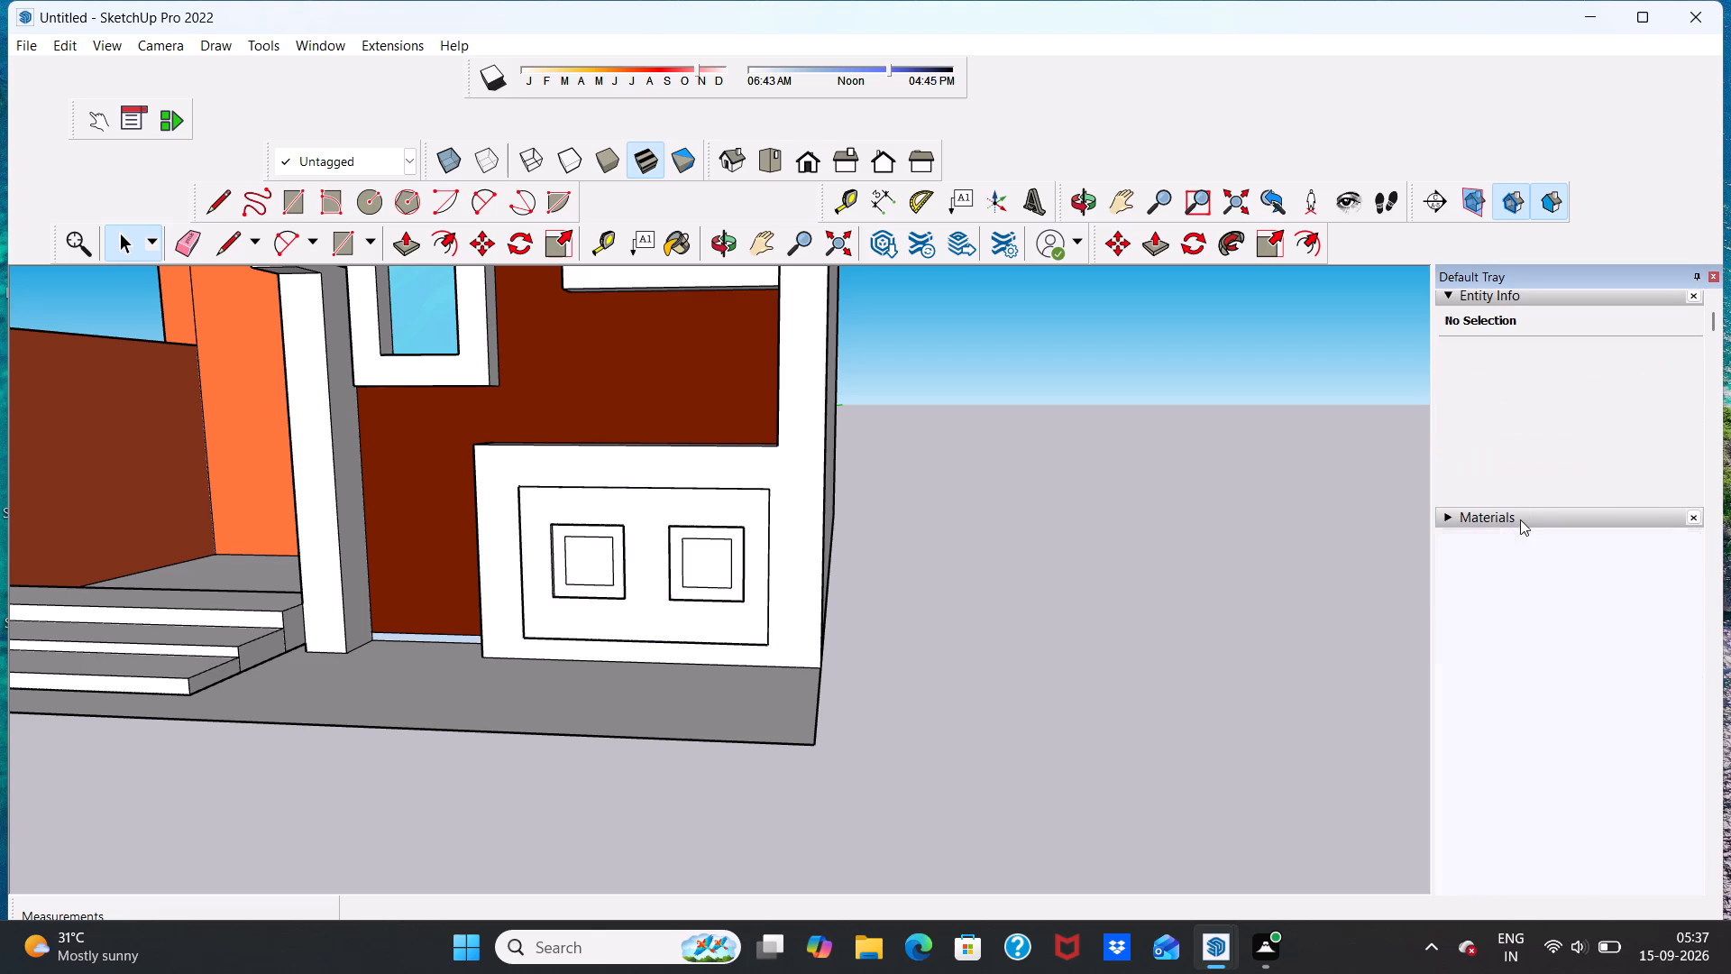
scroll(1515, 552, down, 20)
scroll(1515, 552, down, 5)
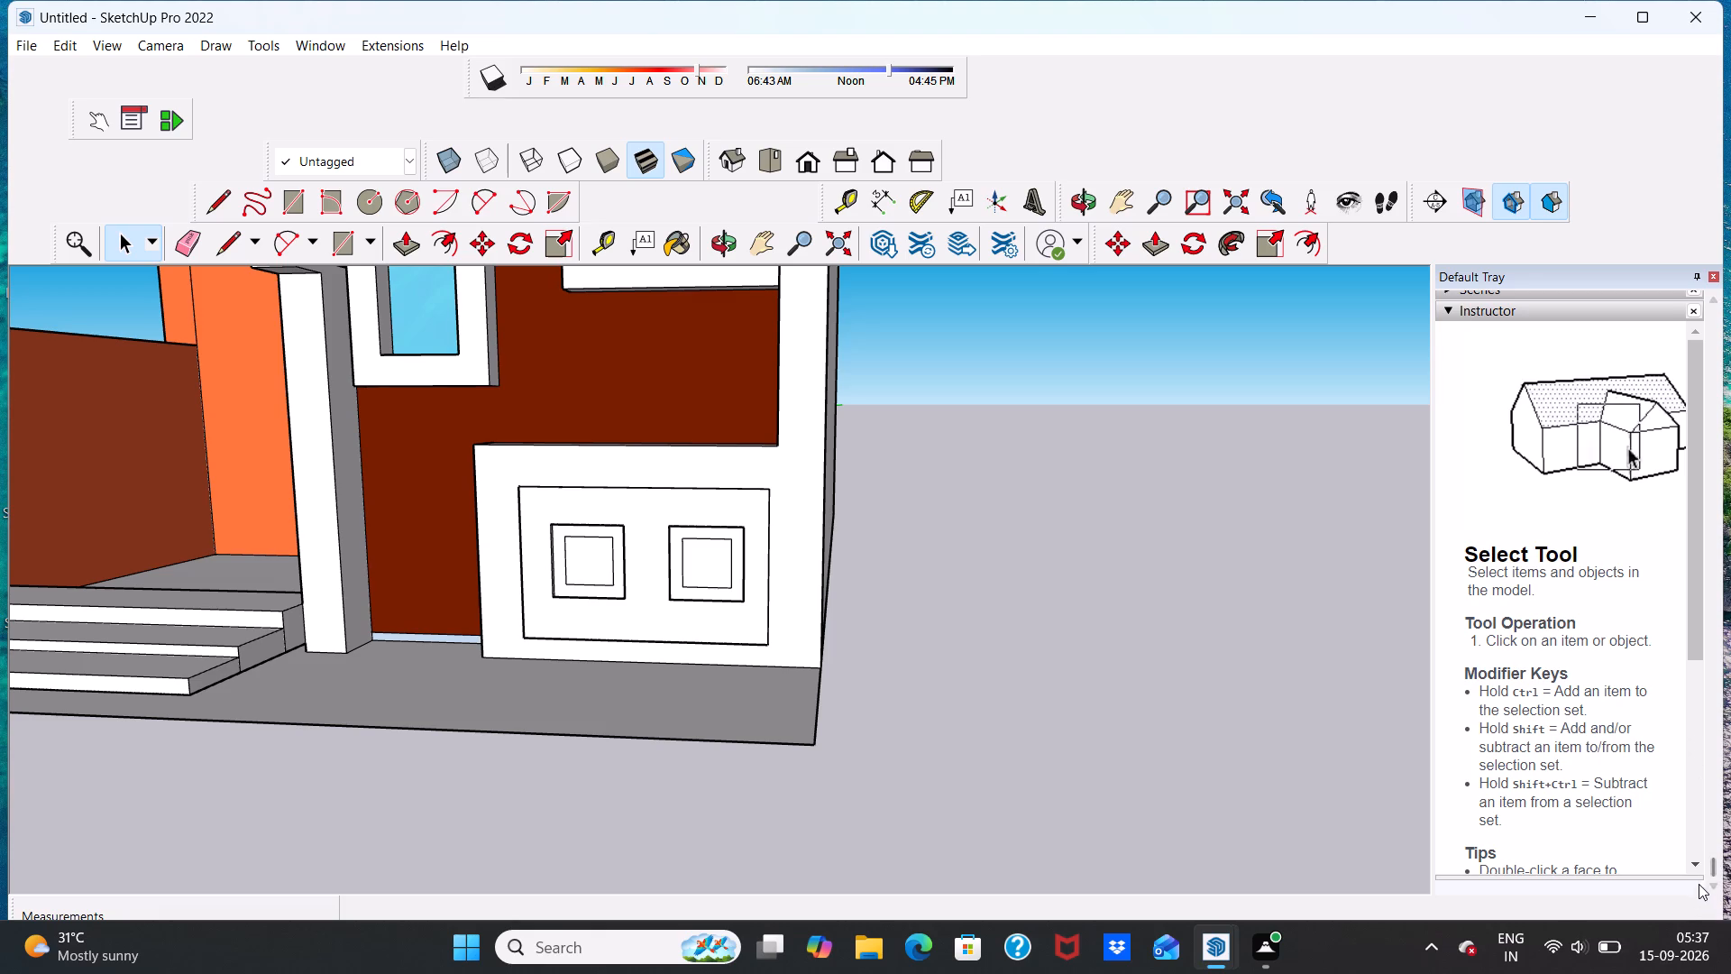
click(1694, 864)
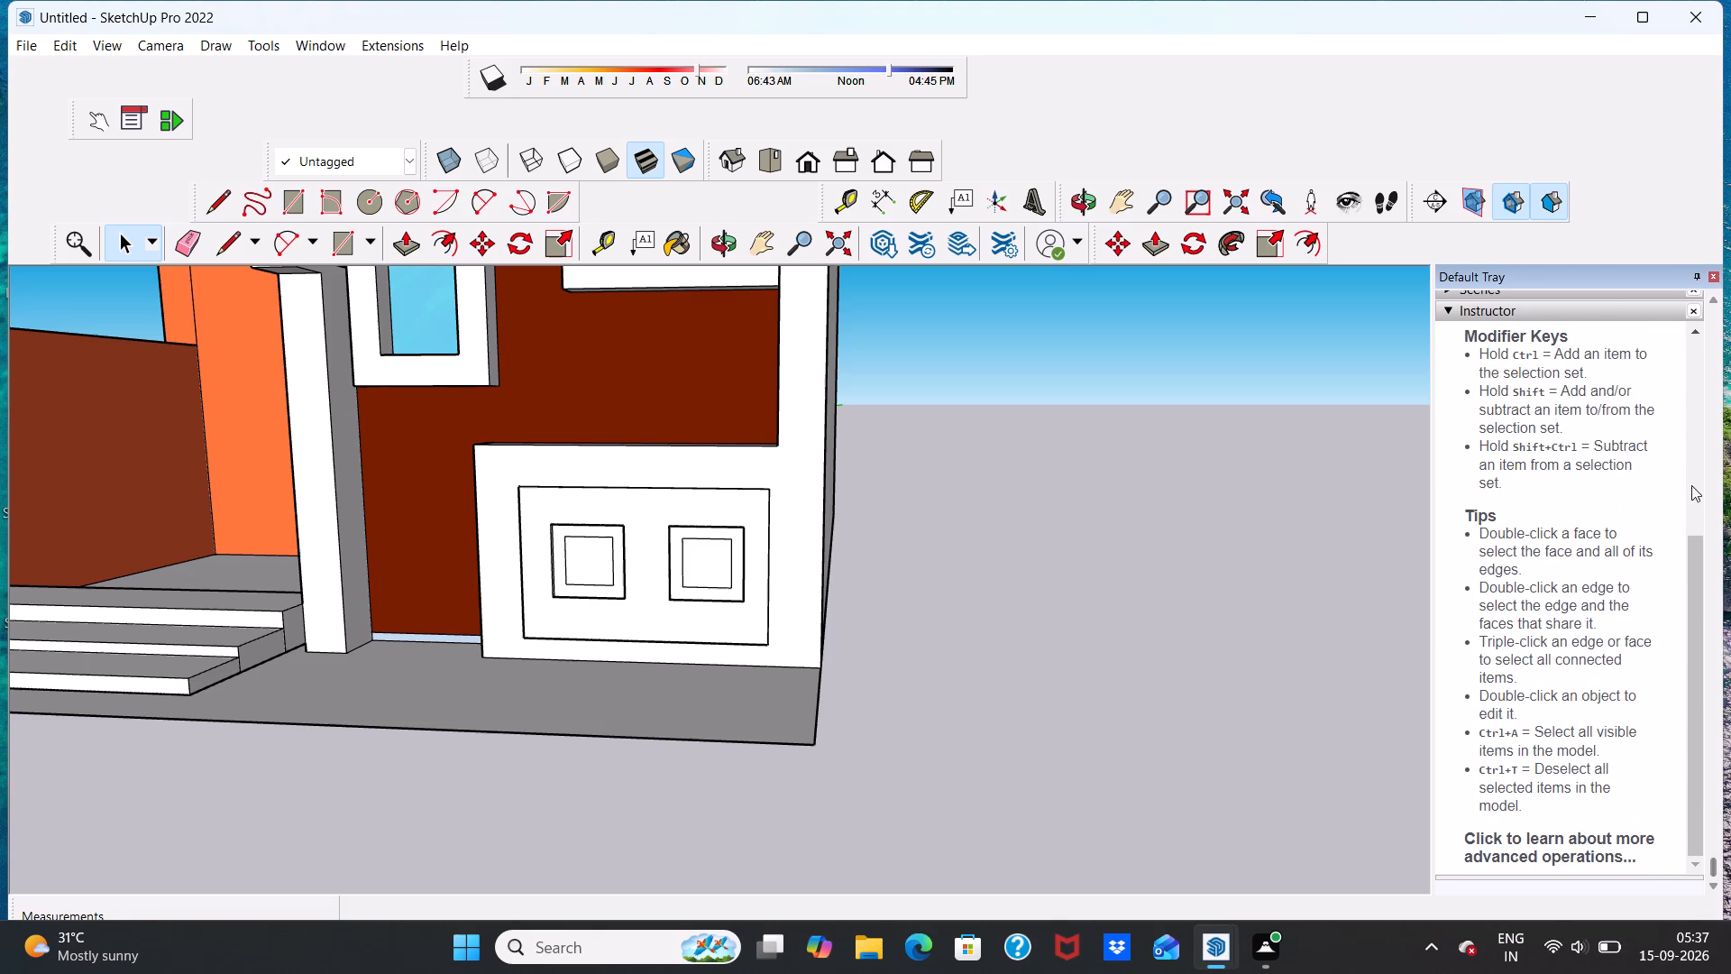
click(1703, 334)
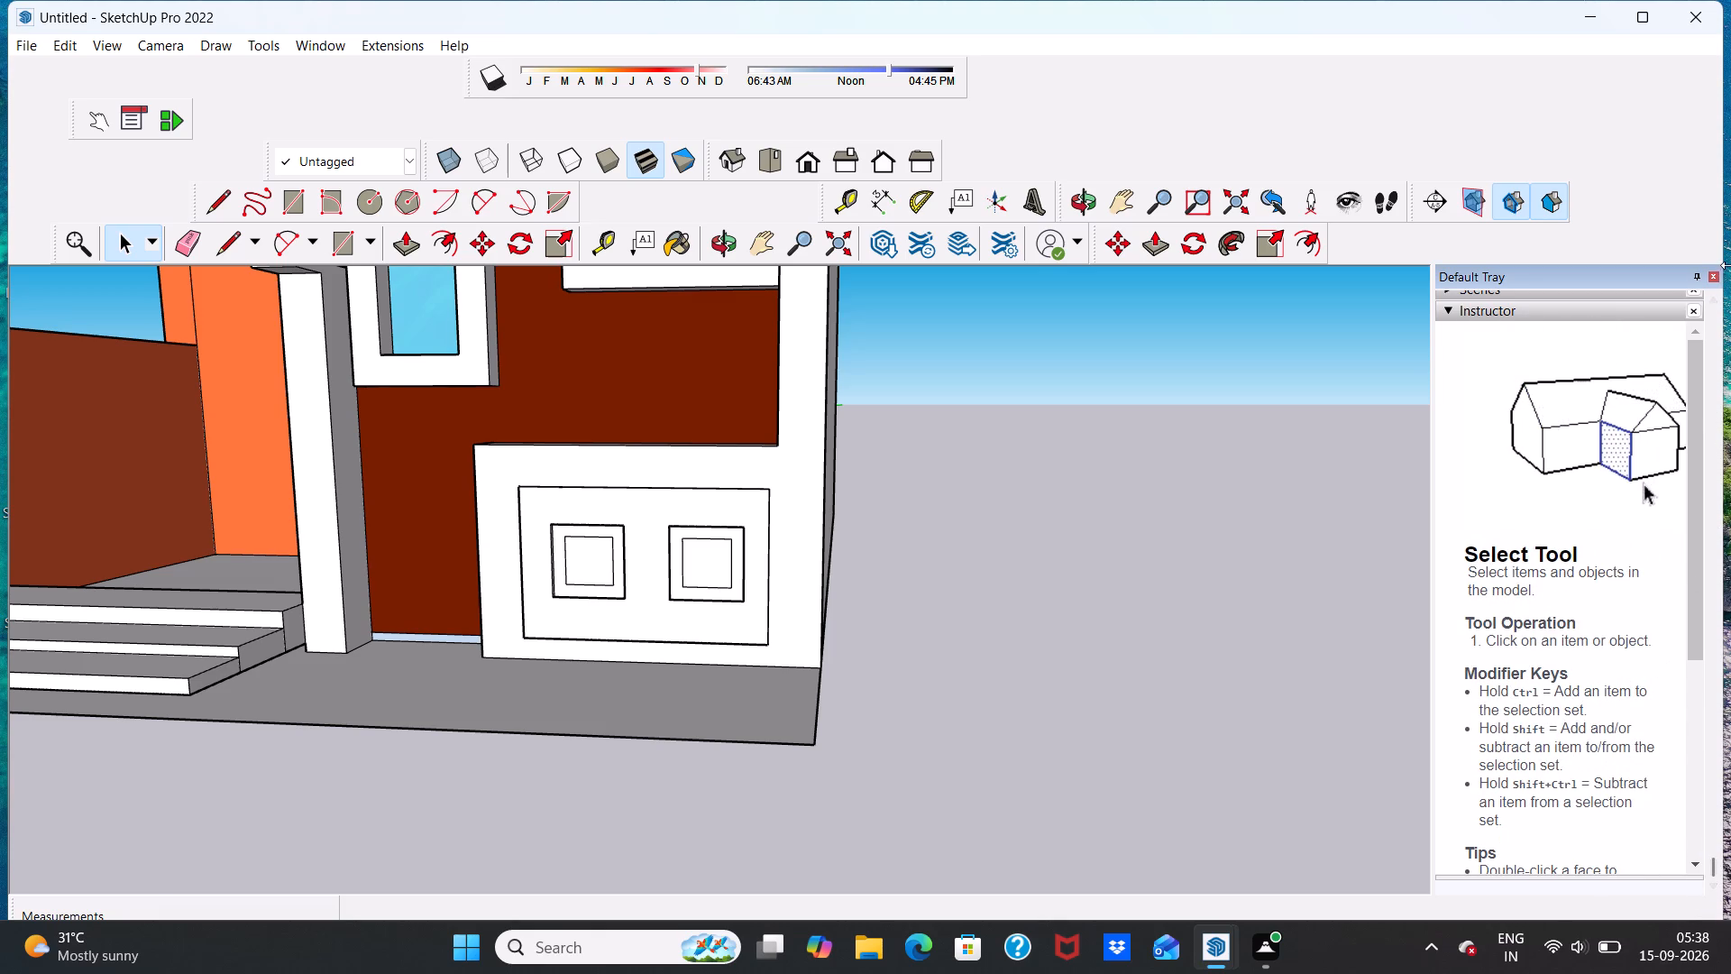
Switch the materials library from Wood to the Colors collection.
scroll(1507, 749, down, 6)
scroll(1554, 611, up, 6)
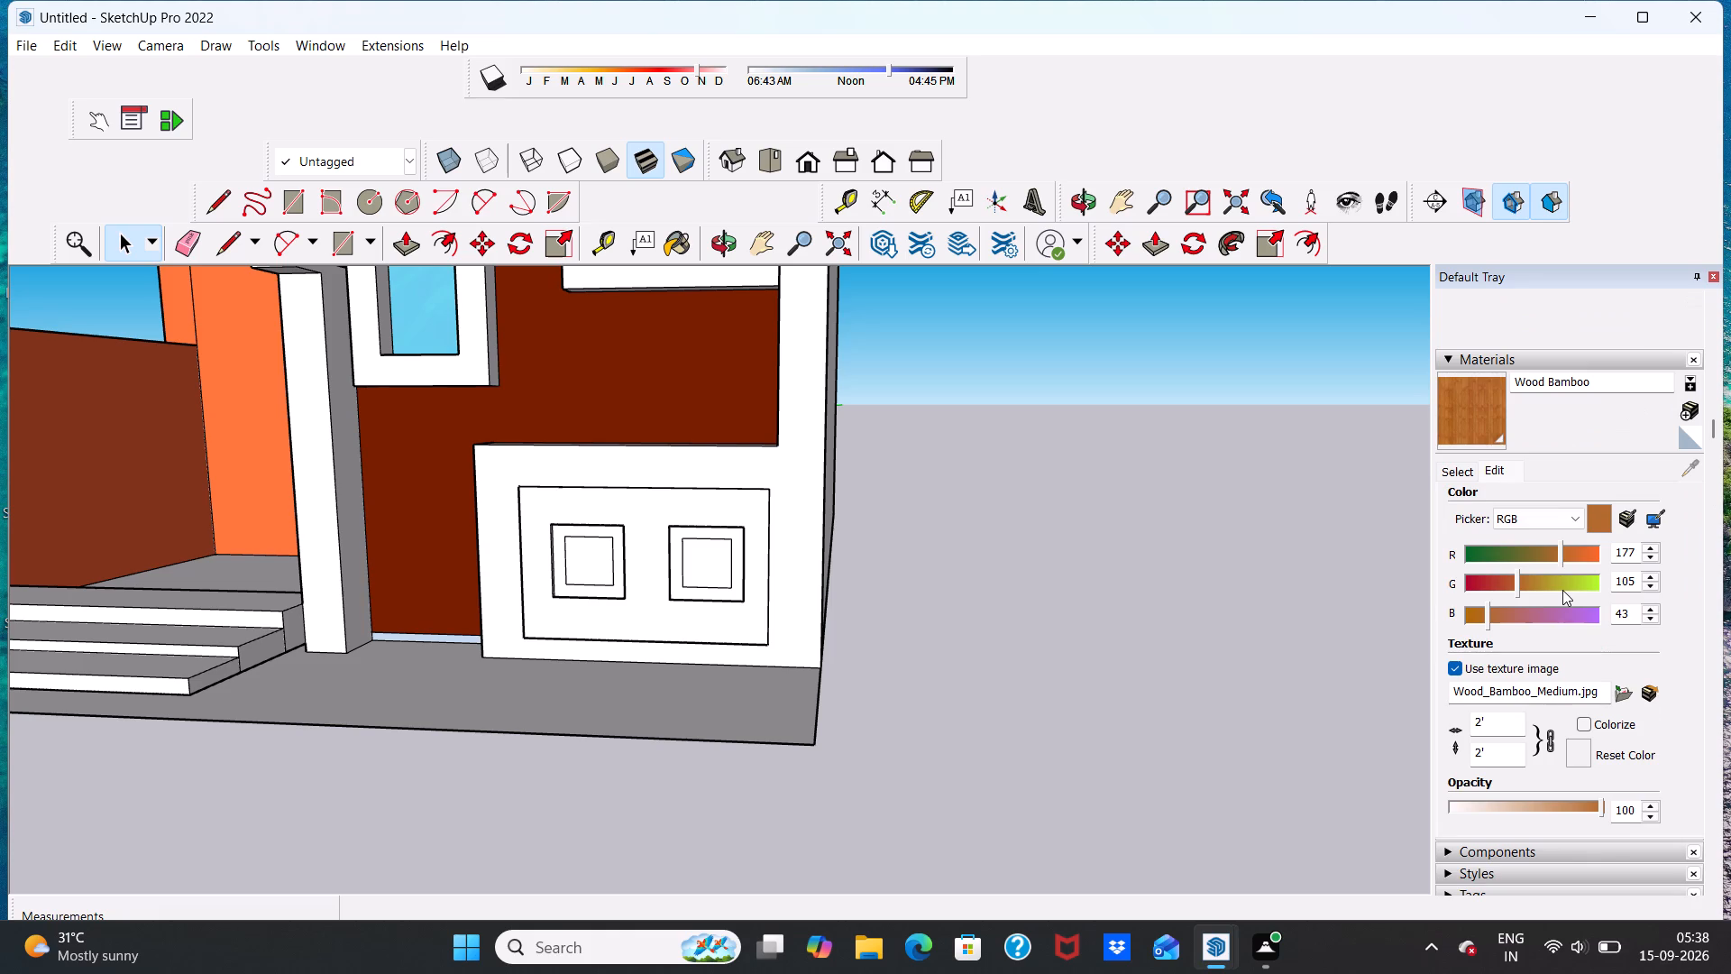
scroll(1571, 596, up, 4)
scroll(1579, 606, up, 20)
scroll(1579, 606, up, 2)
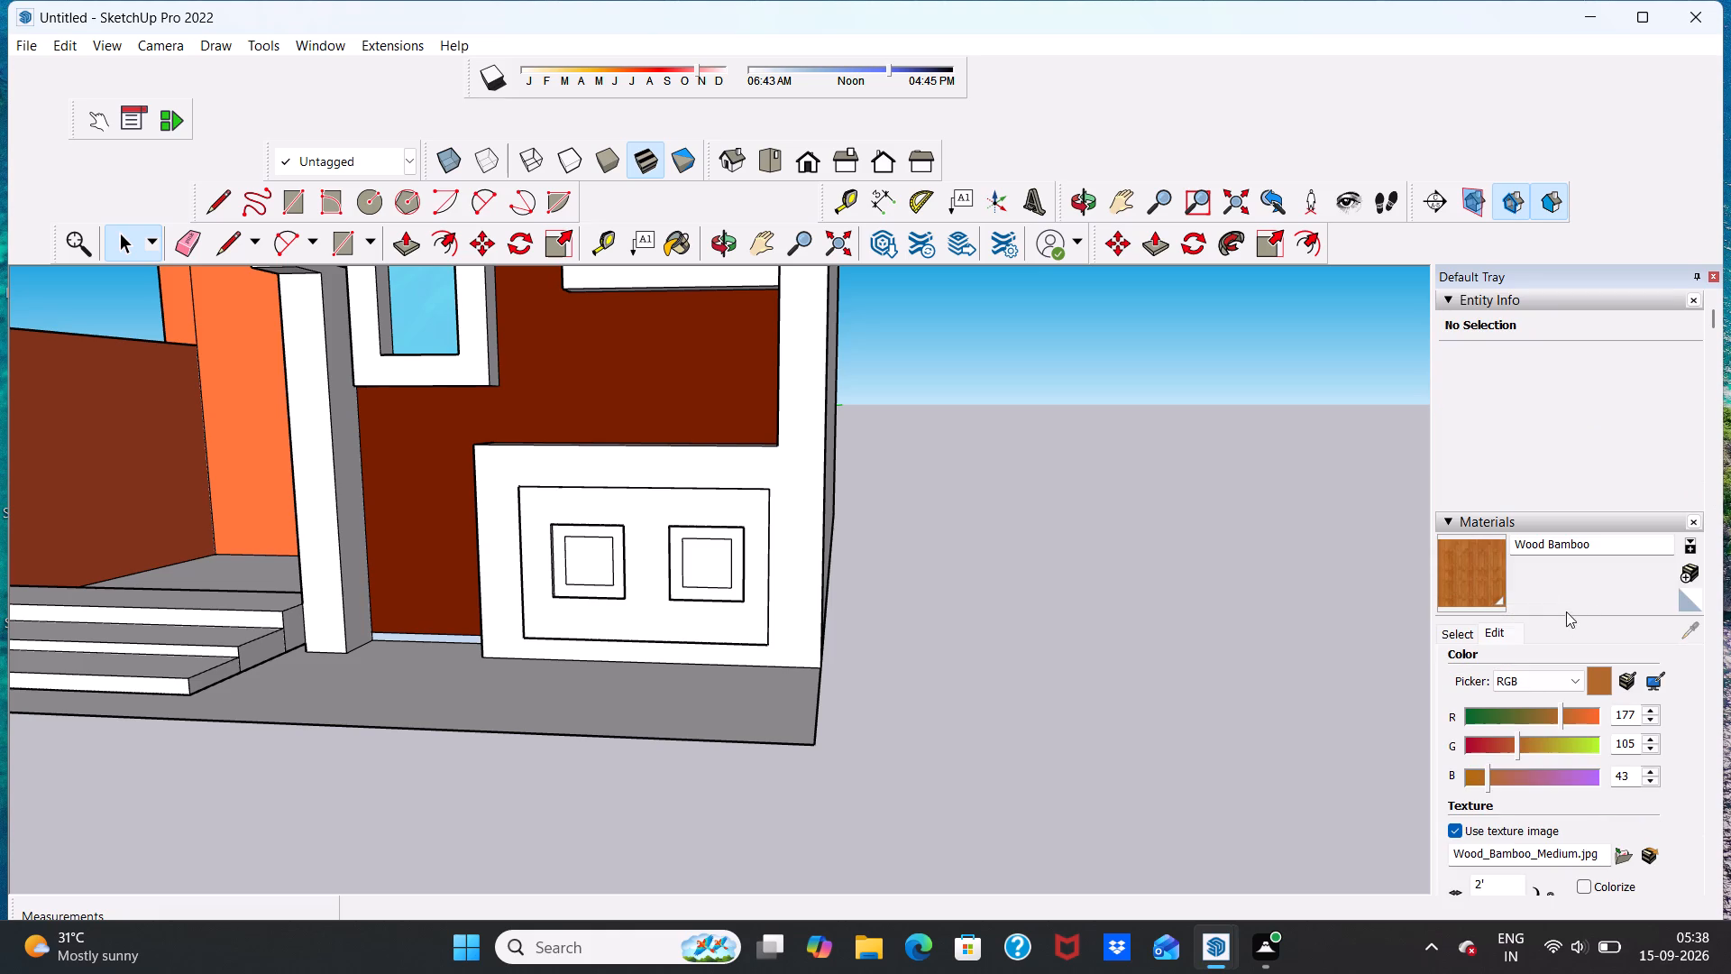
scroll(1566, 611, up, 11)
click(1472, 652)
click(1698, 636)
click(1678, 624)
click(1680, 632)
scroll(1595, 830, down, 2)
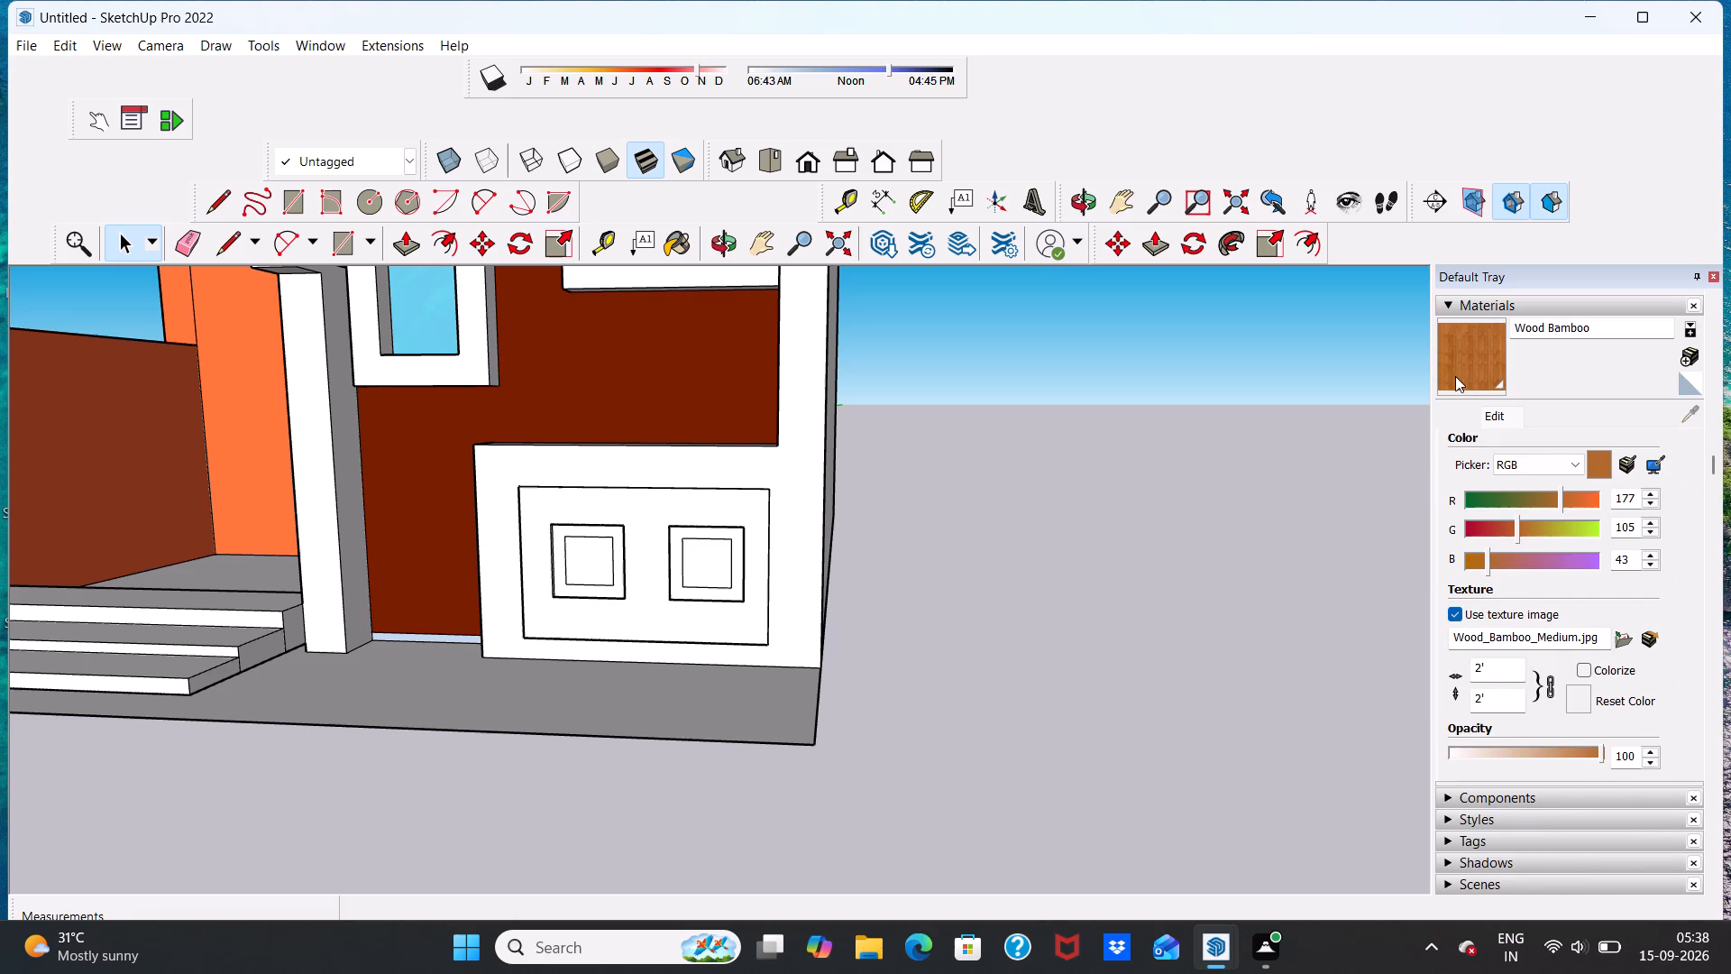
click(1461, 419)
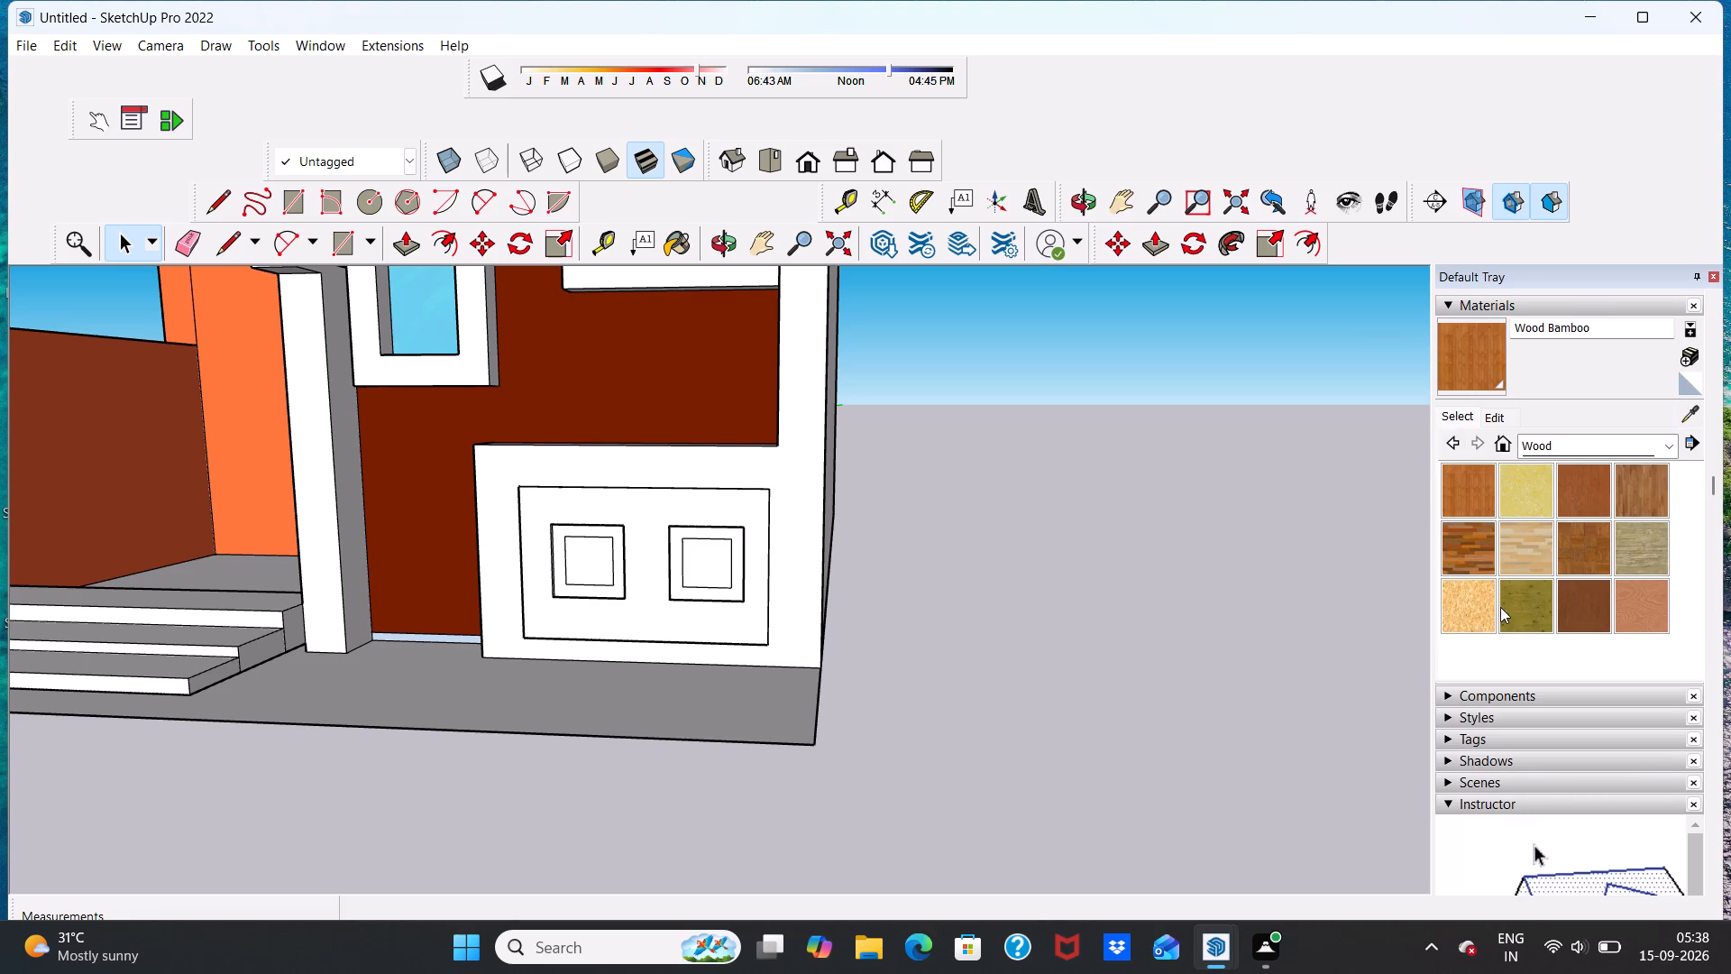
click(1671, 444)
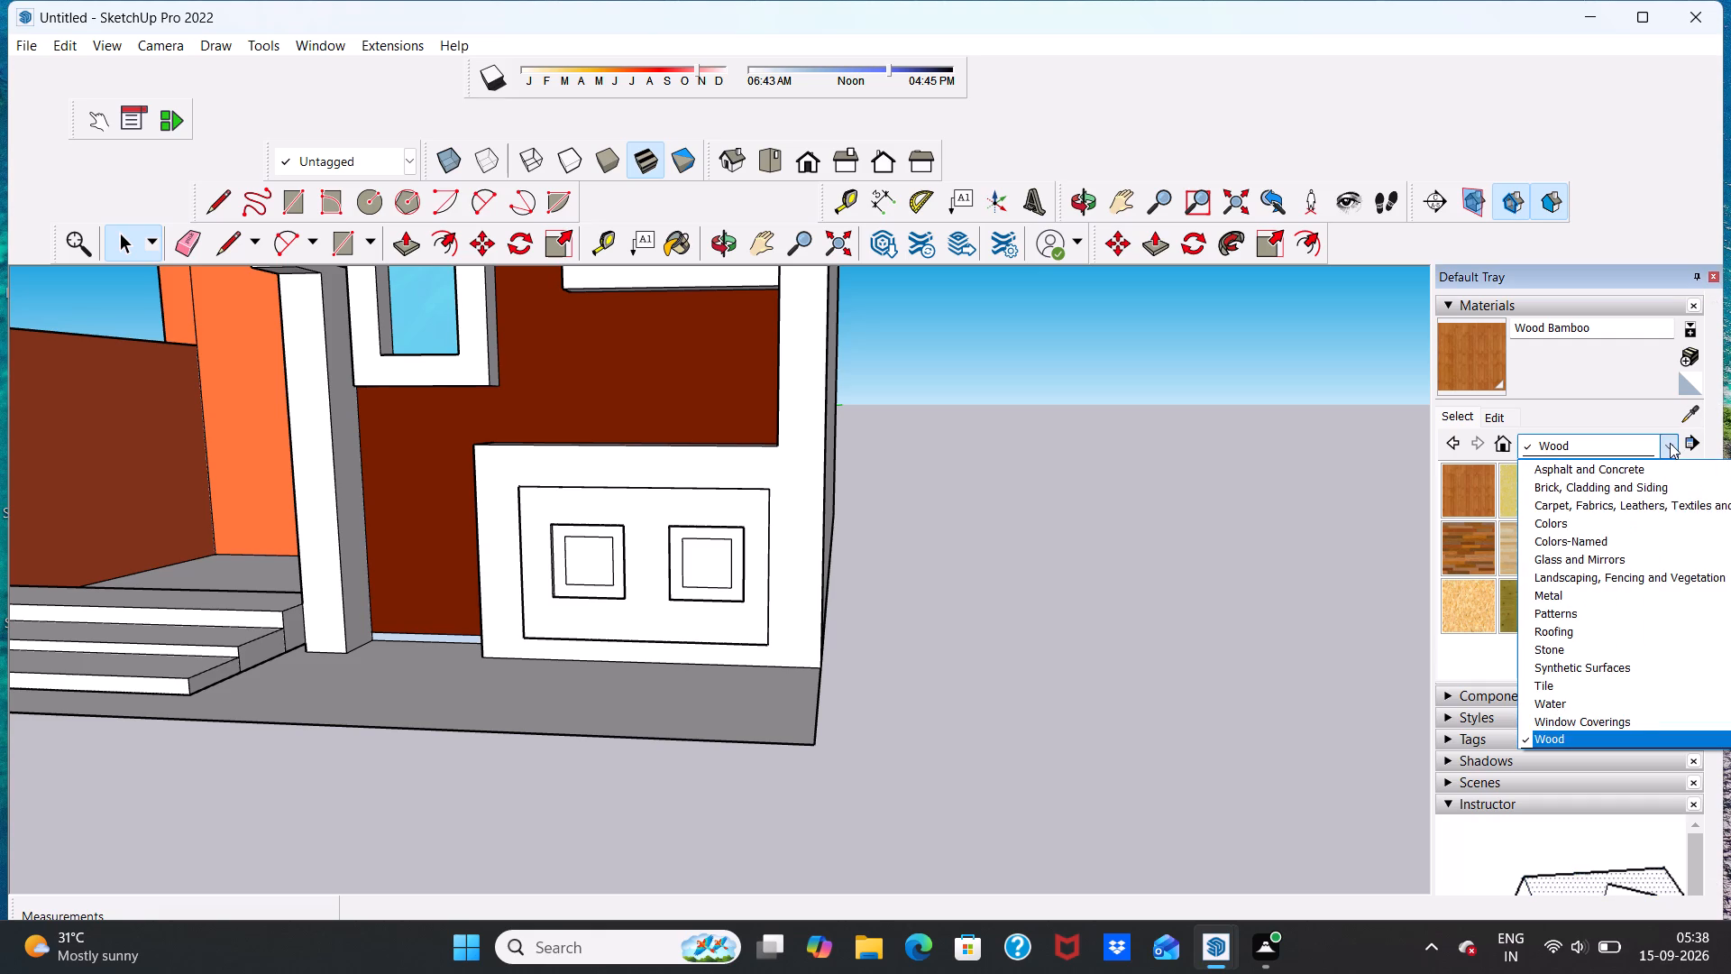
click(1644, 519)
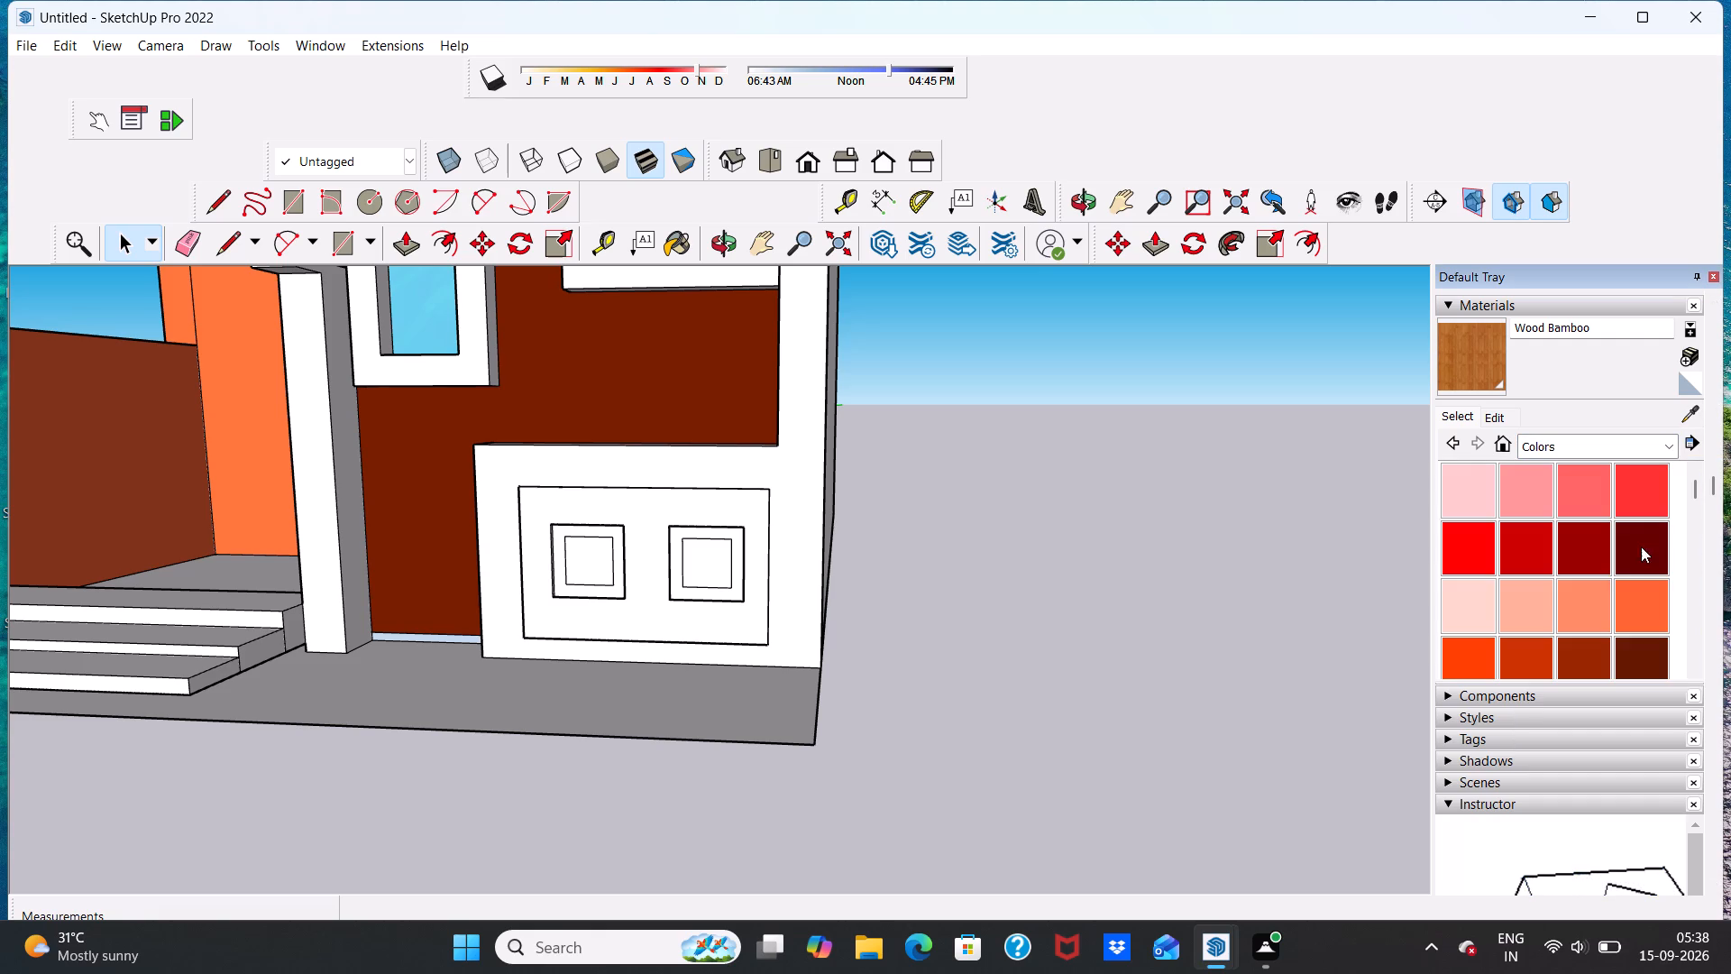
Paint the low front wall's raised panel face, around the two squares, with Color B08.
scroll(1656, 648, down, 1)
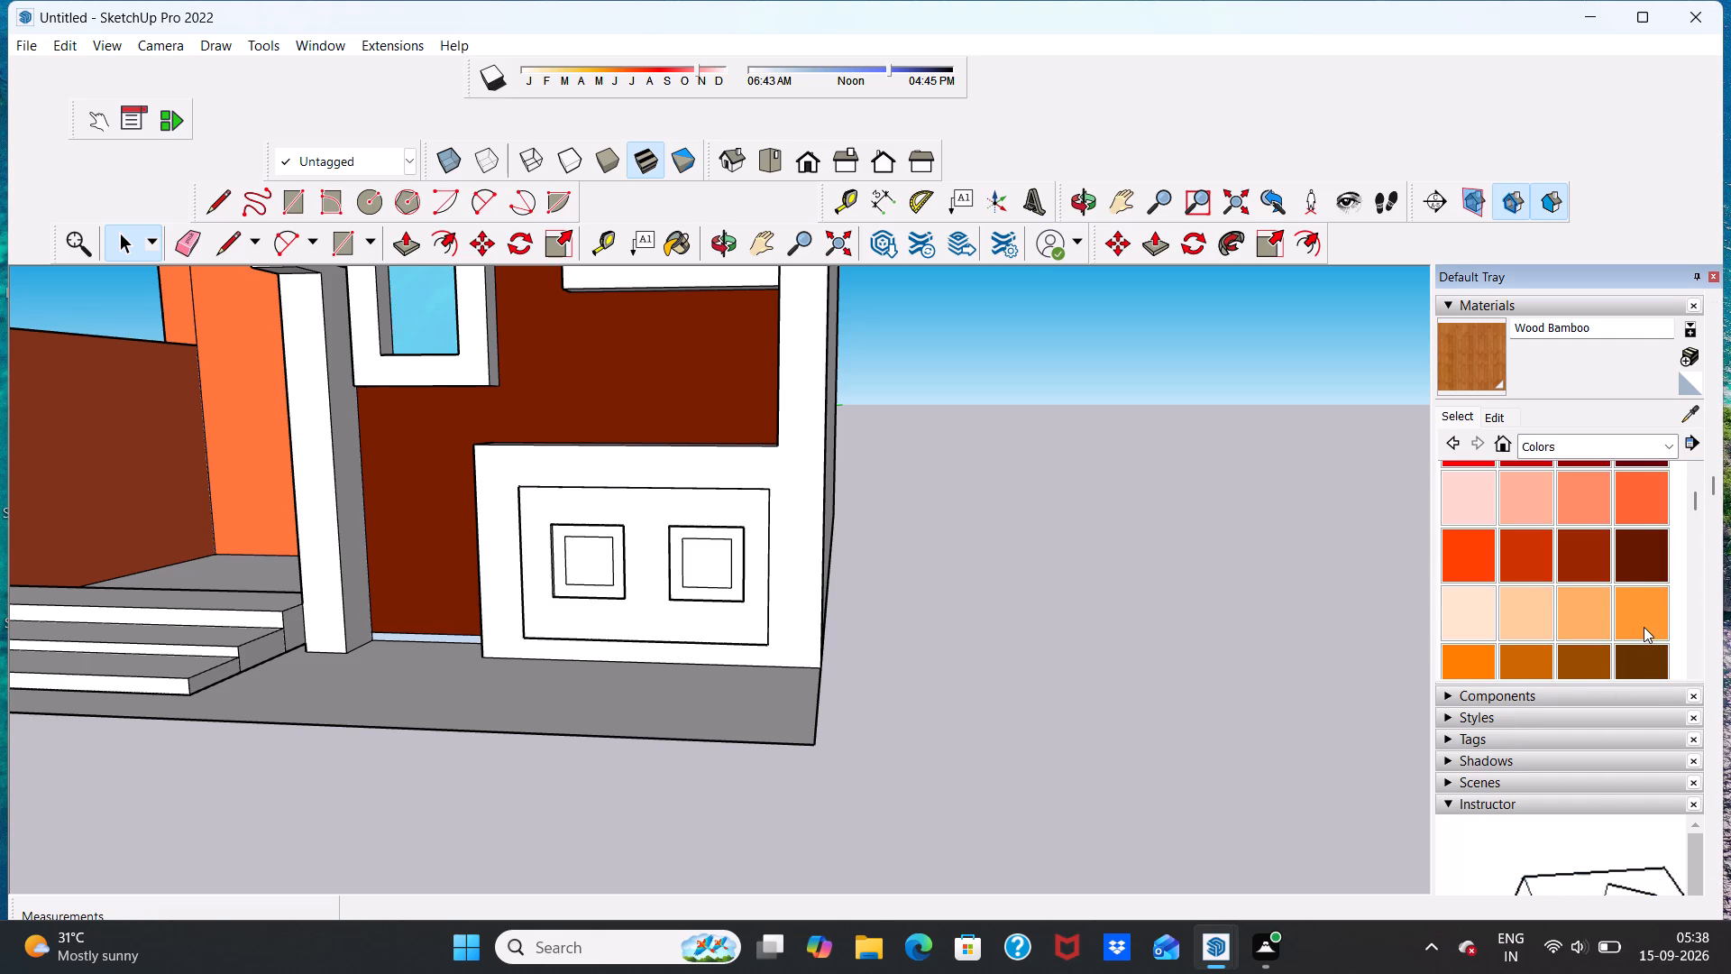
click(1629, 543)
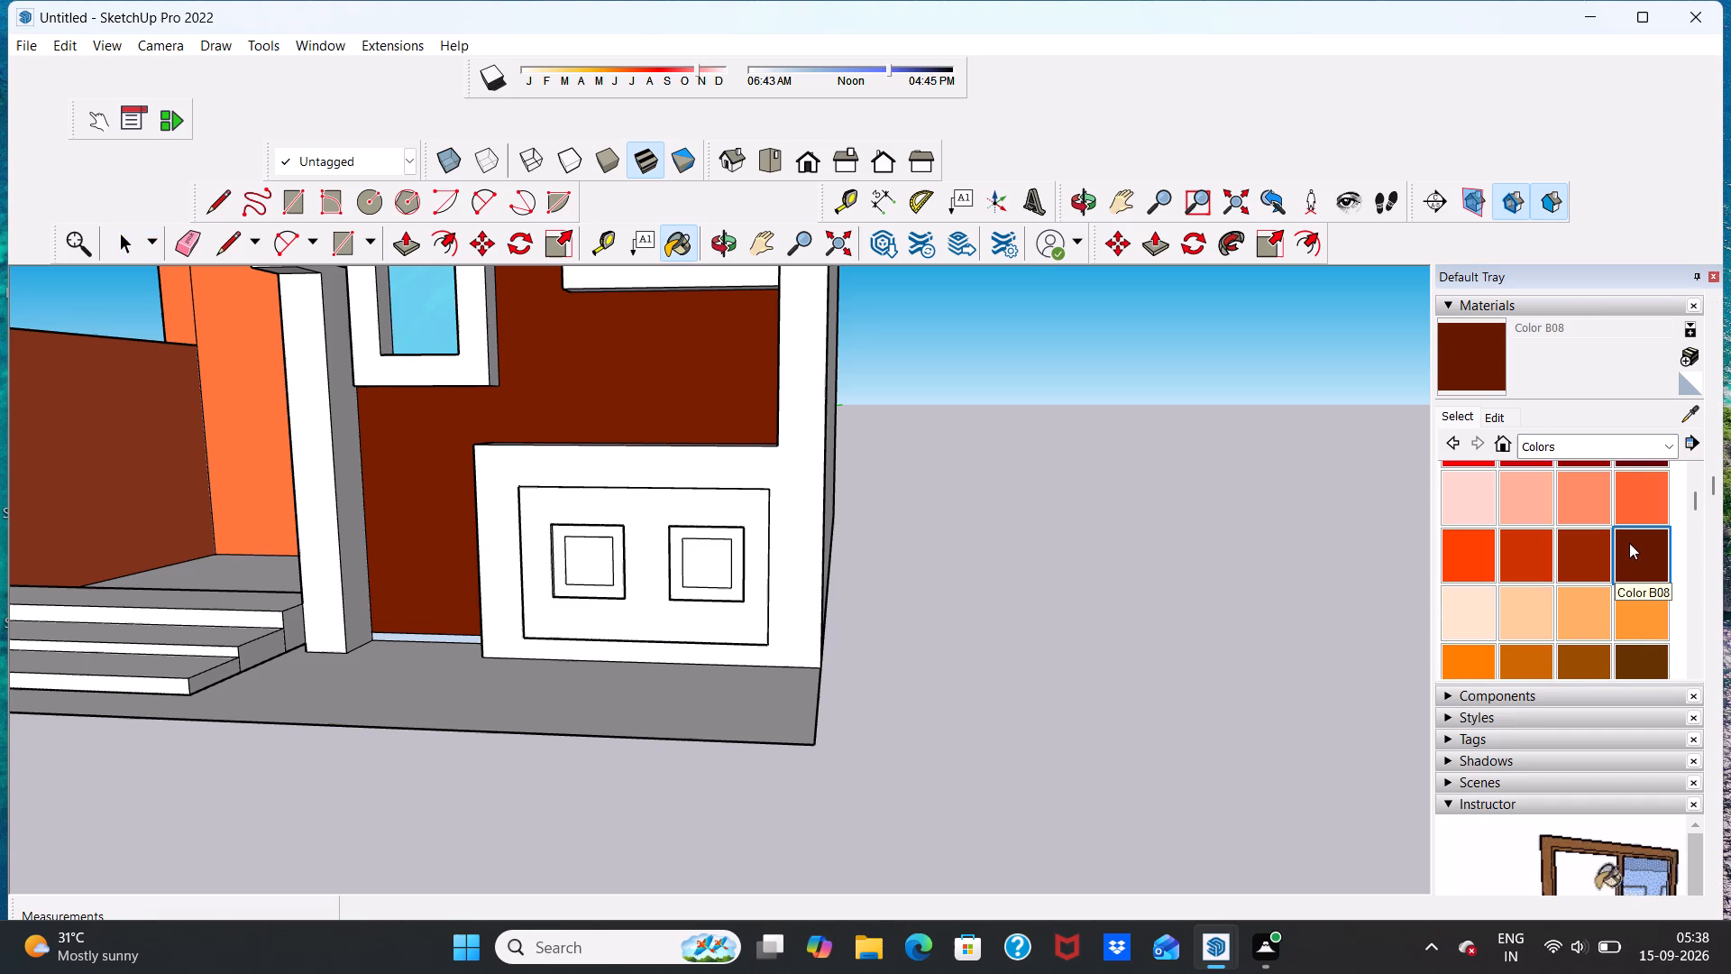
scroll(1610, 575, down, 2)
scroll(1607, 581, up, 2)
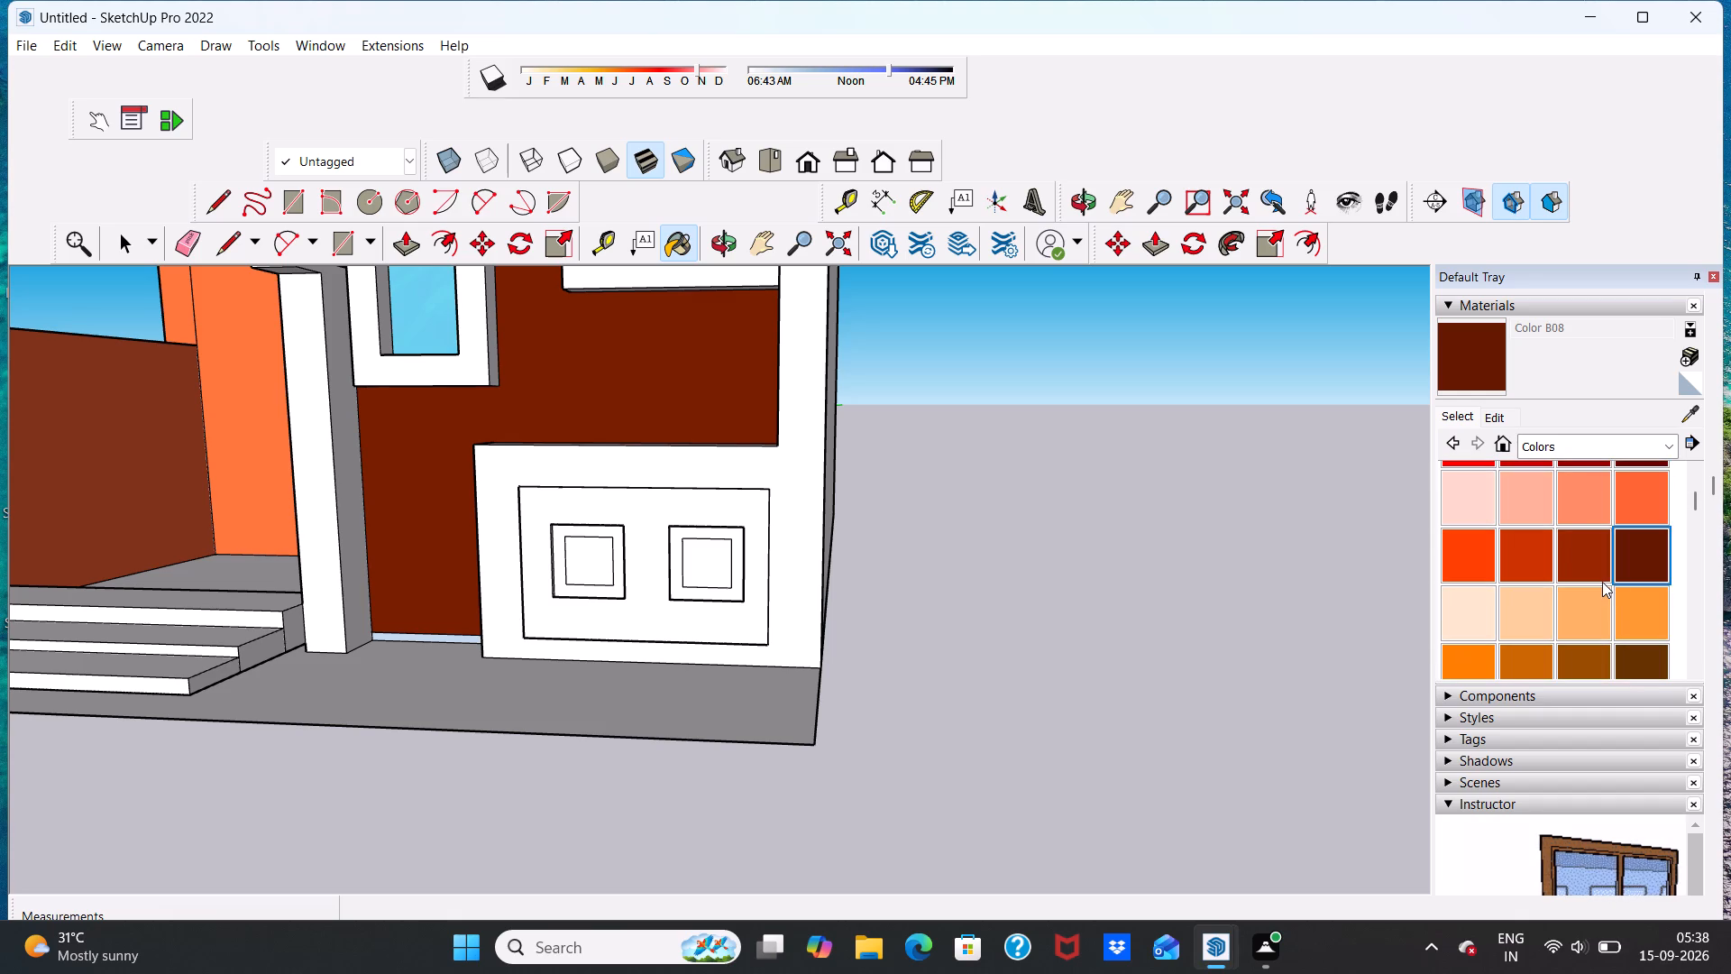
scroll(675, 548, up, 3)
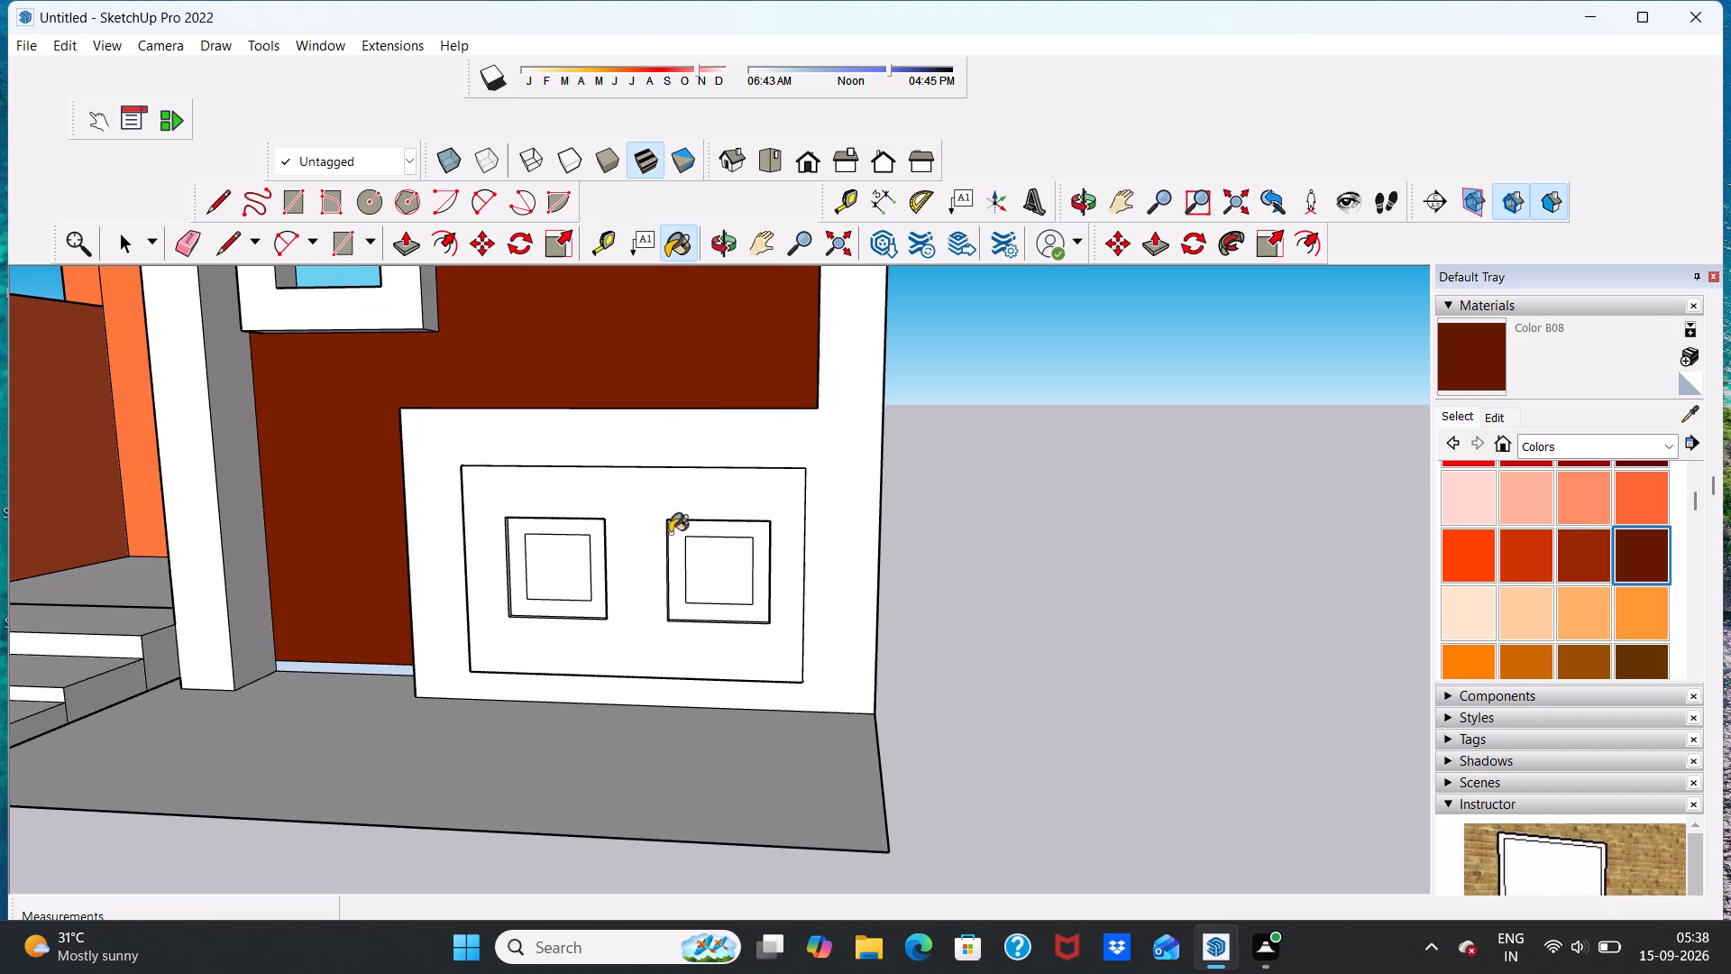
click(642, 502)
scroll(650, 532, down, 9)
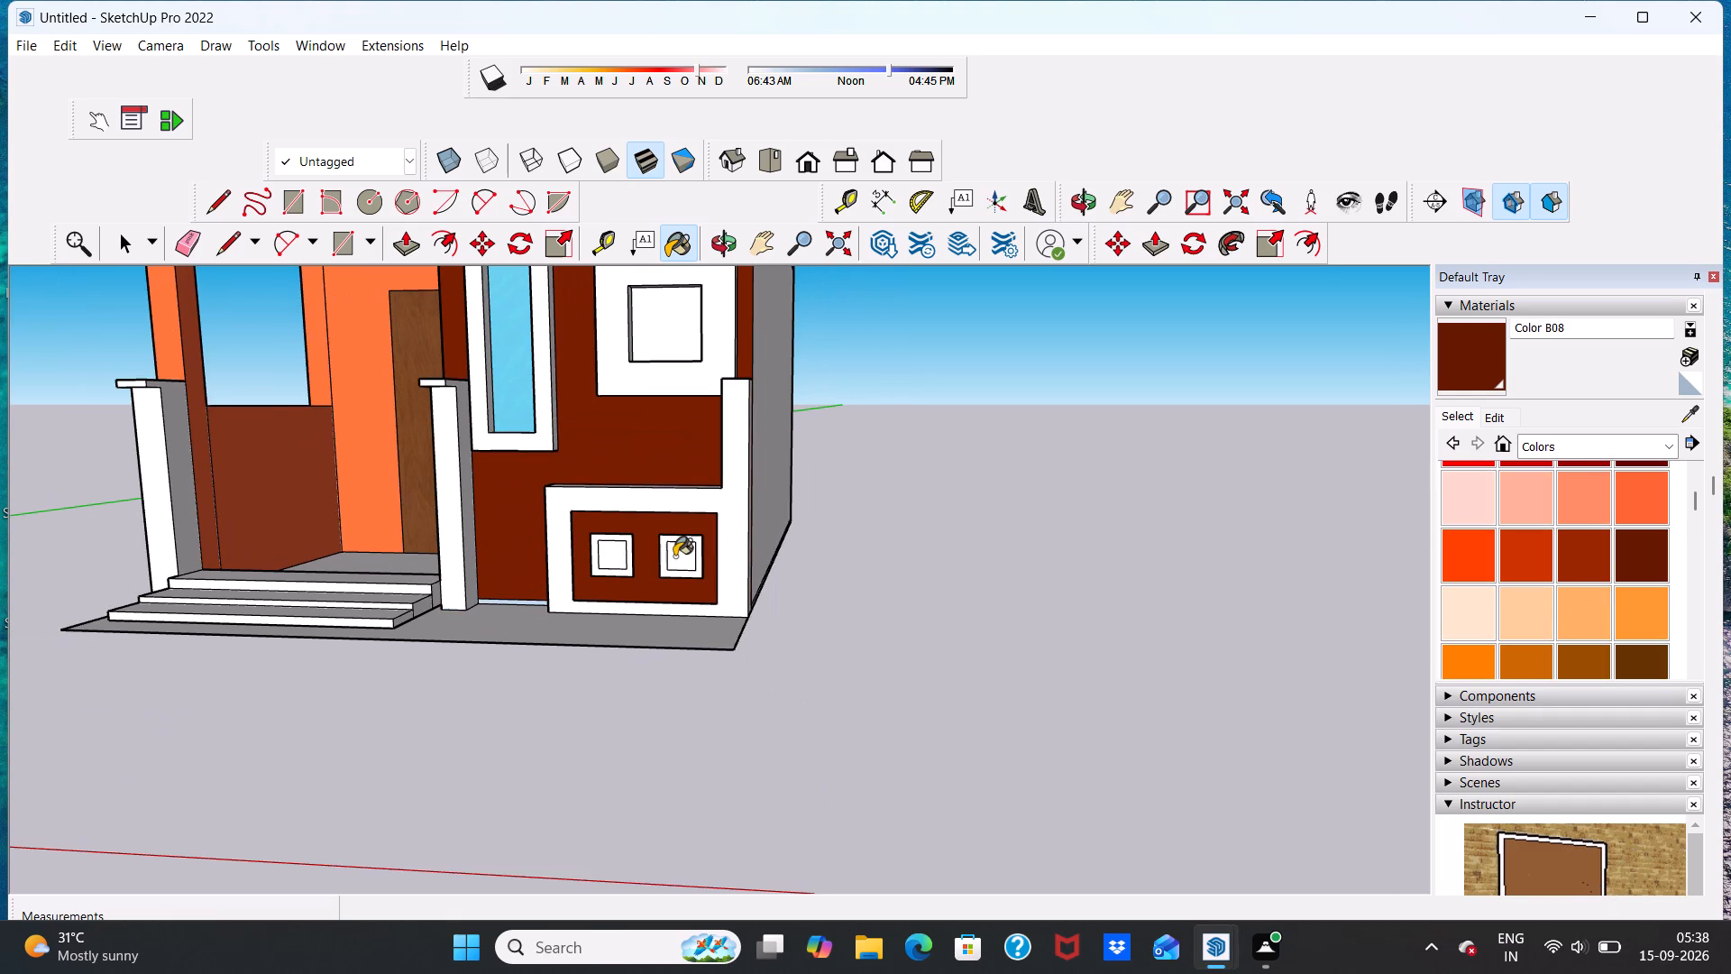
Paint the inner squares of both recesses in the low wall's panel with Color B08.
scroll(663, 596, up, 5)
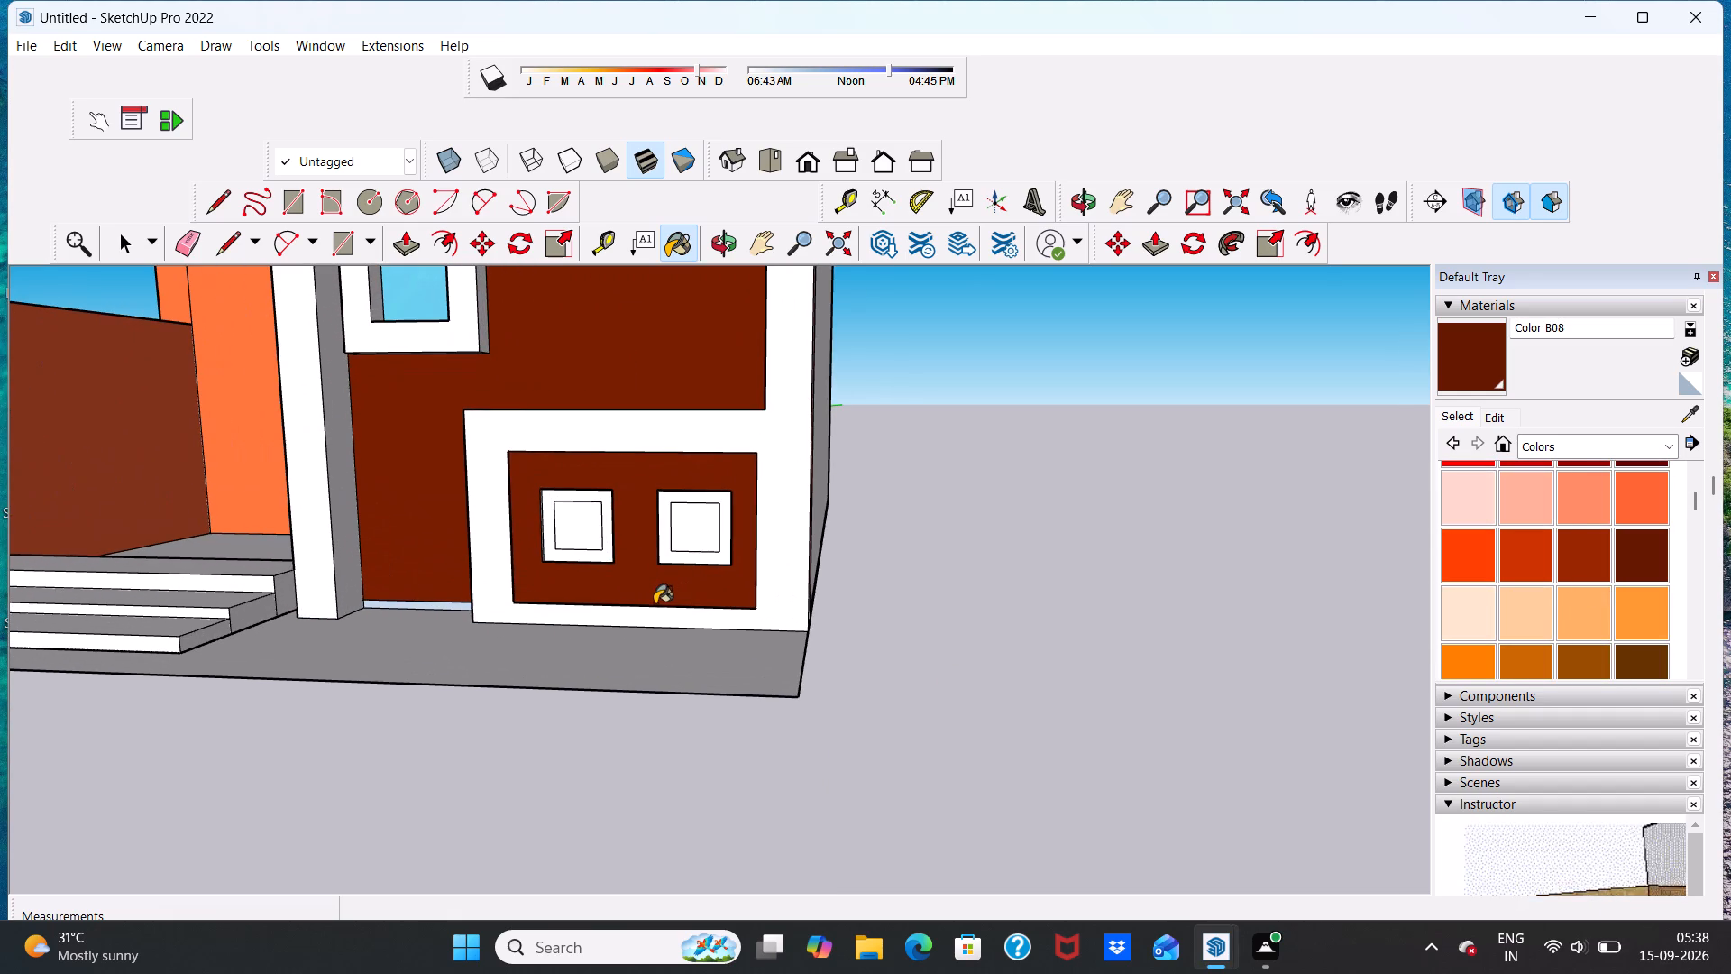
scroll(599, 546, up, 8)
click(552, 519)
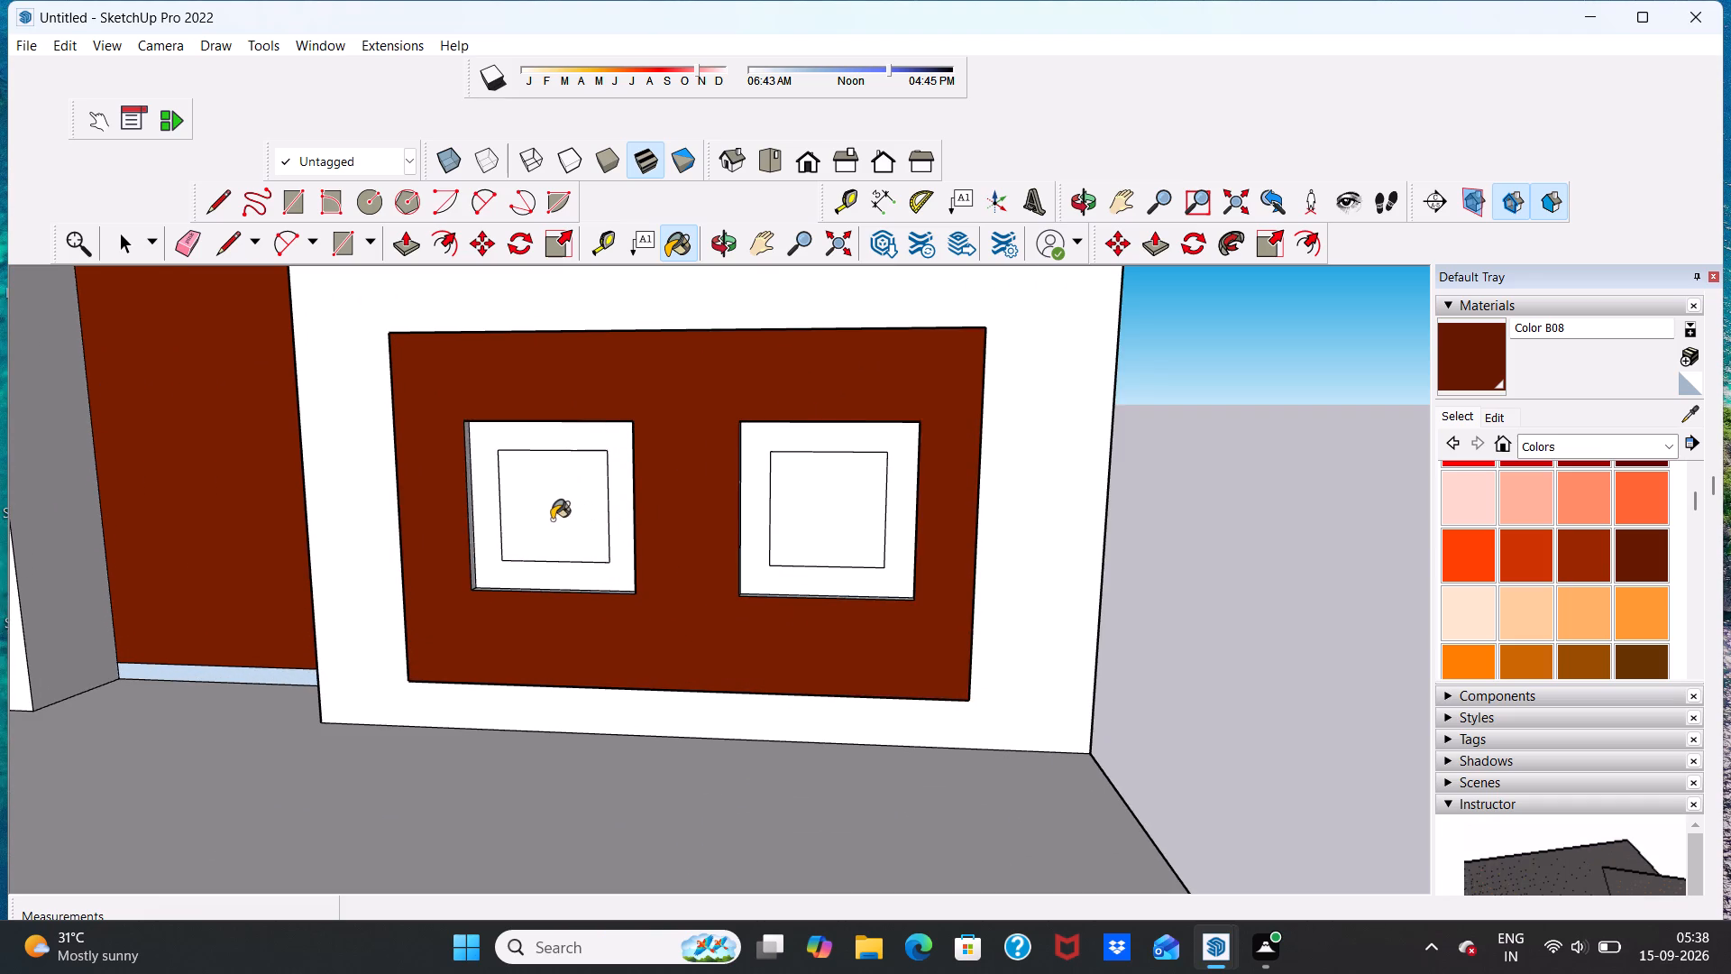
scroll(559, 538, down, 6)
scroll(704, 530, up, 5)
click(715, 522)
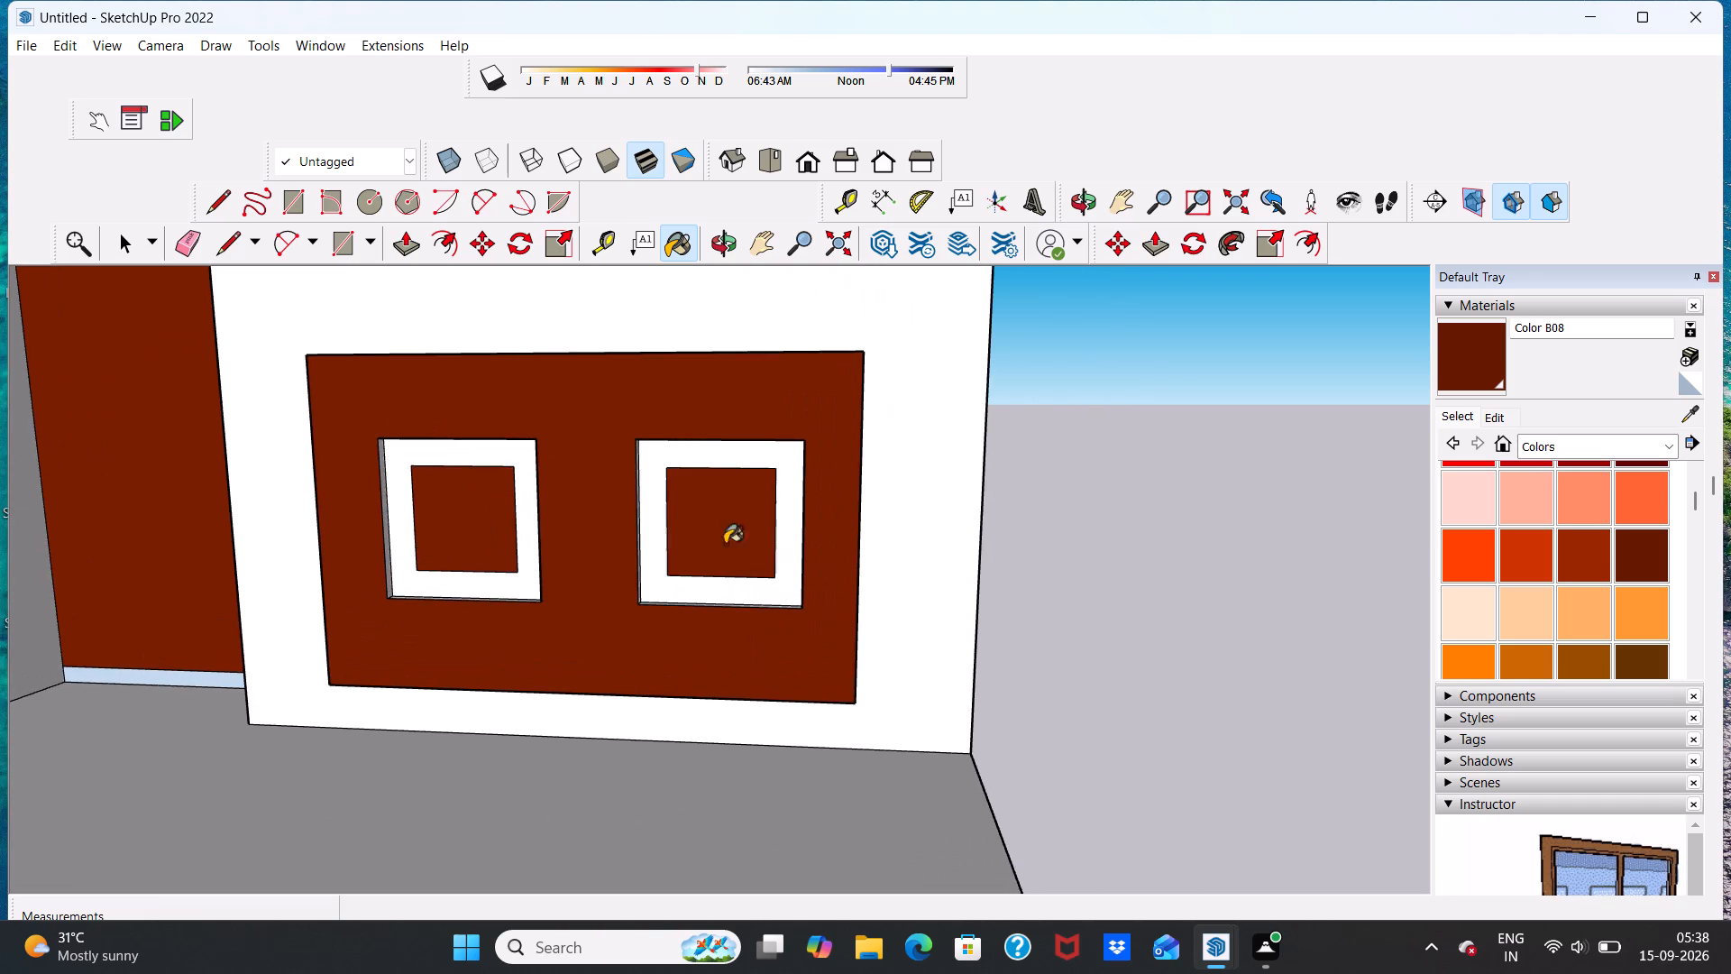
scroll(818, 698, down, 19)
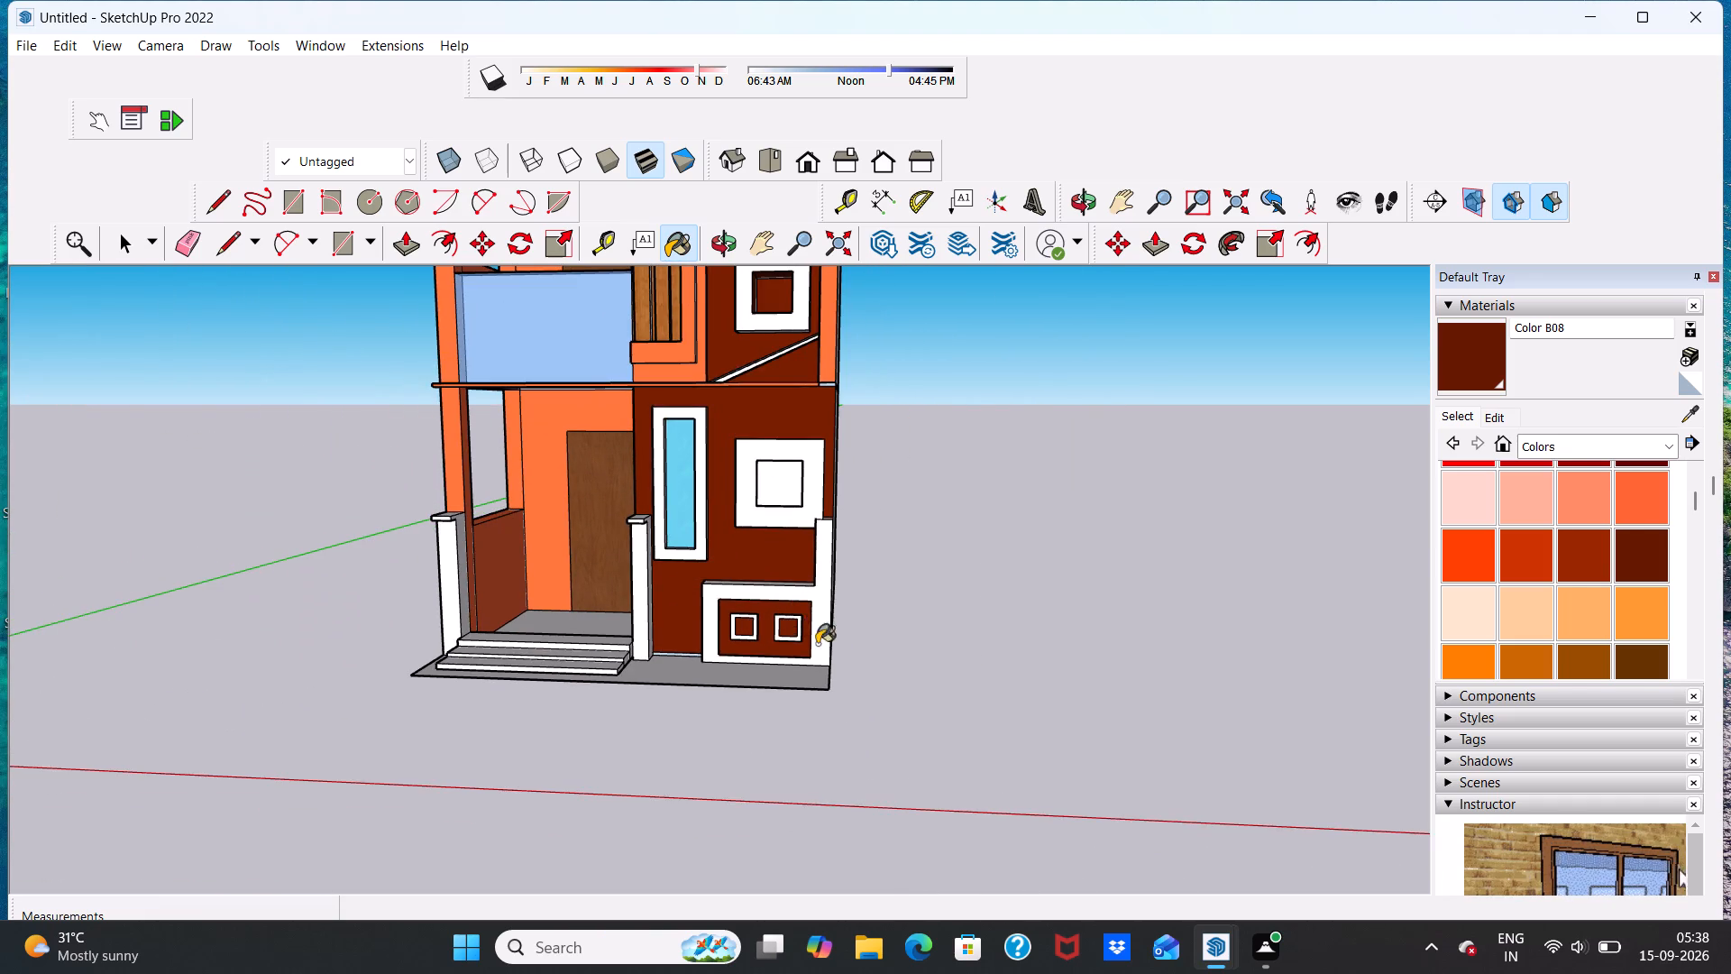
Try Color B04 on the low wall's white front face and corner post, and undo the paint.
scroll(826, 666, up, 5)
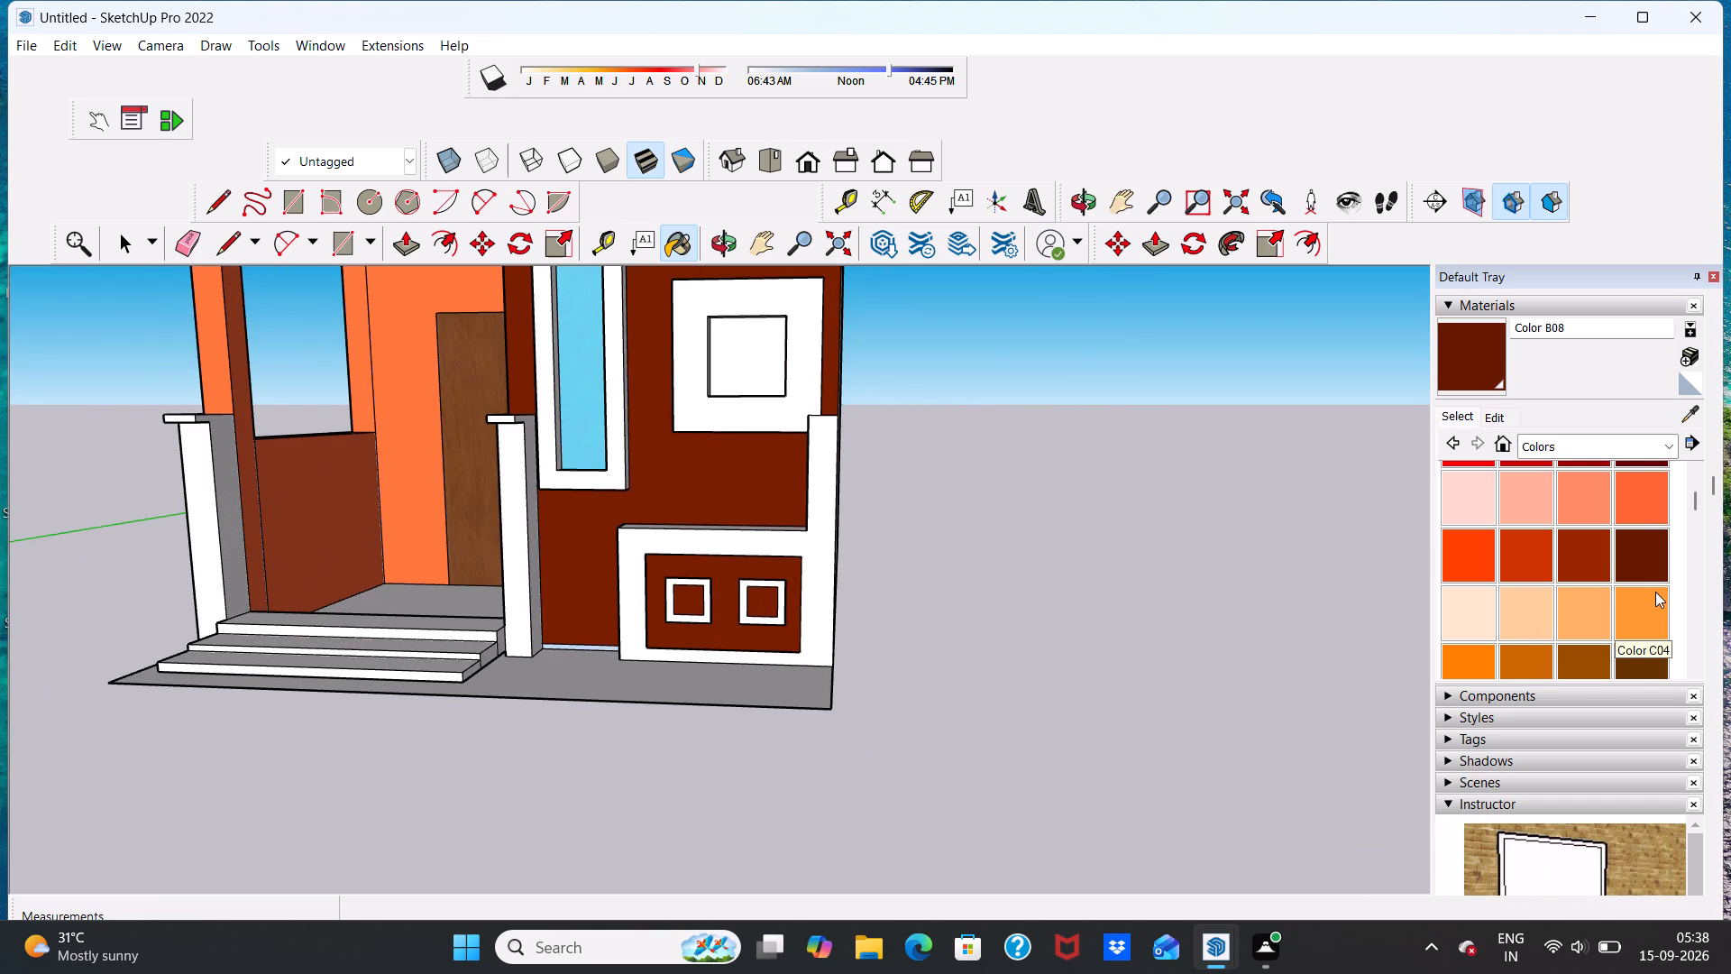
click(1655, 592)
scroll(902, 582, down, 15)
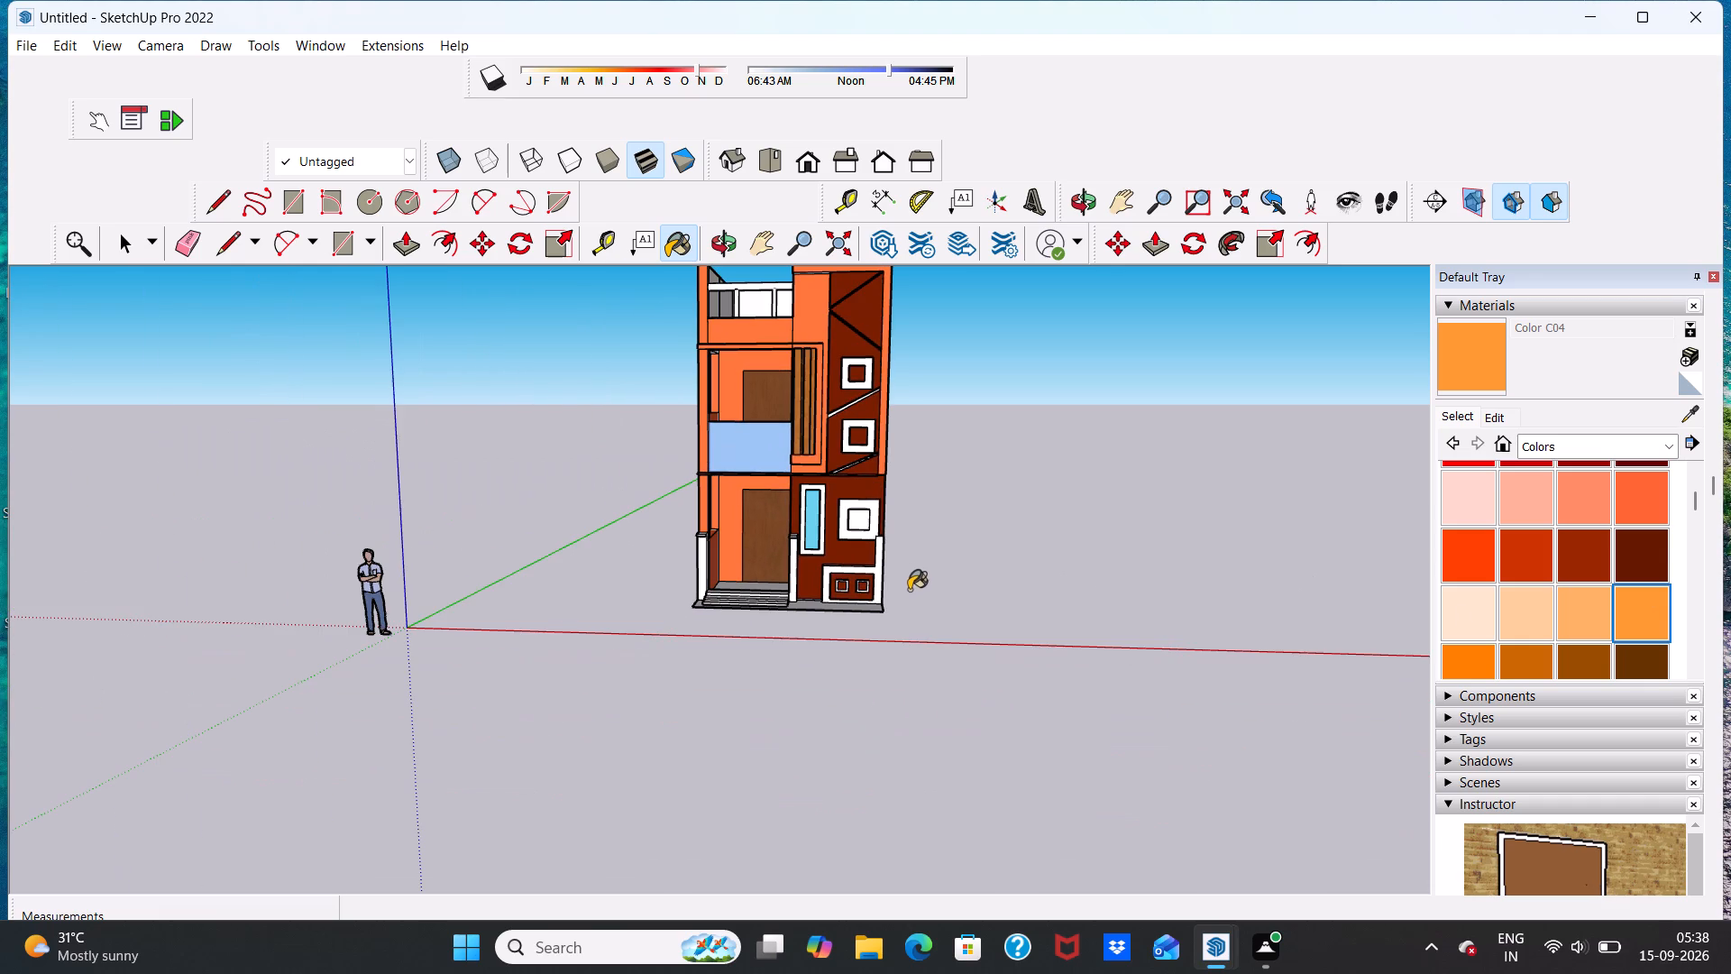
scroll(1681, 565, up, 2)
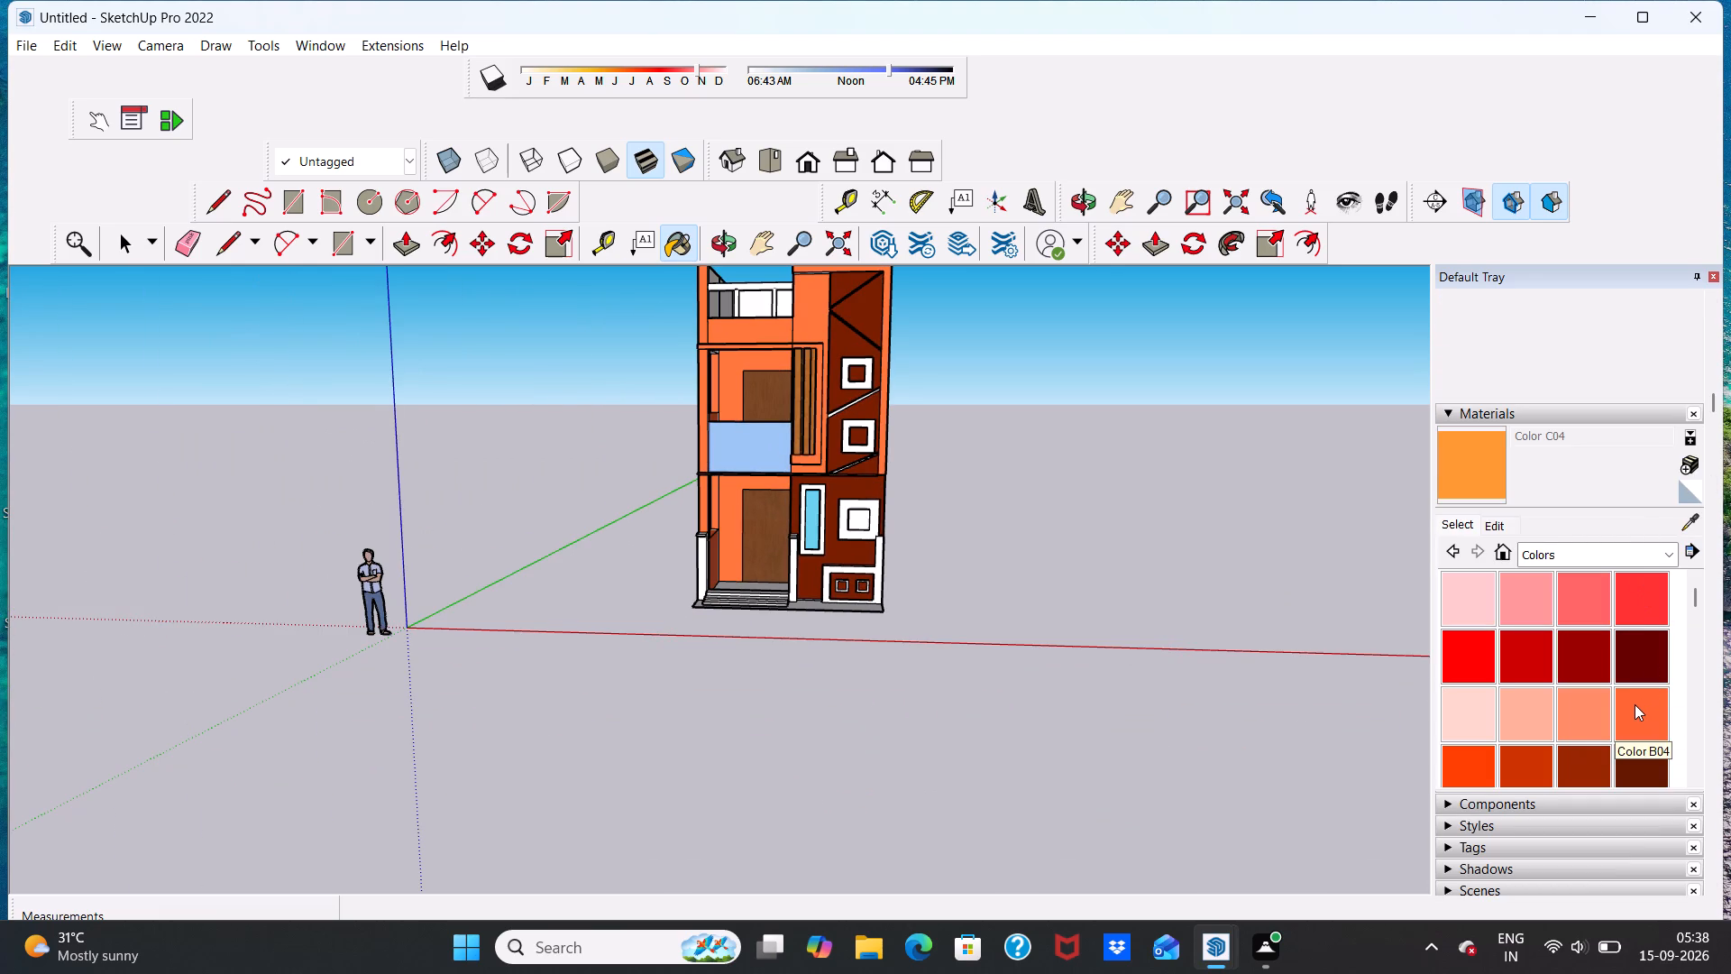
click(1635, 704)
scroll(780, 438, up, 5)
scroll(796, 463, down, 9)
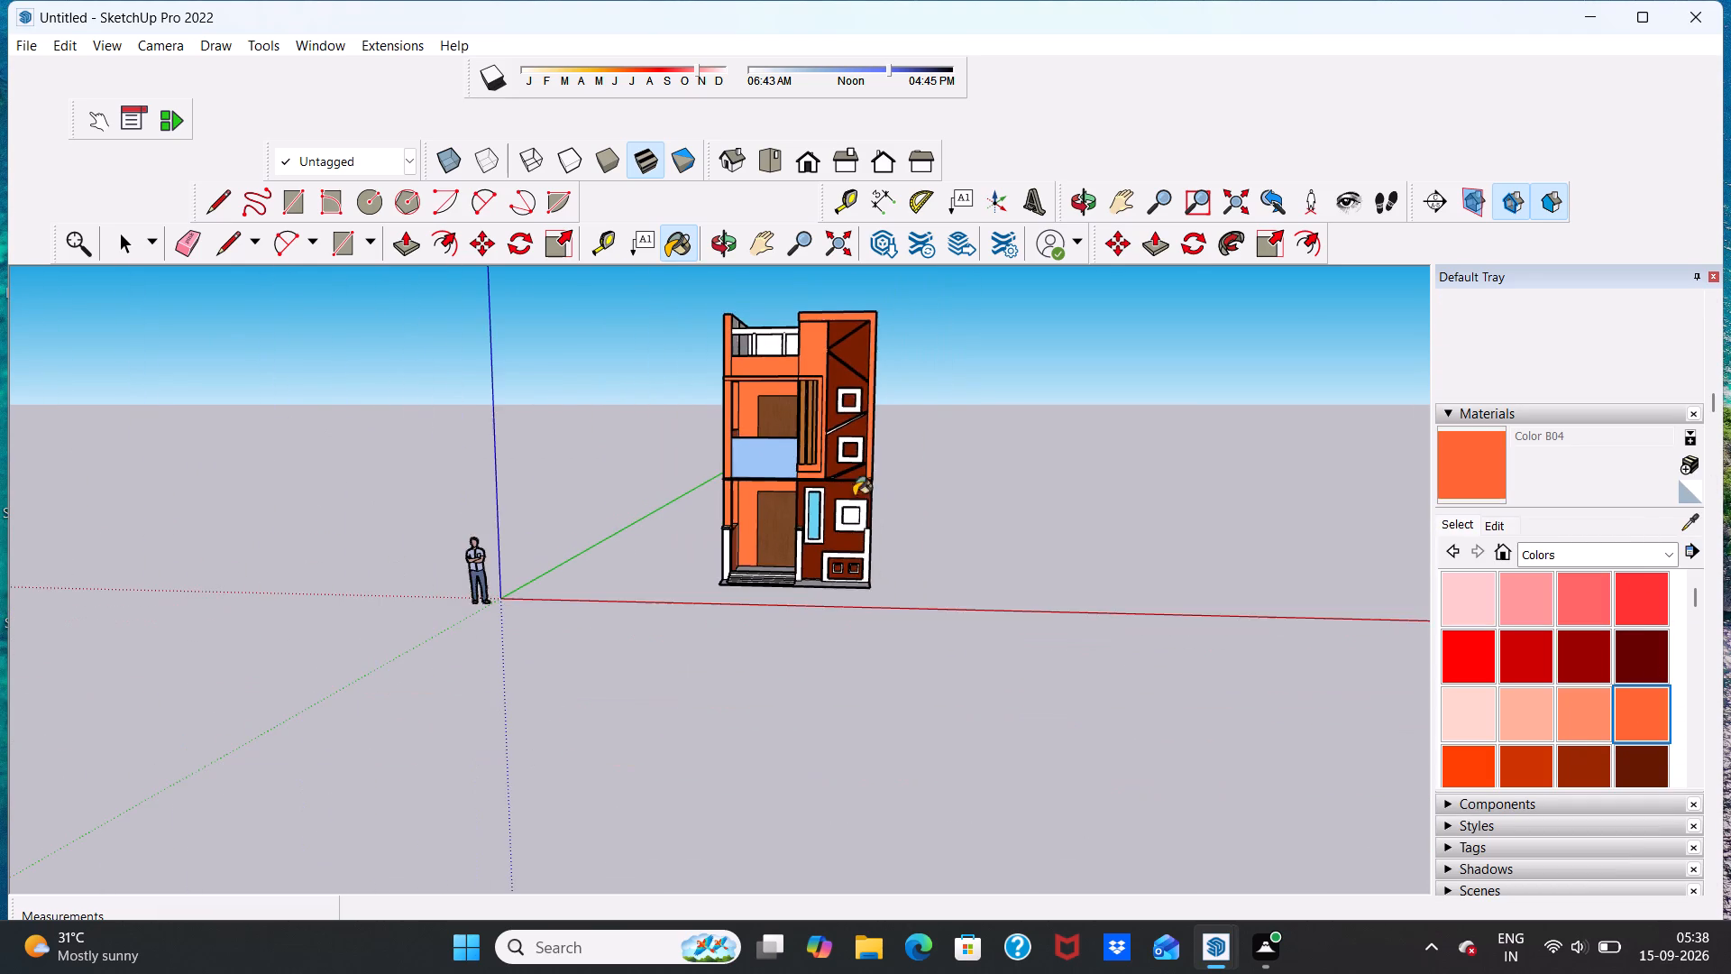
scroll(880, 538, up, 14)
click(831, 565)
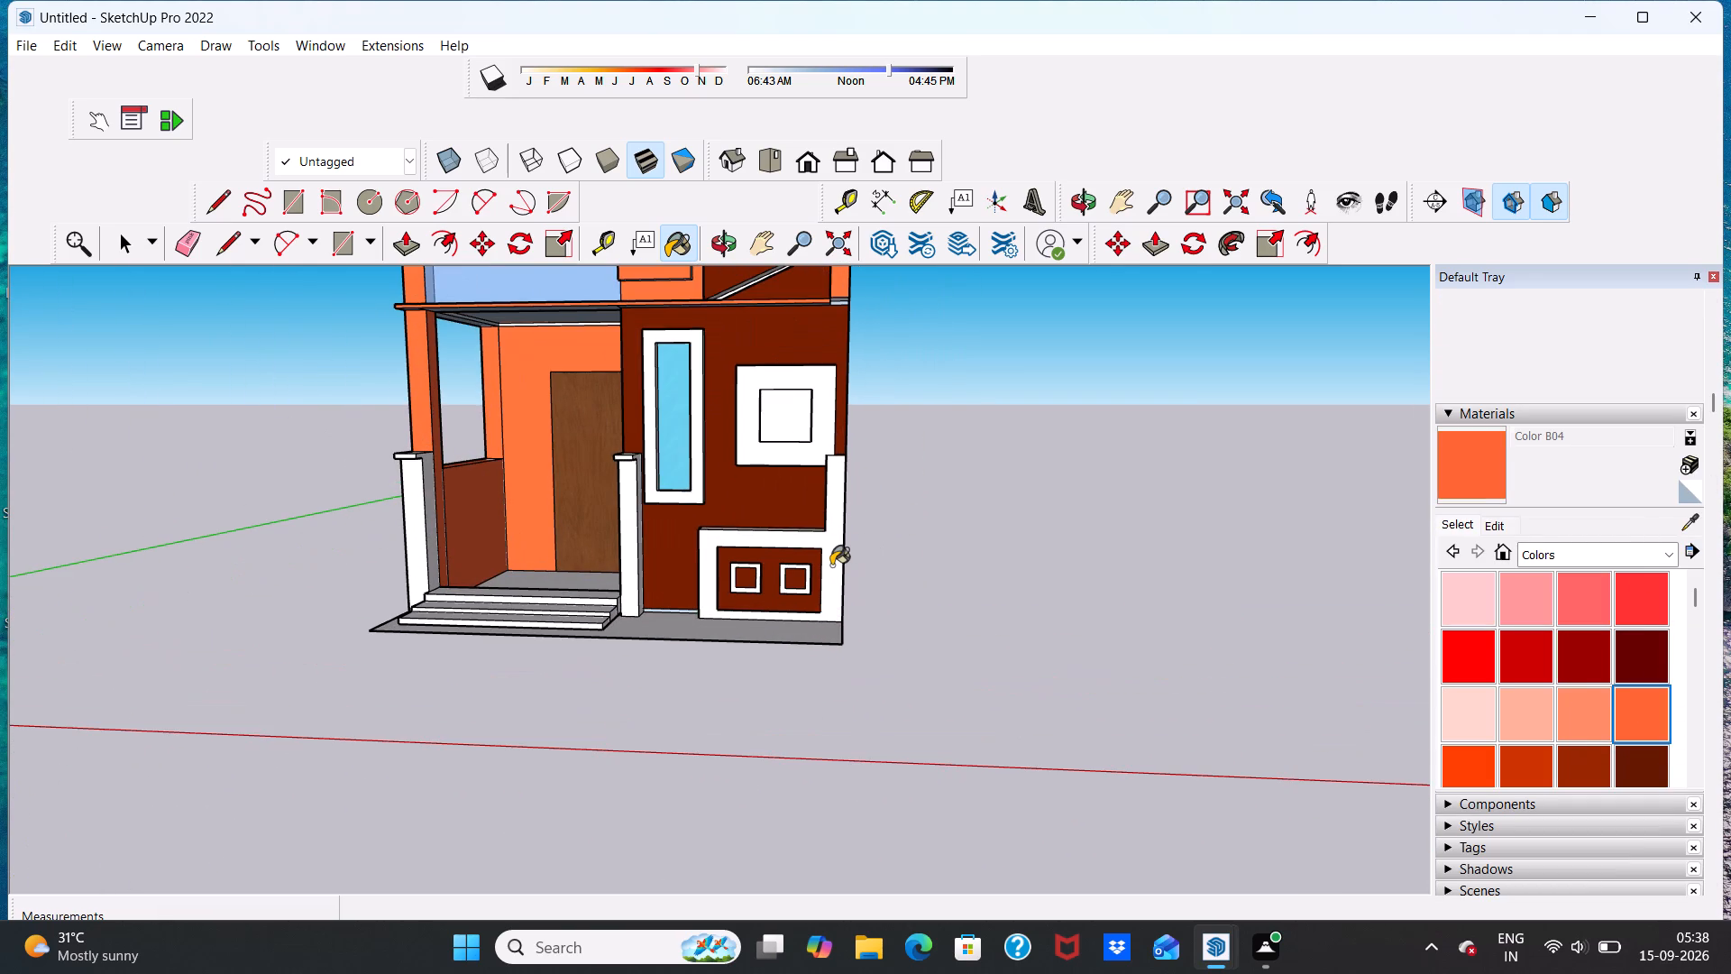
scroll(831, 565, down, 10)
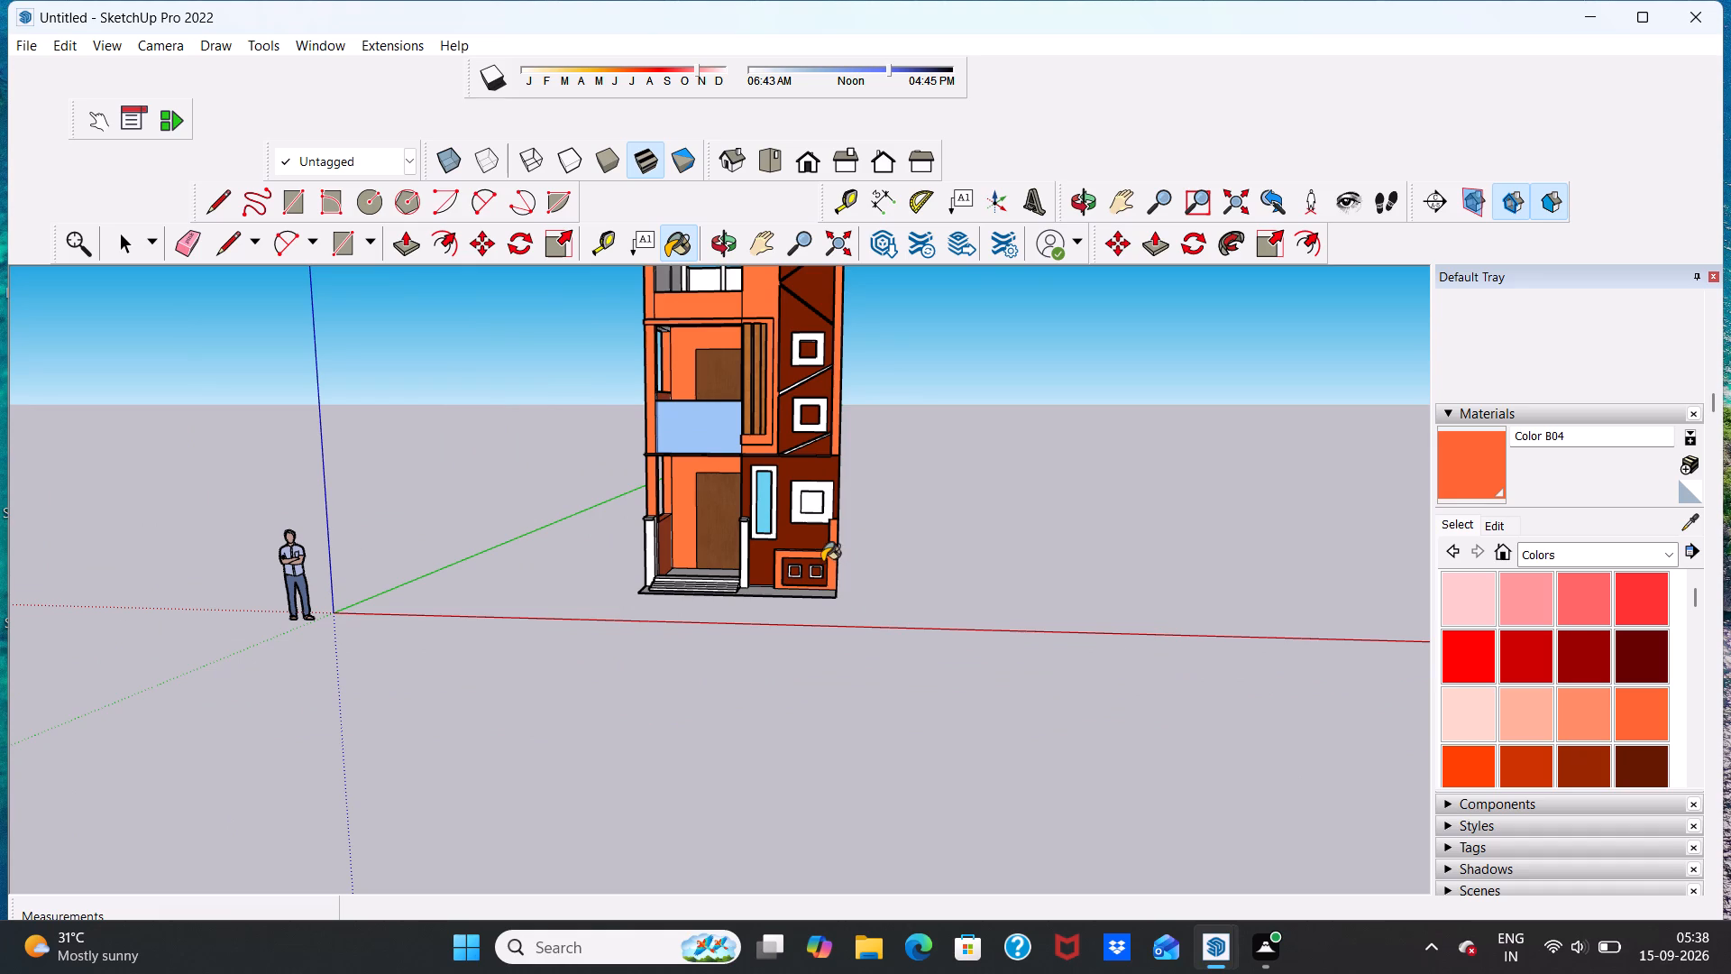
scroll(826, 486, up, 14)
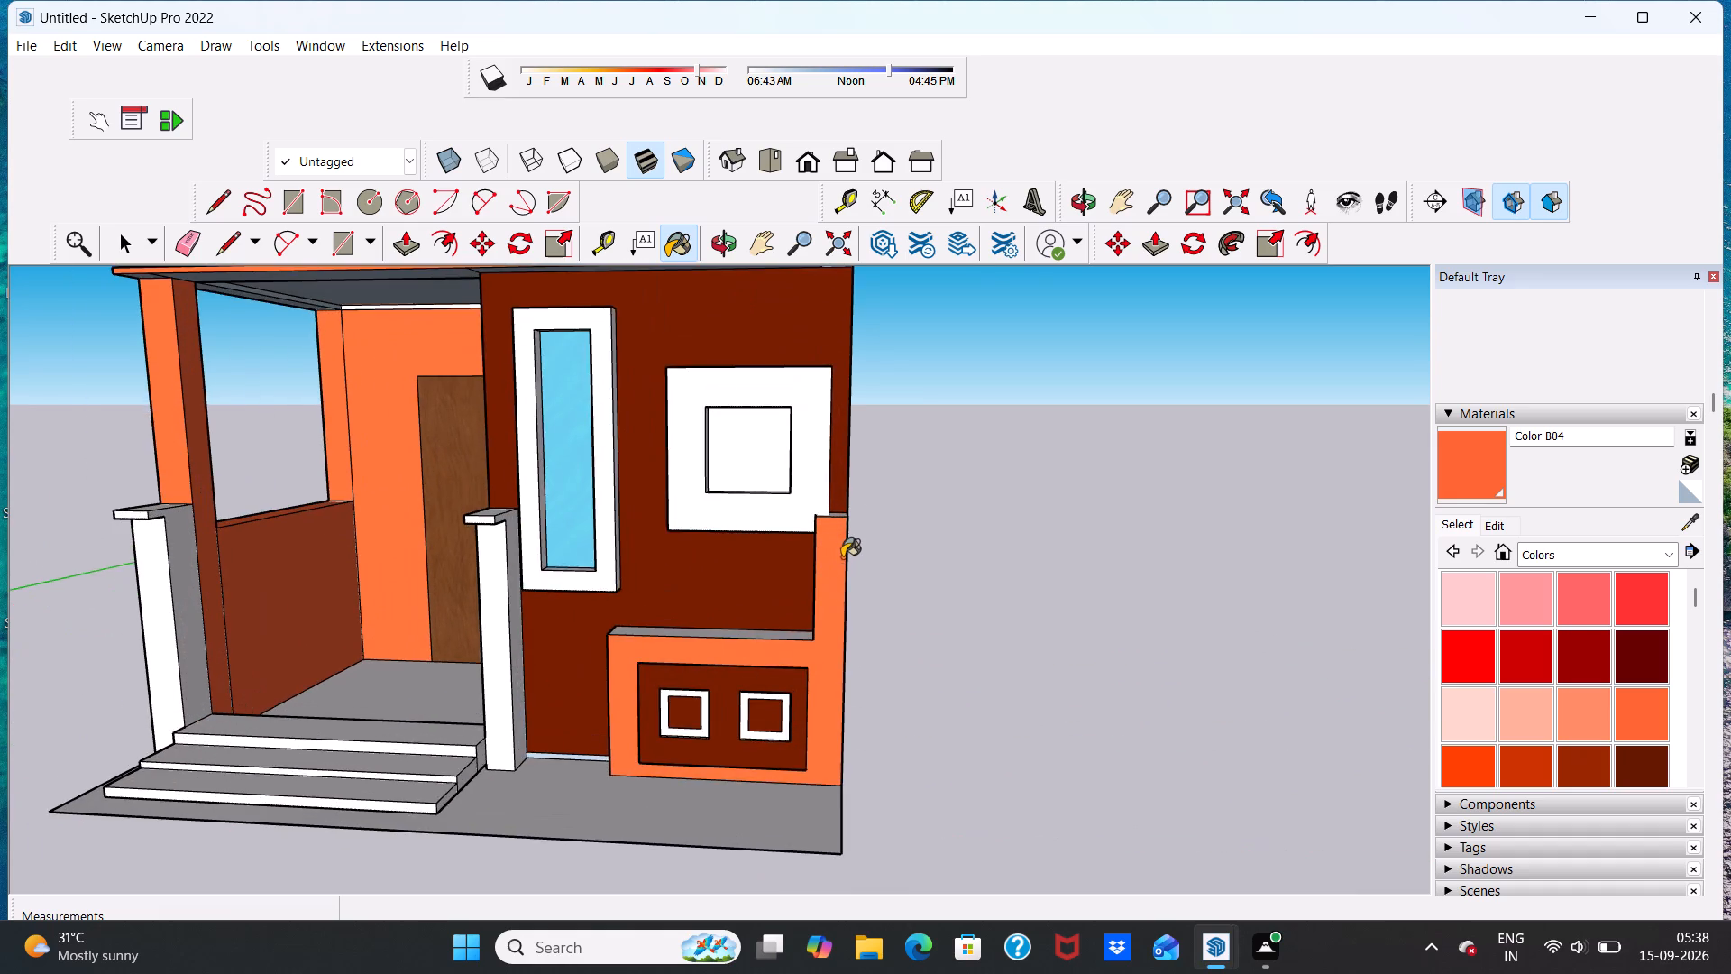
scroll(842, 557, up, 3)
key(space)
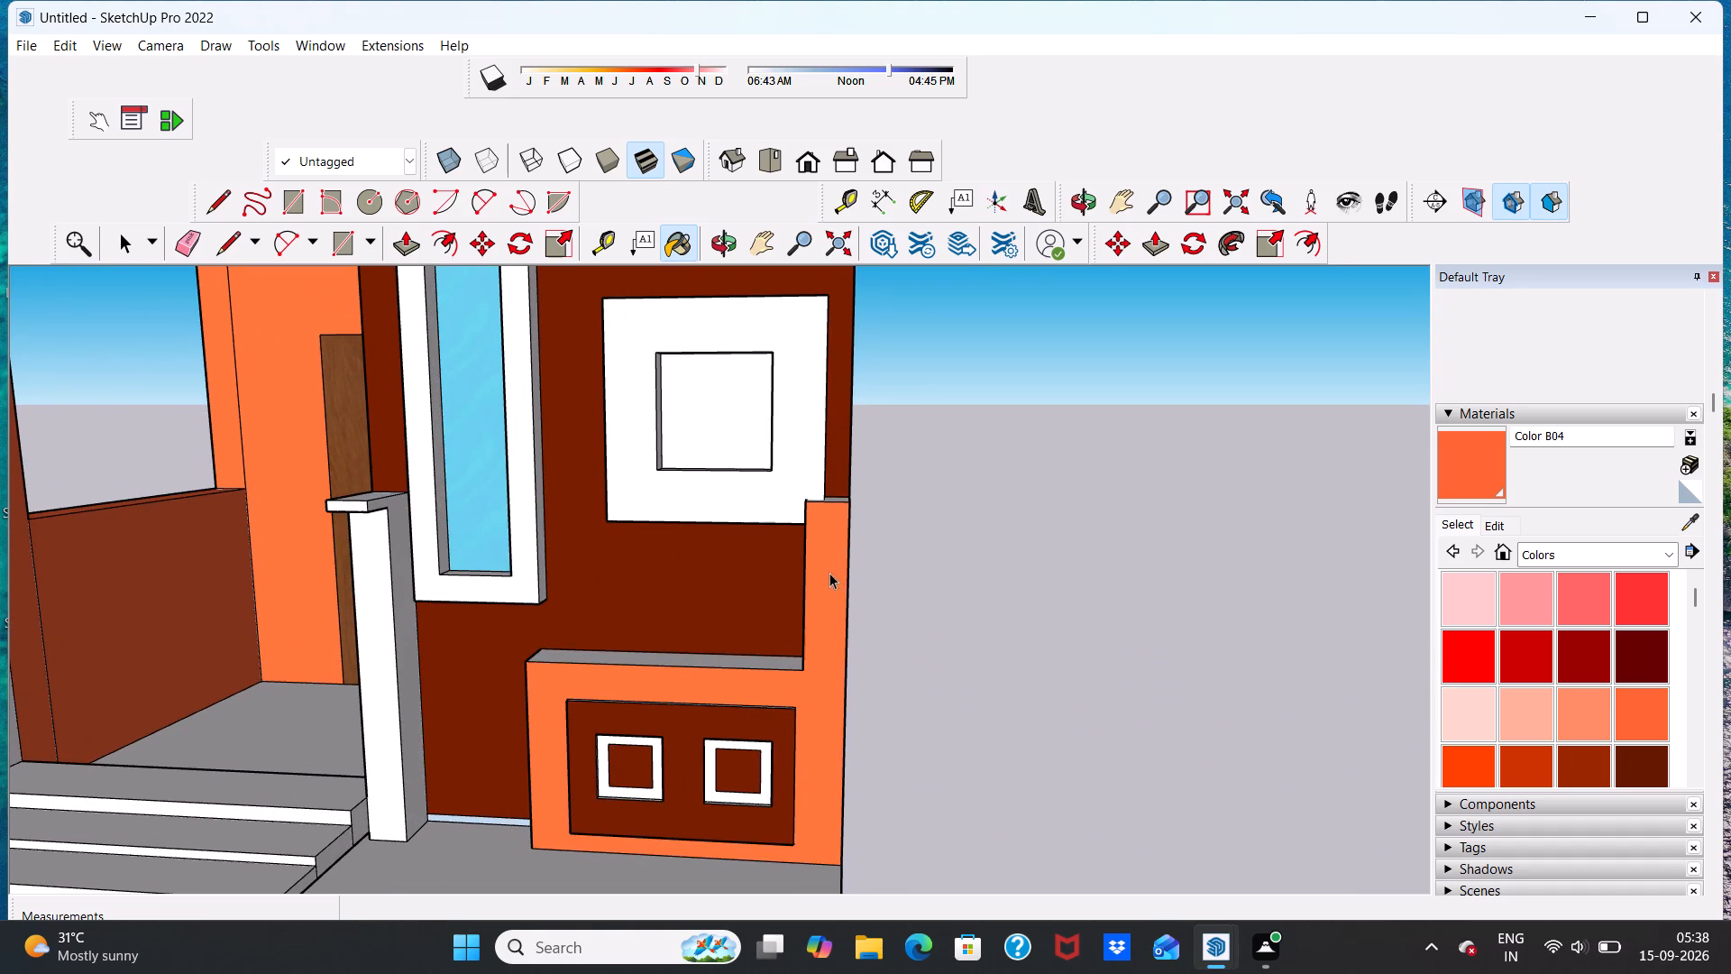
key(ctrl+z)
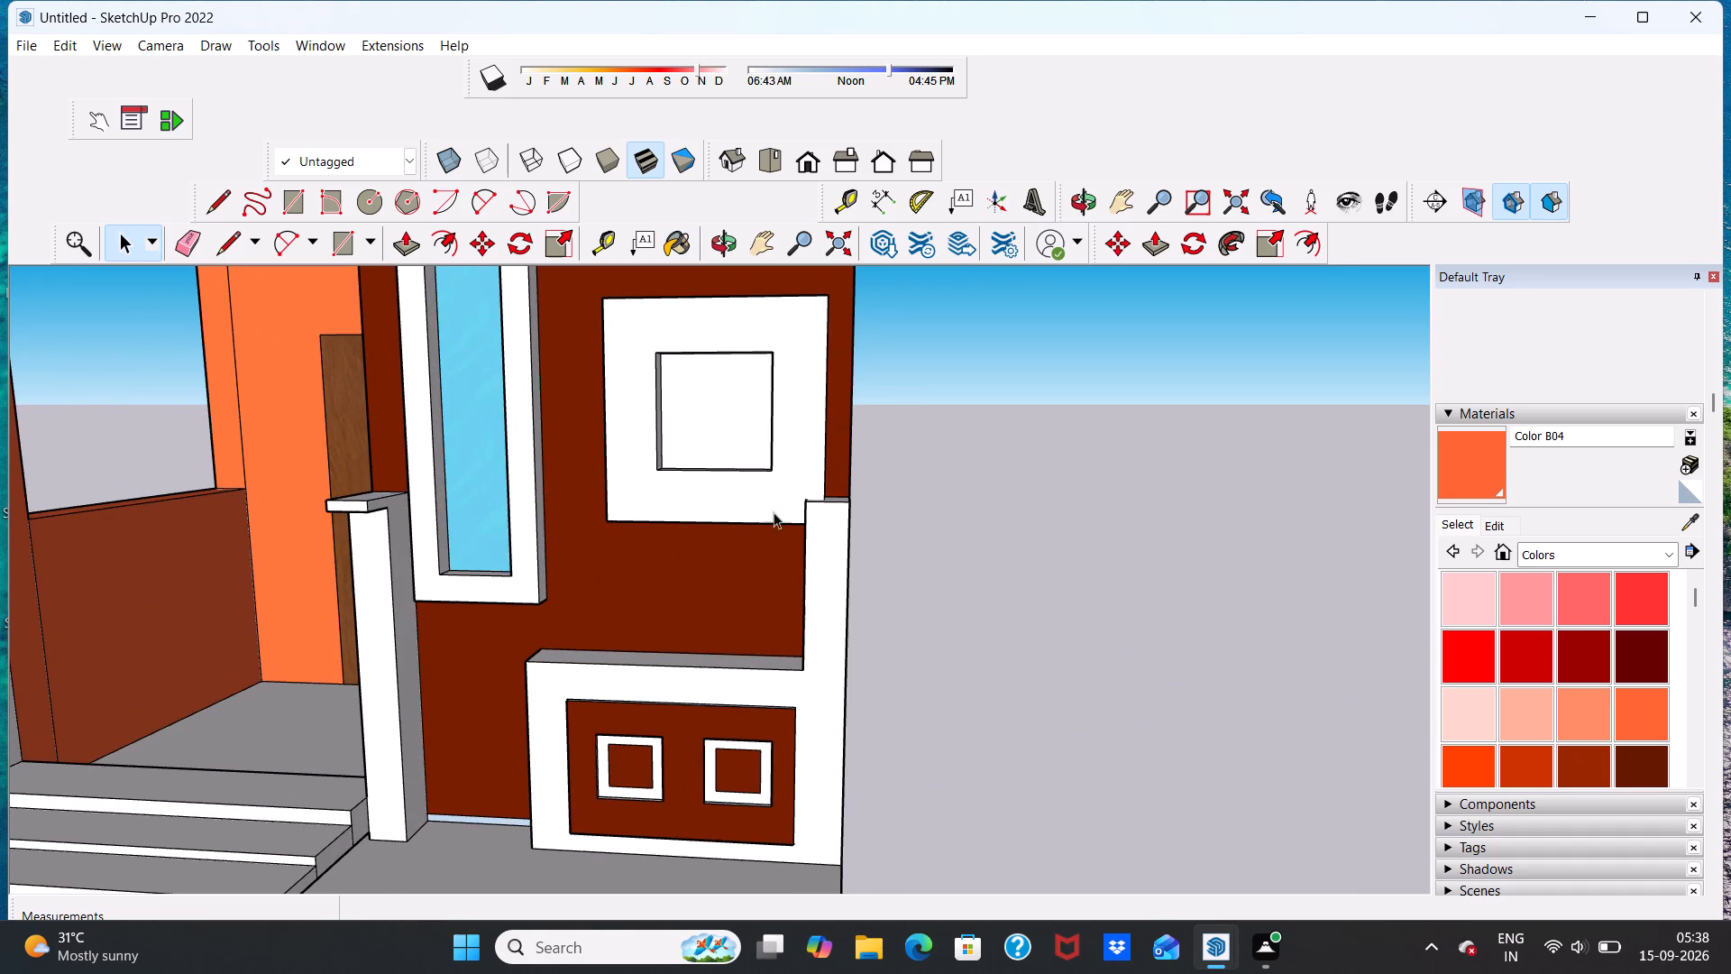
Draw a horizontal line about 7 3/8" long across the front face of the low wall's corner post, just below its top.
click(231, 235)
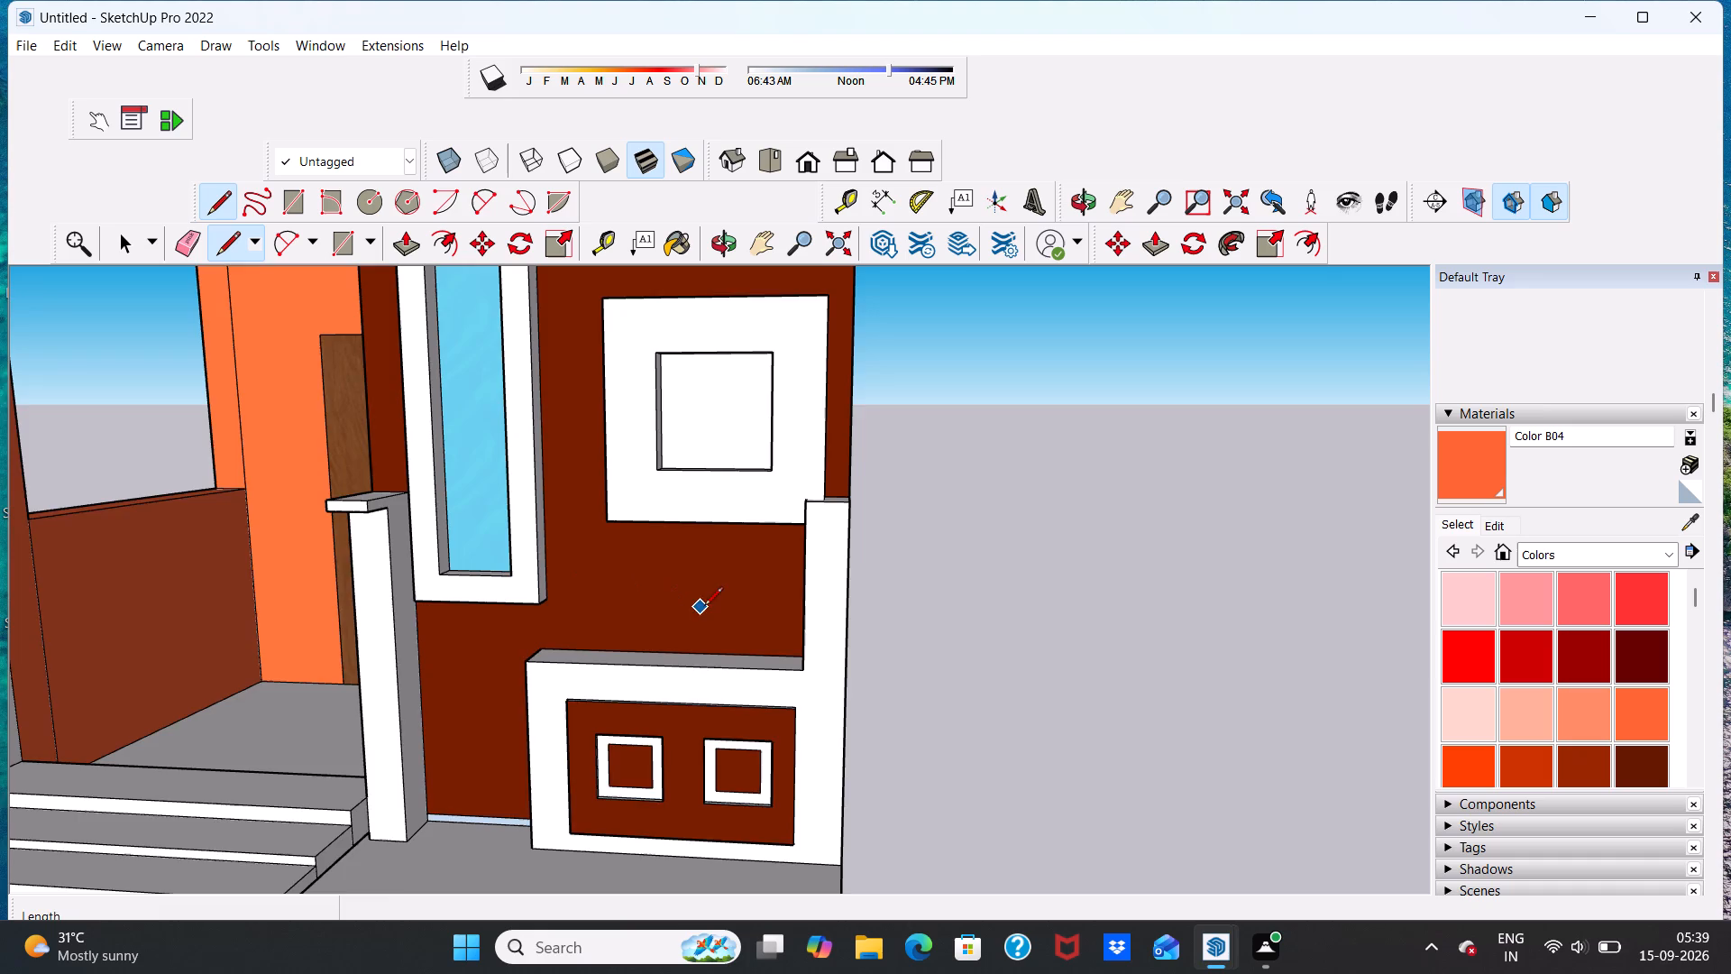
scroll(807, 548, up, 5)
click(803, 495)
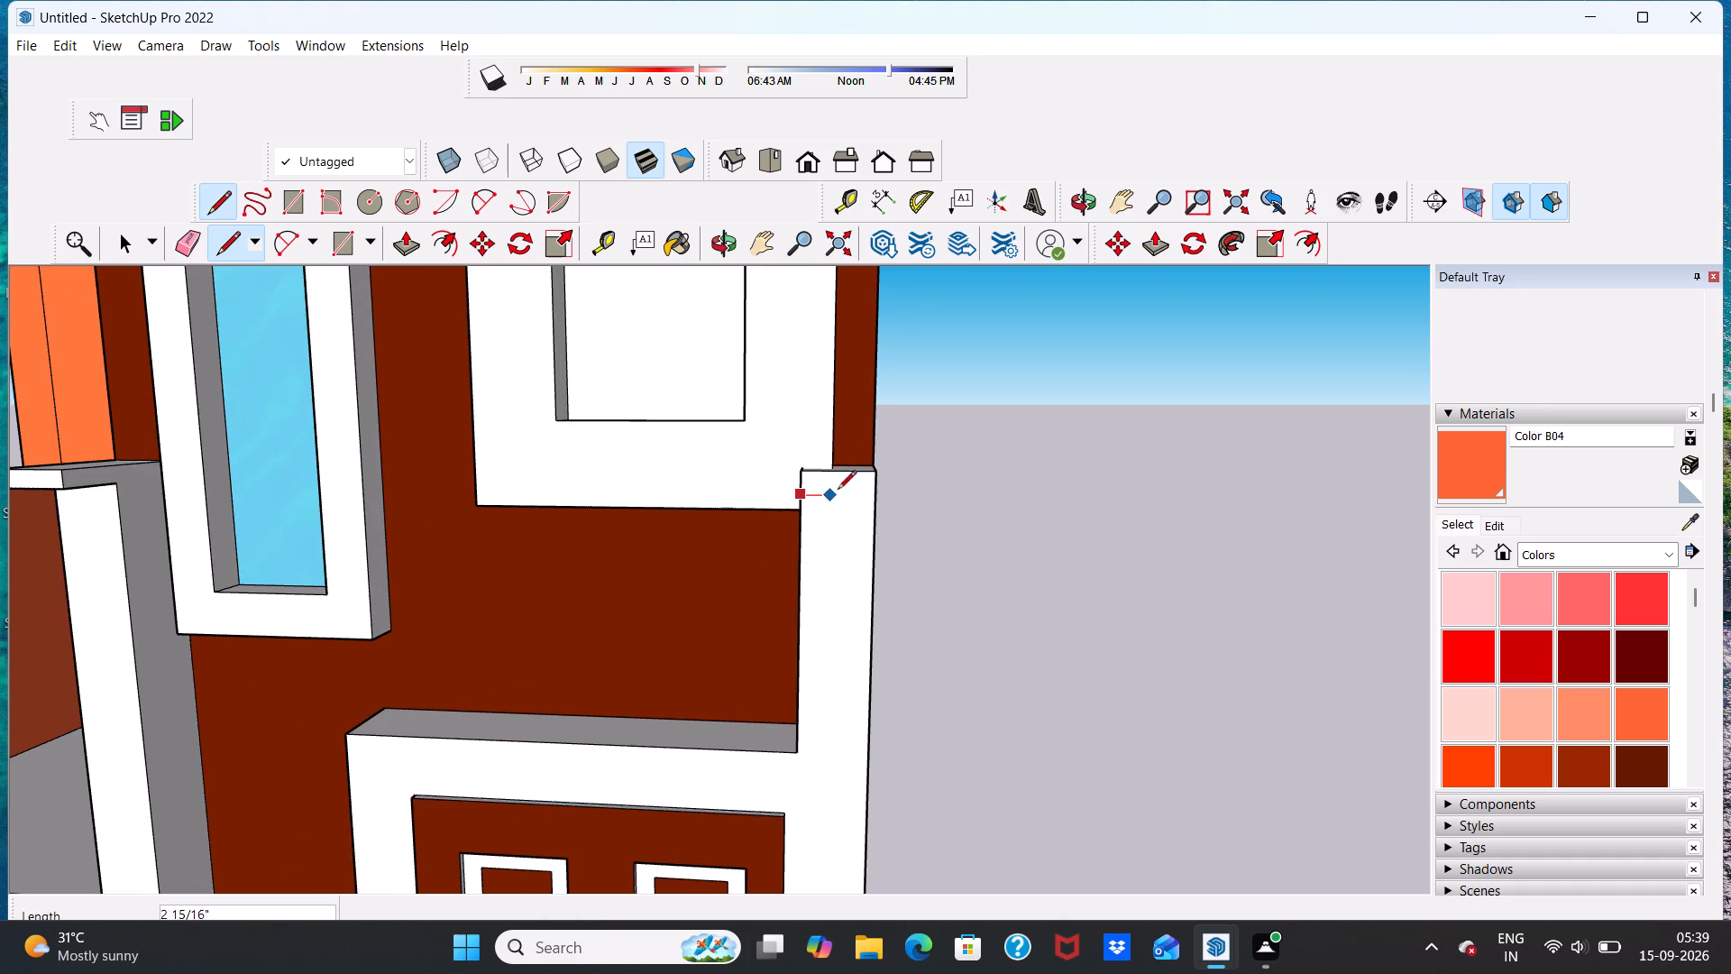
click(875, 494)
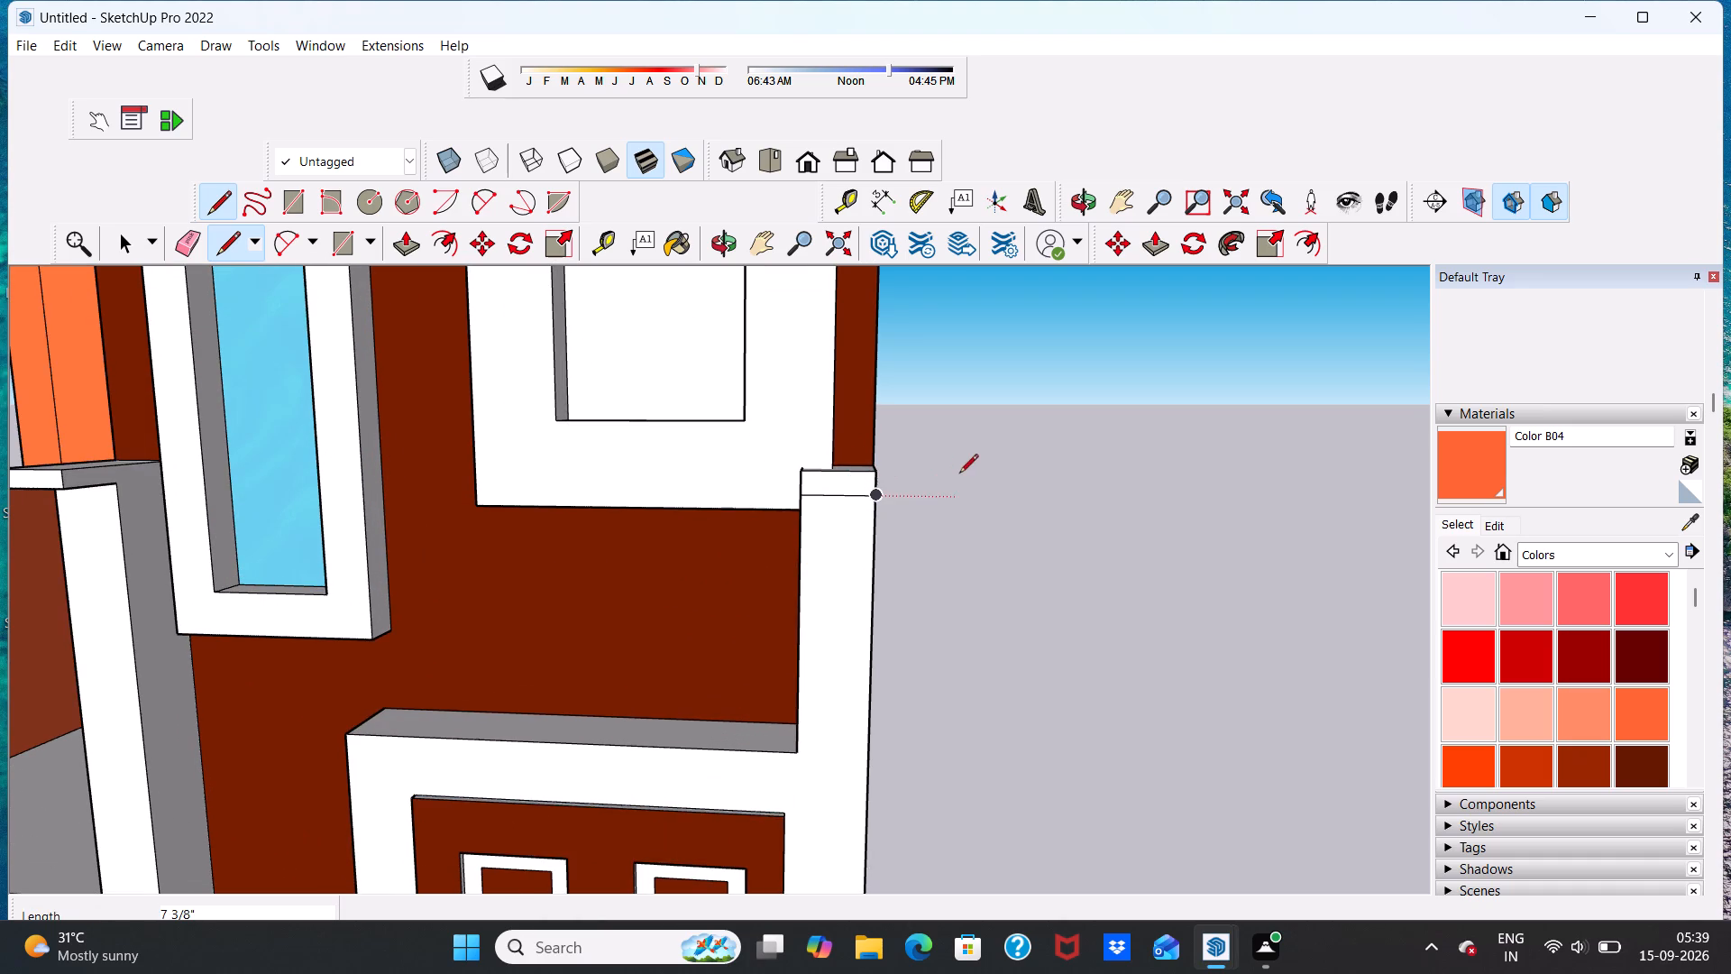
Push/Pull the narrow strip at the corner post's top outward about 7 1/2", in line with the entrance pillar's cap.
click(406, 240)
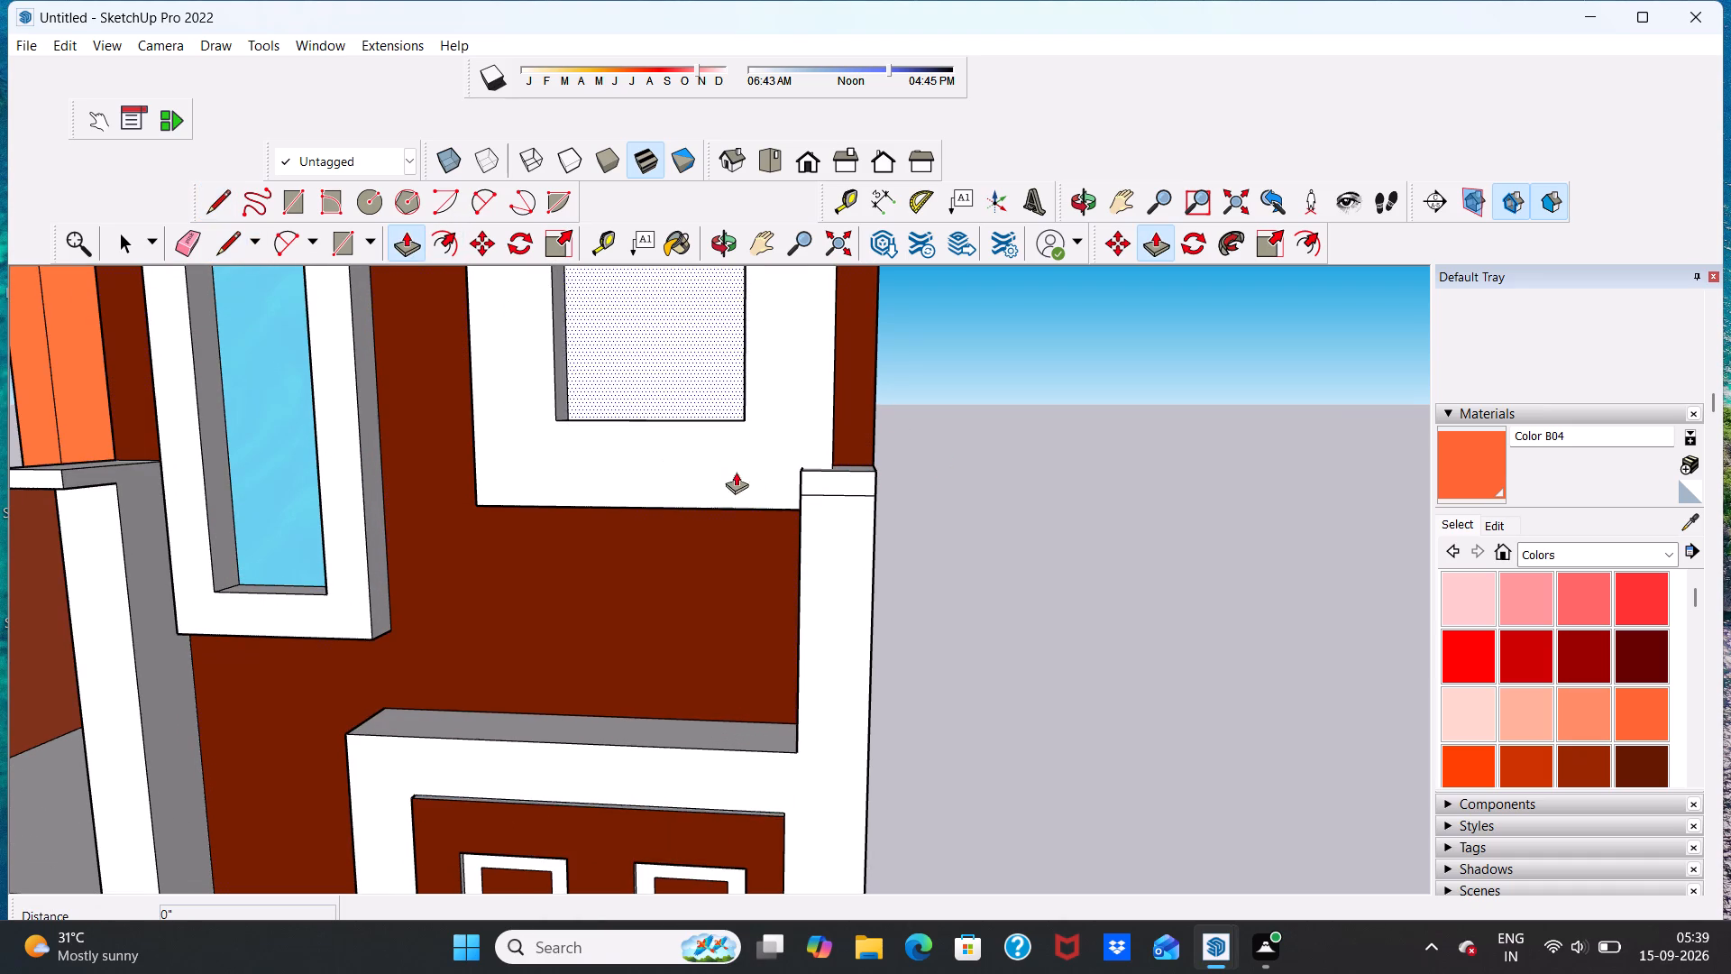
click(838, 472)
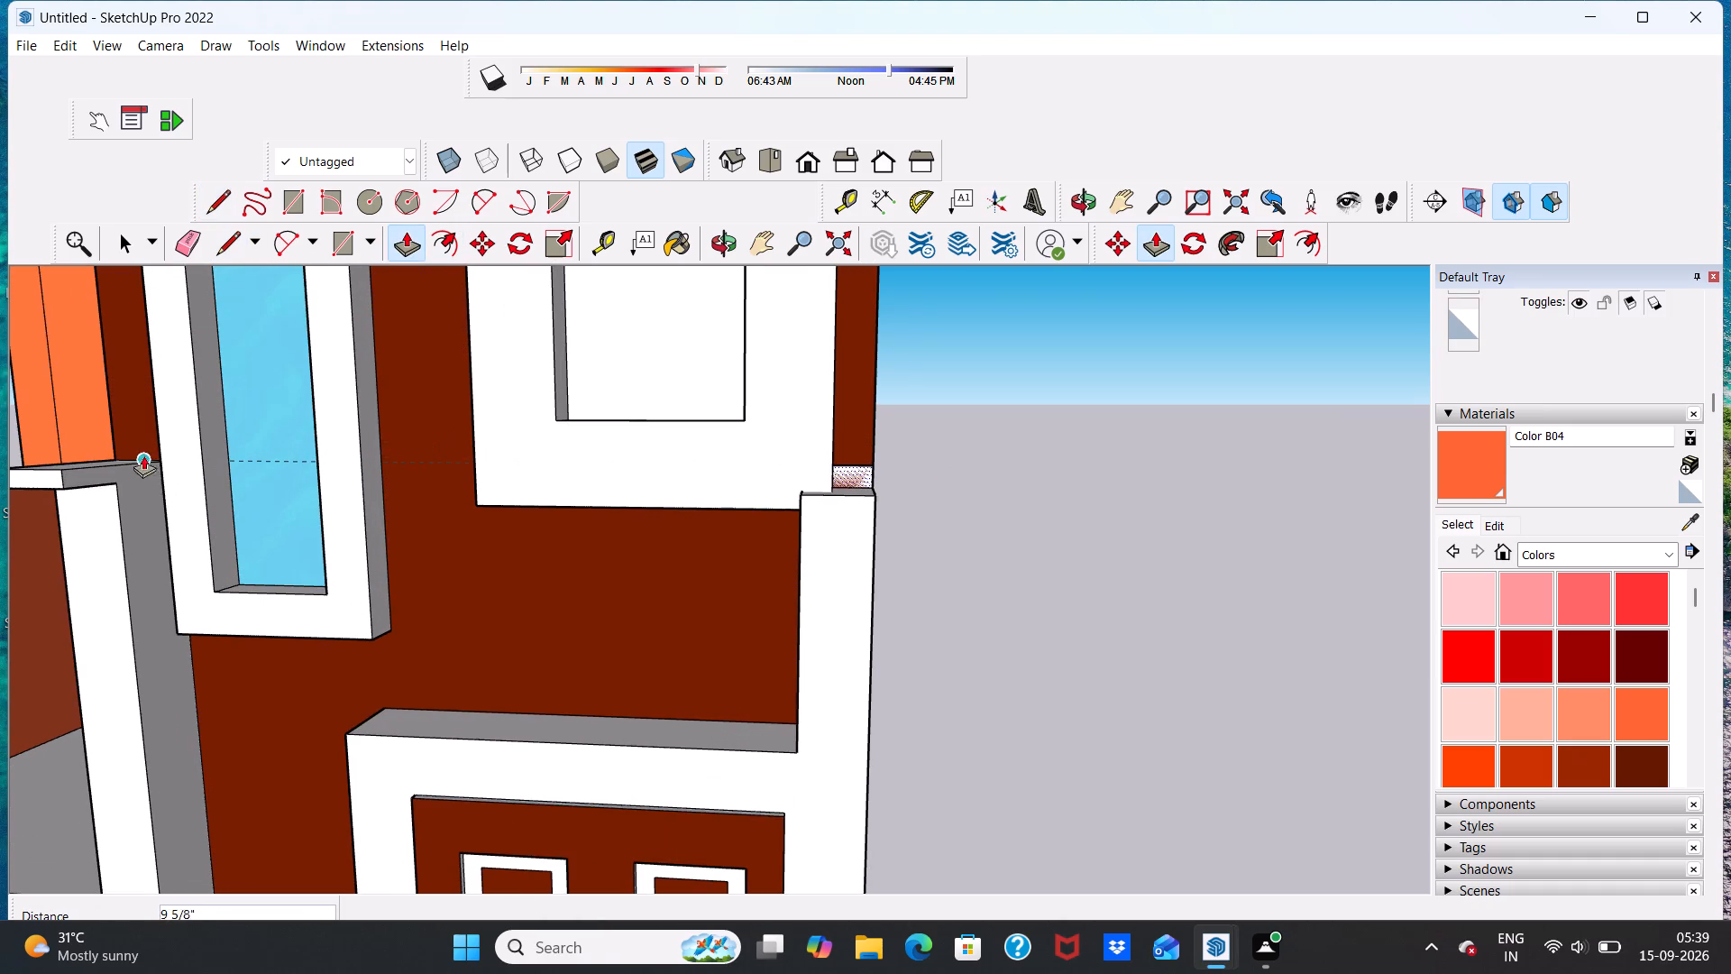
click(65, 473)
scroll(373, 526, down, 5)
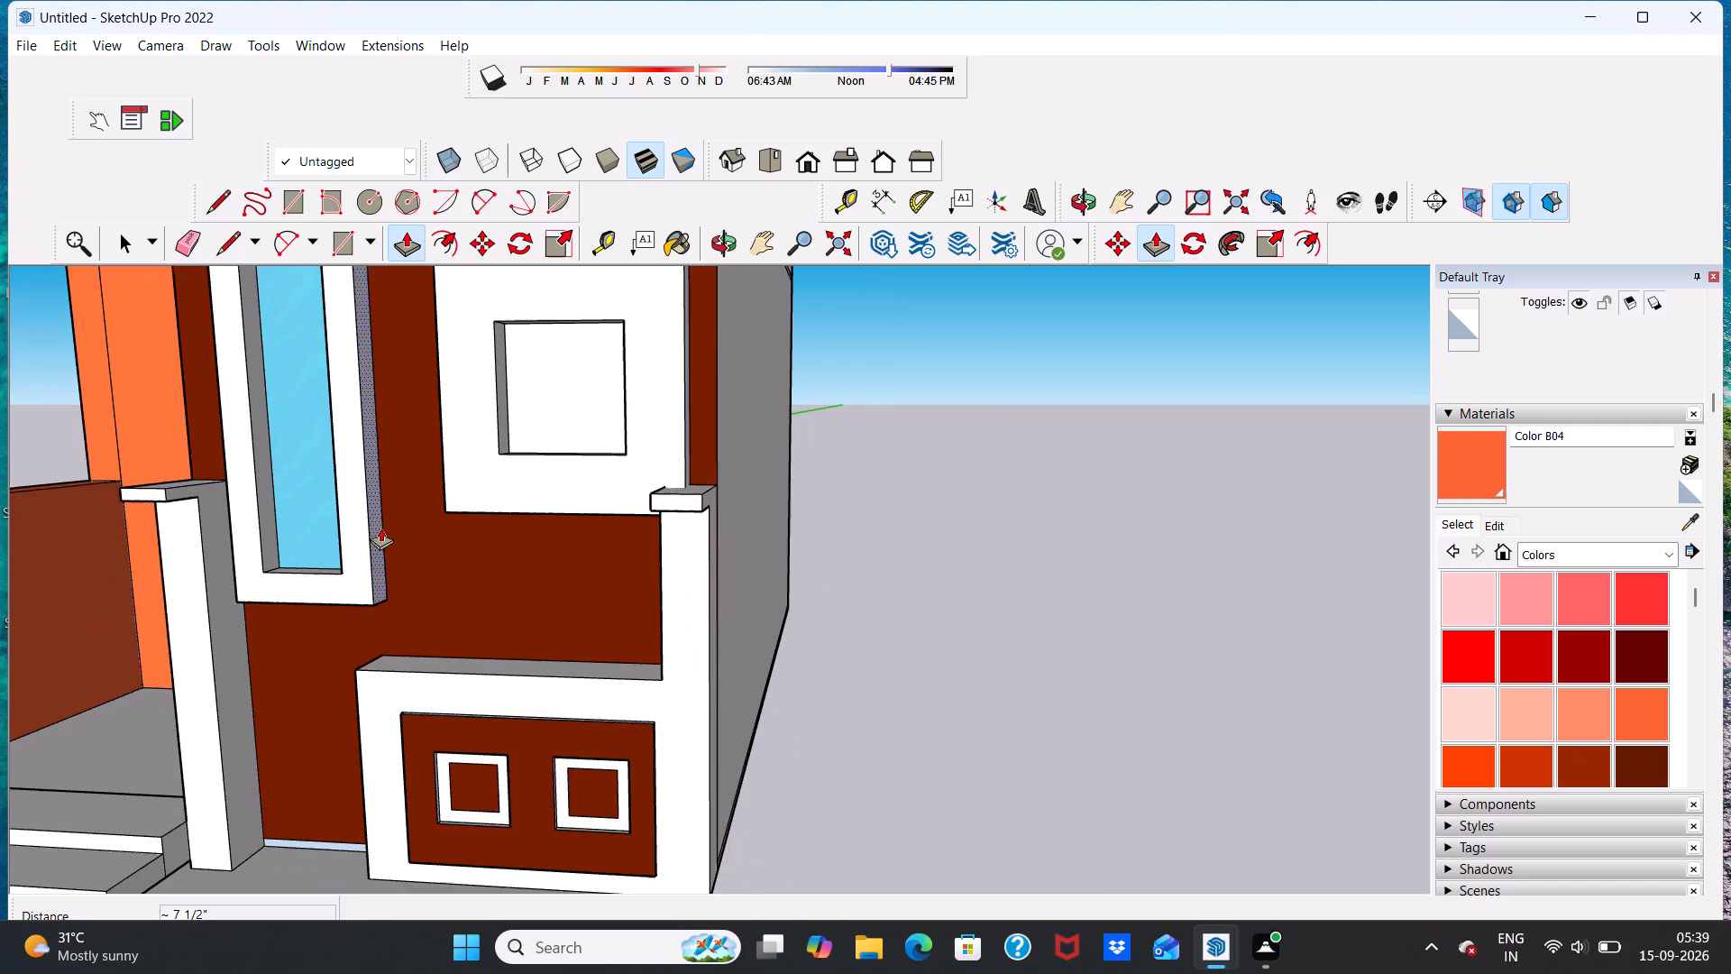
Paint the low front wall's white front face and its corner post with Color B04.
scroll(380, 528, down, 1)
key(space)
scroll(666, 533, up, 2)
scroll(710, 529, down, 2)
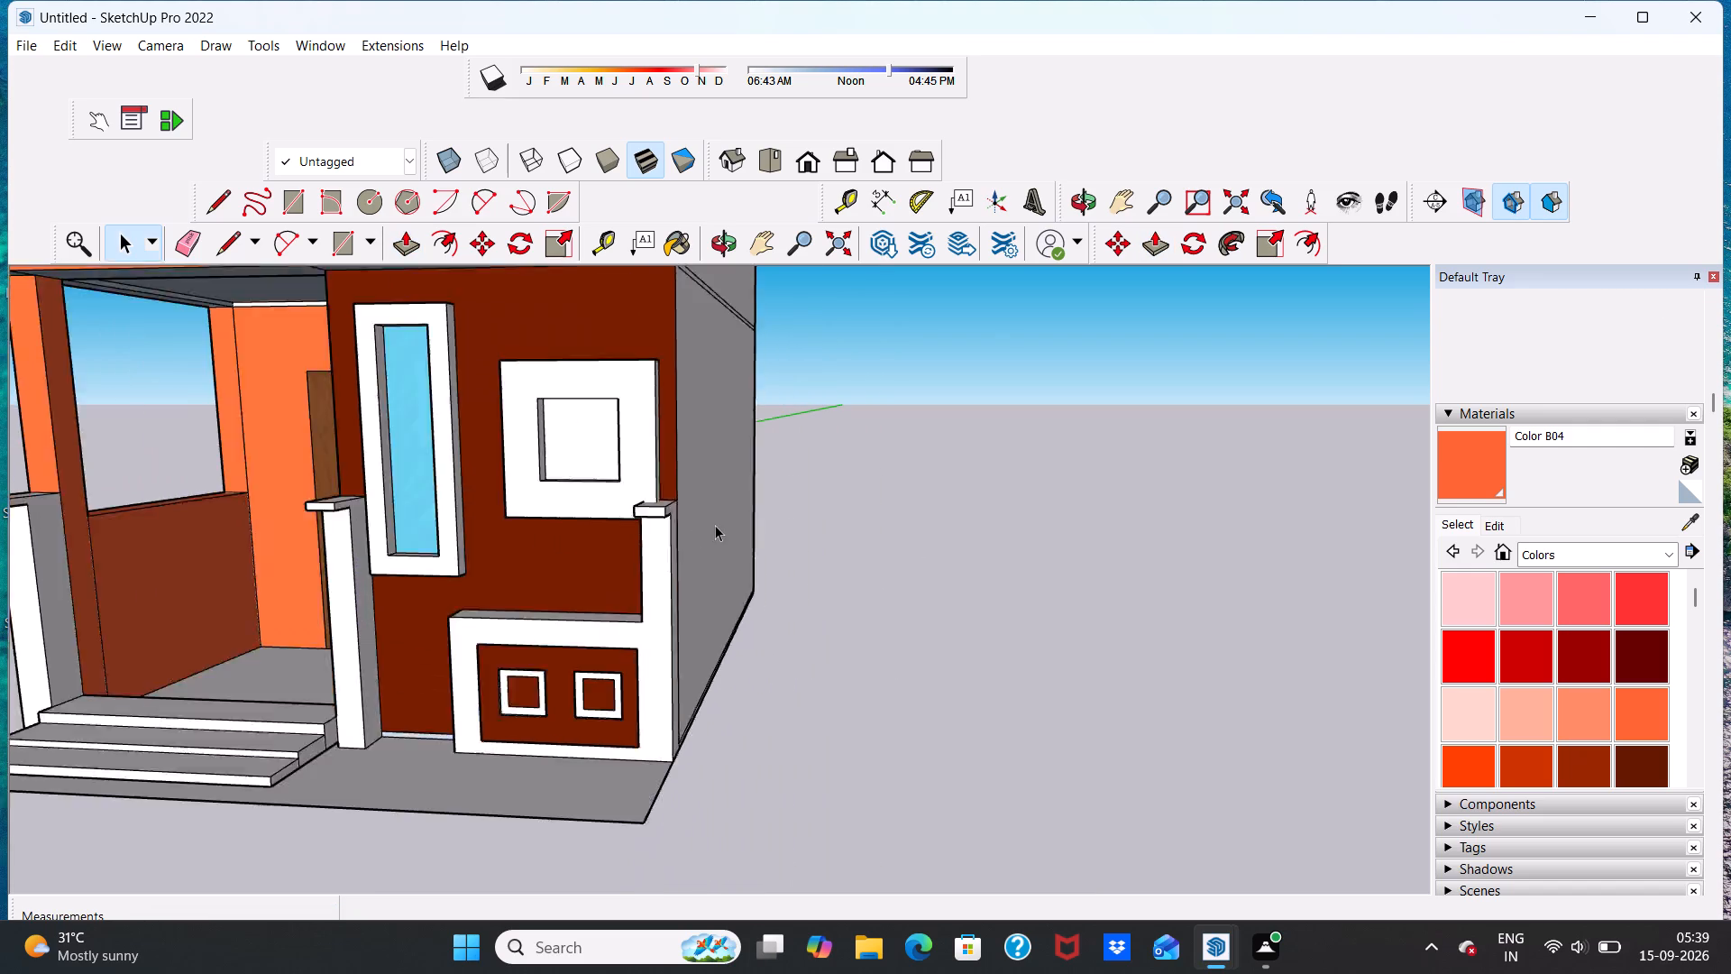
scroll(715, 525, down, 6)
middle_drag(675, 543, 772, 520)
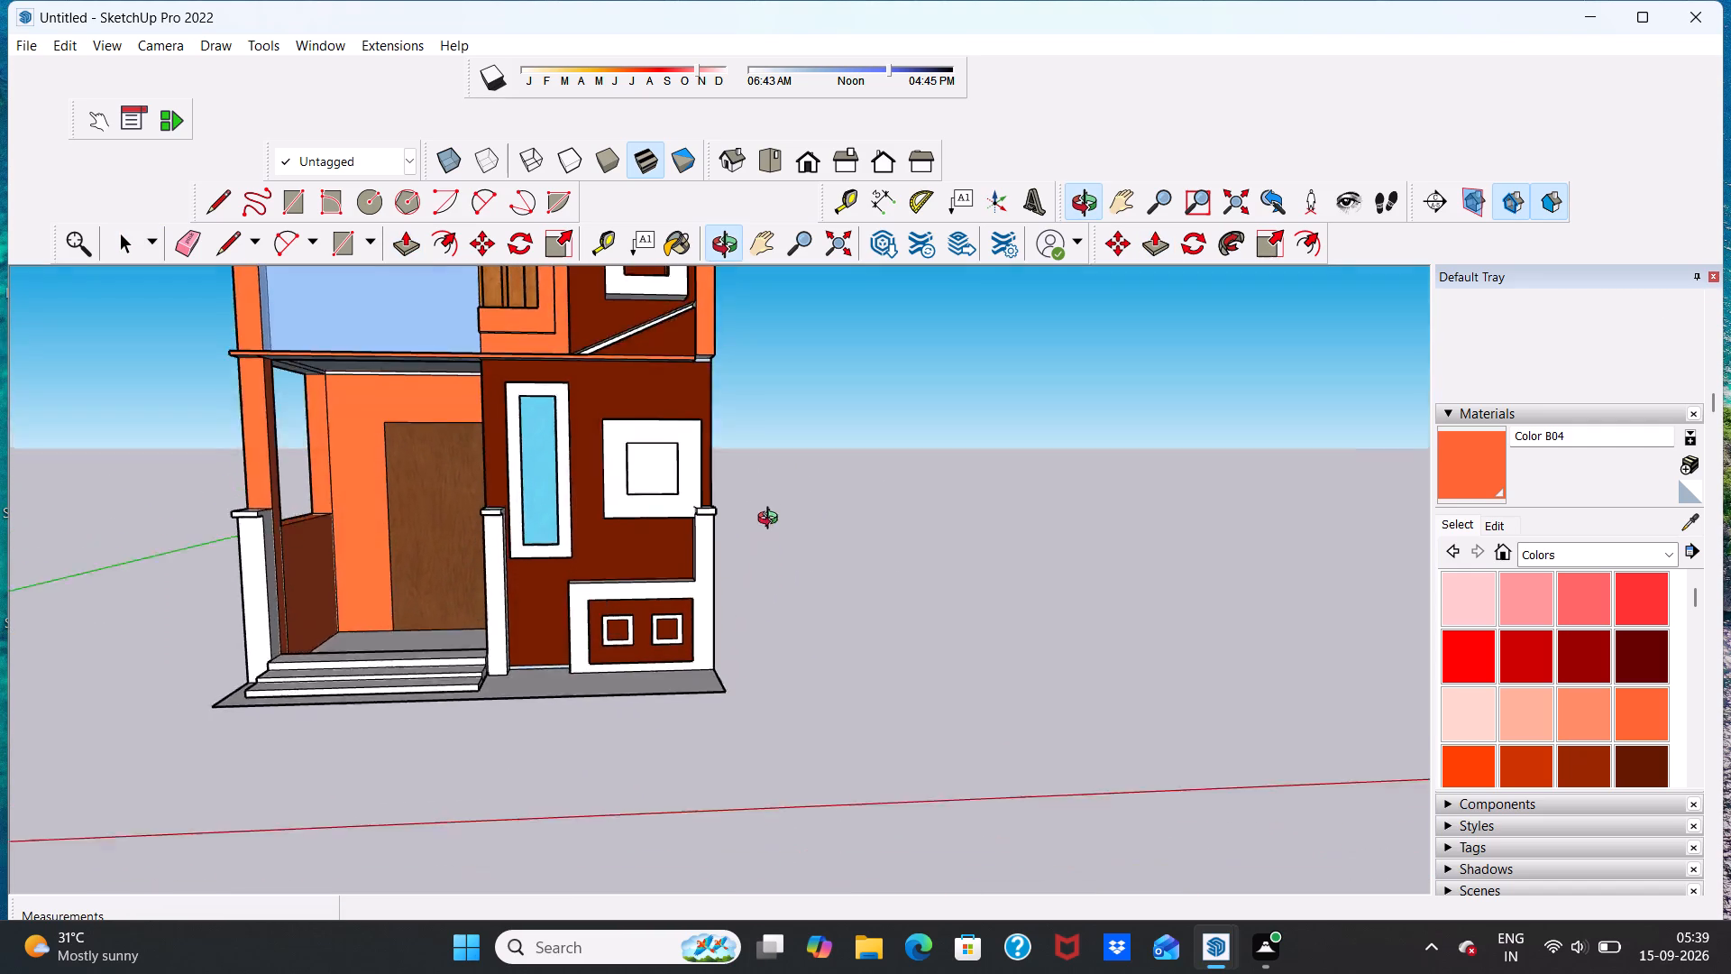
middle_drag(772, 520, 772, 498)
click(1653, 708)
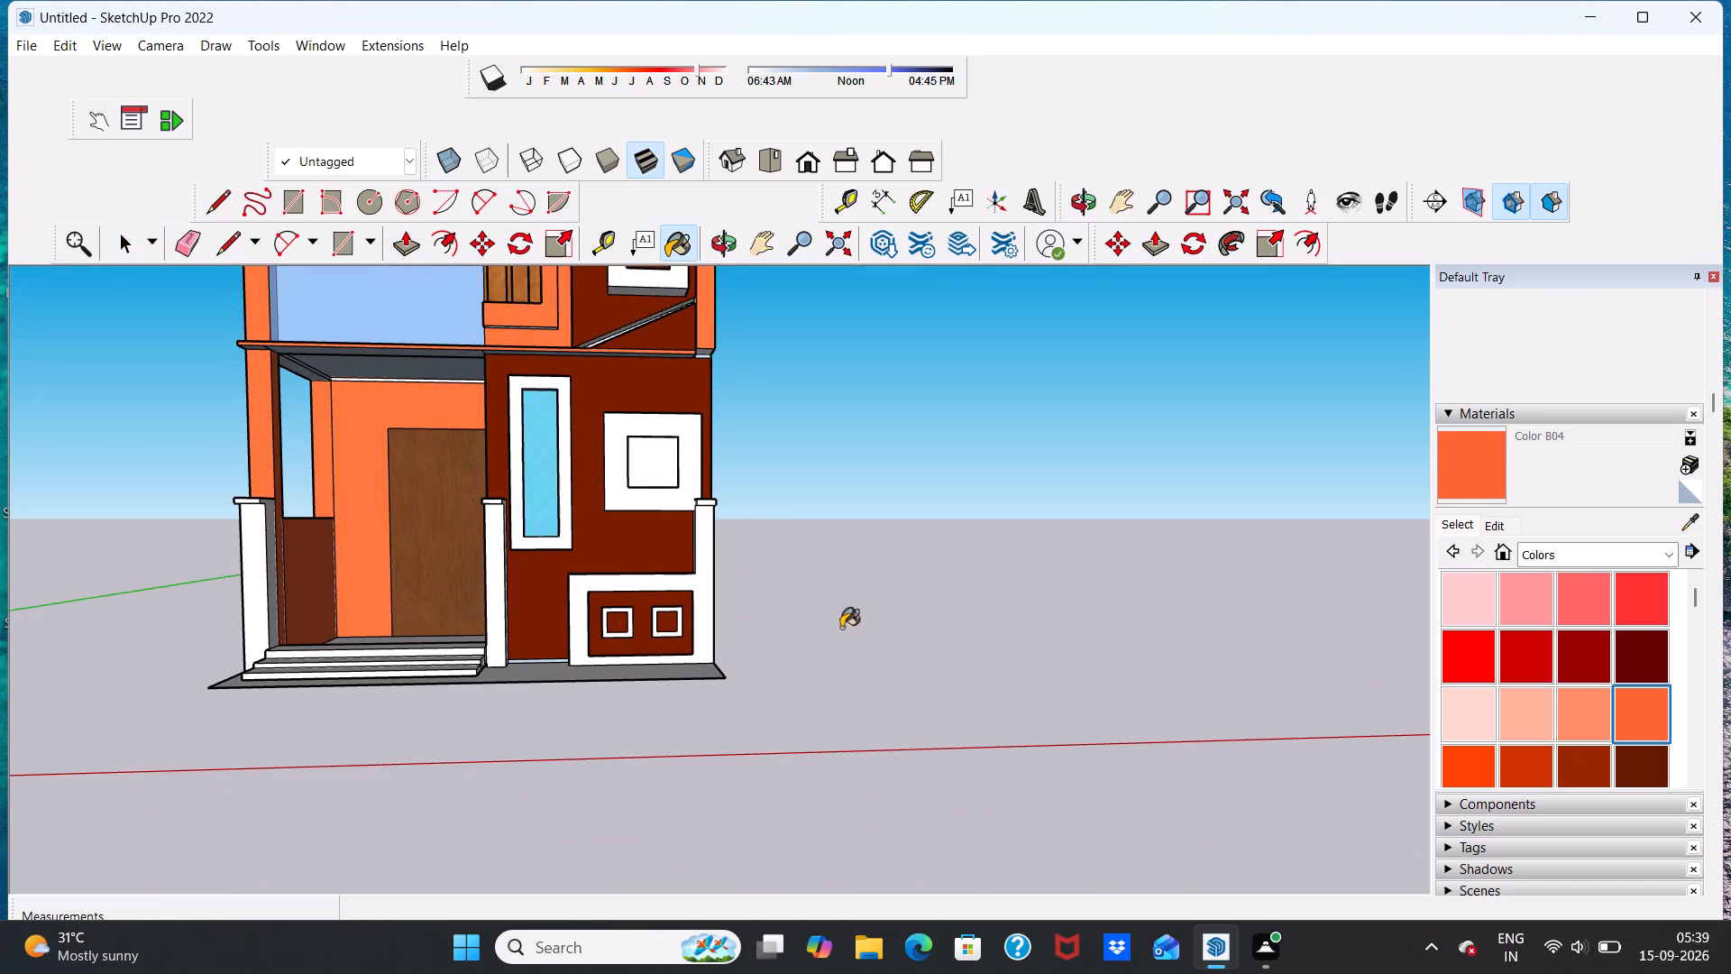
scroll(802, 618, up, 4)
click(651, 579)
Paint the front, the cap's top and the window-facing side of the pillar between steps and low wall with Color B04.
scroll(671, 593, down, 8)
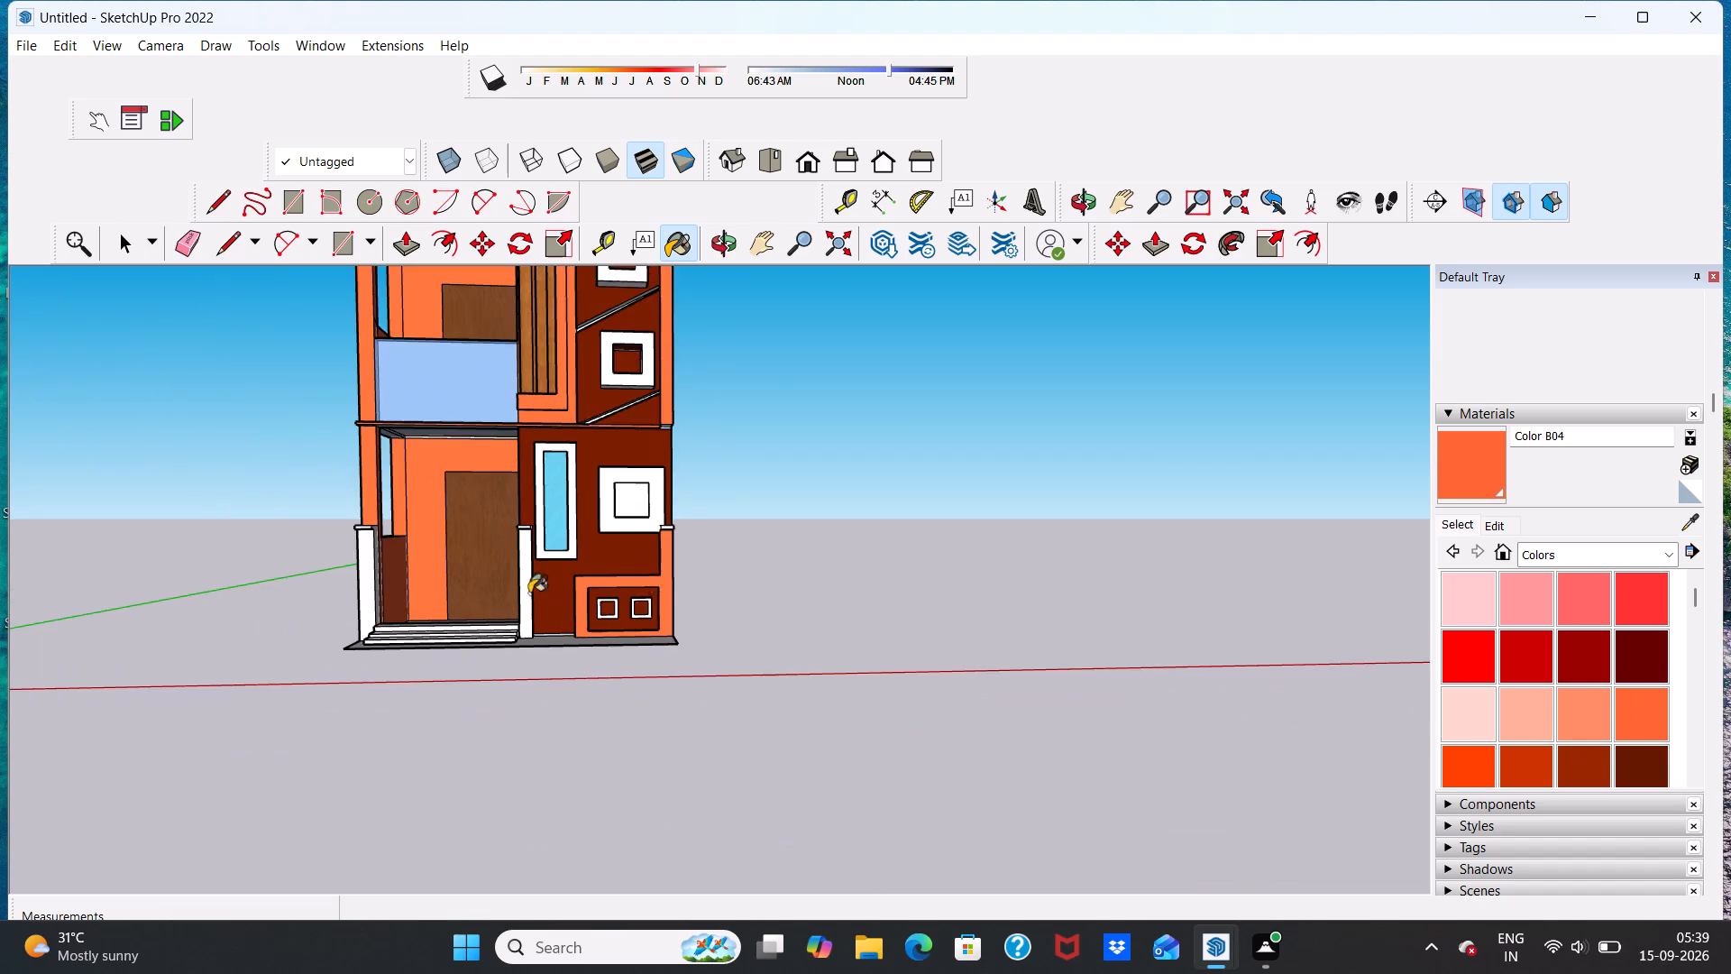
scroll(508, 584, up, 5)
click(534, 574)
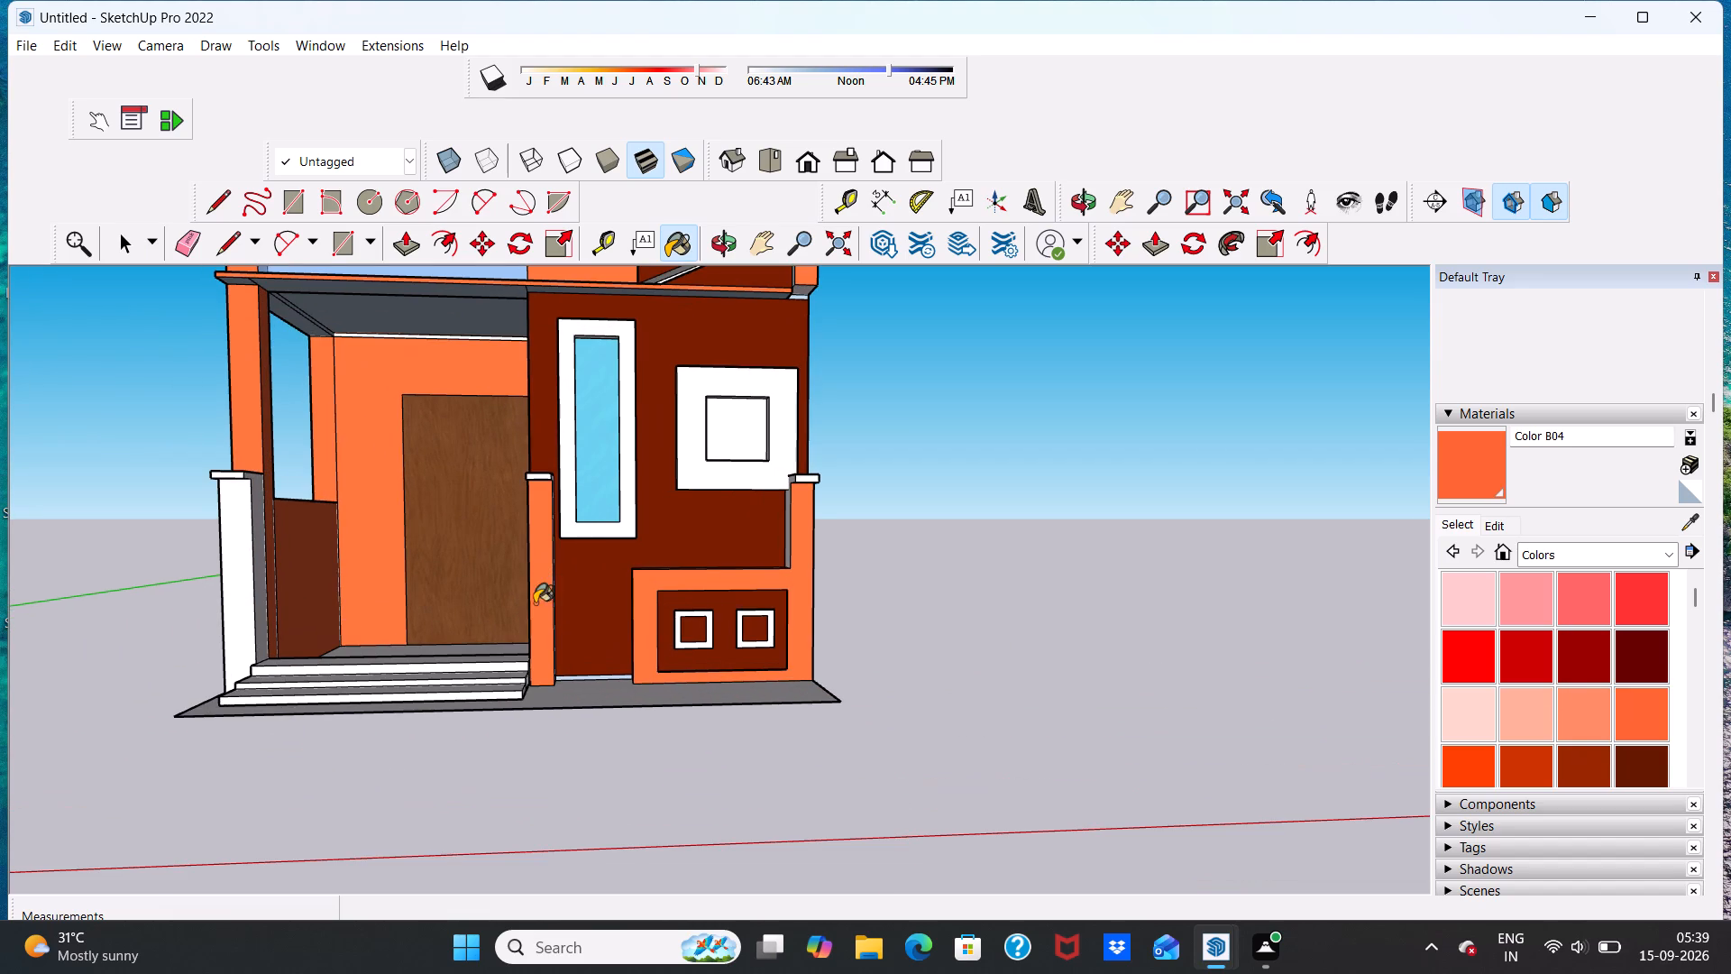
scroll(558, 590, down, 8)
middle_drag(559, 563, 559, 683)
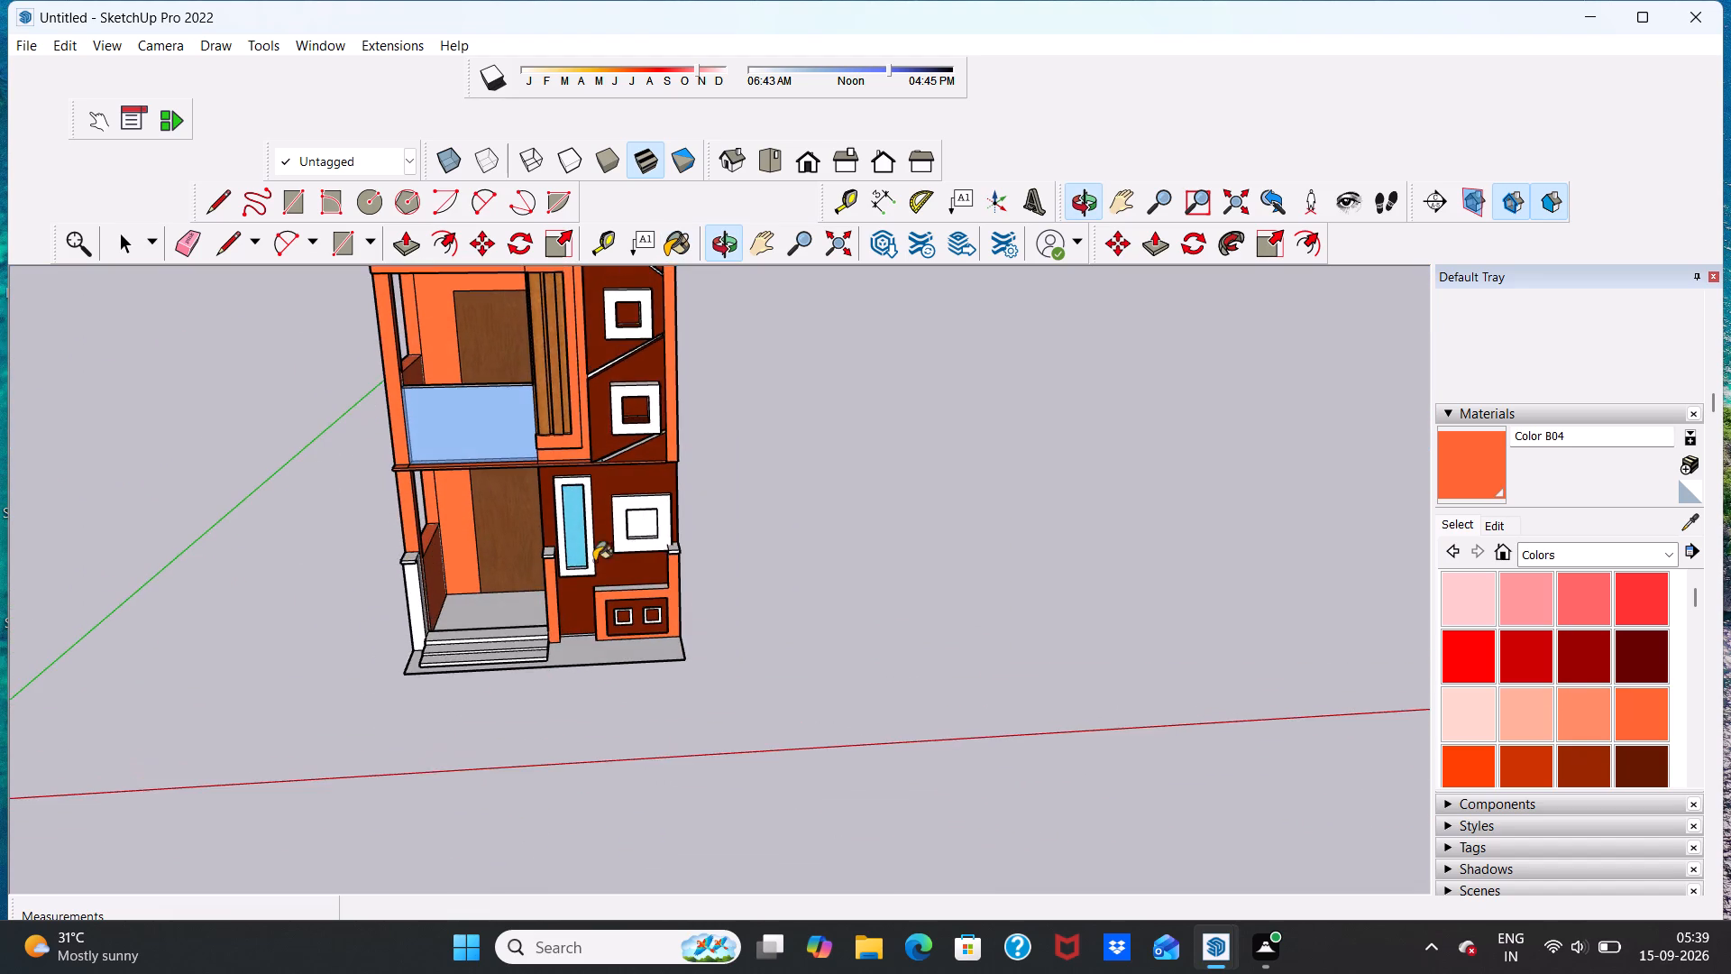
scroll(585, 543, up, 11)
click(490, 565)
scroll(516, 571, down, 5)
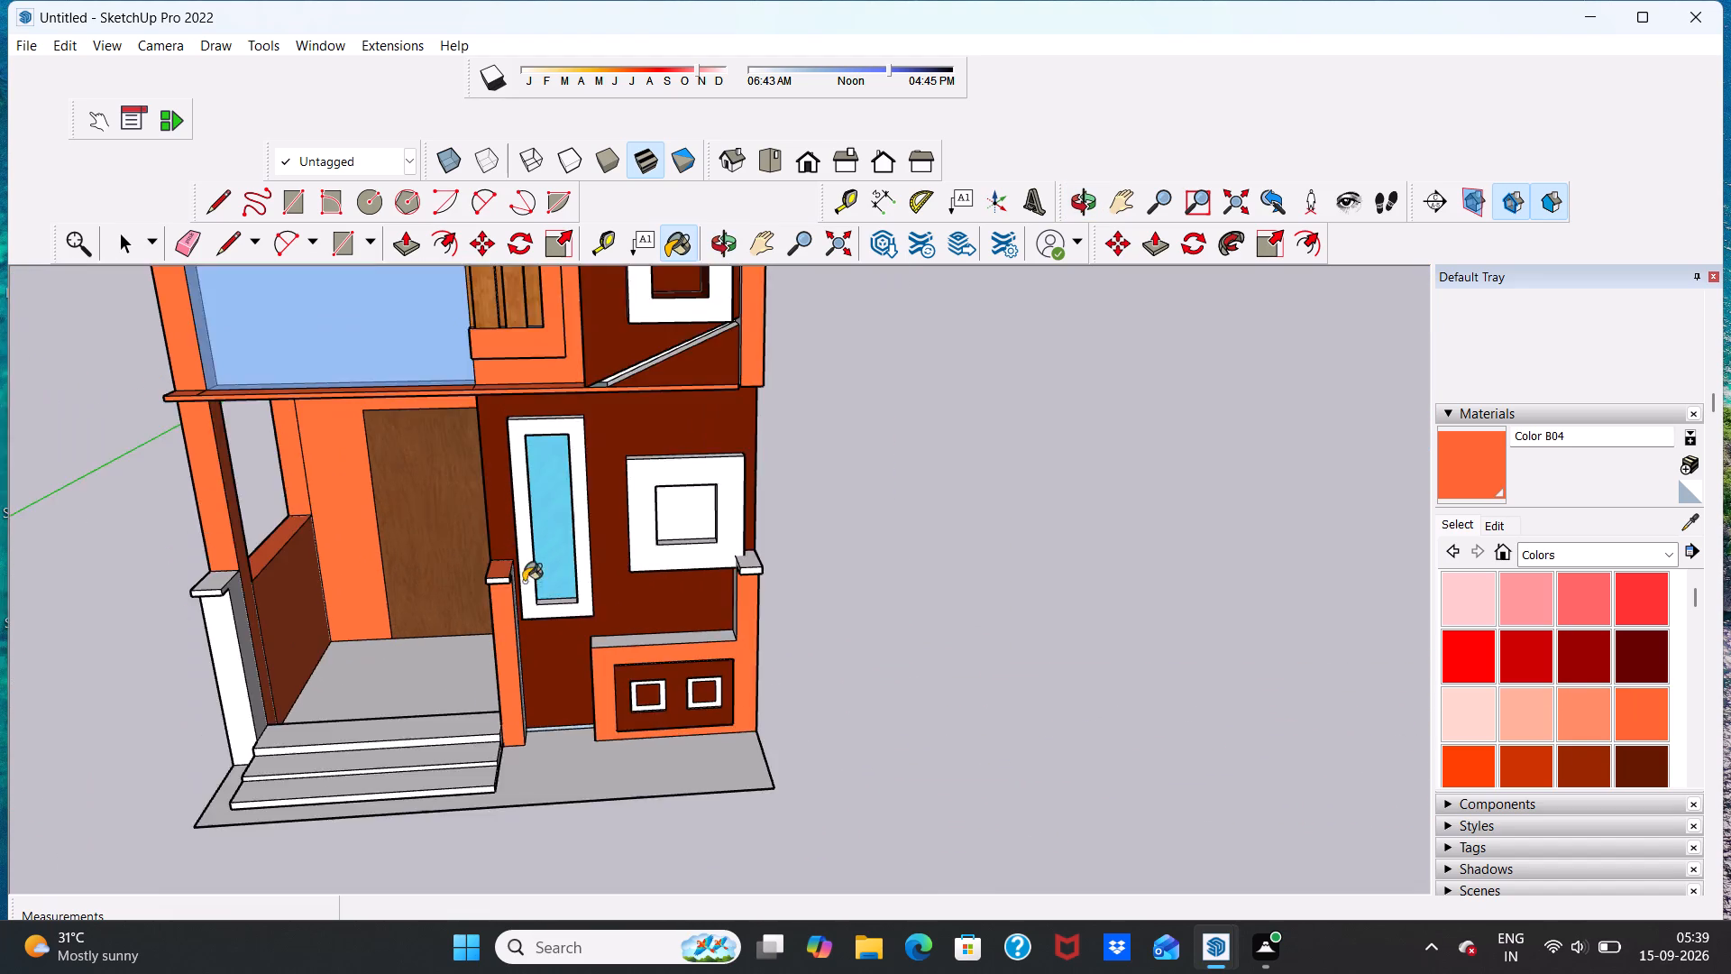
scroll(524, 582, down, 1)
scroll(529, 611, up, 12)
click(488, 627)
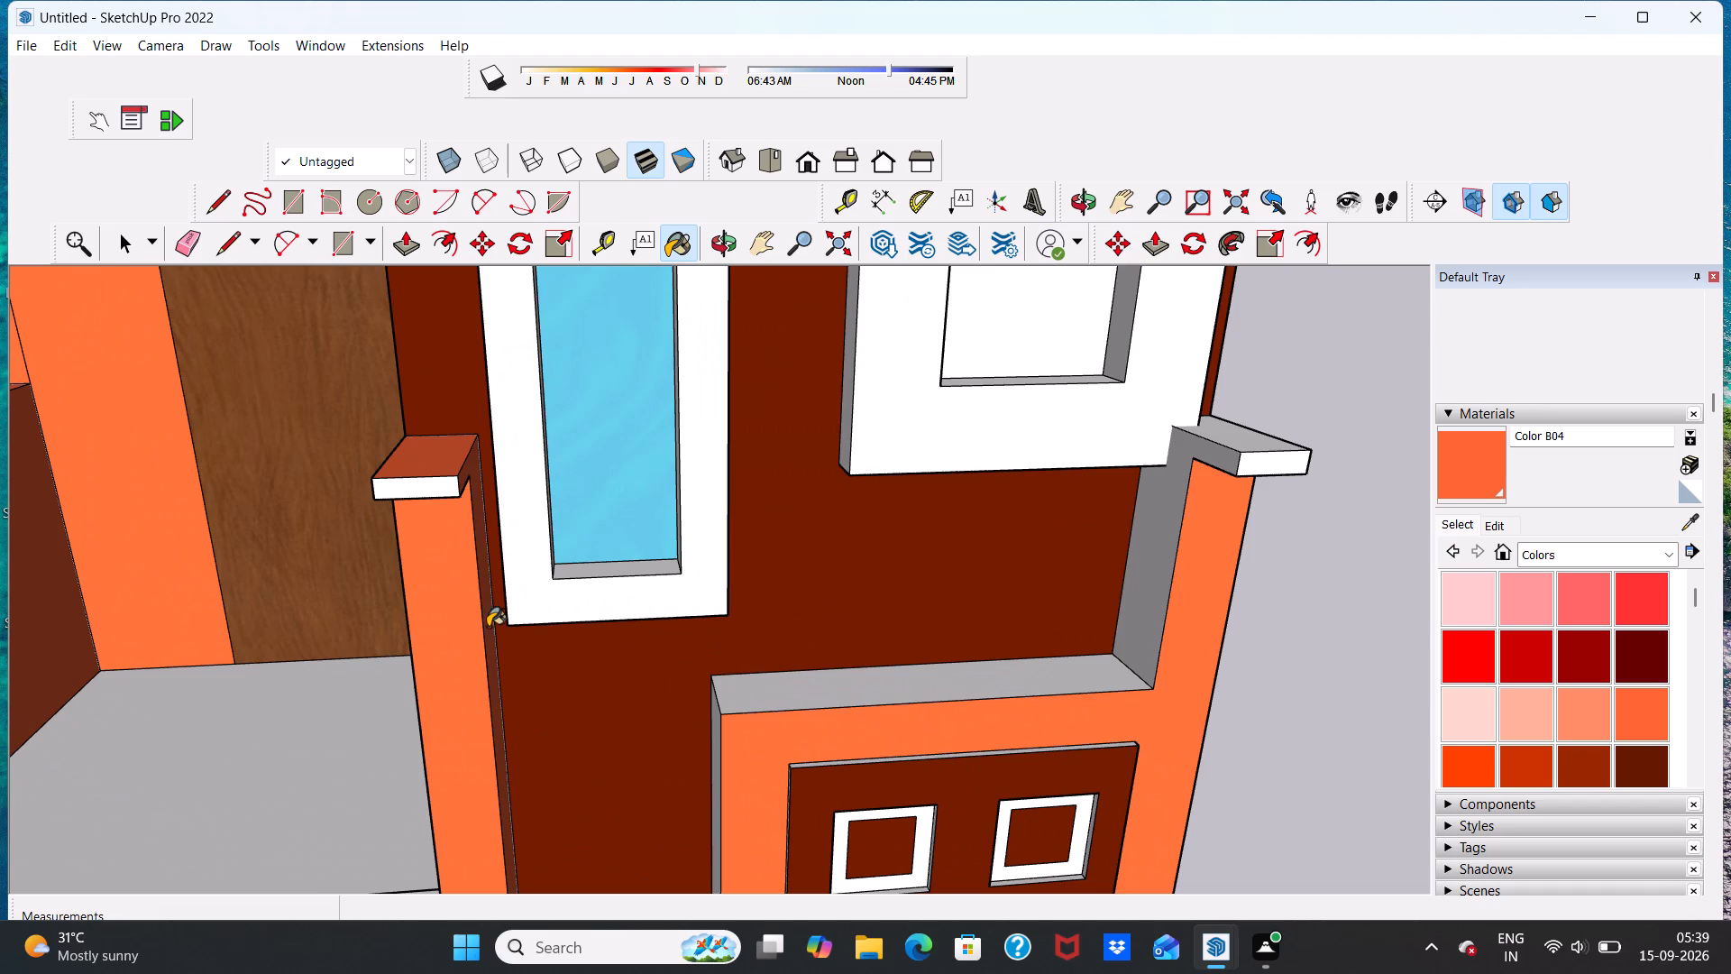
Paint the low wall's top ledge and step-facing end, plus the corner post's inner side and cap, with Color B04.
click(771, 694)
scroll(871, 652, down, 10)
scroll(1044, 606, up, 6)
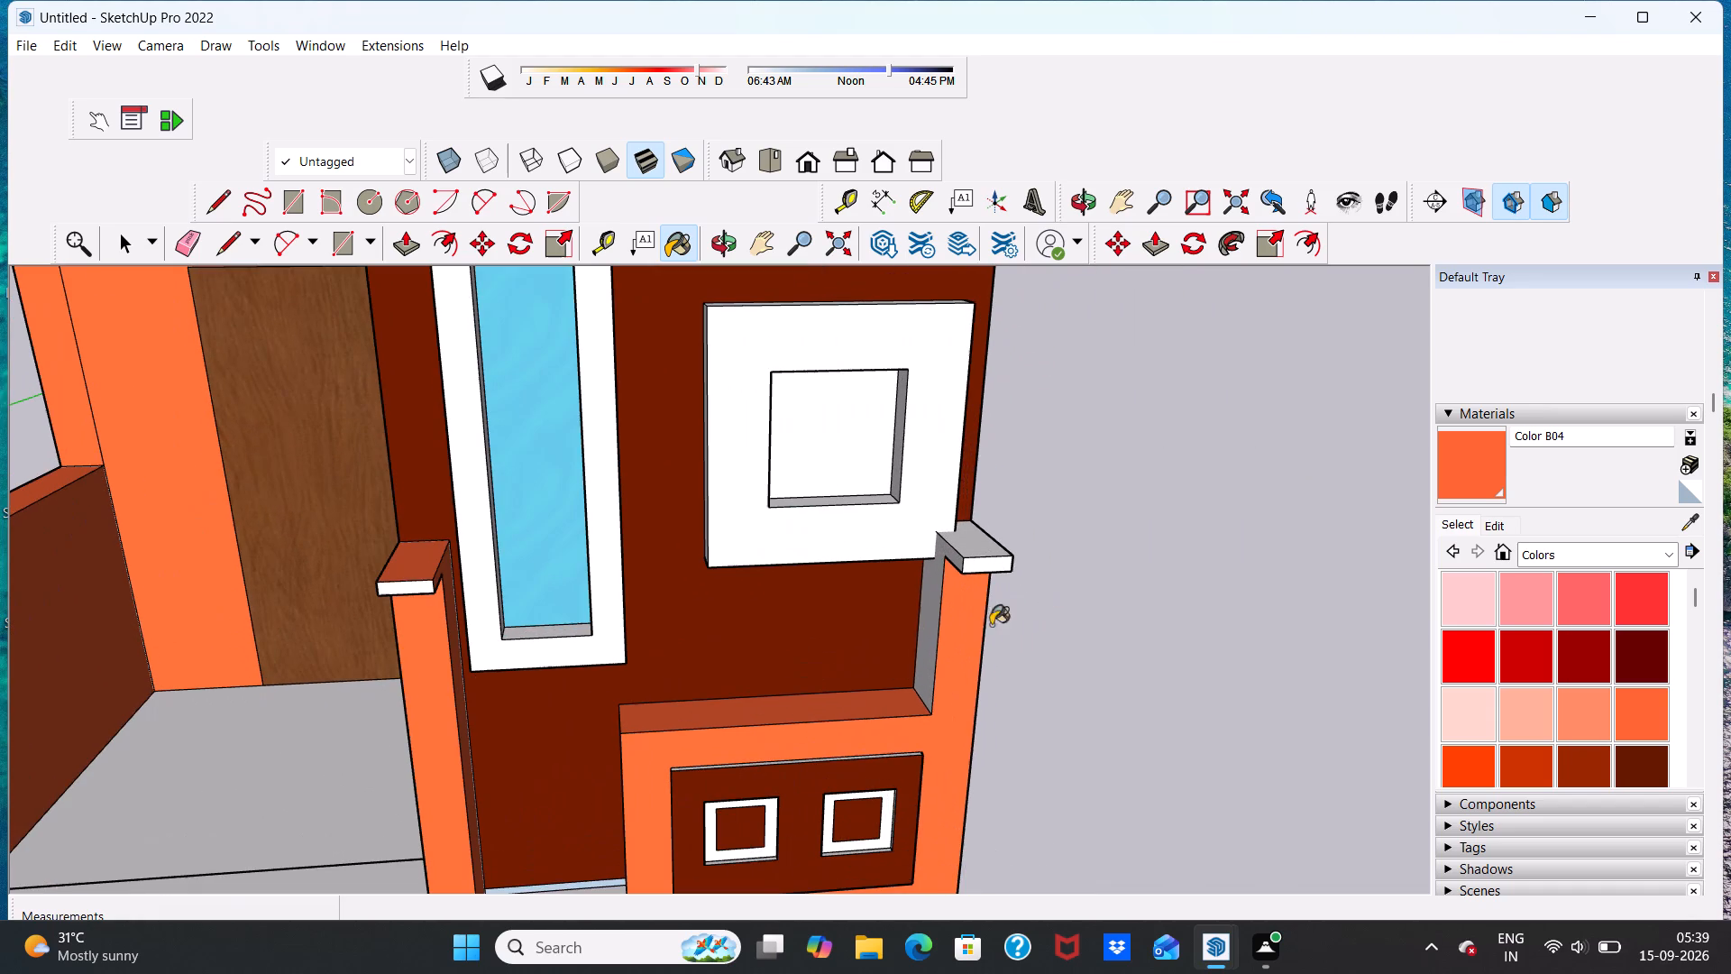
click(922, 629)
click(972, 560)
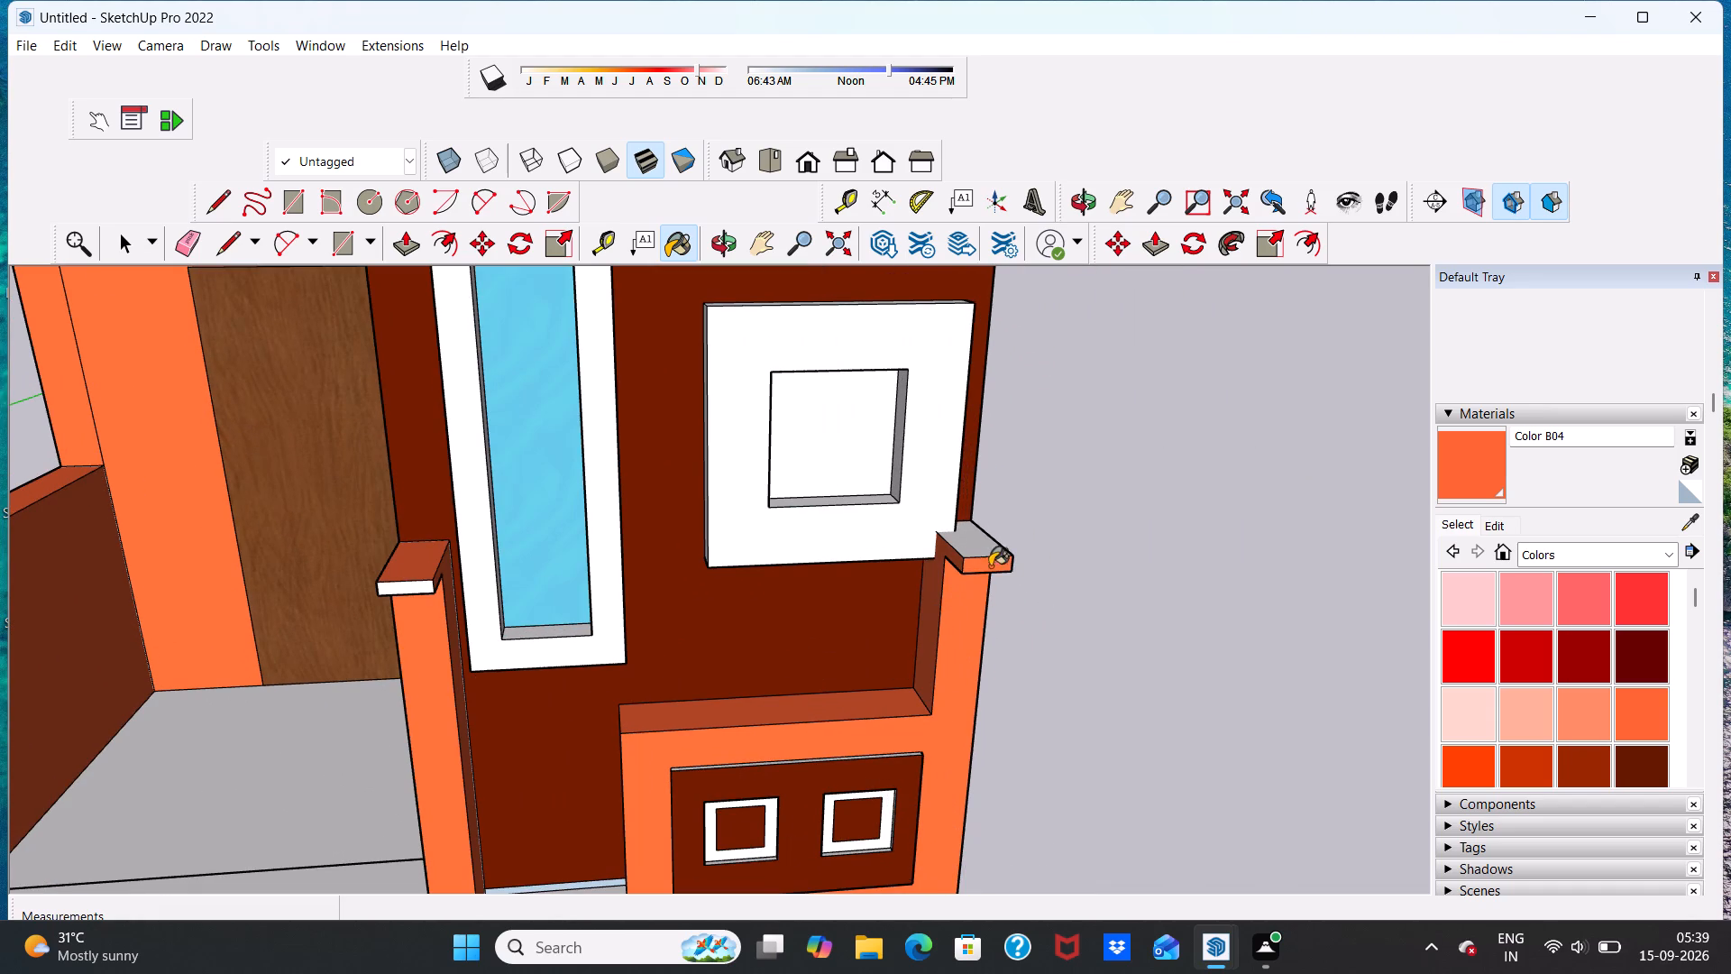
click(986, 545)
scroll(981, 561, down, 9)
scroll(747, 657, up, 5)
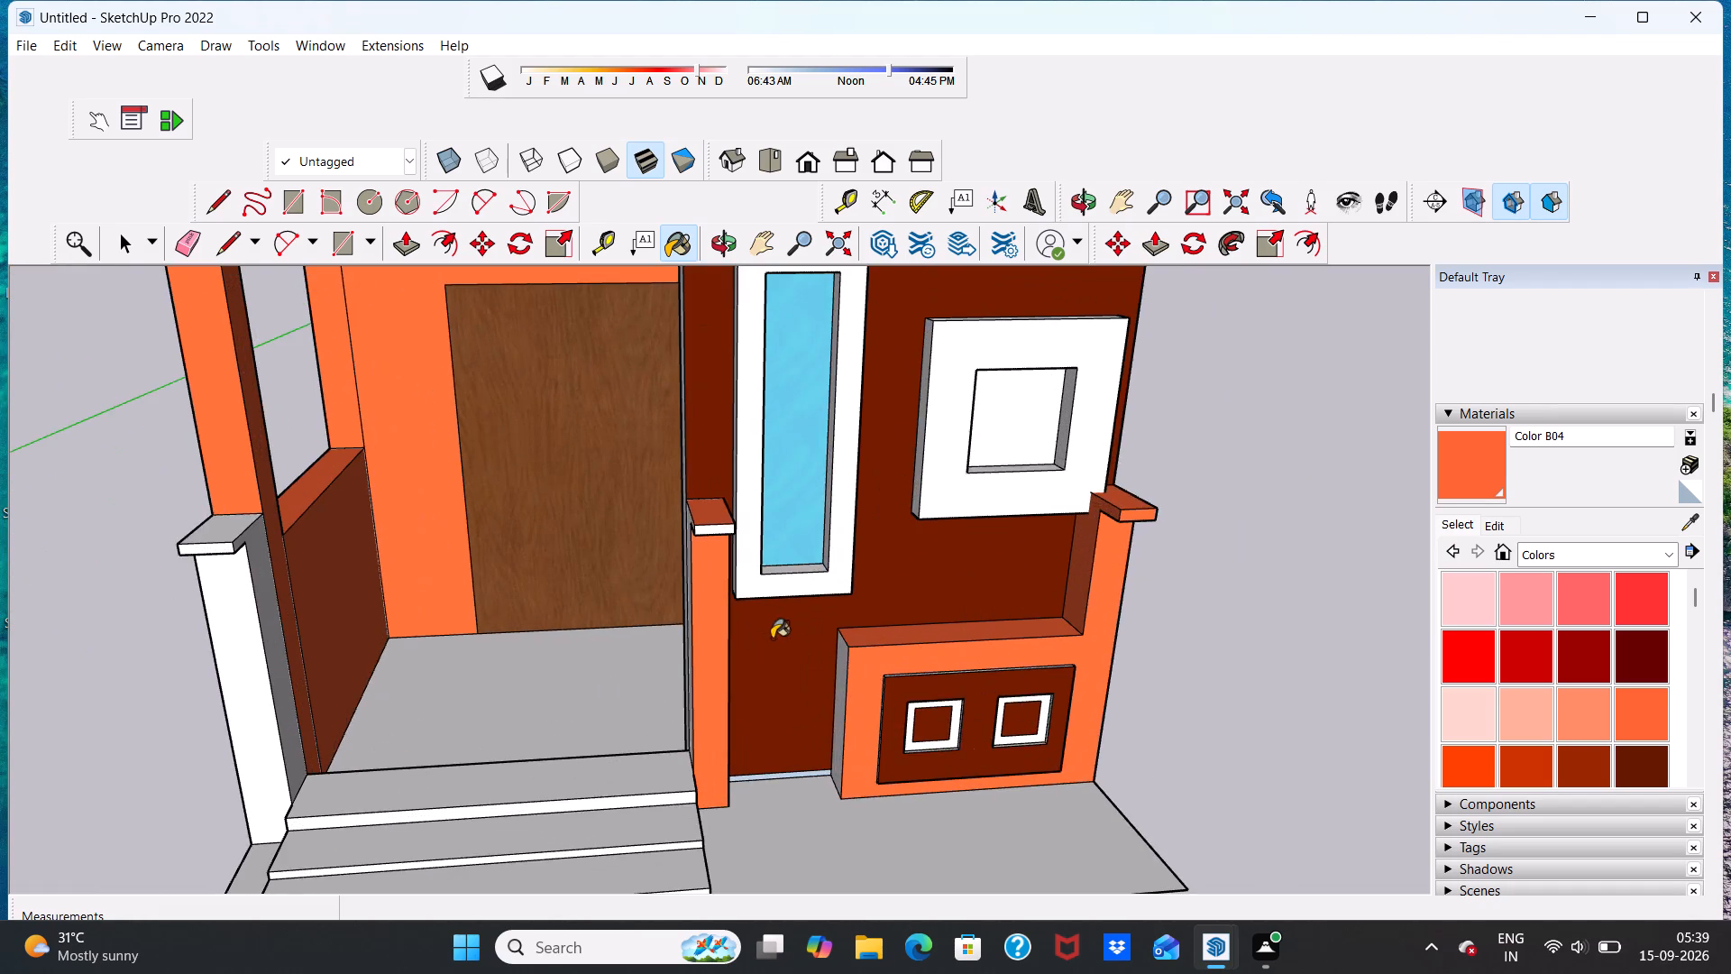
middle_drag(776, 641, 846, 685)
click(857, 677)
Paint the cap's front edge and the step-facing side of the pillar beside the low wall with Color B04.
scroll(856, 677, up, 1)
middle_drag(851, 677, 847, 679)
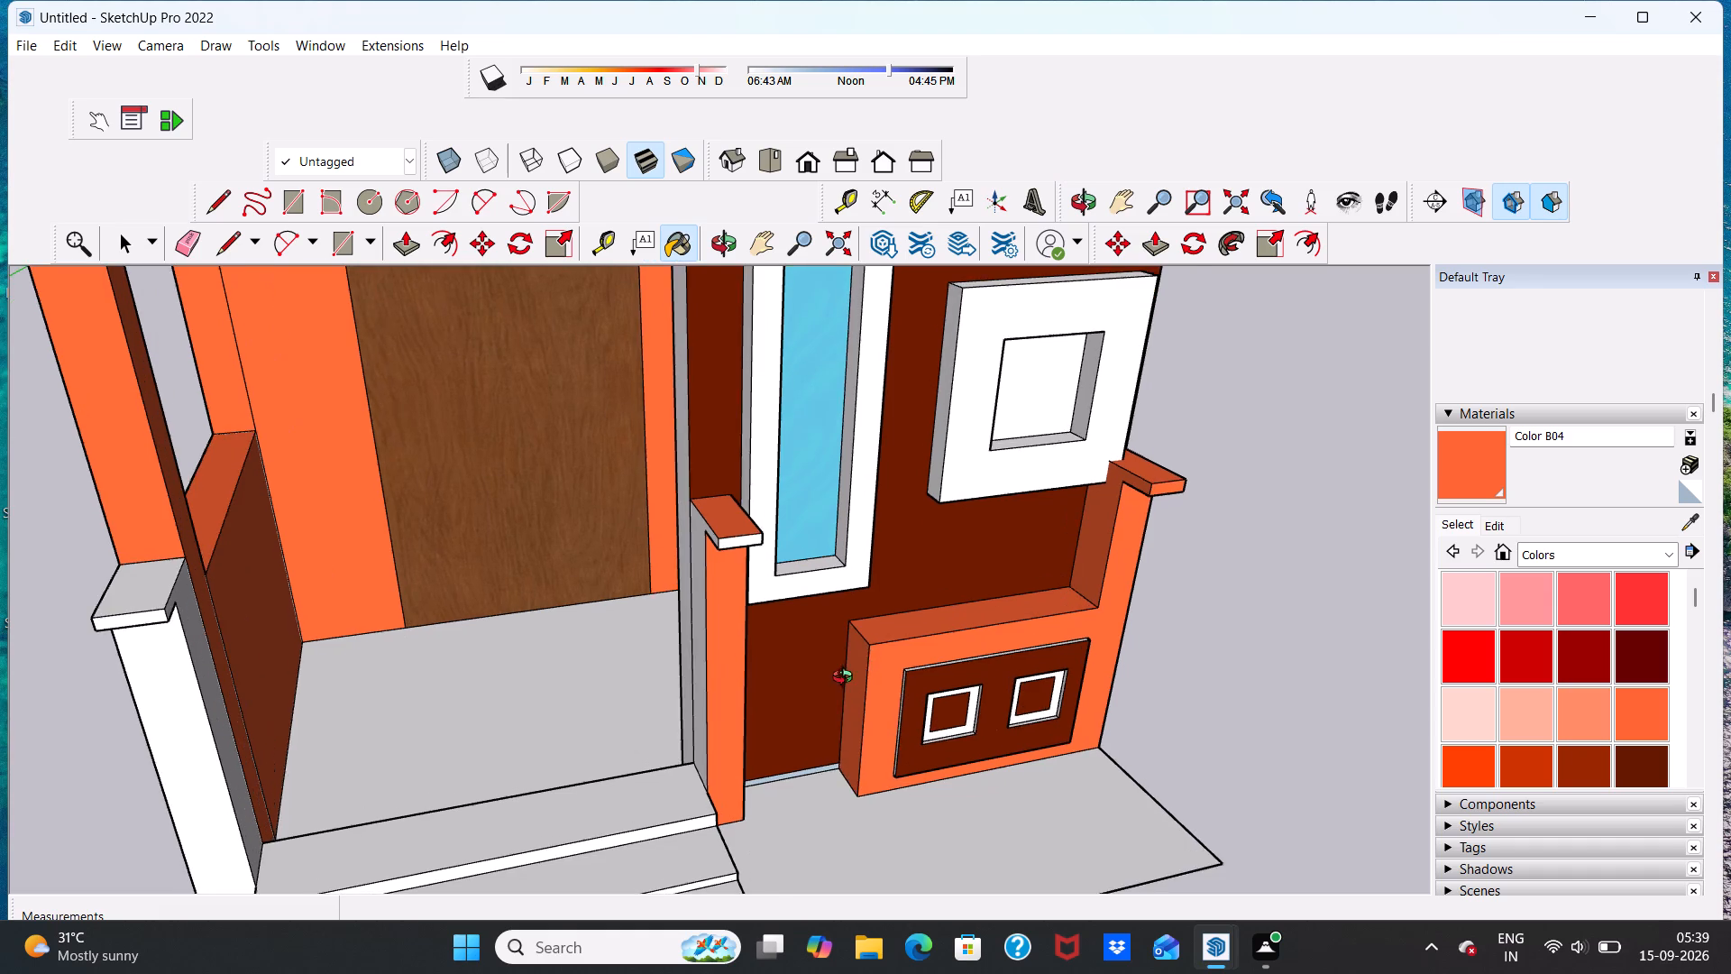
middle_drag(847, 679, 614, 663)
scroll(656, 633, up, 1)
scroll(615, 525, up, 3)
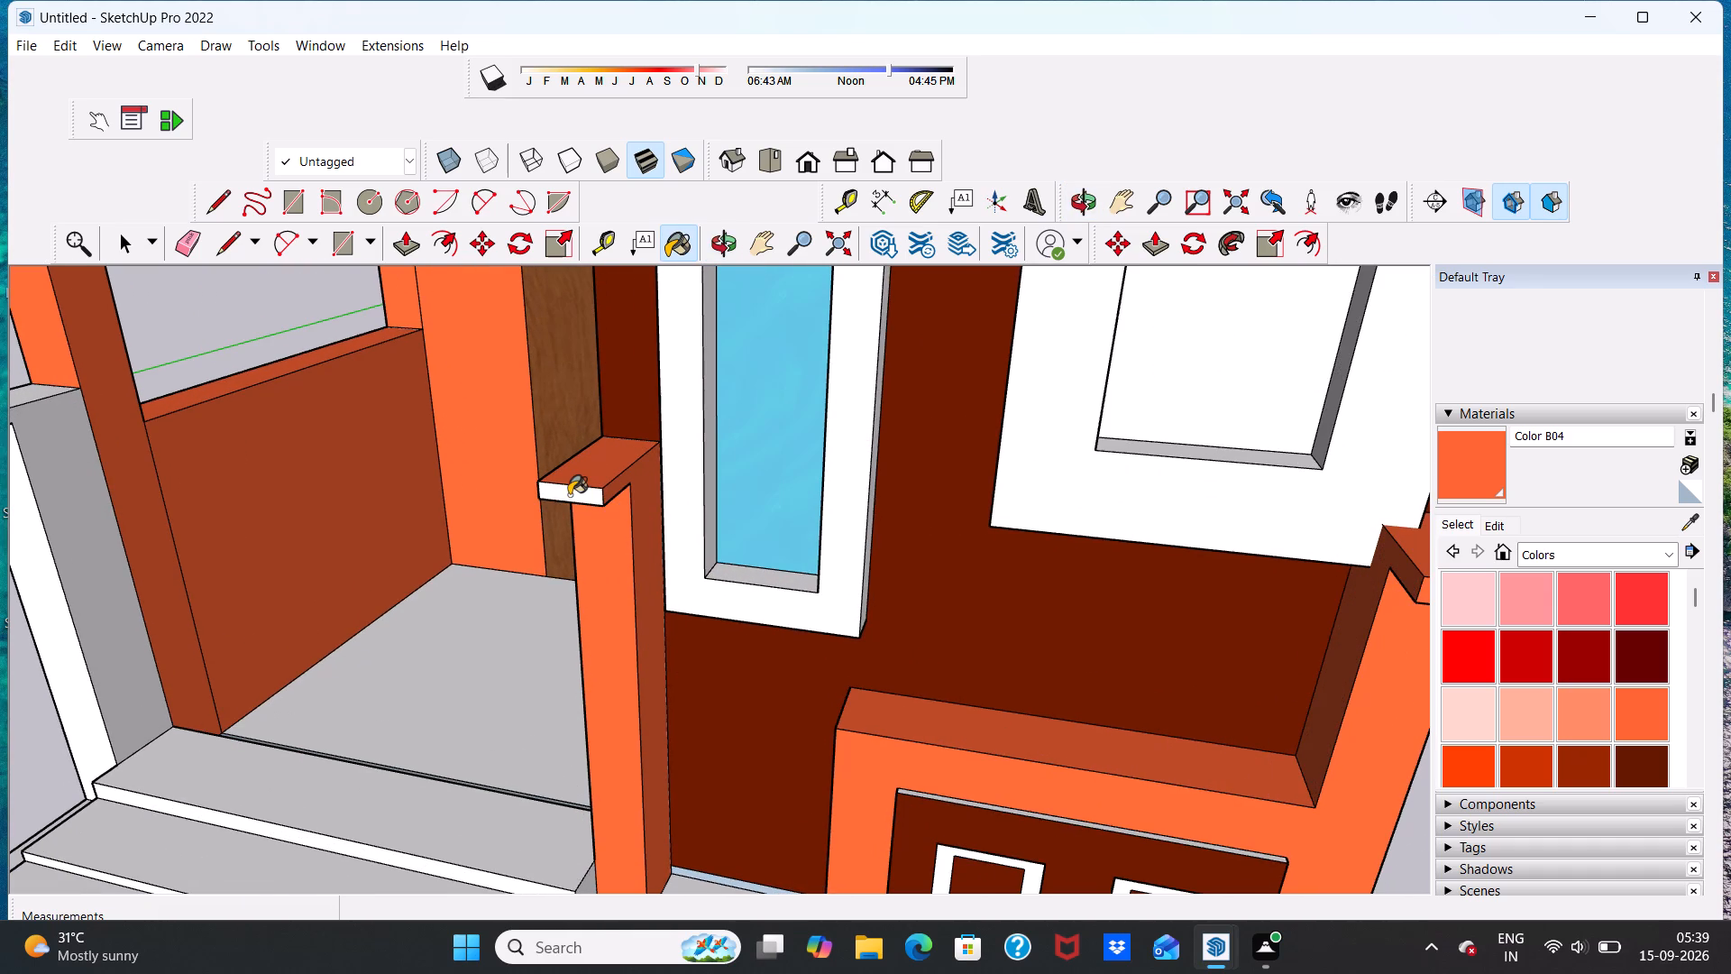
click(569, 495)
scroll(622, 511, down, 7)
middle_drag(564, 548, 760, 577)
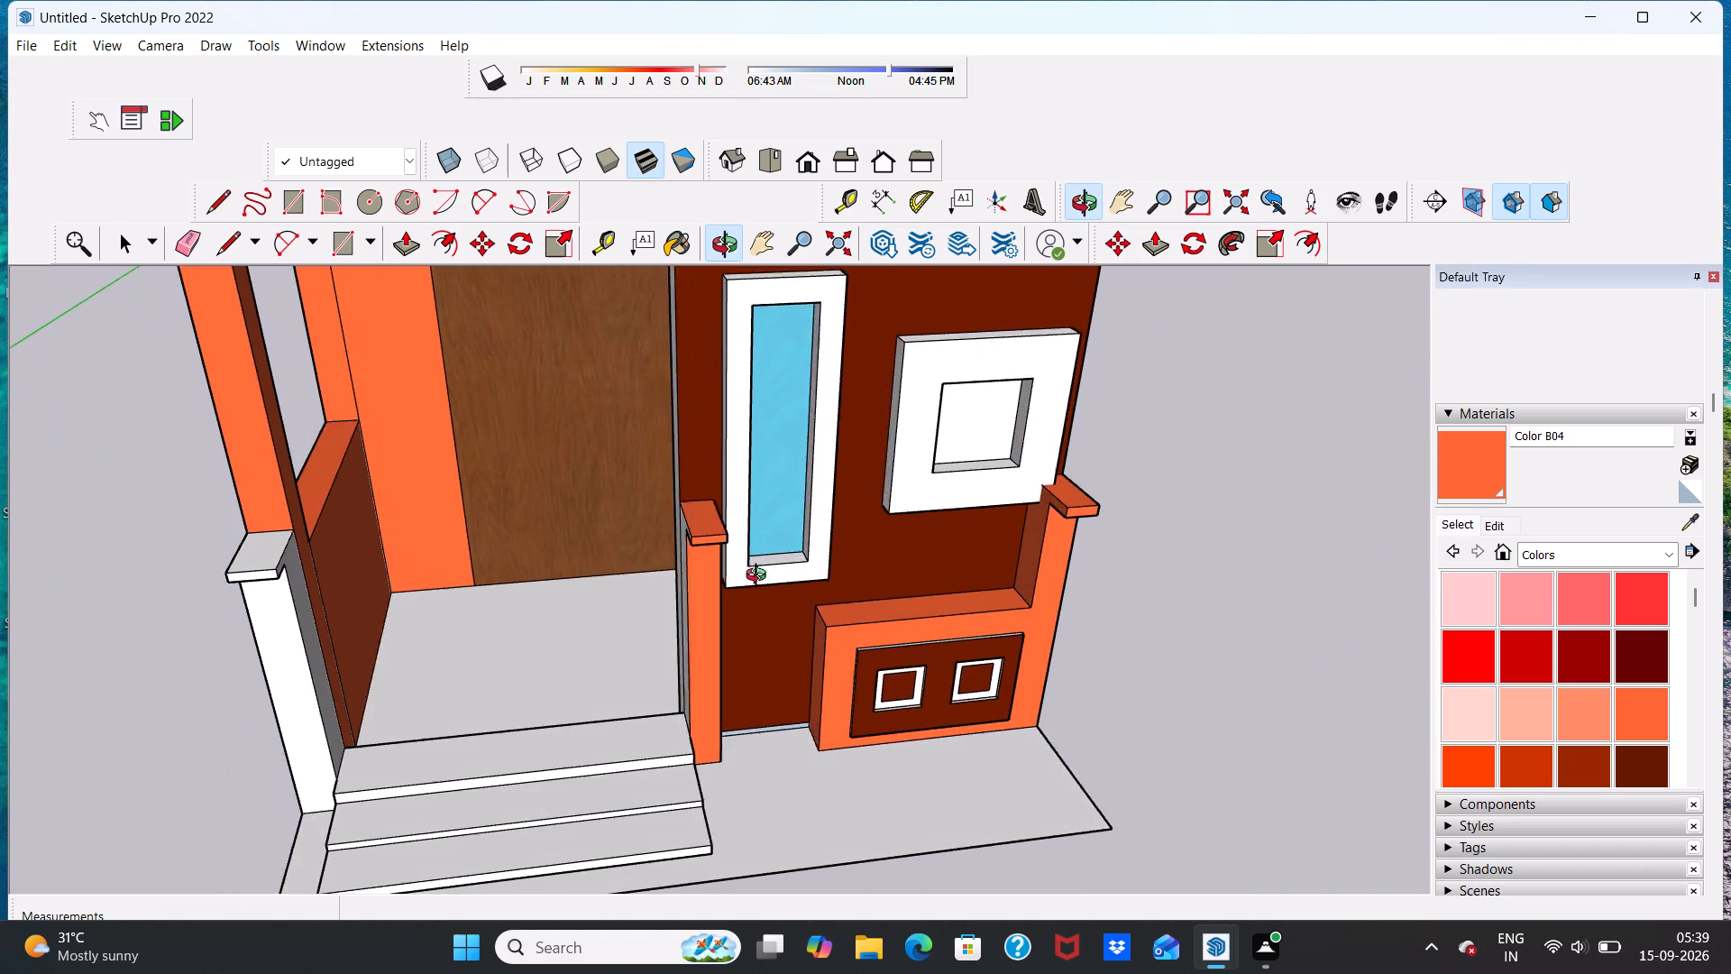
middle_drag(760, 577, 807, 552)
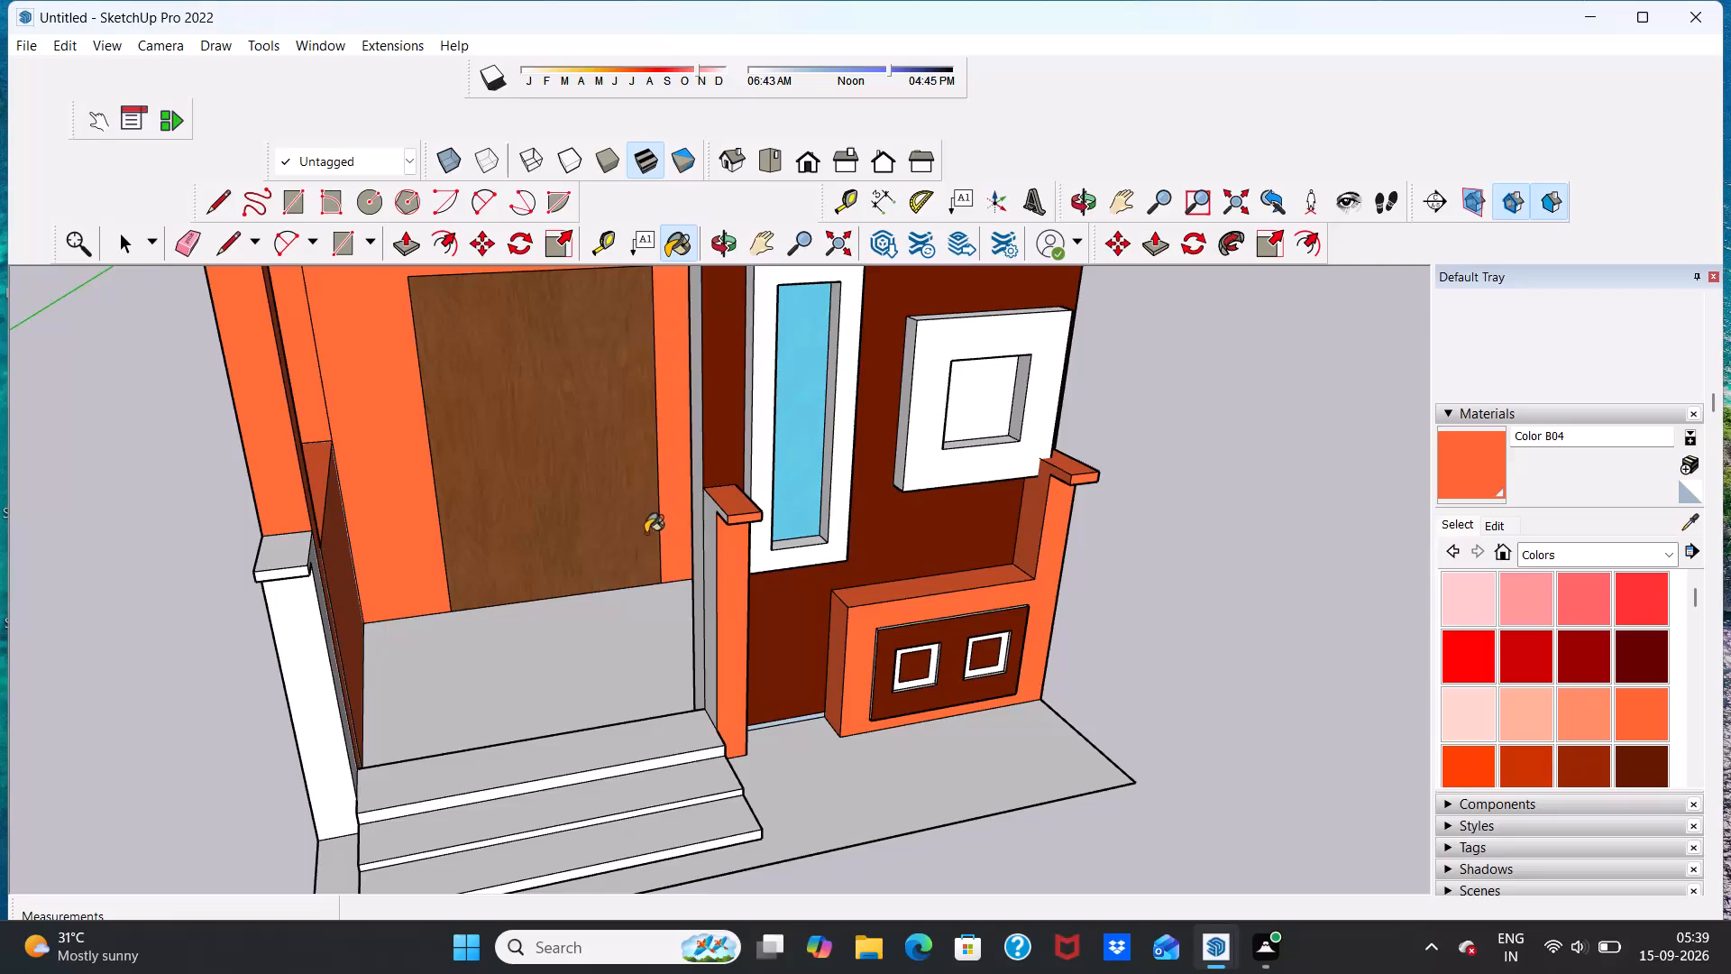
scroll(741, 579, up, 5)
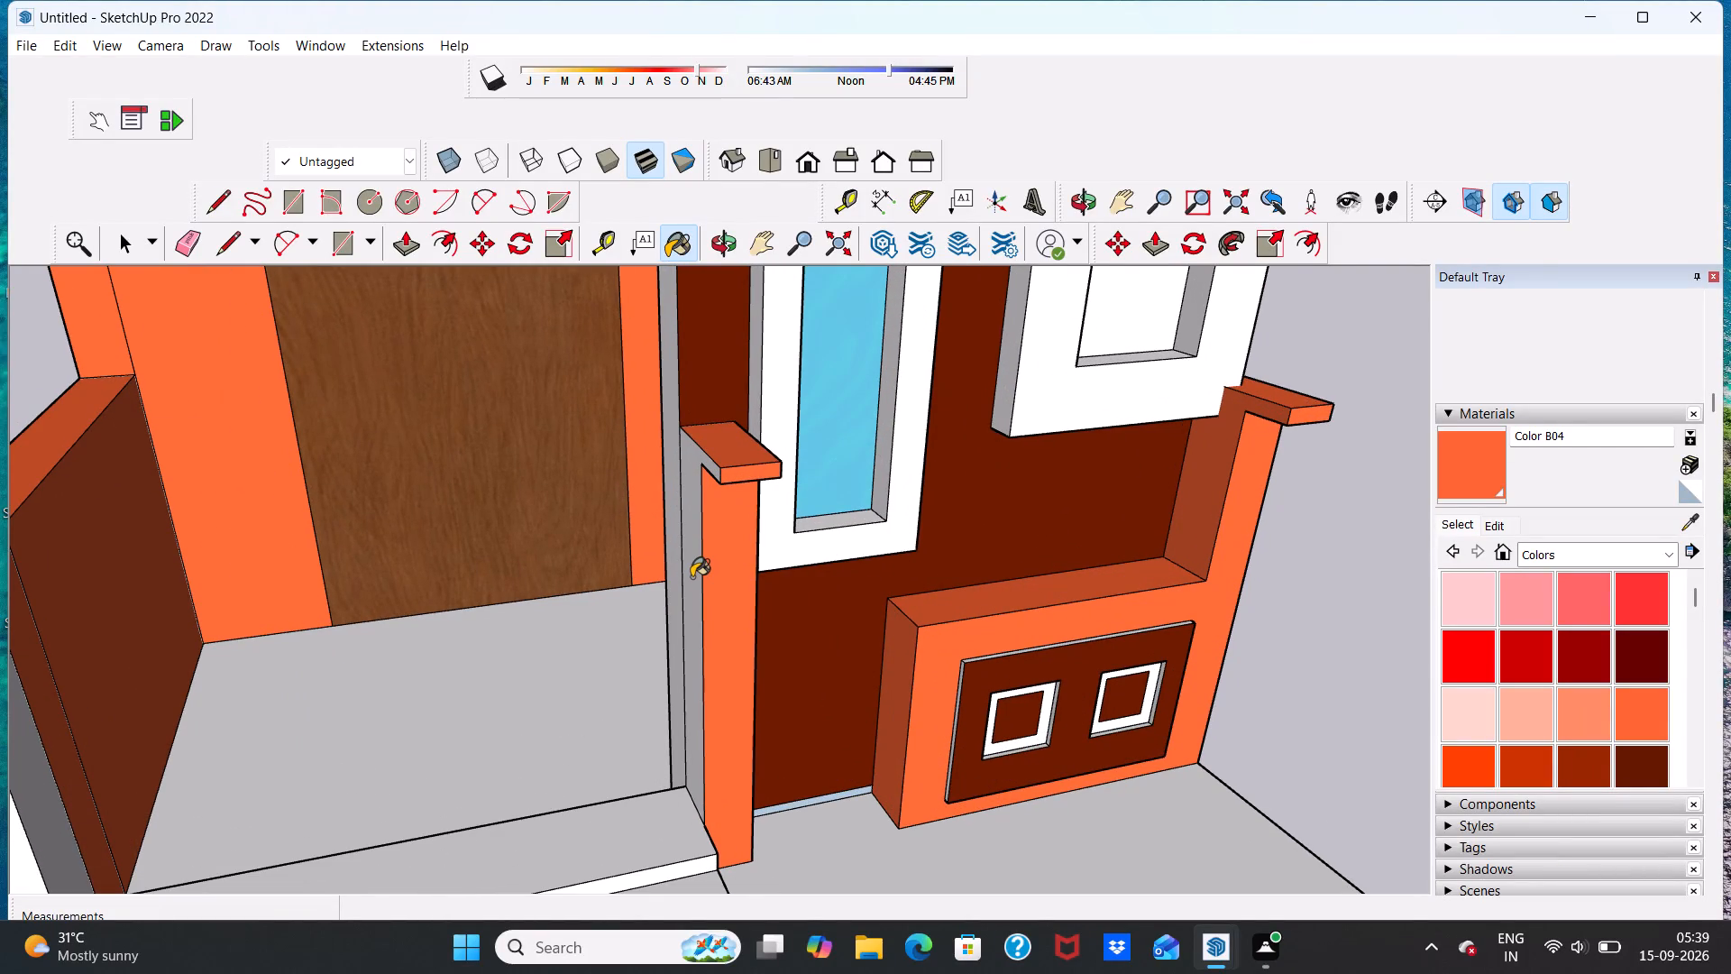
click(691, 577)
Paint the front and outer side of the white pillar at the far side of the steps with Color B04.
scroll(720, 551, down, 15)
scroll(510, 603, up, 5)
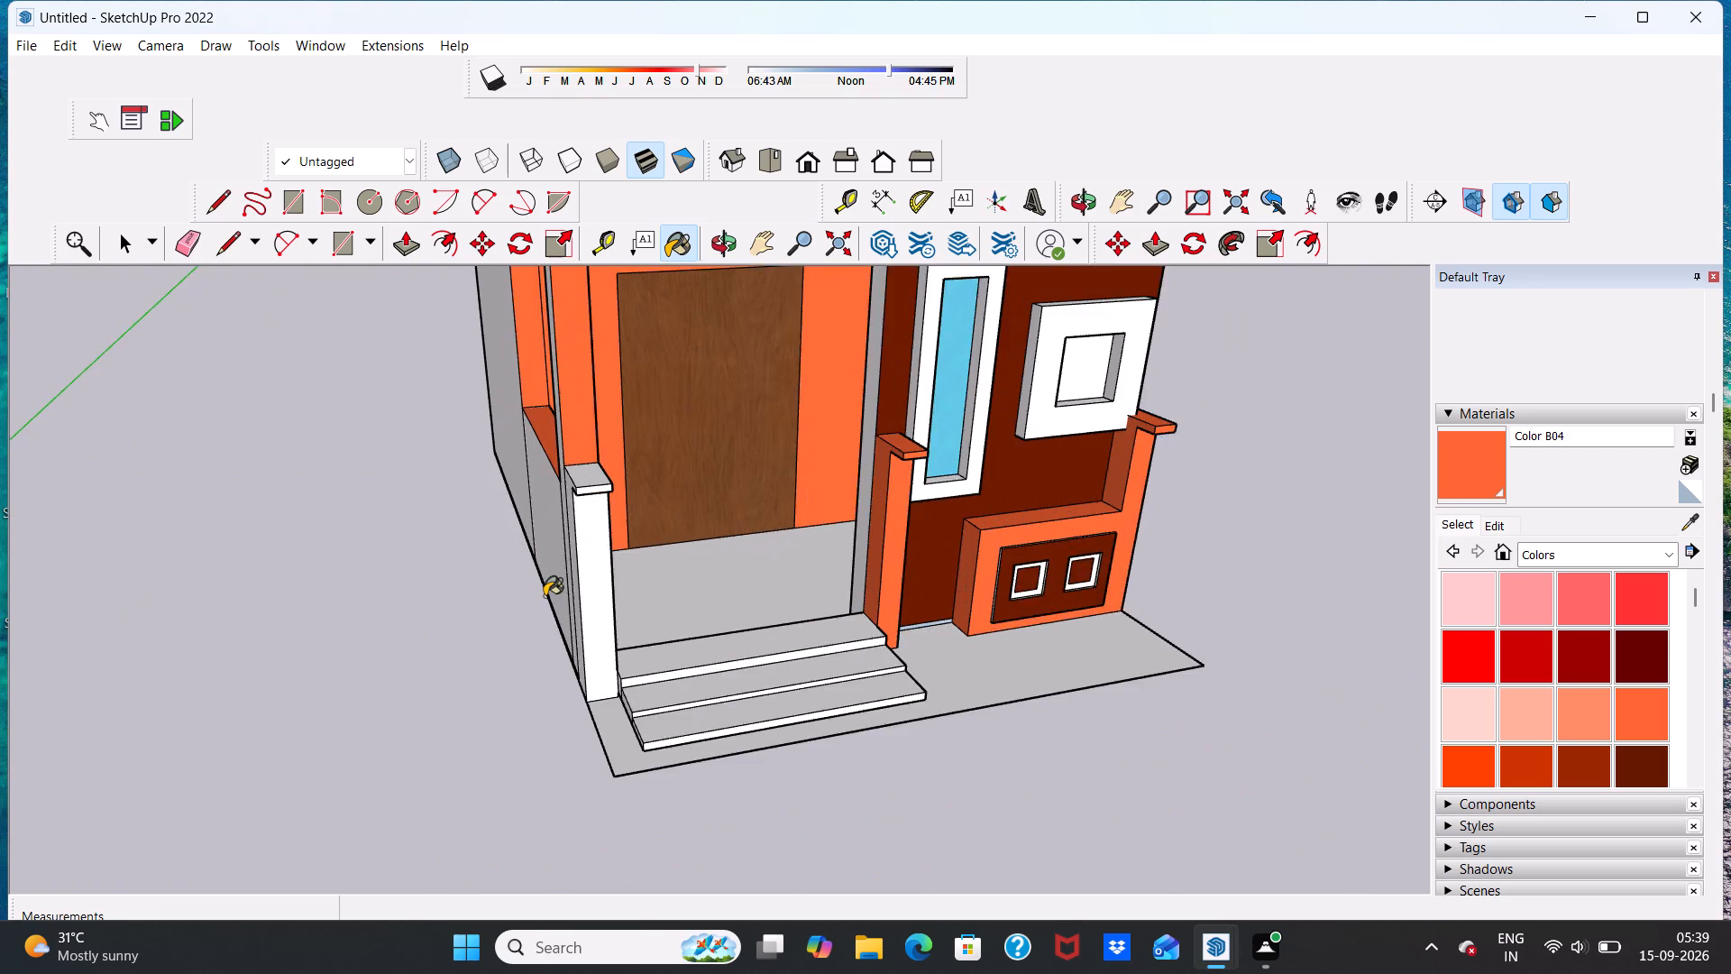
scroll(545, 596, up, 7)
click(617, 585)
click(582, 588)
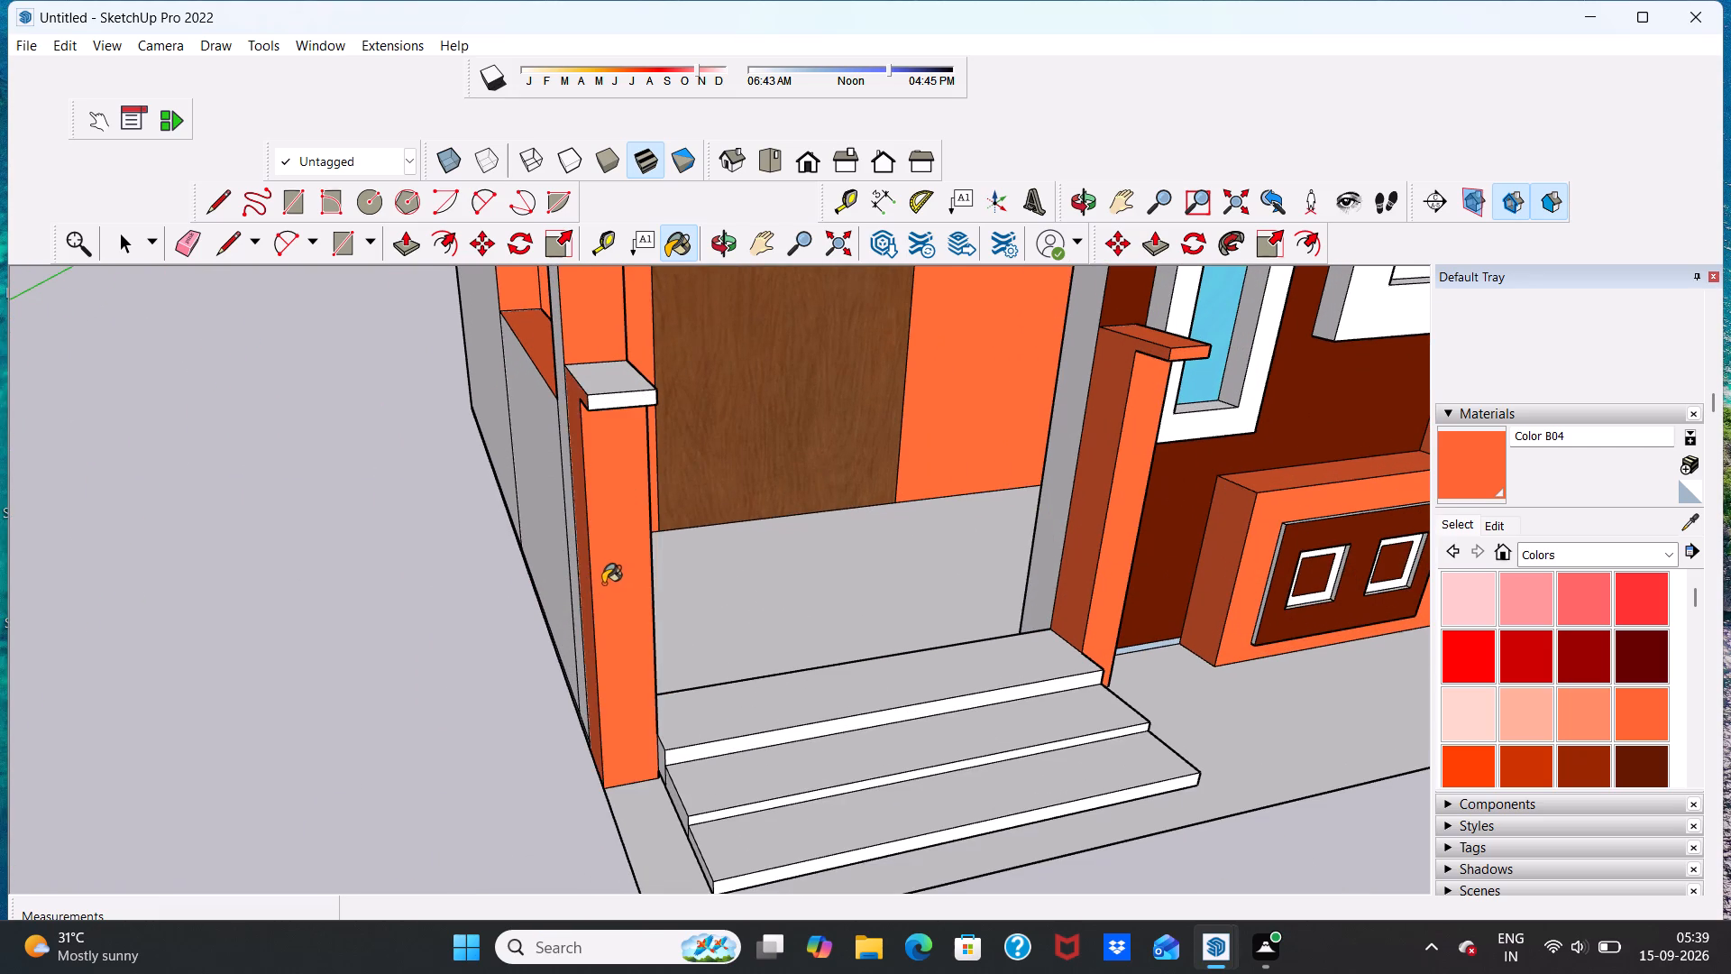
Paint the far entrance pillar's cap top, cap front edge and step-facing side with Color B04.
scroll(604, 582, down, 6)
middle_drag(609, 520, 543, 620)
scroll(608, 486, up, 5)
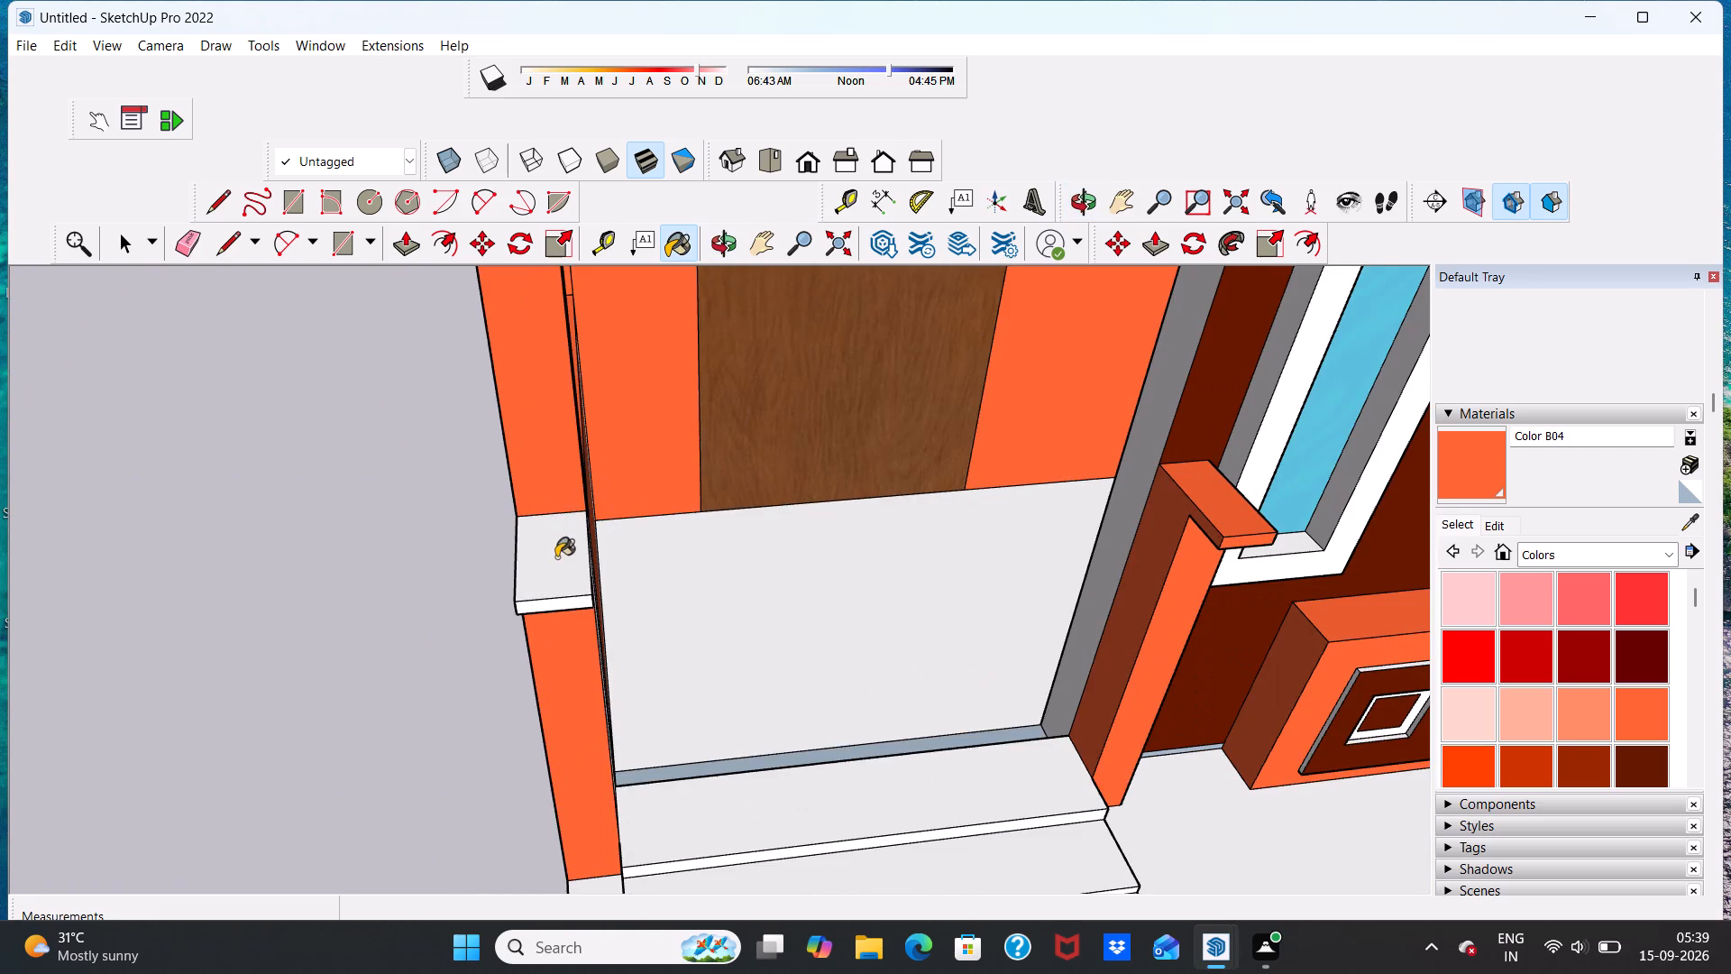
click(555, 562)
middle_drag(596, 613, 587, 489)
scroll(563, 502, up, 3)
click(564, 508)
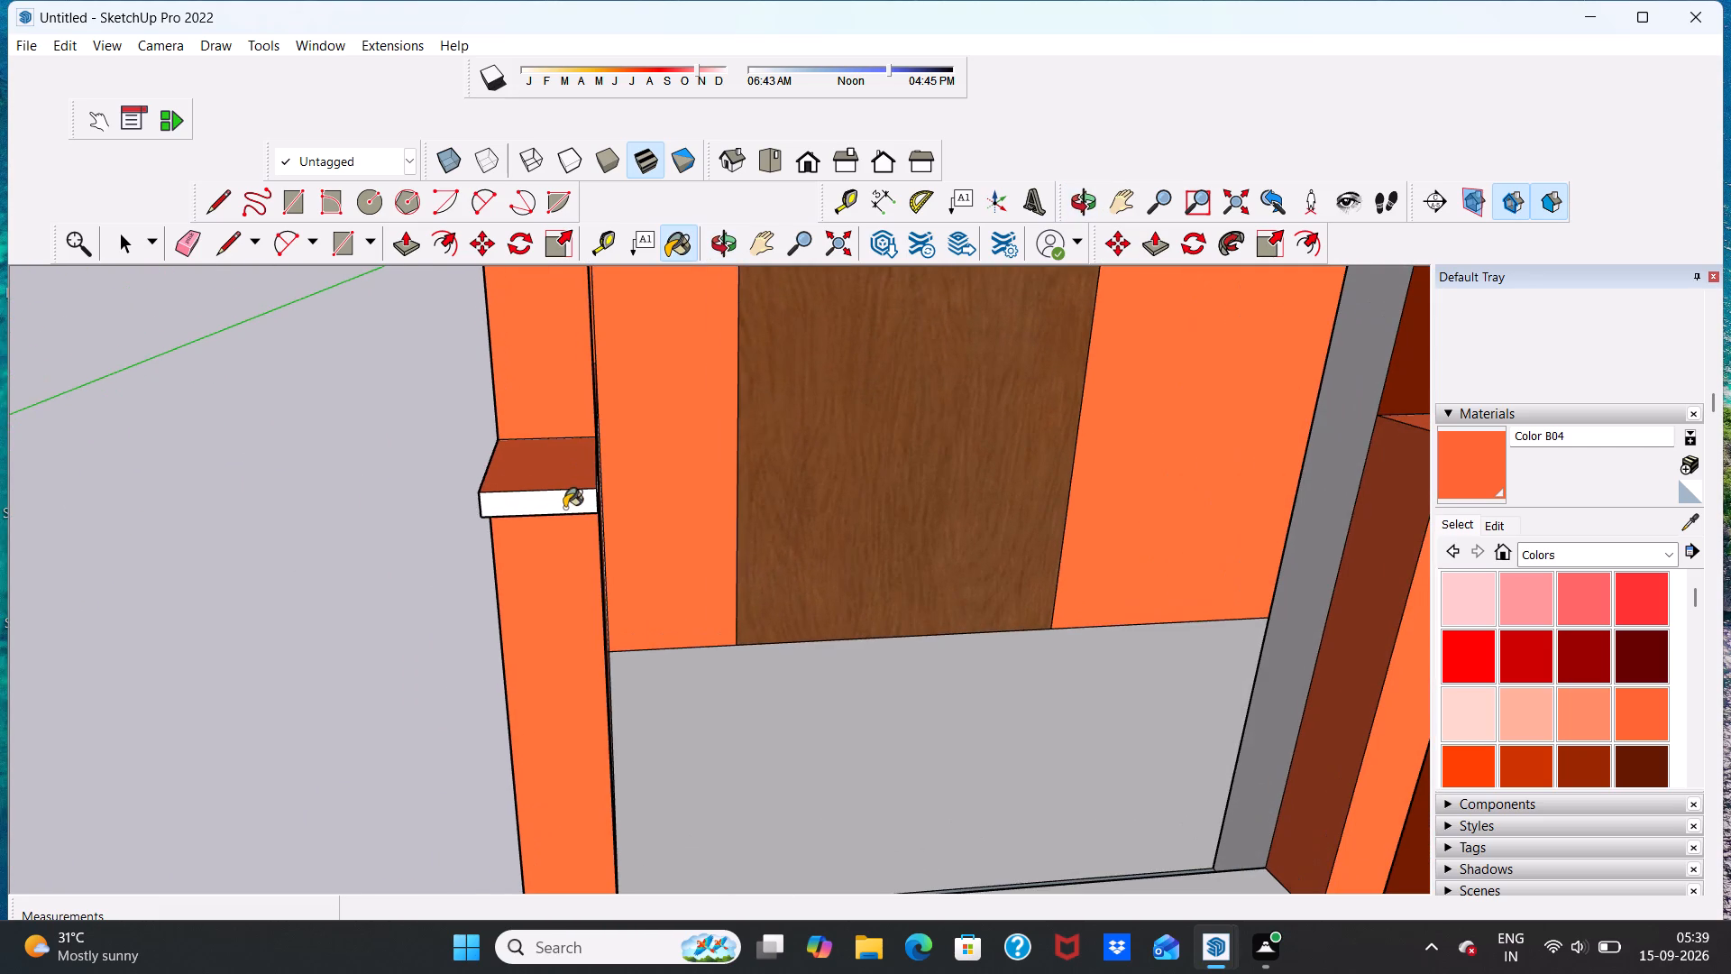
scroll(591, 507, down, 5)
middle_drag(600, 528, 417, 503)
scroll(505, 507, up, 3)
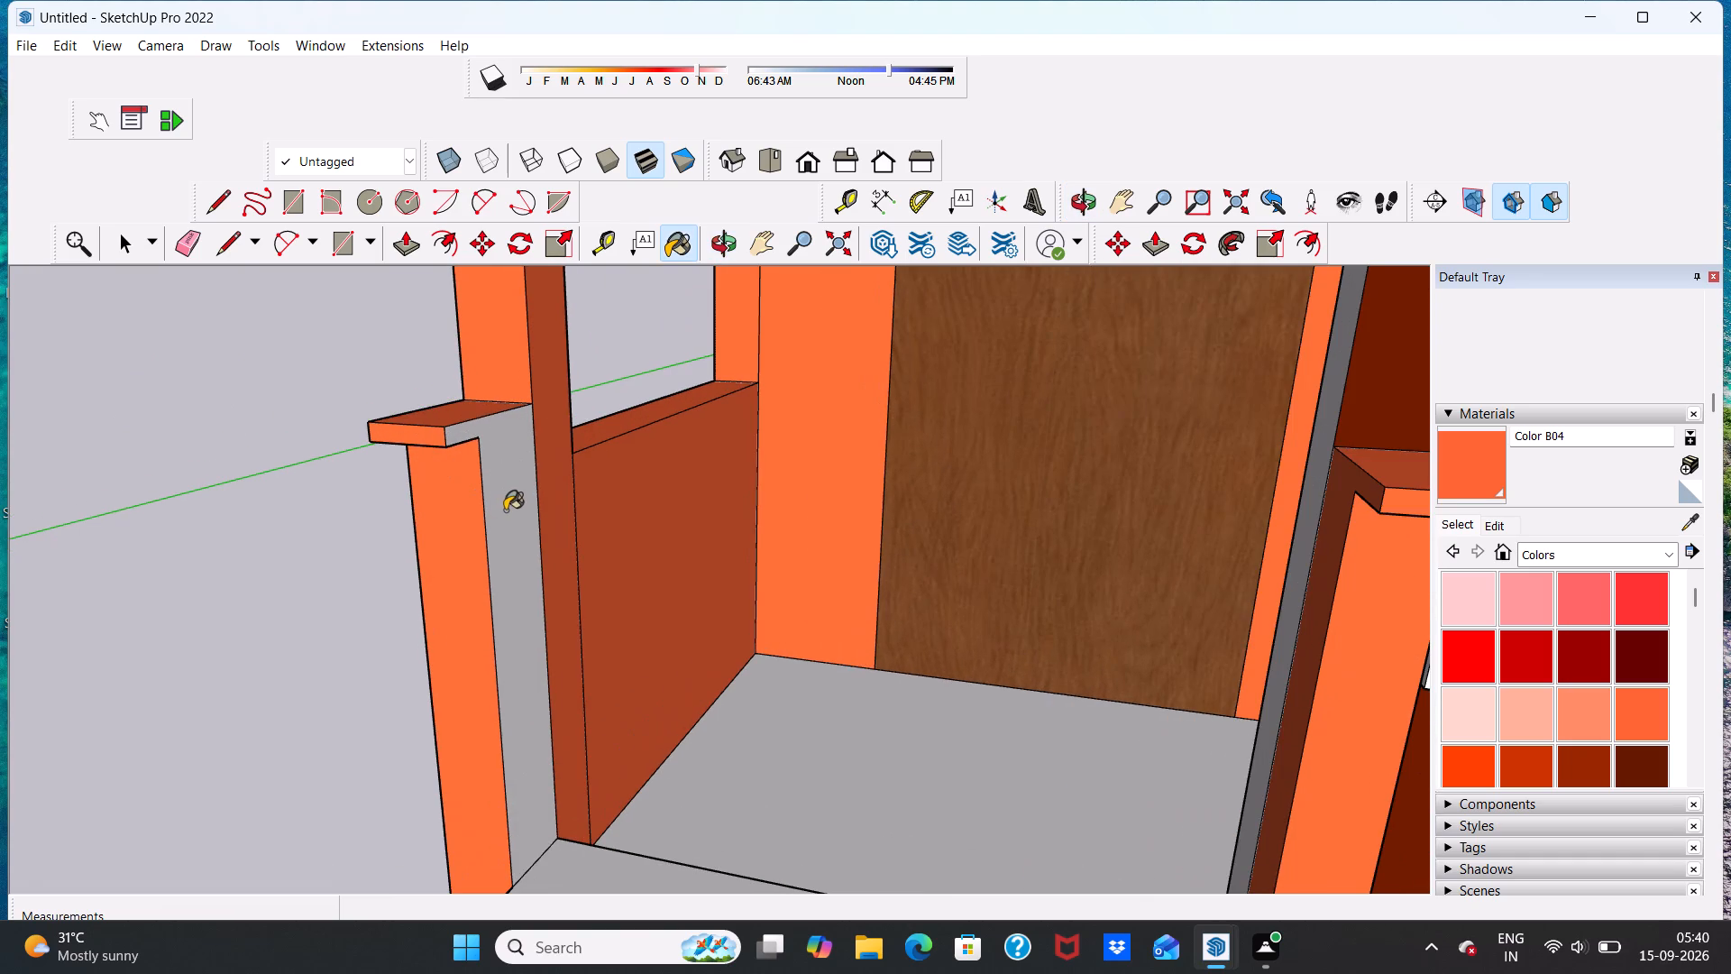
click(505, 510)
Examine the painted entrance and the whole front facade from several angles and distances.
scroll(516, 514, down, 12)
middle_drag(483, 593, 759, 555)
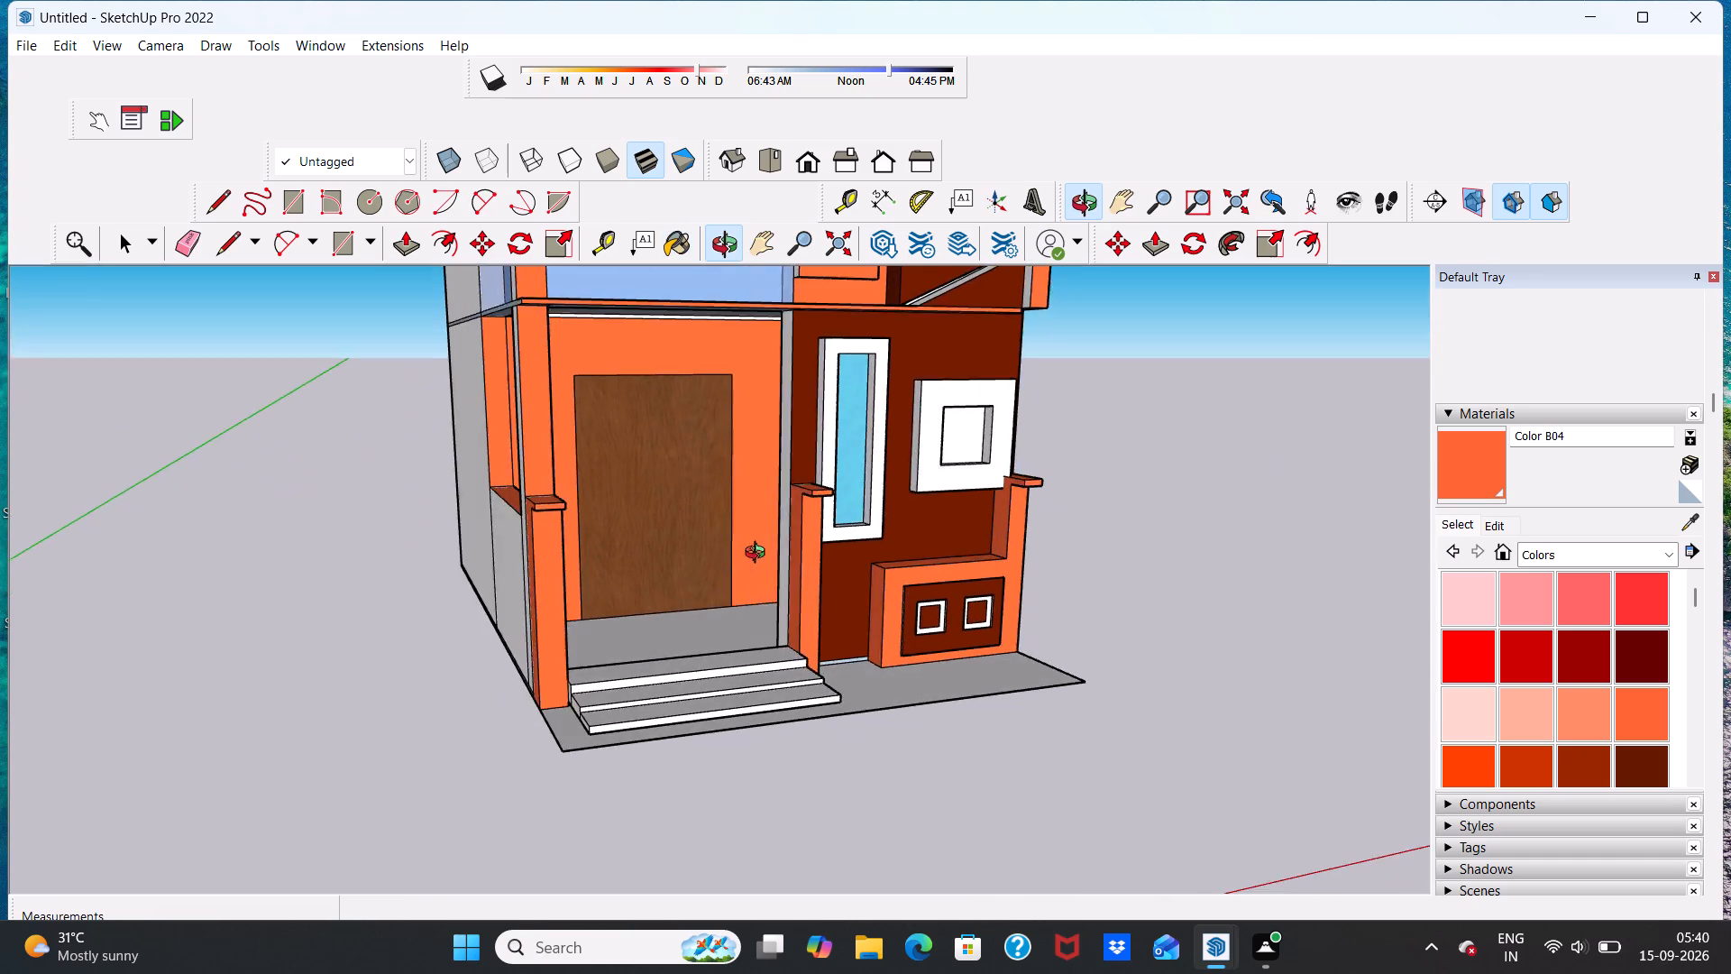
middle_drag(759, 555, 618, 639)
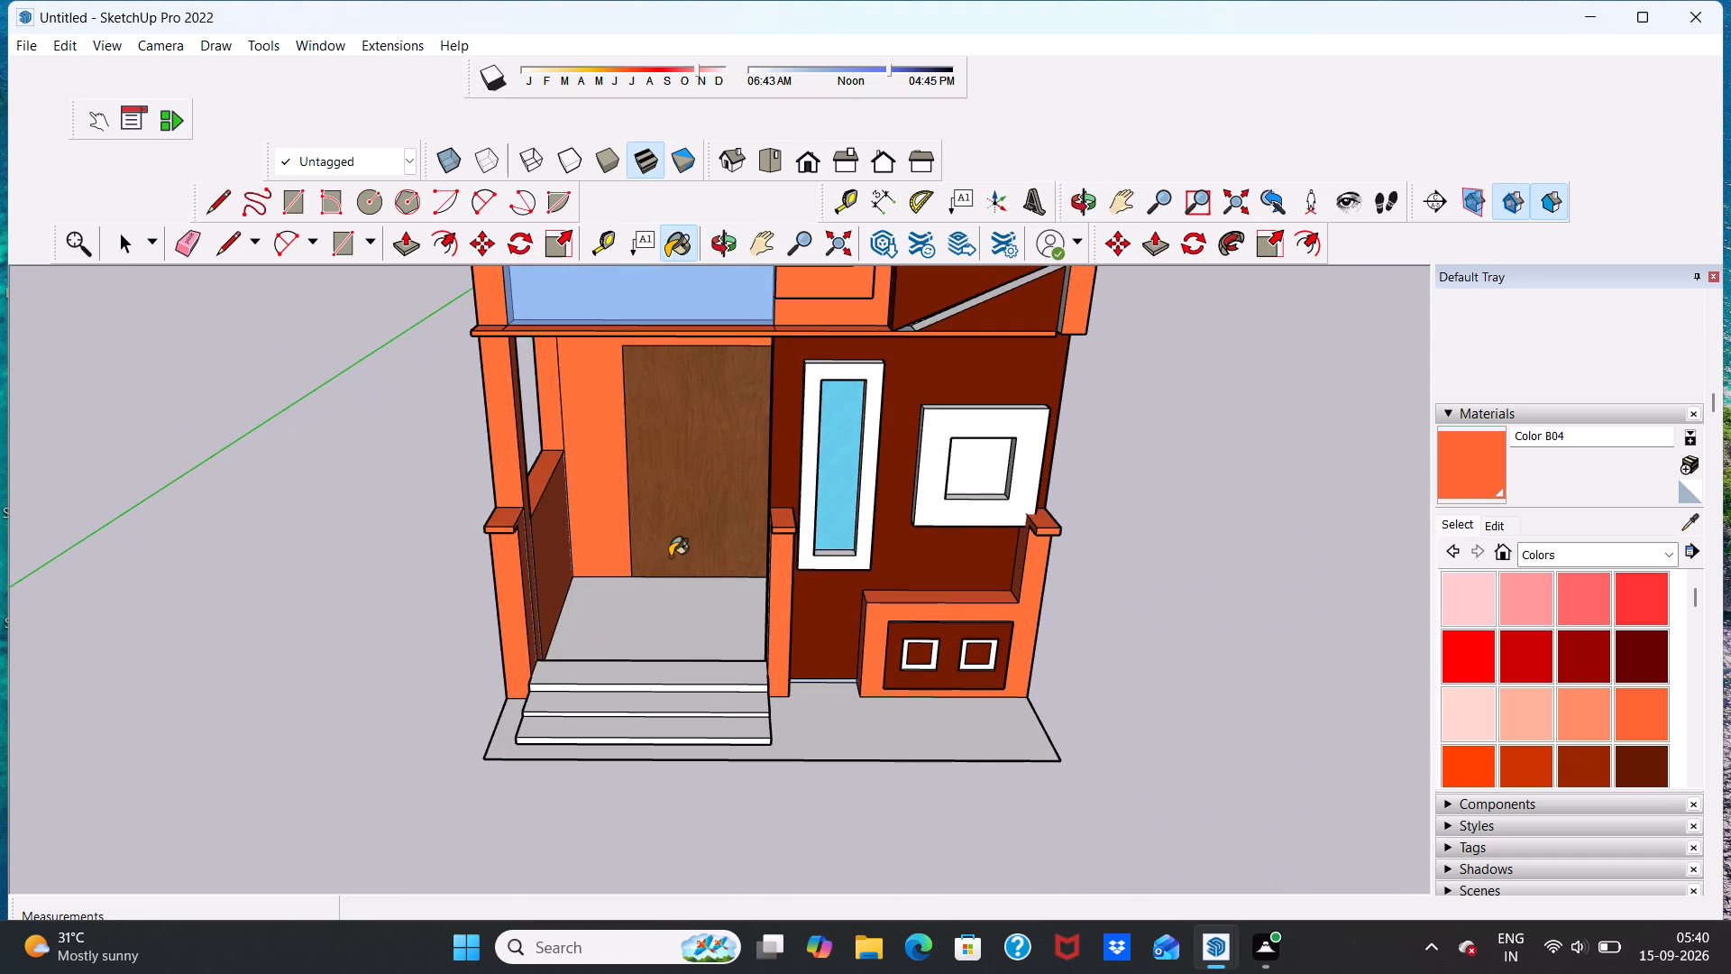
scroll(636, 560, down, 5)
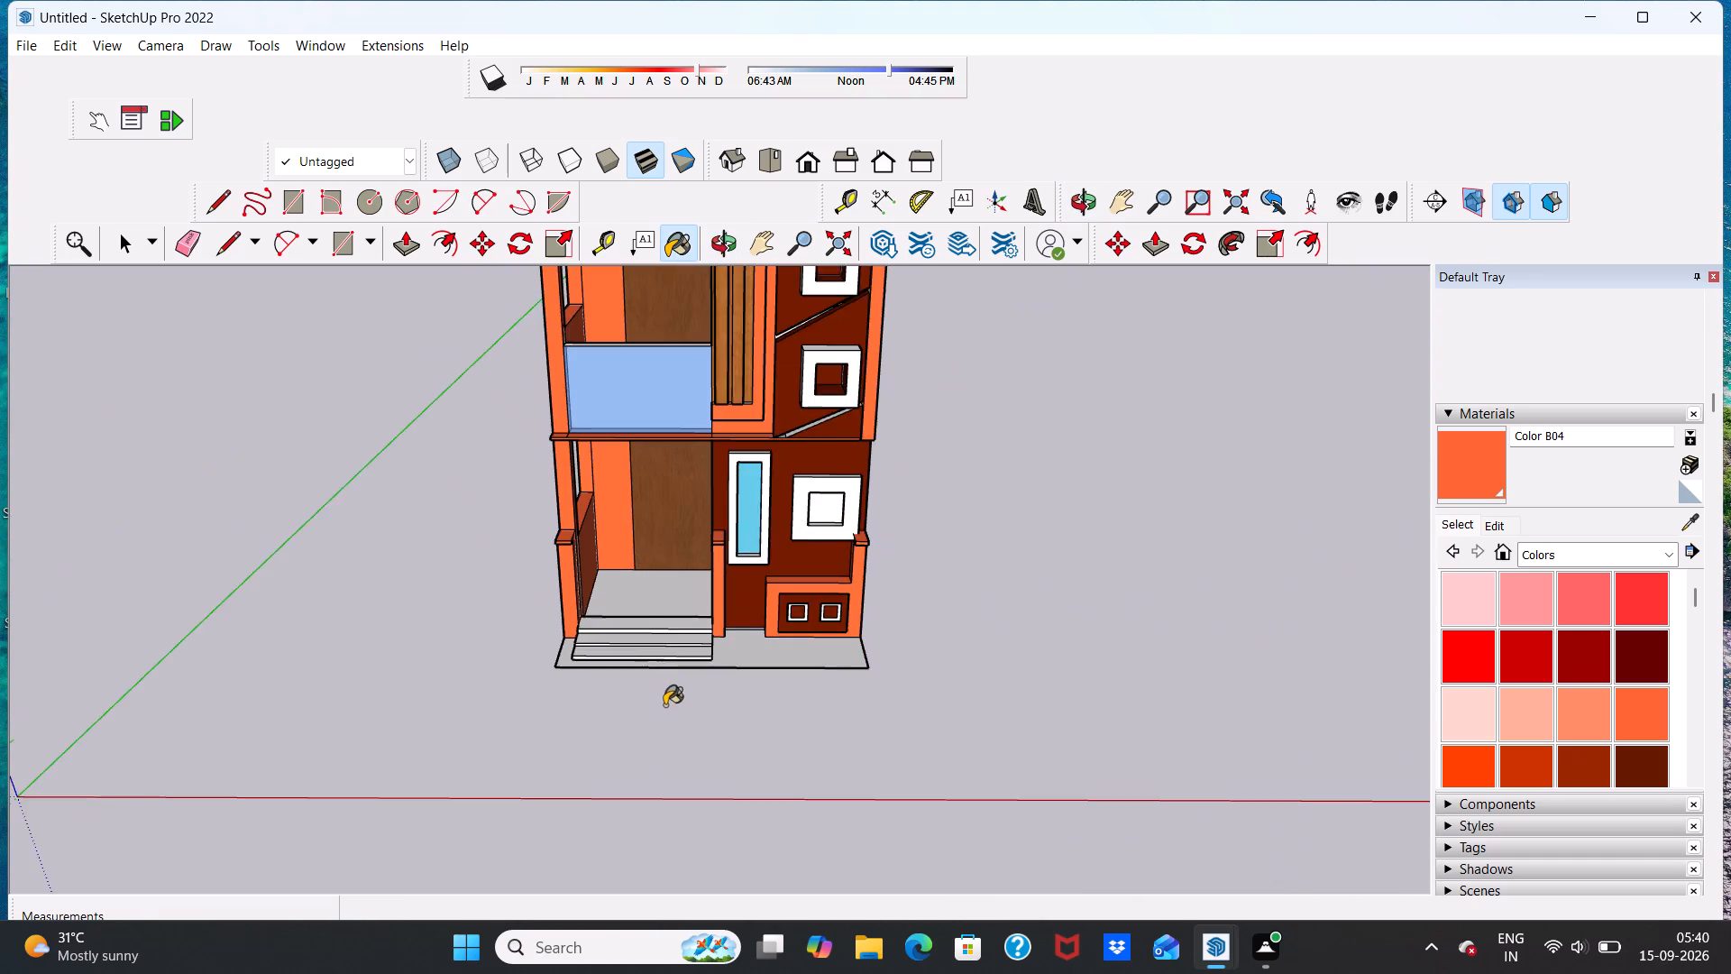
scroll(664, 705, up, 4)
scroll(704, 655, down, 8)
scroll(727, 514, up, 5)
scroll(765, 602, down, 4)
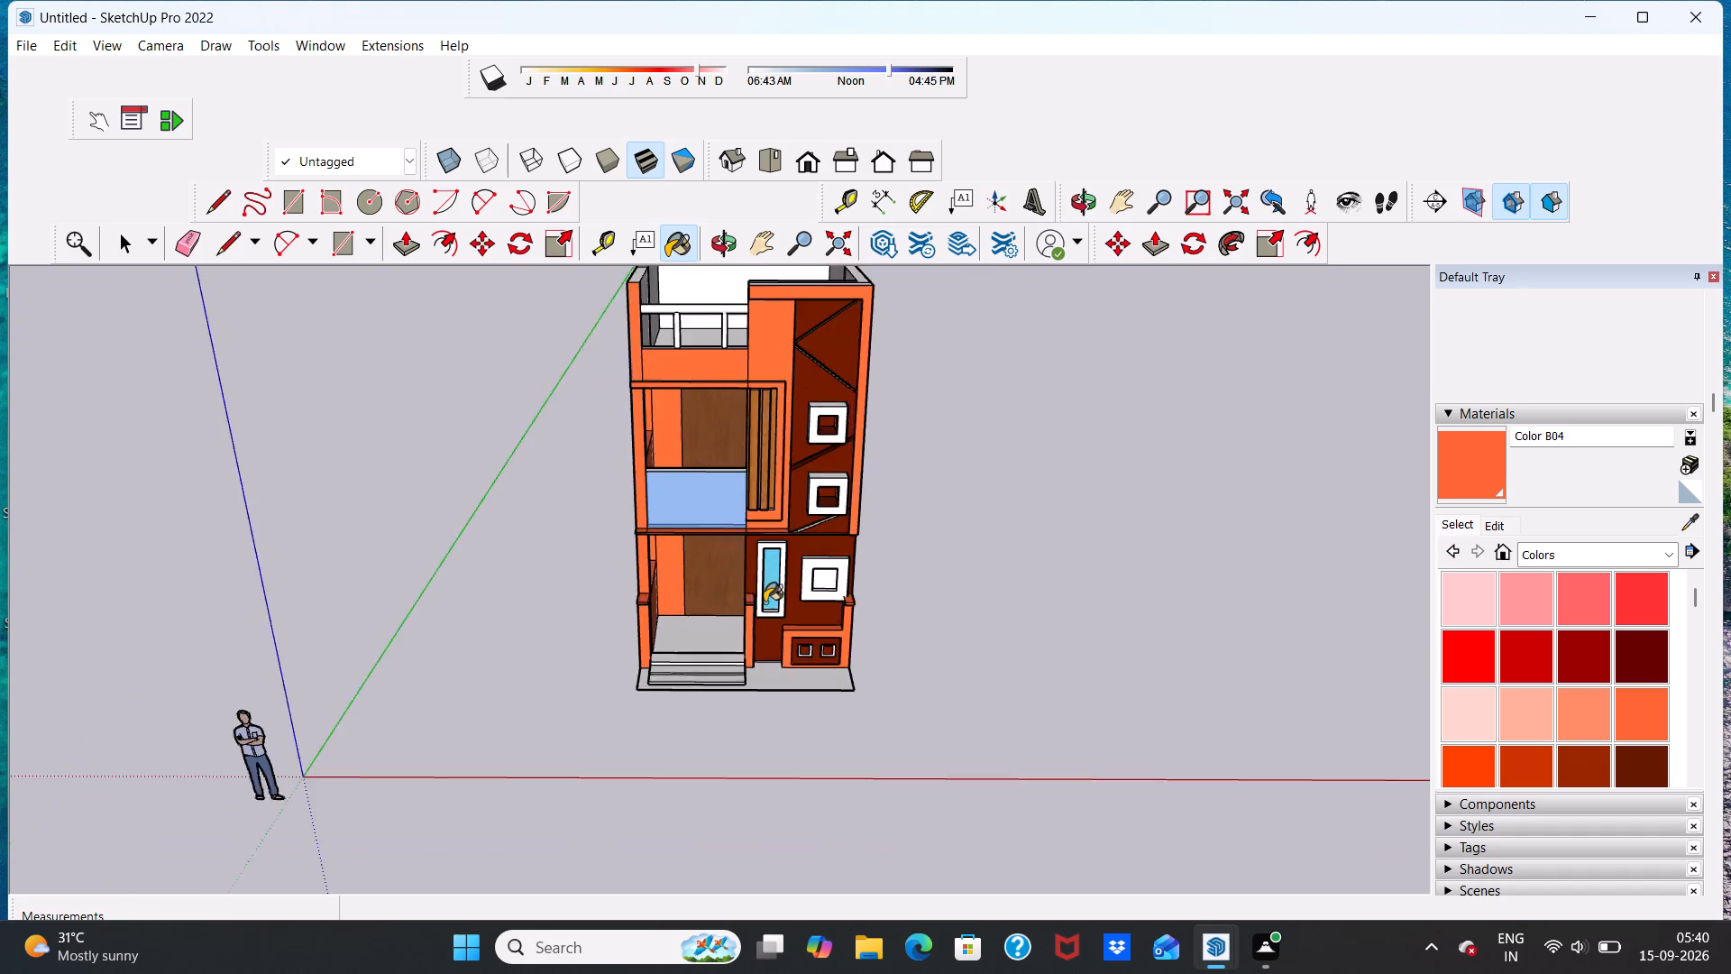
scroll(765, 602, down, 8)
scroll(788, 485, up, 7)
middle_drag(798, 589, 821, 447)
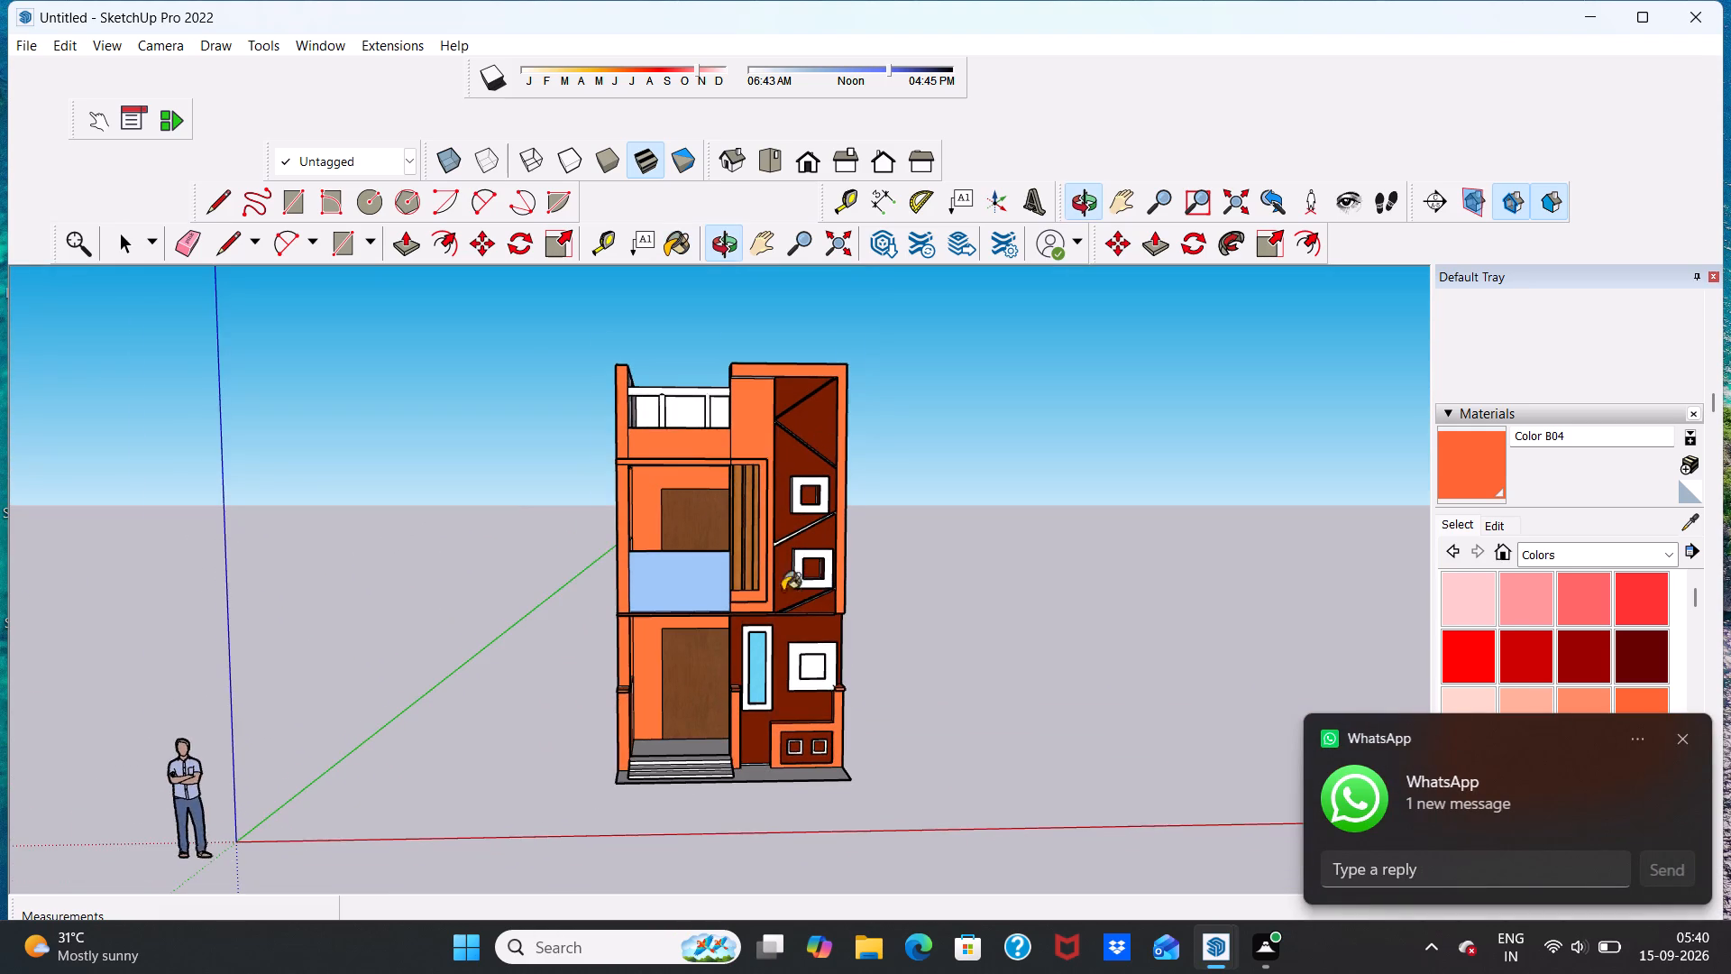
scroll(788, 598, up, 4)
key(space)
scroll(879, 615, down, 5)
scroll(1006, 654, up, 1)
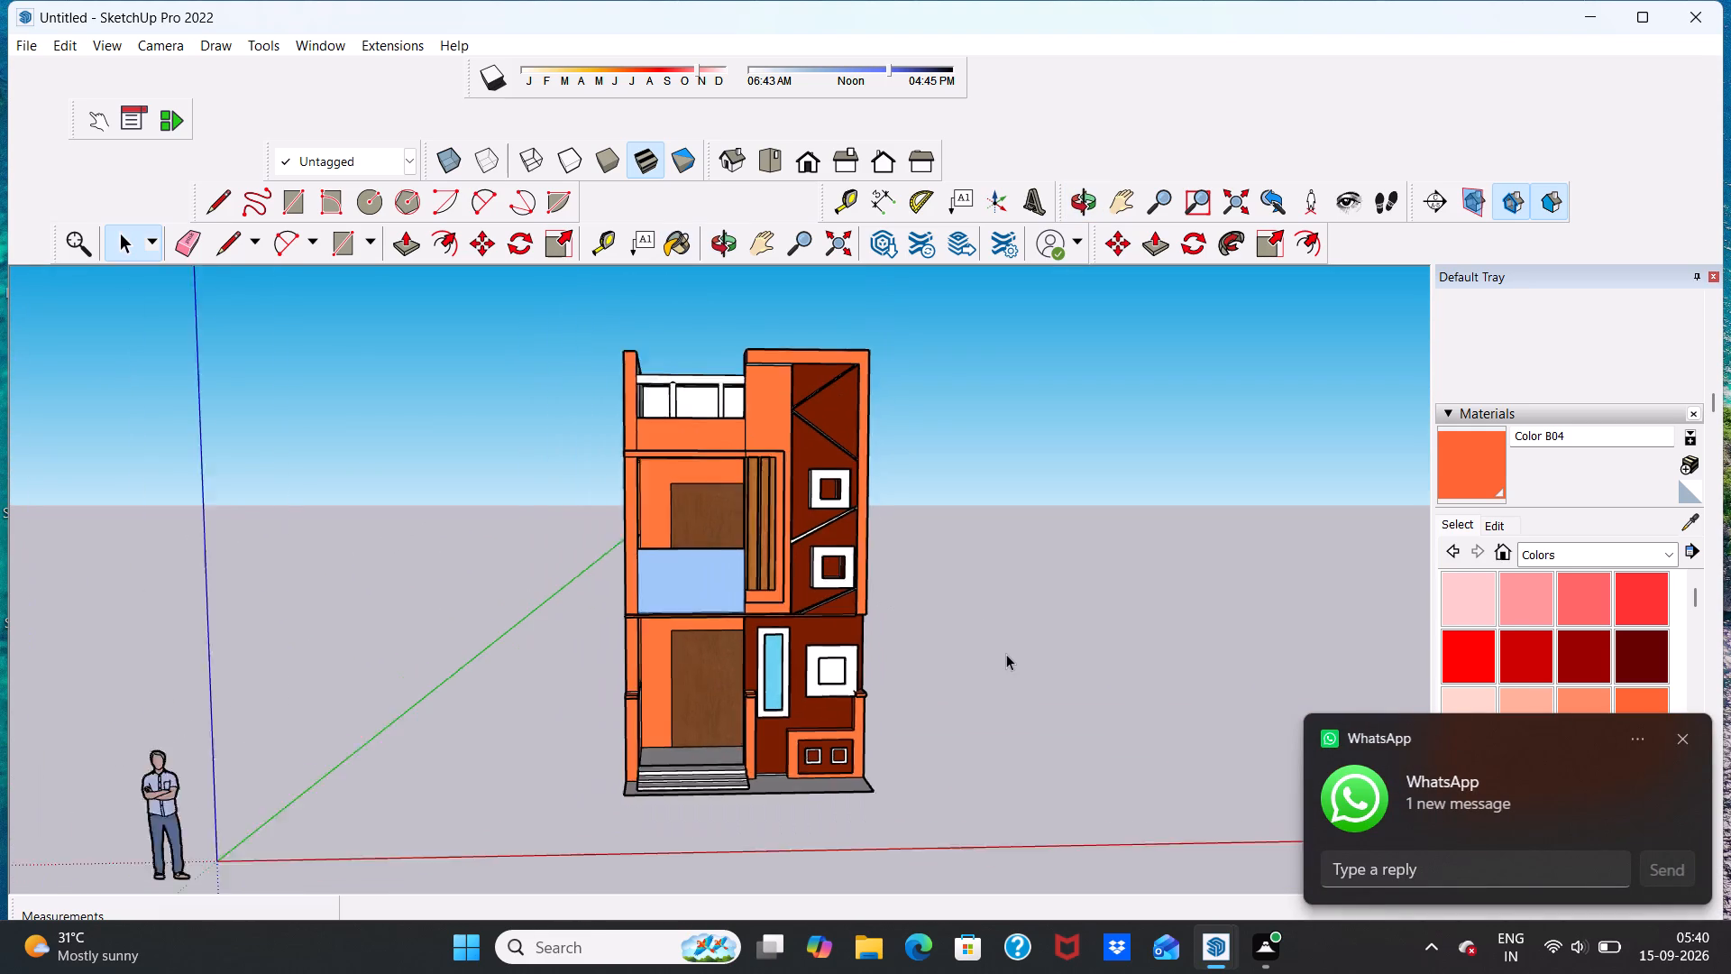
scroll(1006, 654, up, 2)
scroll(1003, 648, down, 3)
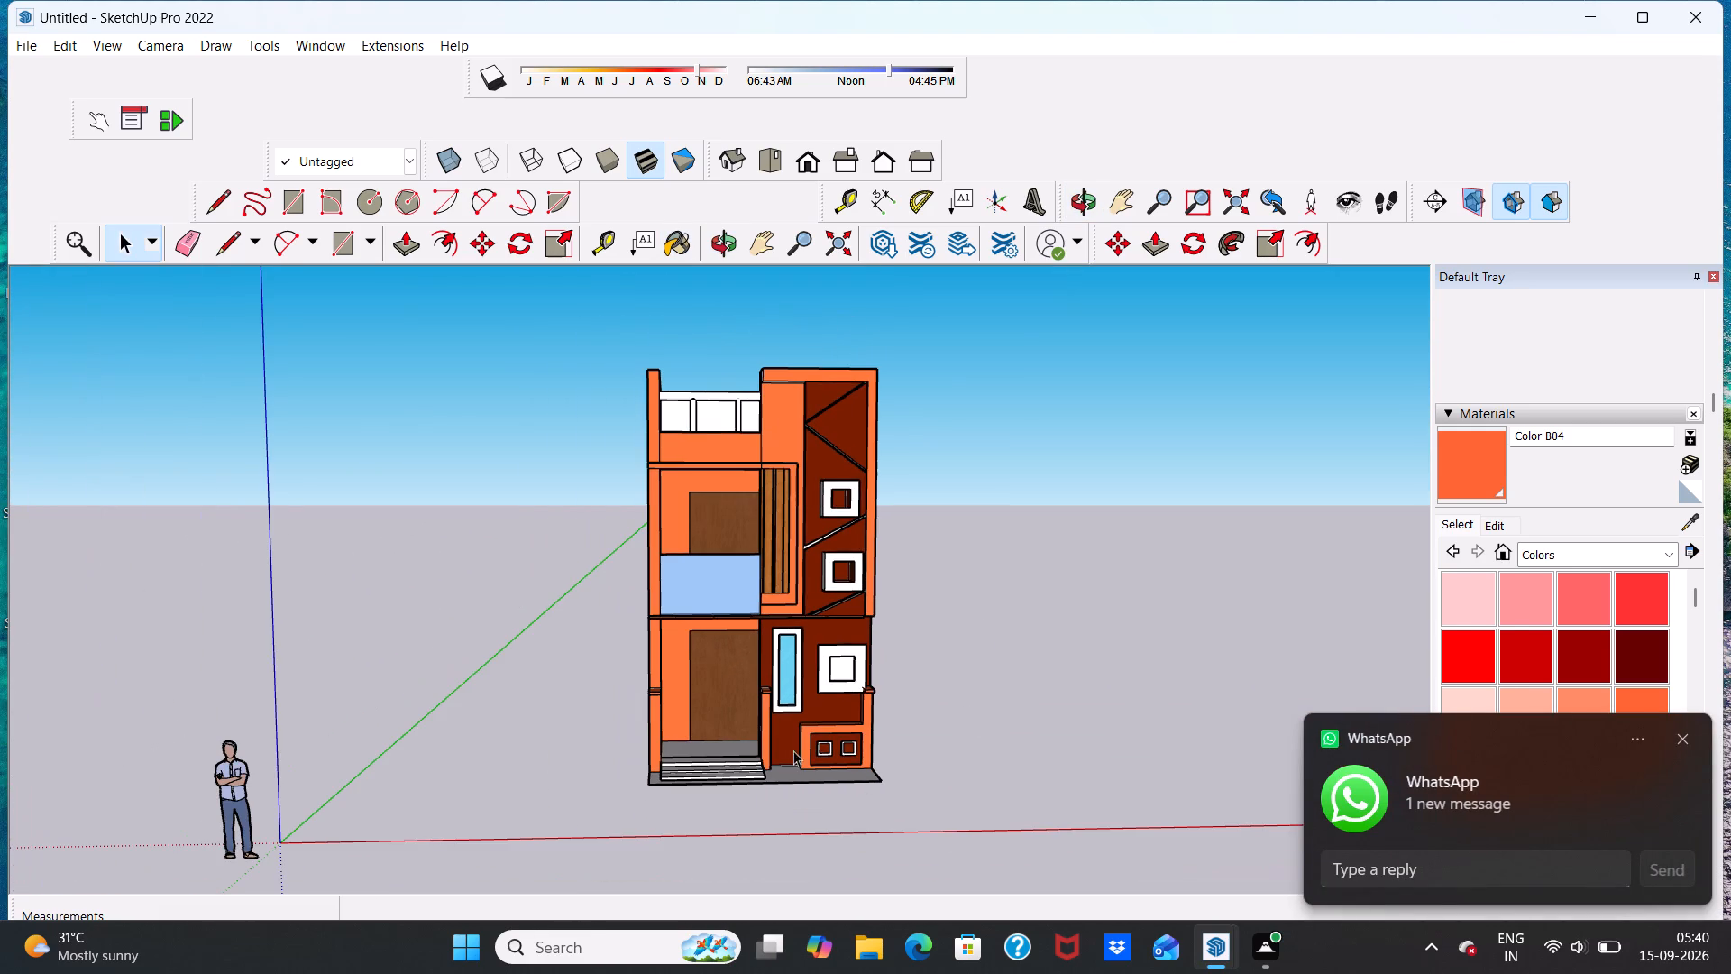
Draw a ground-level rectangle about 3' by 1' 6 1/2" extending the base outward from the pillar beside the entrance steps.
middle_drag(804, 744, 775, 813)
scroll(791, 782, up, 7)
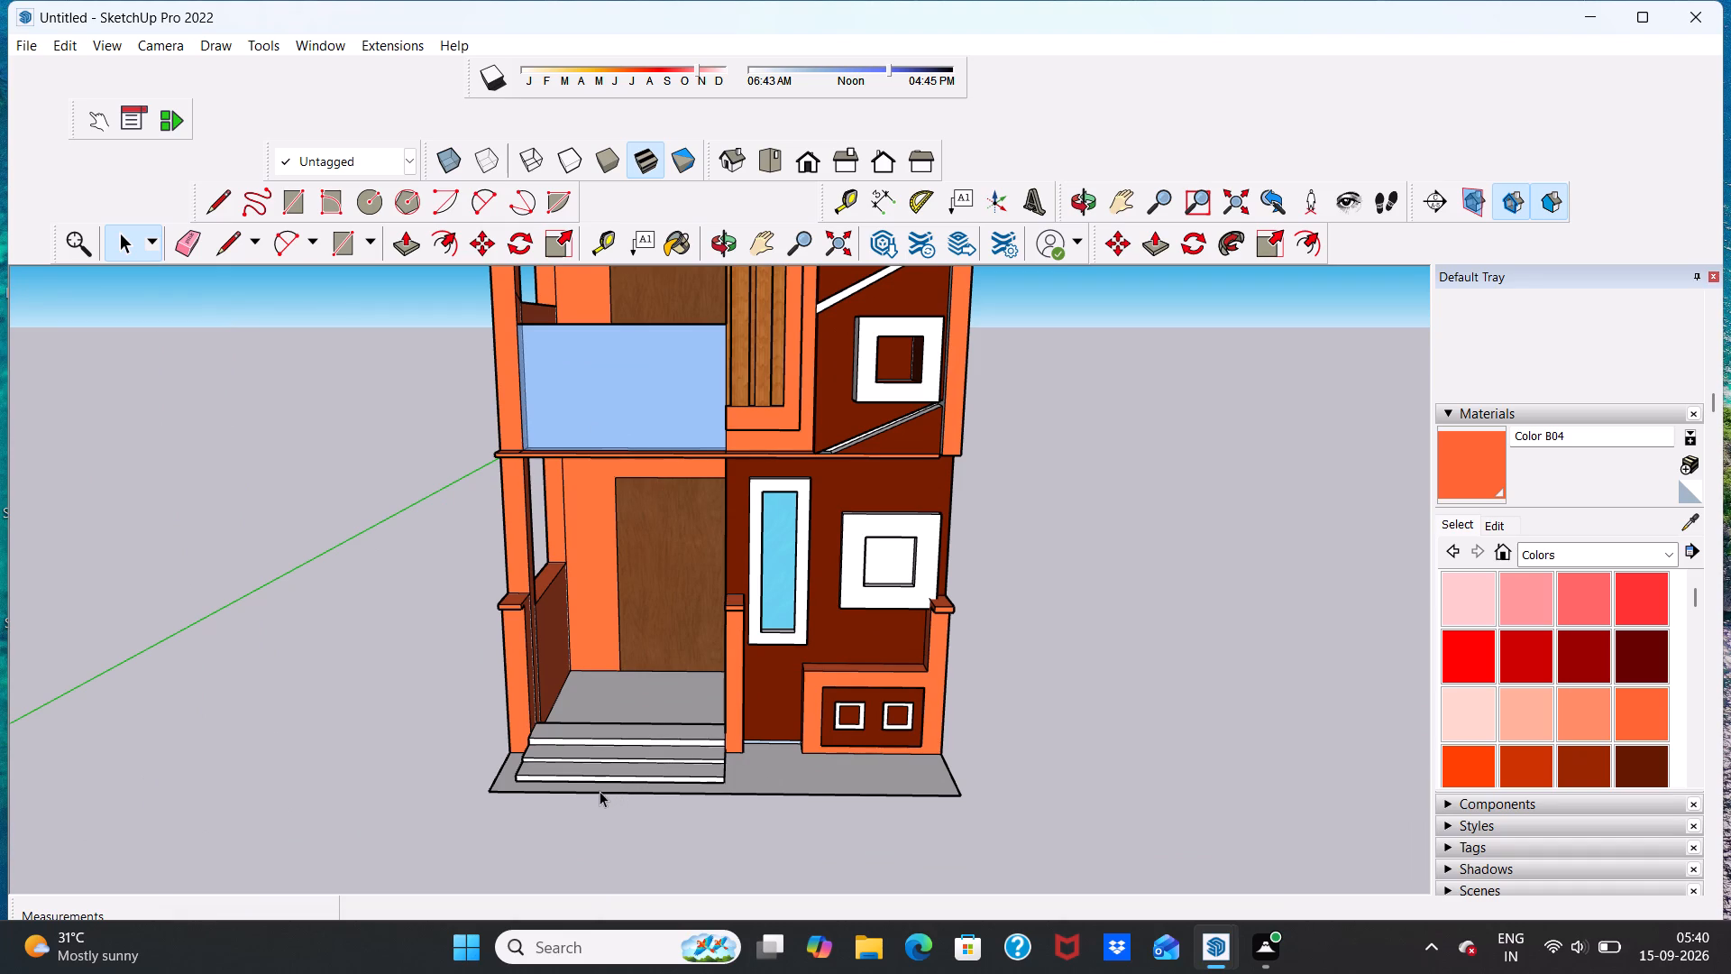
scroll(481, 744, down, 2)
scroll(503, 742, up, 6)
middle_drag(513, 722, 570, 716)
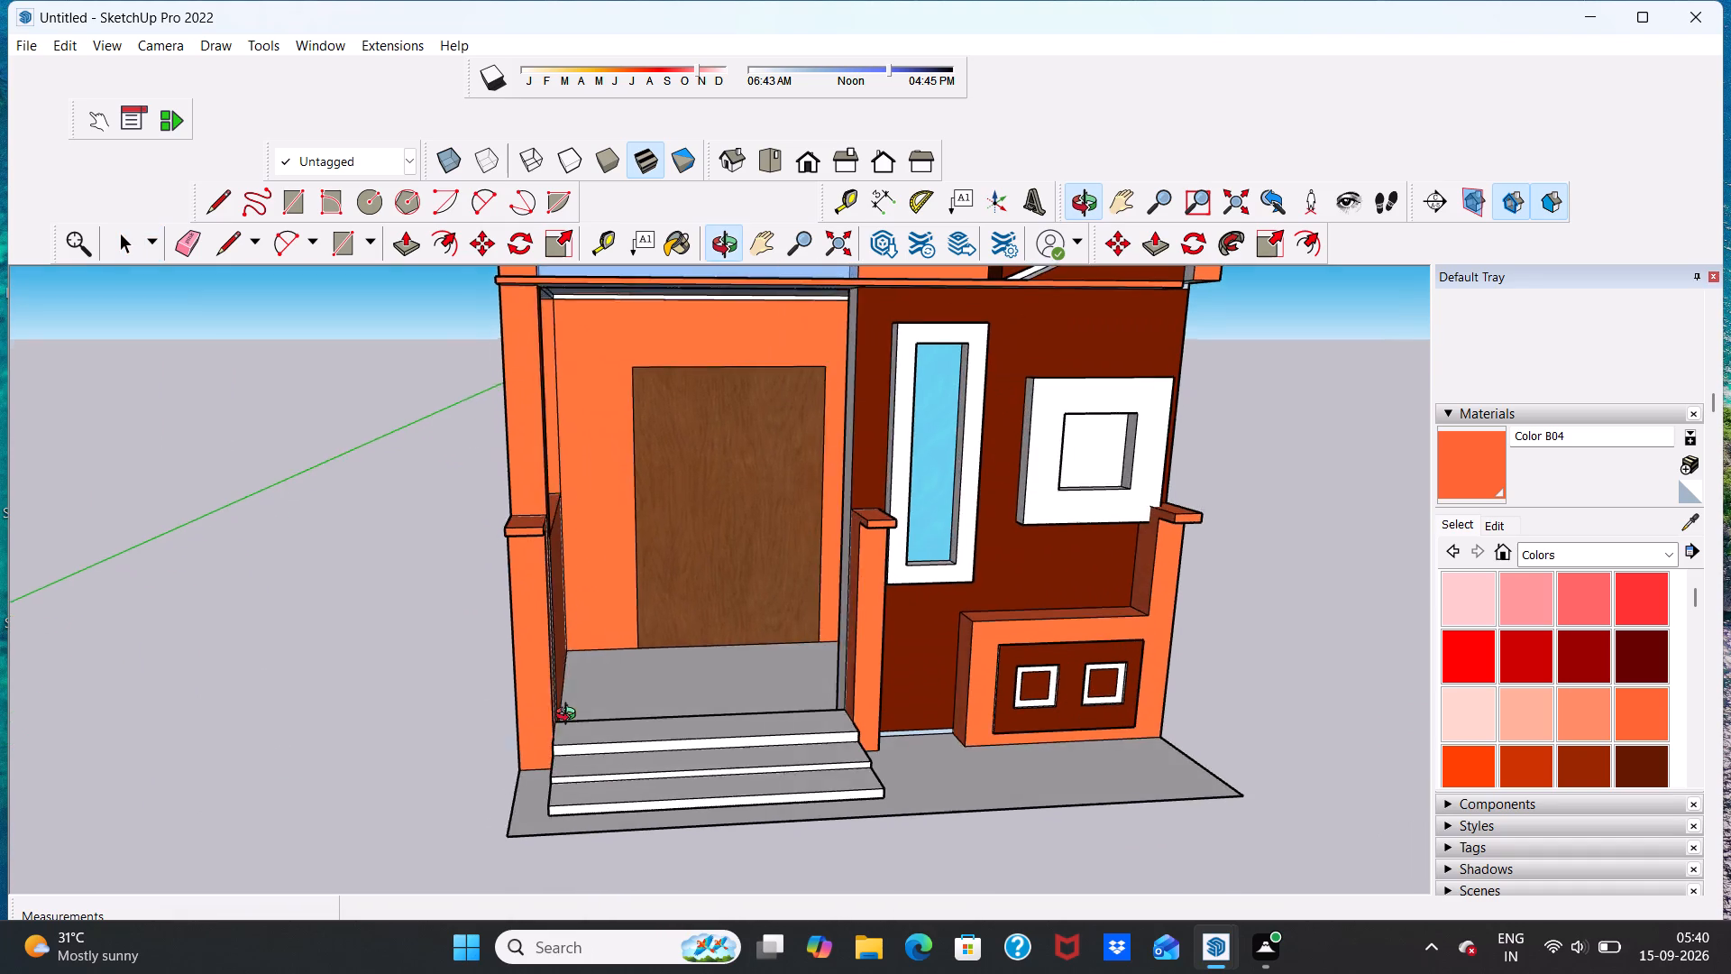
middle_drag(570, 716, 507, 639)
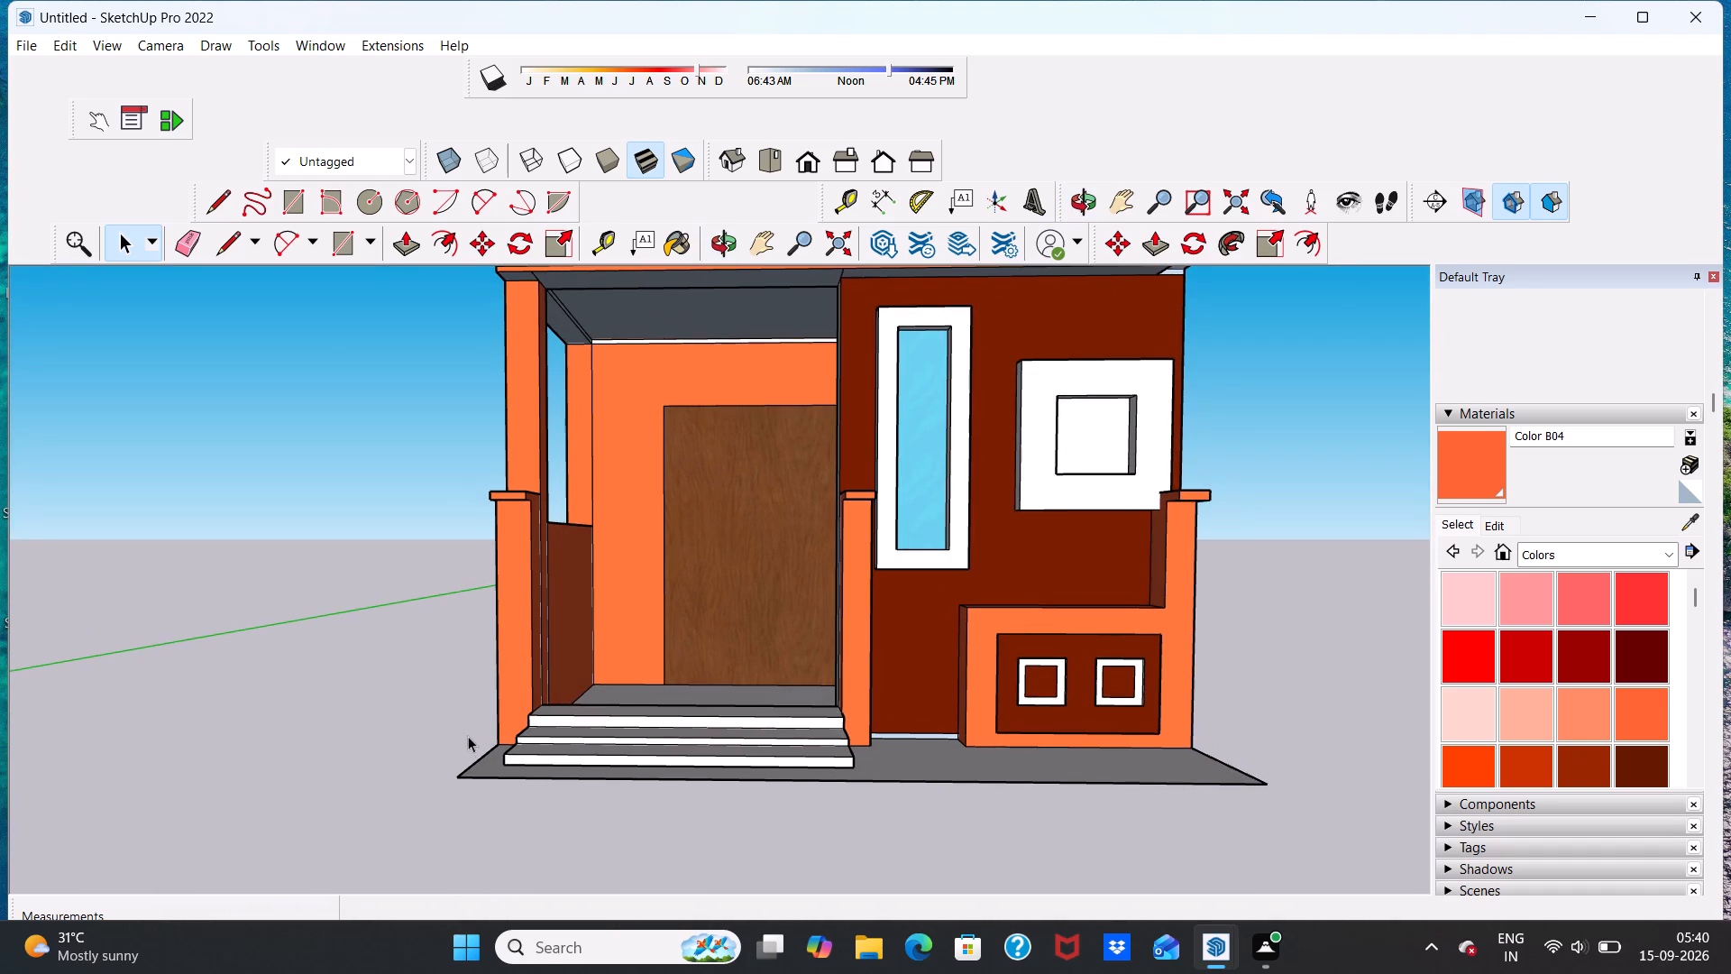
scroll(472, 739, up, 3)
middle_drag(483, 741, 489, 832)
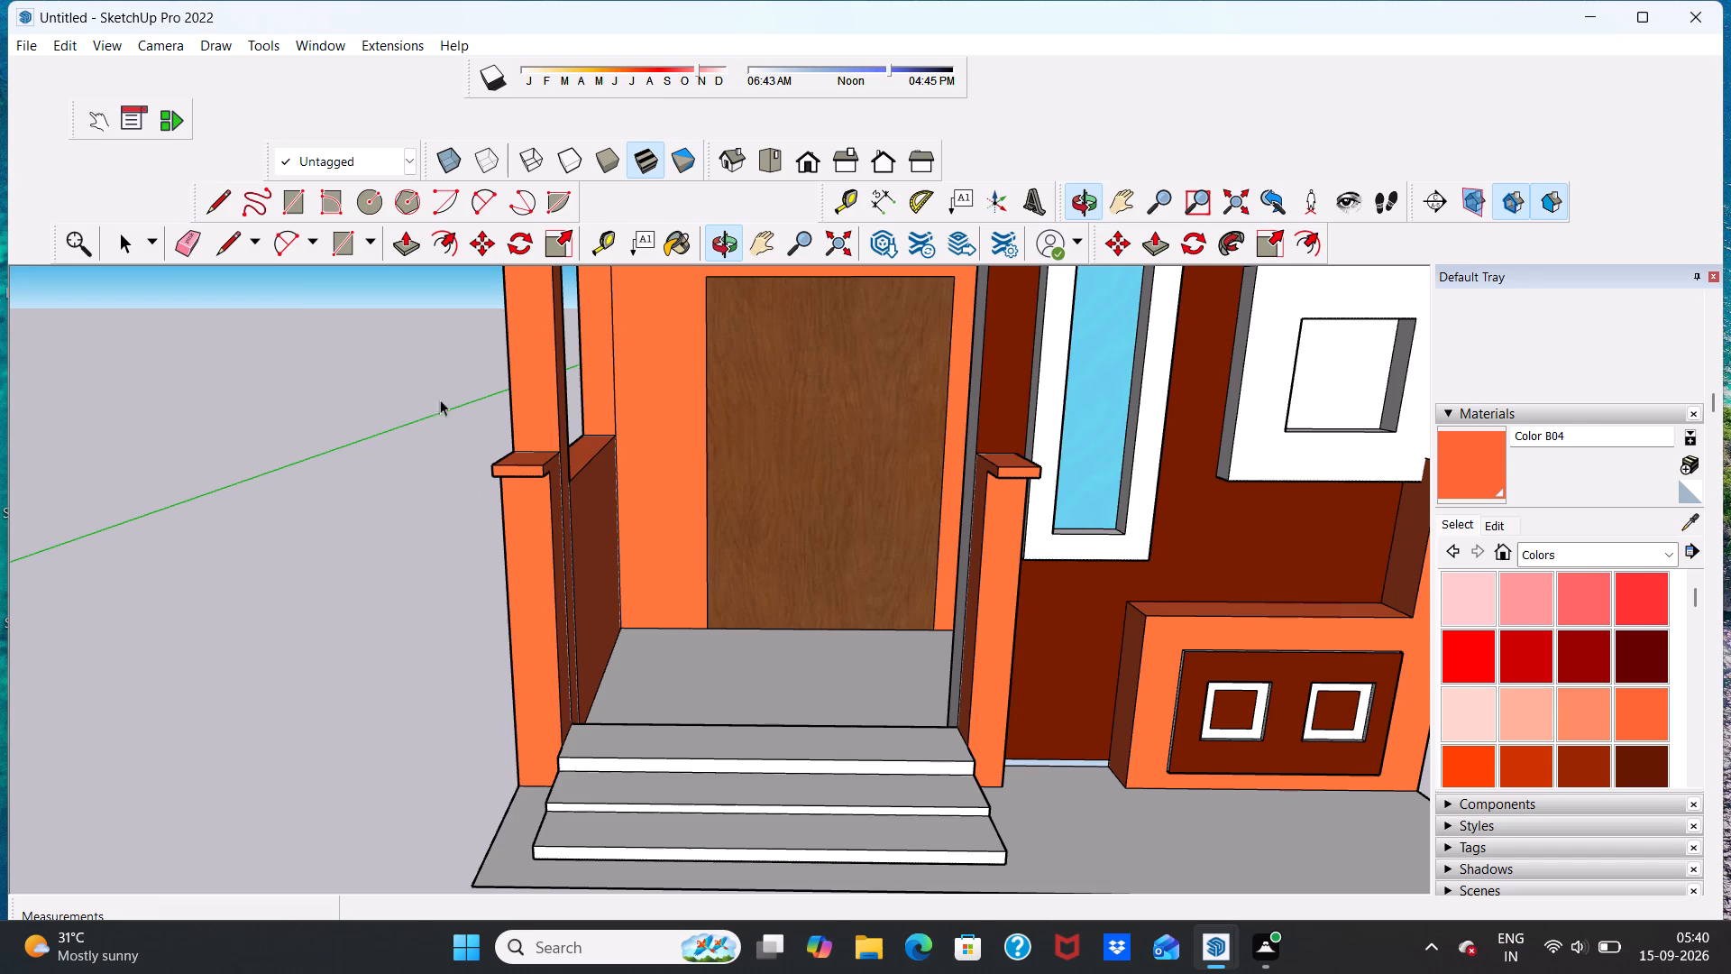
click(295, 209)
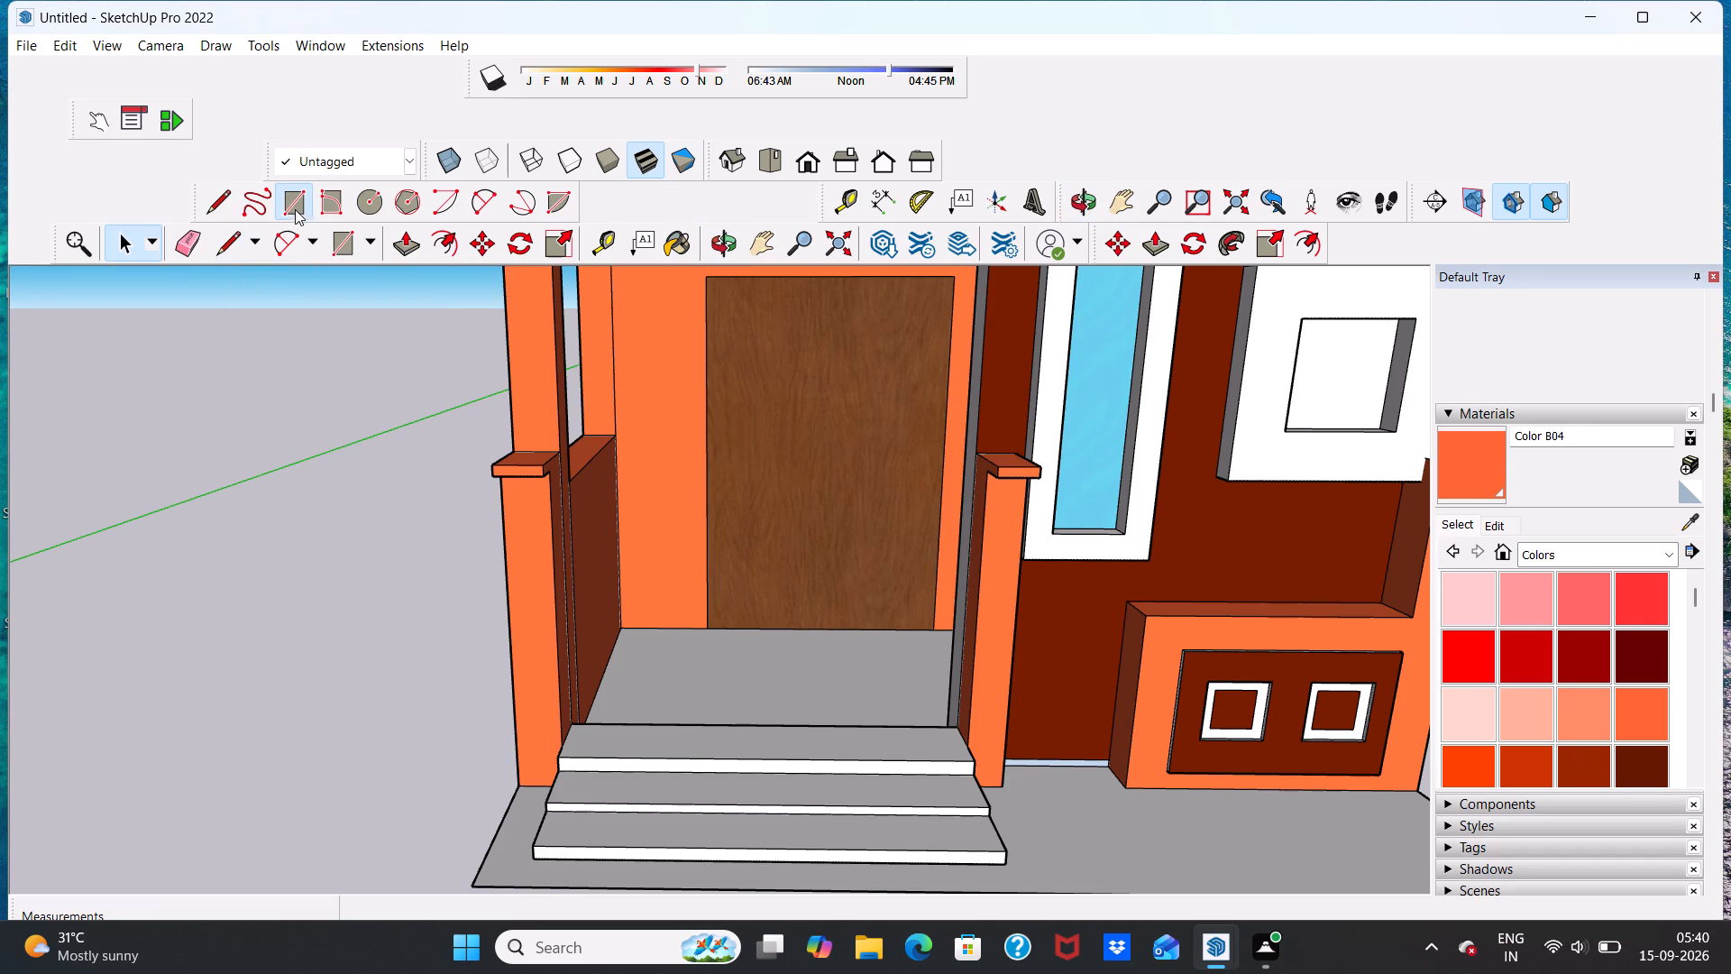
scroll(435, 291, down, 7)
scroll(452, 481, up, 6)
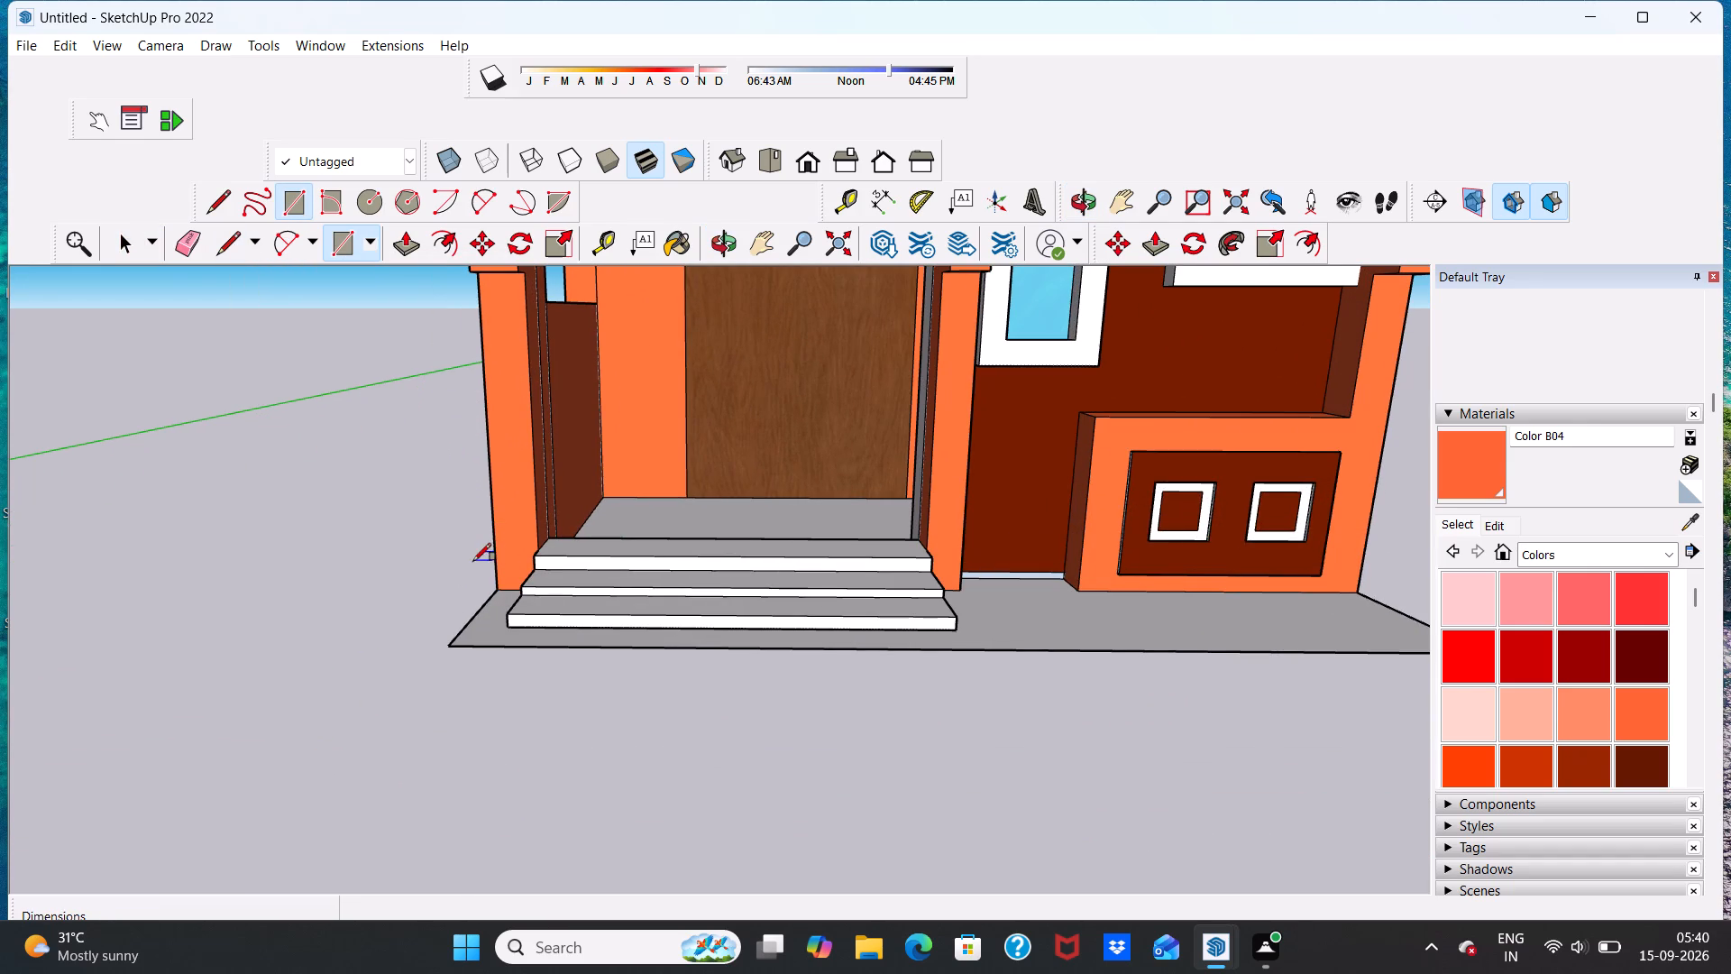
middle_drag(492, 575, 544, 604)
click(499, 602)
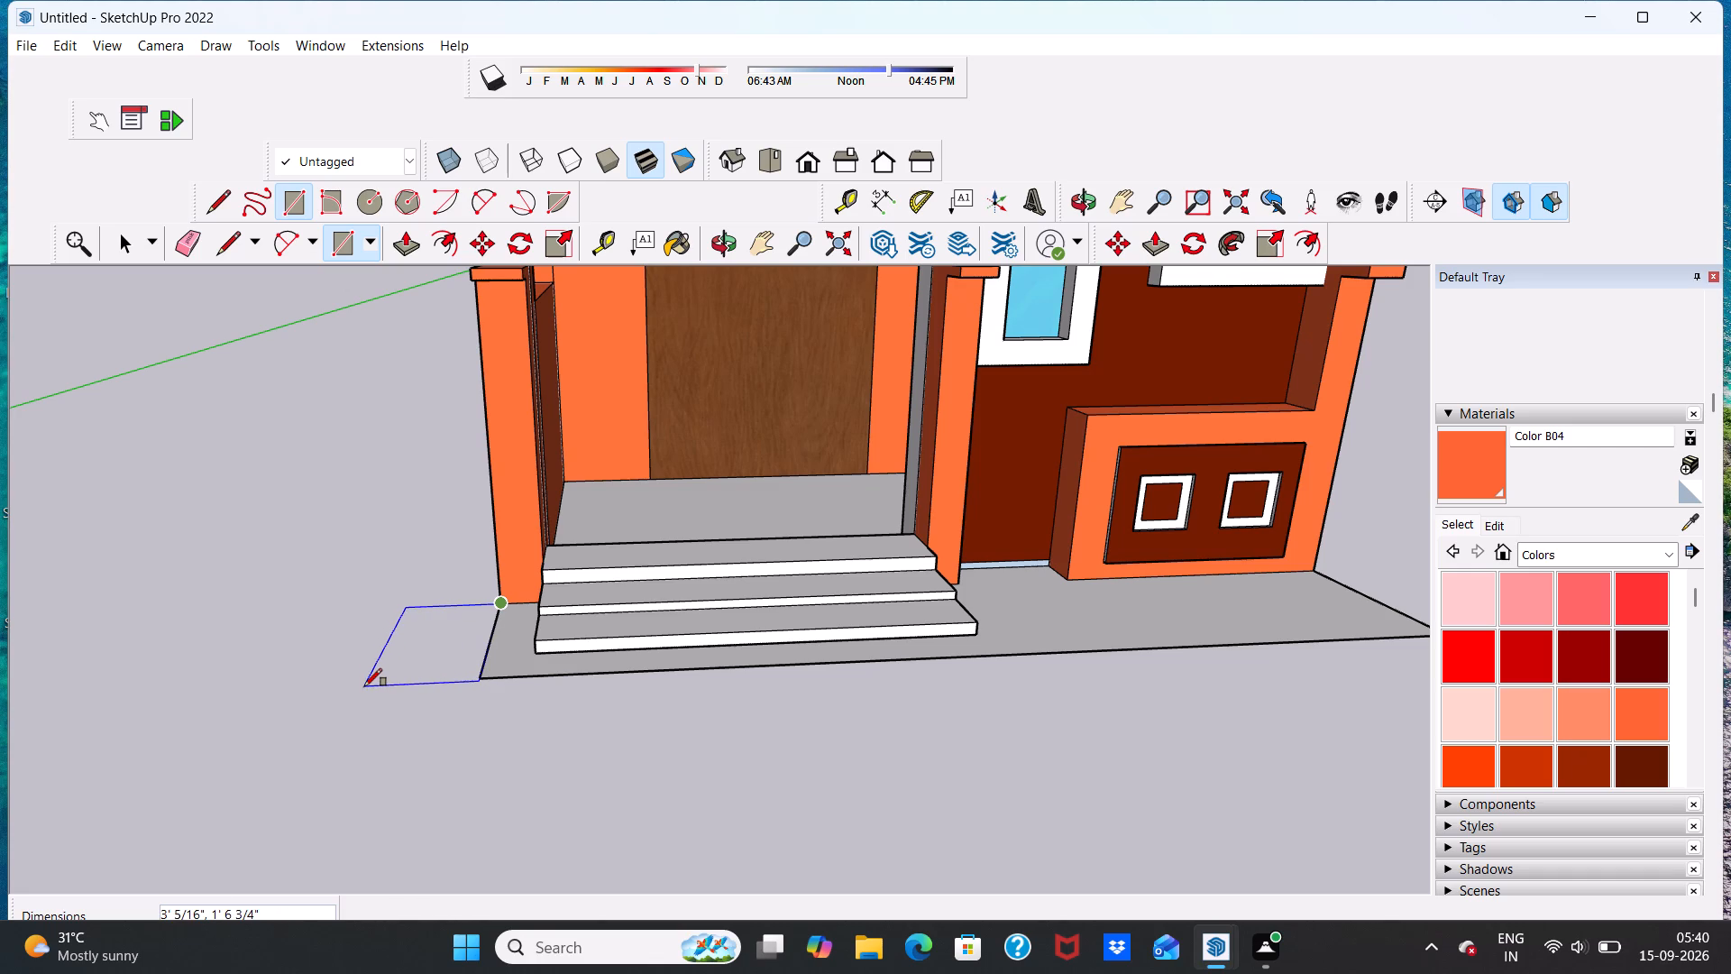
click(366, 685)
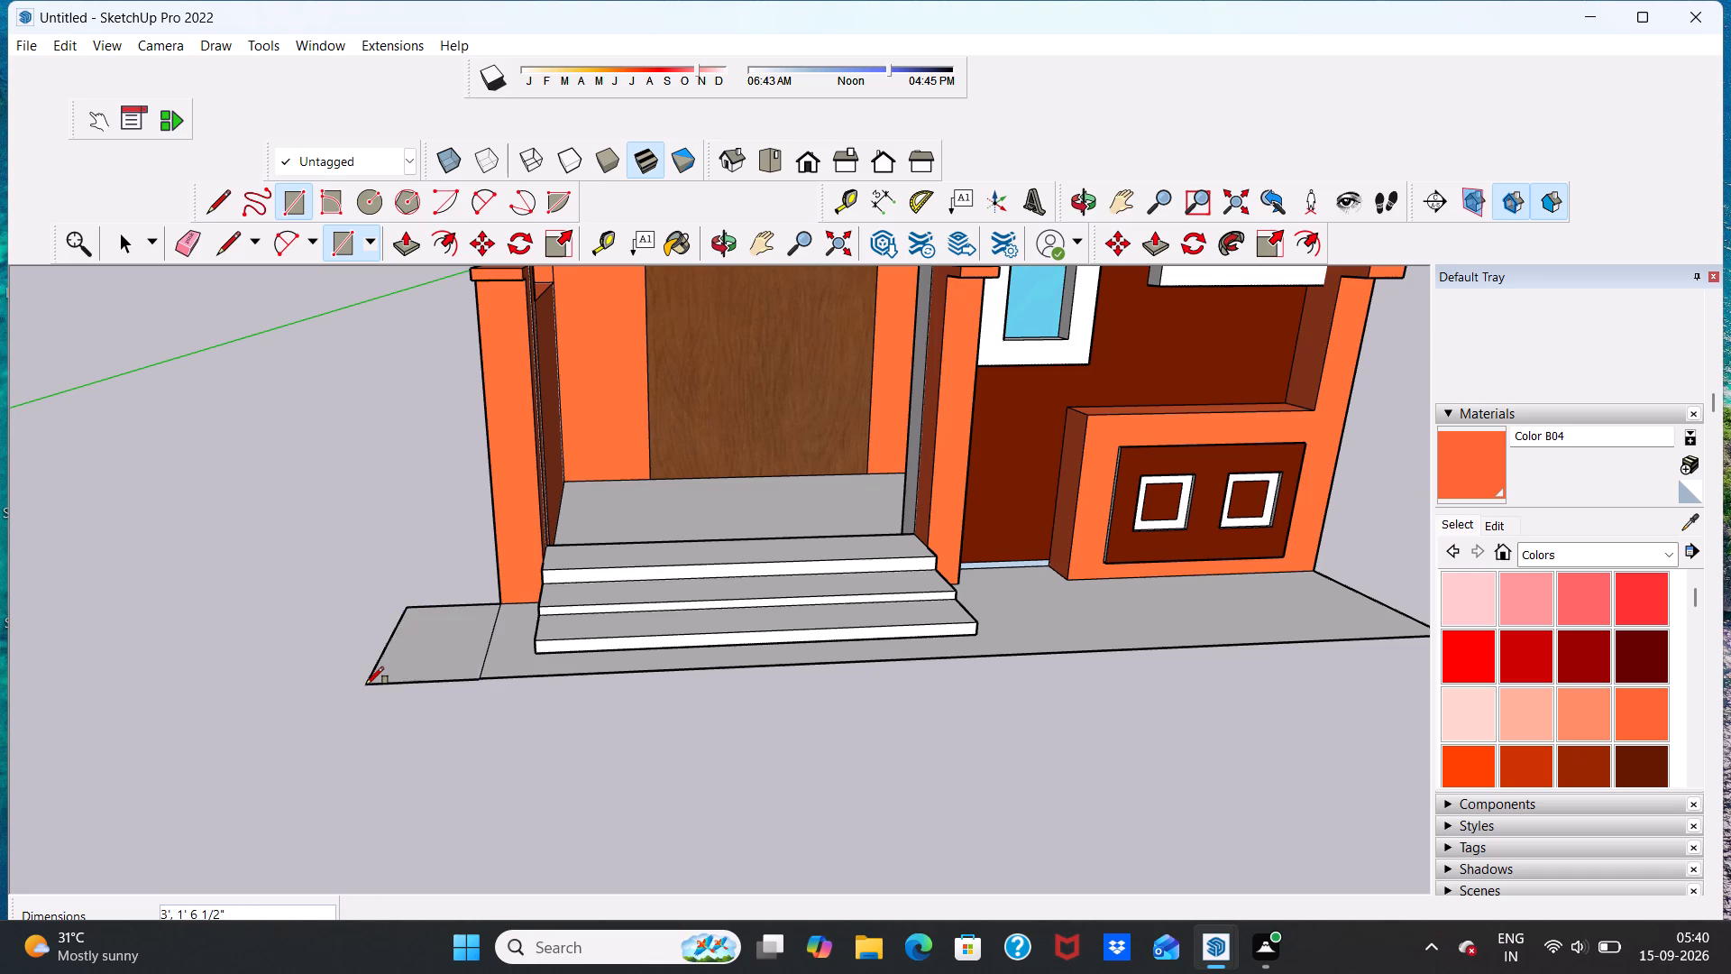
scroll(379, 674, down, 12)
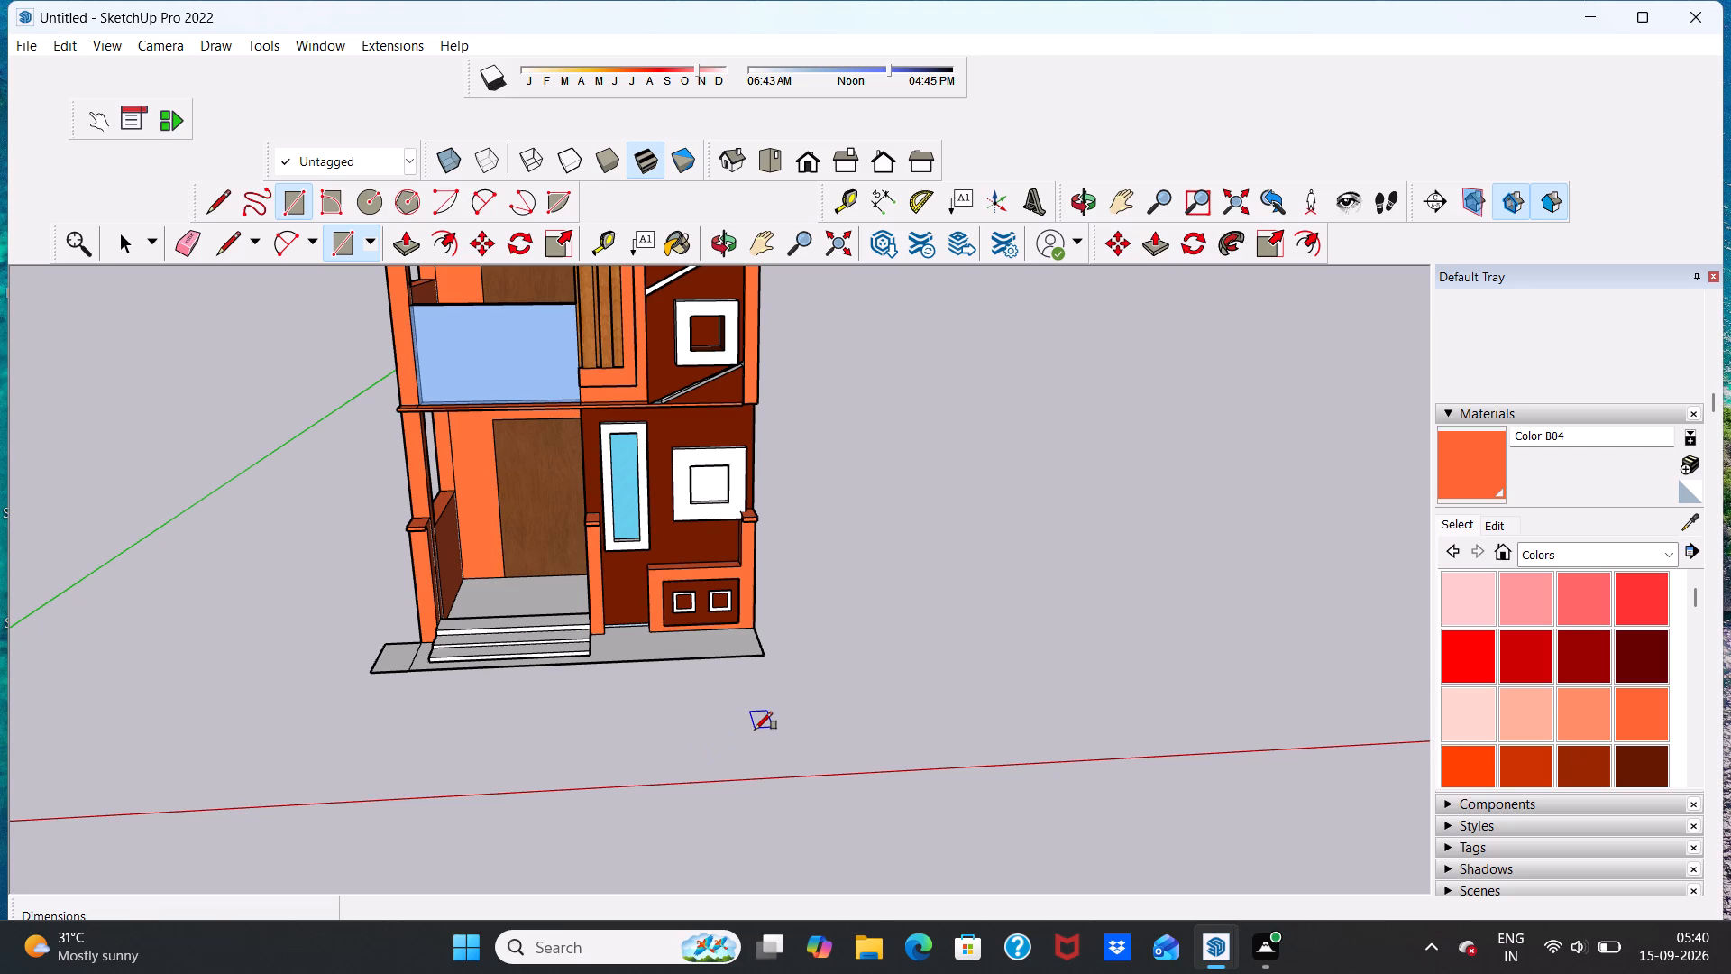
key(space)
Erase the dividing edge between the new rectangle and the existing base beside the steps.
scroll(398, 645, up, 18)
scroll(423, 729, up, 3)
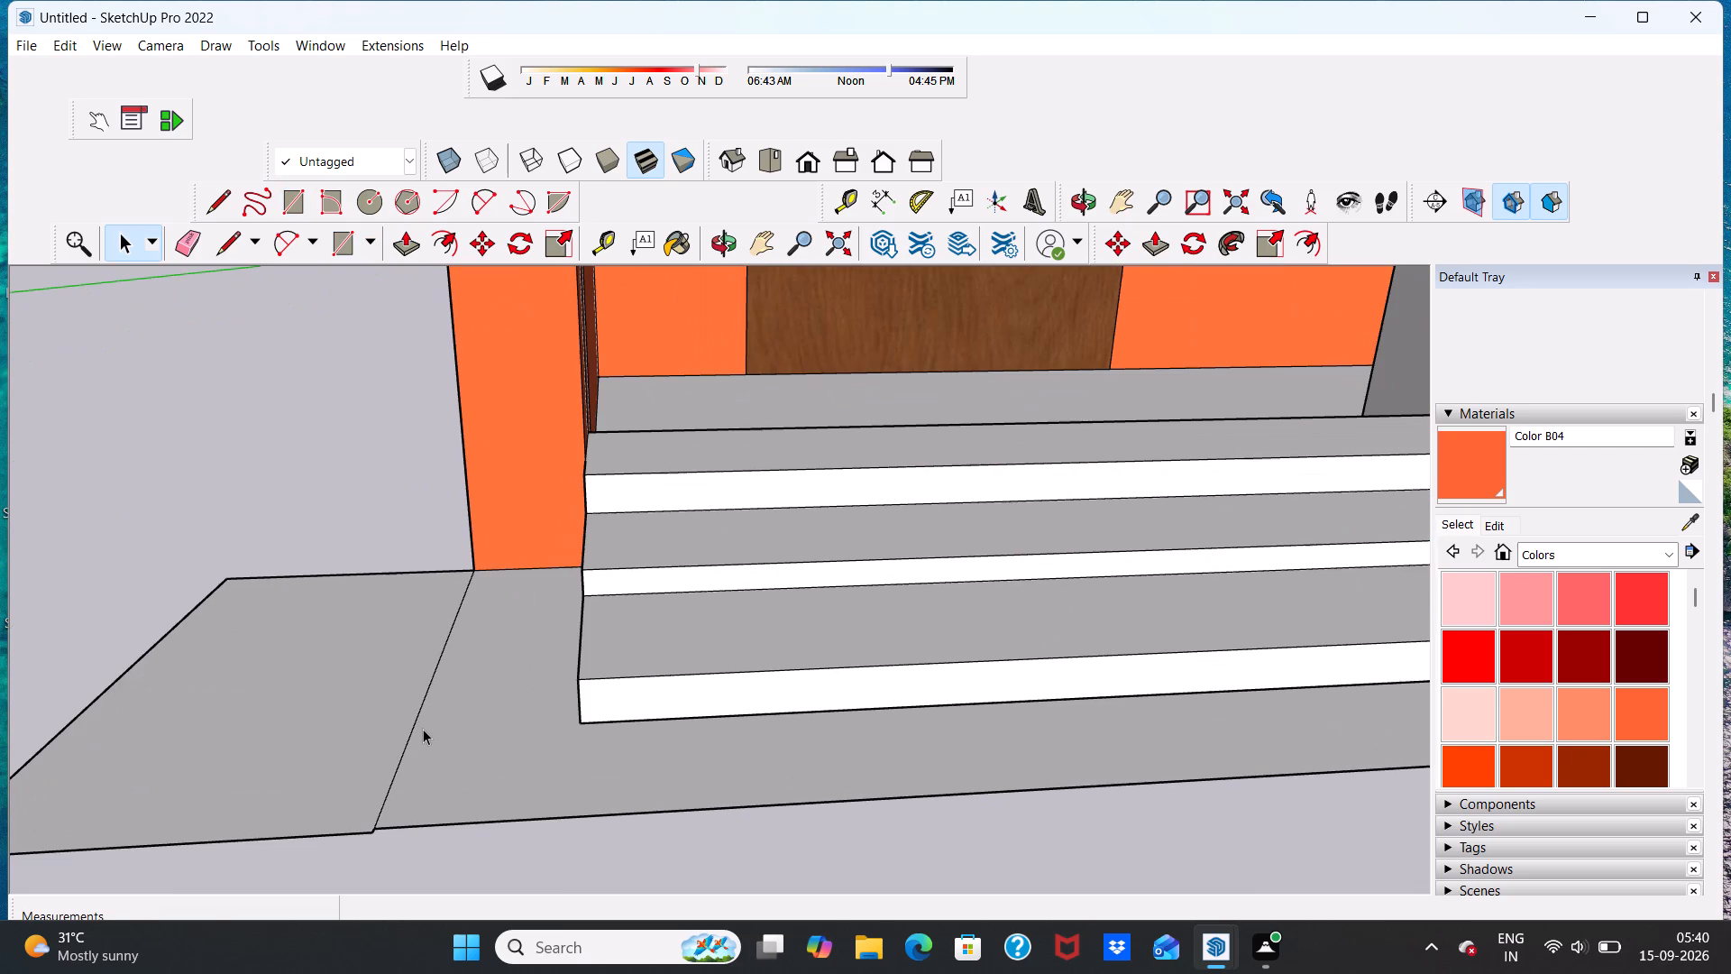
click(186, 244)
scroll(502, 662, up, 5)
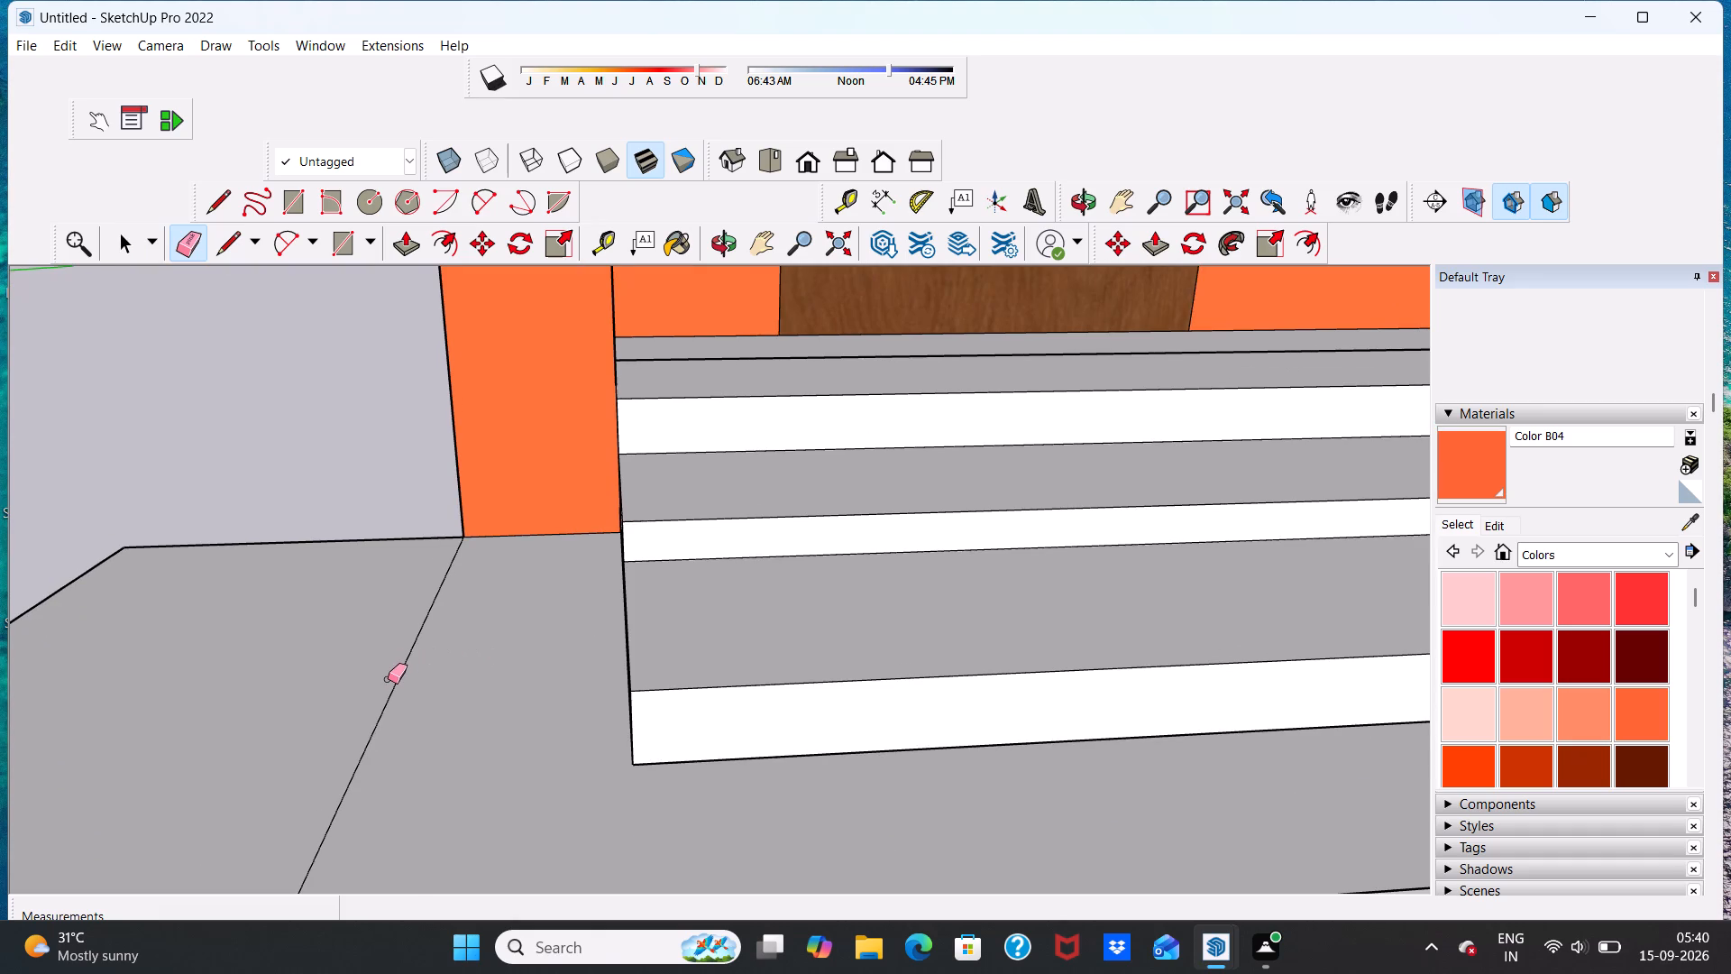
click(388, 679)
Examine the extended base and the entrance steps from above and from several distances.
scroll(439, 657, down, 20)
scroll(439, 657, down, 7)
scroll(648, 685, up, 1)
middle_drag(649, 686, 678, 847)
middle_drag(746, 759, 673, 764)
scroll(722, 622, up, 2)
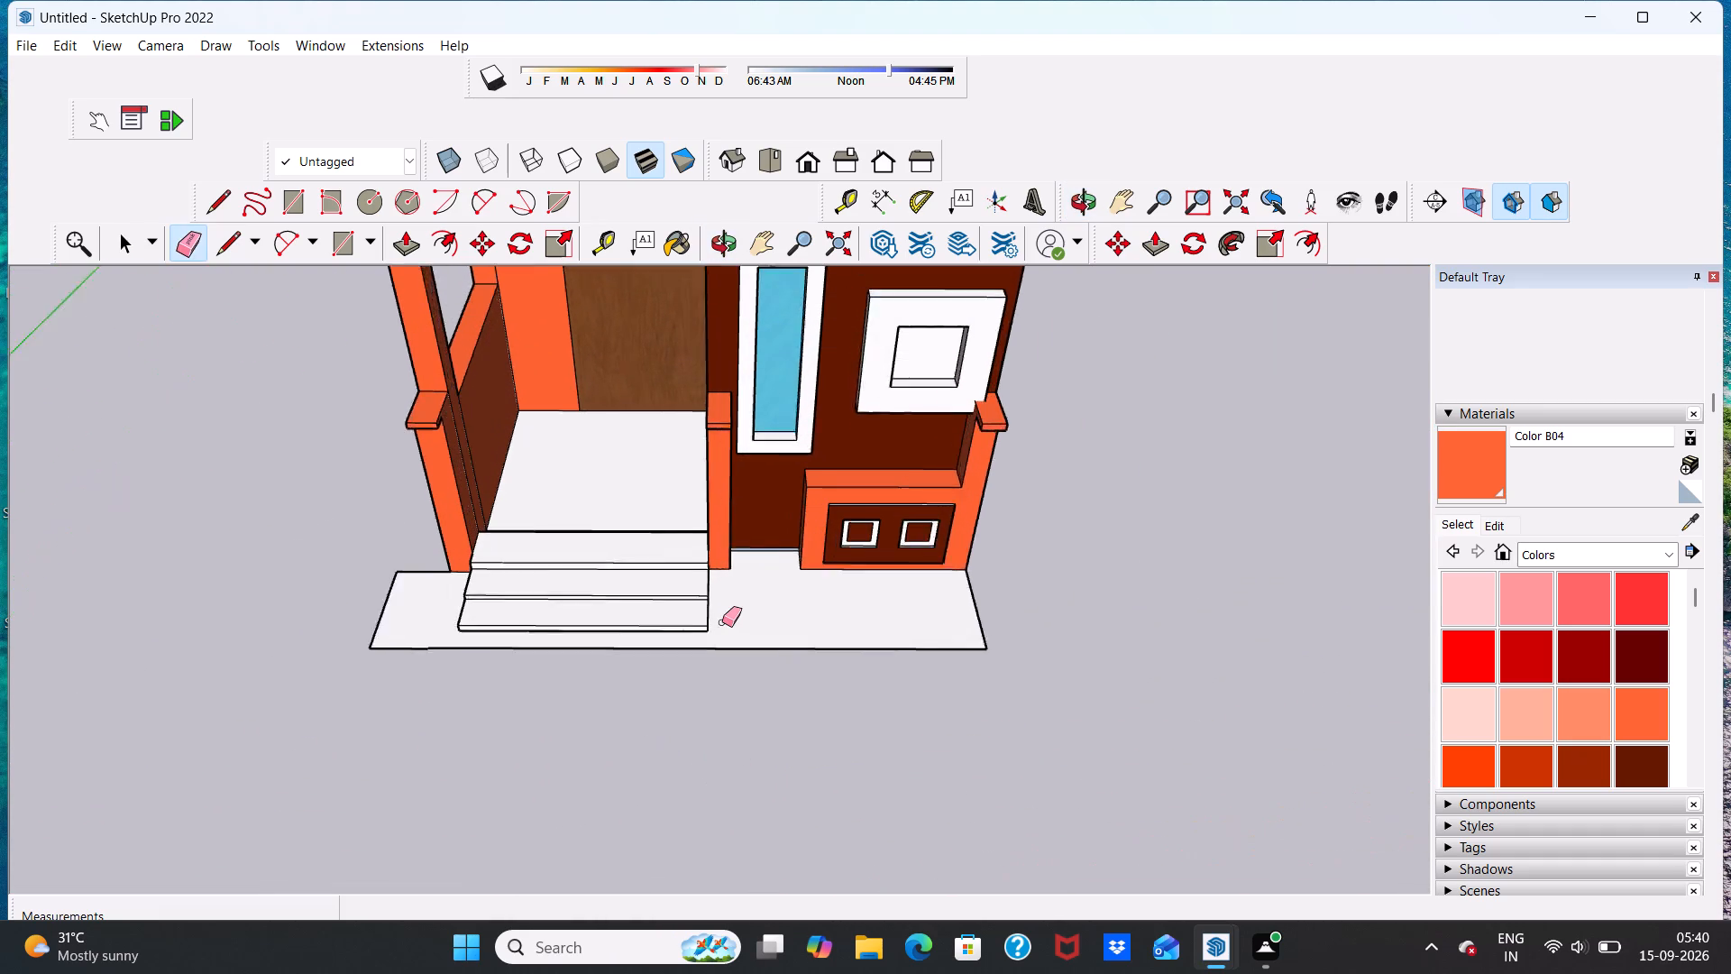
scroll(722, 622, up, 3)
middle_drag(740, 641, 764, 572)
scroll(739, 584, down, 7)
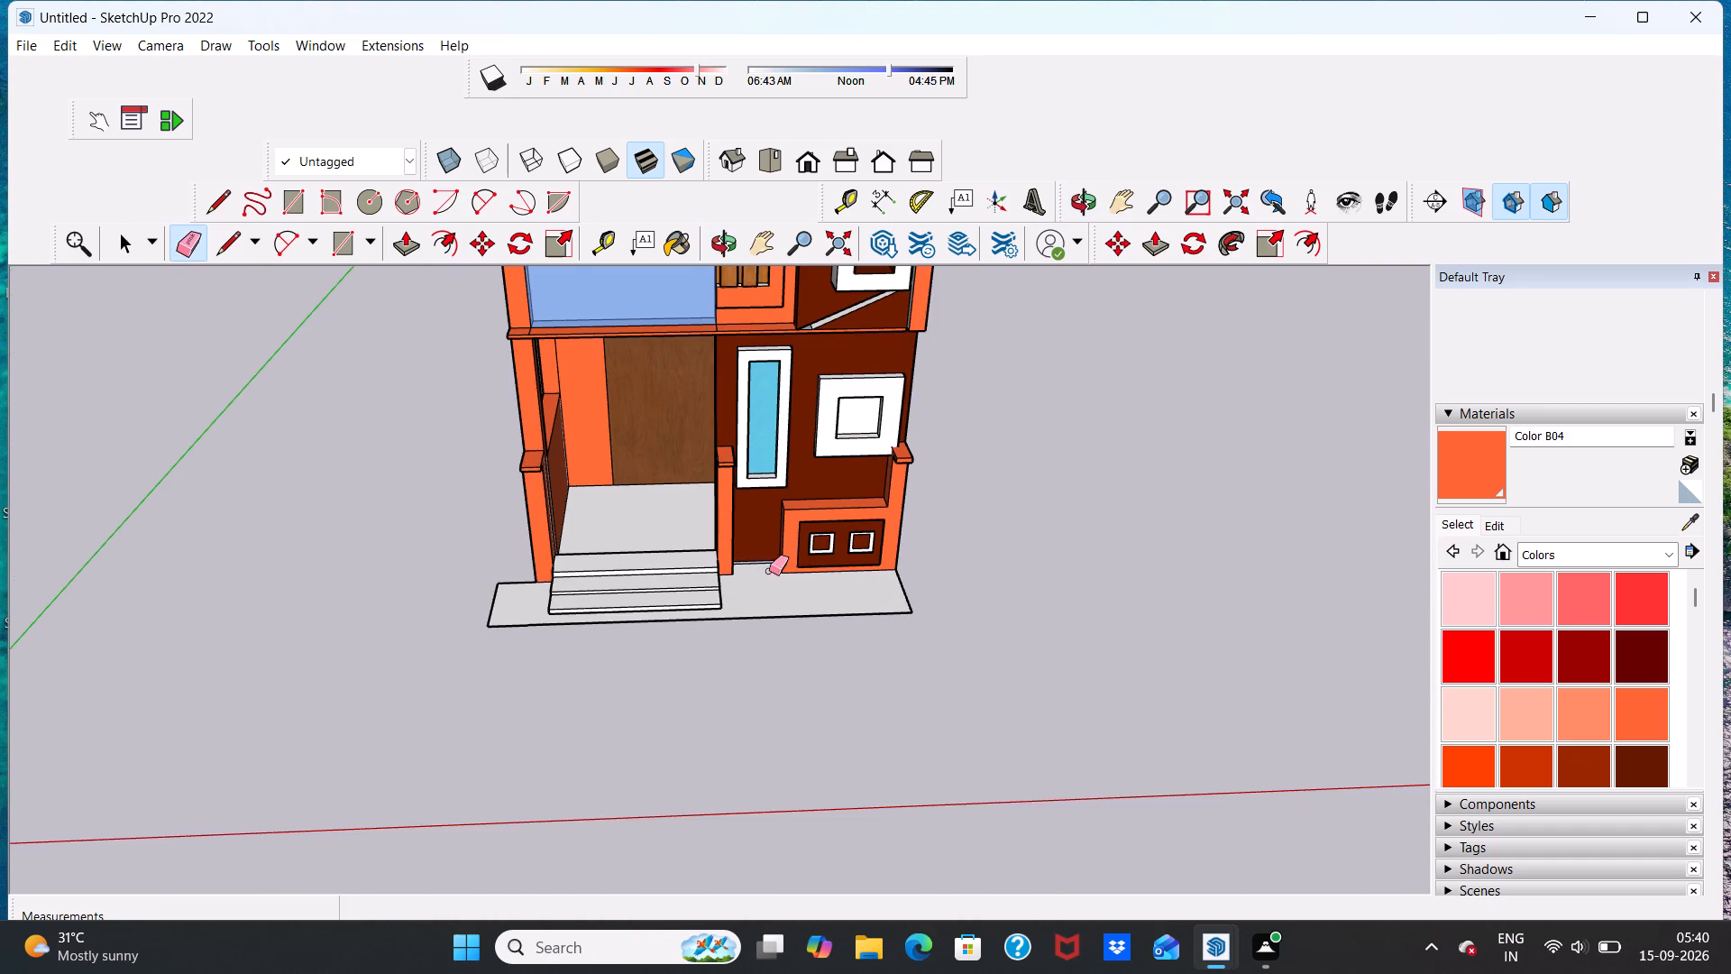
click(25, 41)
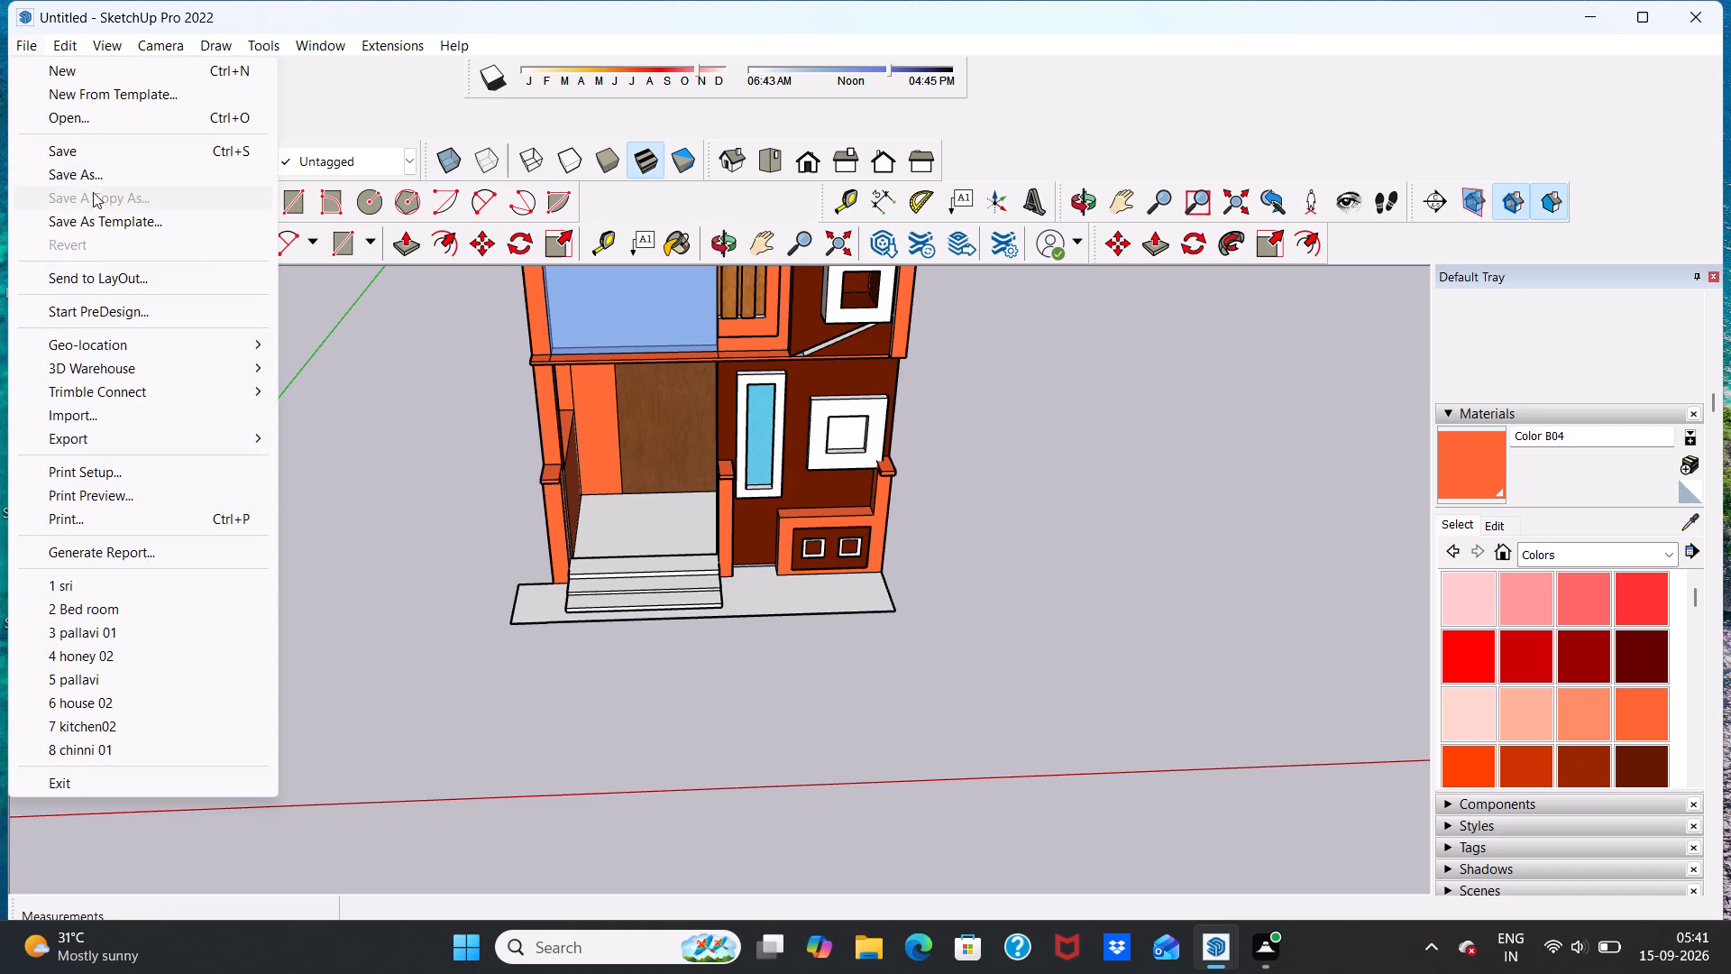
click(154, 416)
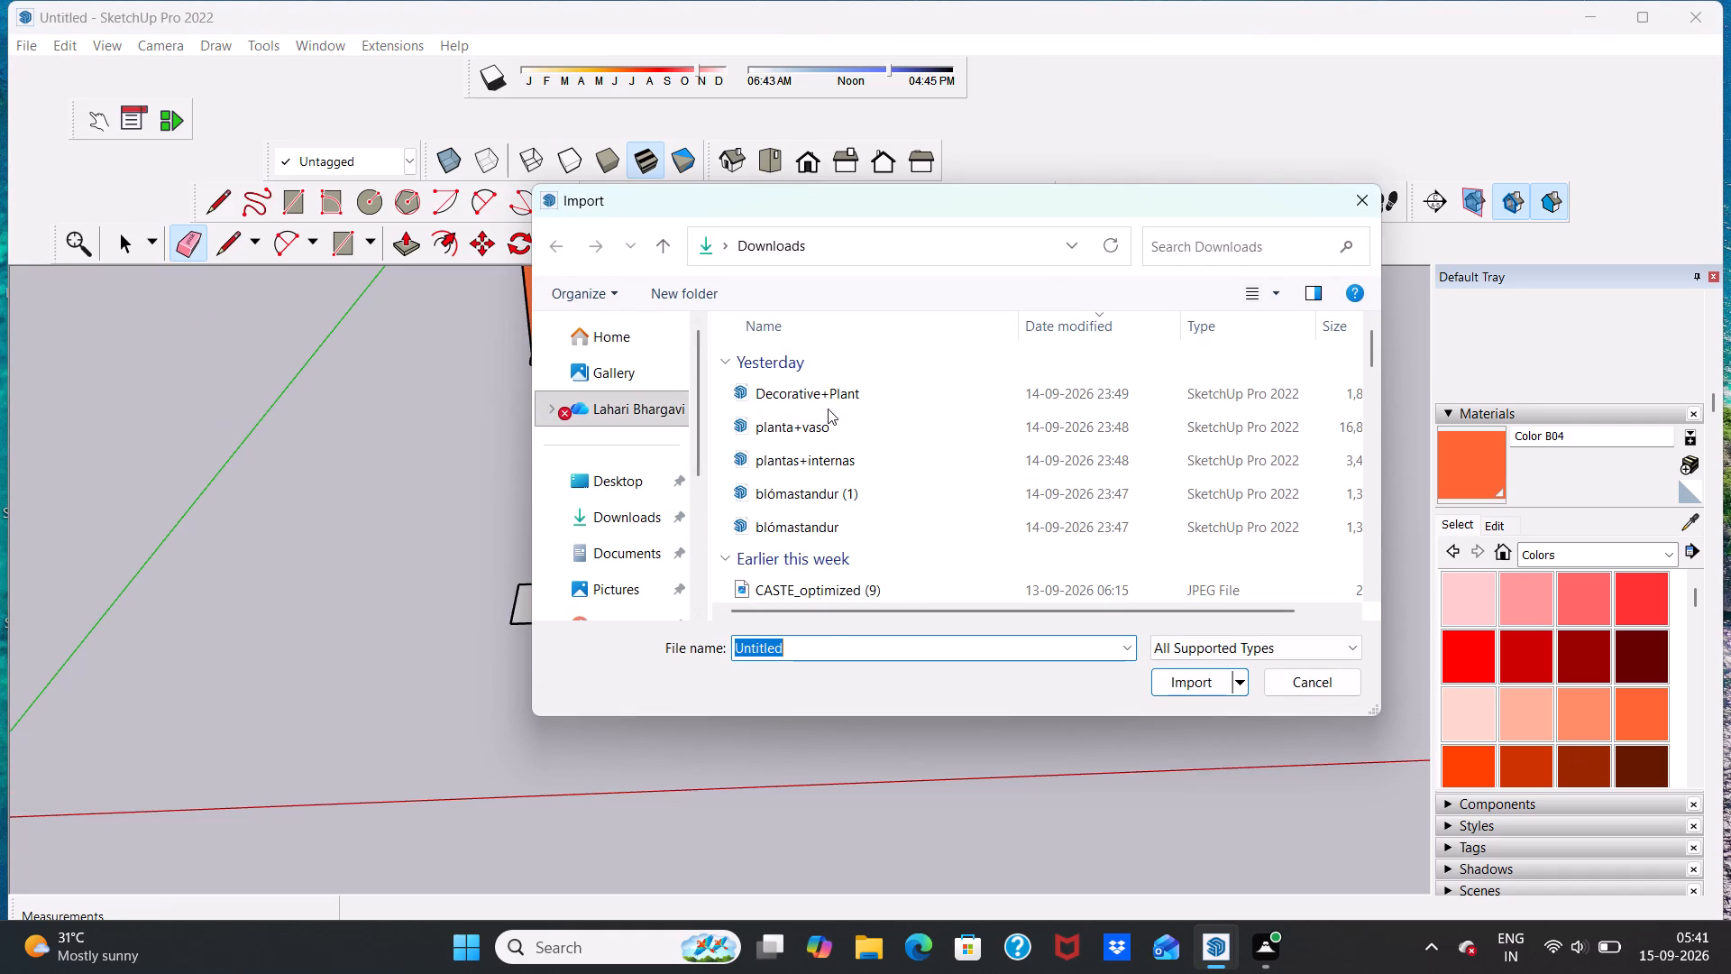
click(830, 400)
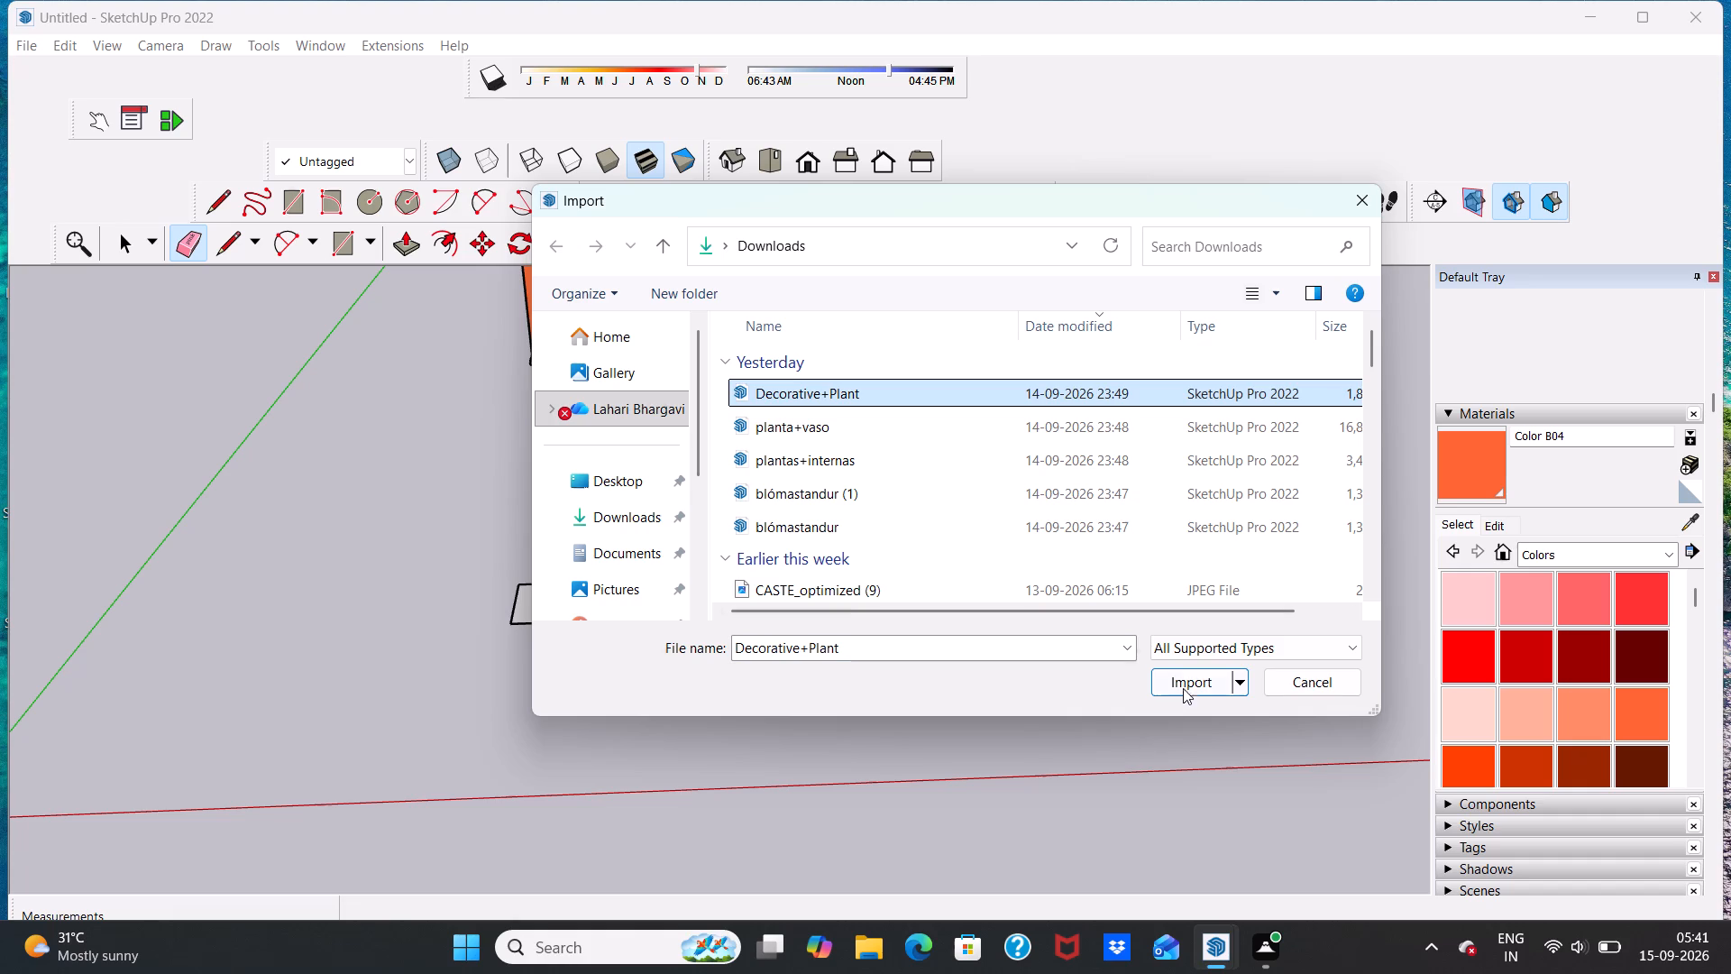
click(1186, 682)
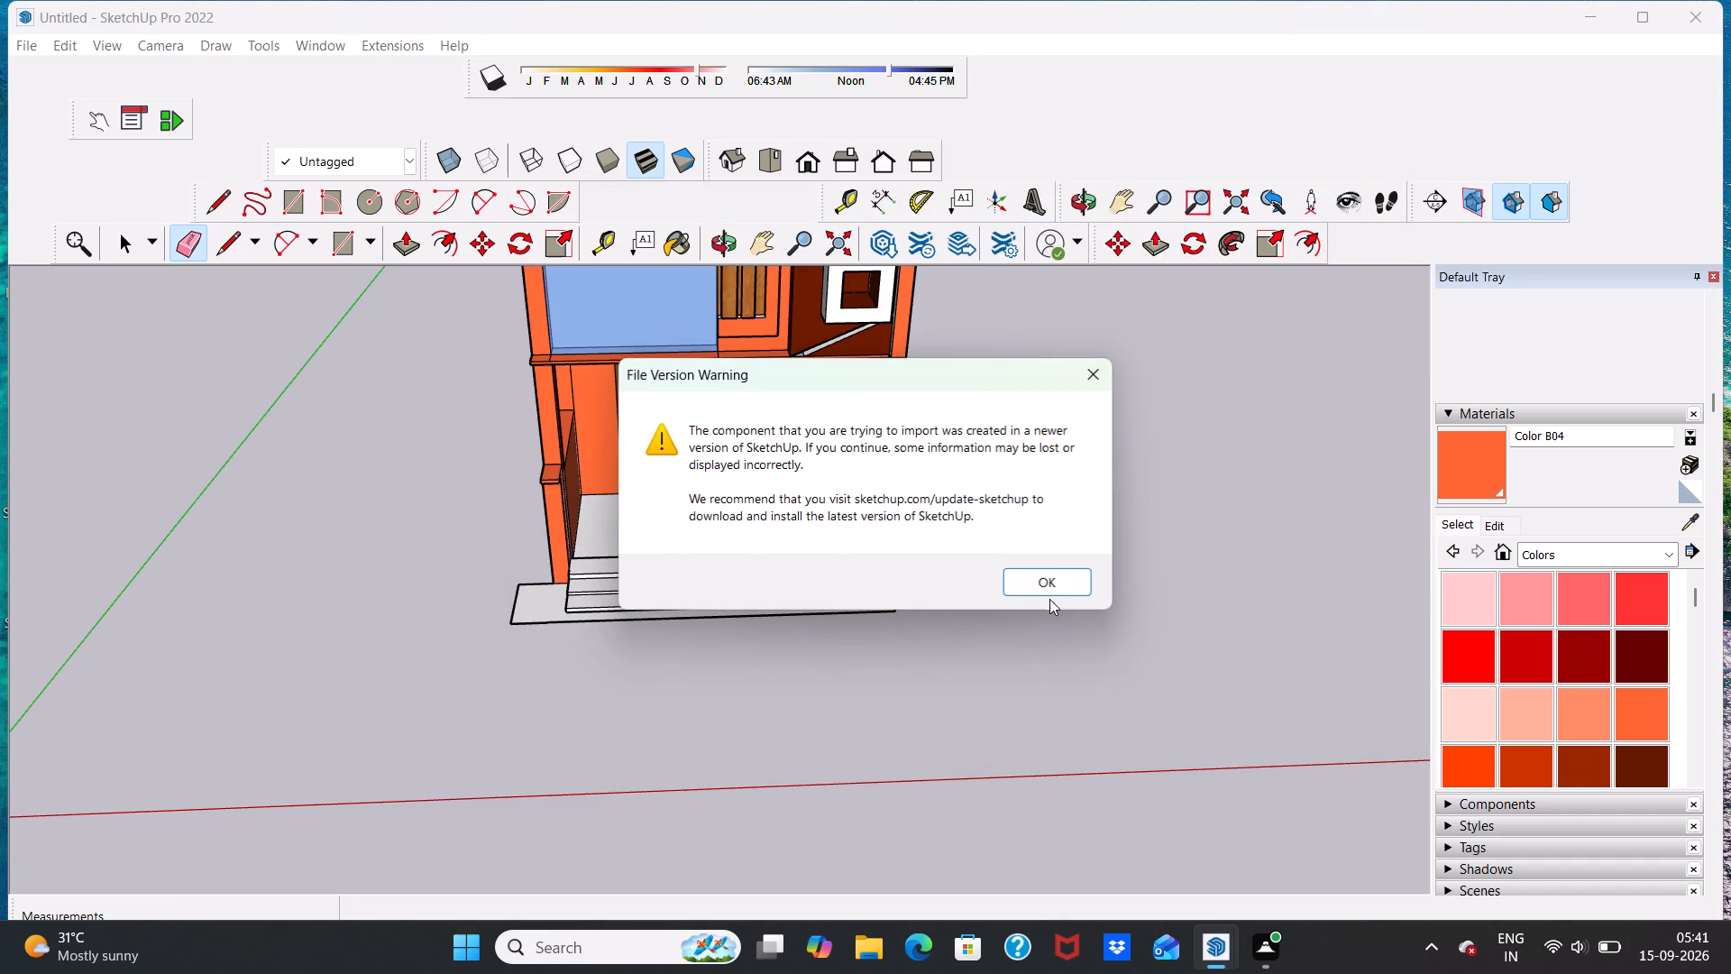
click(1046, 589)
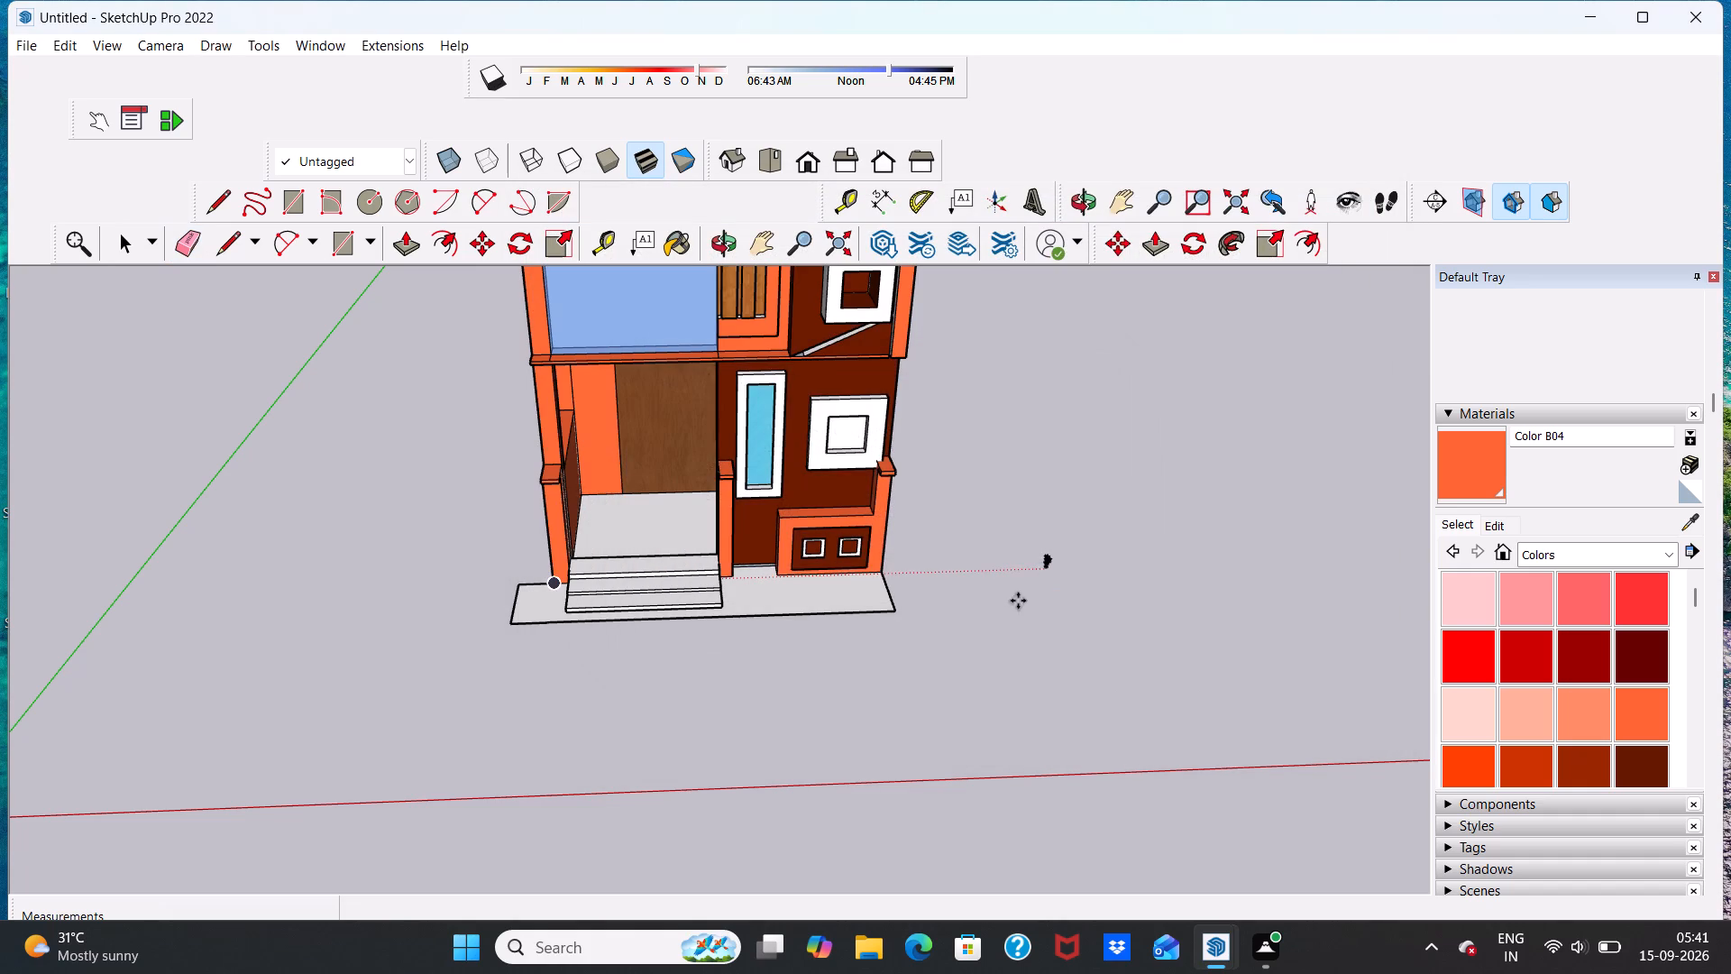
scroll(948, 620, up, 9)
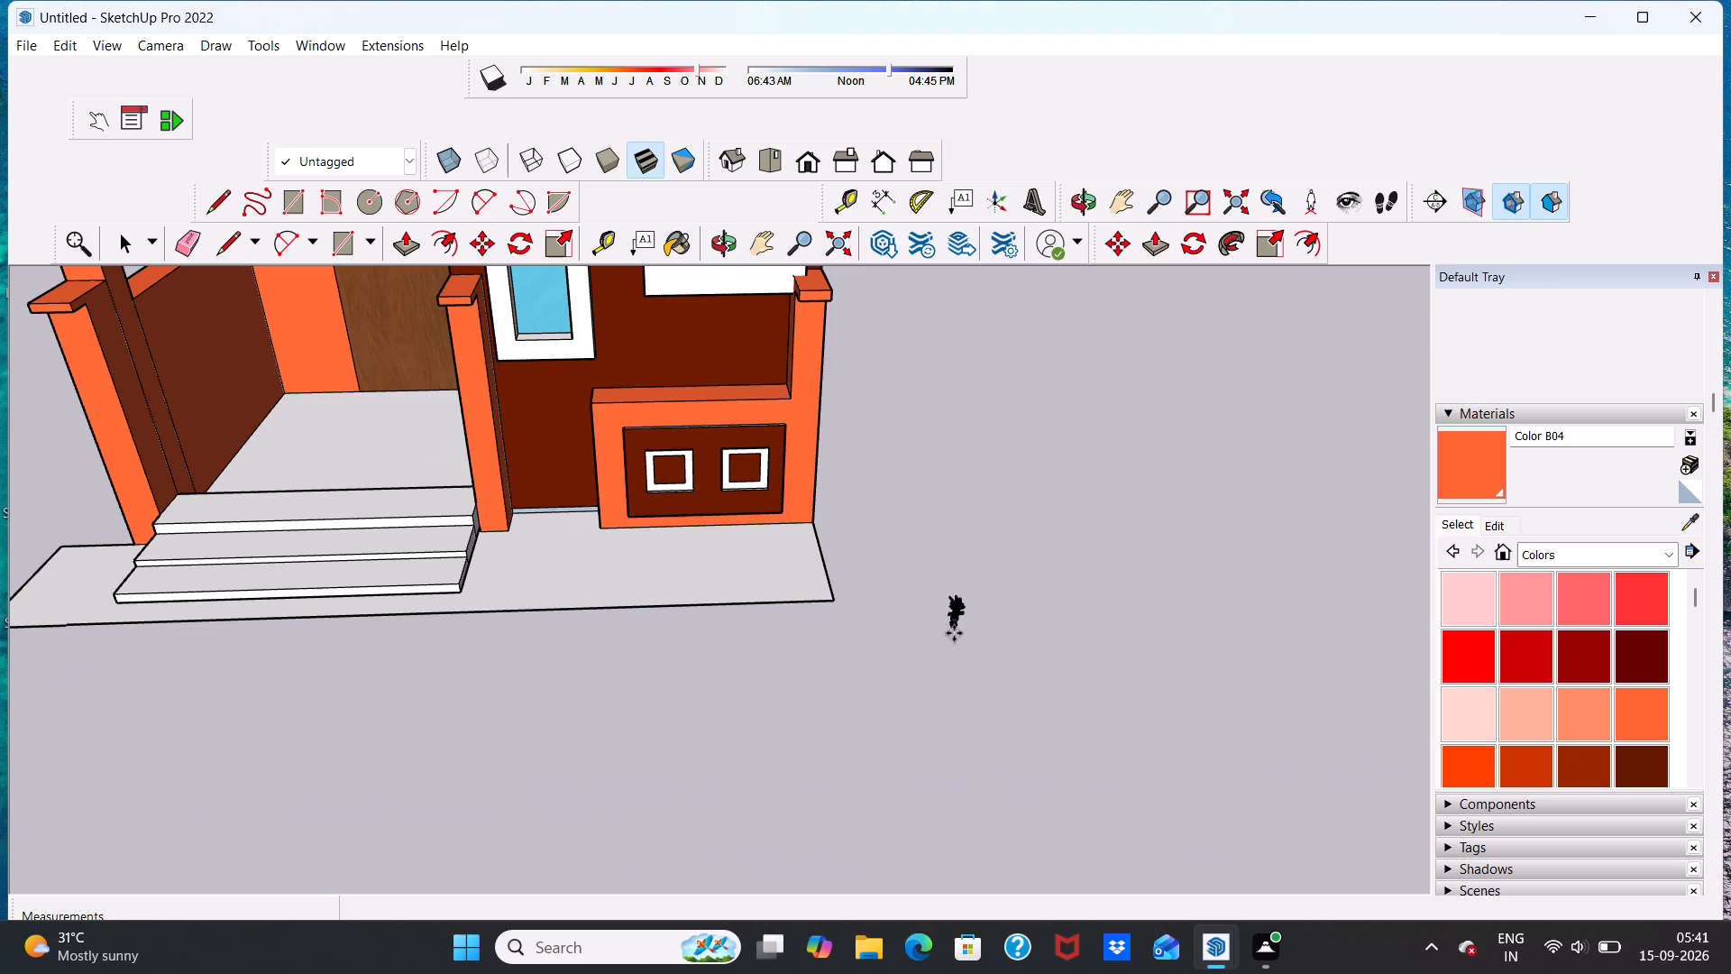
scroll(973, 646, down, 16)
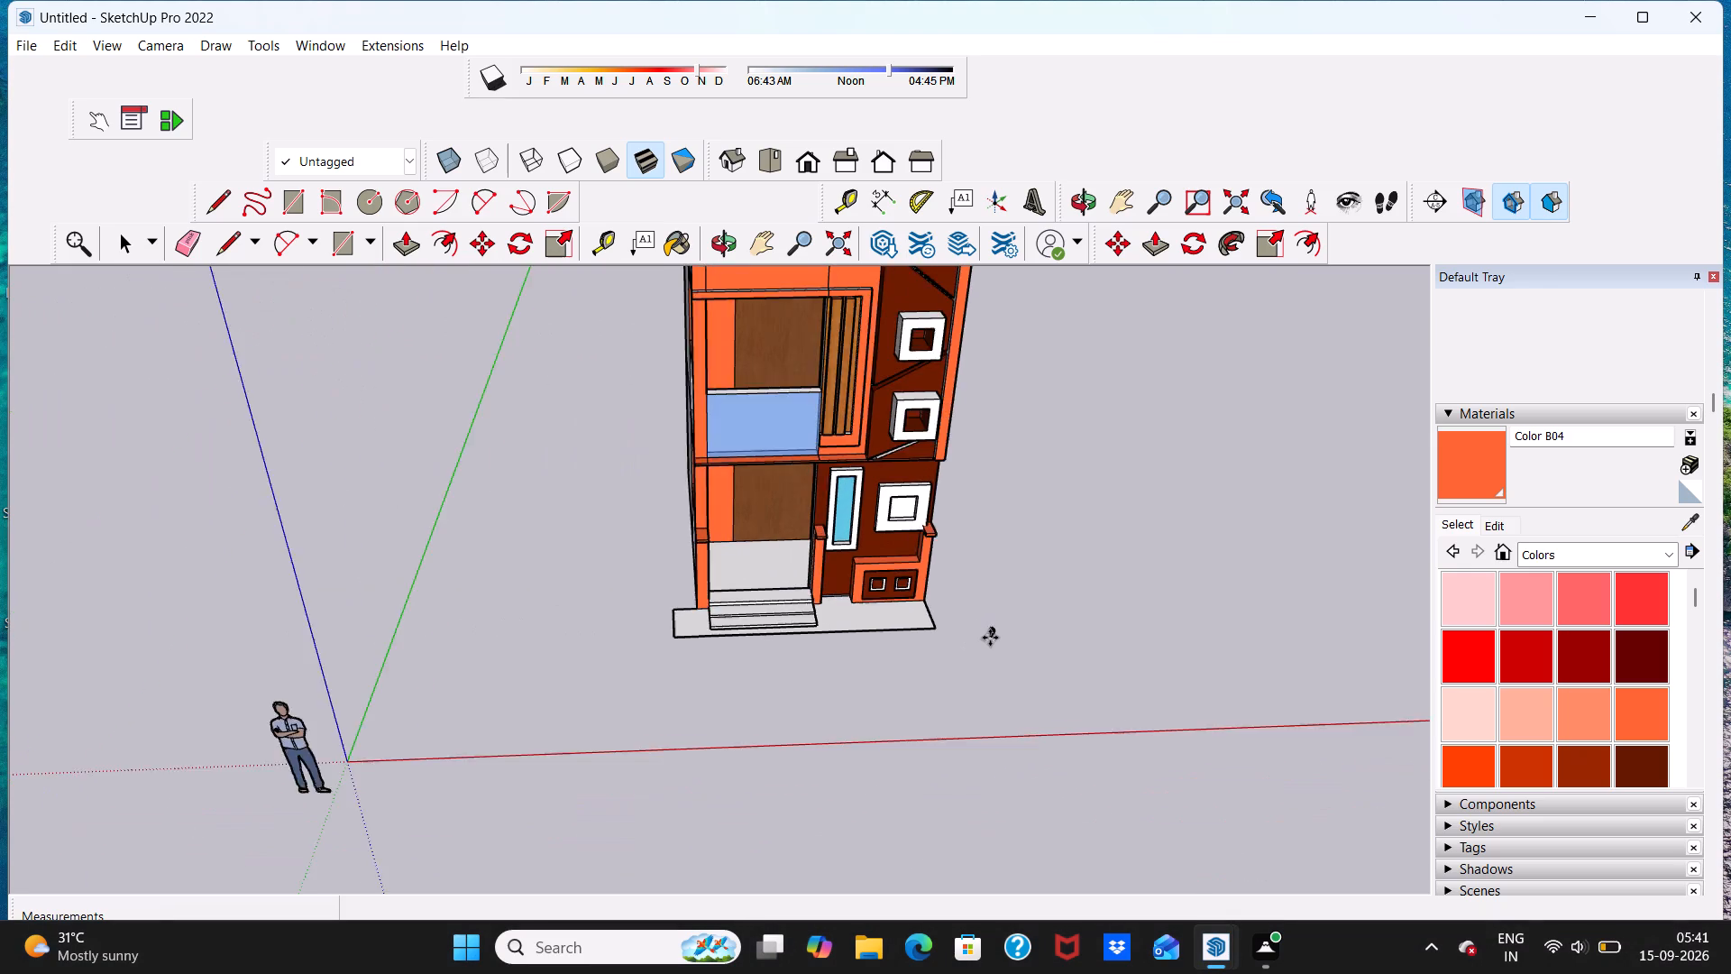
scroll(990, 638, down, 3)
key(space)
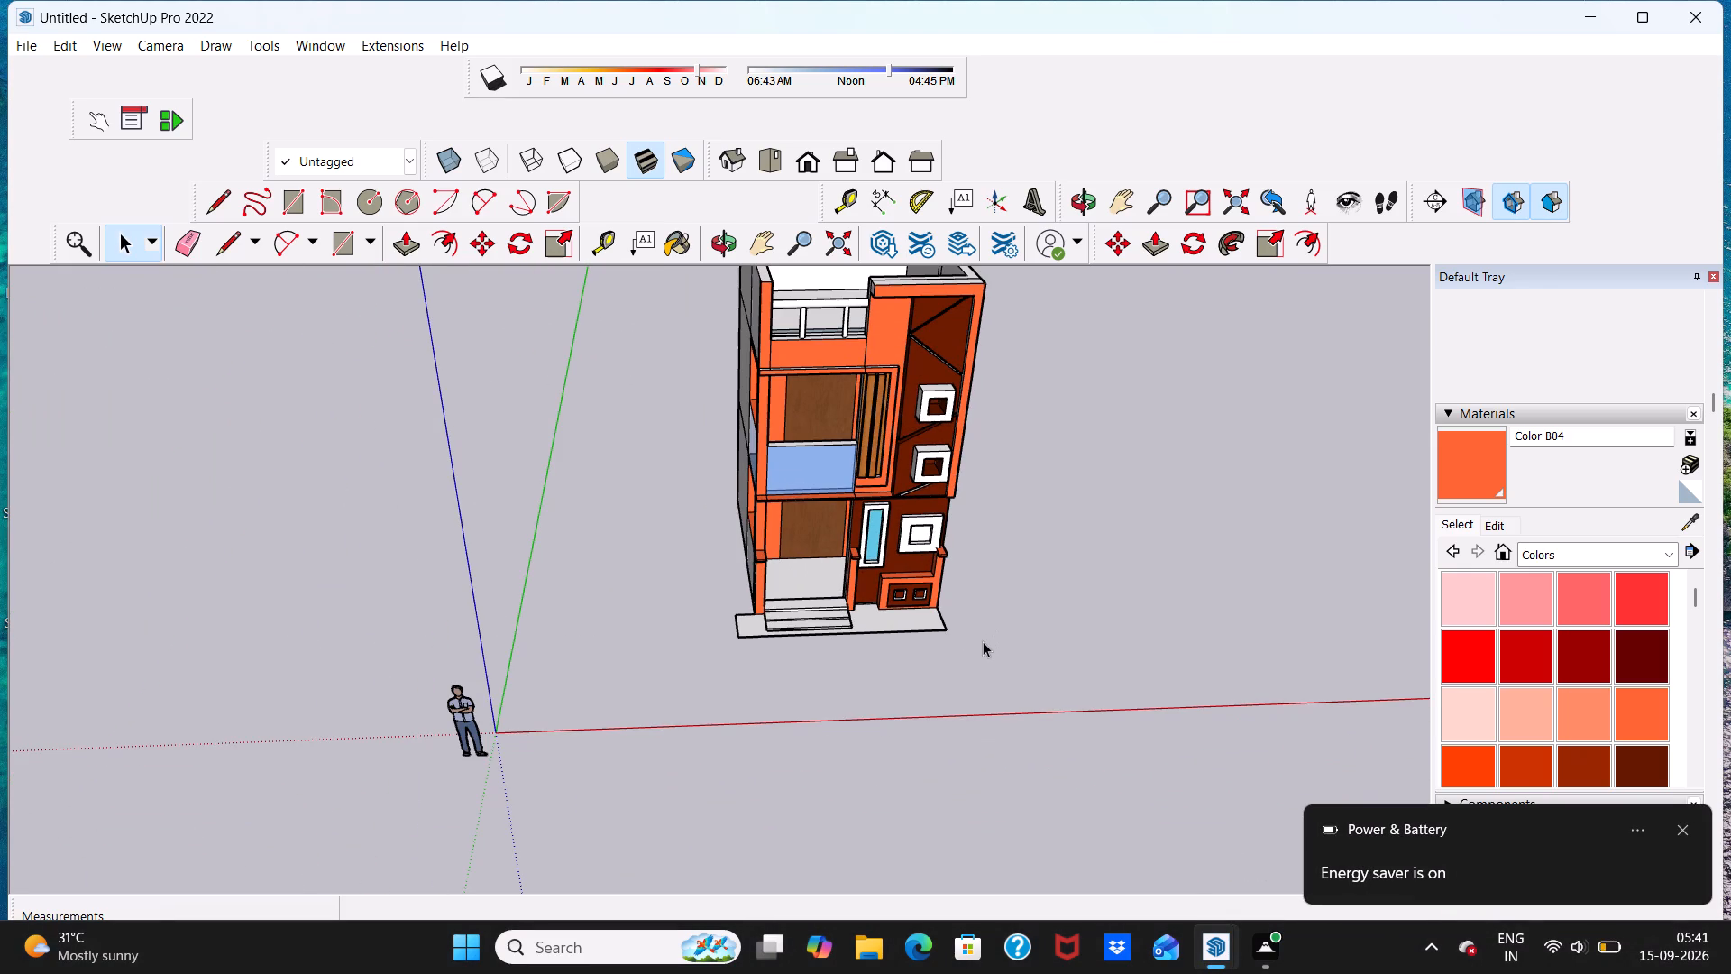
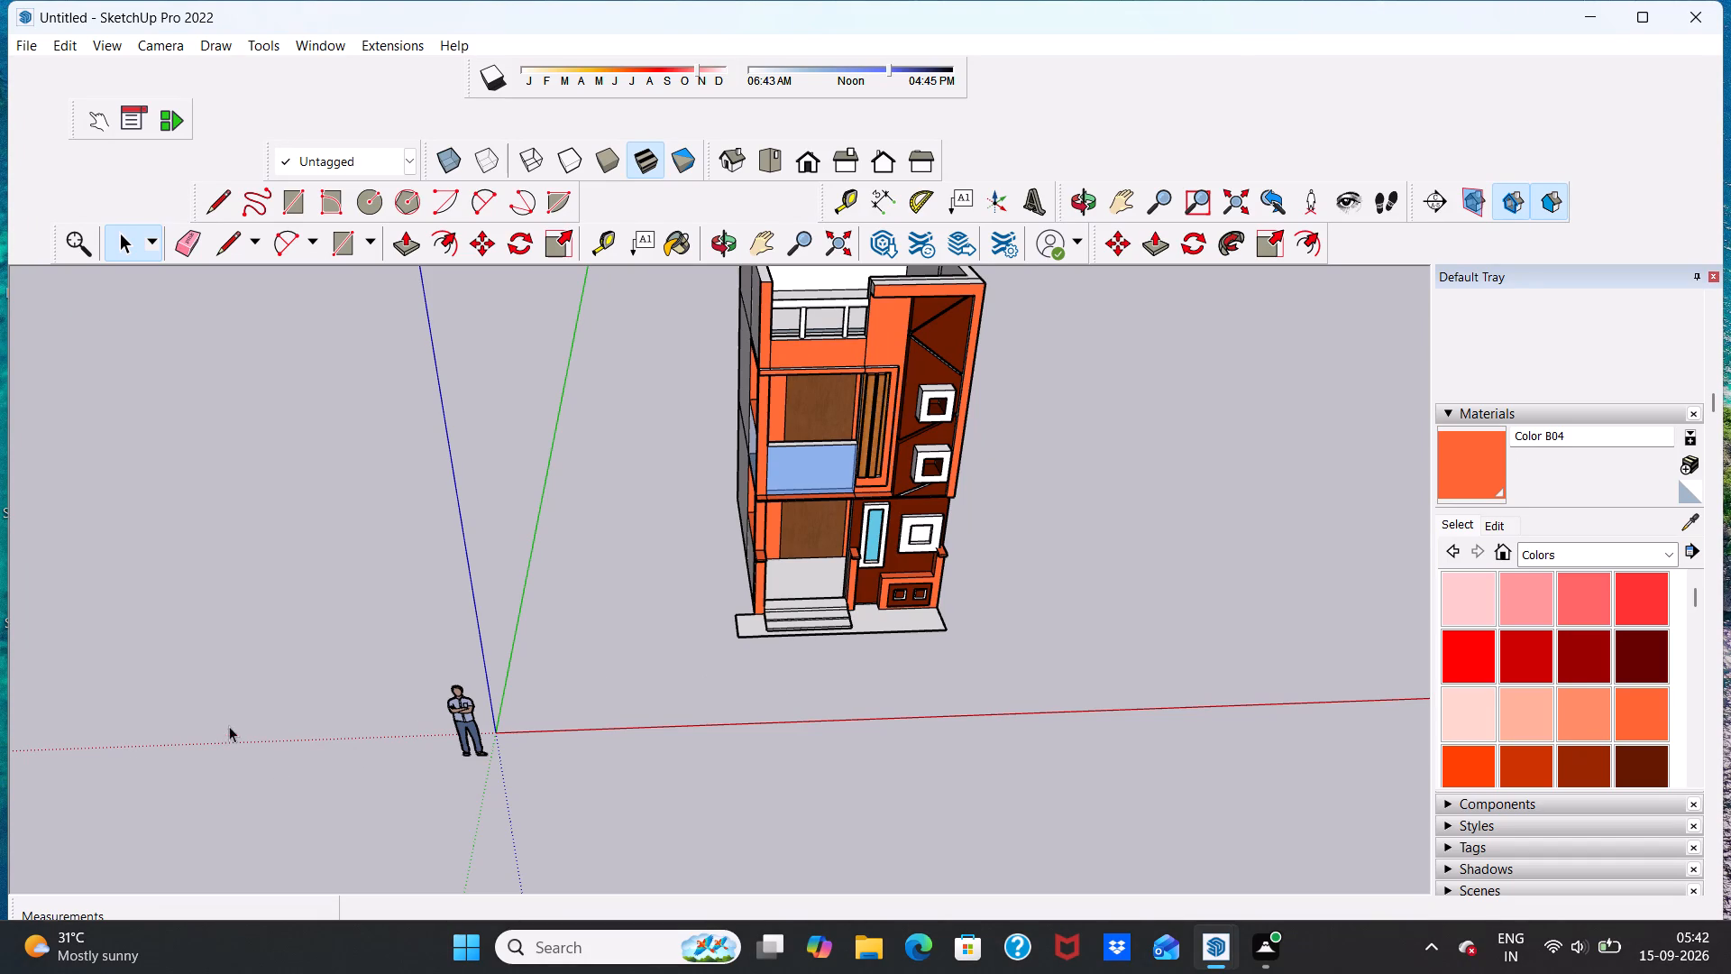
Import the plantas+internas model from Downloads and place it on the front slab beside the entrance steps.
scroll(386, 764, down, 8)
scroll(747, 635, up, 11)
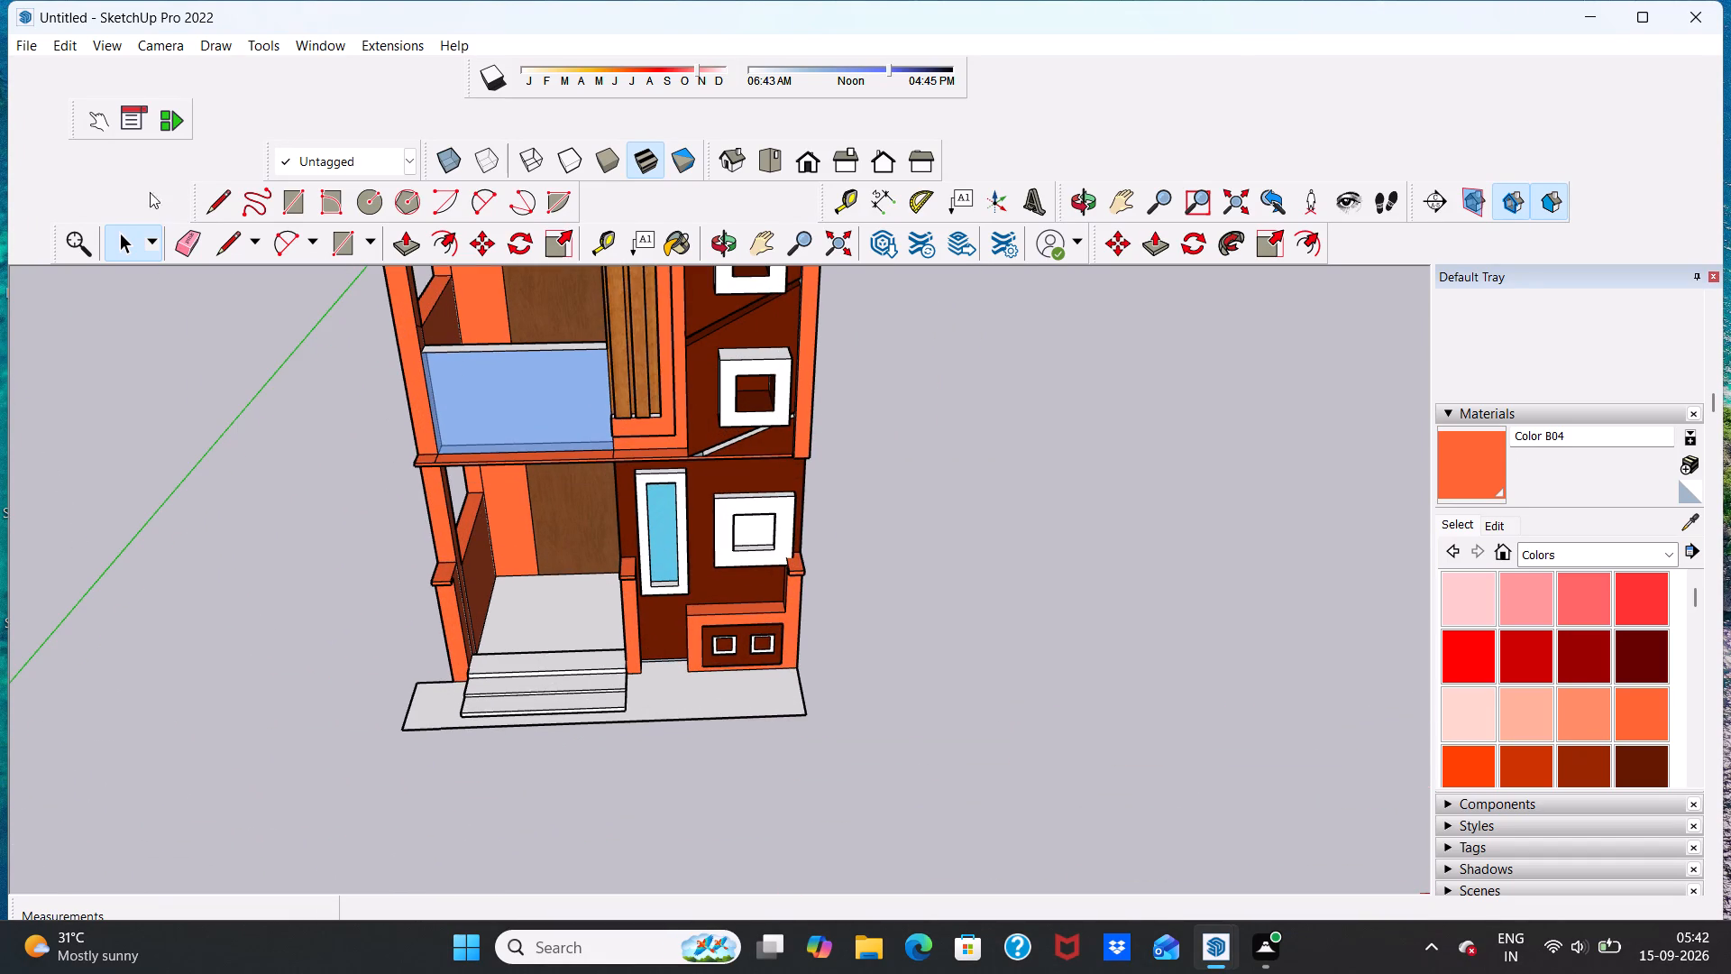
click(13, 46)
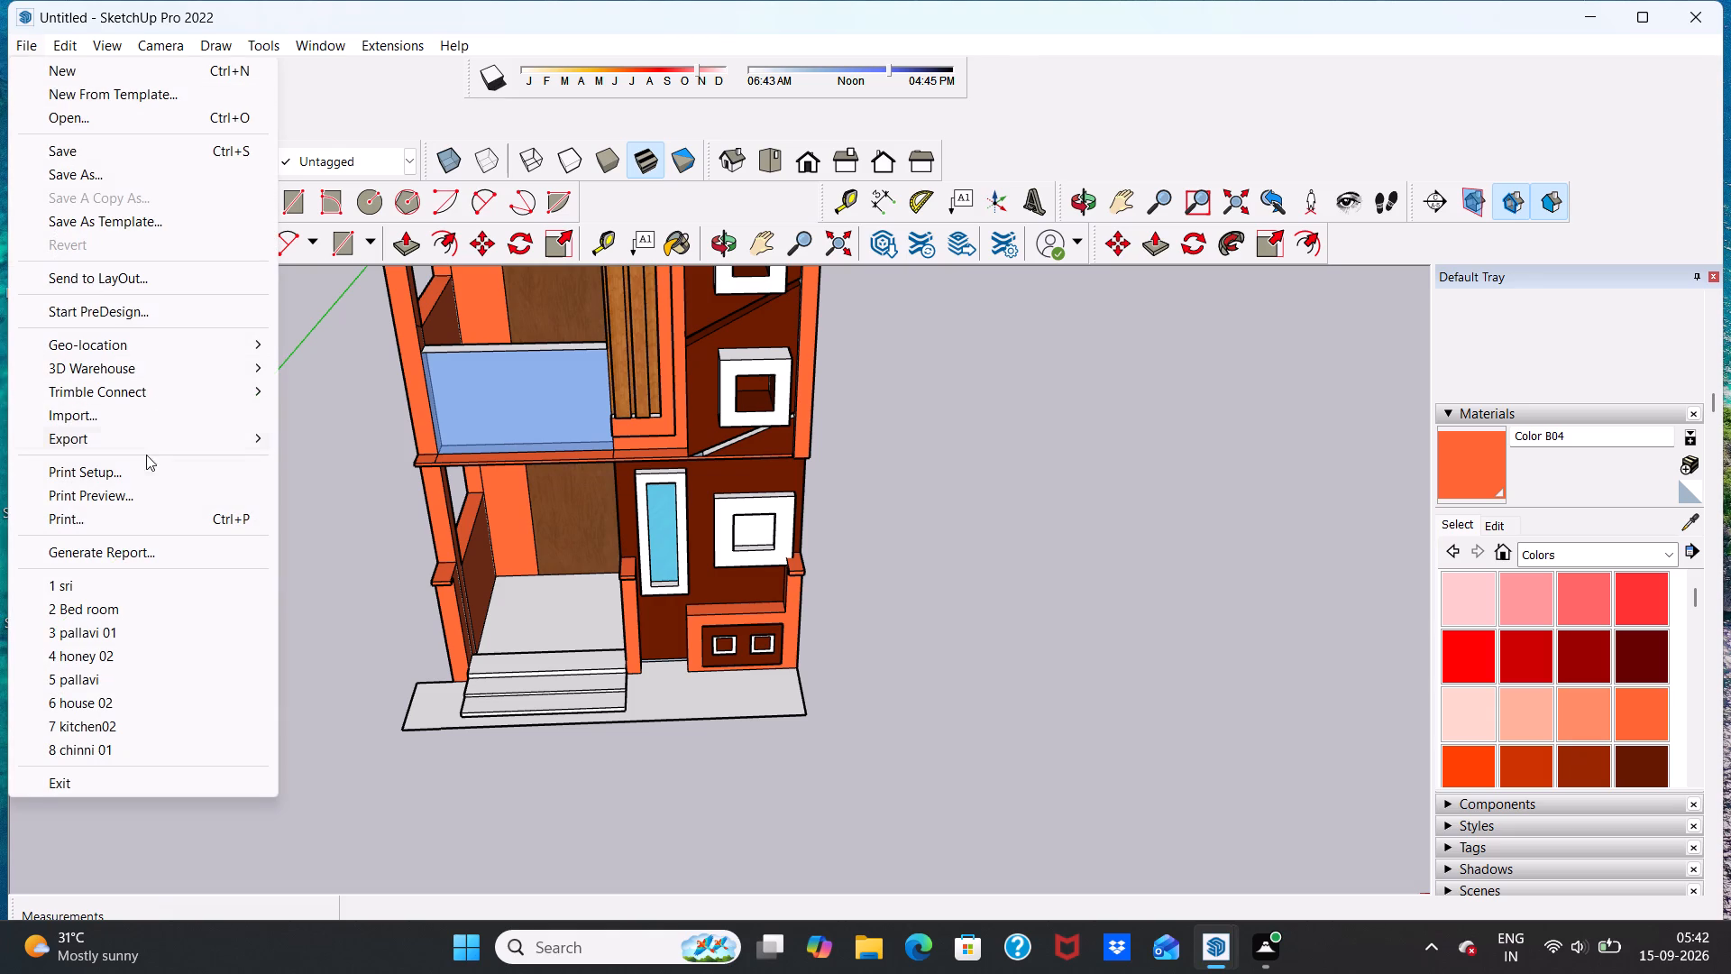
click(142, 408)
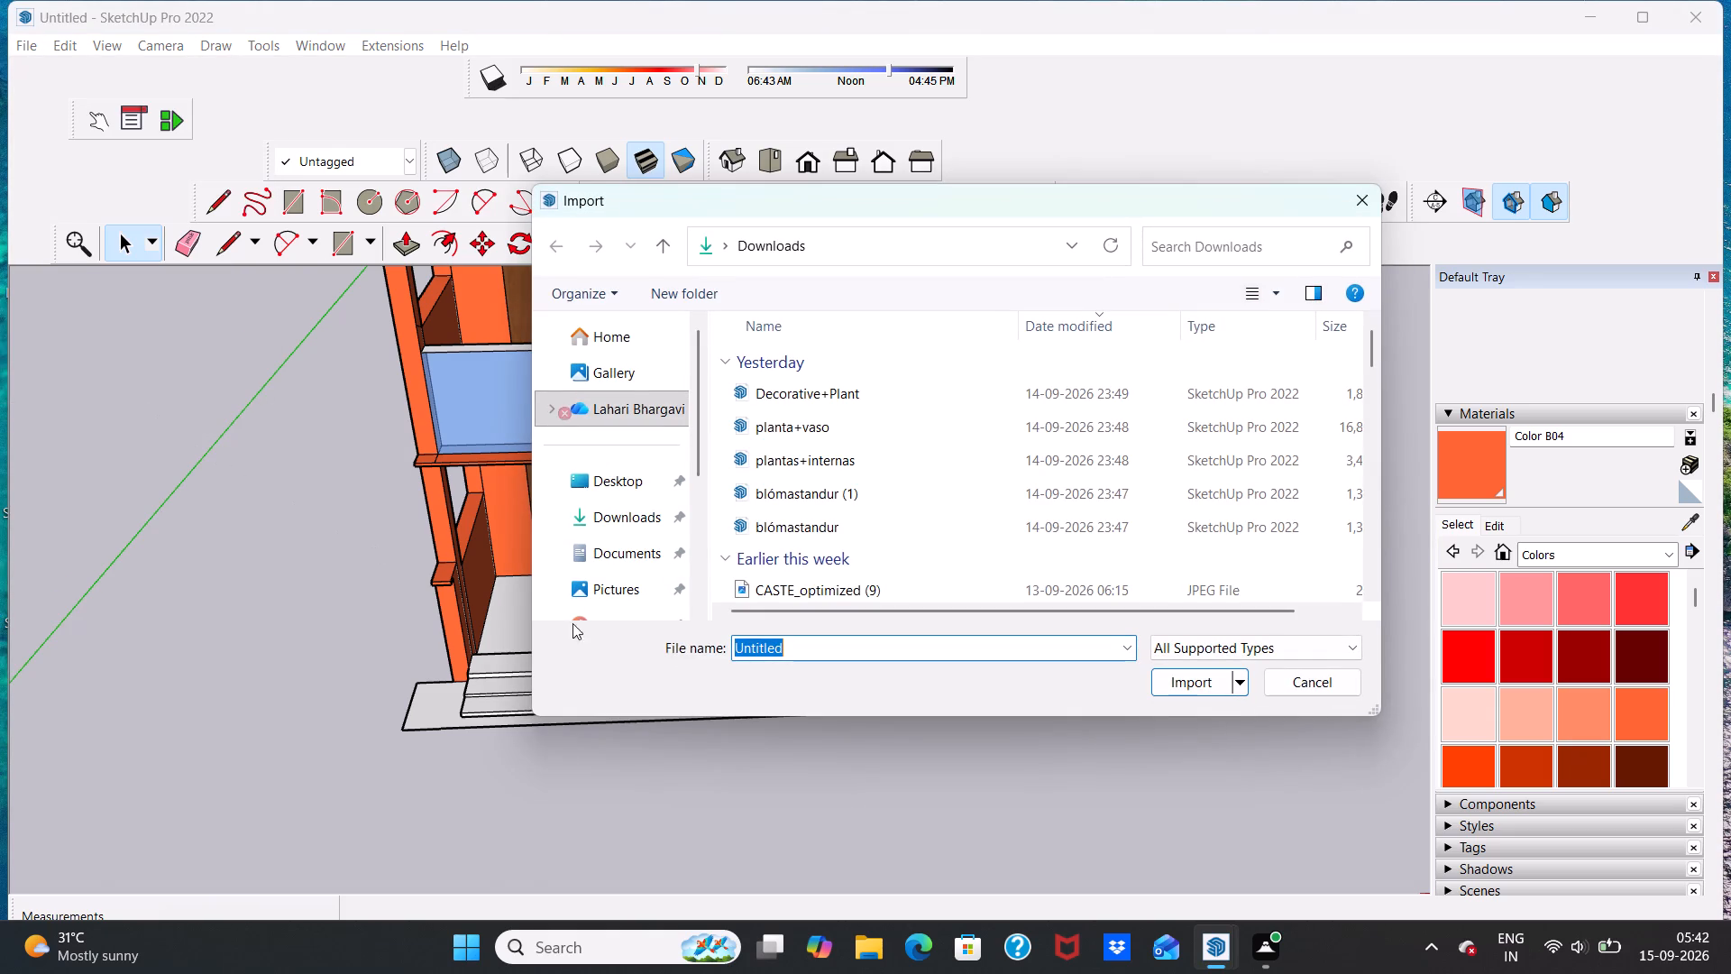
click(818, 459)
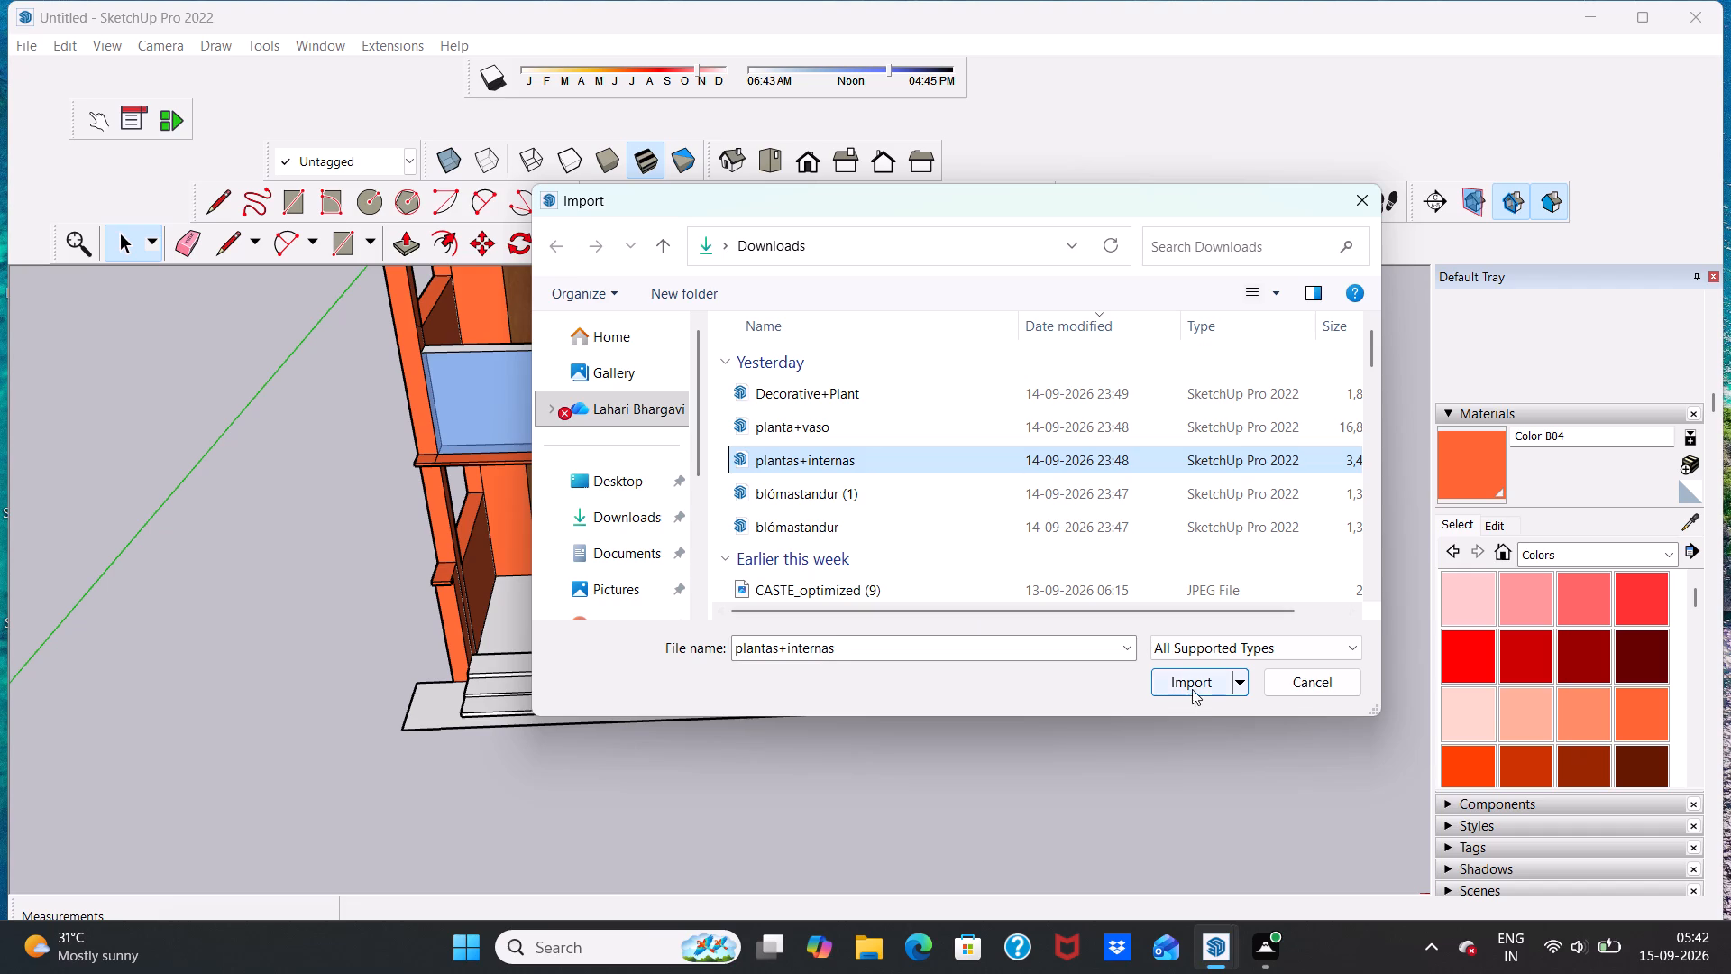
click(1187, 683)
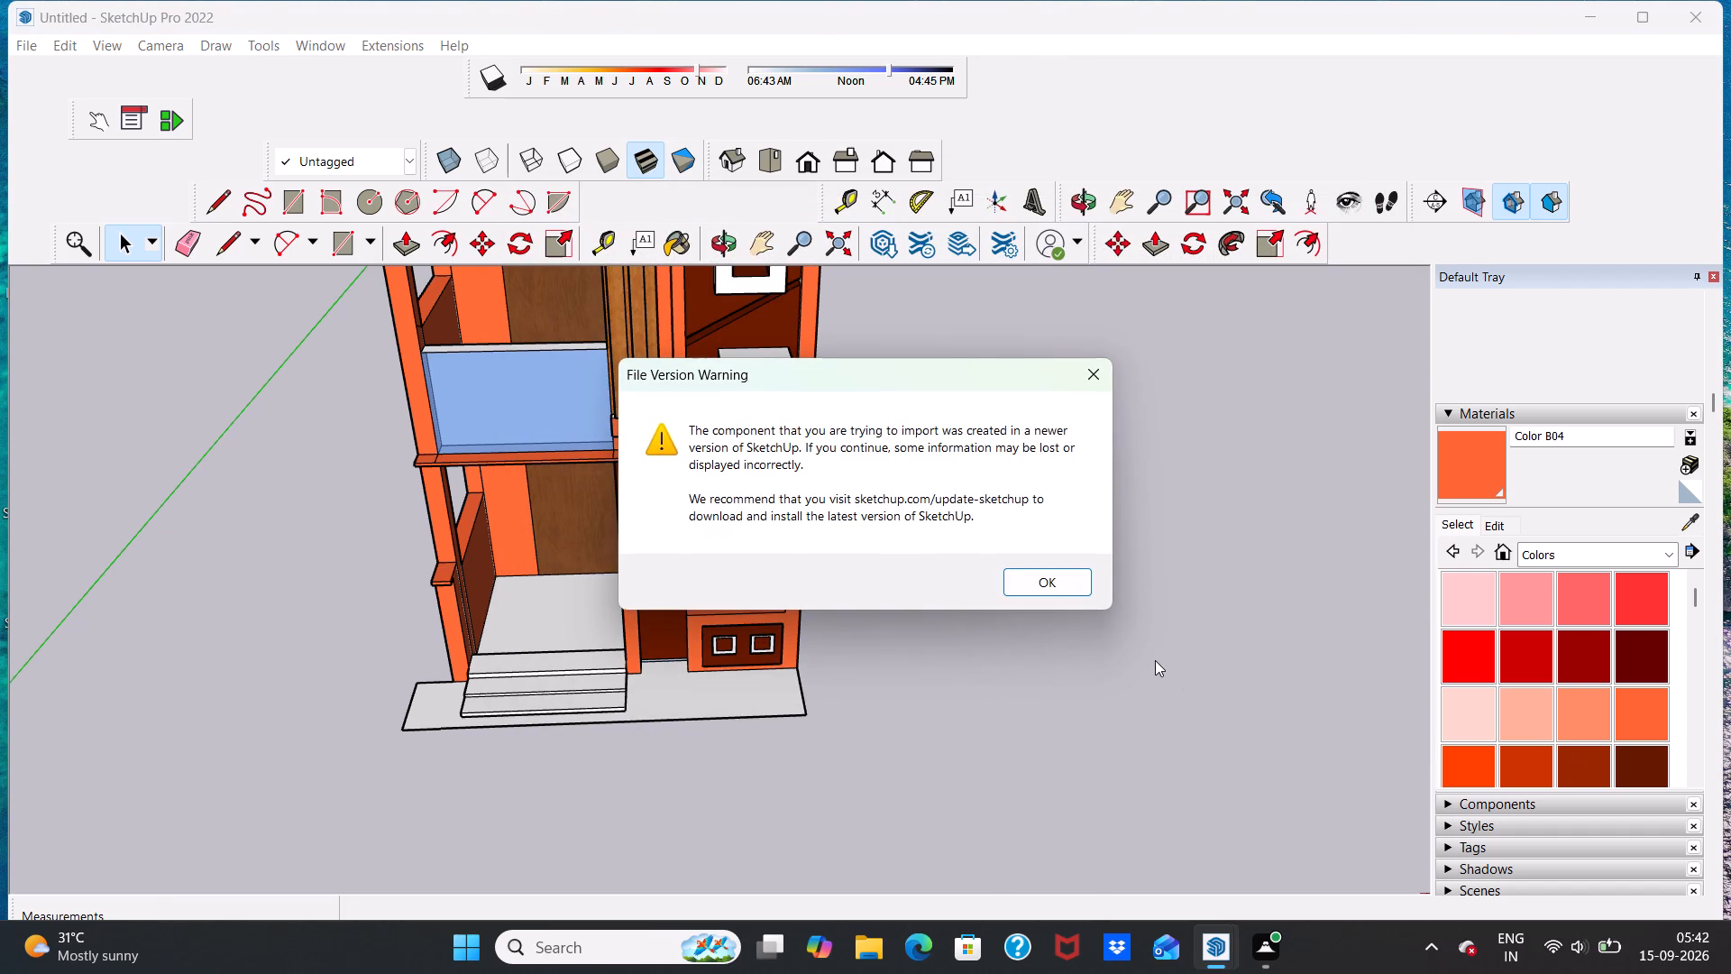
click(1069, 576)
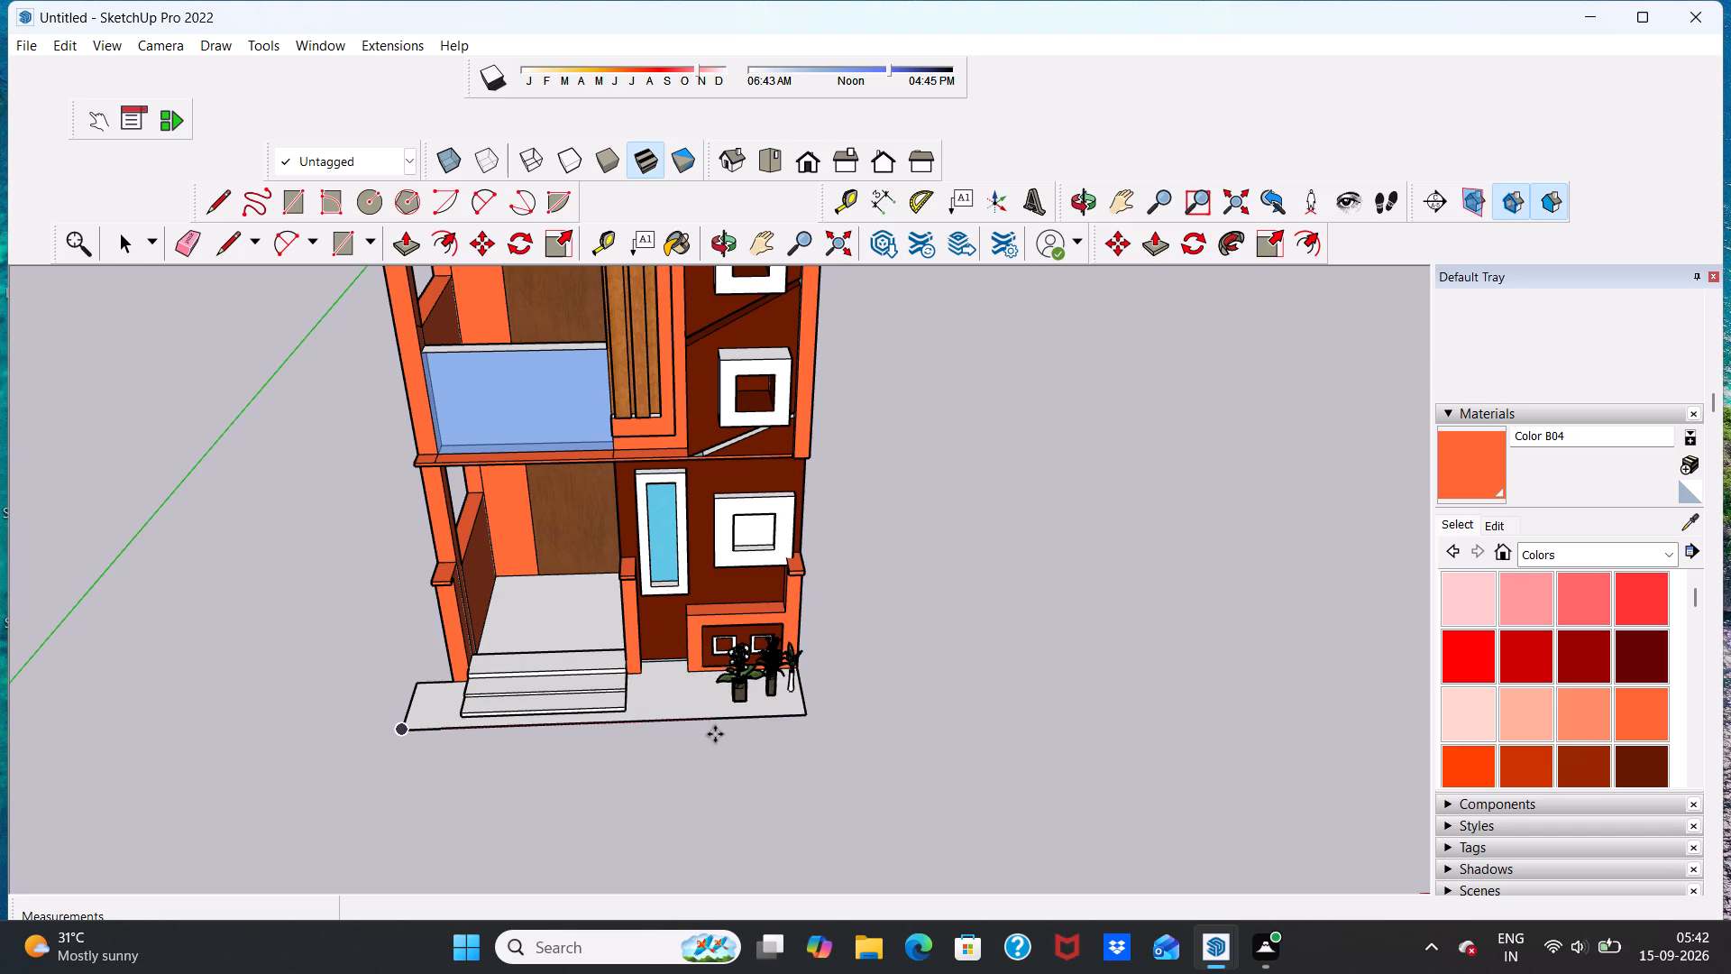
scroll(715, 739, up, 10)
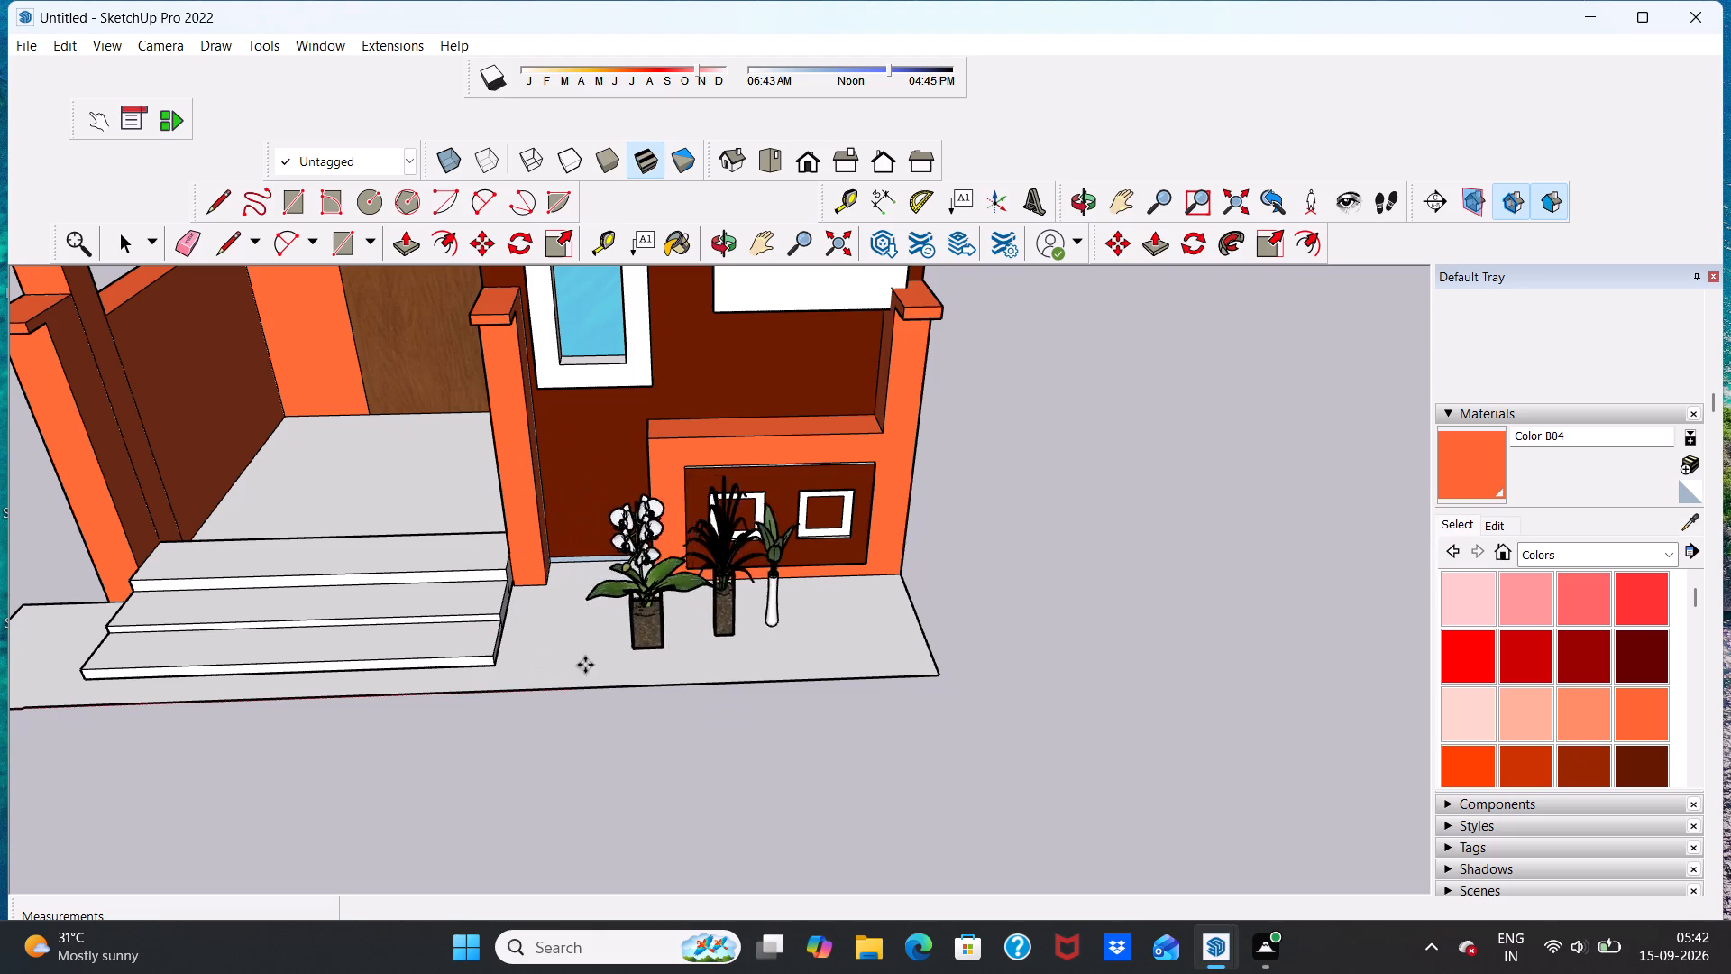
click(455, 658)
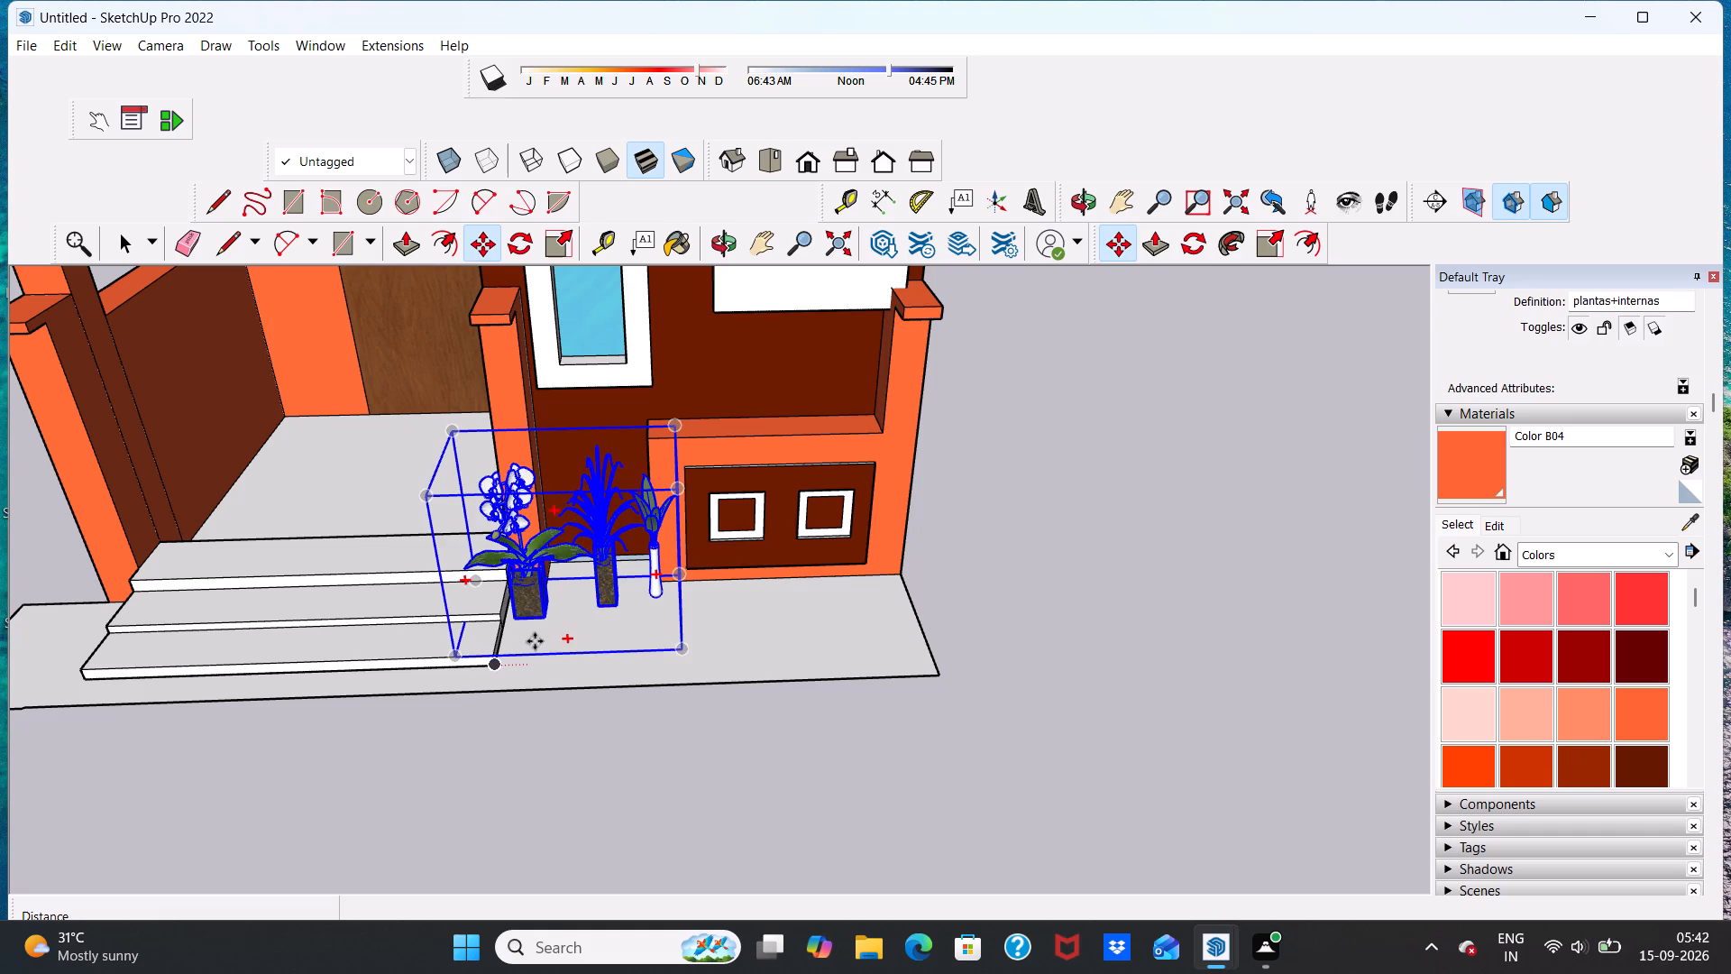
Move the potted plants down about 3 15/16" so they stand on the front slab, and deselect them.
scroll(630, 653, up, 3)
middle_drag(636, 671, 646, 601)
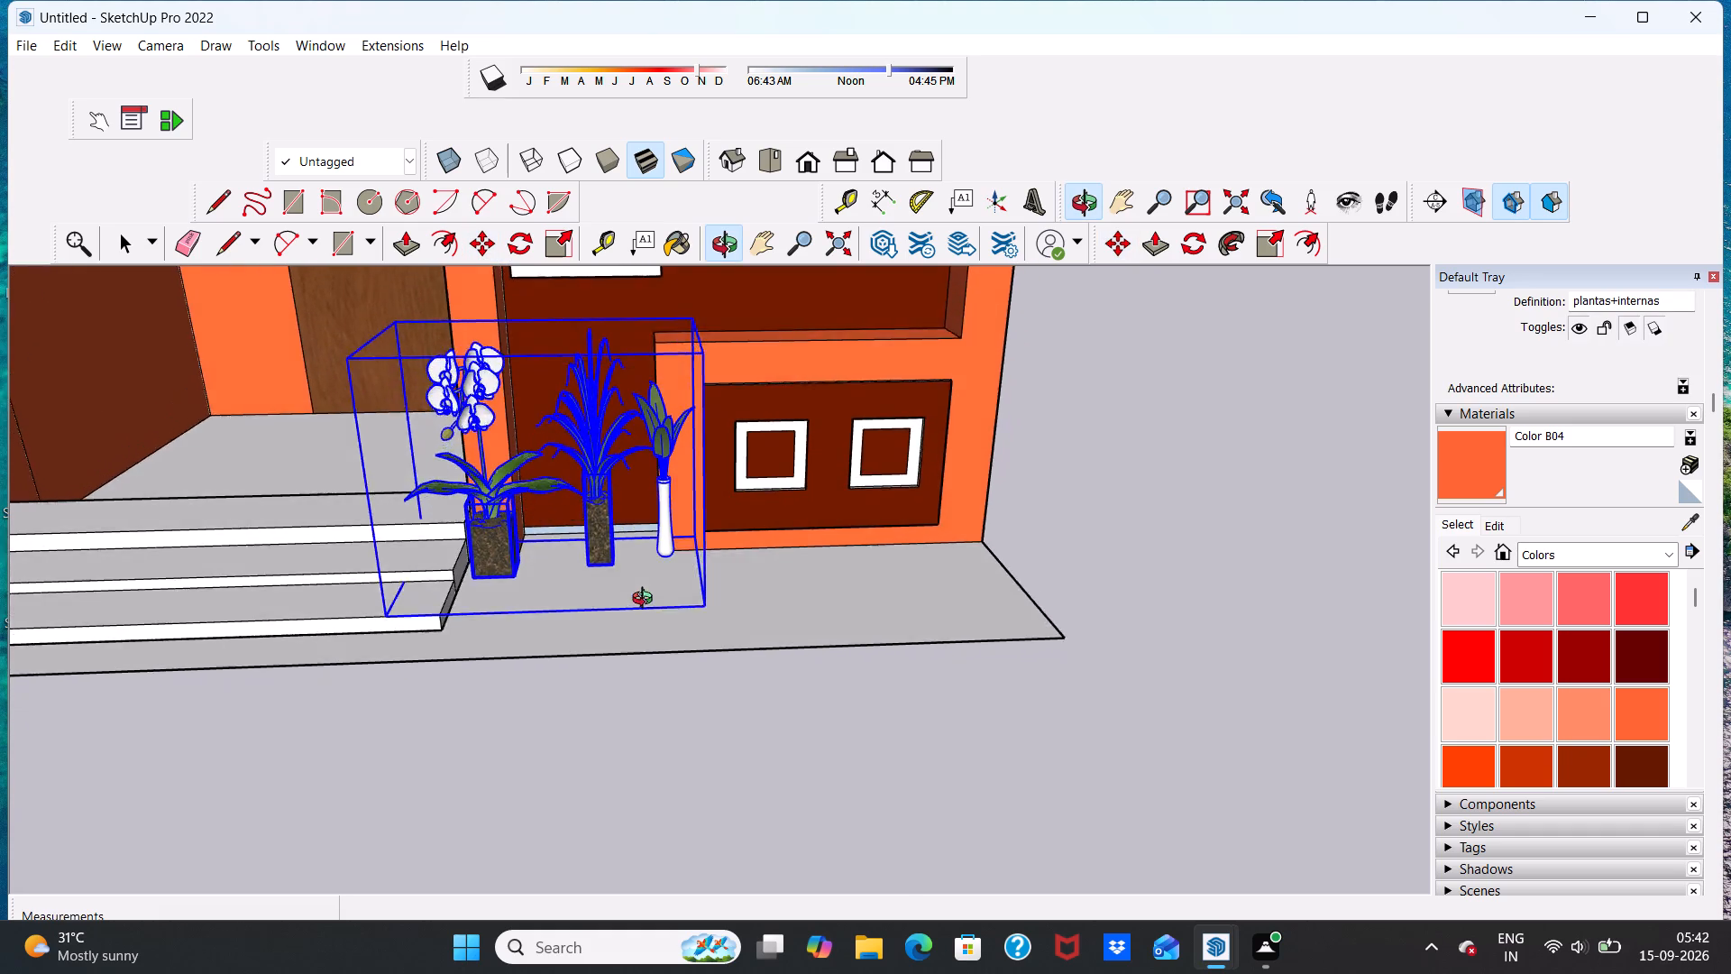
middle_drag(646, 601, 649, 558)
middle_drag(637, 602, 625, 563)
scroll(637, 601, up, 1)
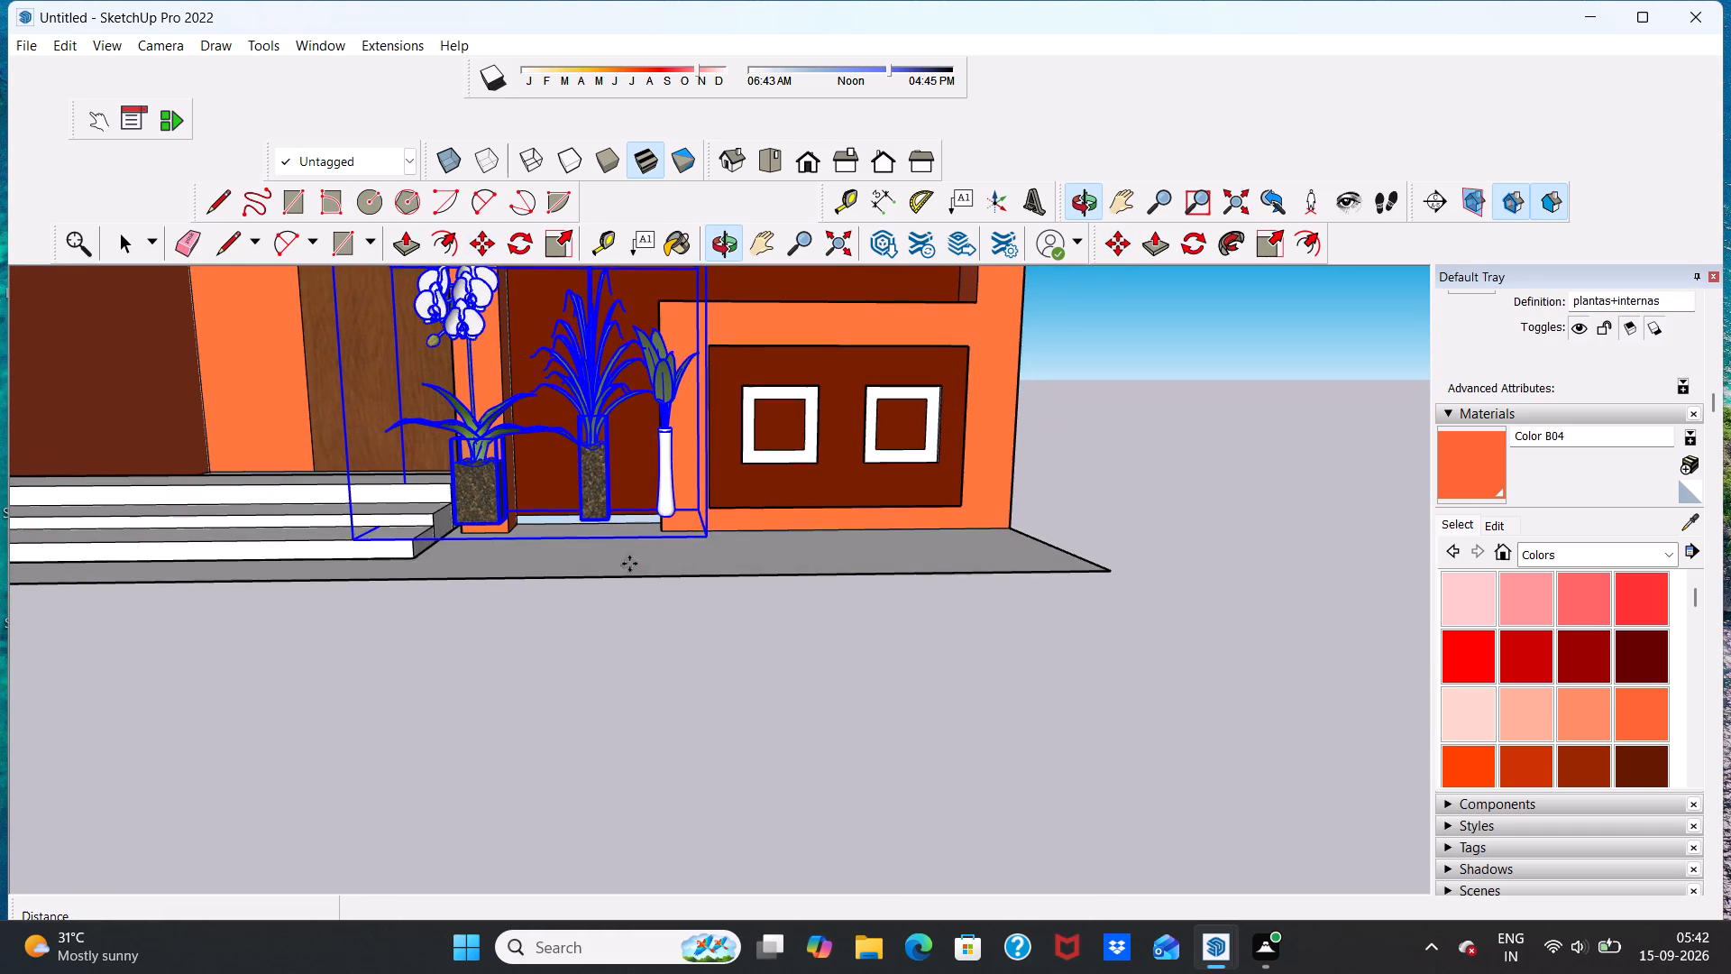
click(701, 539)
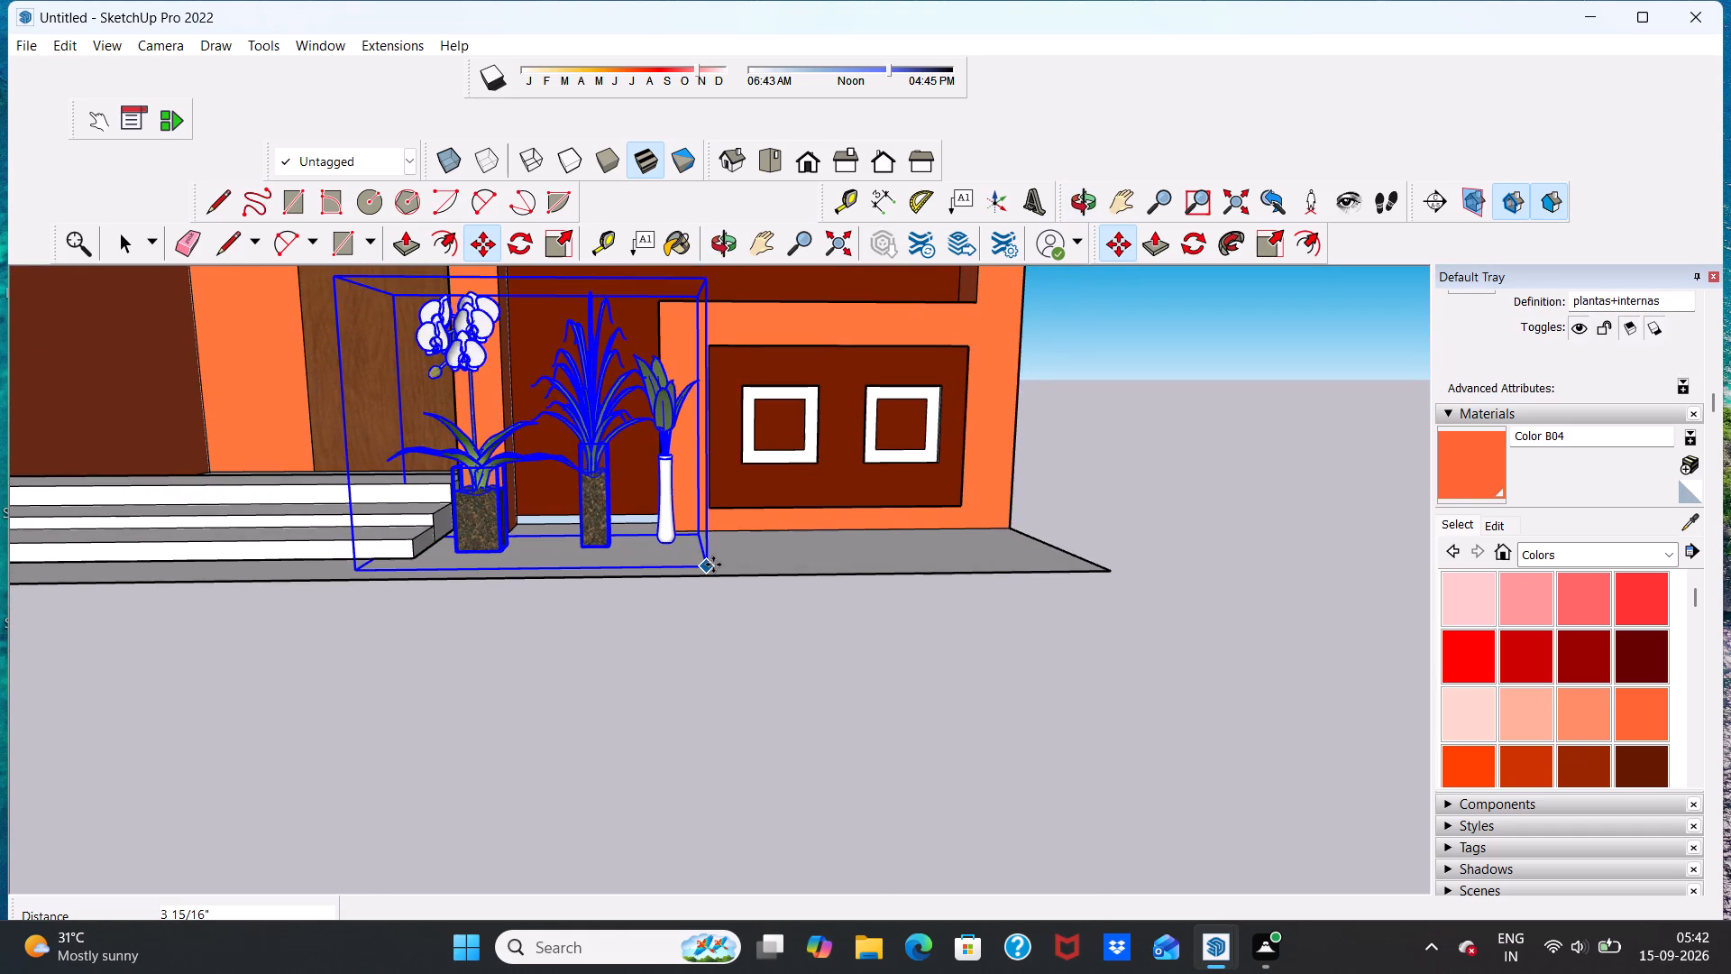
click(715, 569)
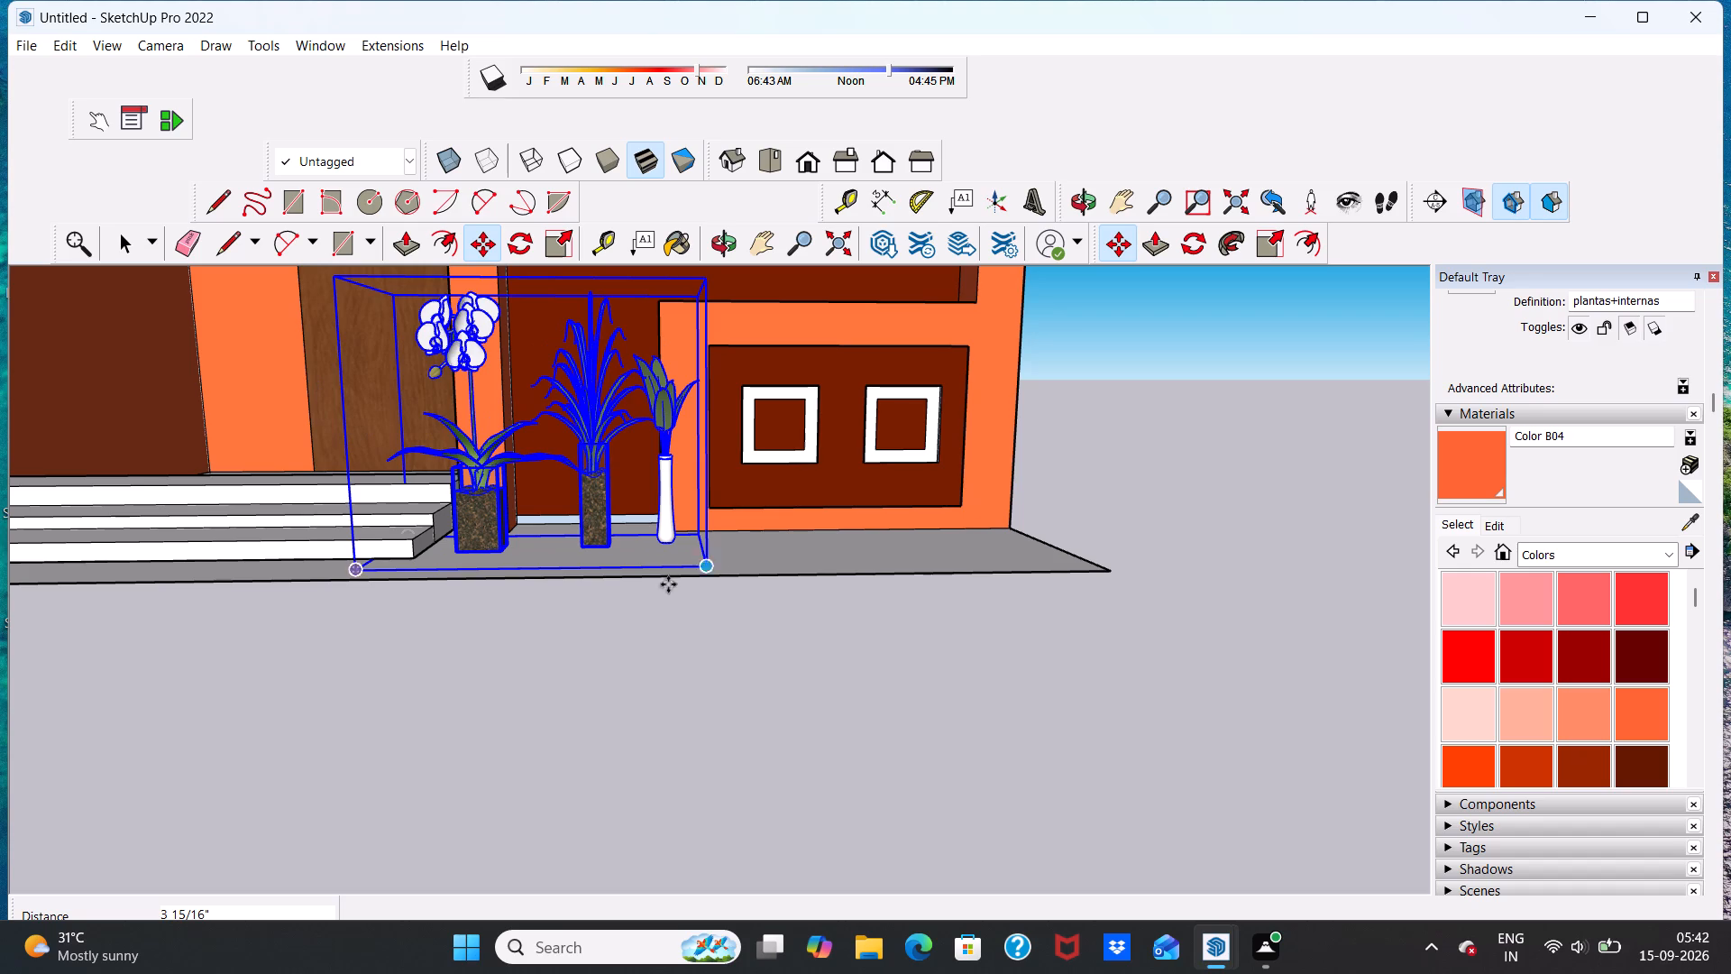
key(space)
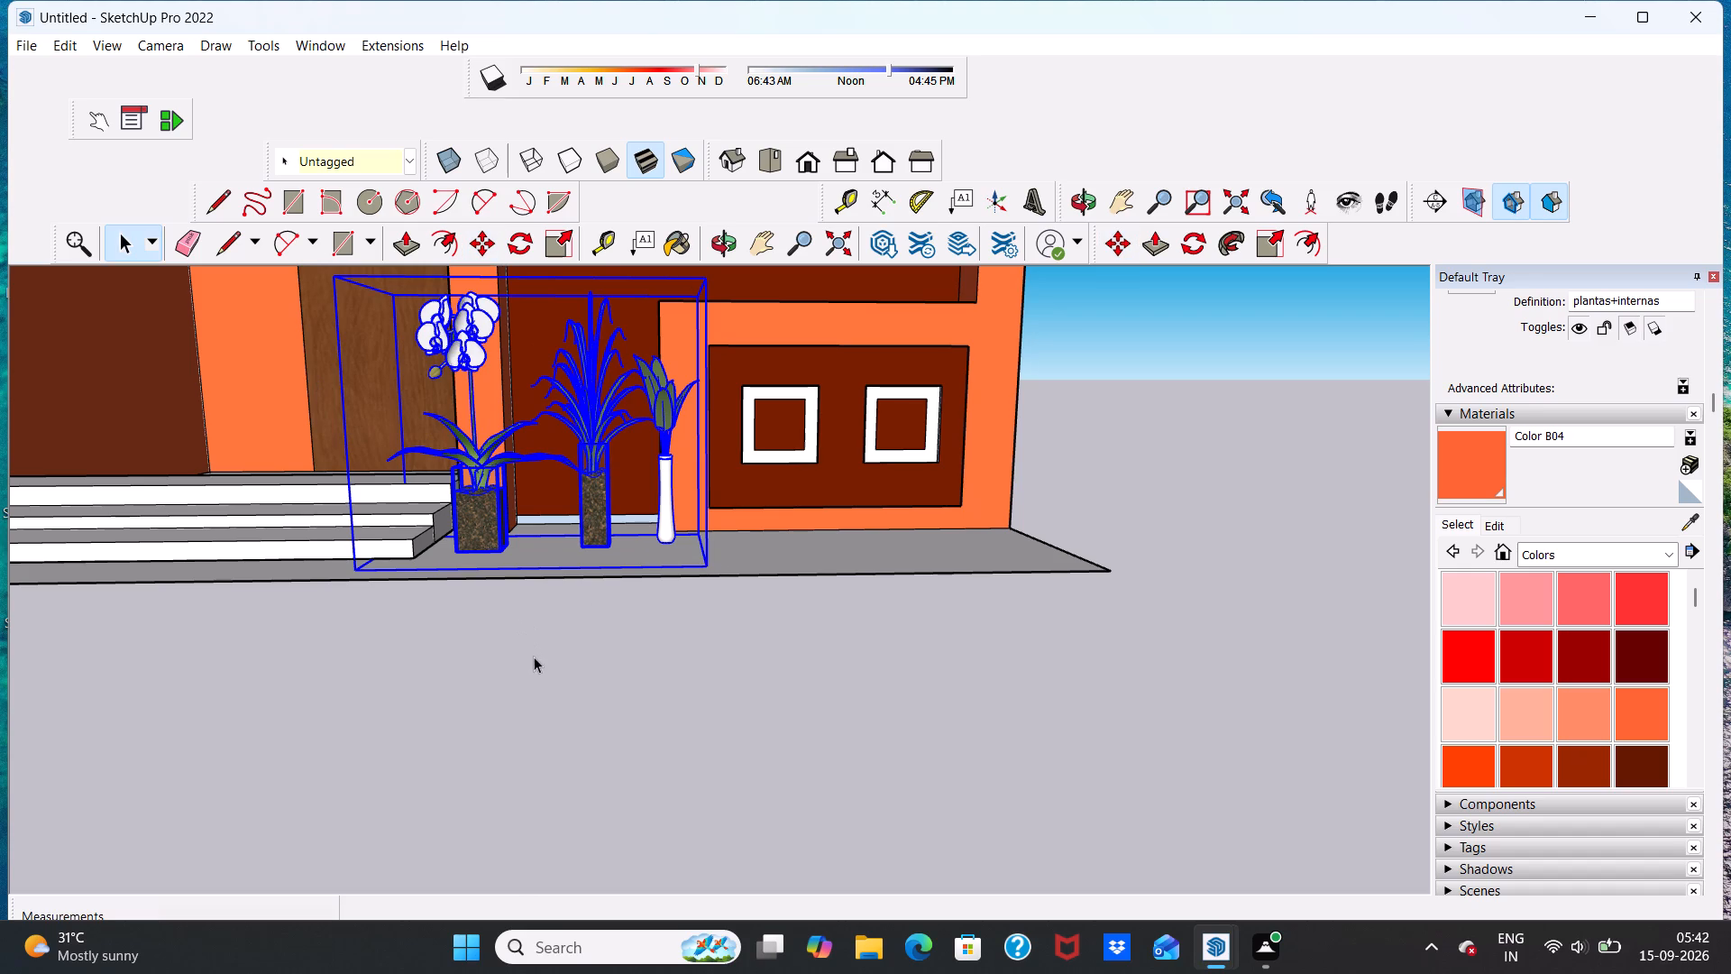
click(534, 657)
Examine the potted plants' placement beside the entrance steps from several angles and distances.
middle_drag(574, 583, 592, 633)
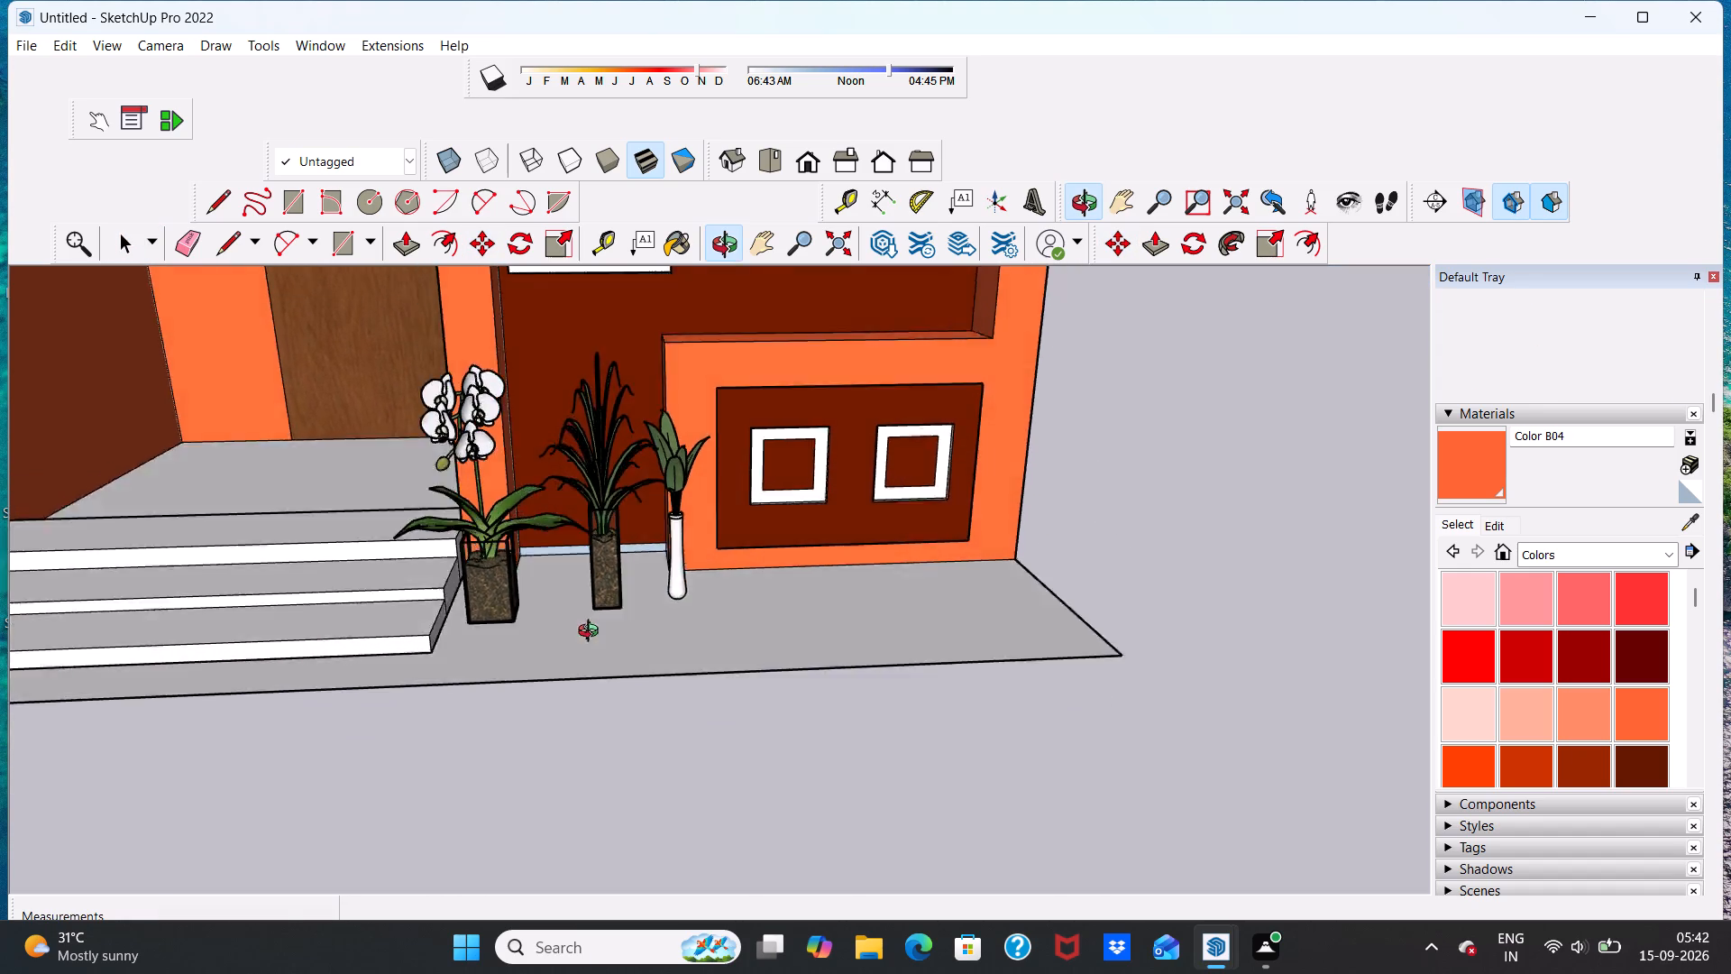
middle_drag(592, 633, 618, 556)
scroll(617, 549, down, 13)
scroll(680, 489, up, 5)
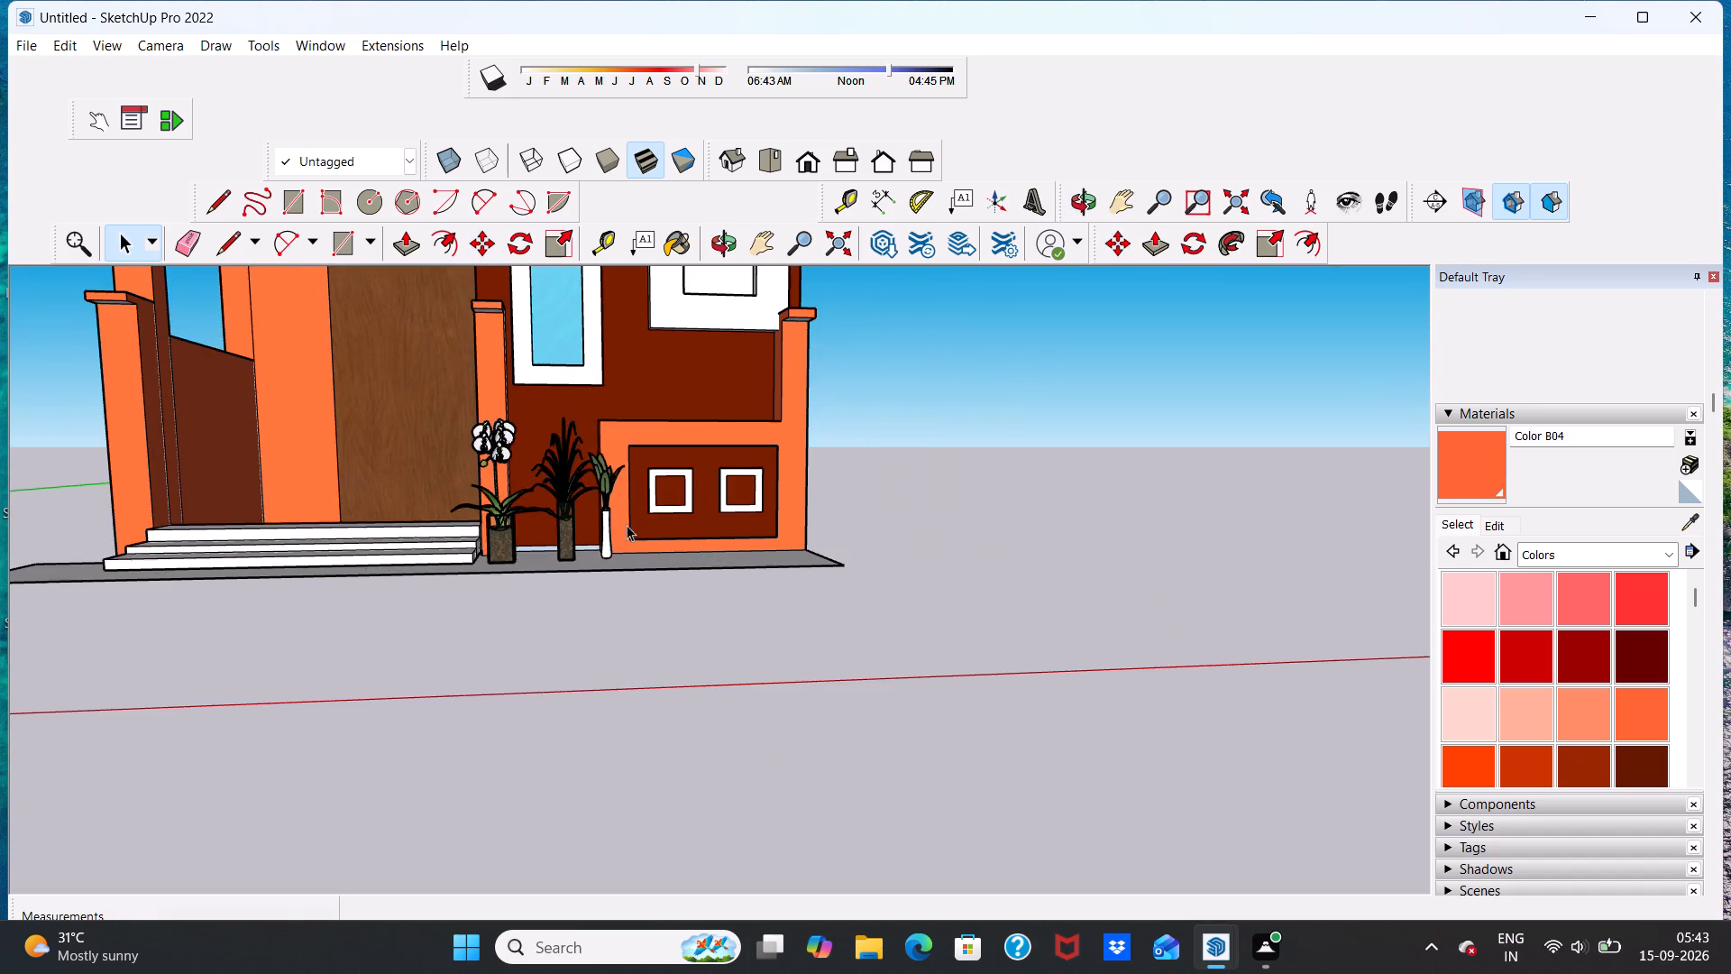
scroll(627, 525, down, 10)
middle_drag(660, 526, 600, 569)
scroll(615, 519, up, 9)
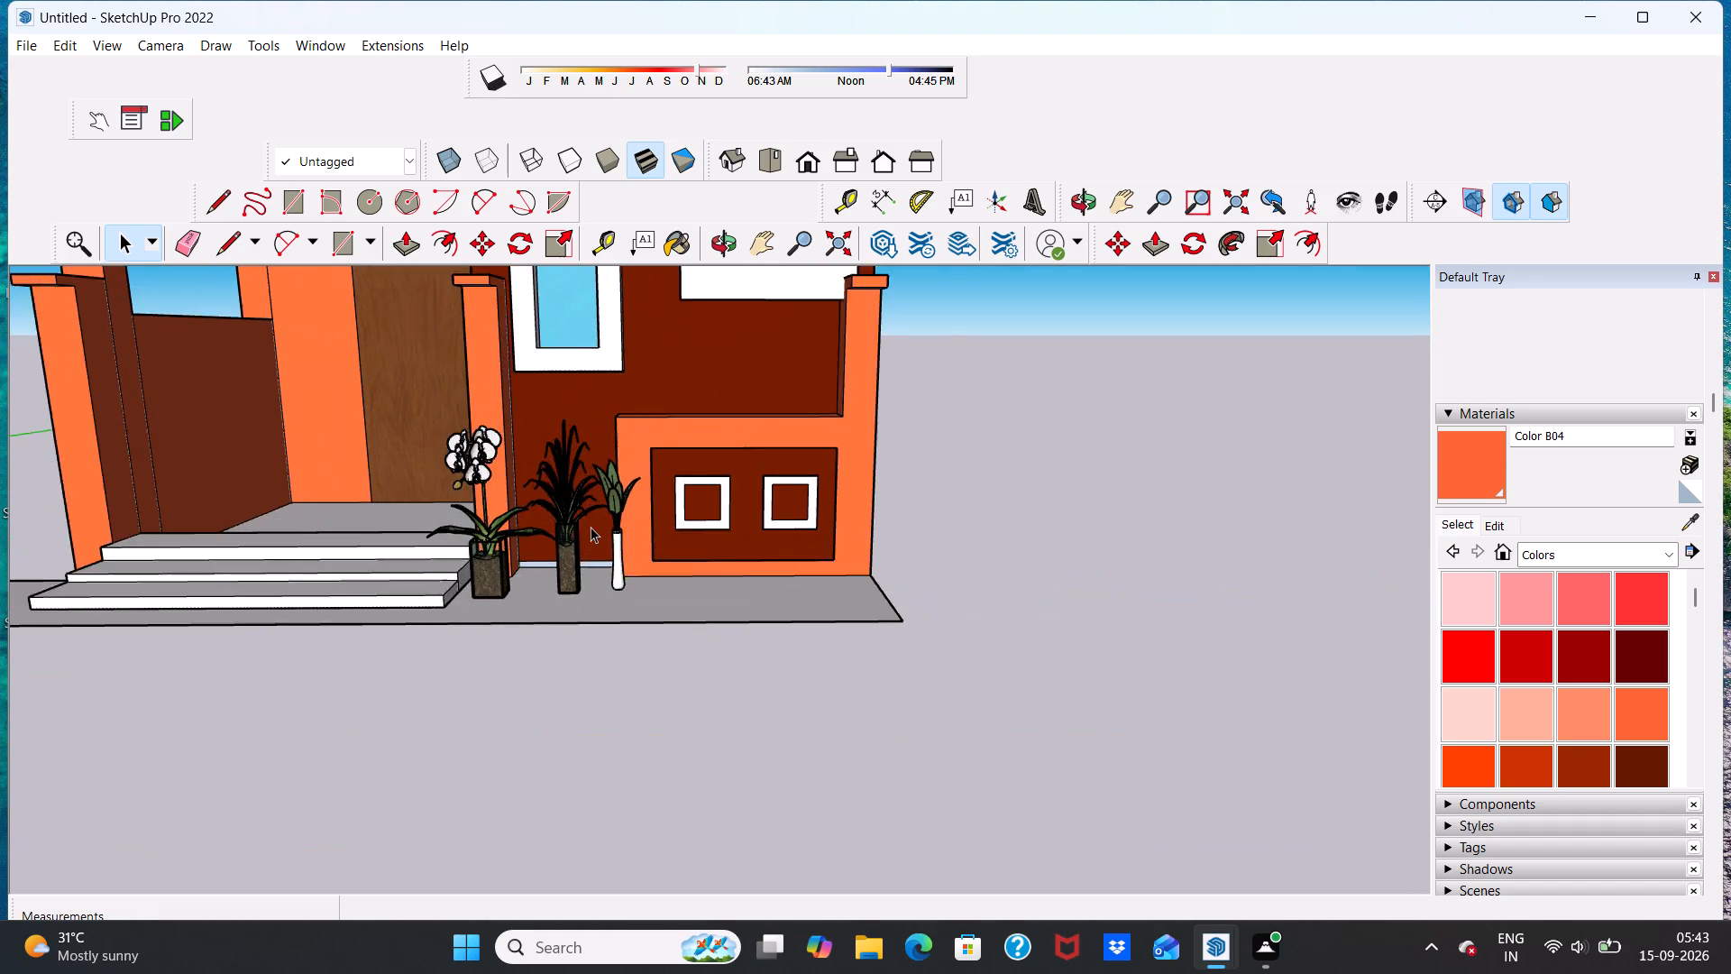
scroll(591, 527, up, 5)
scroll(593, 574, down, 9)
middle_drag(596, 580, 616, 688)
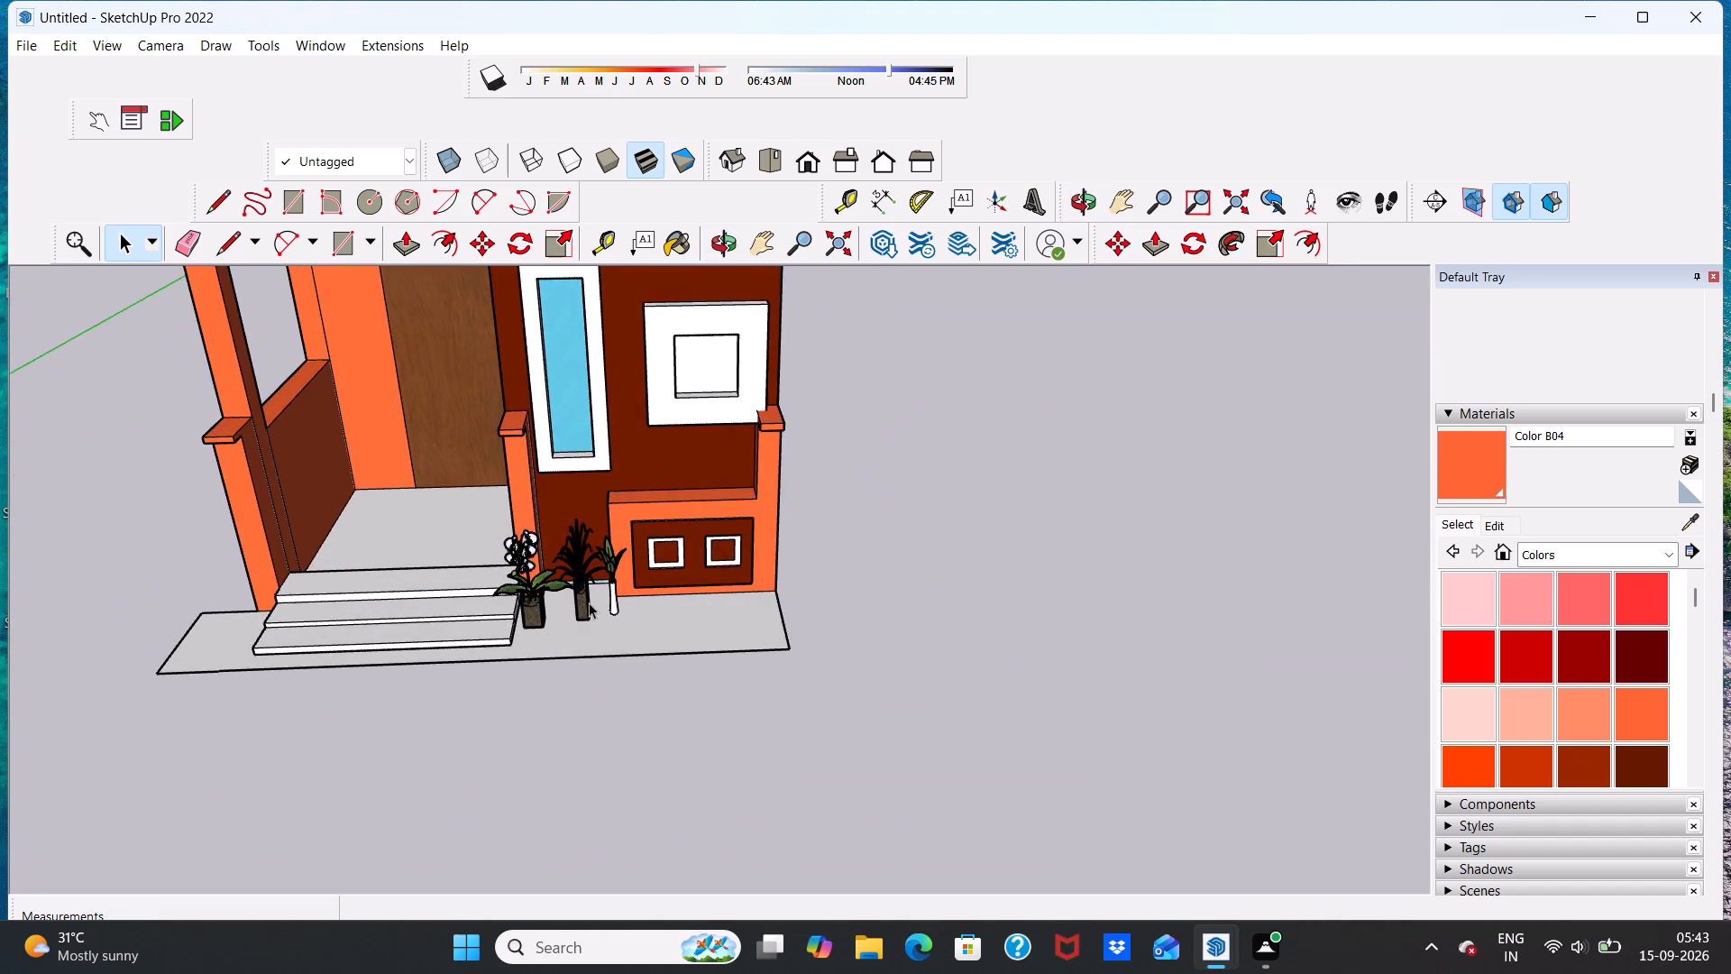
scroll(589, 602, up, 5)
scroll(487, 515, down, 5)
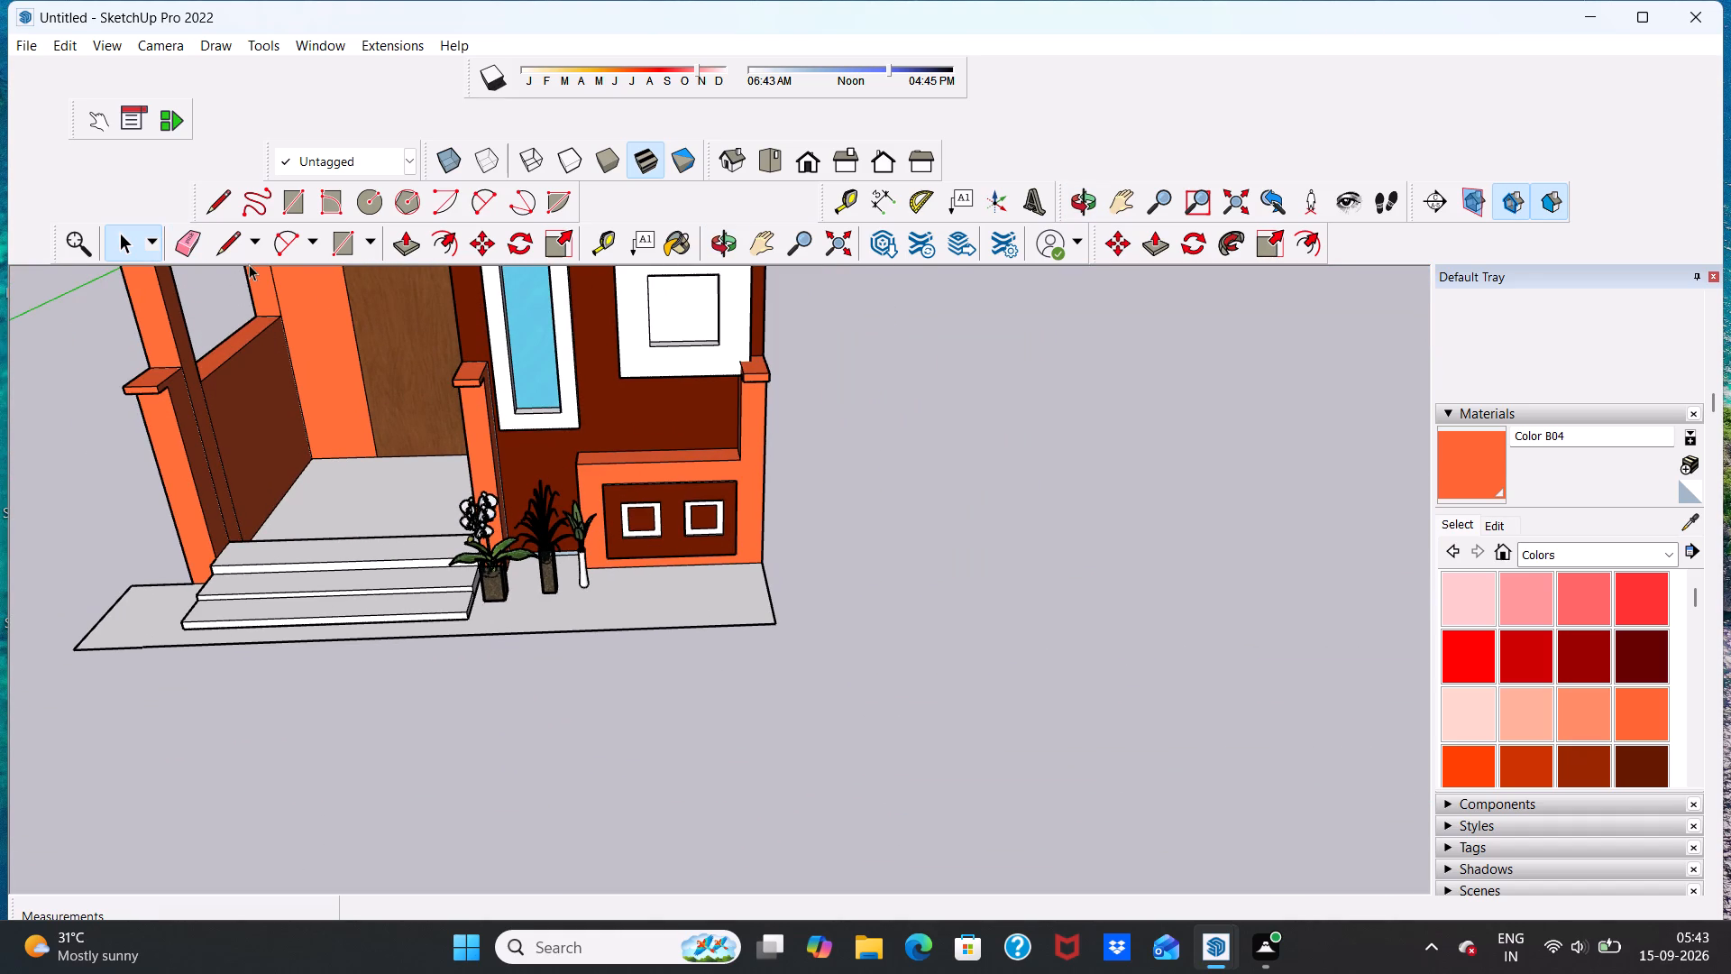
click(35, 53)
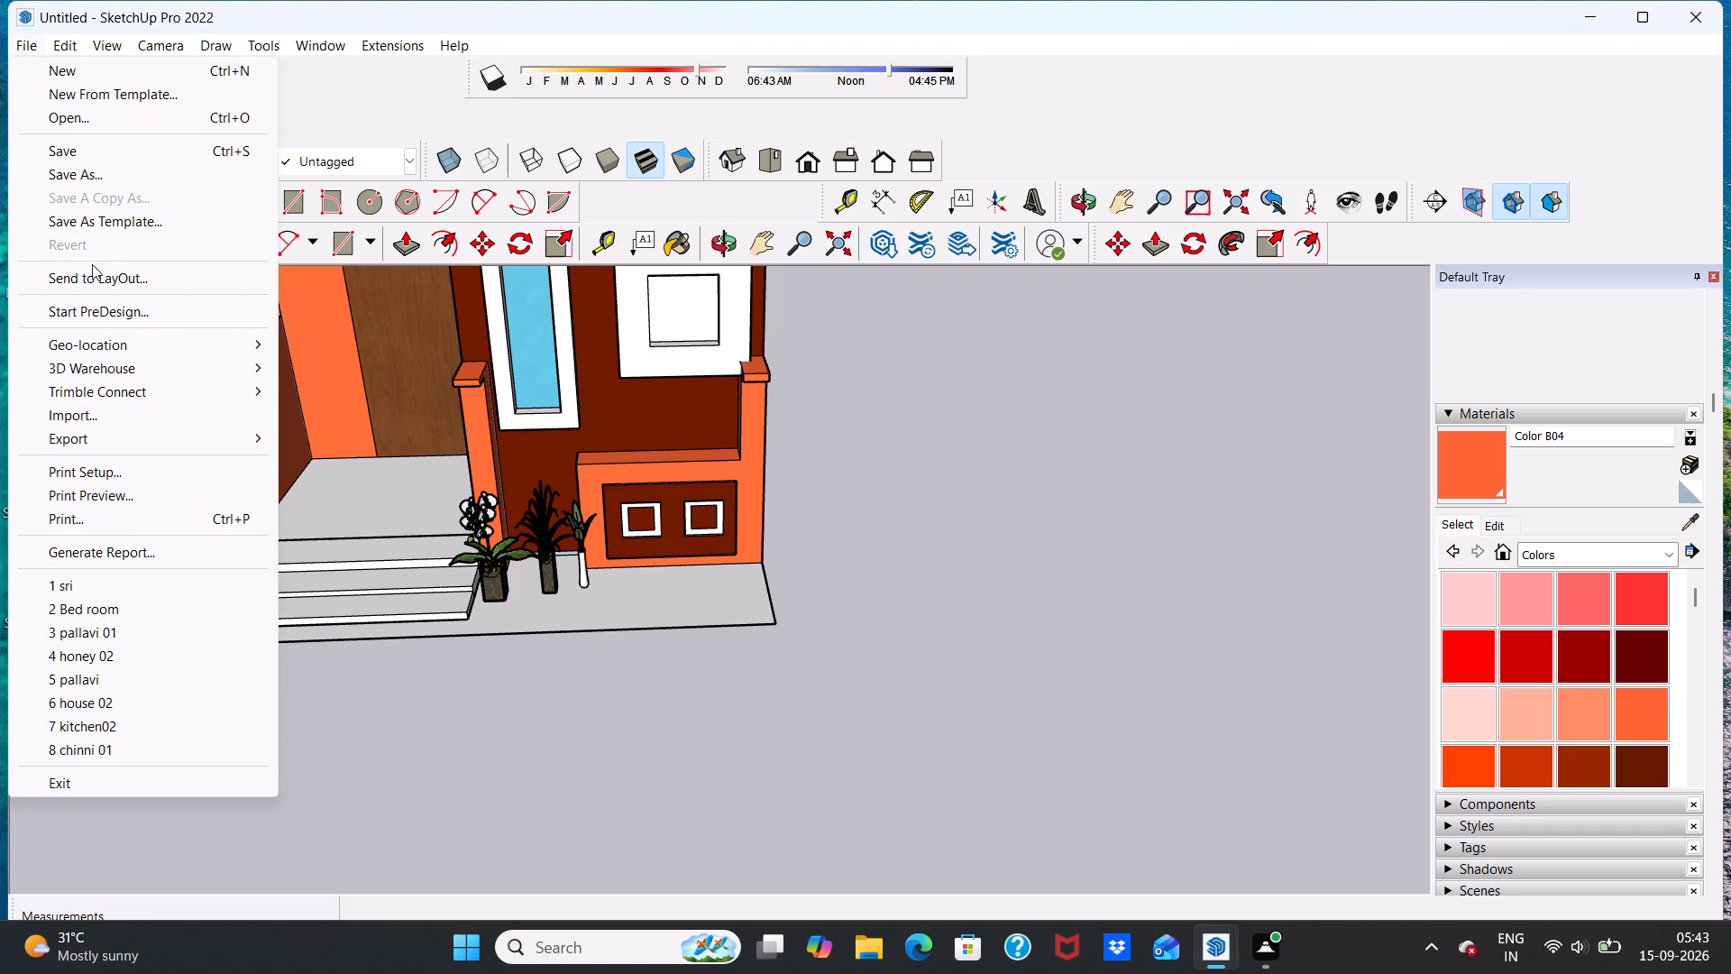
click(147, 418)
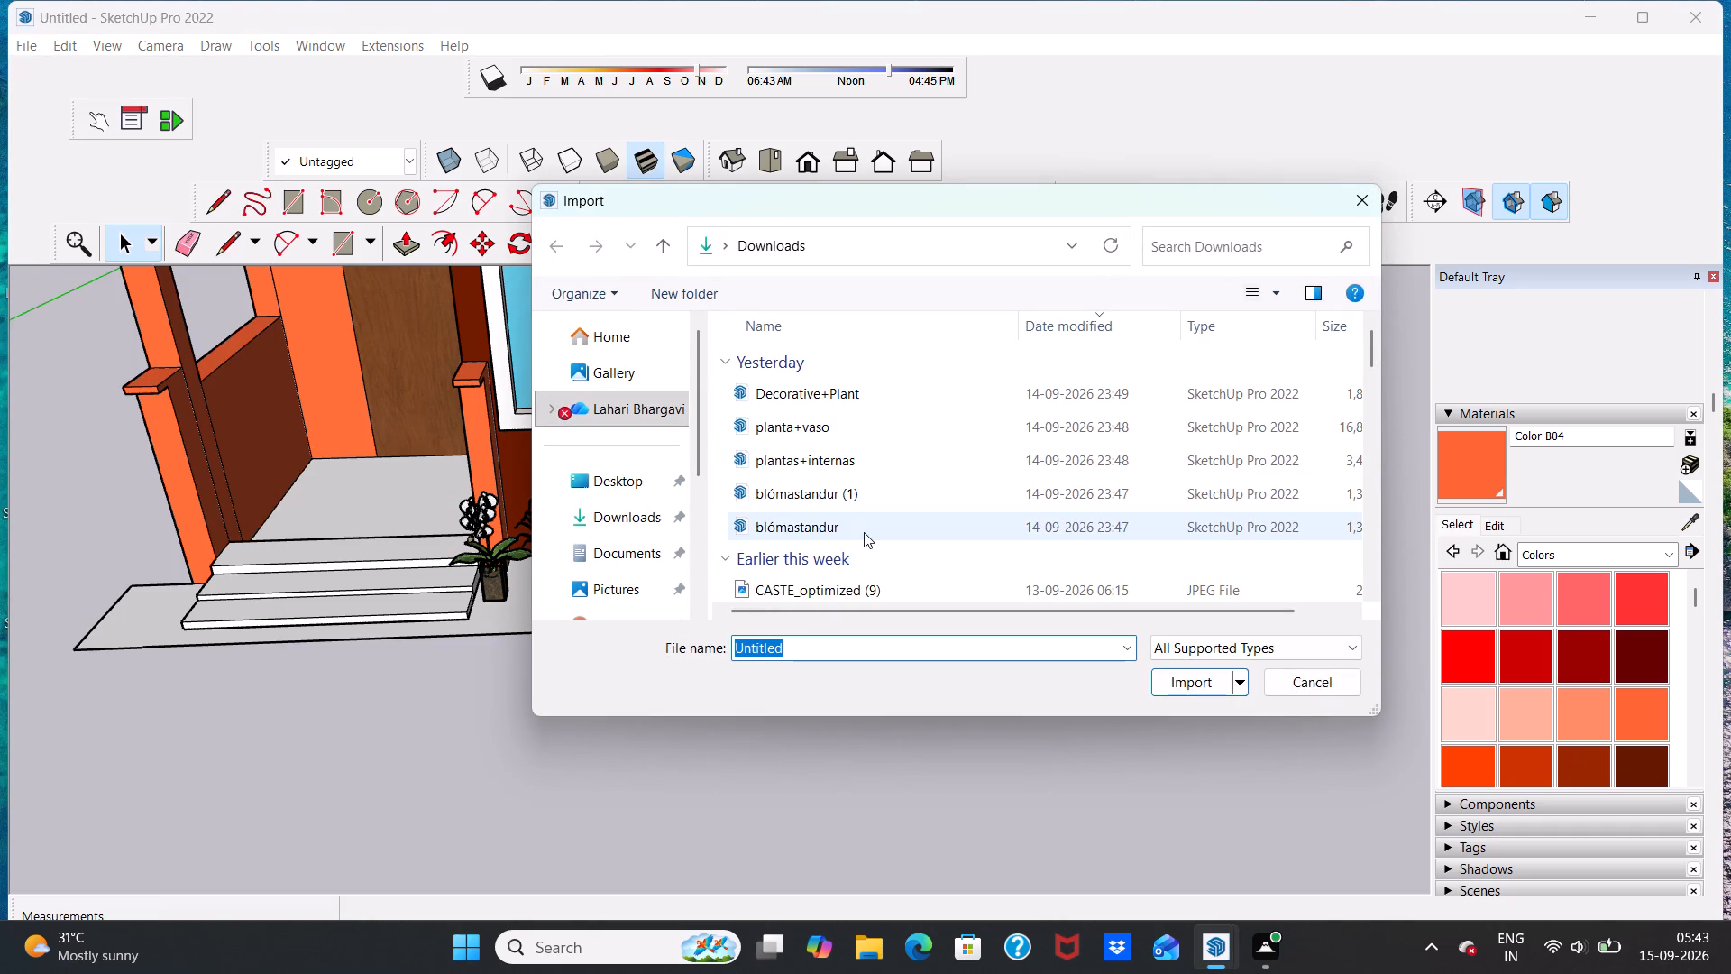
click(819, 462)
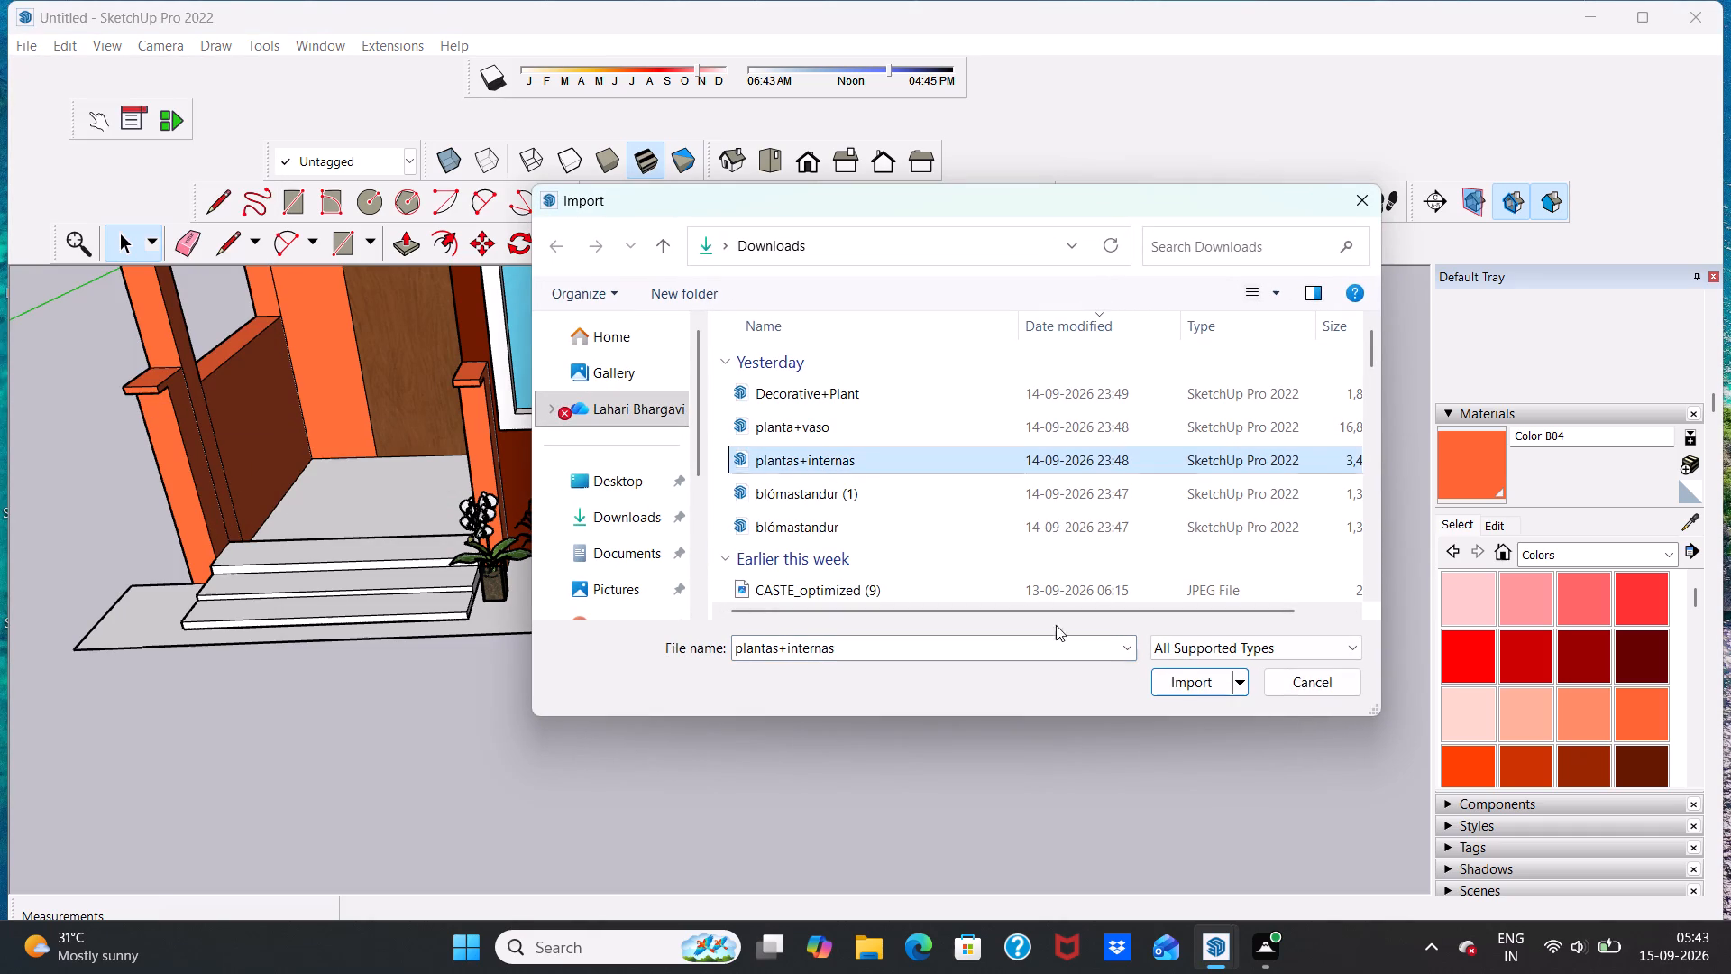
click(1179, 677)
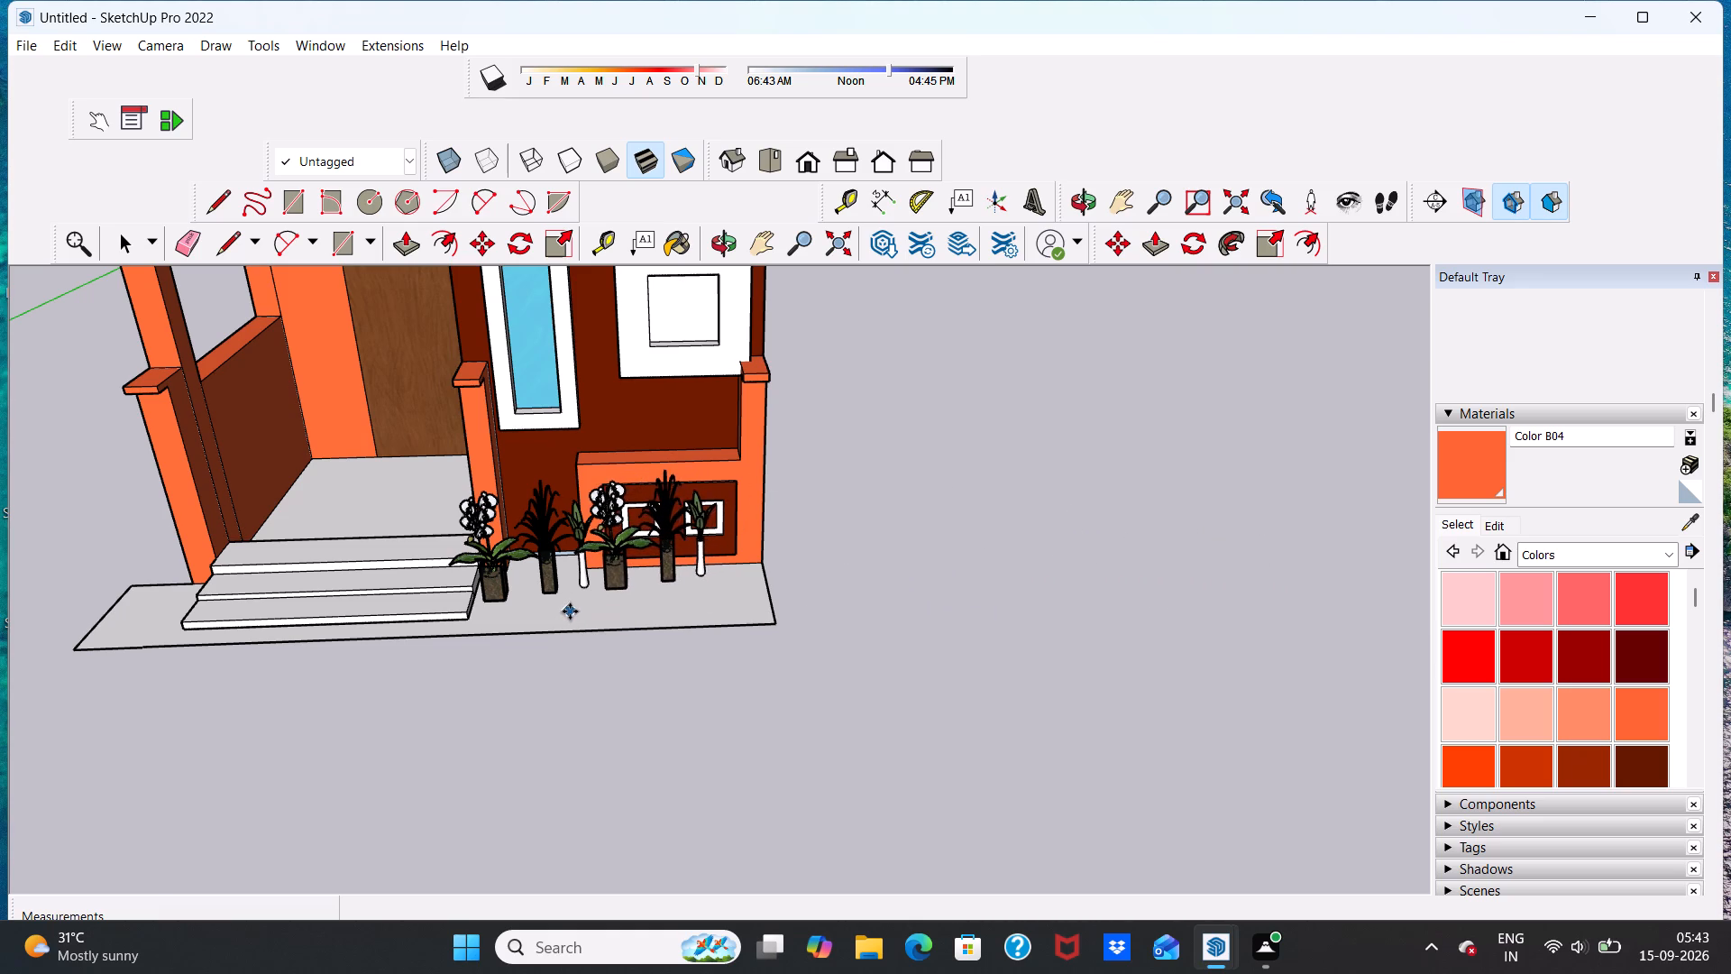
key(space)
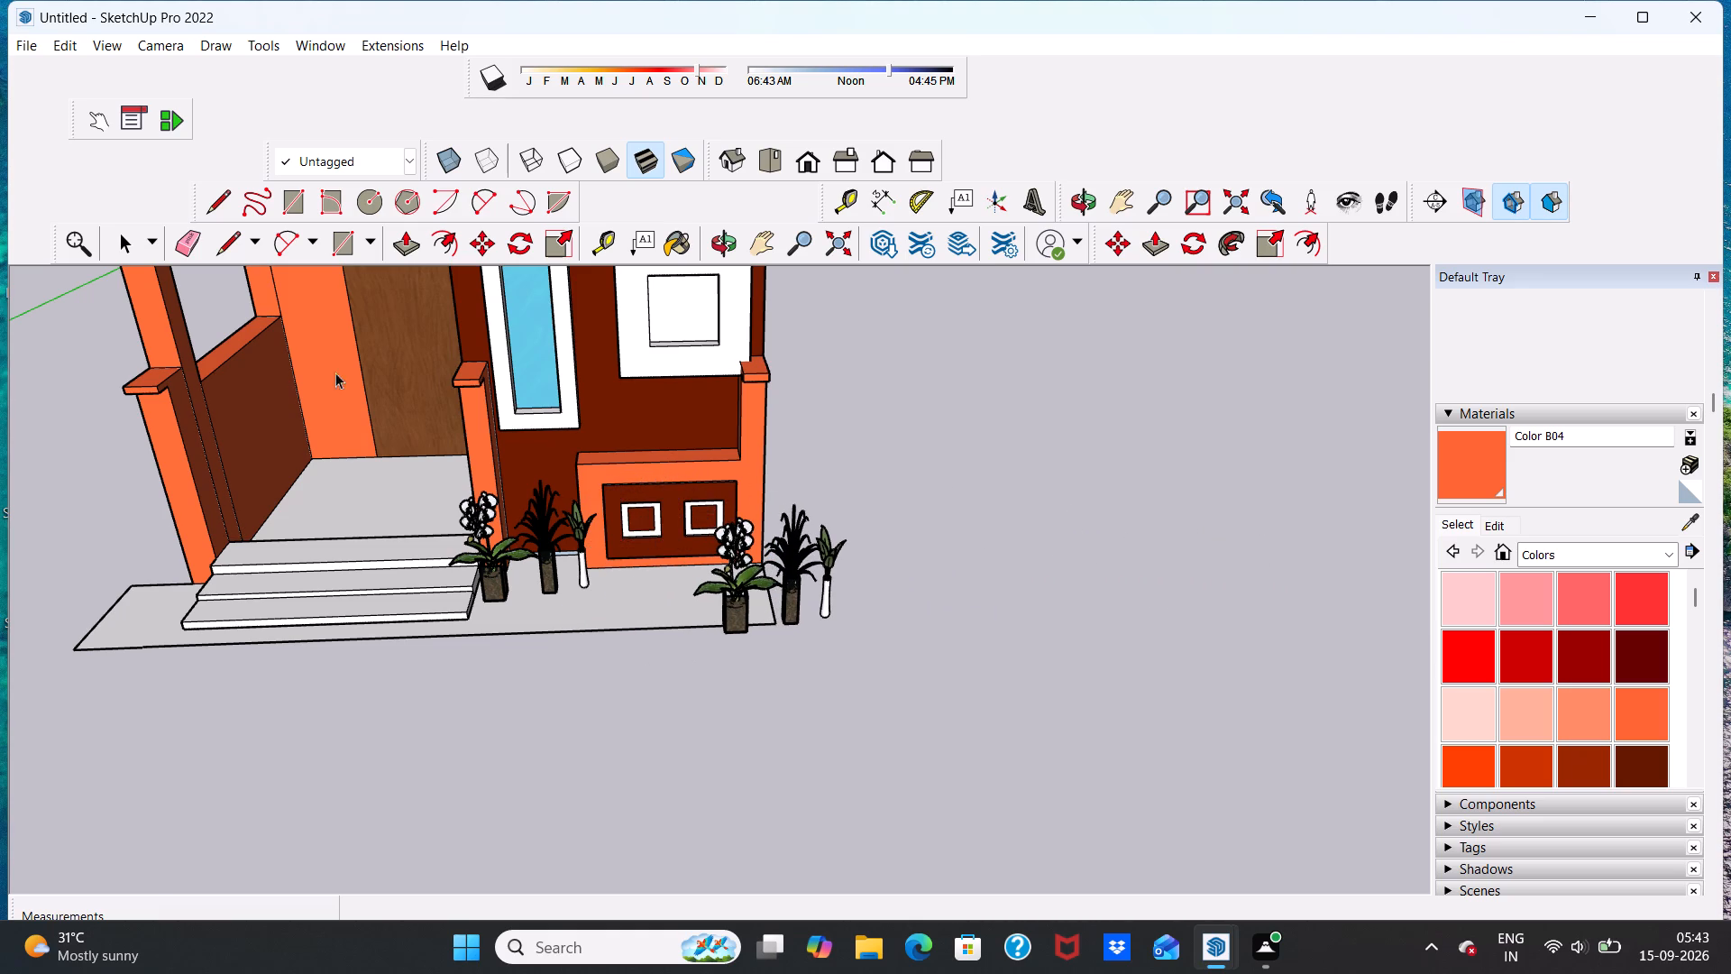
Import the planta+vaso model from Downloads and place it in the open ground in front of the house.
click(23, 45)
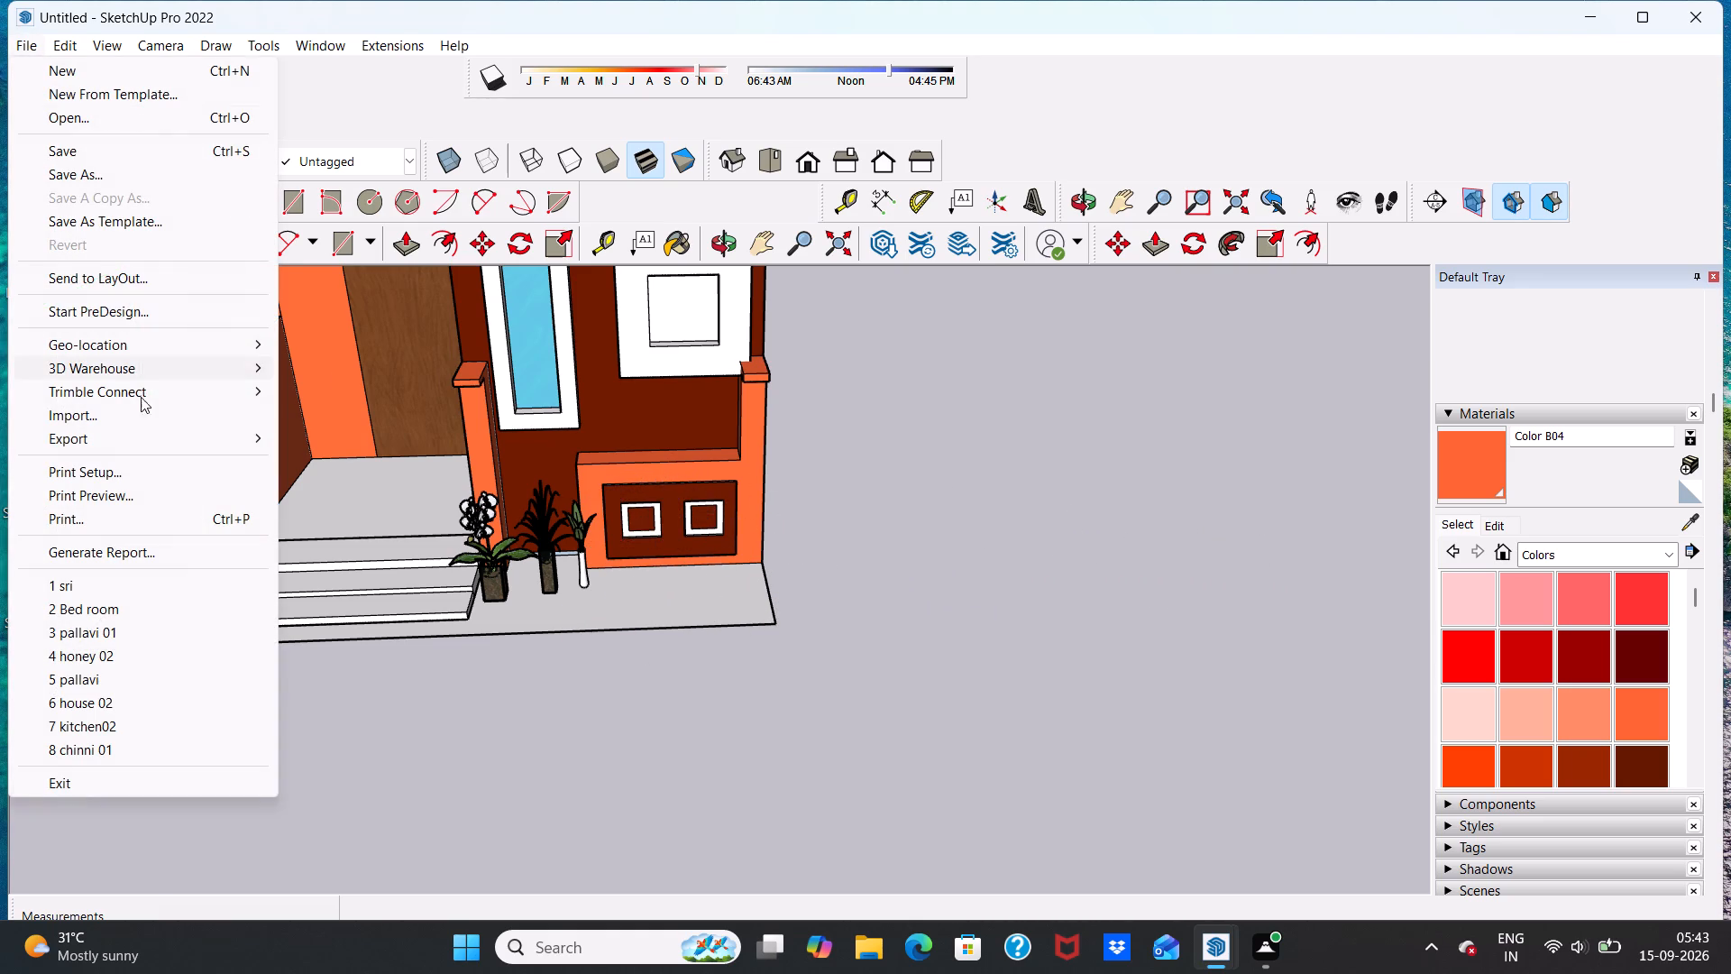
click(150, 418)
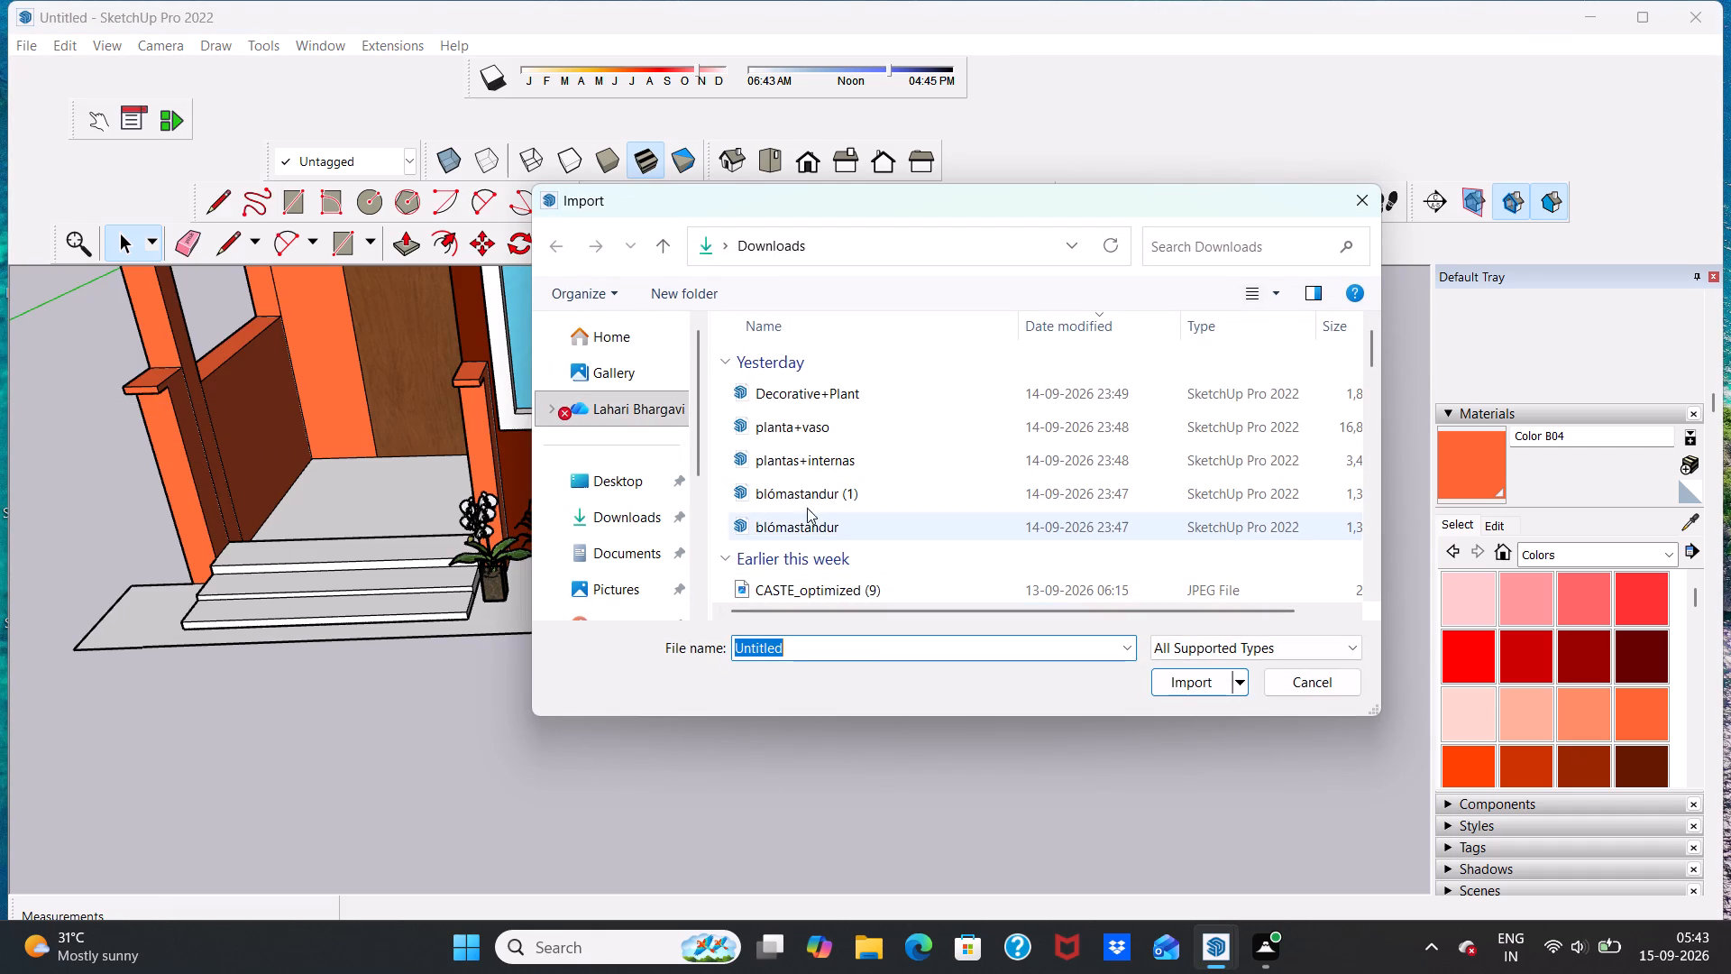
click(801, 426)
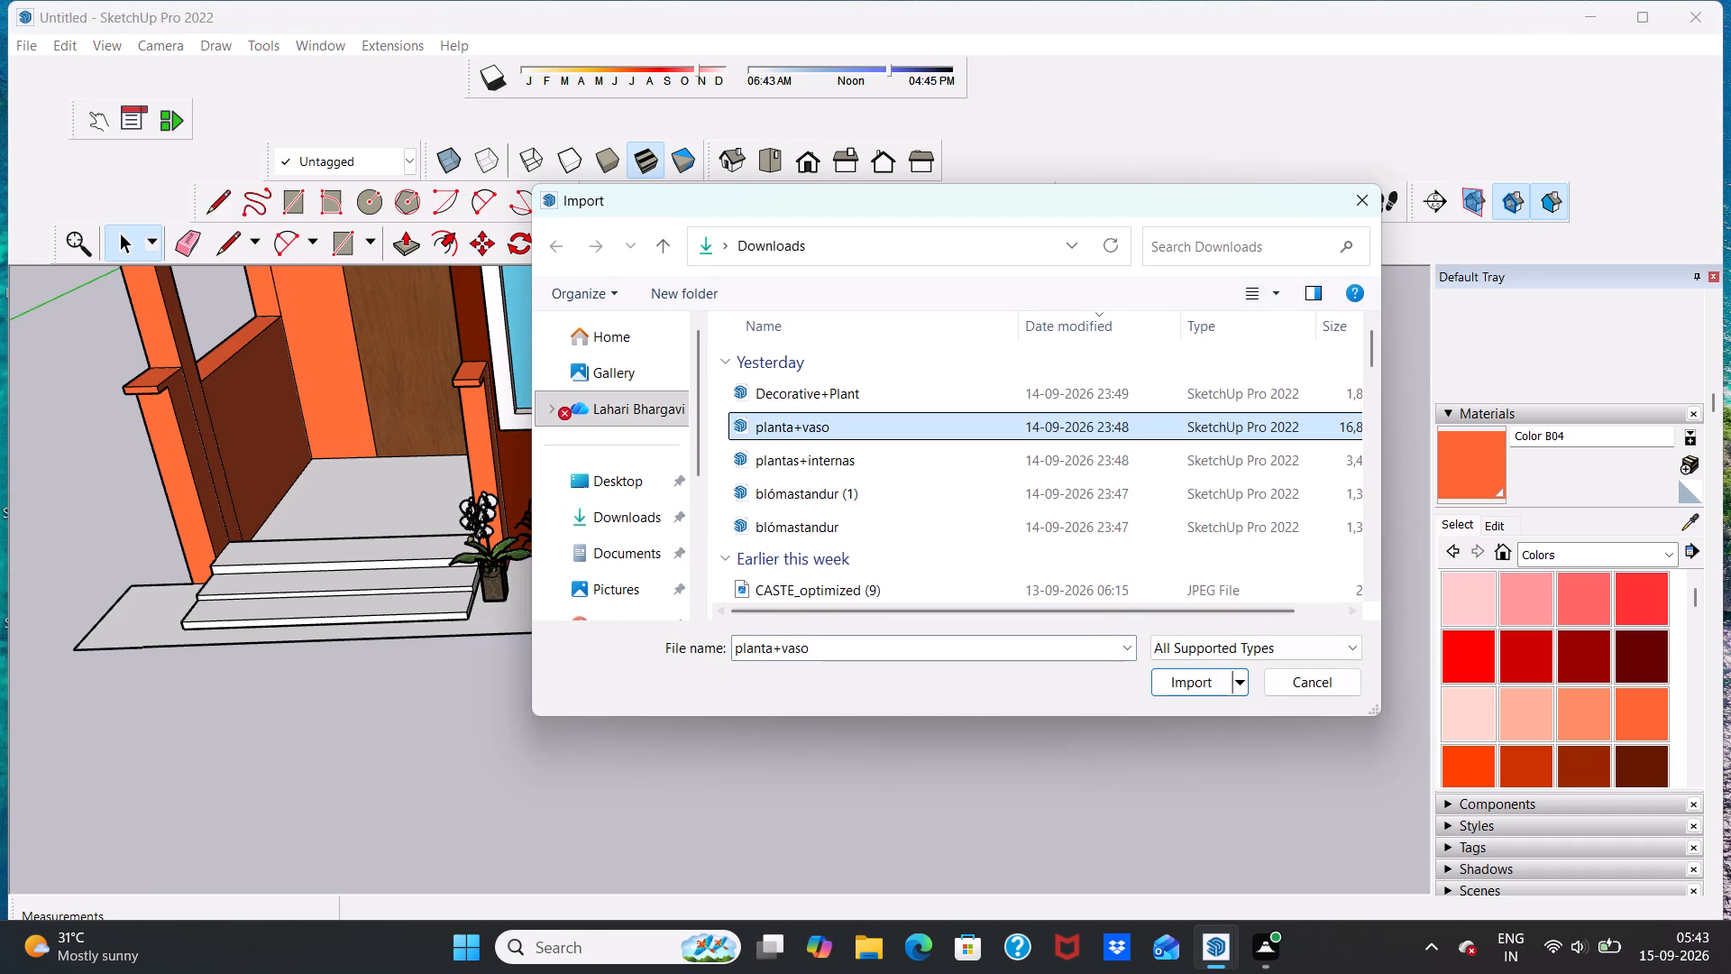
click(1168, 680)
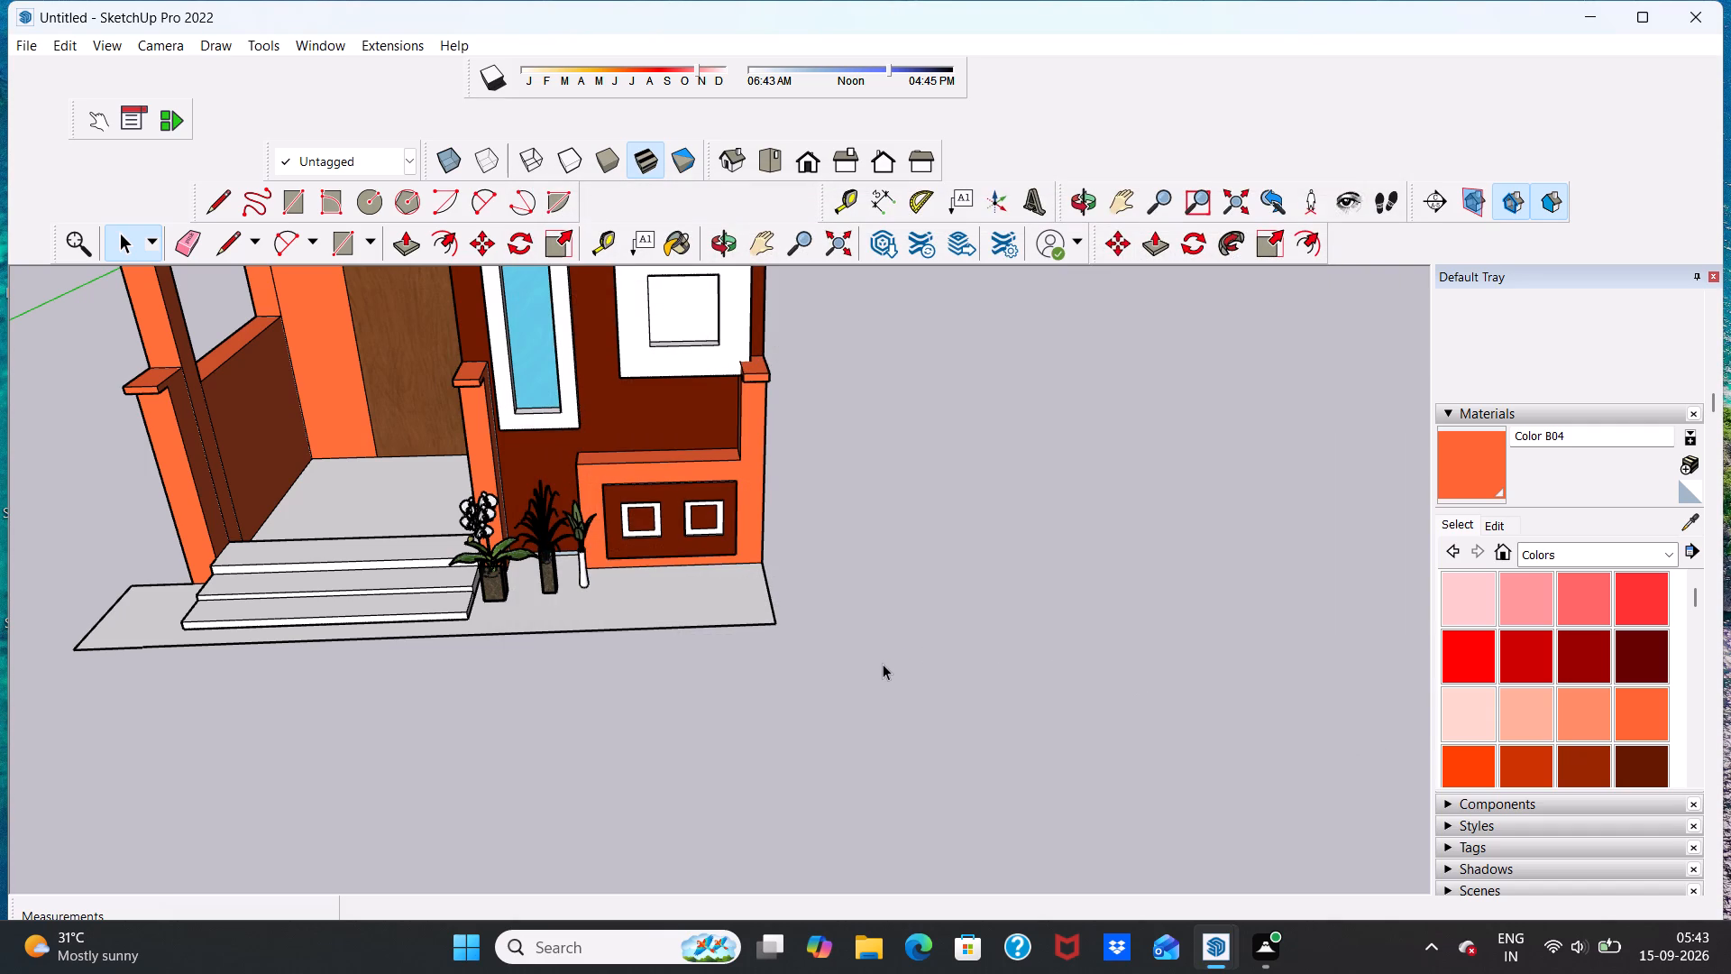
scroll(881, 667, down, 6)
scroll(831, 641, down, 16)
click(981, 608)
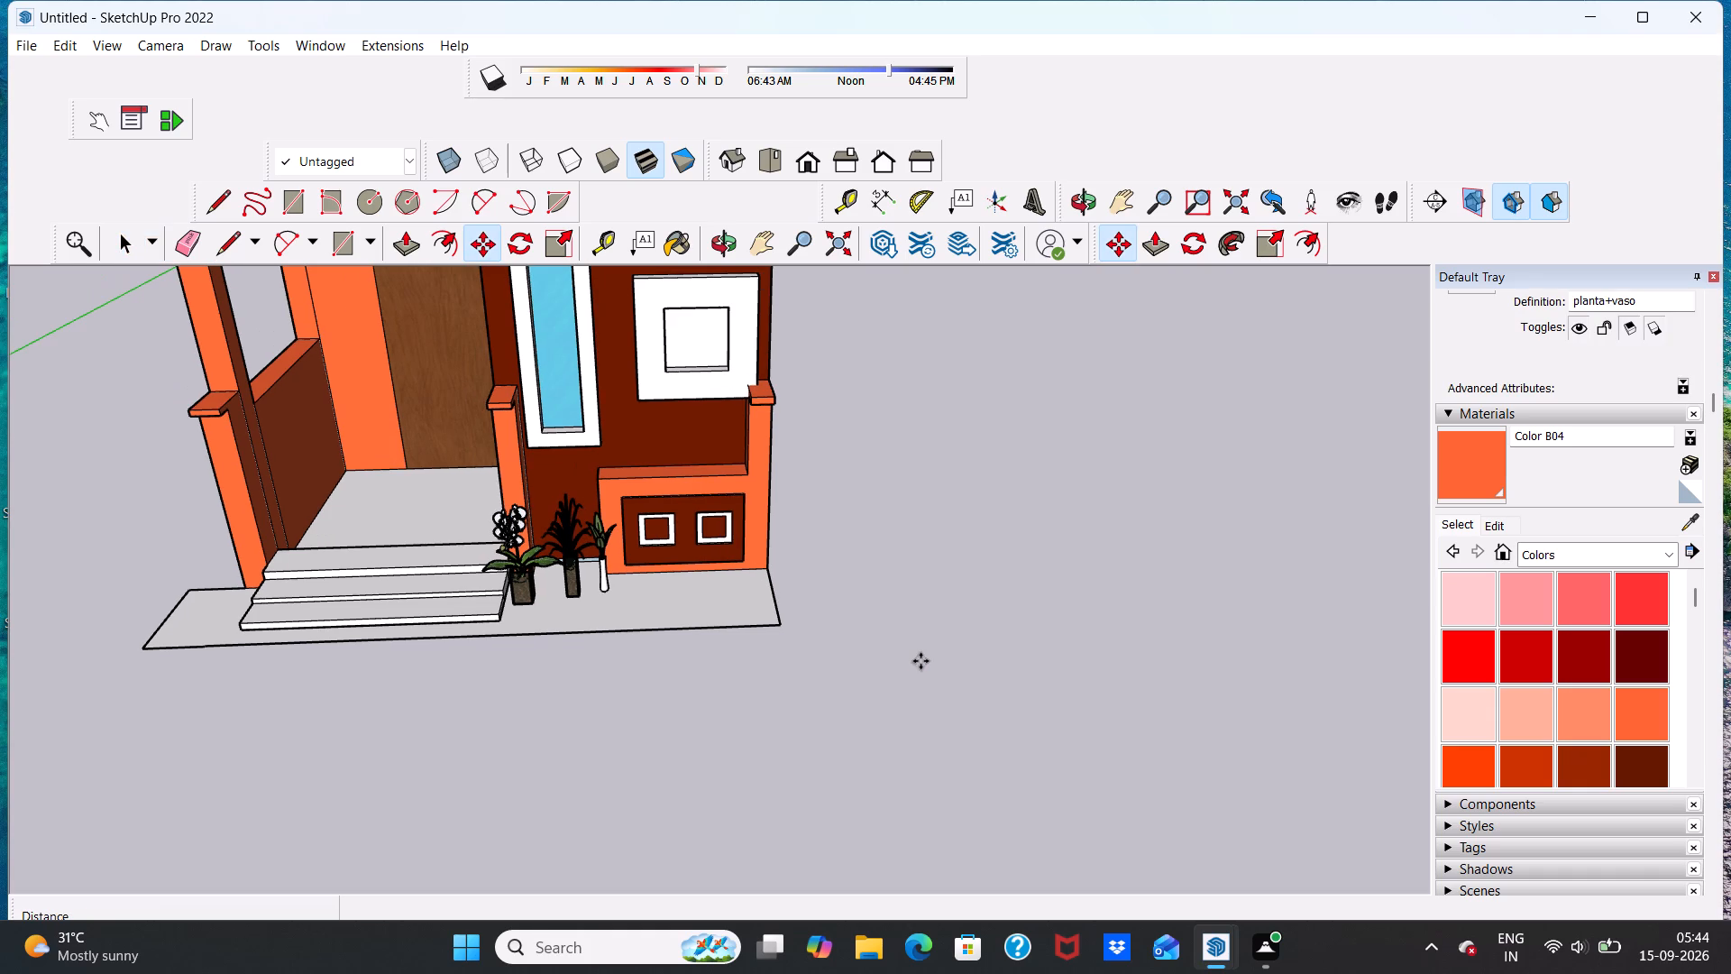
Examine the size and position of the imported hanging plant relative to the house.
scroll(618, 679, down, 13)
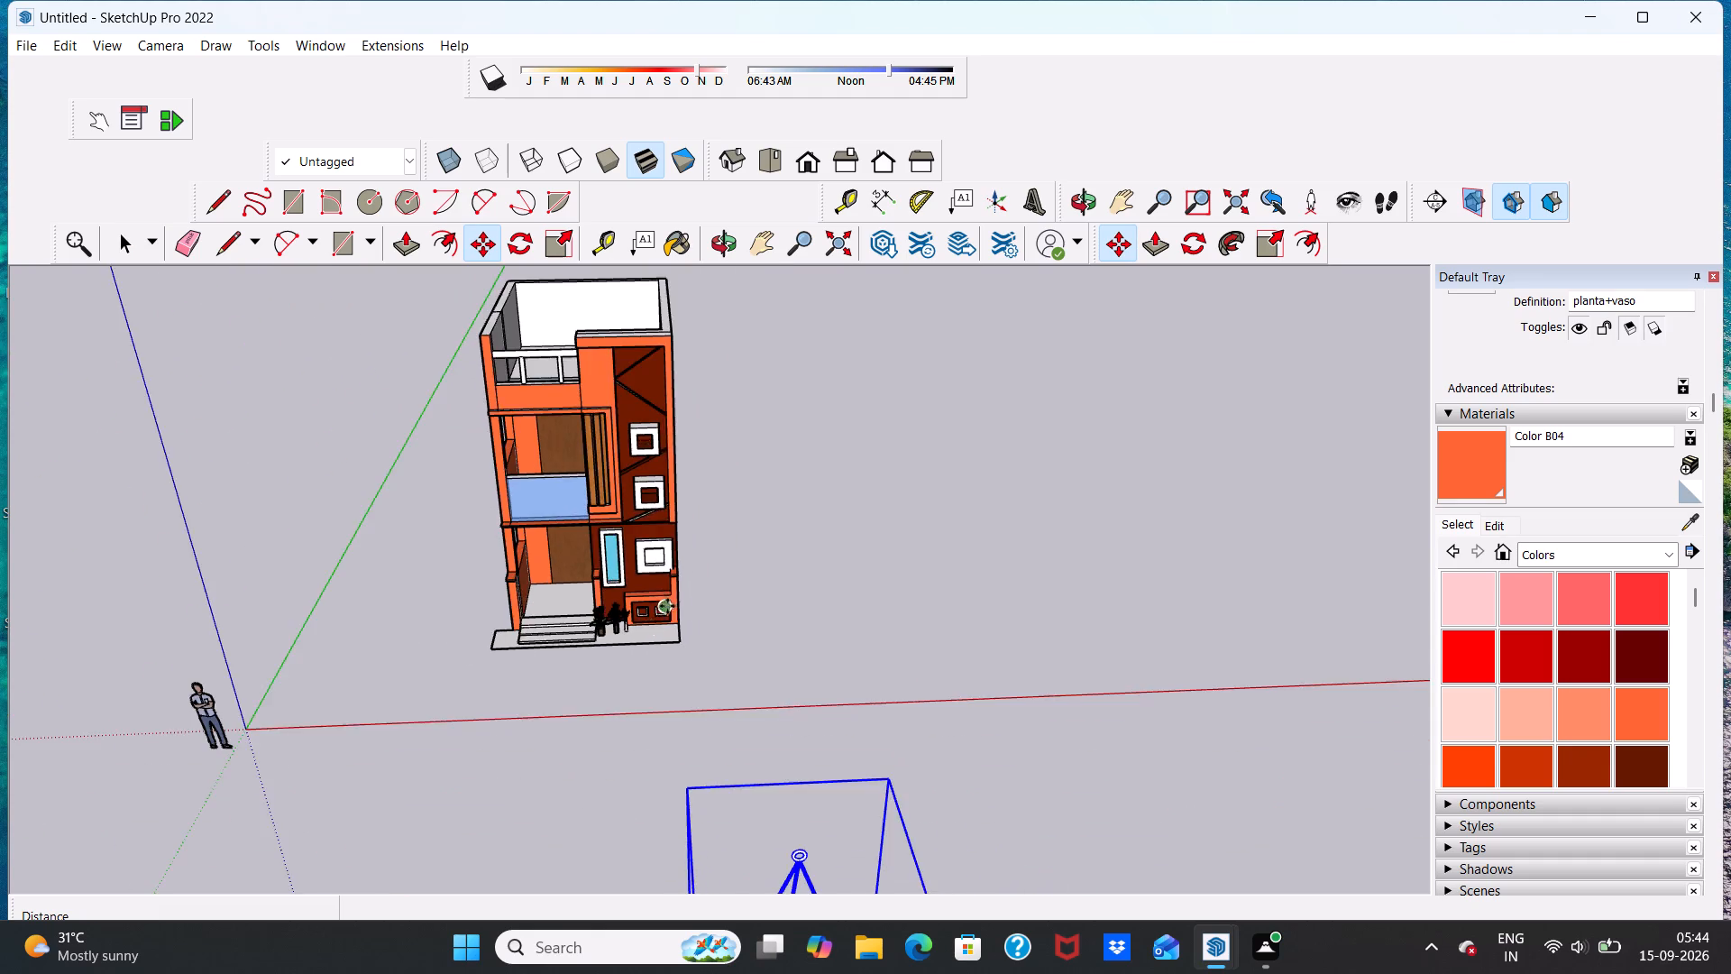
scroll(667, 606, down, 5)
scroll(857, 740, down, 20)
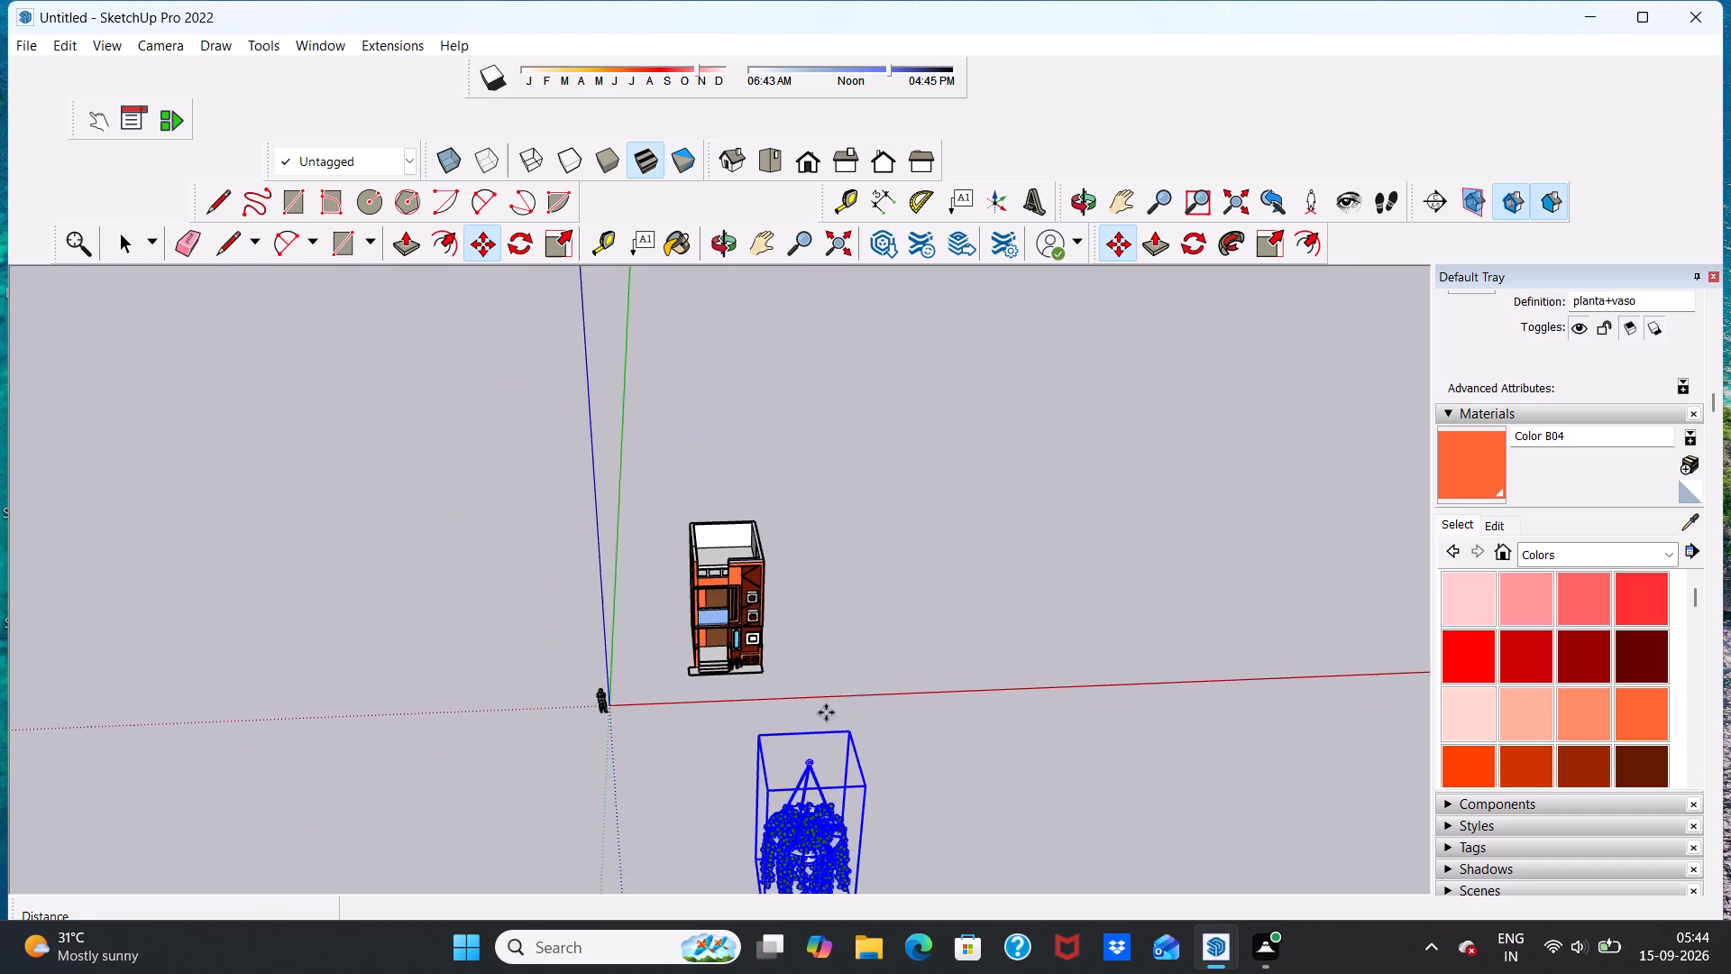
scroll(826, 712, down, 9)
scroll(817, 861, up, 17)
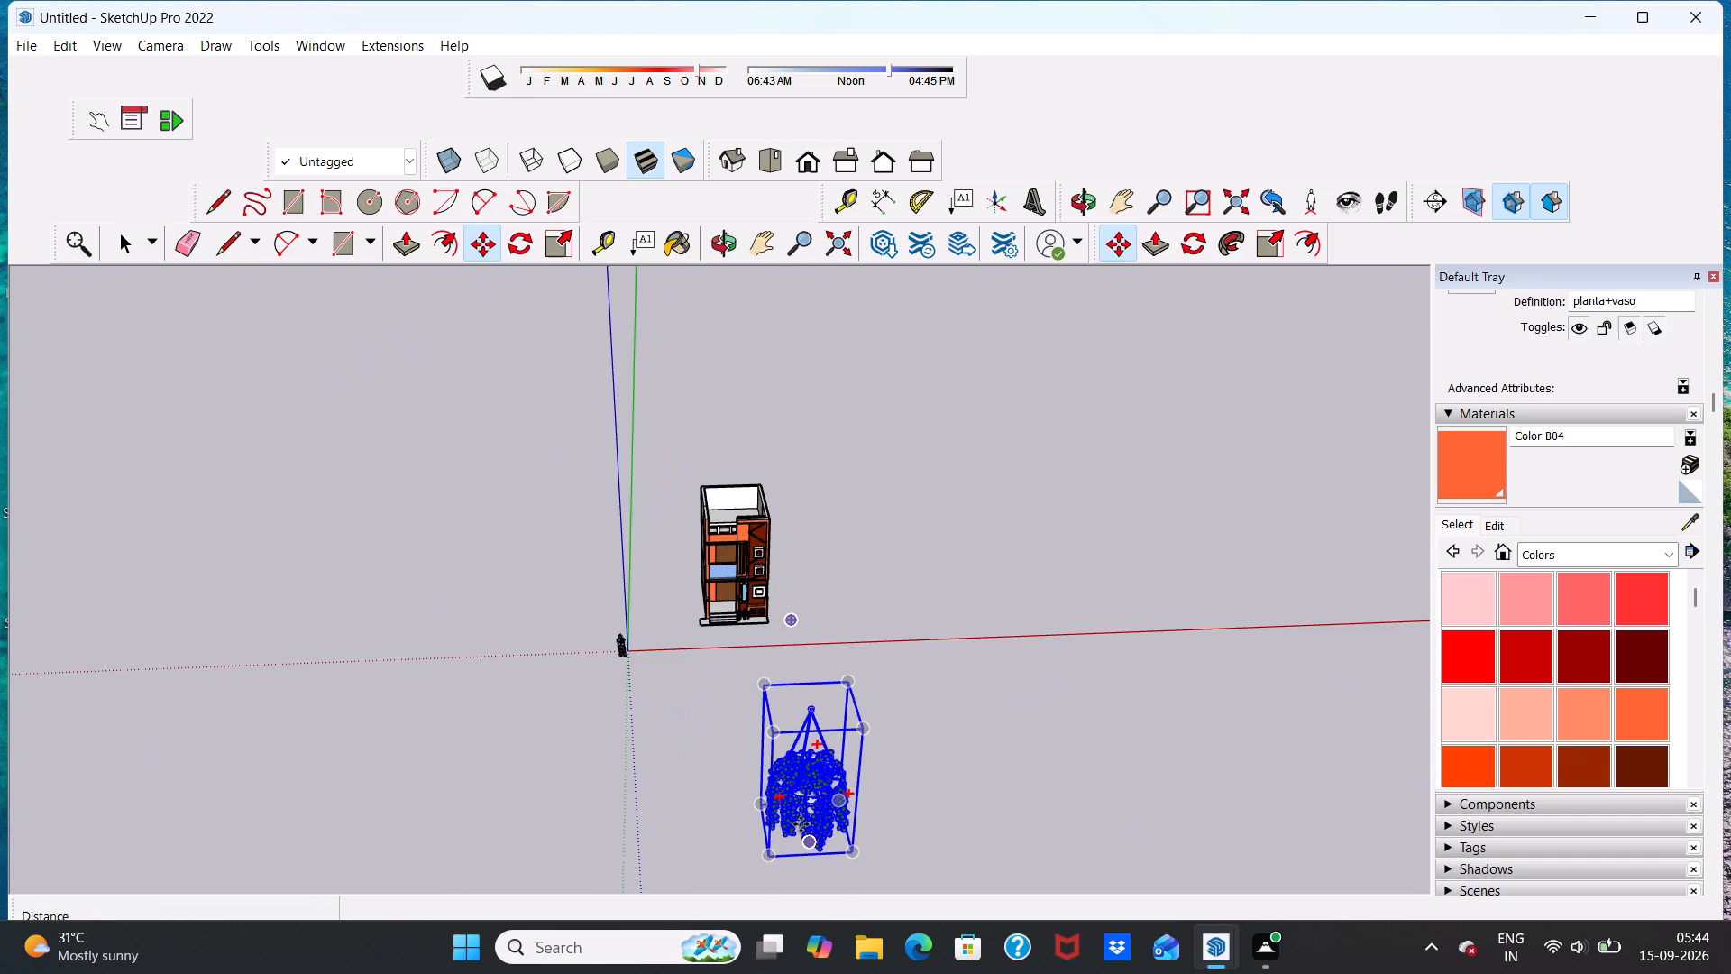
scroll(801, 824, up, 6)
scroll(827, 795, down, 4)
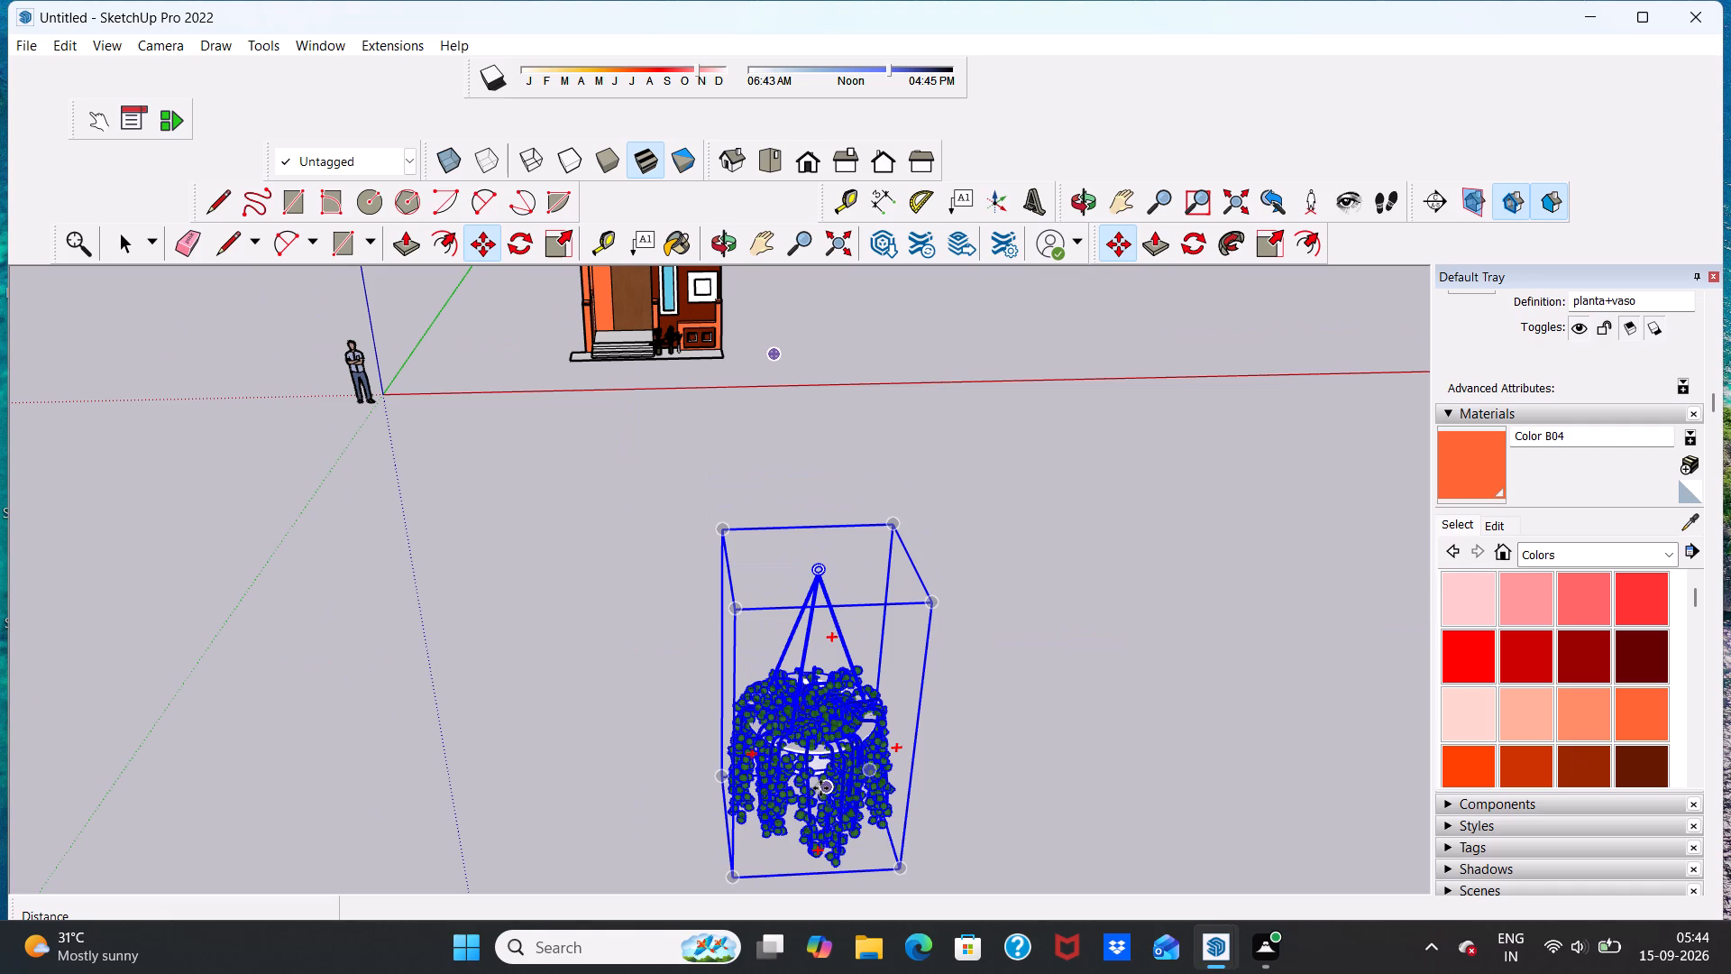
Undo the placement of the imported planta+vaso hanging plant in front of the house.
scroll(818, 786, down, 4)
key(space)
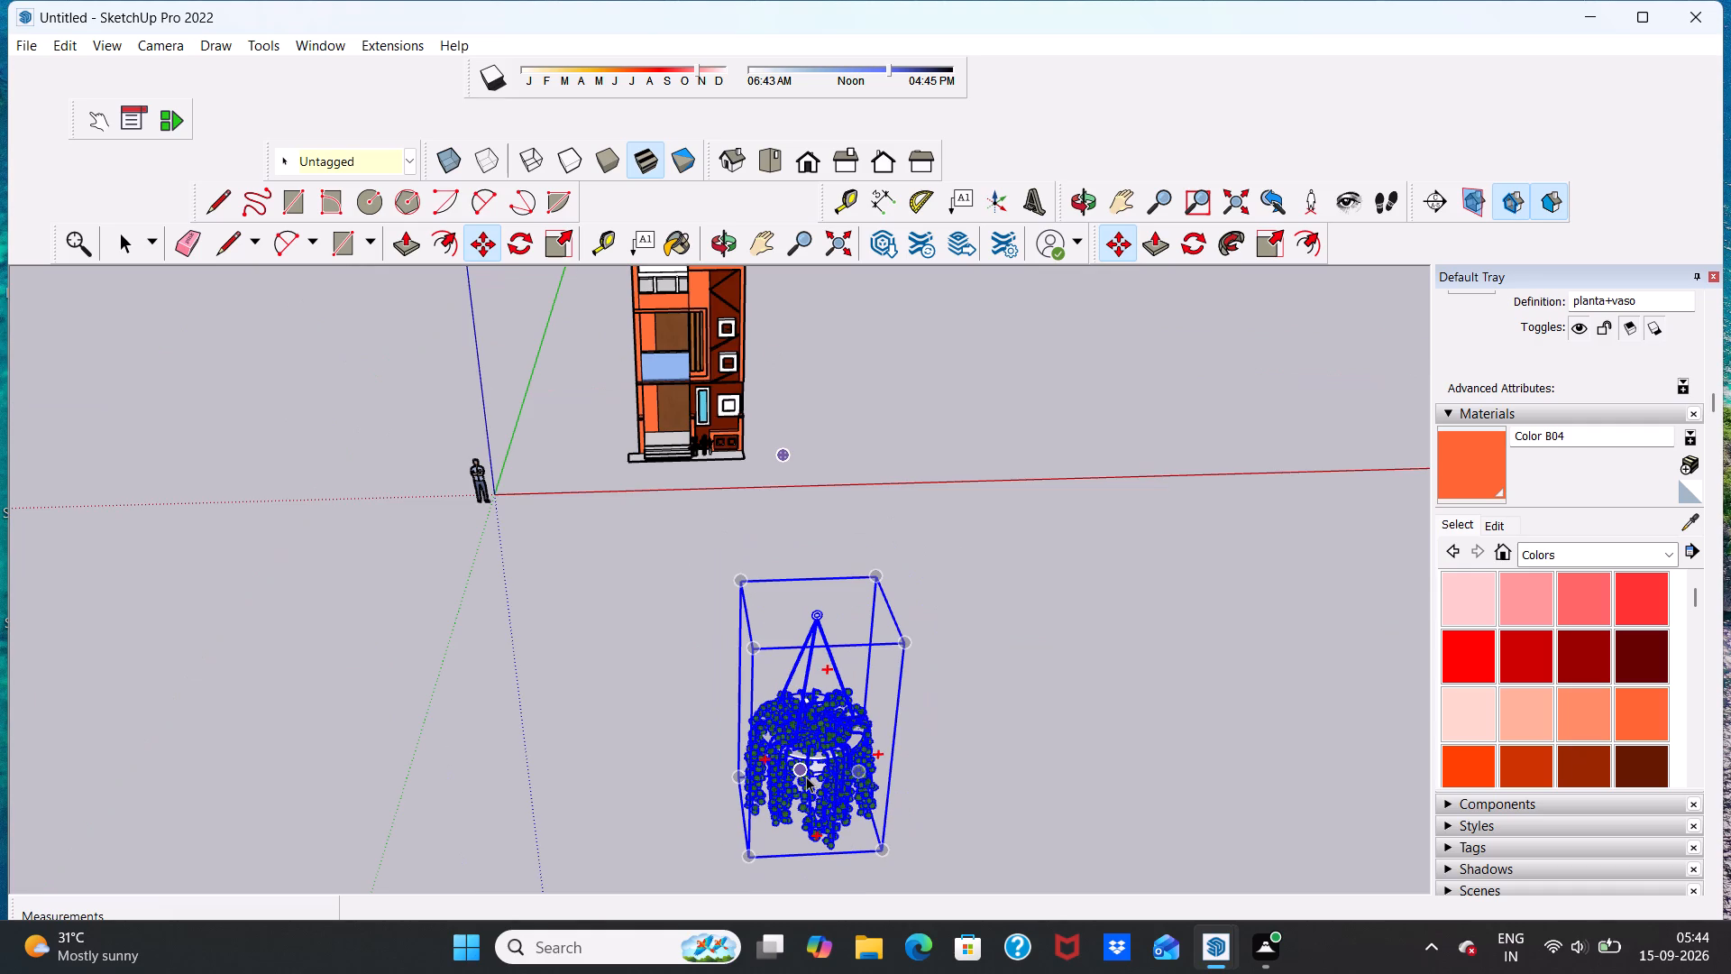
key(ctrl+z)
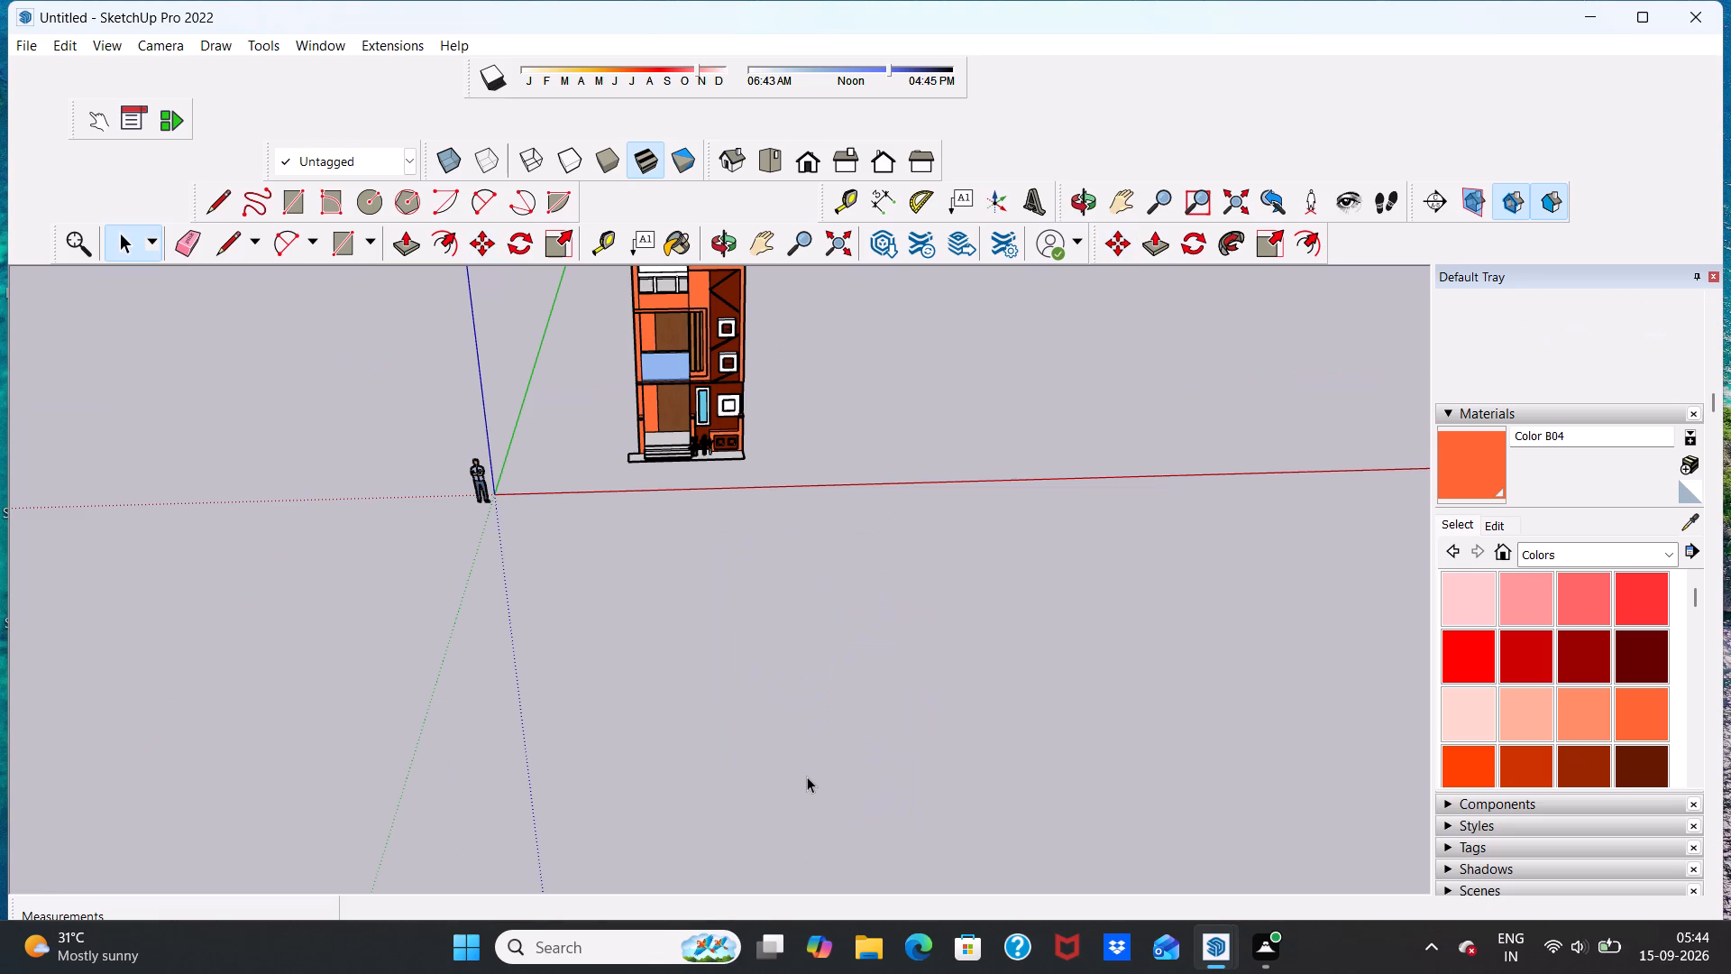
Start a model import and look through the Downloads folder for another plant model.
scroll(822, 604, down, 7)
scroll(874, 363, up, 6)
middle_drag(738, 604, 635, 442)
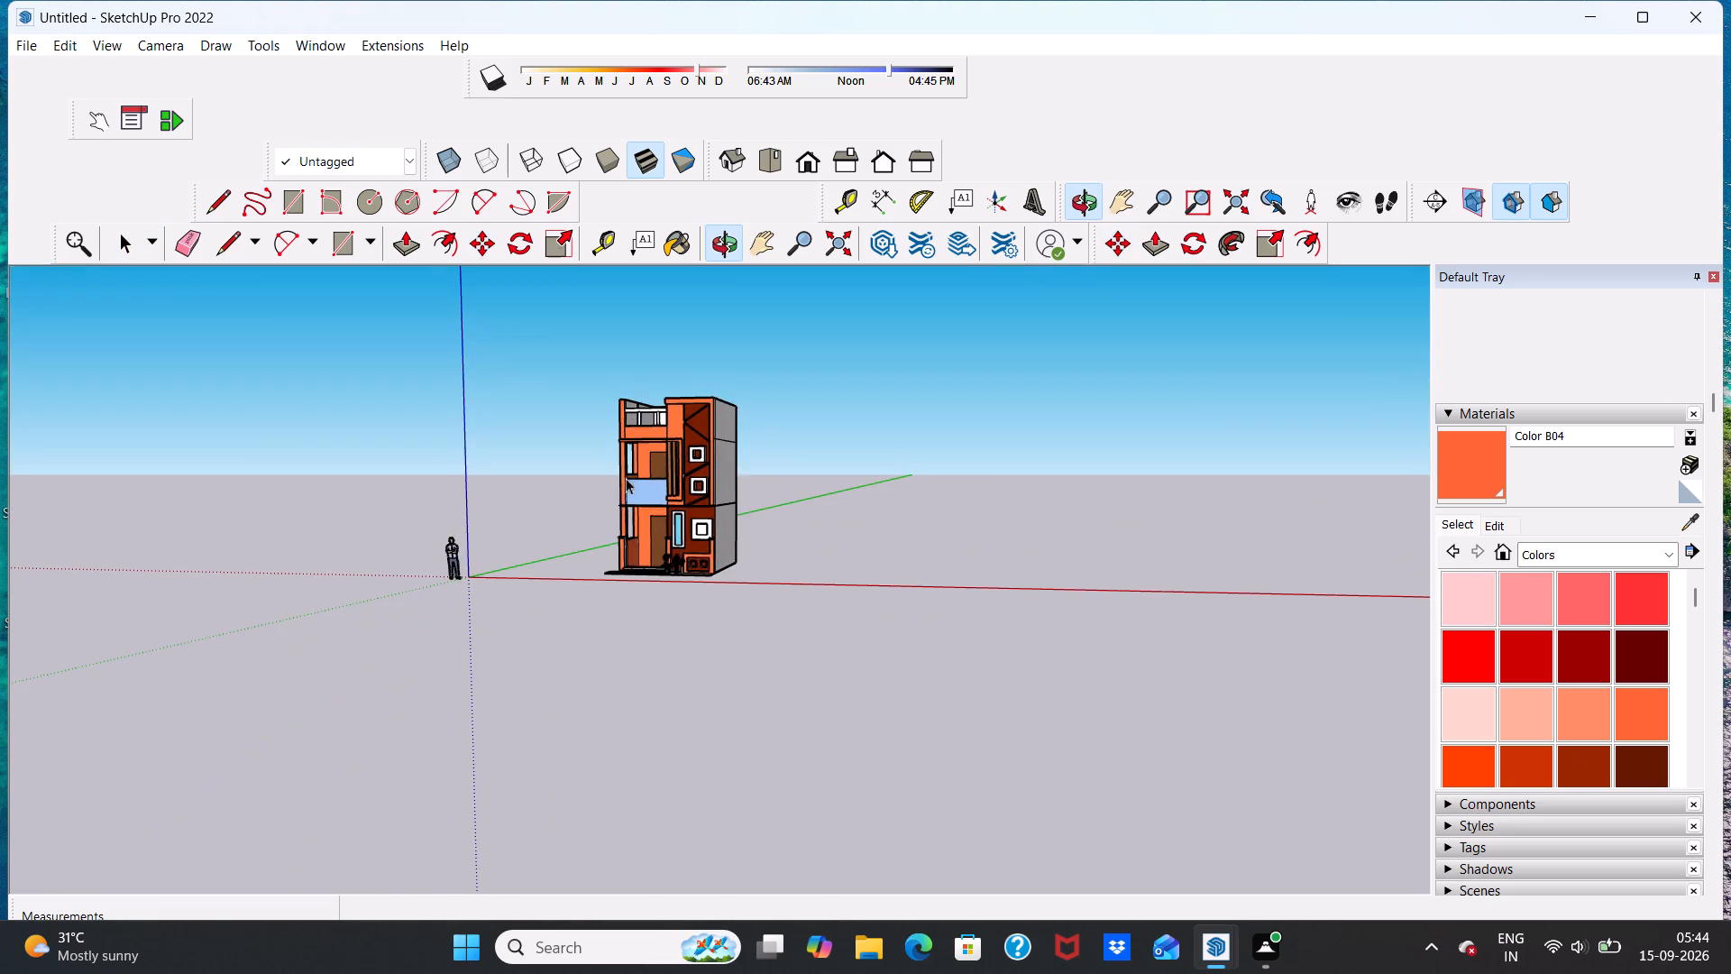
middle_drag(626, 510, 749, 613)
scroll(666, 534, up, 8)
middle_drag(686, 593, 661, 514)
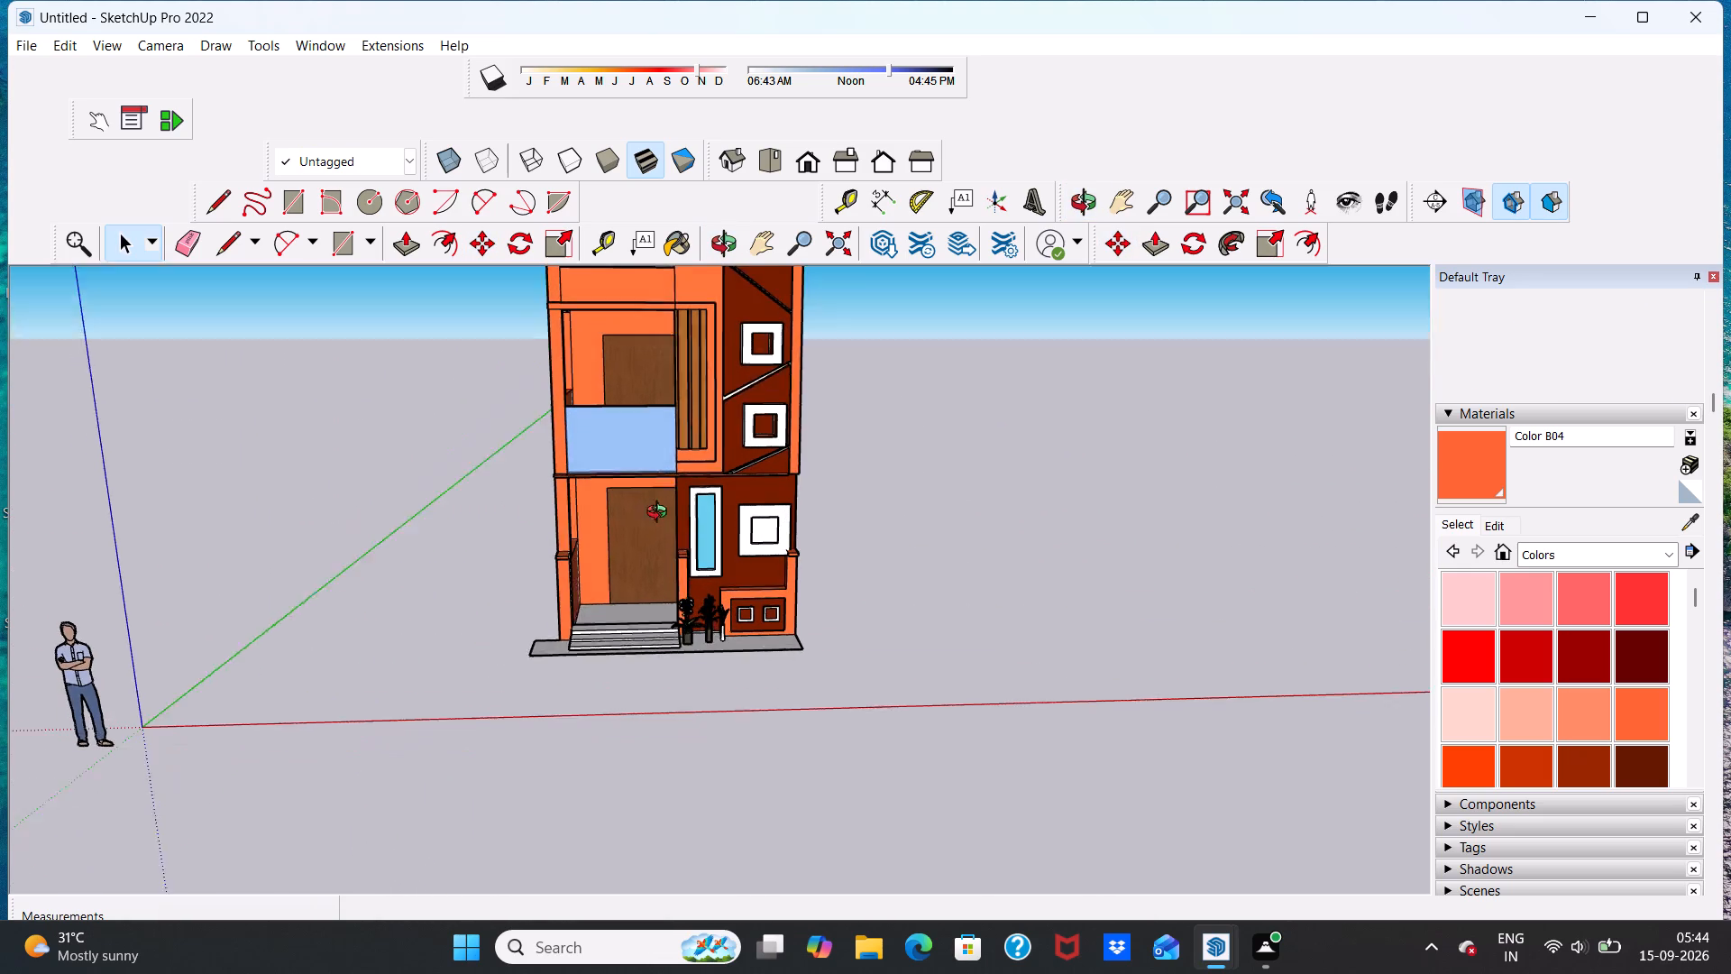
middle_drag(661, 514, 656, 509)
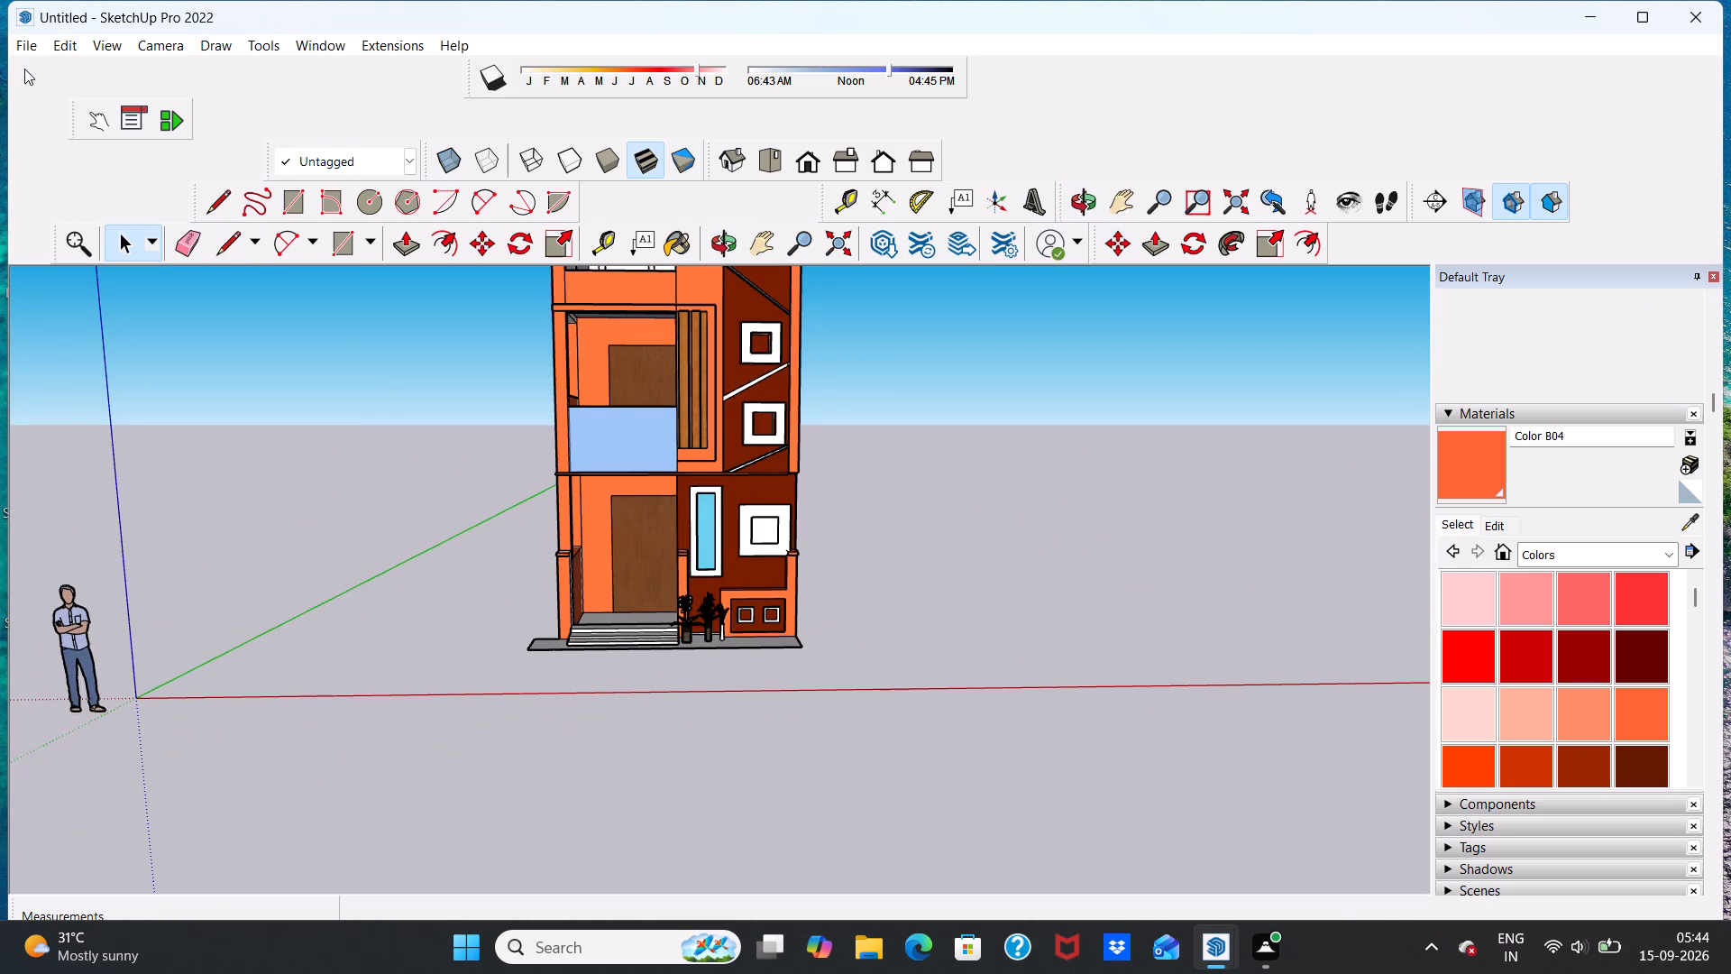
click(33, 41)
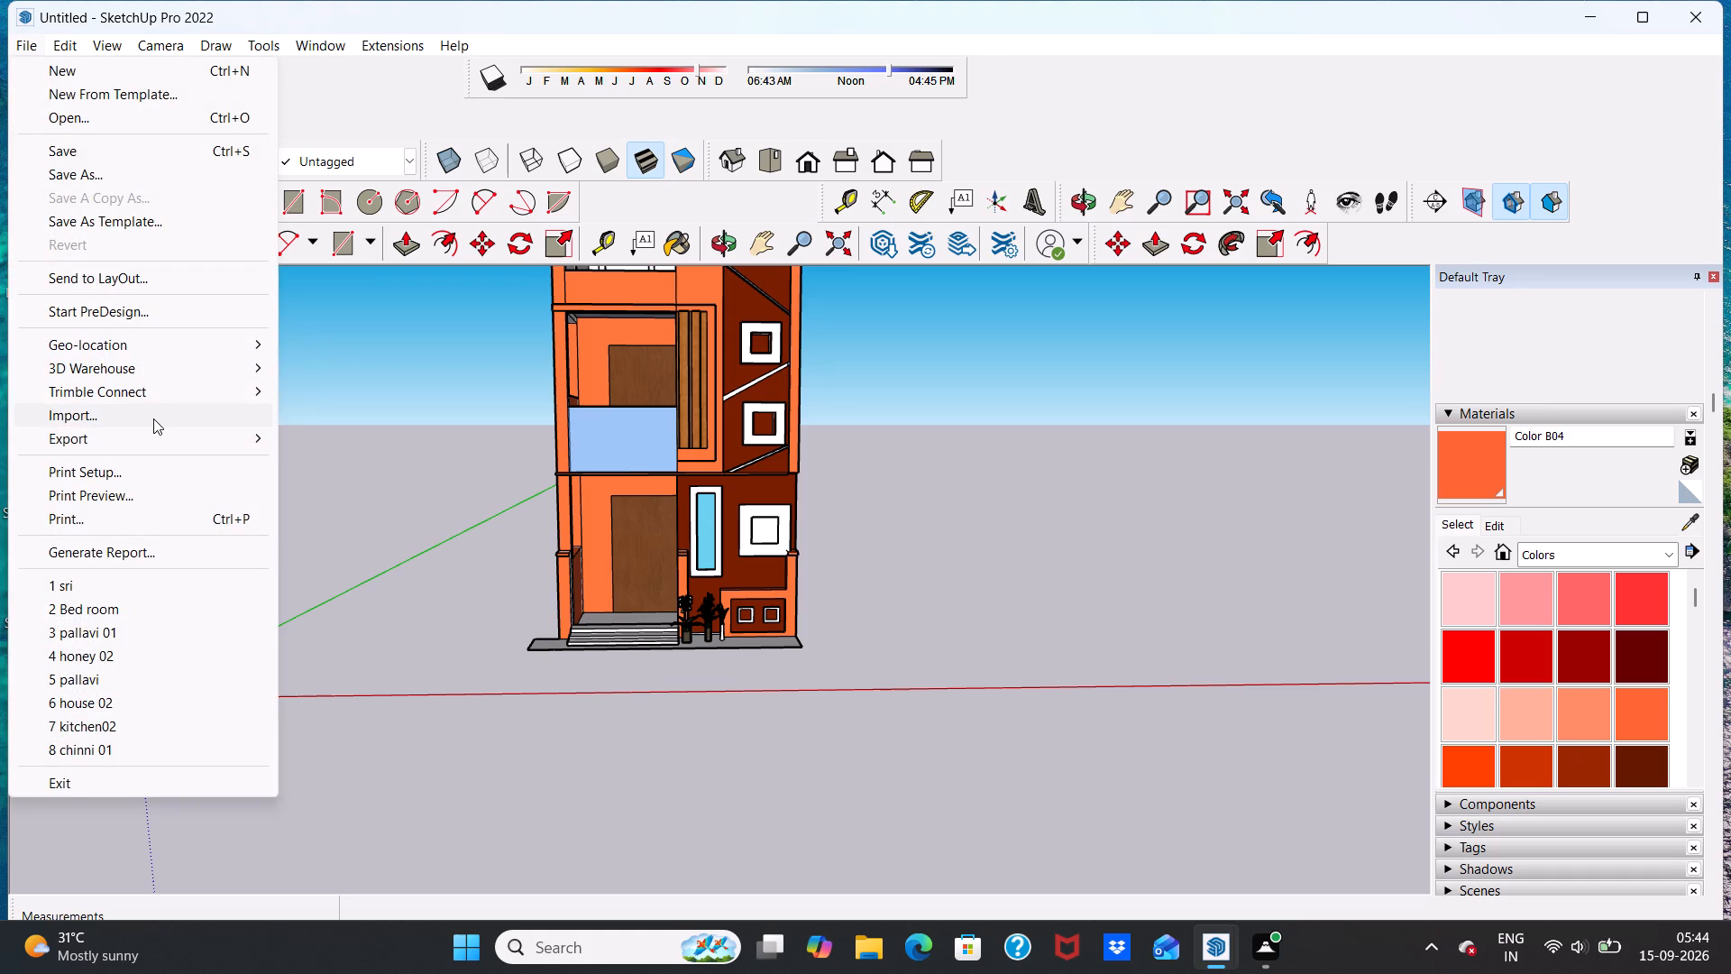
click(154, 418)
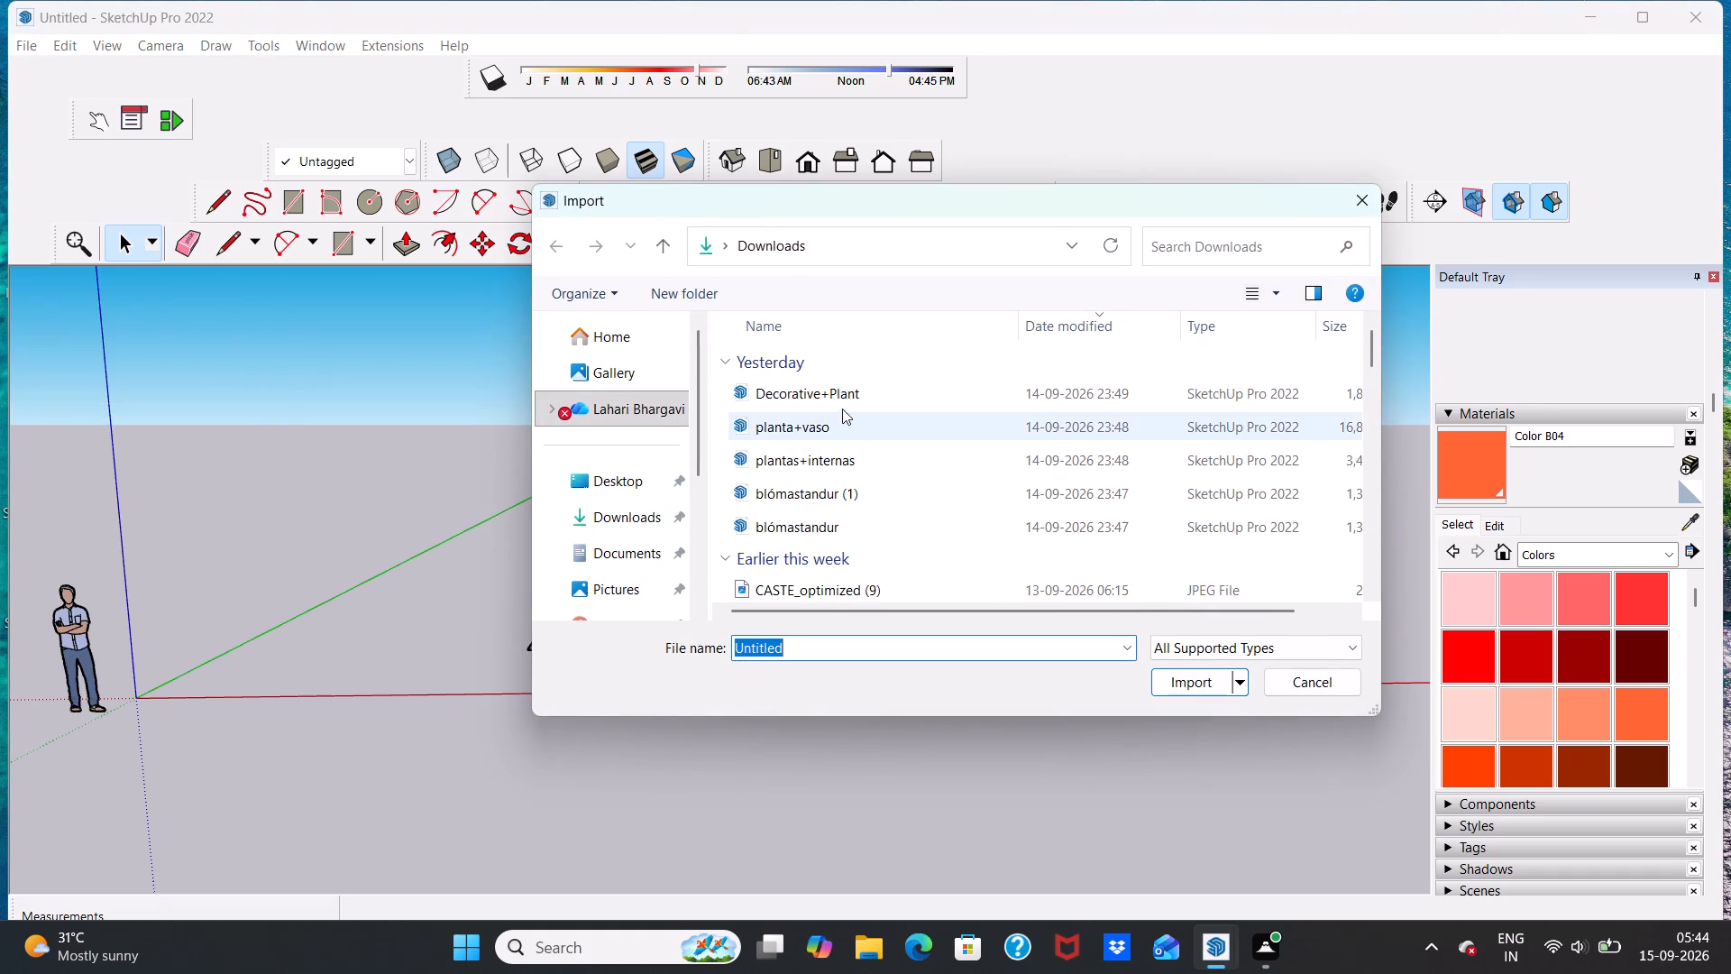
scroll(866, 495, down, 6)
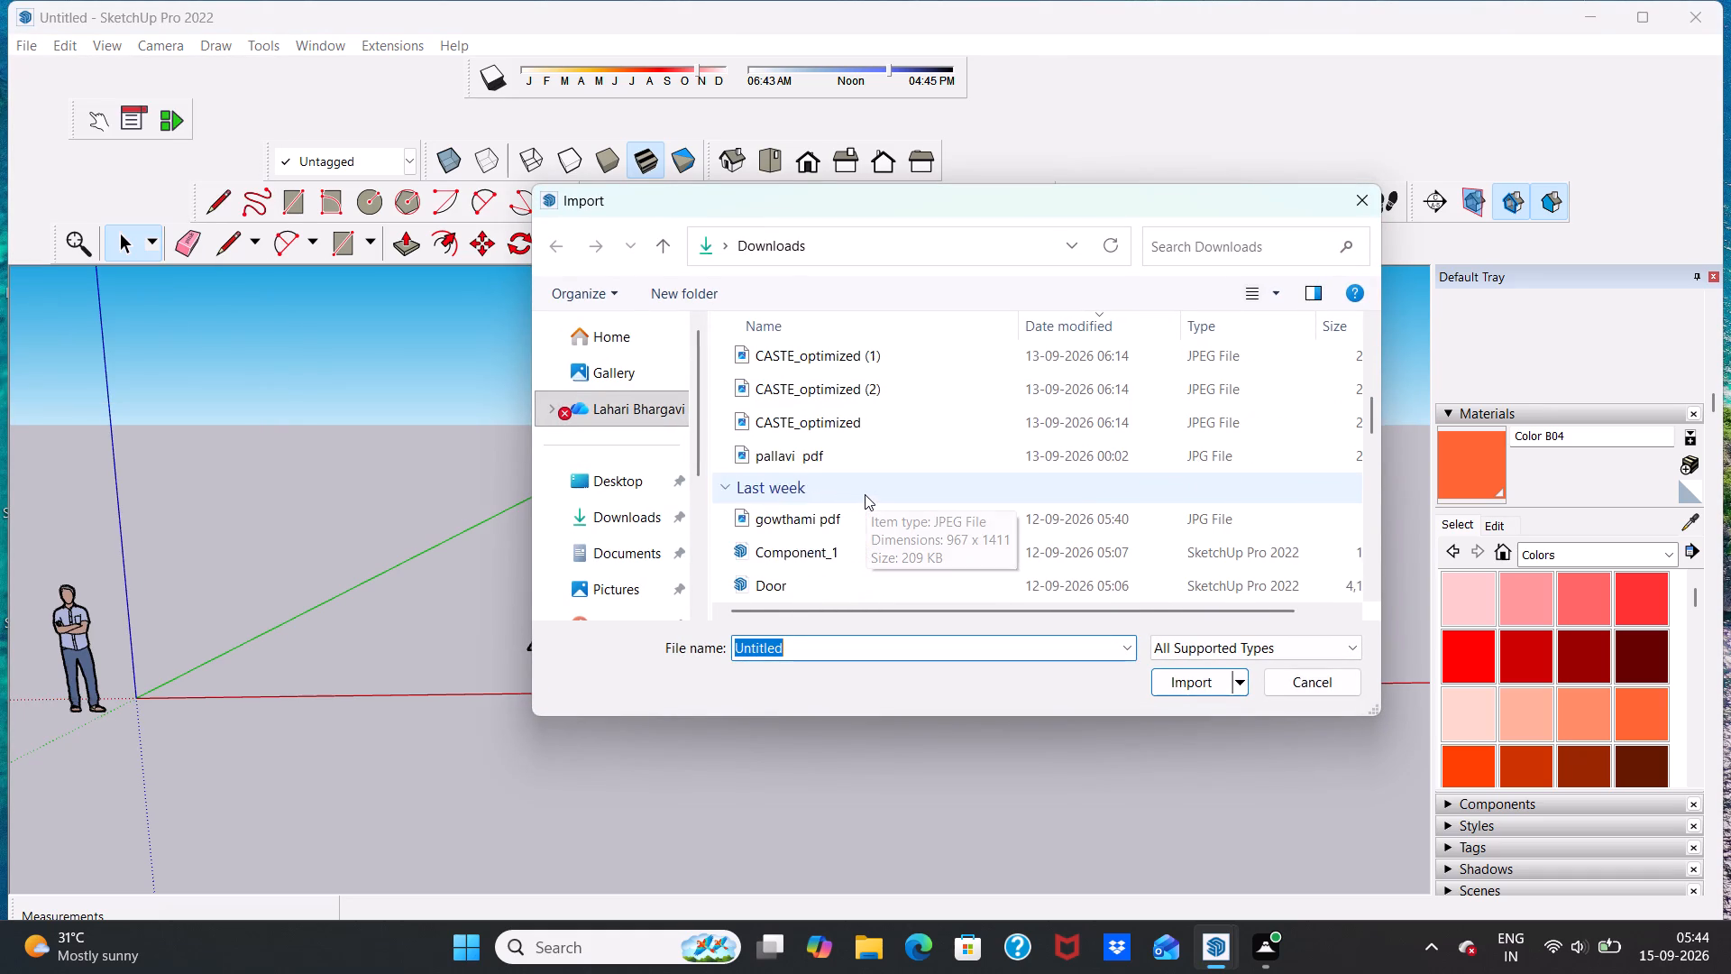
scroll(856, 503, down, 3)
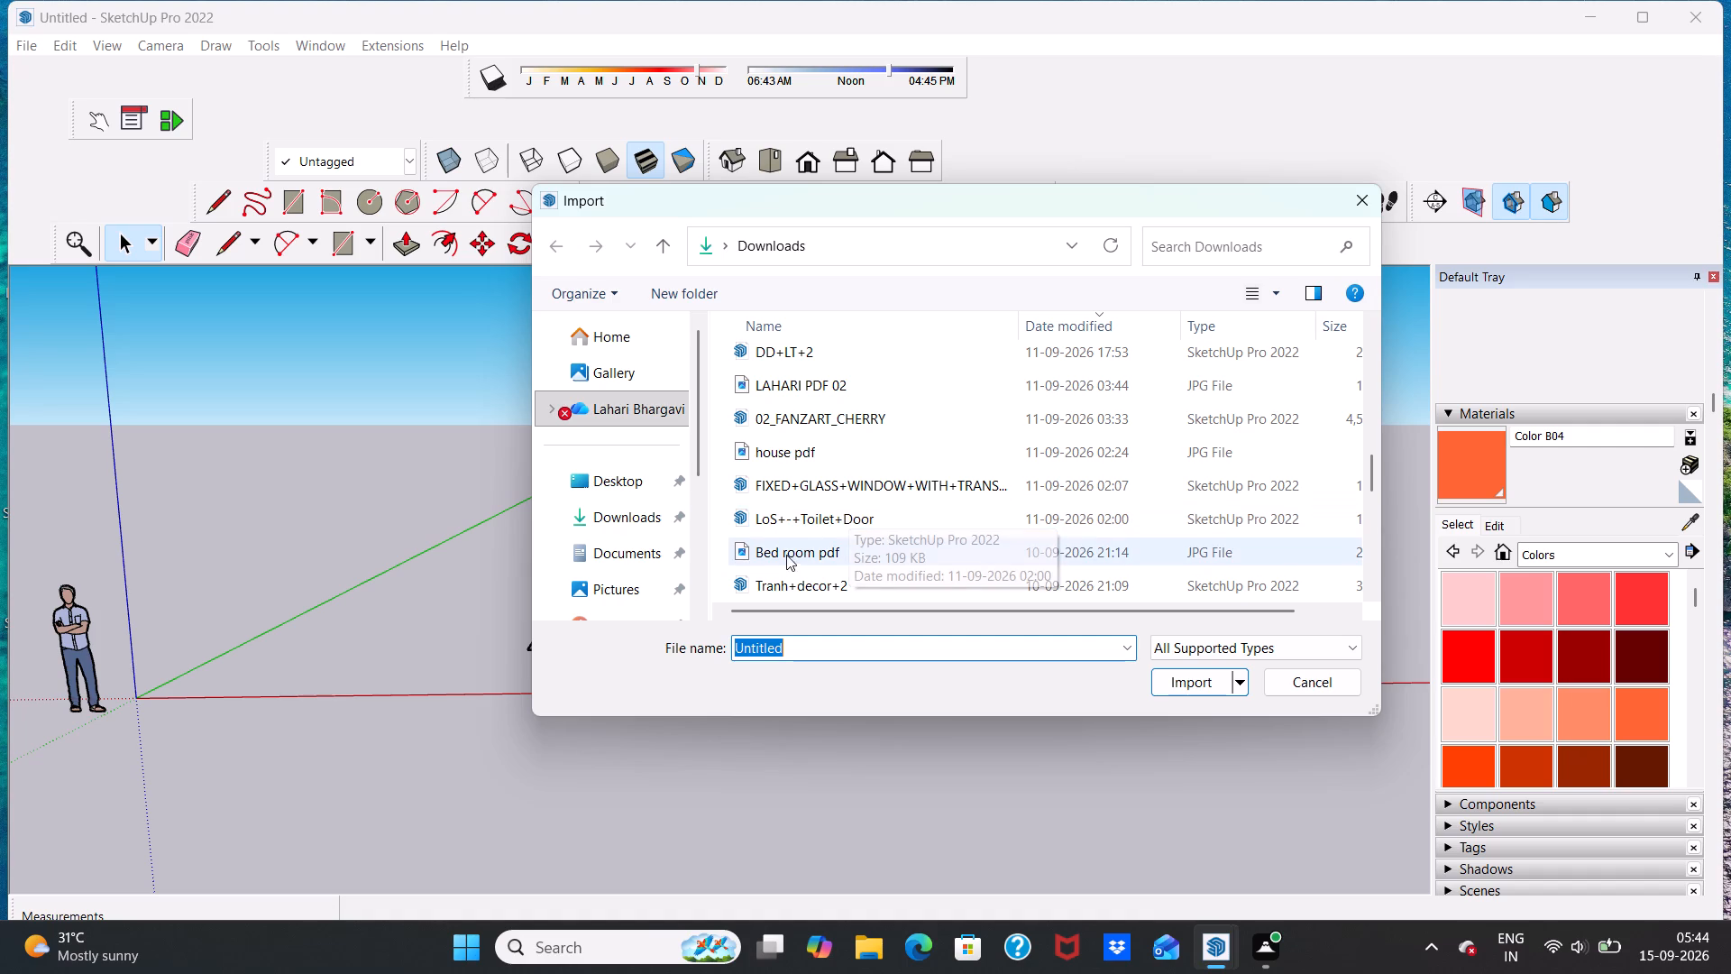
scroll(792, 564, down, 2)
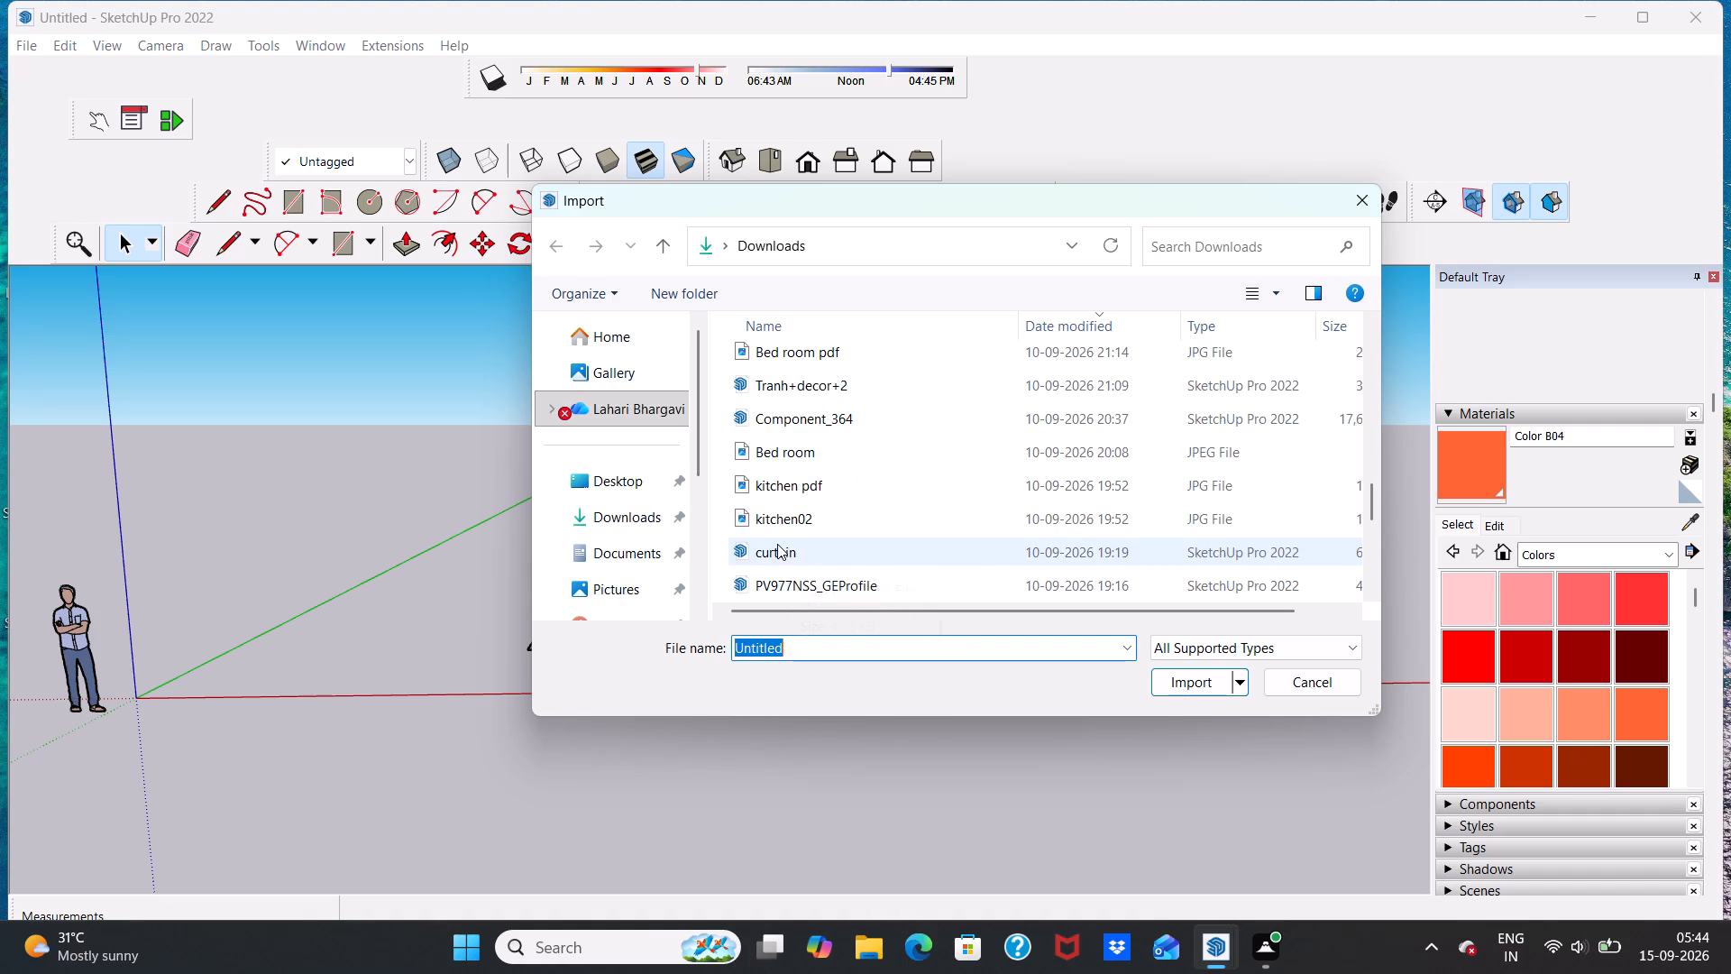
scroll(783, 538, down, 1)
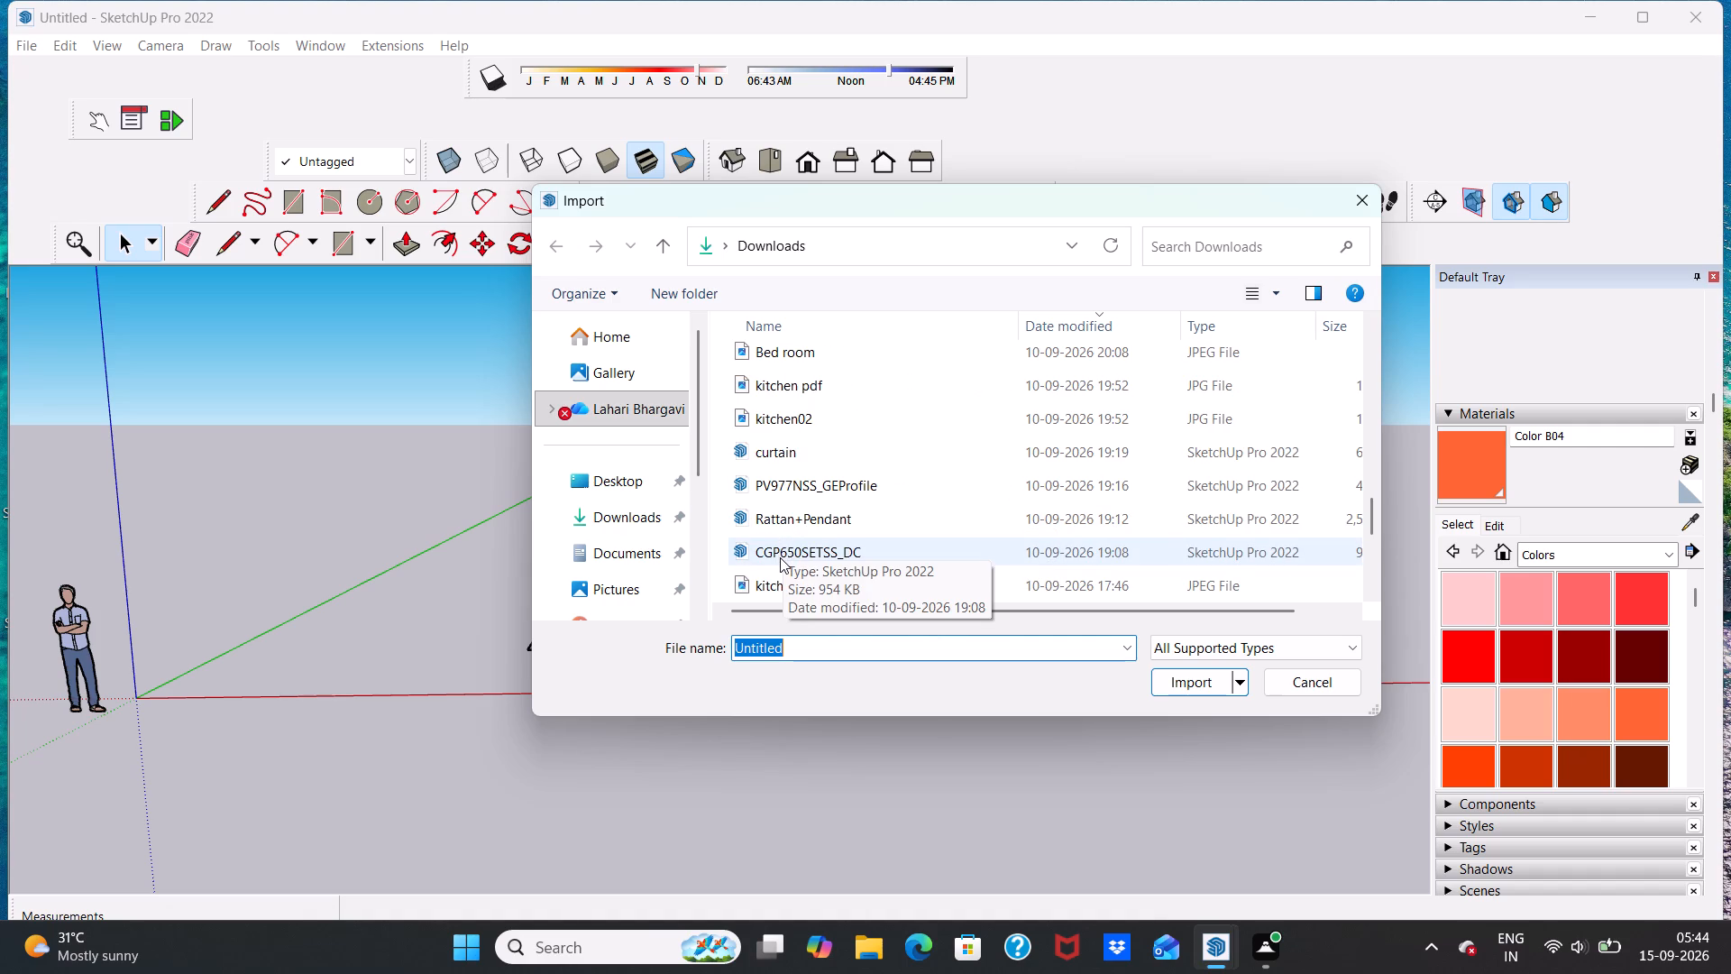
scroll(780, 557, down, 1)
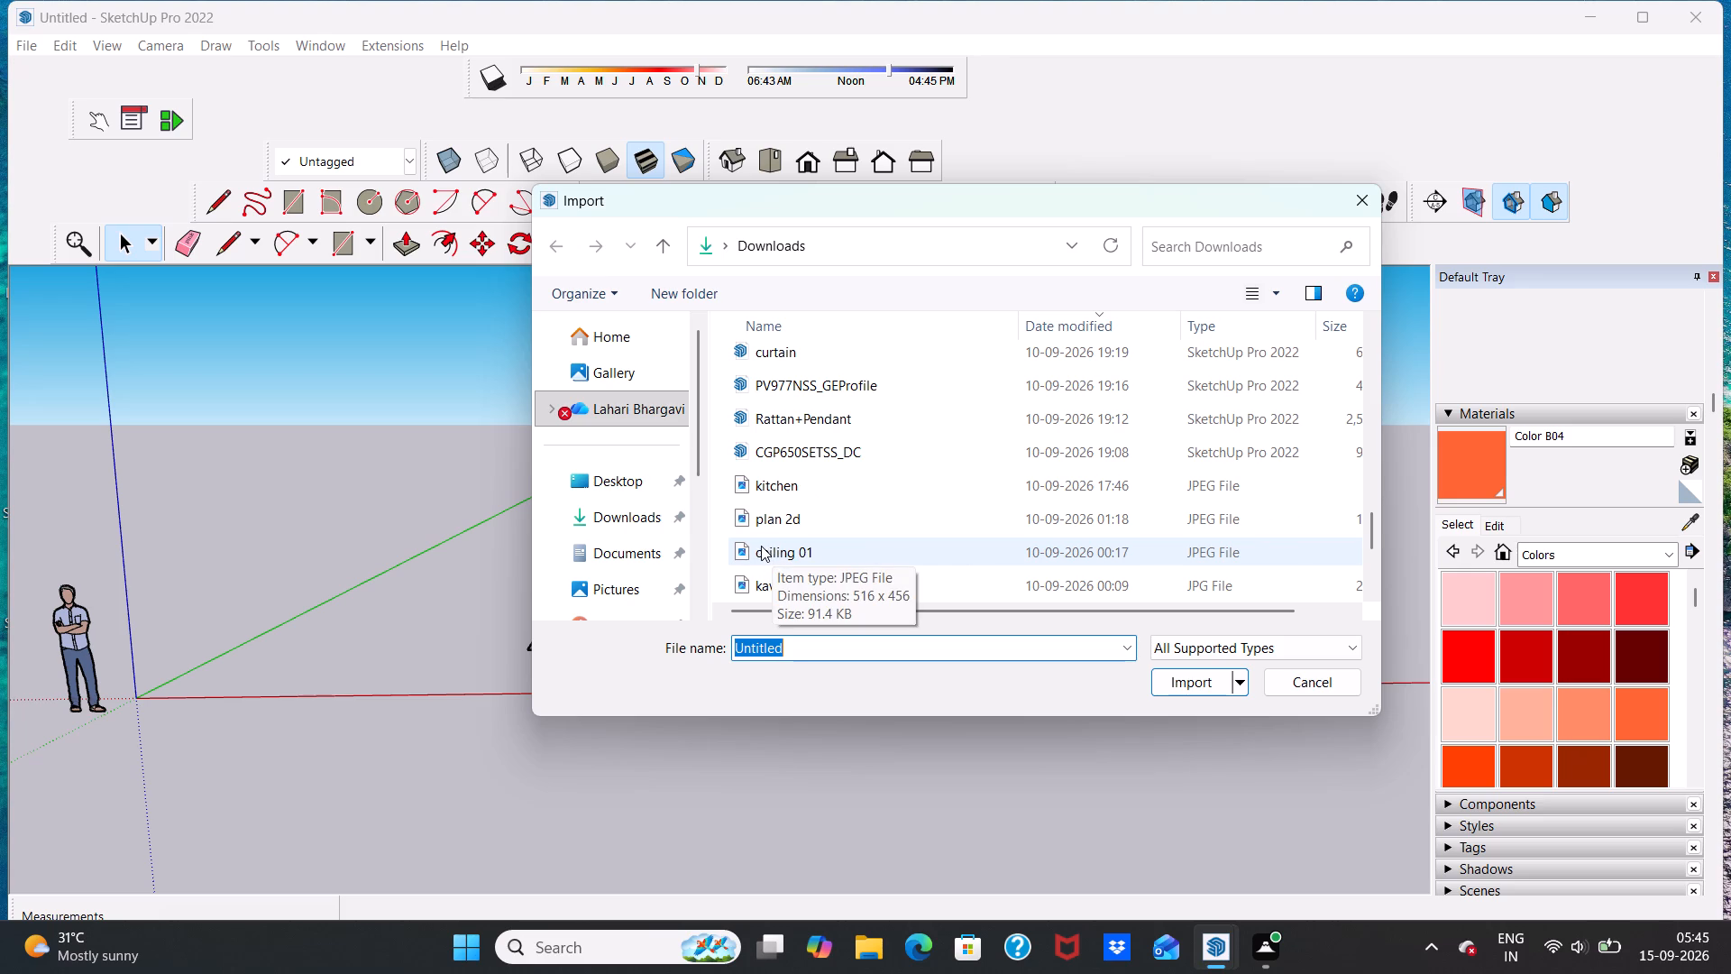
scroll(781, 532, down, 2)
scroll(801, 538, up, 3)
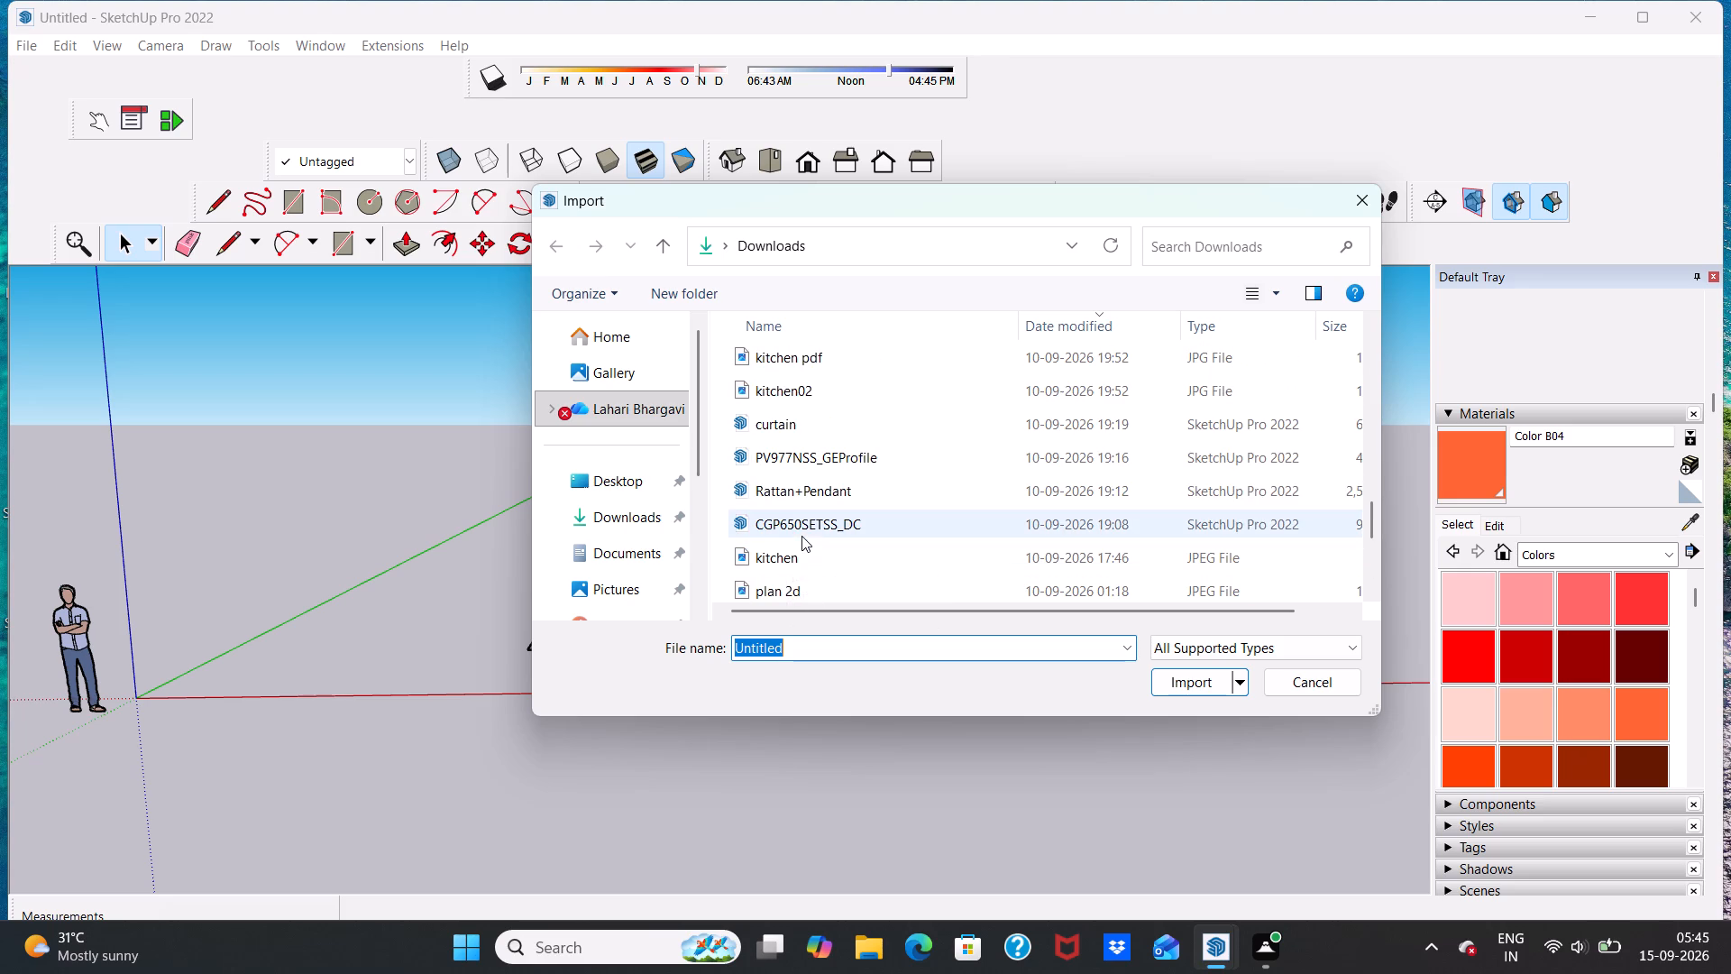
scroll(807, 532, down, 1)
scroll(807, 527, up, 4)
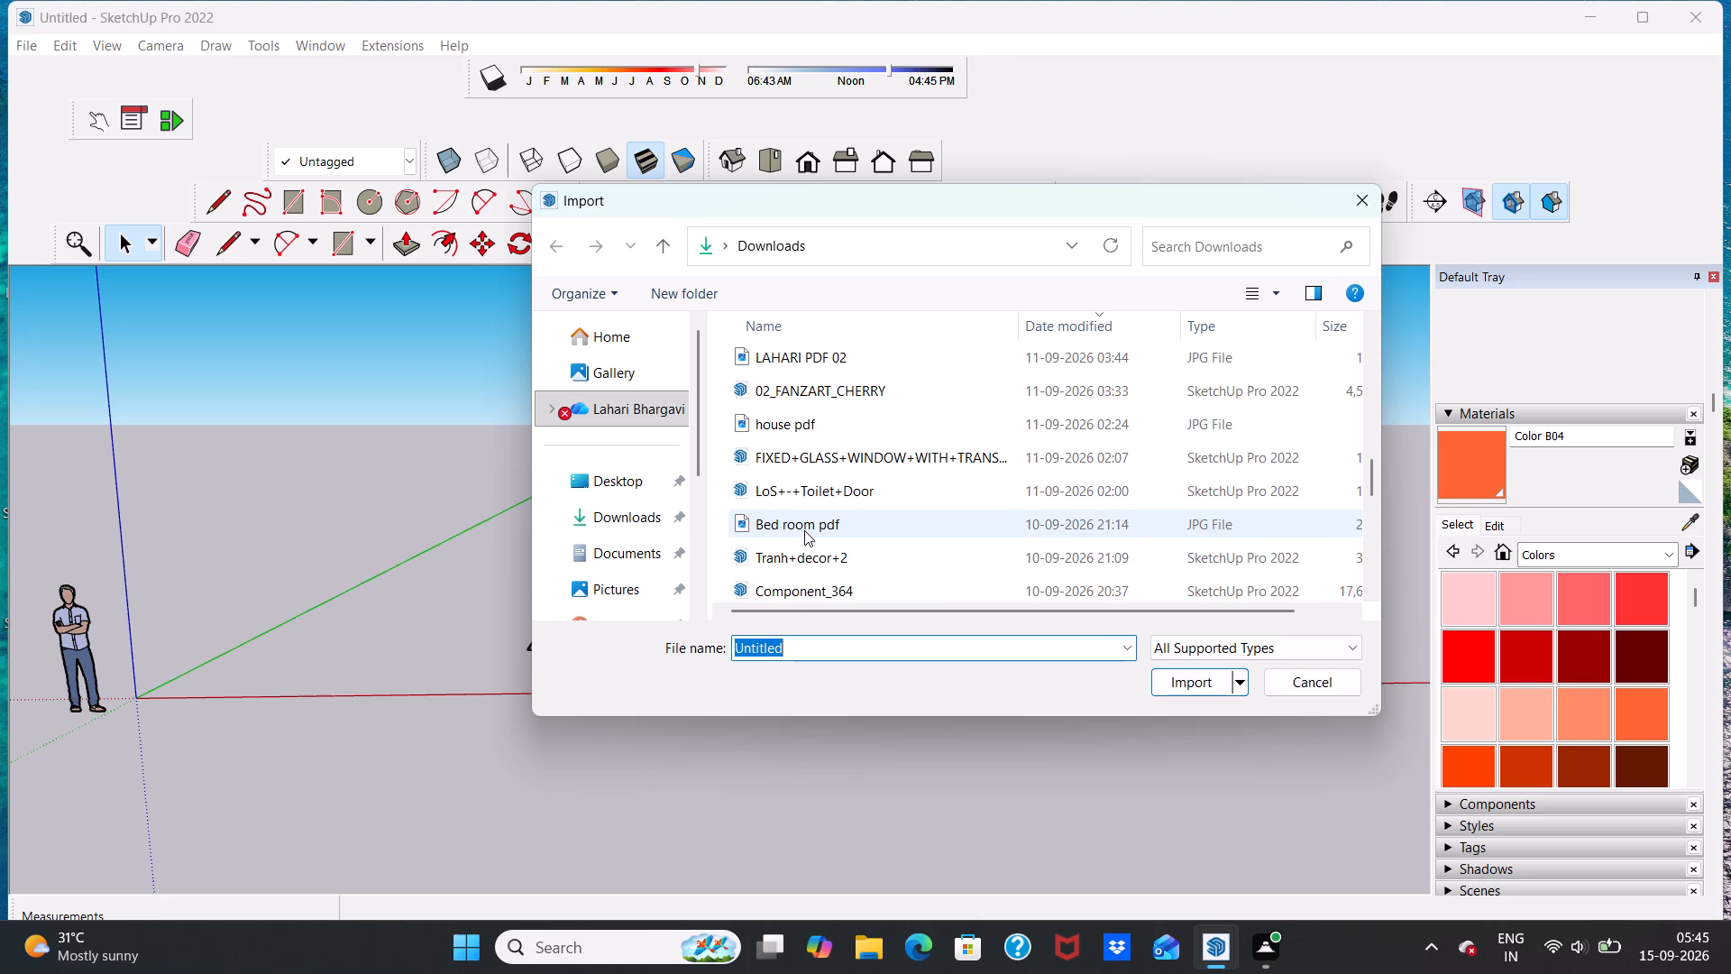
scroll(804, 530, up, 3)
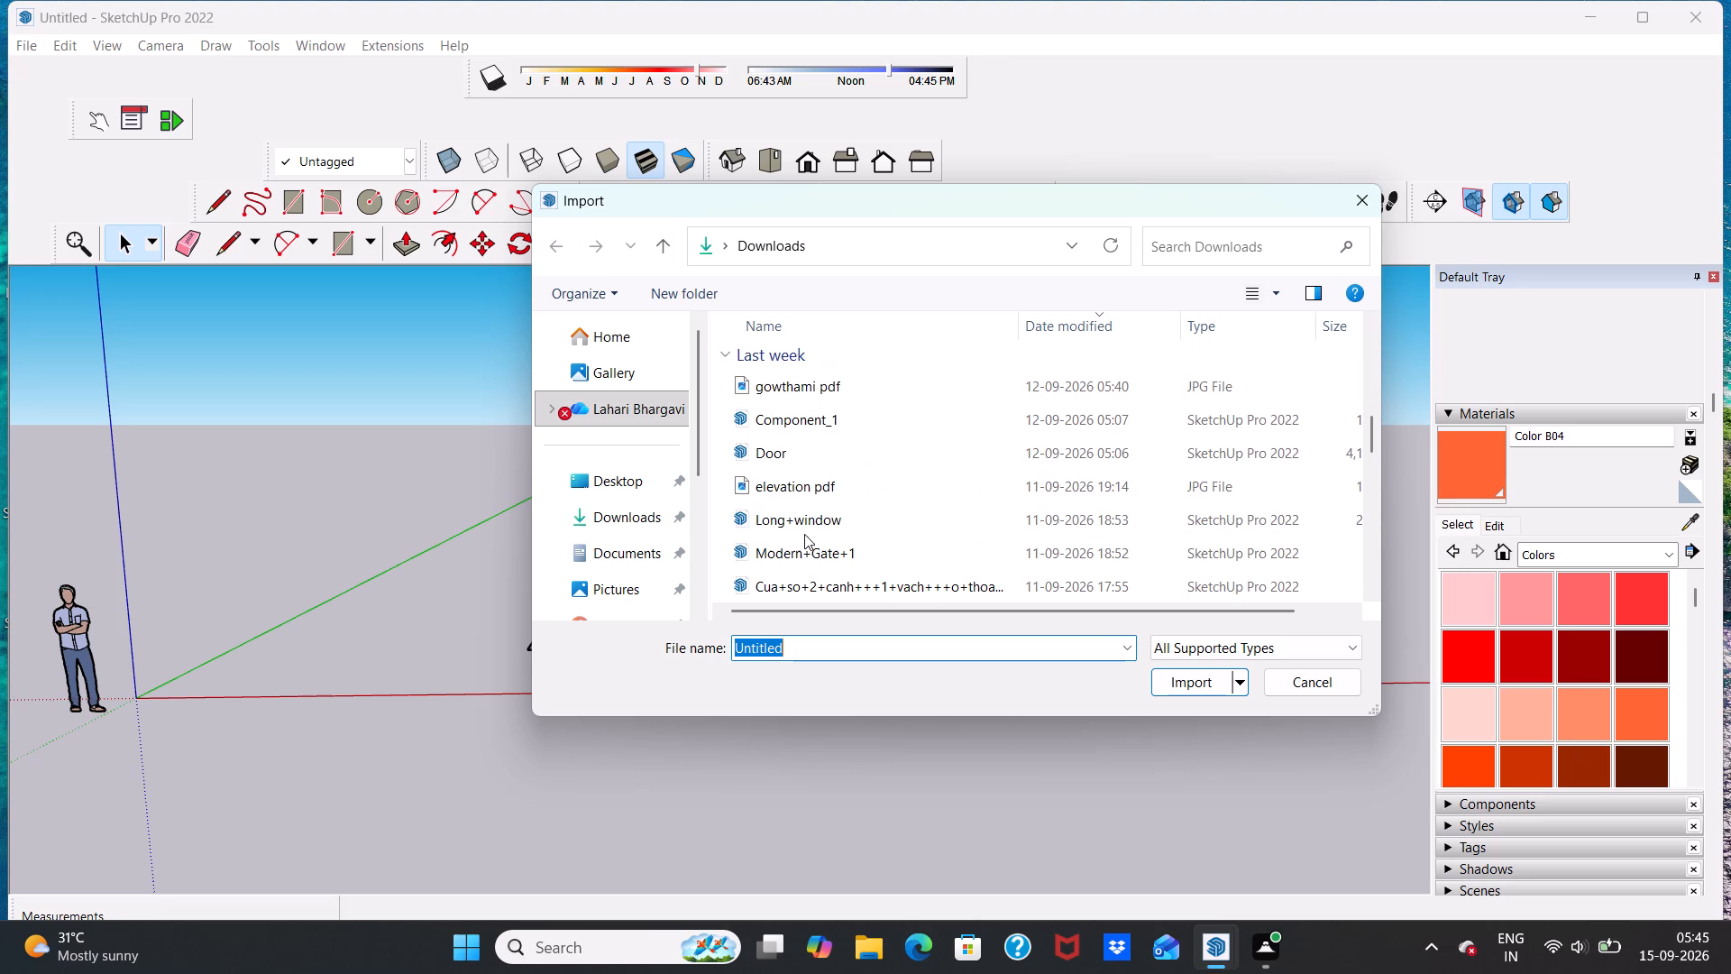
scroll(800, 535, up, 1)
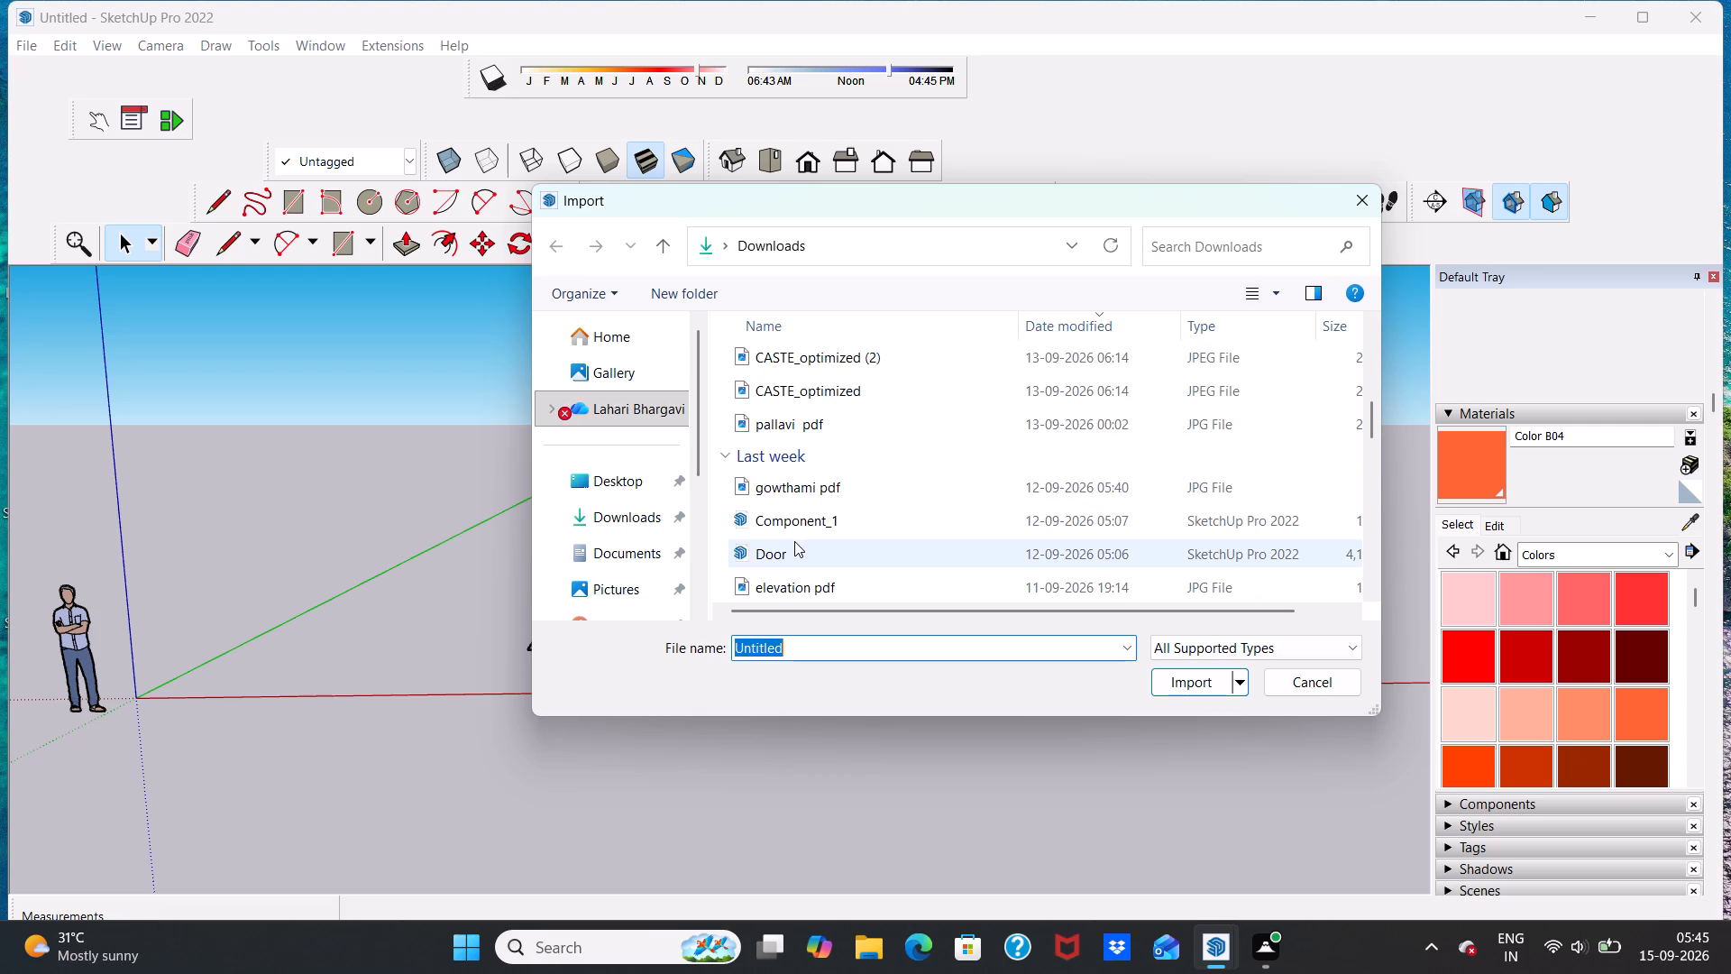
scroll(791, 540, up, 3)
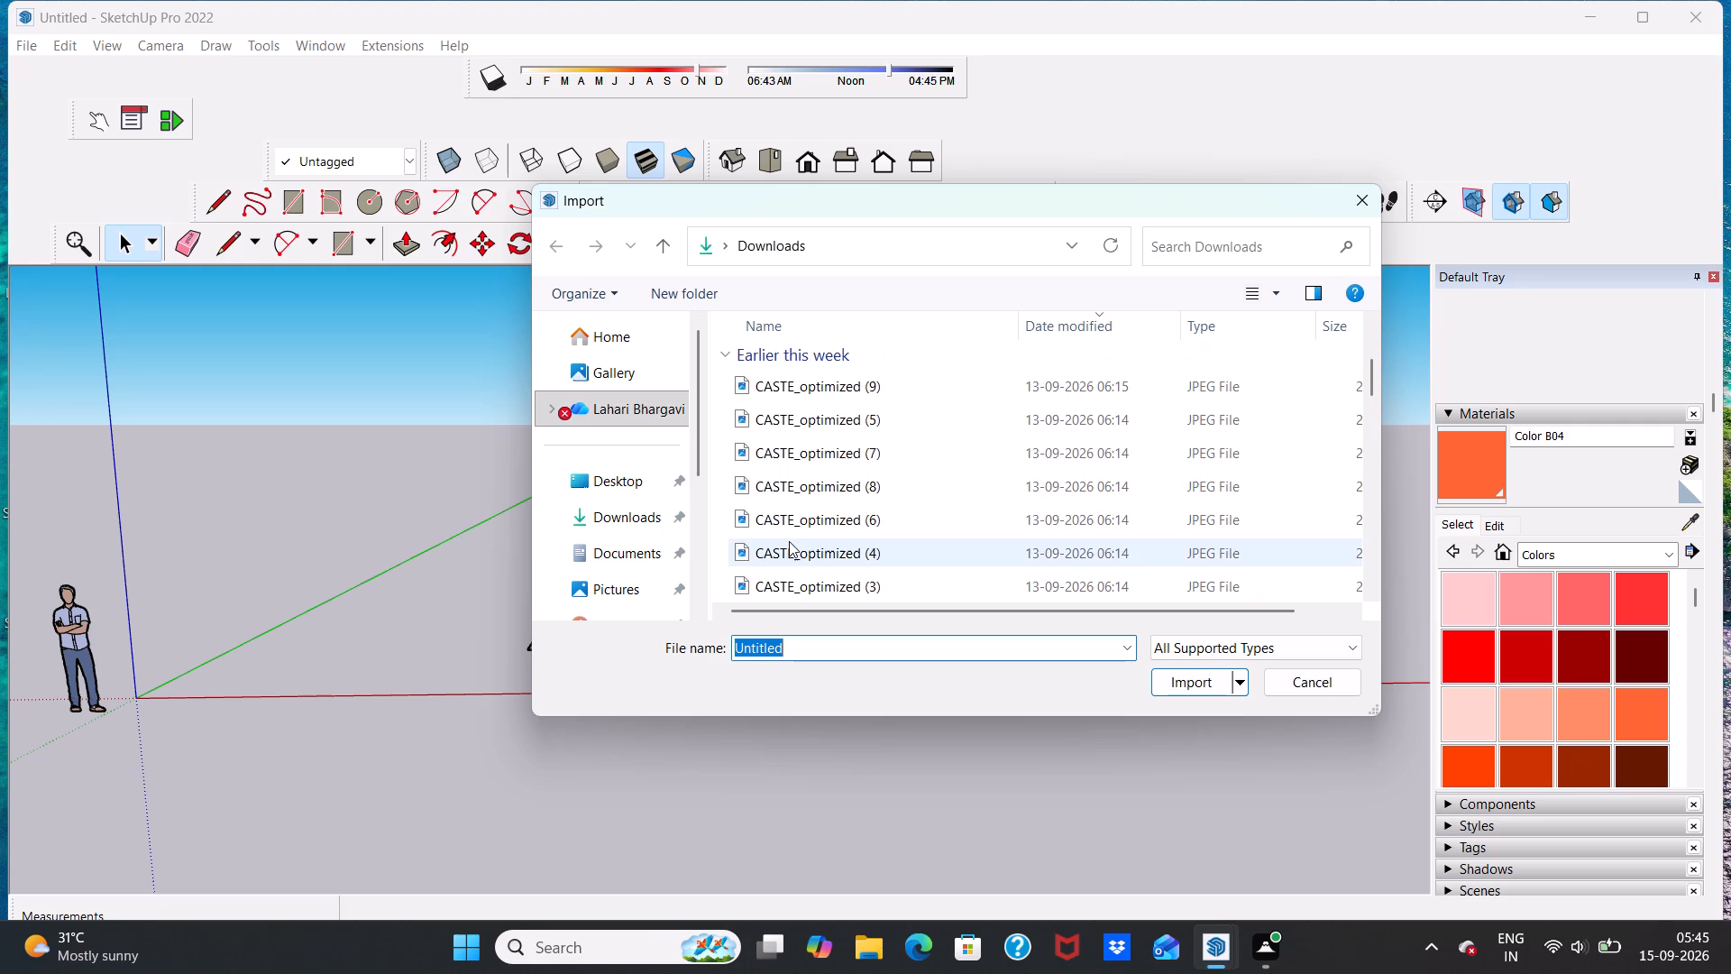
scroll(789, 541, up, 2)
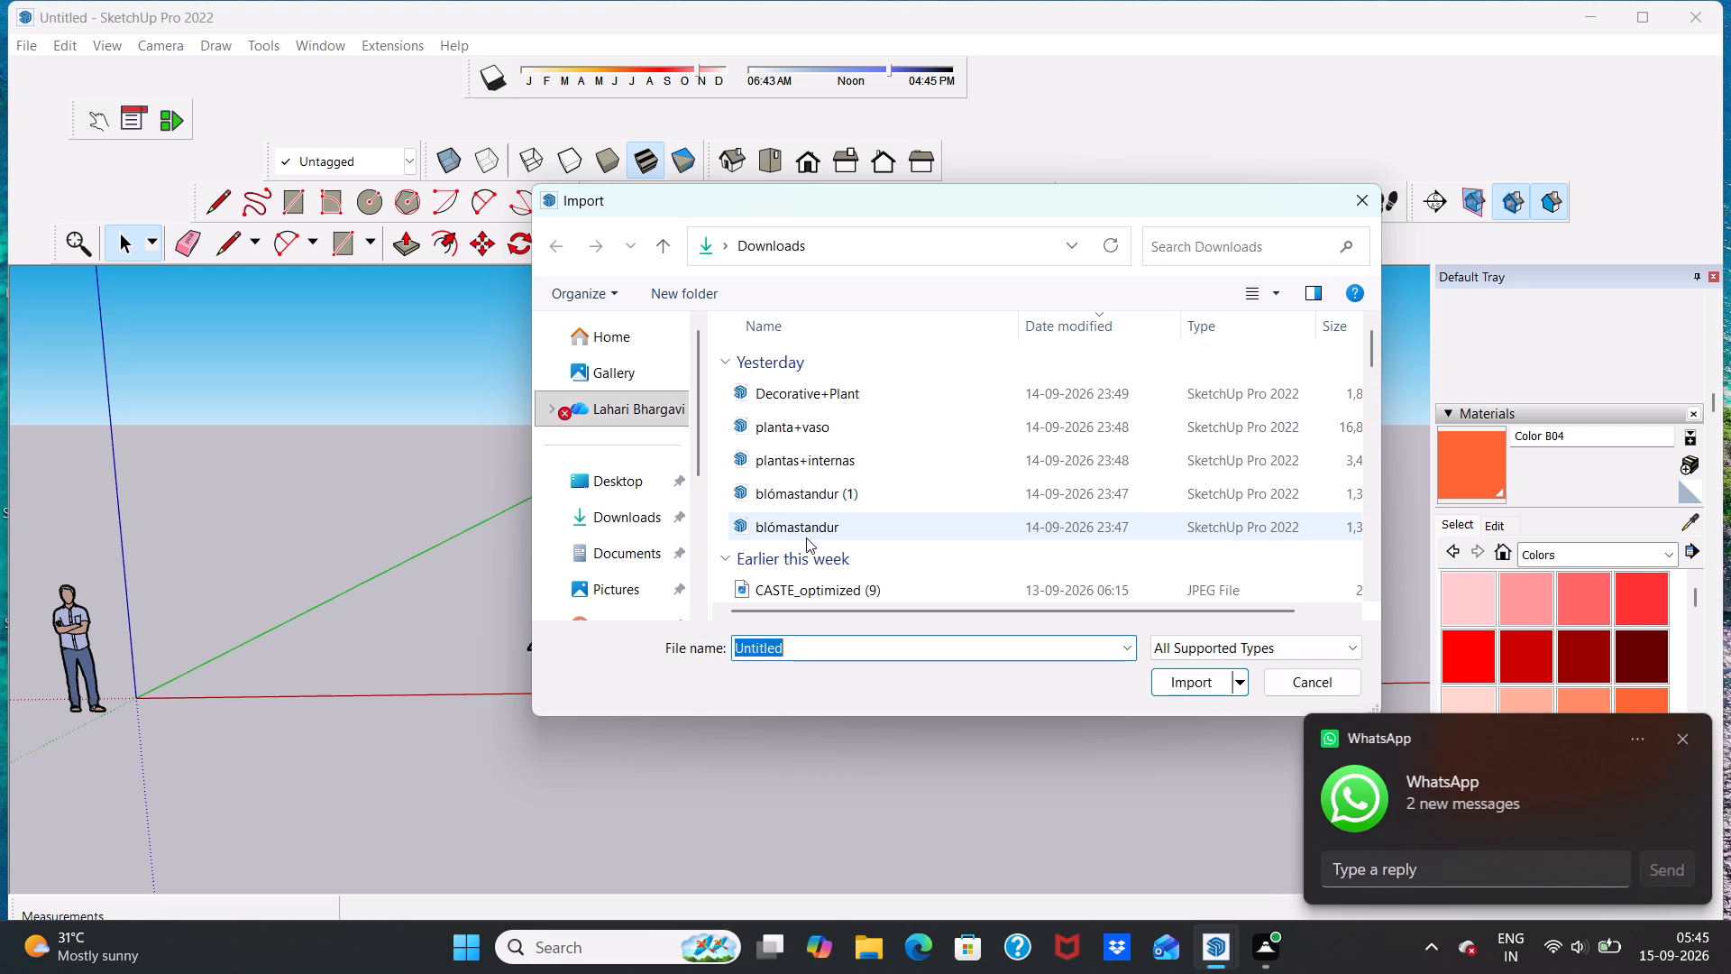
Import the blómastandur (1) model and place it on the open ground between the person figure and the house.
click(828, 496)
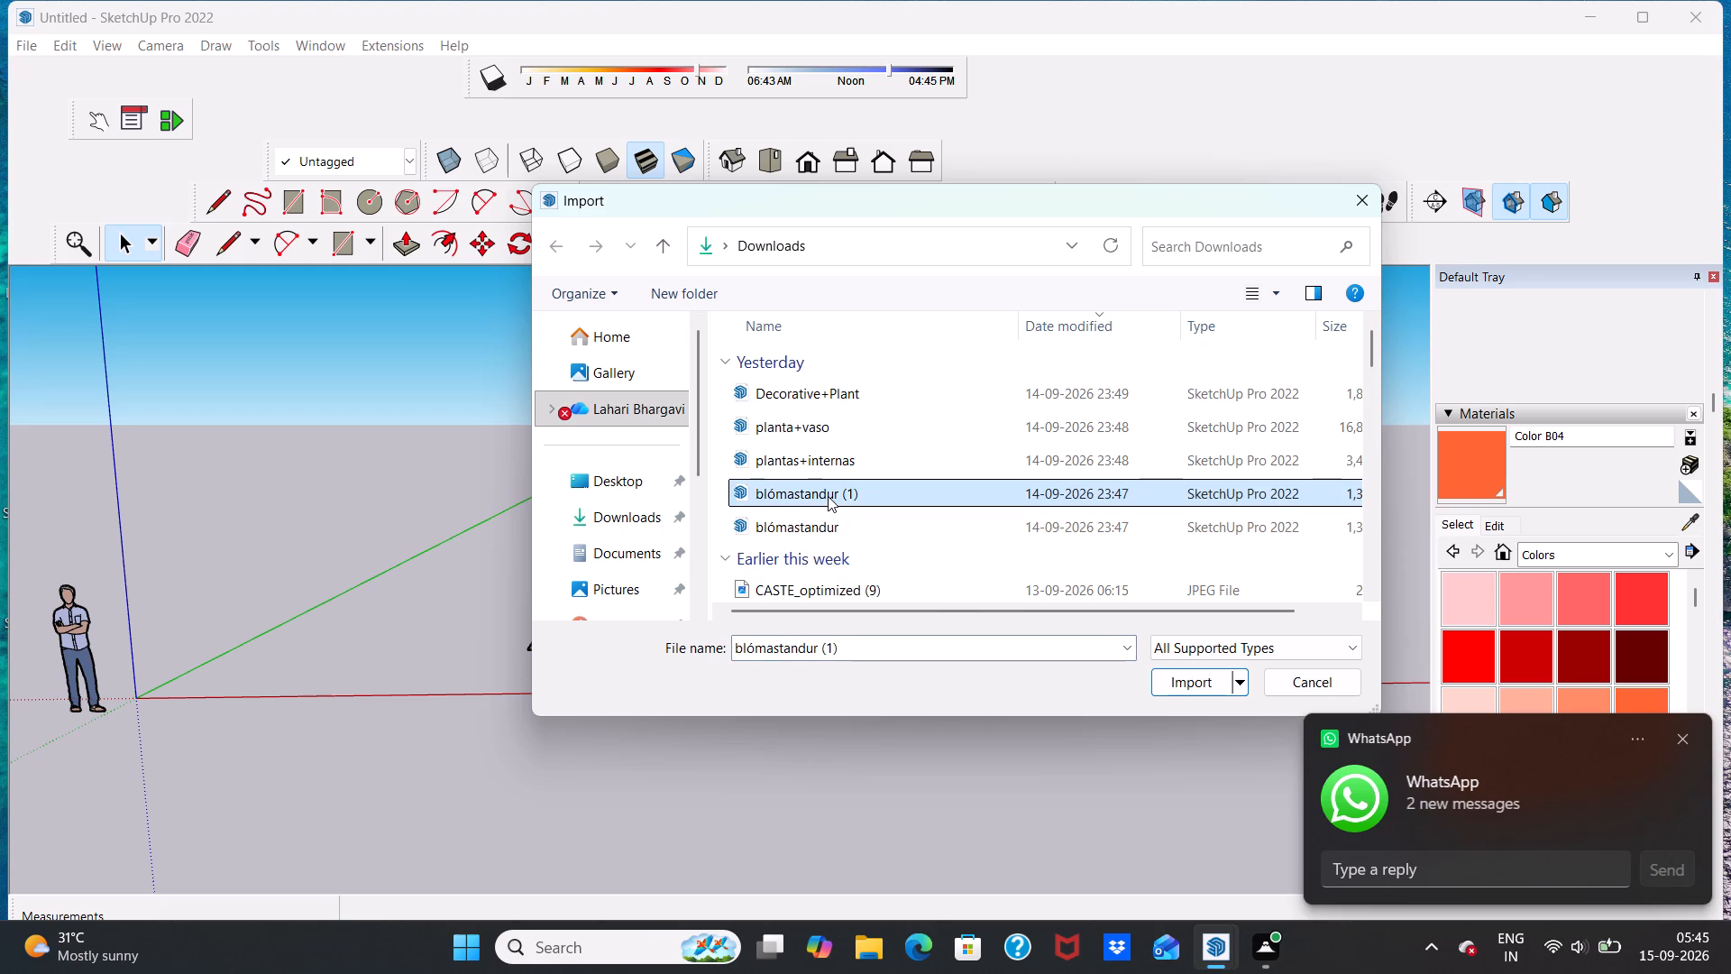
click(1186, 681)
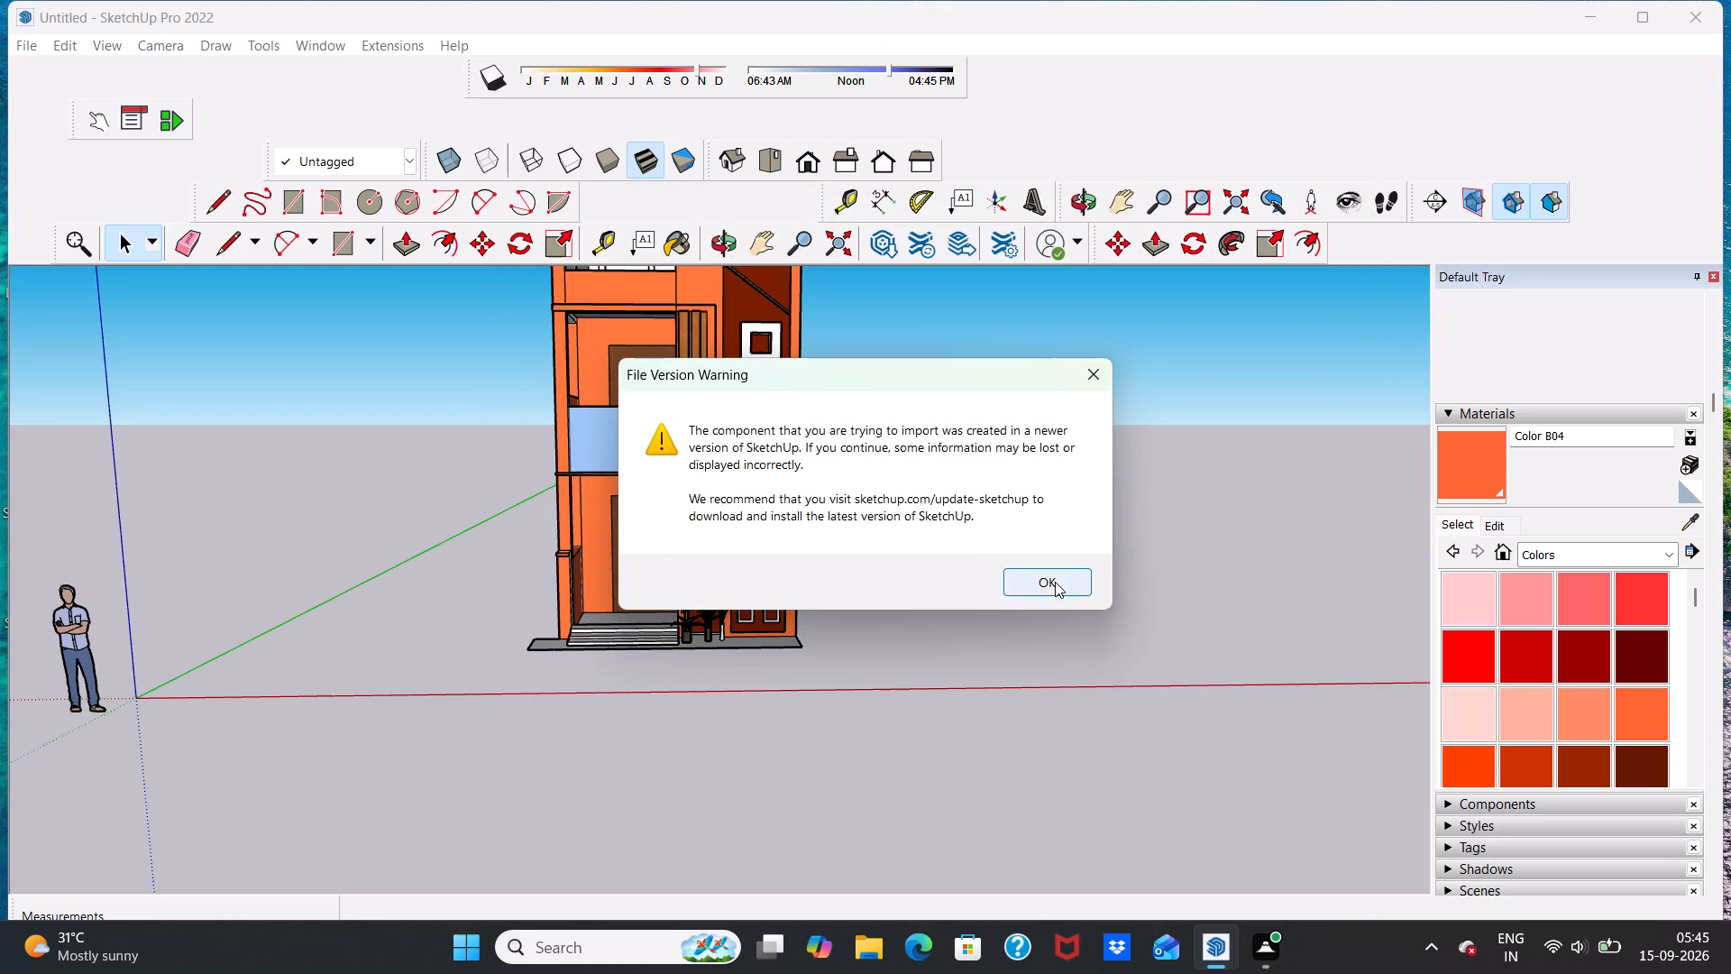
click(1055, 582)
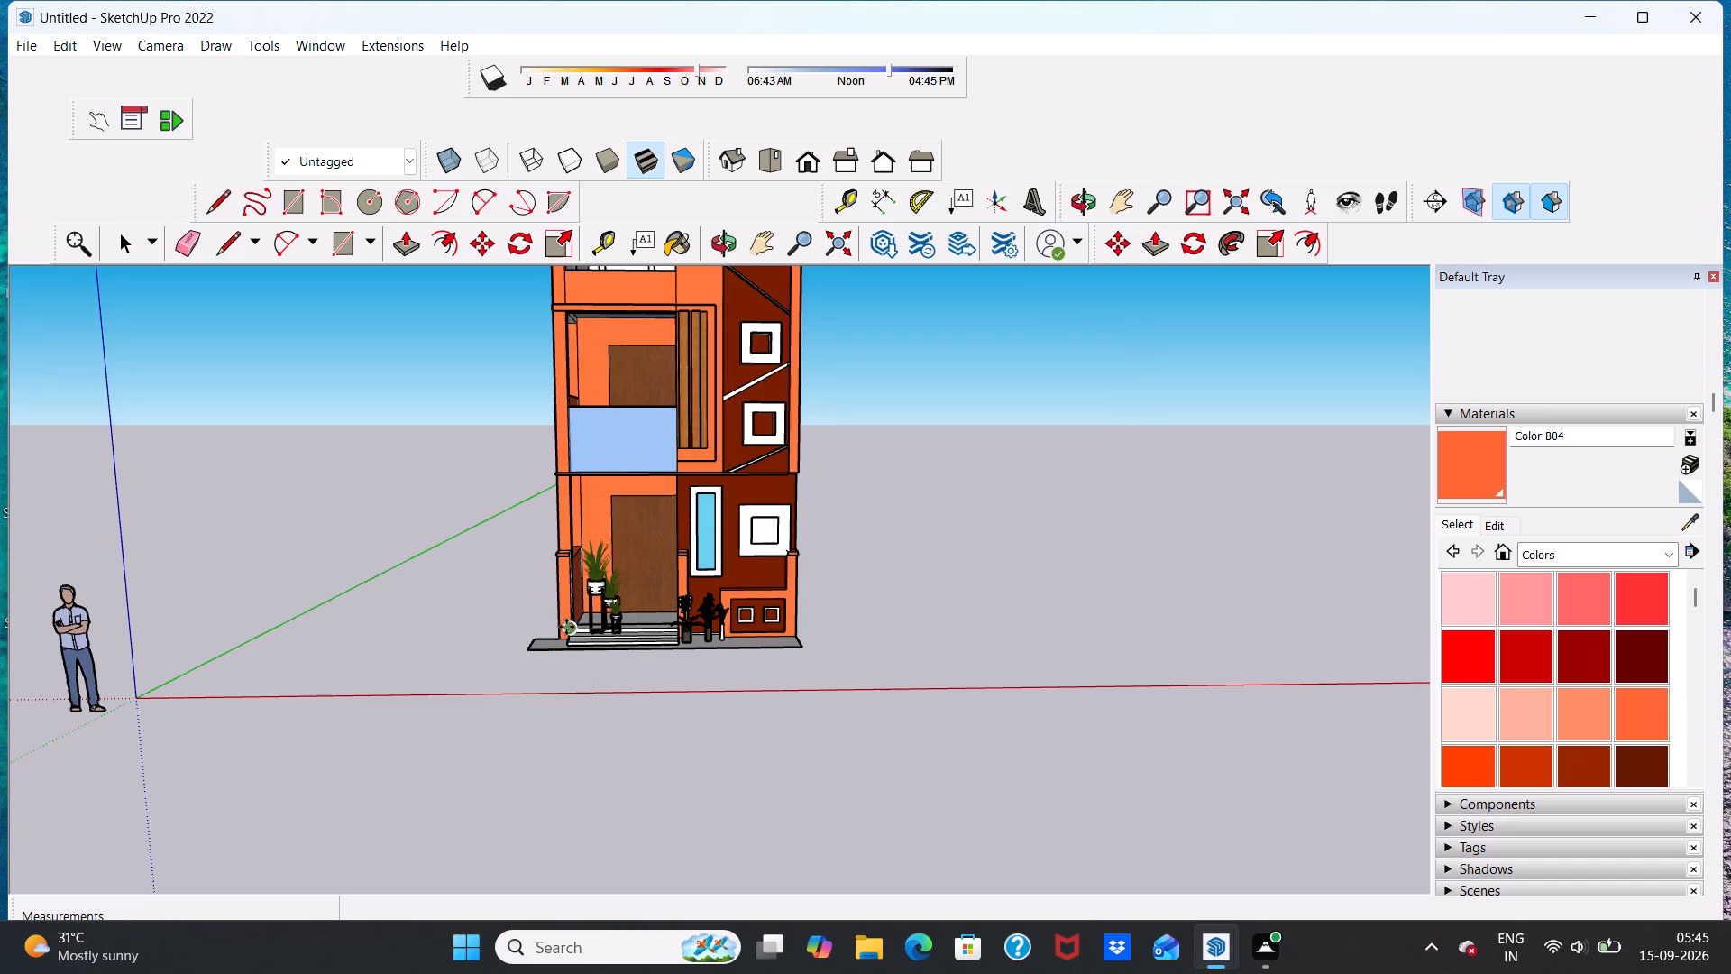
scroll(545, 636, up, 9)
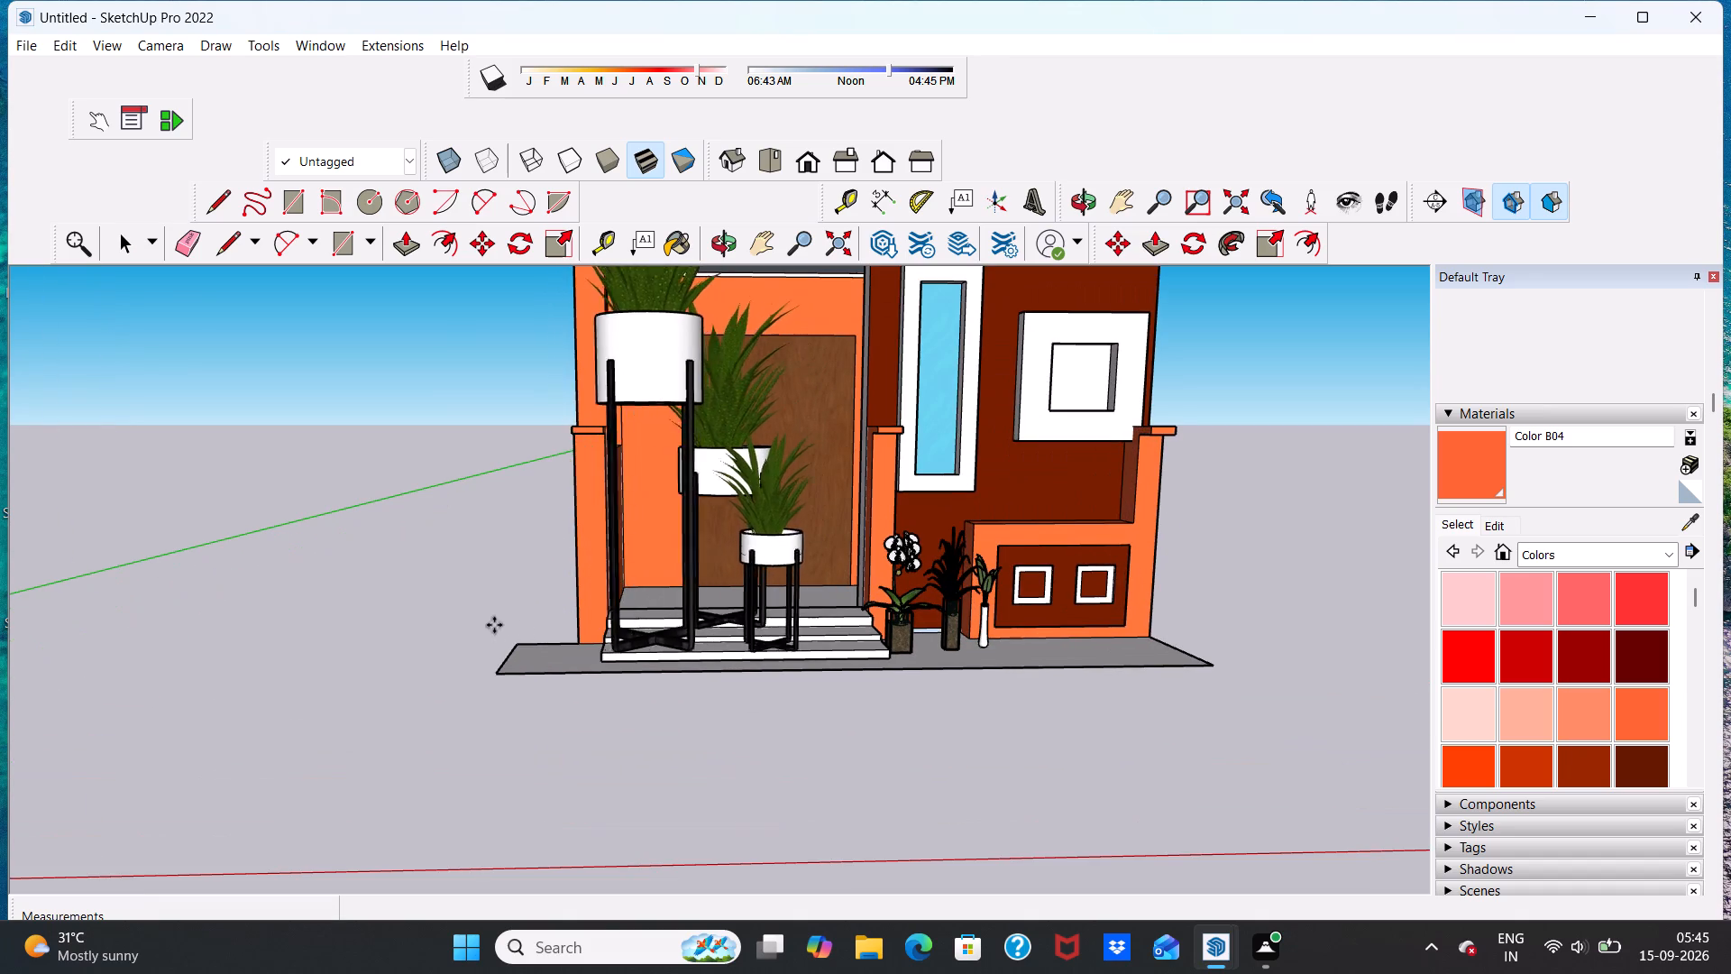
scroll(378, 626, down, 16)
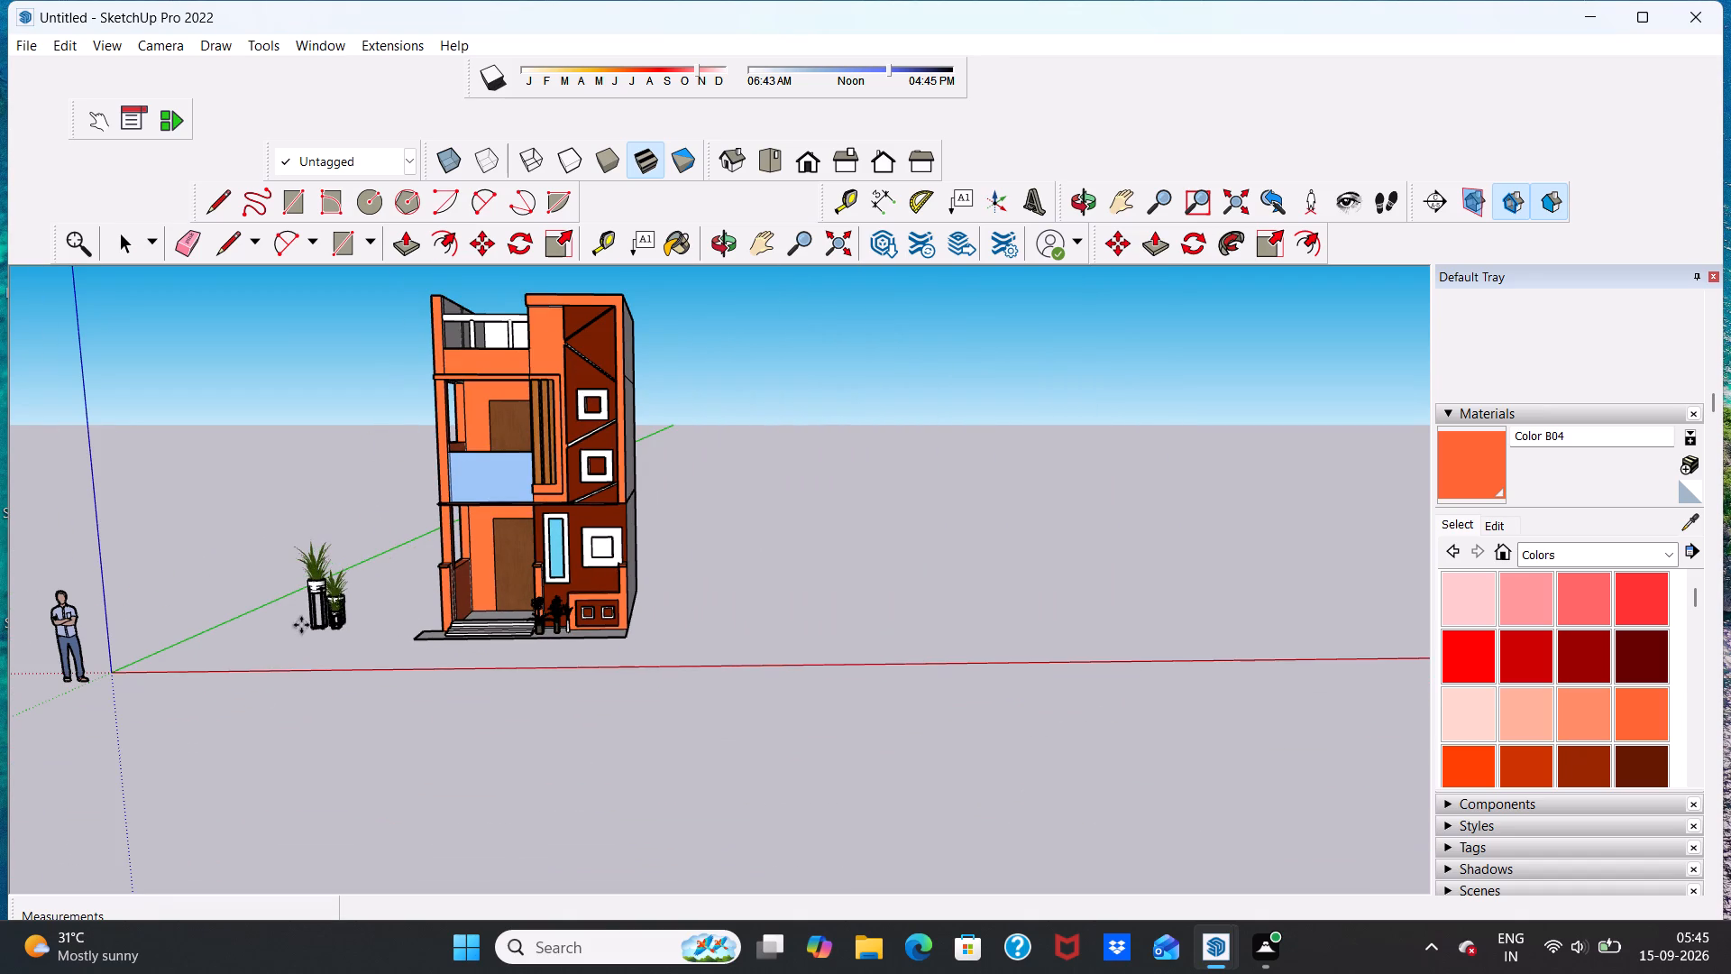
click(308, 630)
Scale the plant stands down along the green and blue axes to about 0.77 and 0.76.
scroll(360, 630, up, 7)
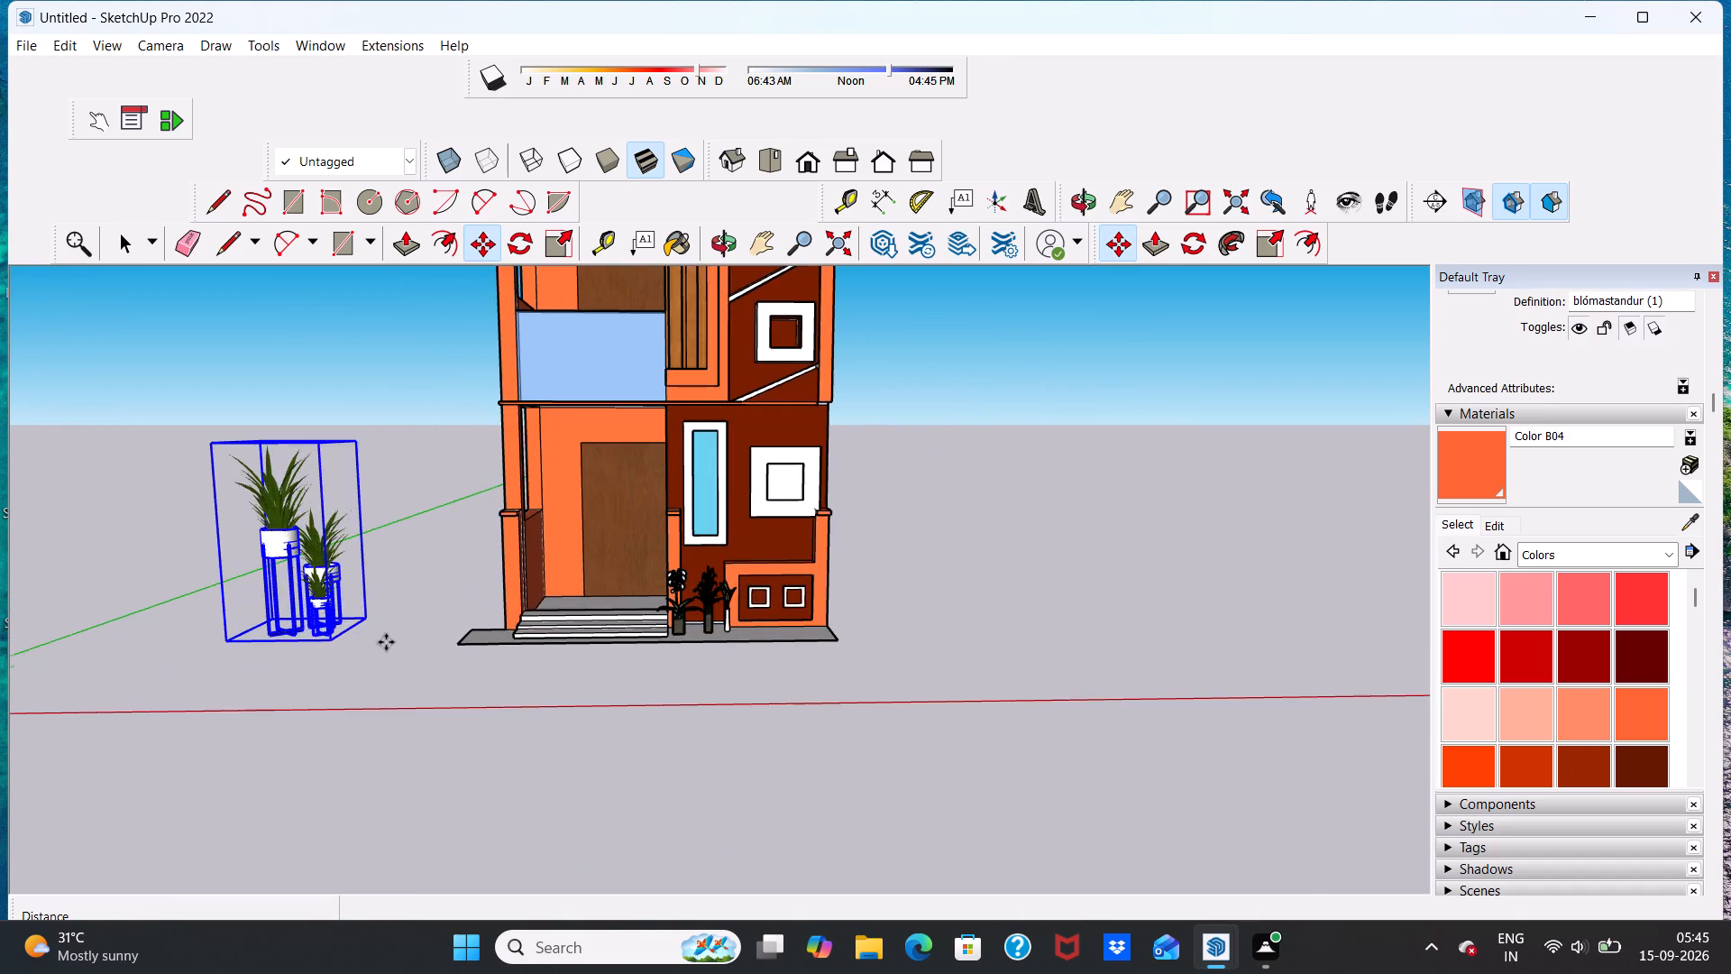
scroll(386, 642, down, 7)
middle_drag(398, 645, 529, 698)
middle_drag(481, 699, 447, 606)
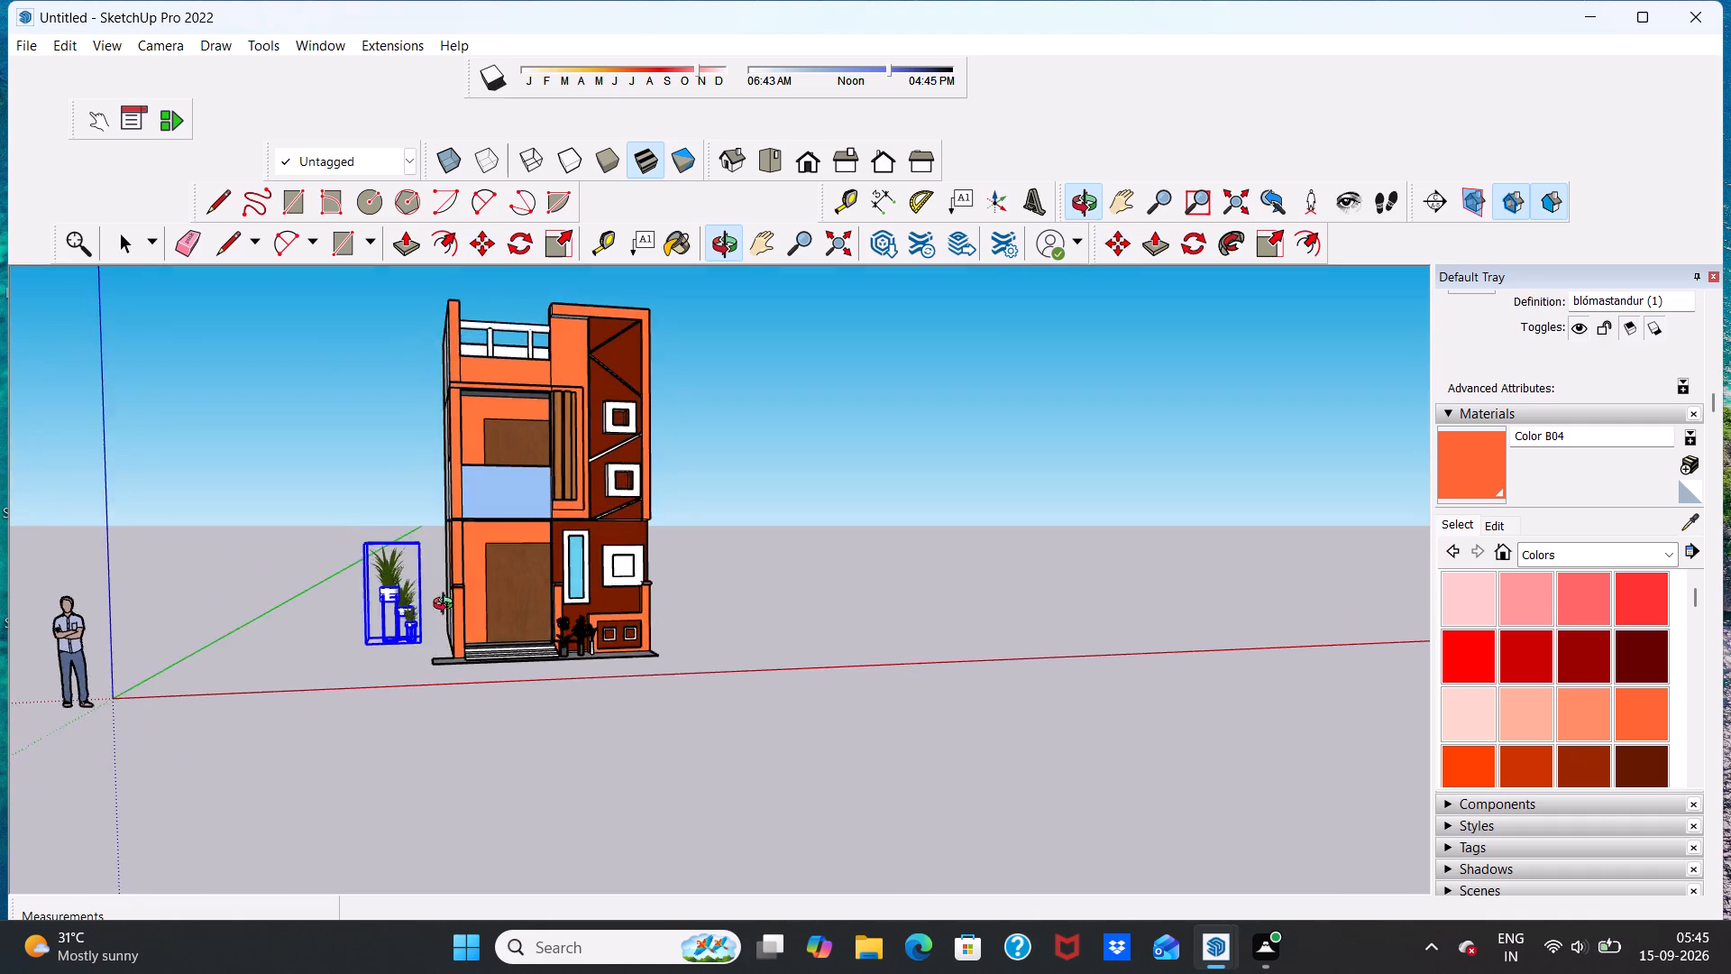
middle_drag(447, 606, 424, 661)
scroll(403, 664, up, 6)
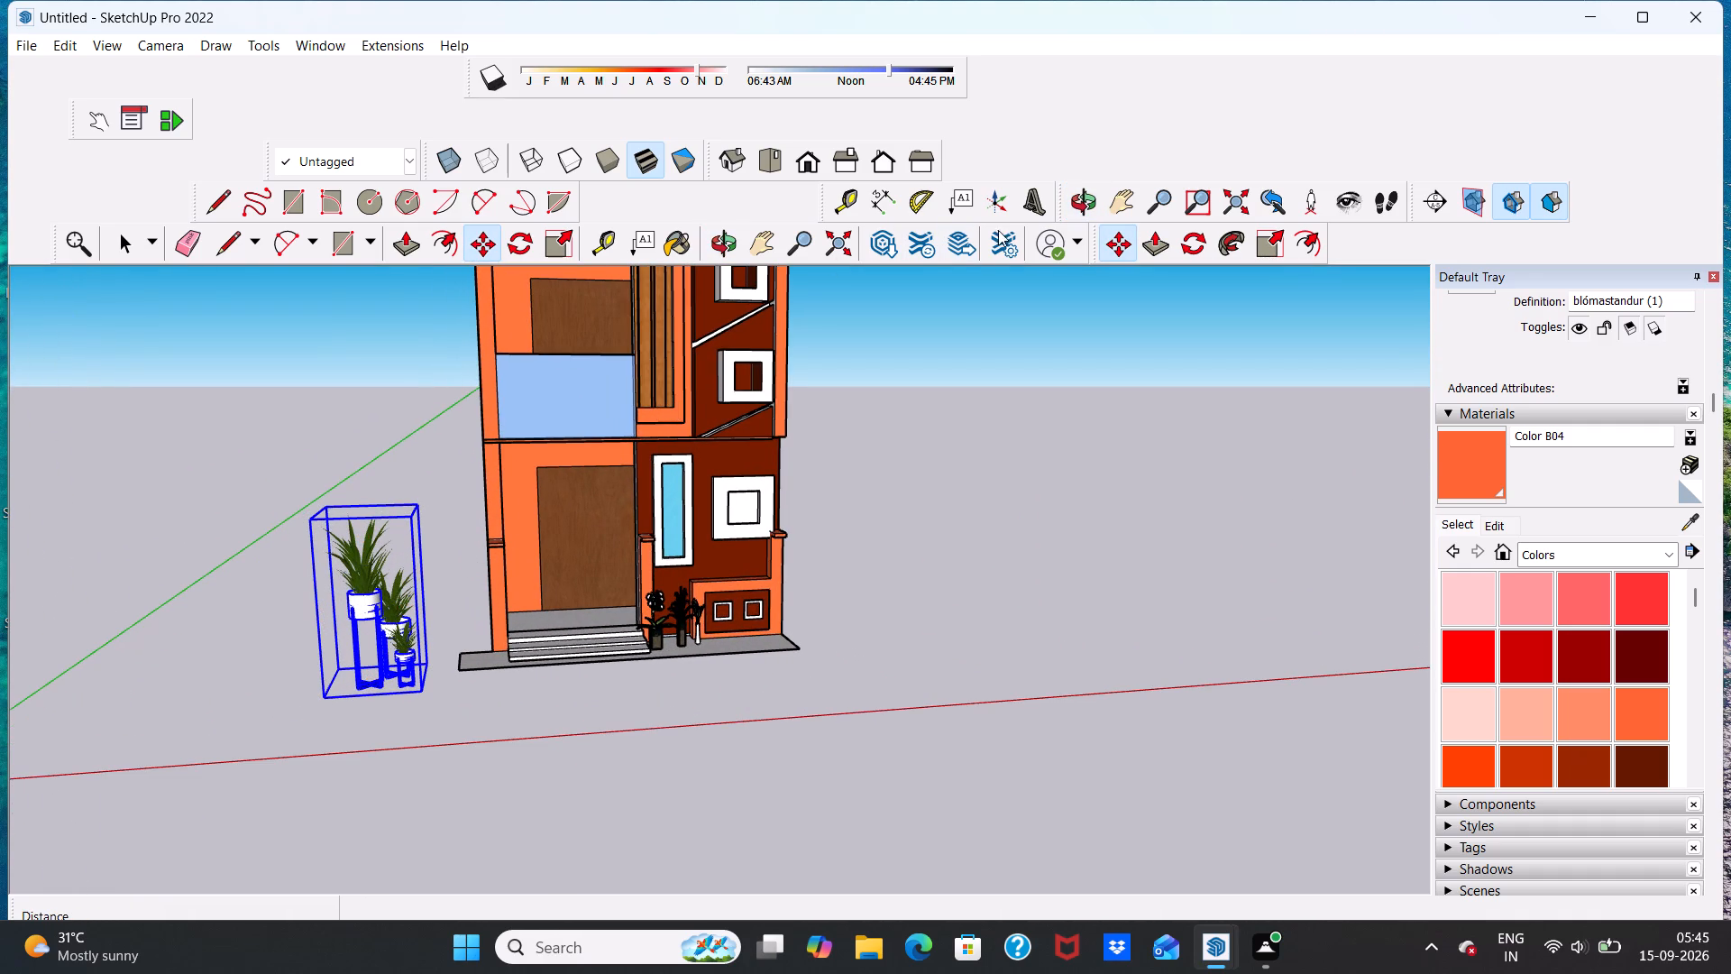
click(1264, 249)
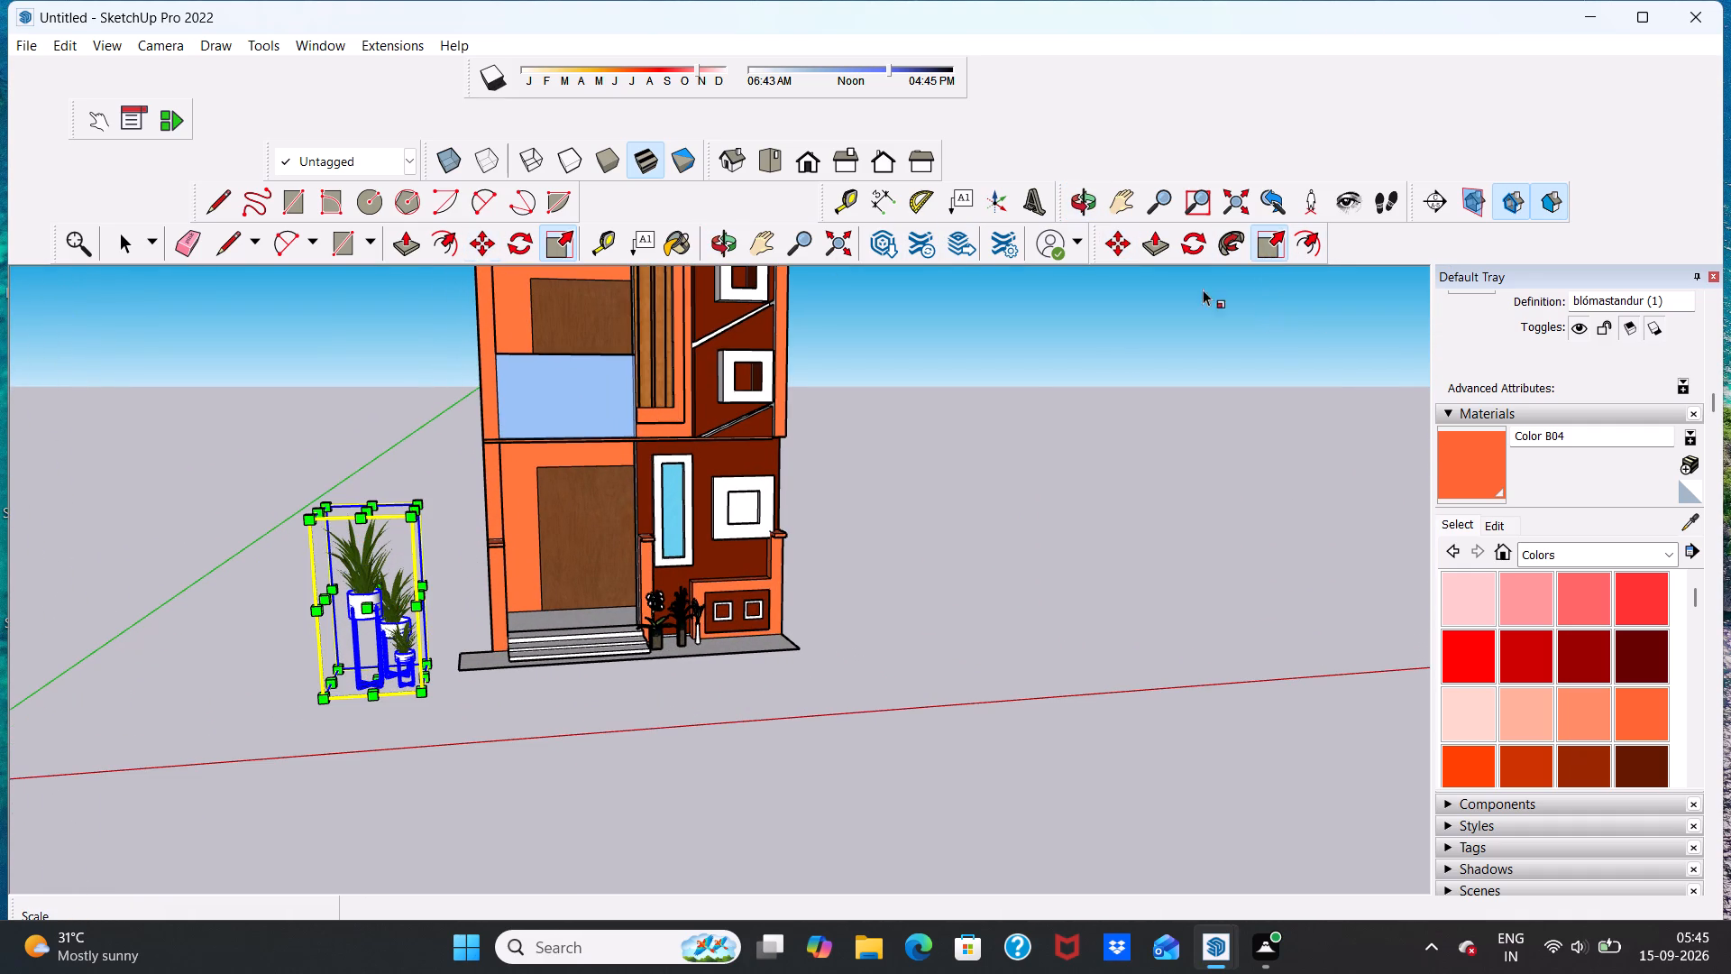
click(364, 519)
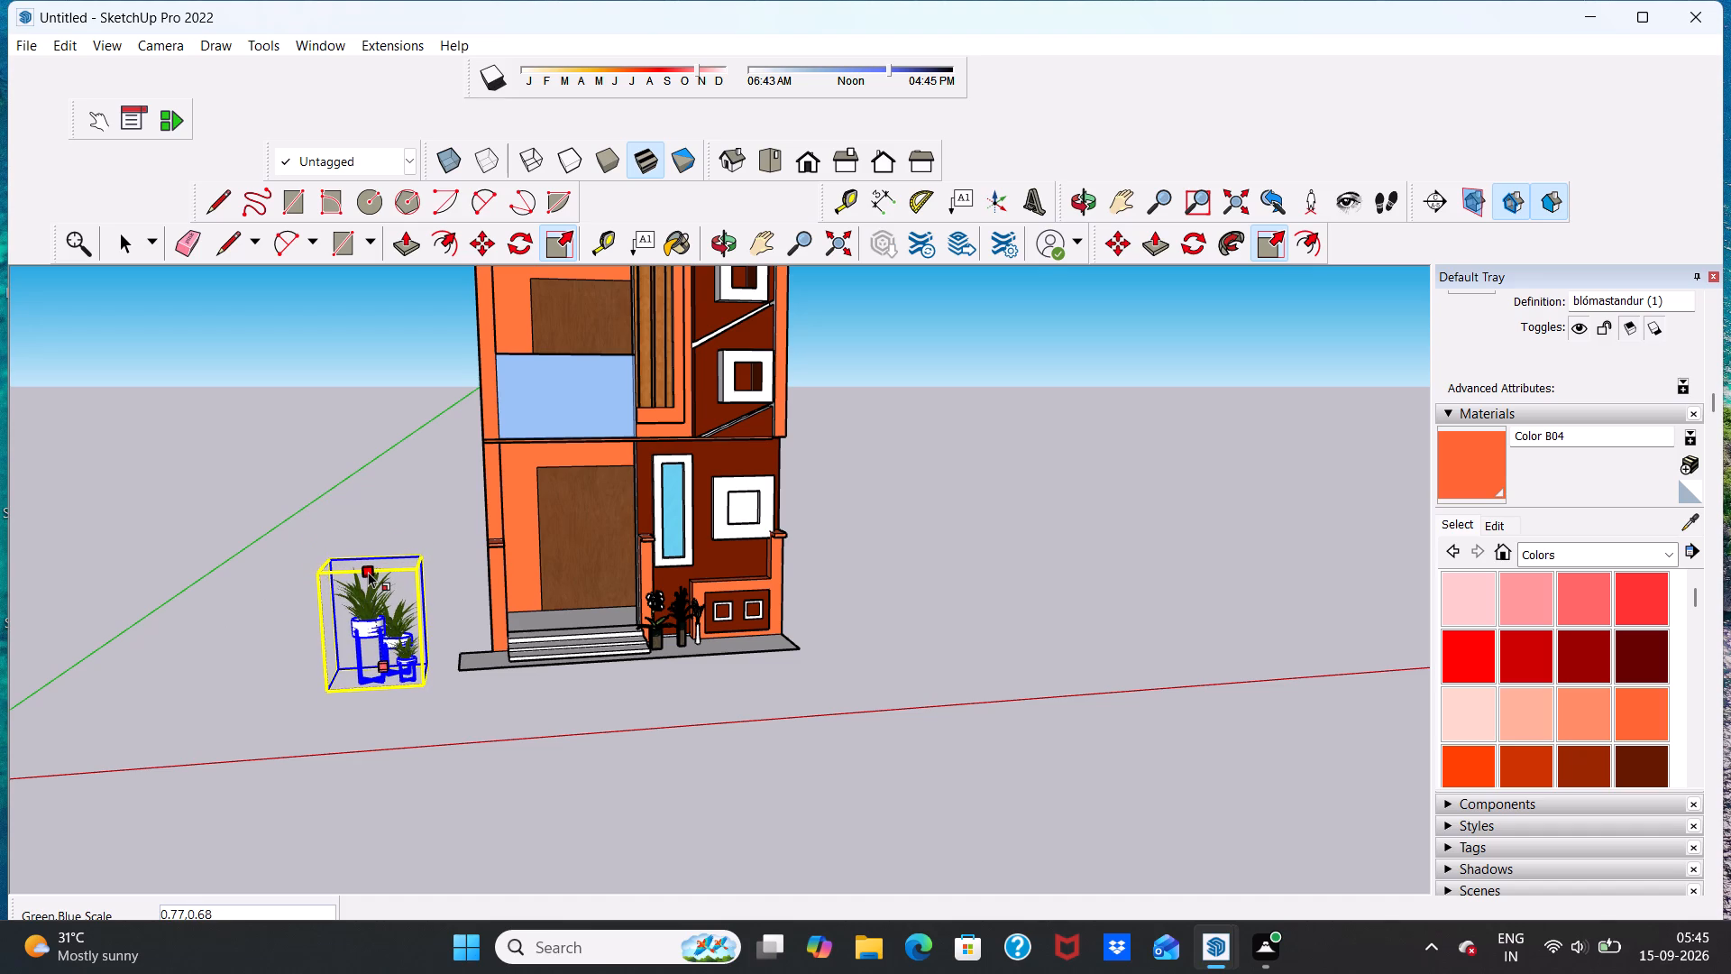
click(367, 558)
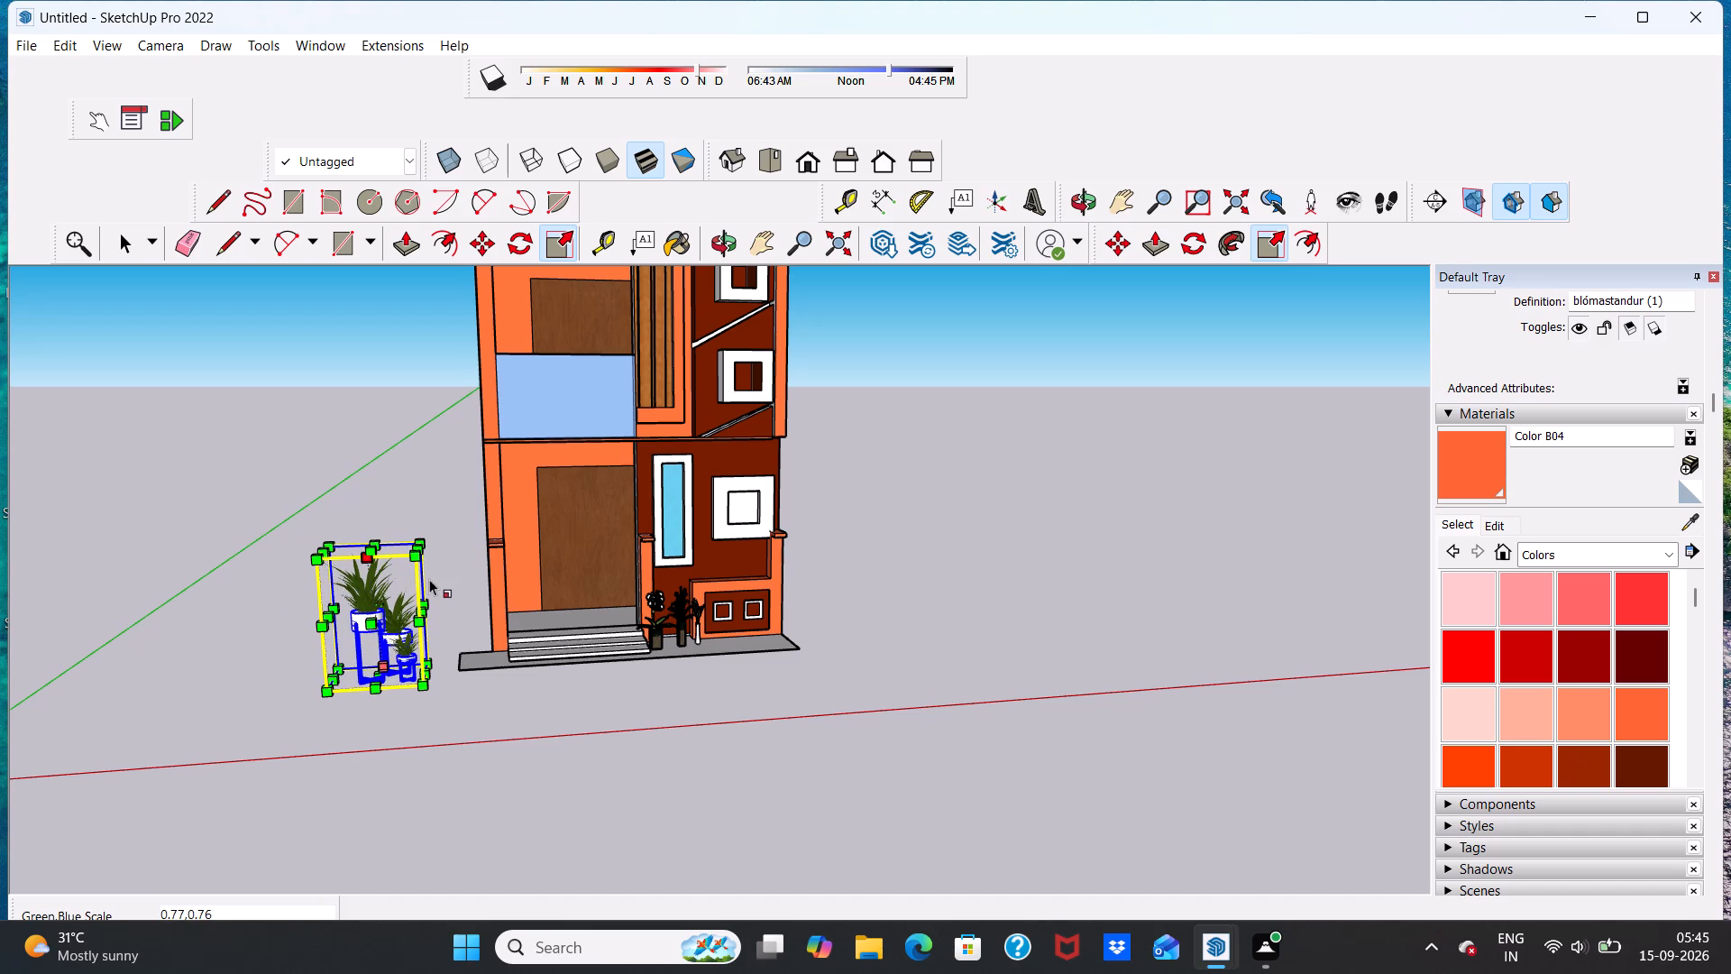
Scale the plant stands uniformly from a bottom corner to about 0.91, and leave the Scale tool.
middle_drag(433, 582, 214, 662)
scroll(275, 673, up, 3)
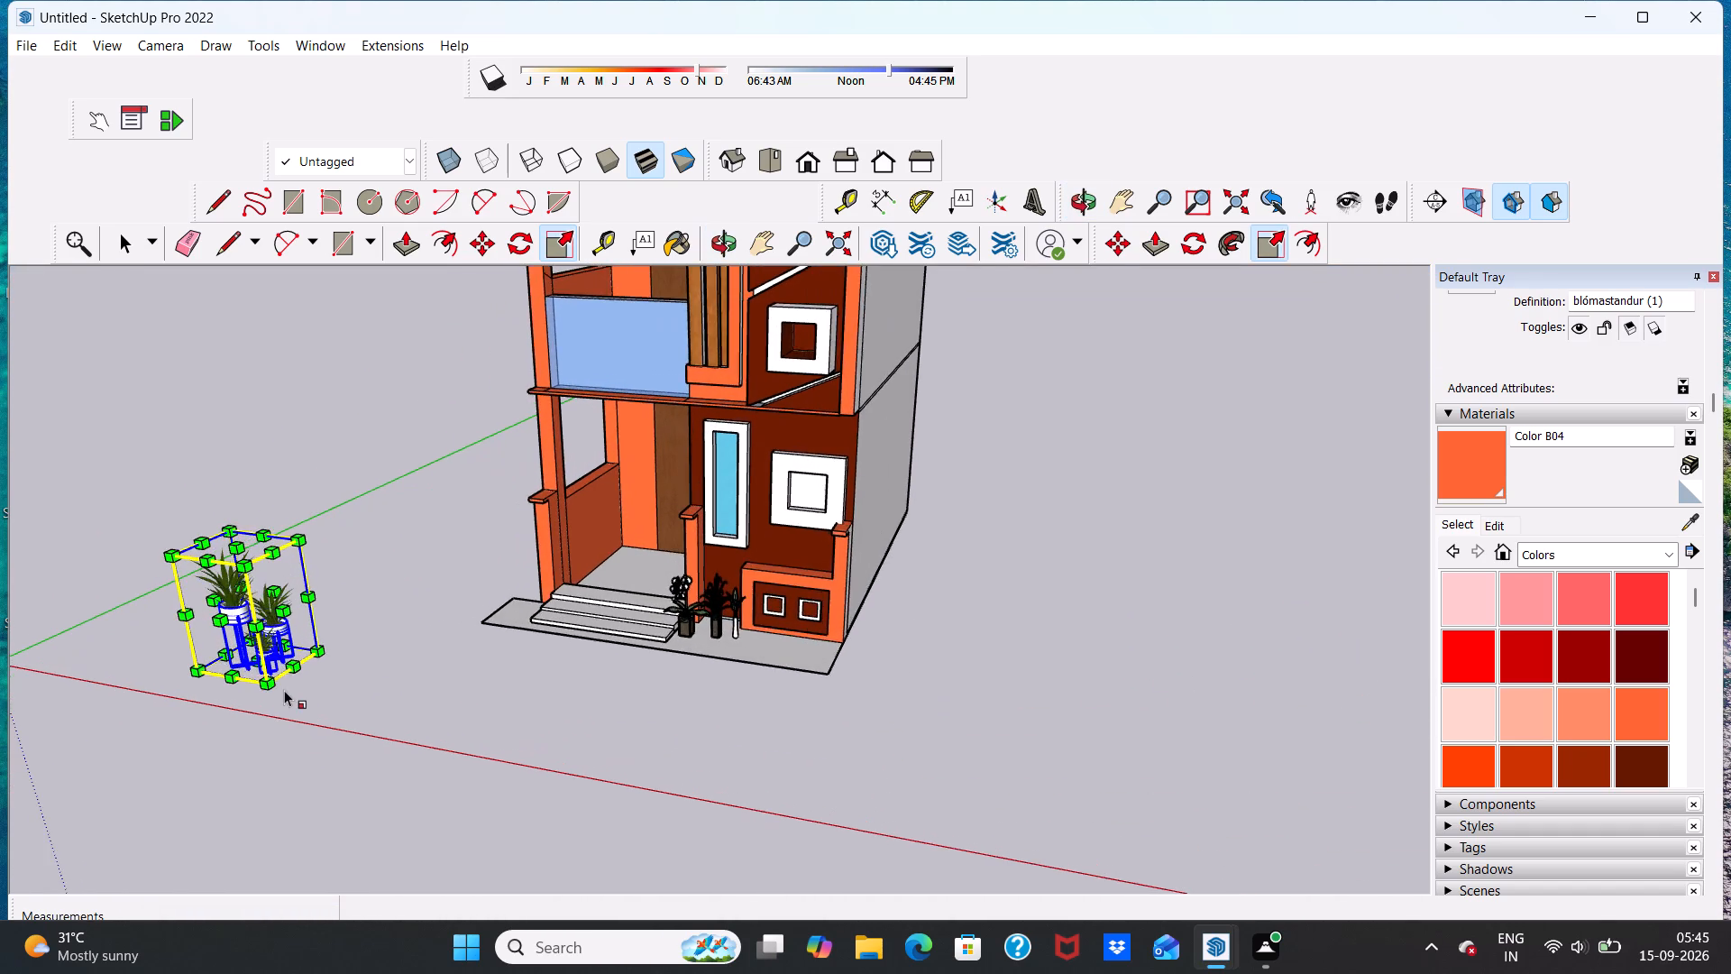
scroll(284, 690, up, 3)
click(260, 685)
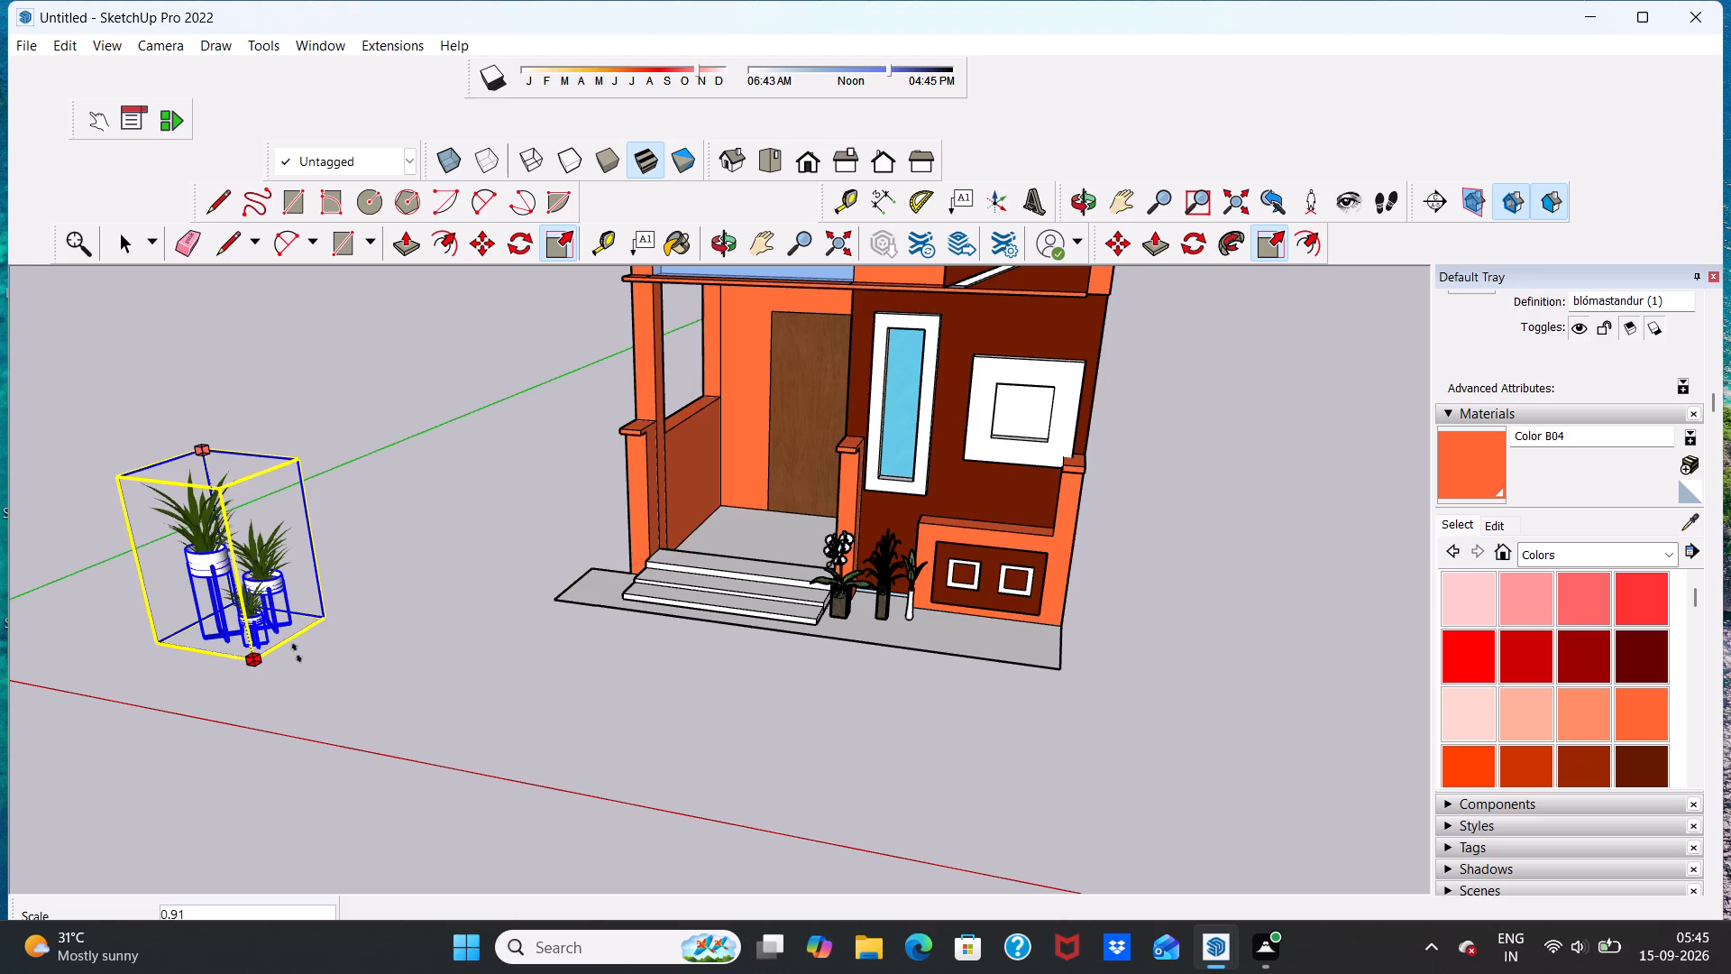
click(297, 653)
scroll(388, 625, down, 8)
middle_drag(387, 632, 555, 642)
scroll(406, 664, down, 3)
middle_drag(489, 685, 581, 520)
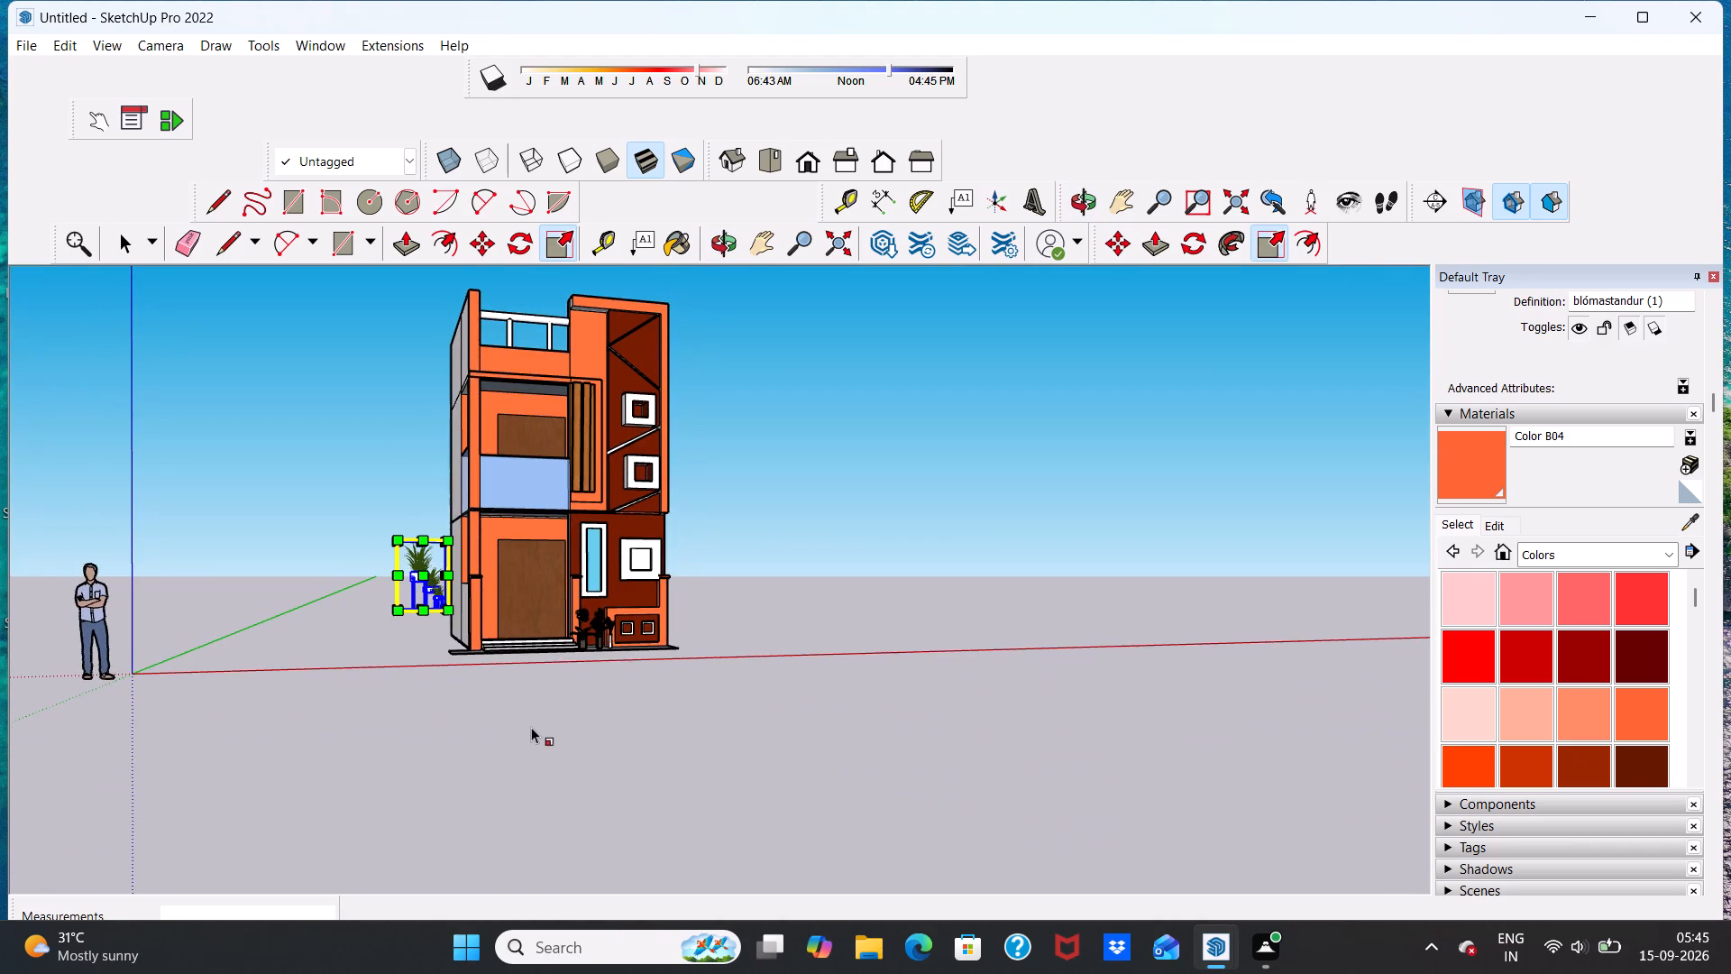
scroll(538, 730, up, 3)
key(space)
Move the blómastandur (1) plant stands about 6' 8" toward the house, to the front edge beside the entrance steps.
scroll(420, 530, up, 2)
middle_drag(420, 530, 410, 640)
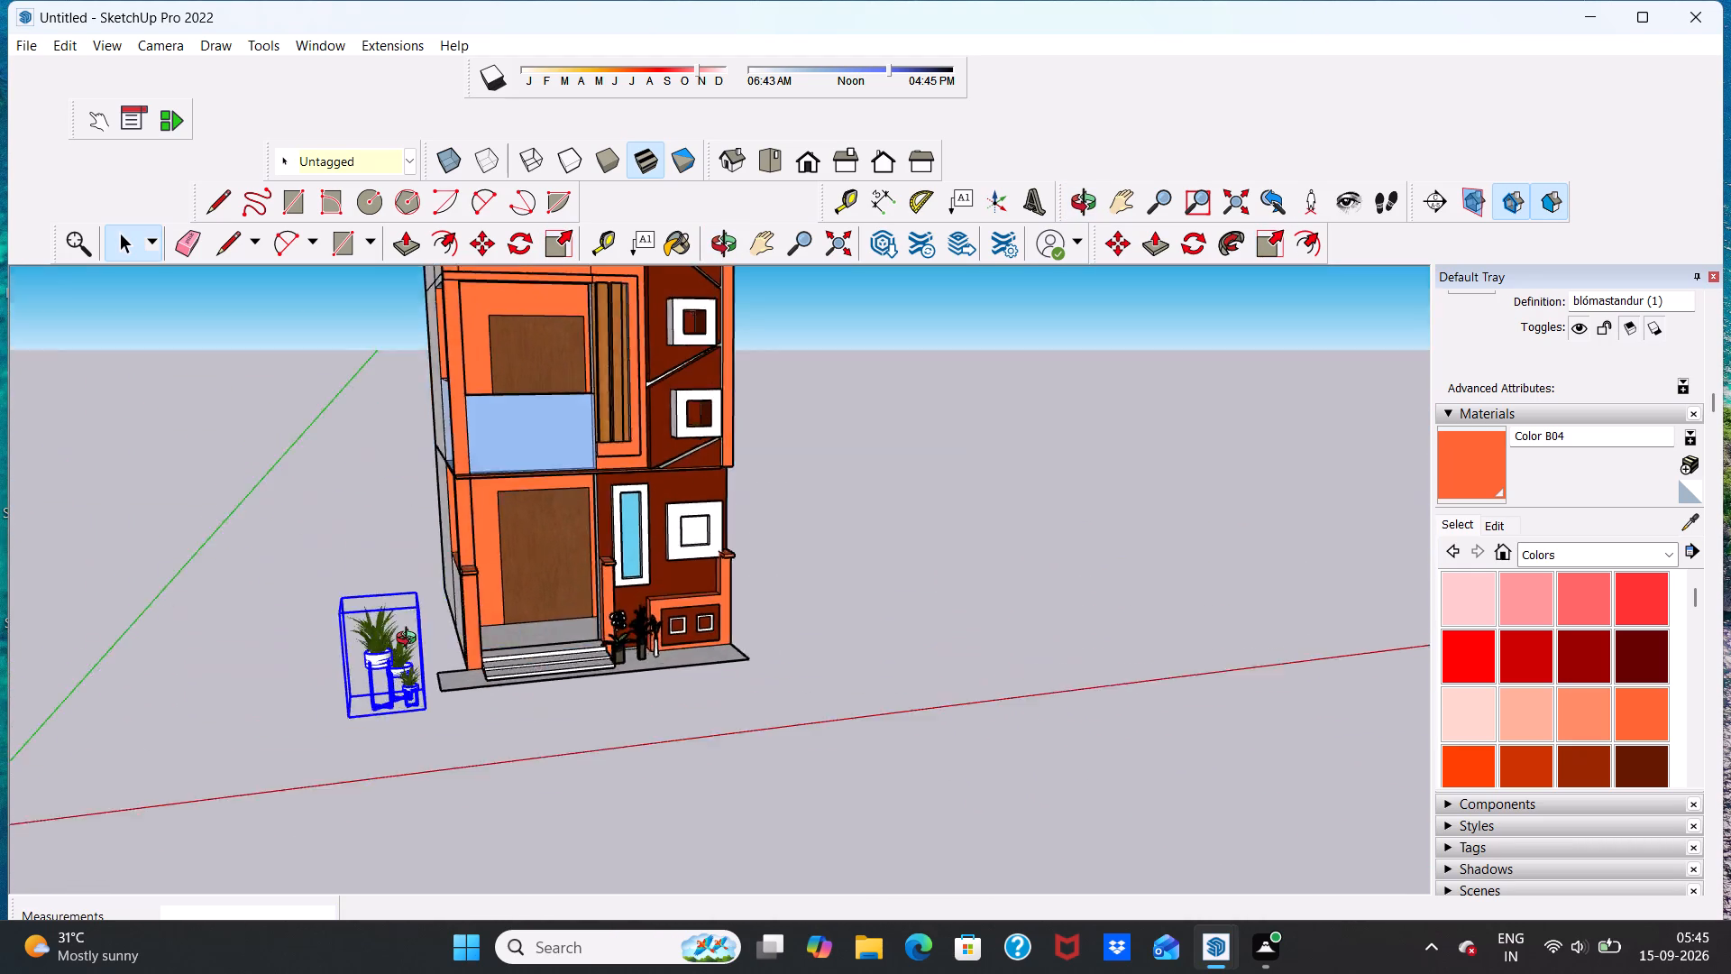
middle_drag(410, 640, 383, 684)
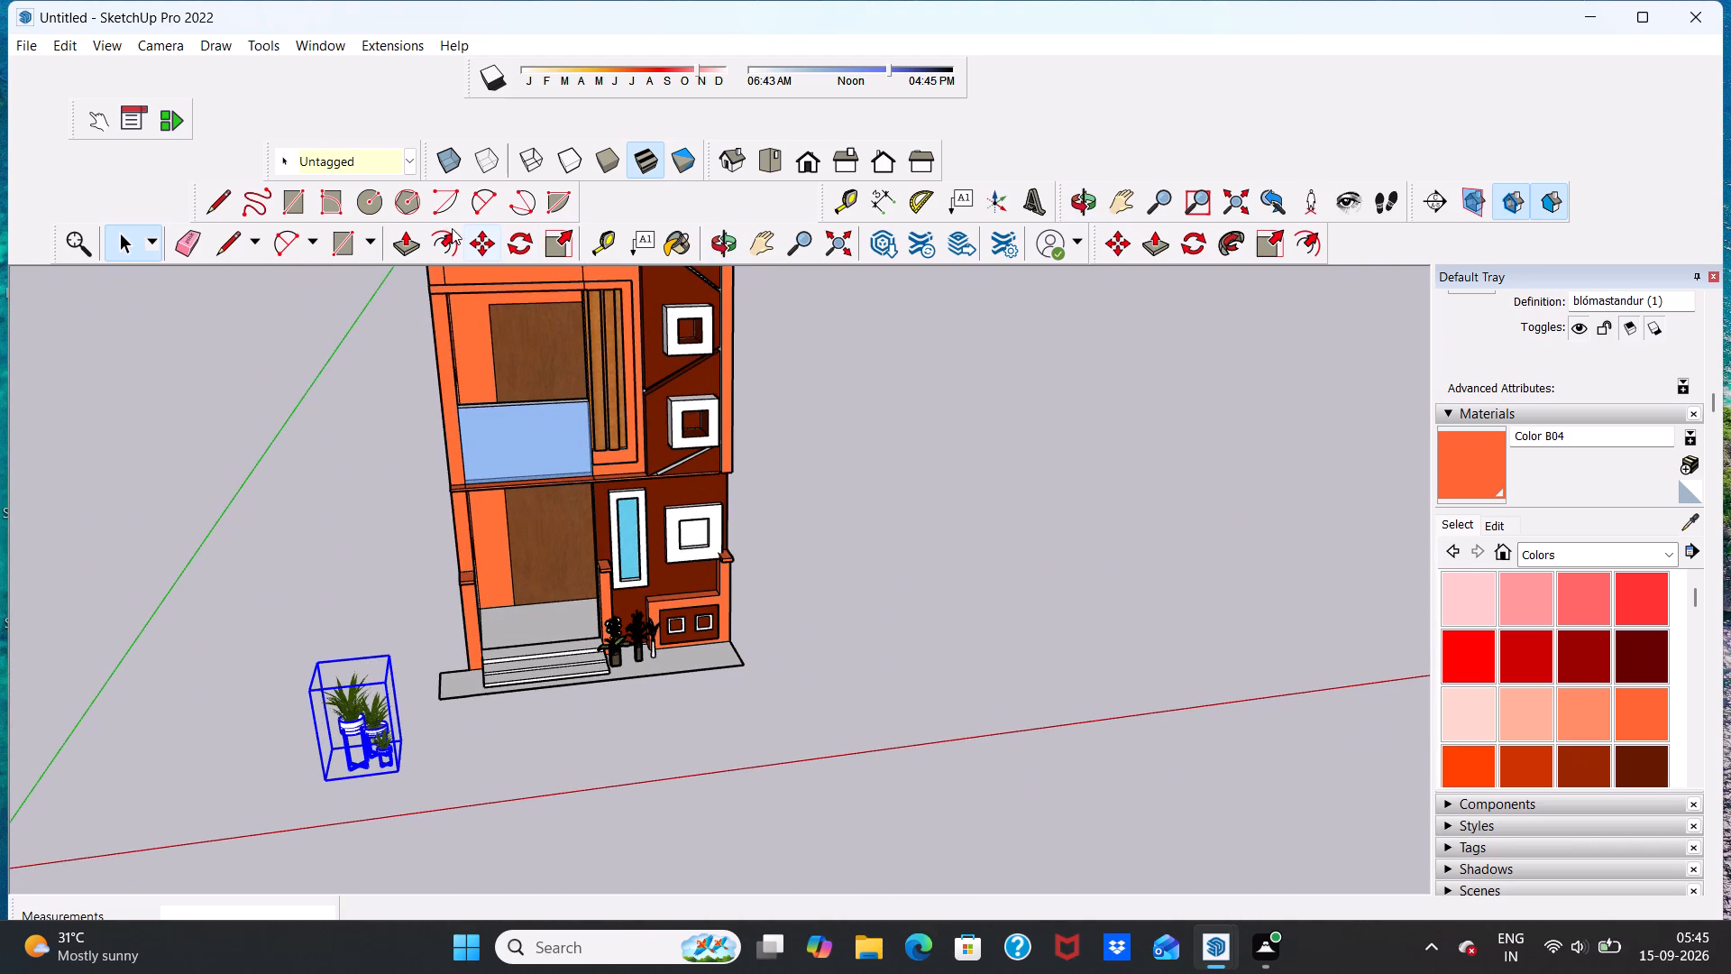
click(479, 241)
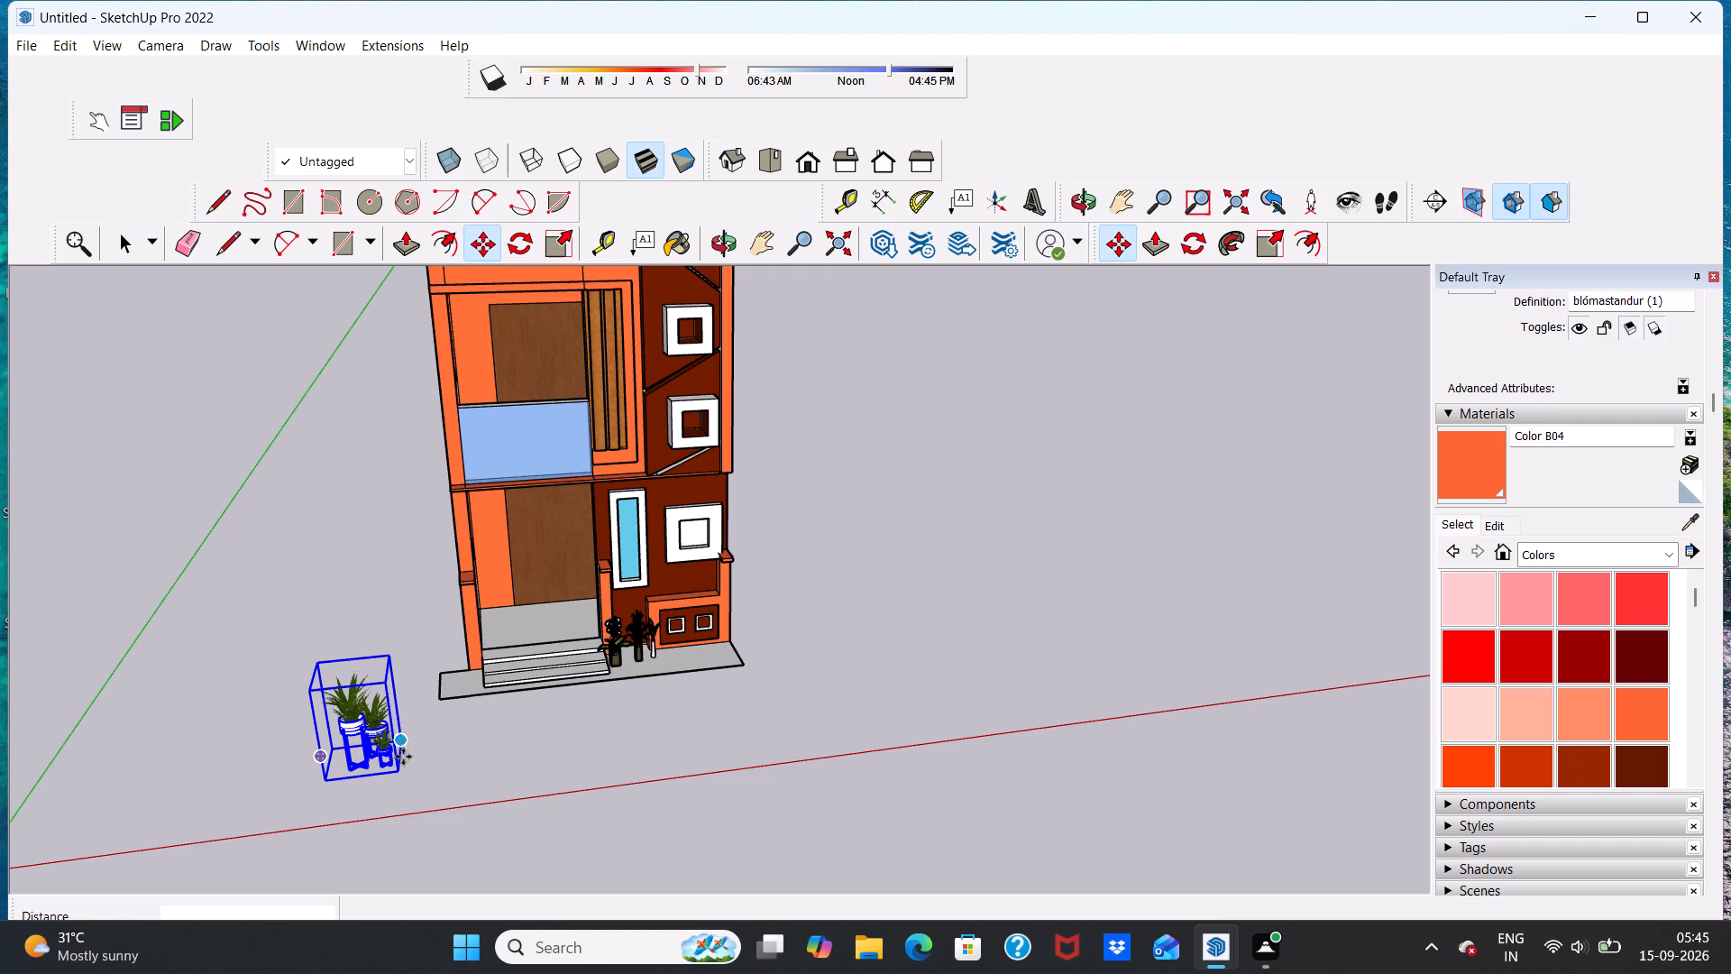
click(396, 763)
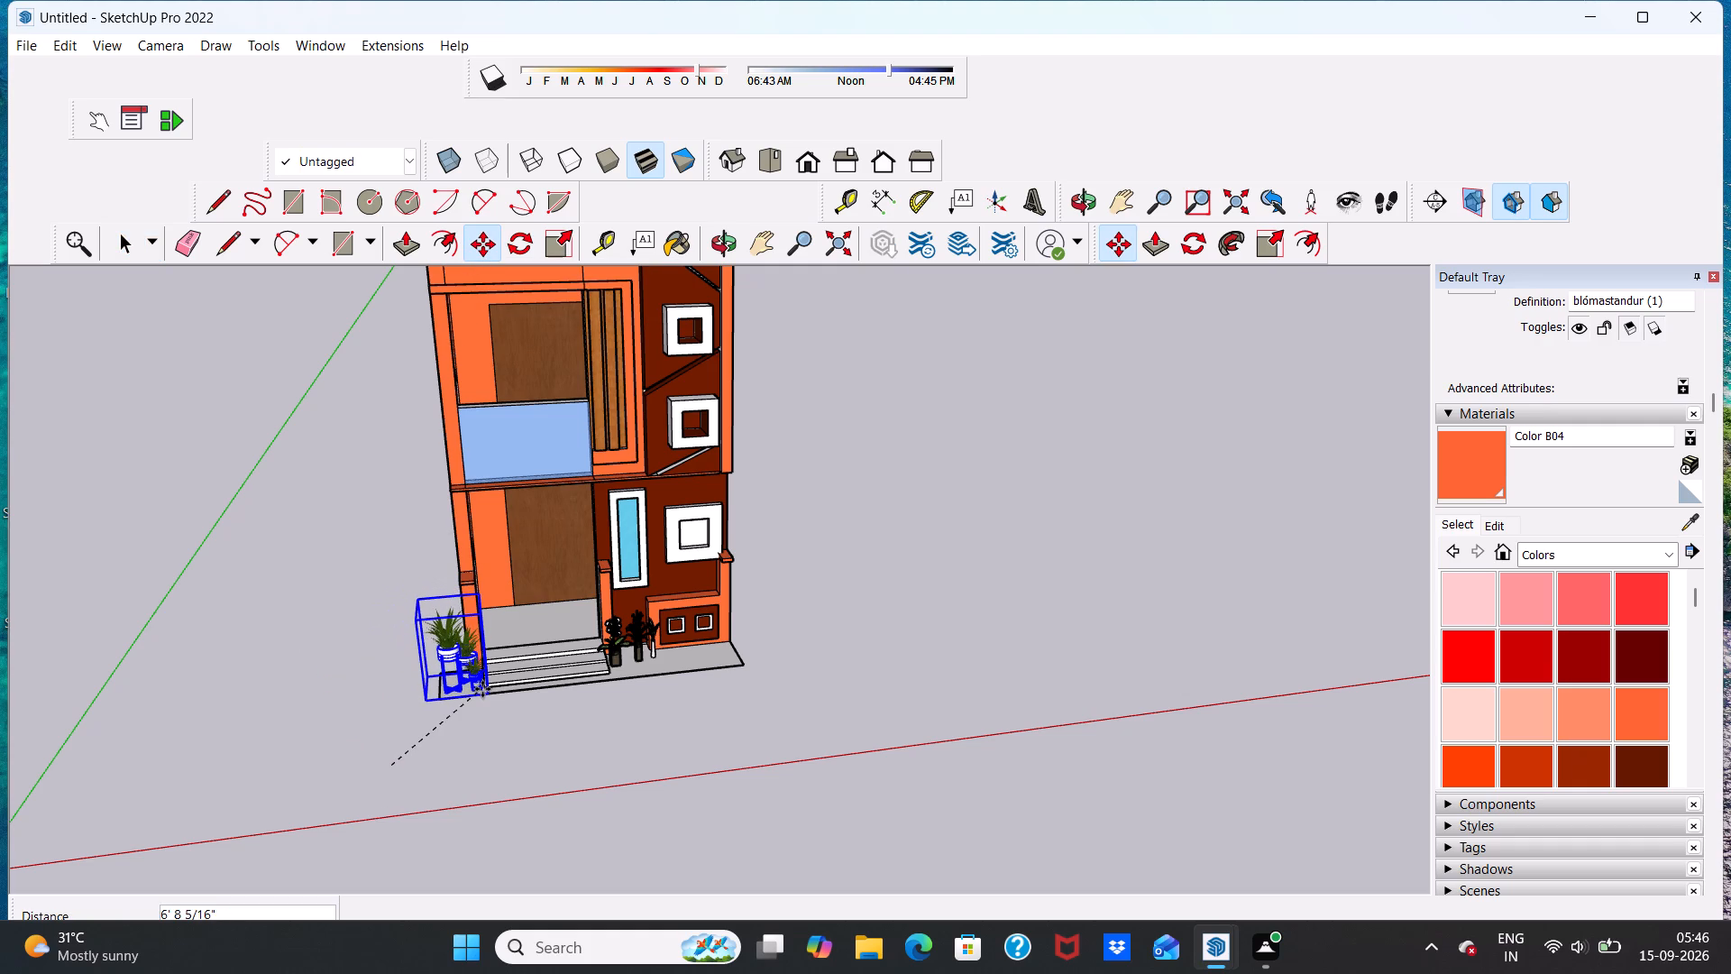
scroll(482, 688, up, 10)
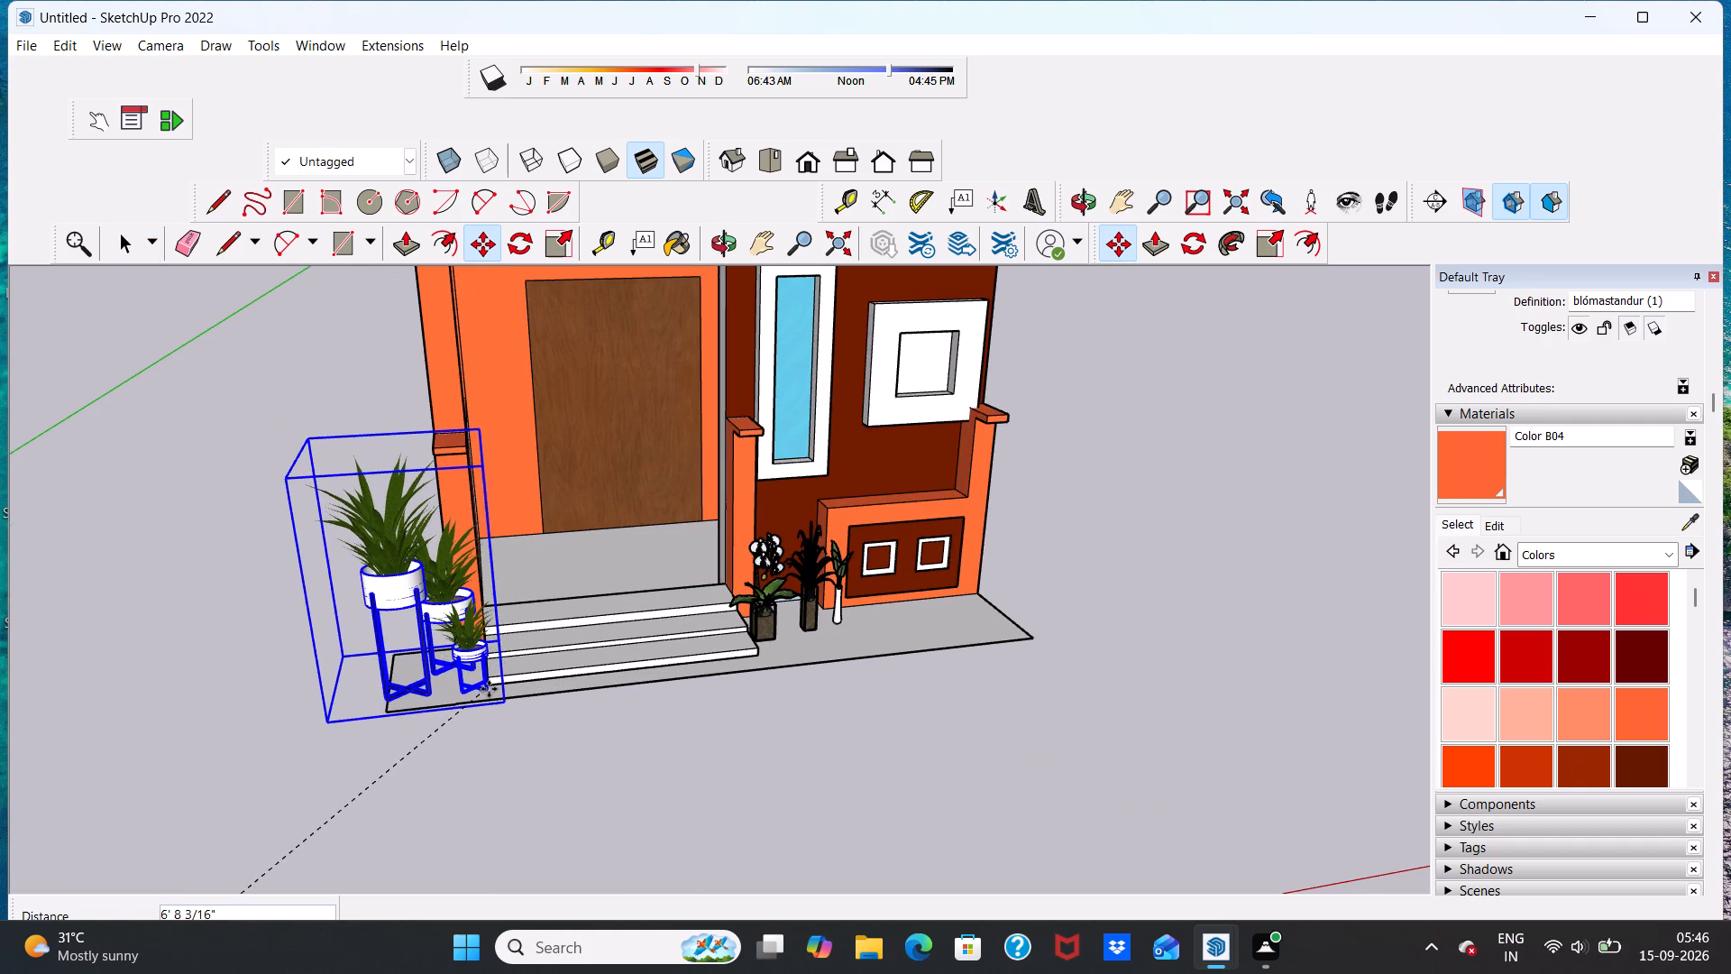
click(490, 693)
Move the plant stands about 7' 5 3/4" onto the base slab beside the entrance steps, and deselect them.
middle_drag(479, 757, 490, 733)
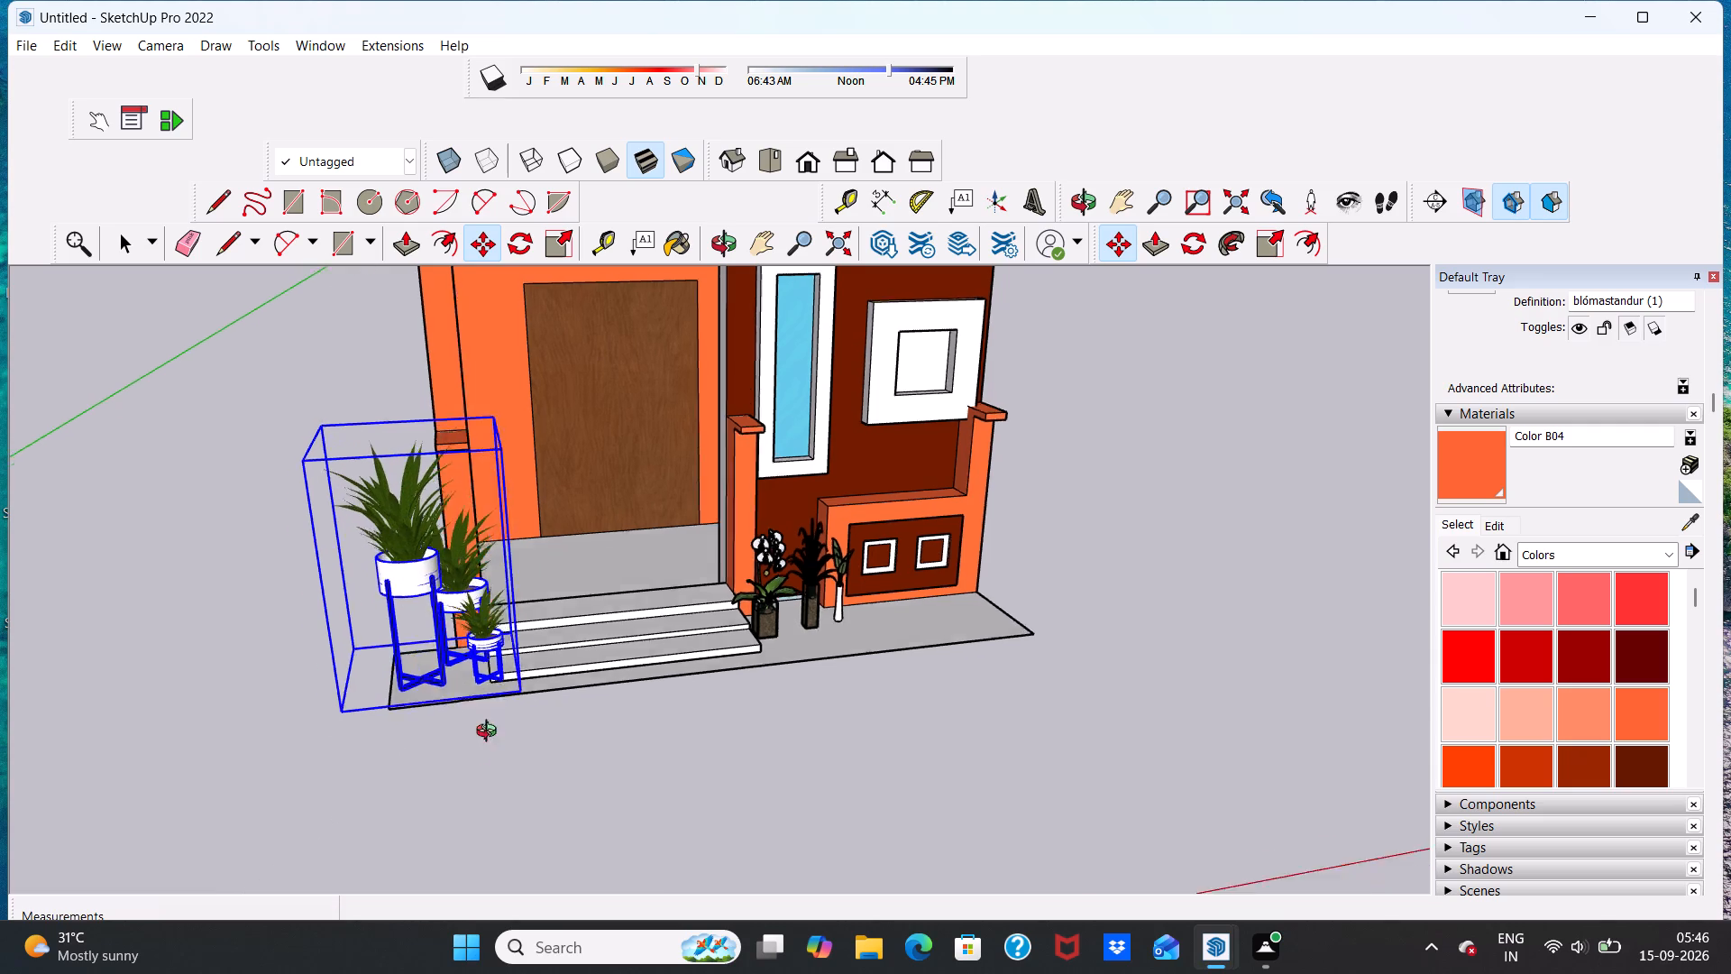
middle_drag(490, 733, 460, 692)
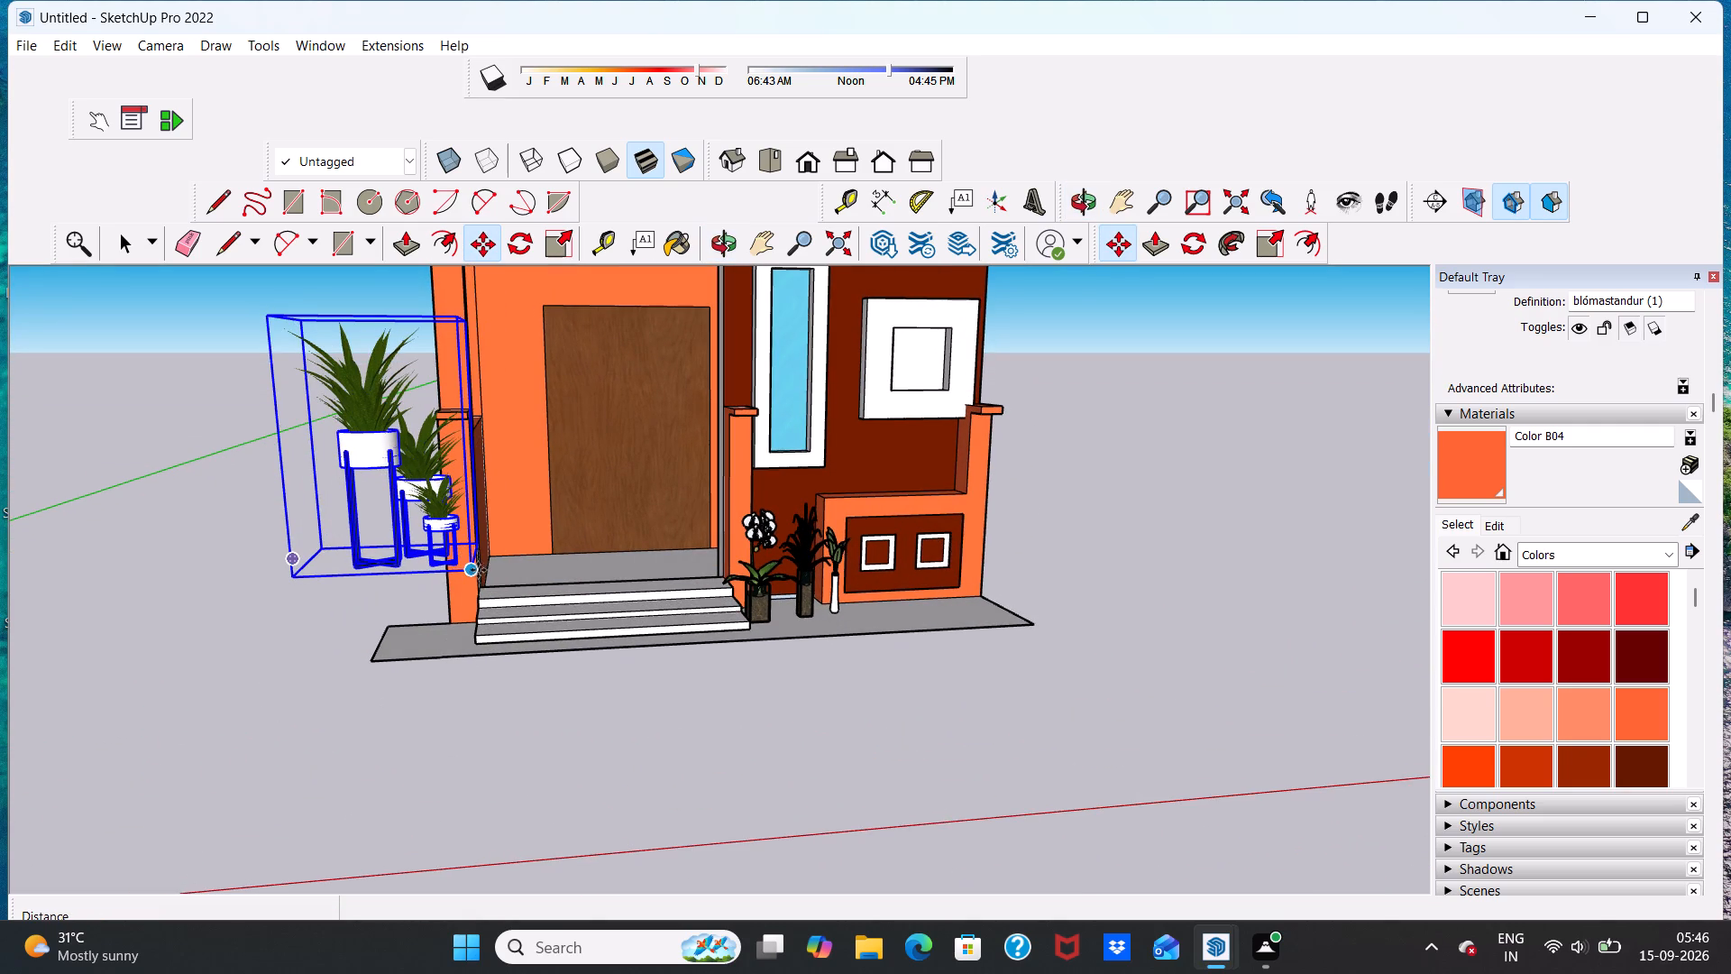
drag(476, 571, 477, 657)
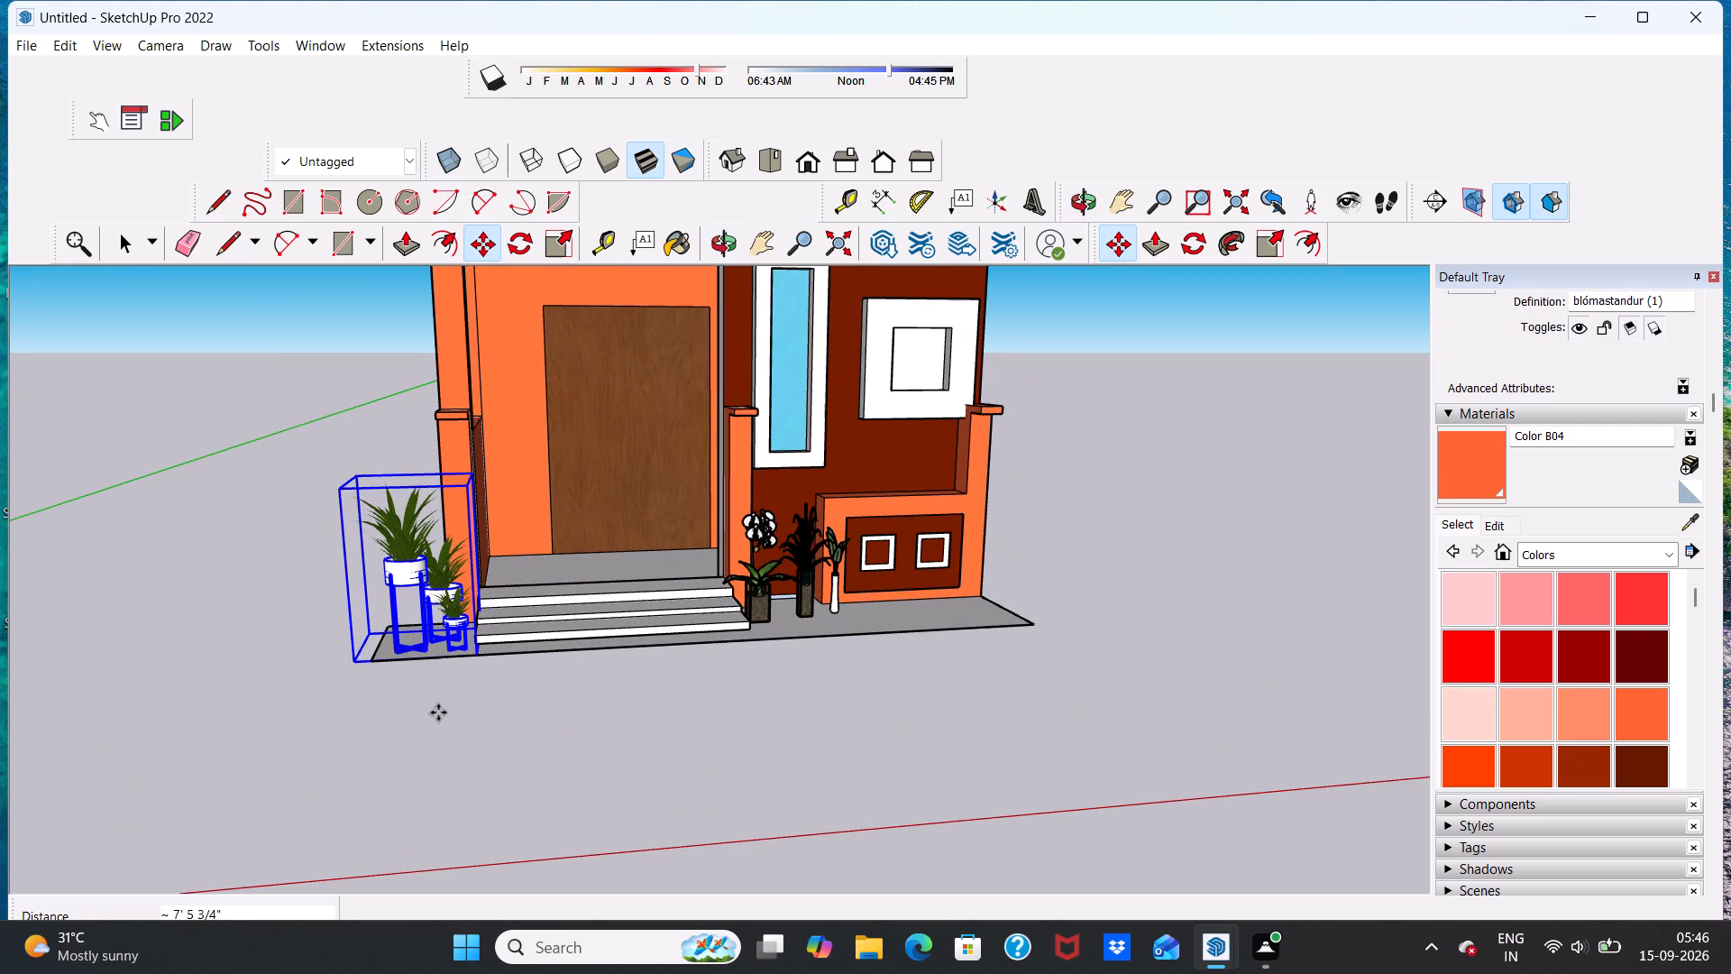
key(space)
click(435, 733)
Examine the house front and the plants on both sides of the entrance steps from several angles and distances.
scroll(443, 669, up, 7)
scroll(454, 647, down, 7)
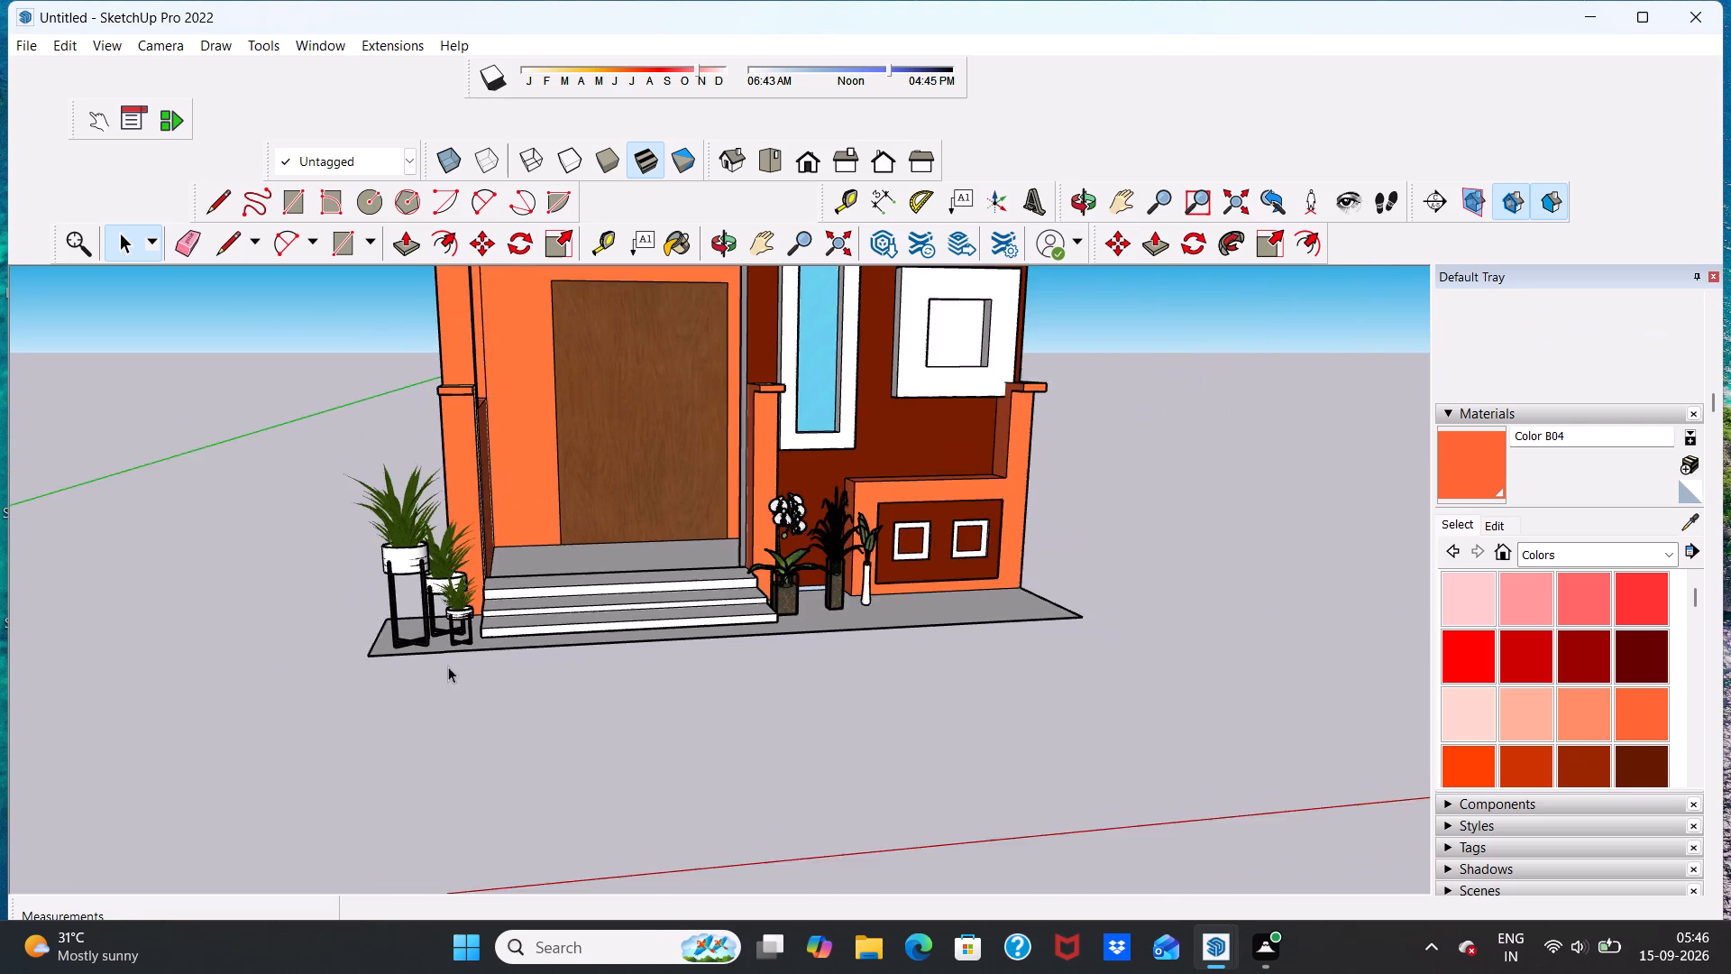
scroll(448, 666, down, 1)
middle_drag(445, 687, 459, 617)
scroll(434, 626, down, 6)
scroll(448, 573, up, 5)
scroll(433, 559, down, 7)
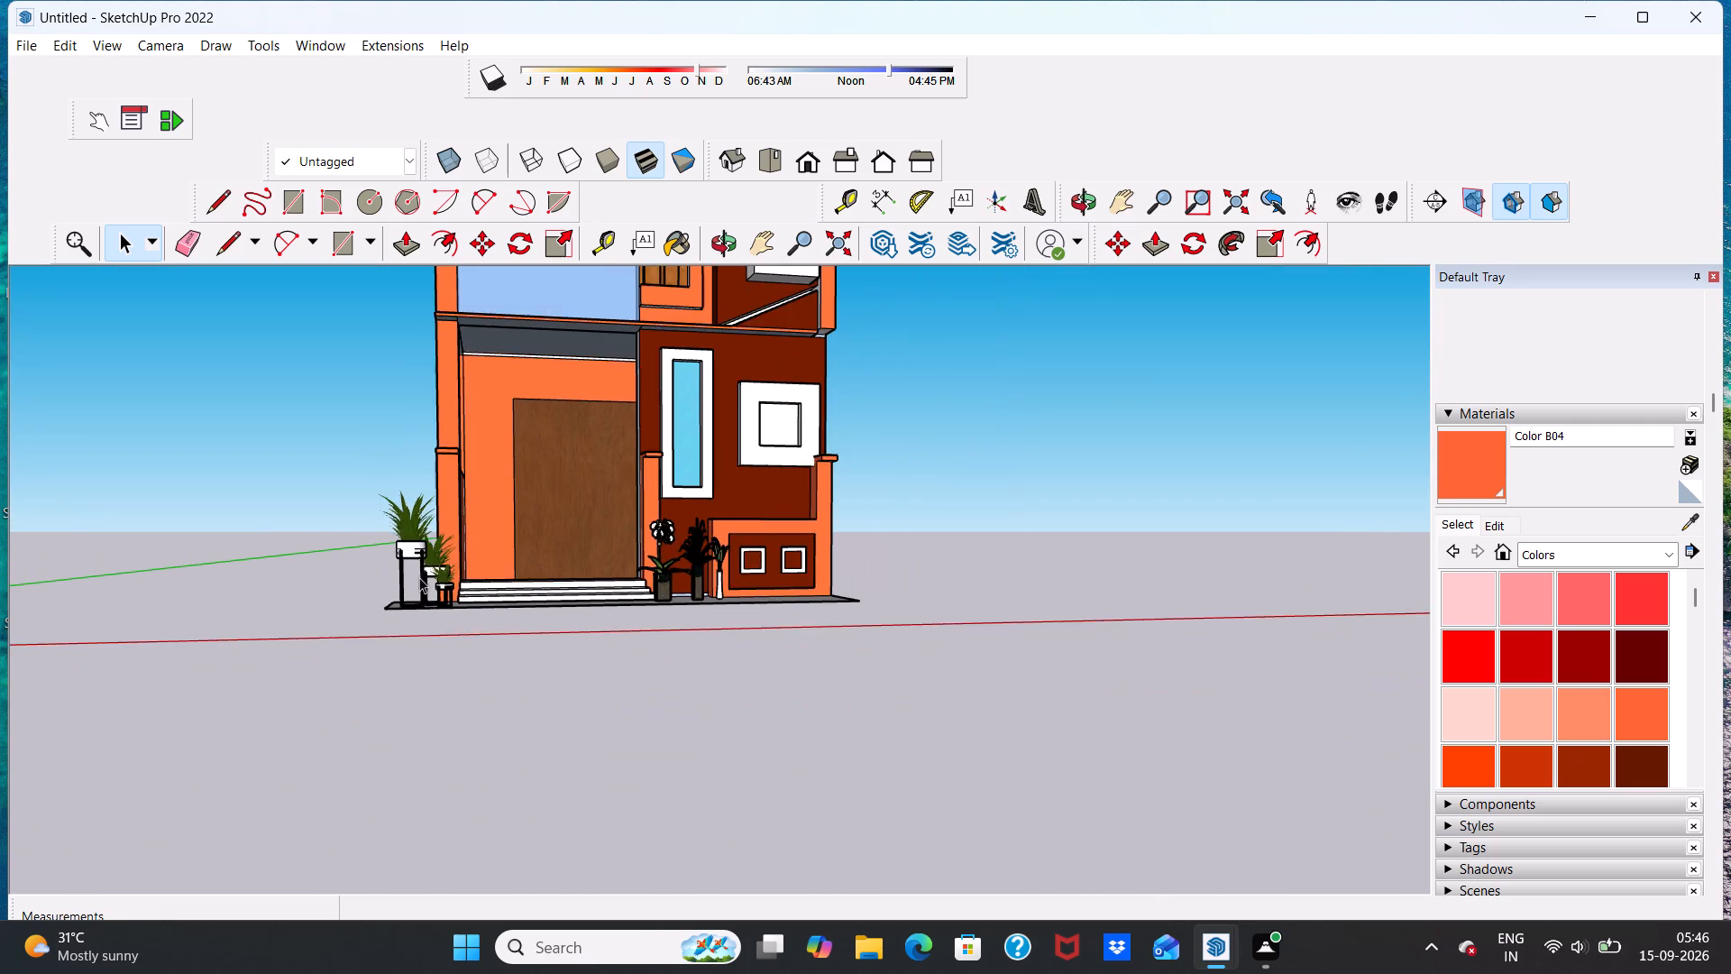
middle_drag(404, 637, 351, 804)
scroll(485, 594, up, 8)
middle_drag(411, 666, 472, 593)
scroll(423, 648, up, 1)
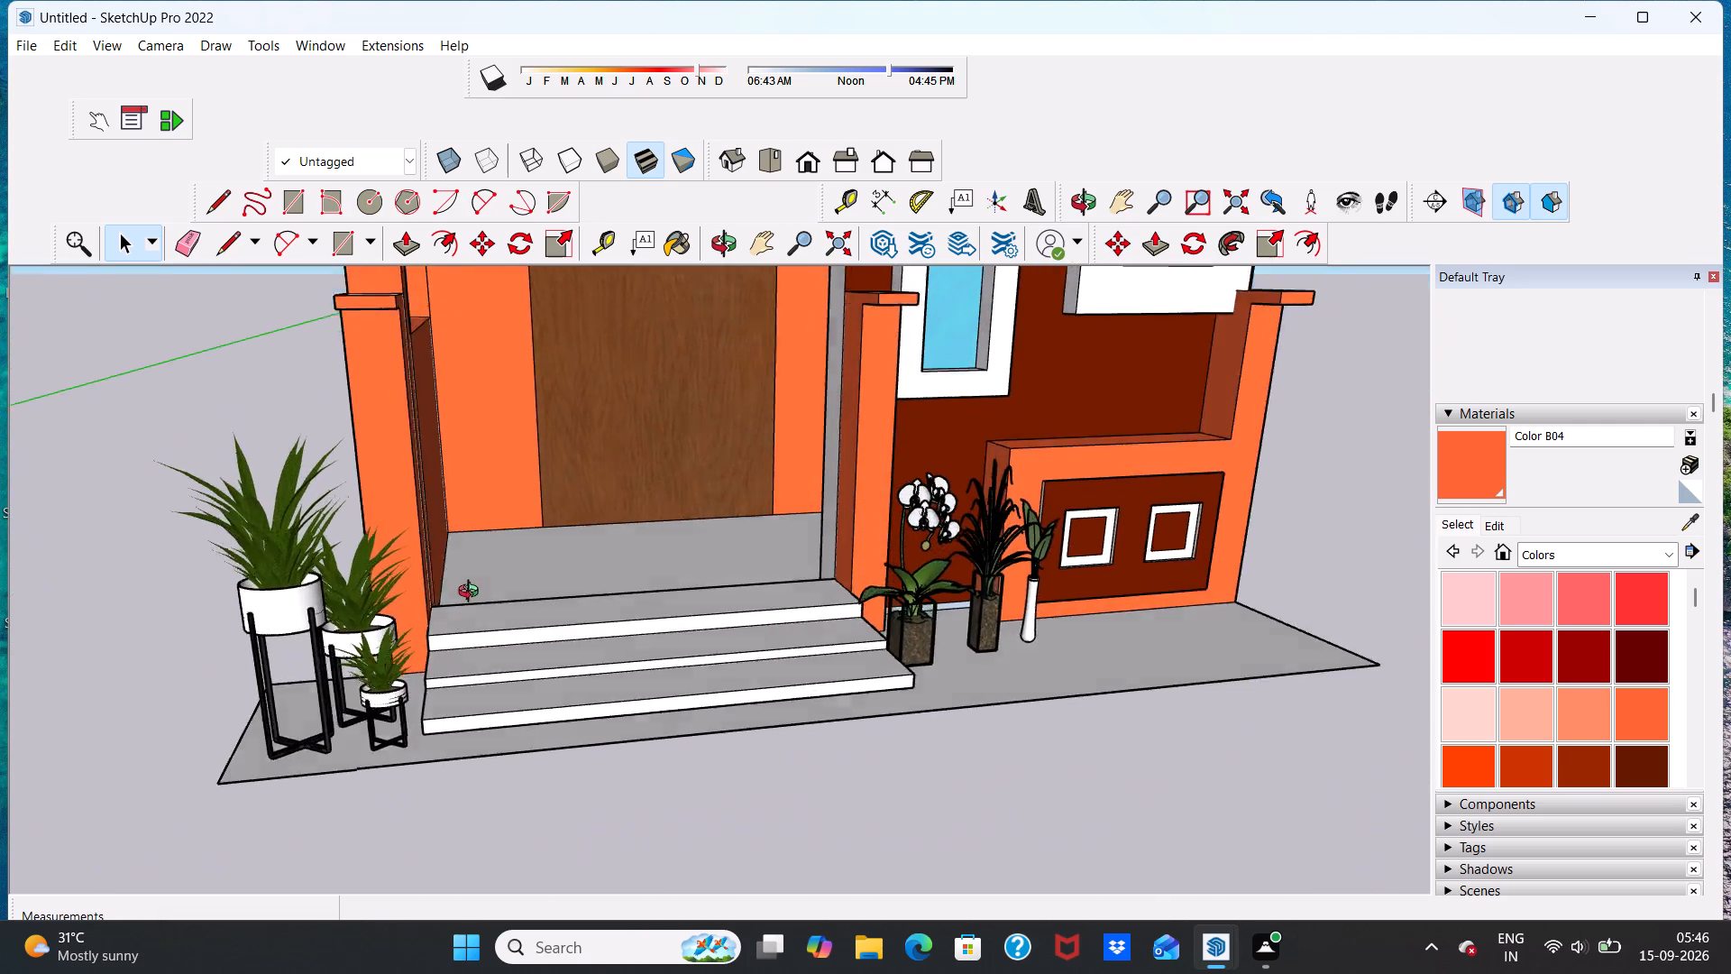
middle_drag(472, 593, 479, 589)
scroll(481, 589, down, 20)
scroll(568, 522, up, 6)
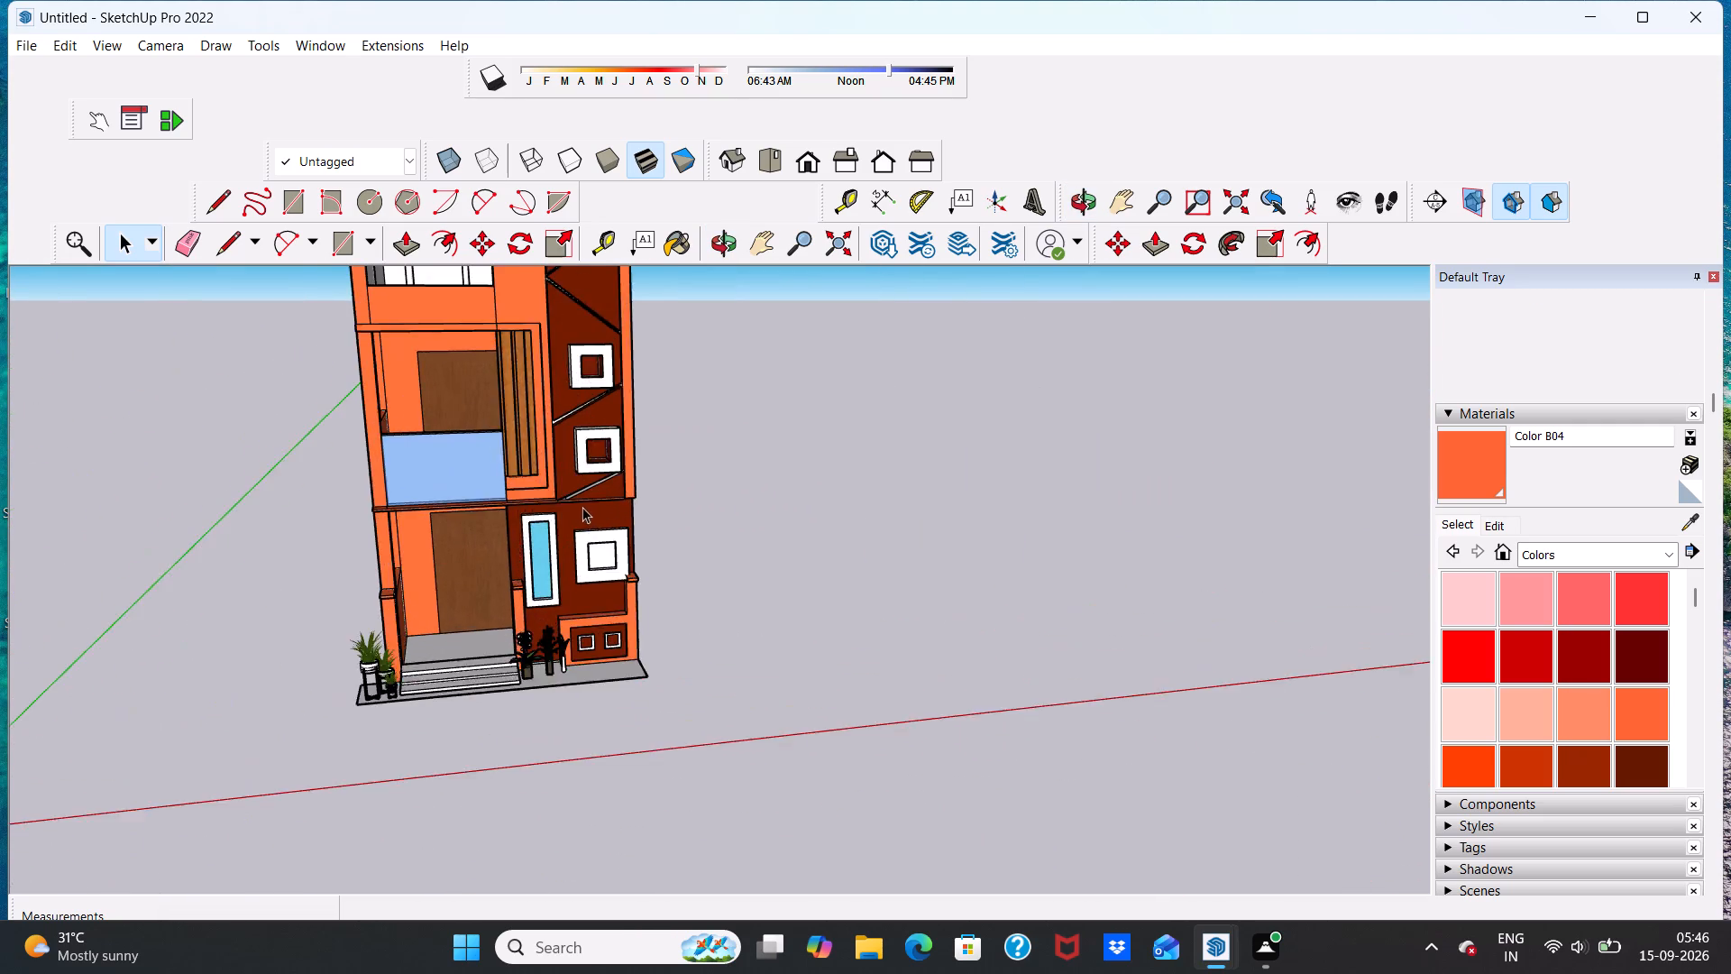
scroll(582, 507, up, 4)
scroll(400, 707, down, 1)
middle_drag(400, 716, 344, 702)
scroll(307, 678, down, 5)
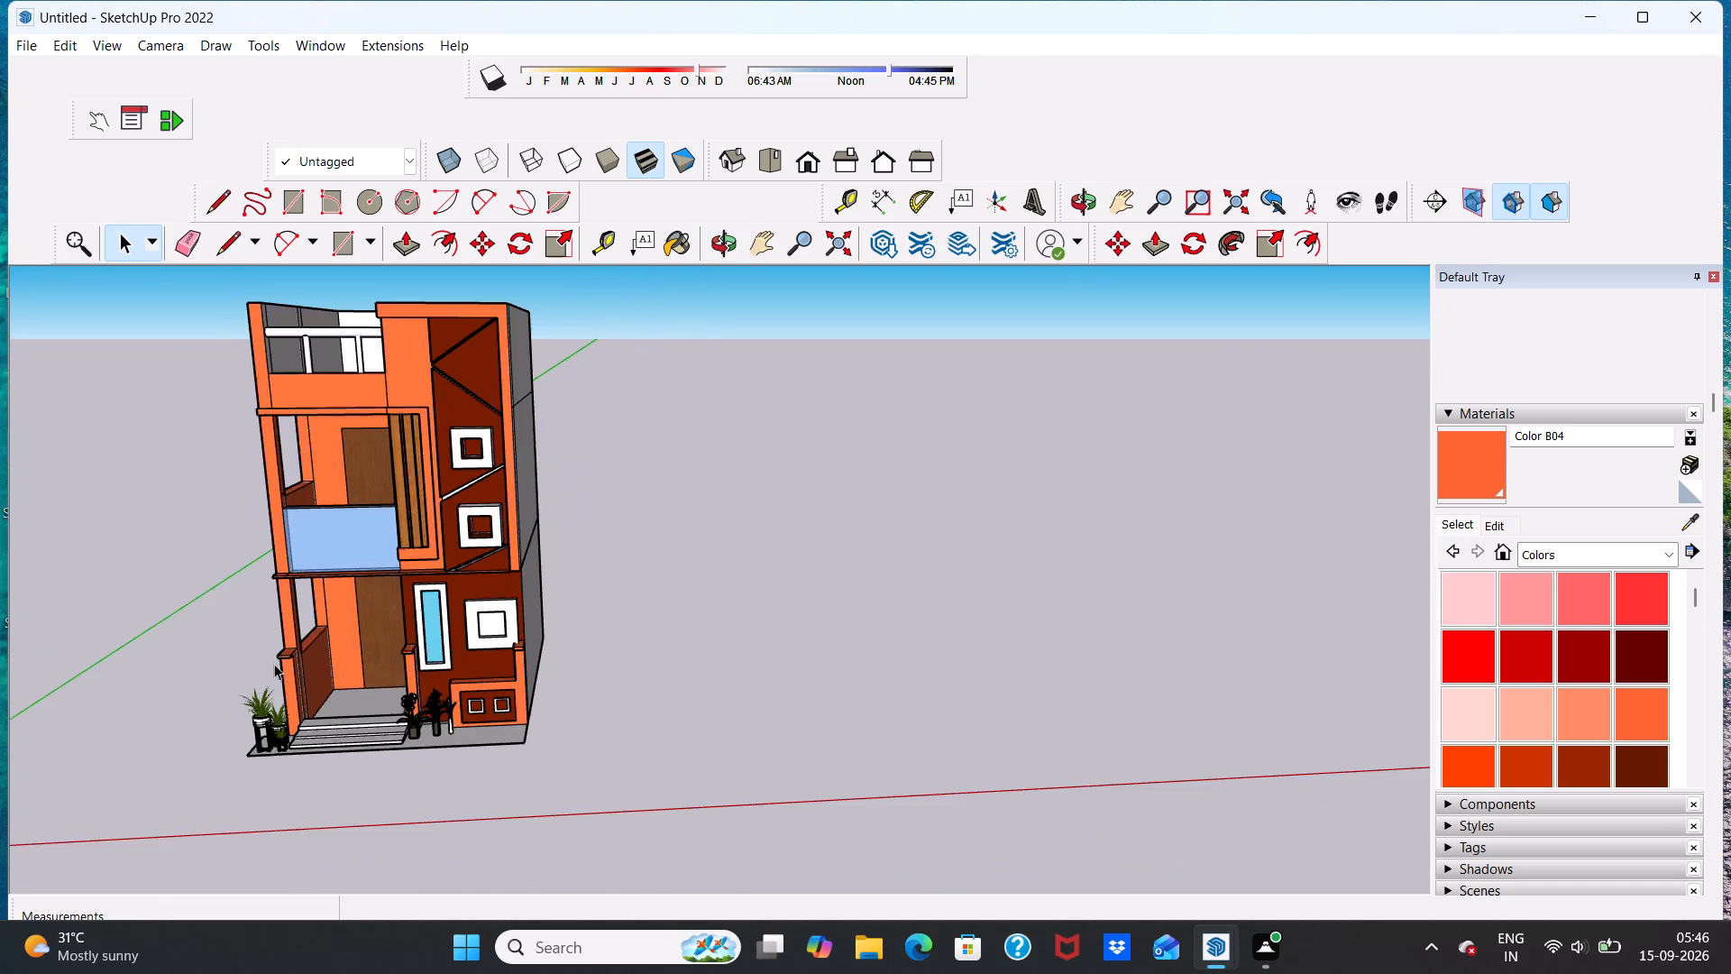
scroll(256, 712, up, 14)
scroll(320, 696, down, 17)
scroll(397, 690, up, 2)
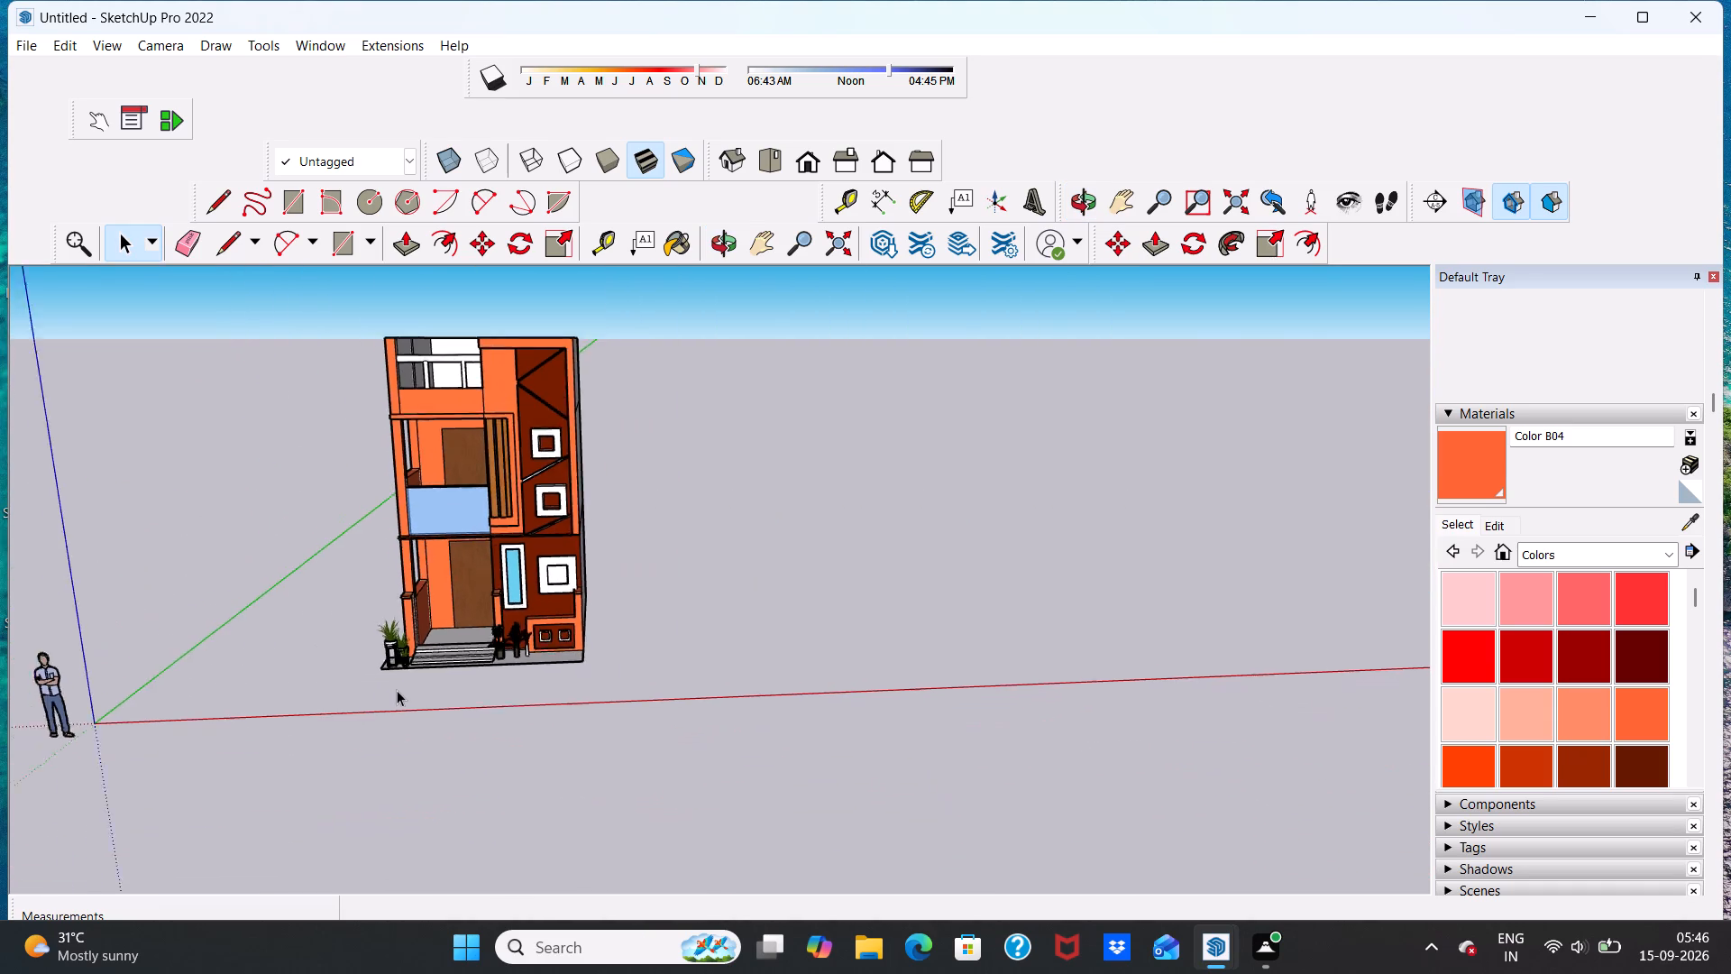
scroll(397, 690, up, 2)
scroll(413, 653, down, 7)
scroll(456, 501, up, 9)
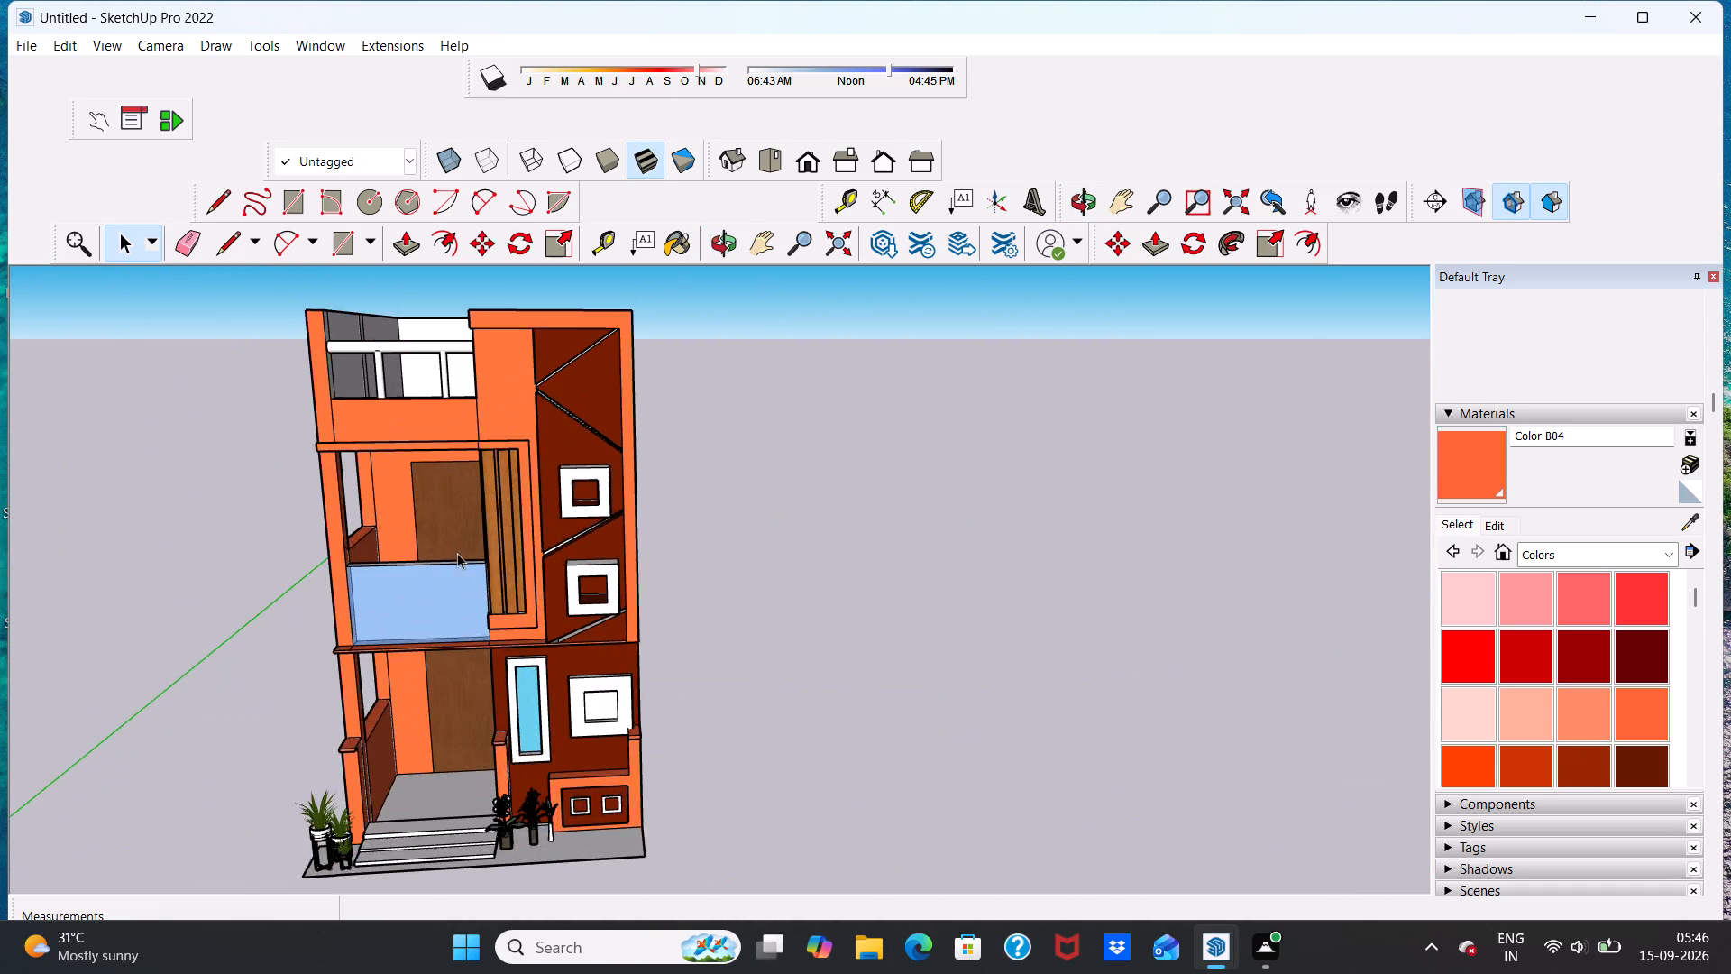
scroll(457, 553, down, 4)
middle_drag(462, 644, 403, 601)
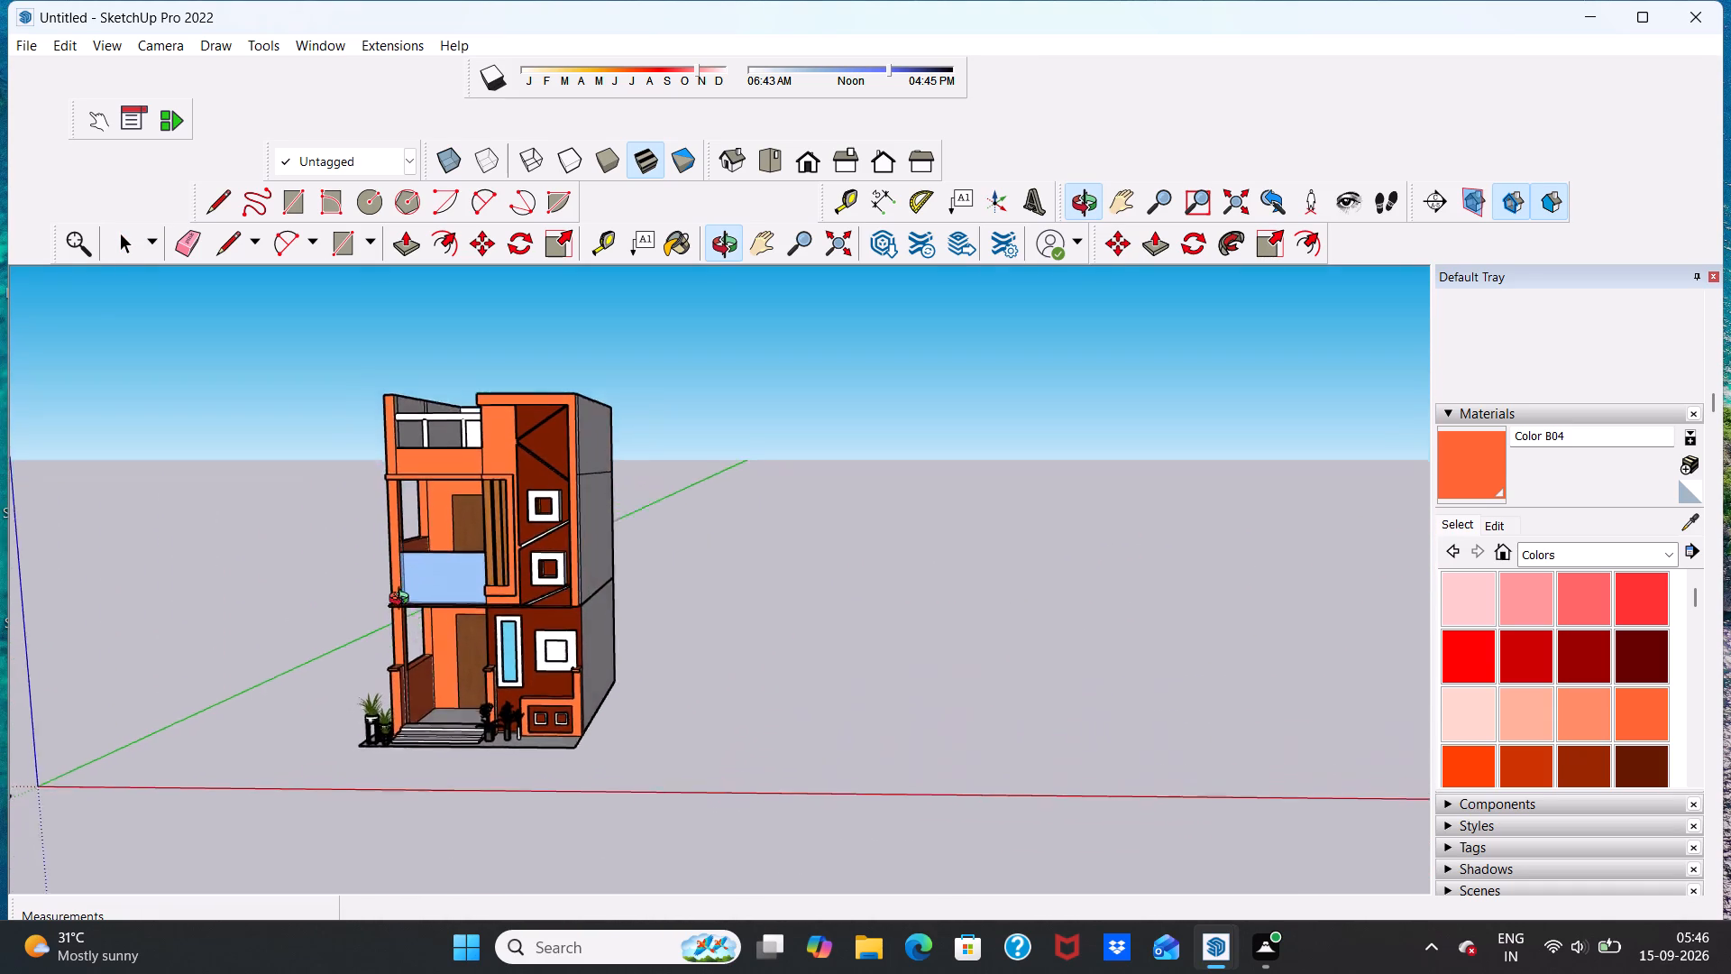
middle_drag(403, 601, 424, 596)
scroll(429, 728, up, 6)
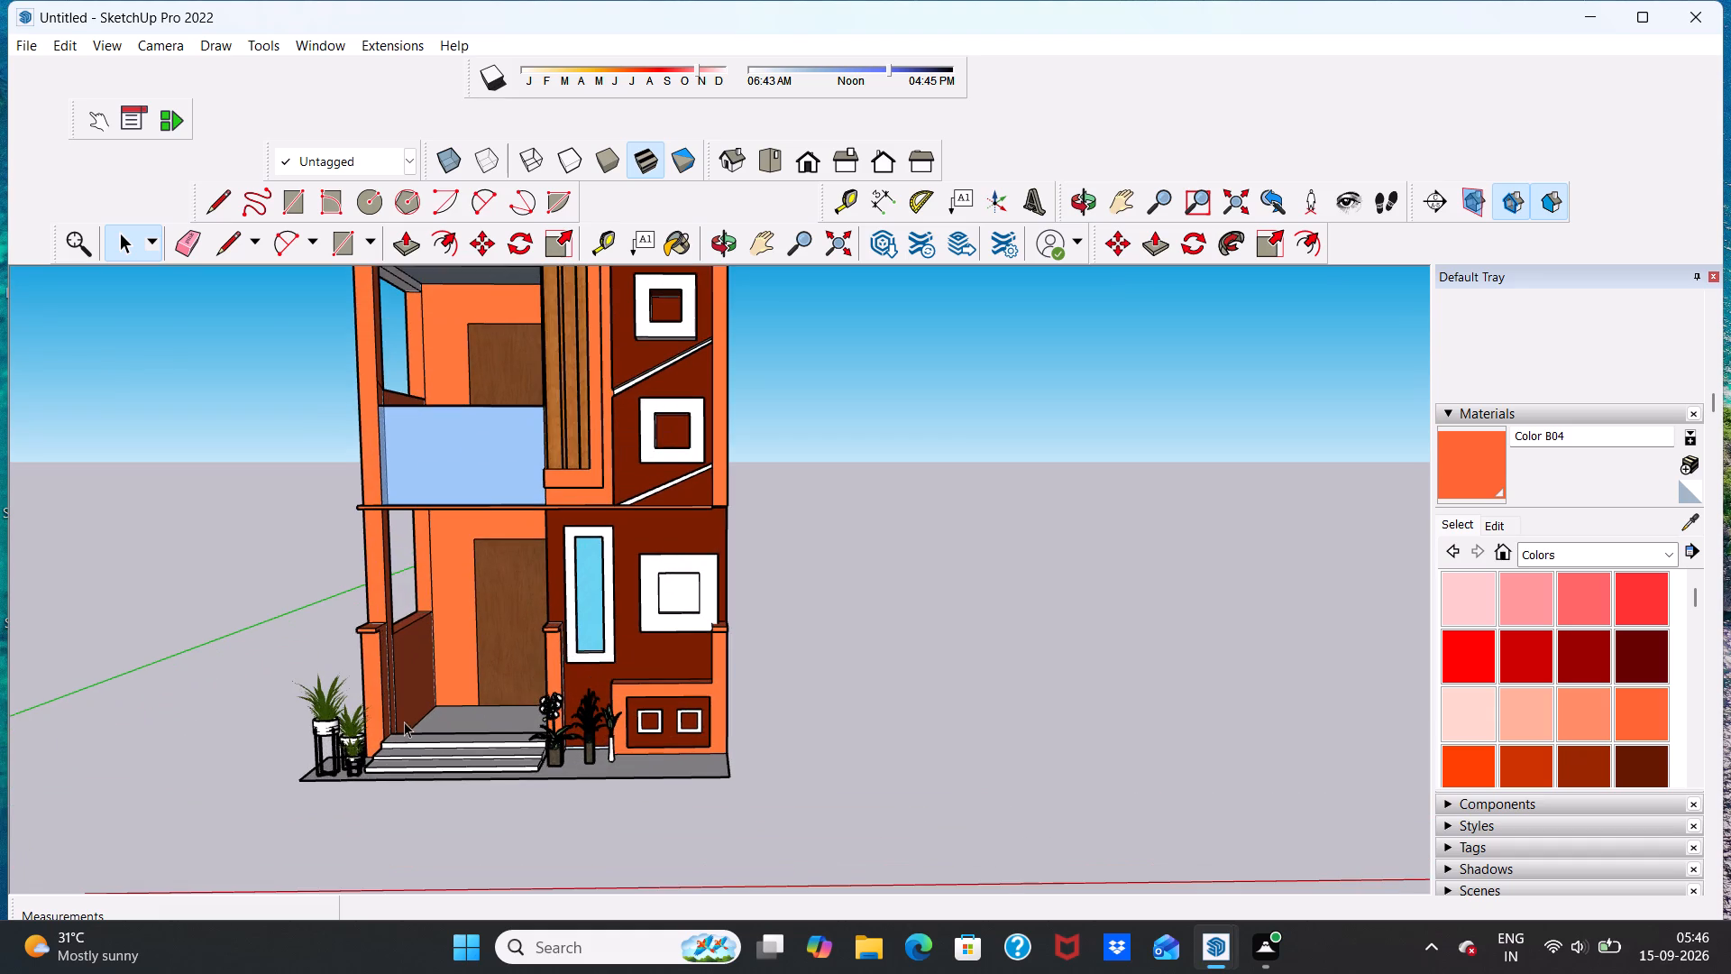
scroll(435, 709, down, 3)
middle_click(429, 723)
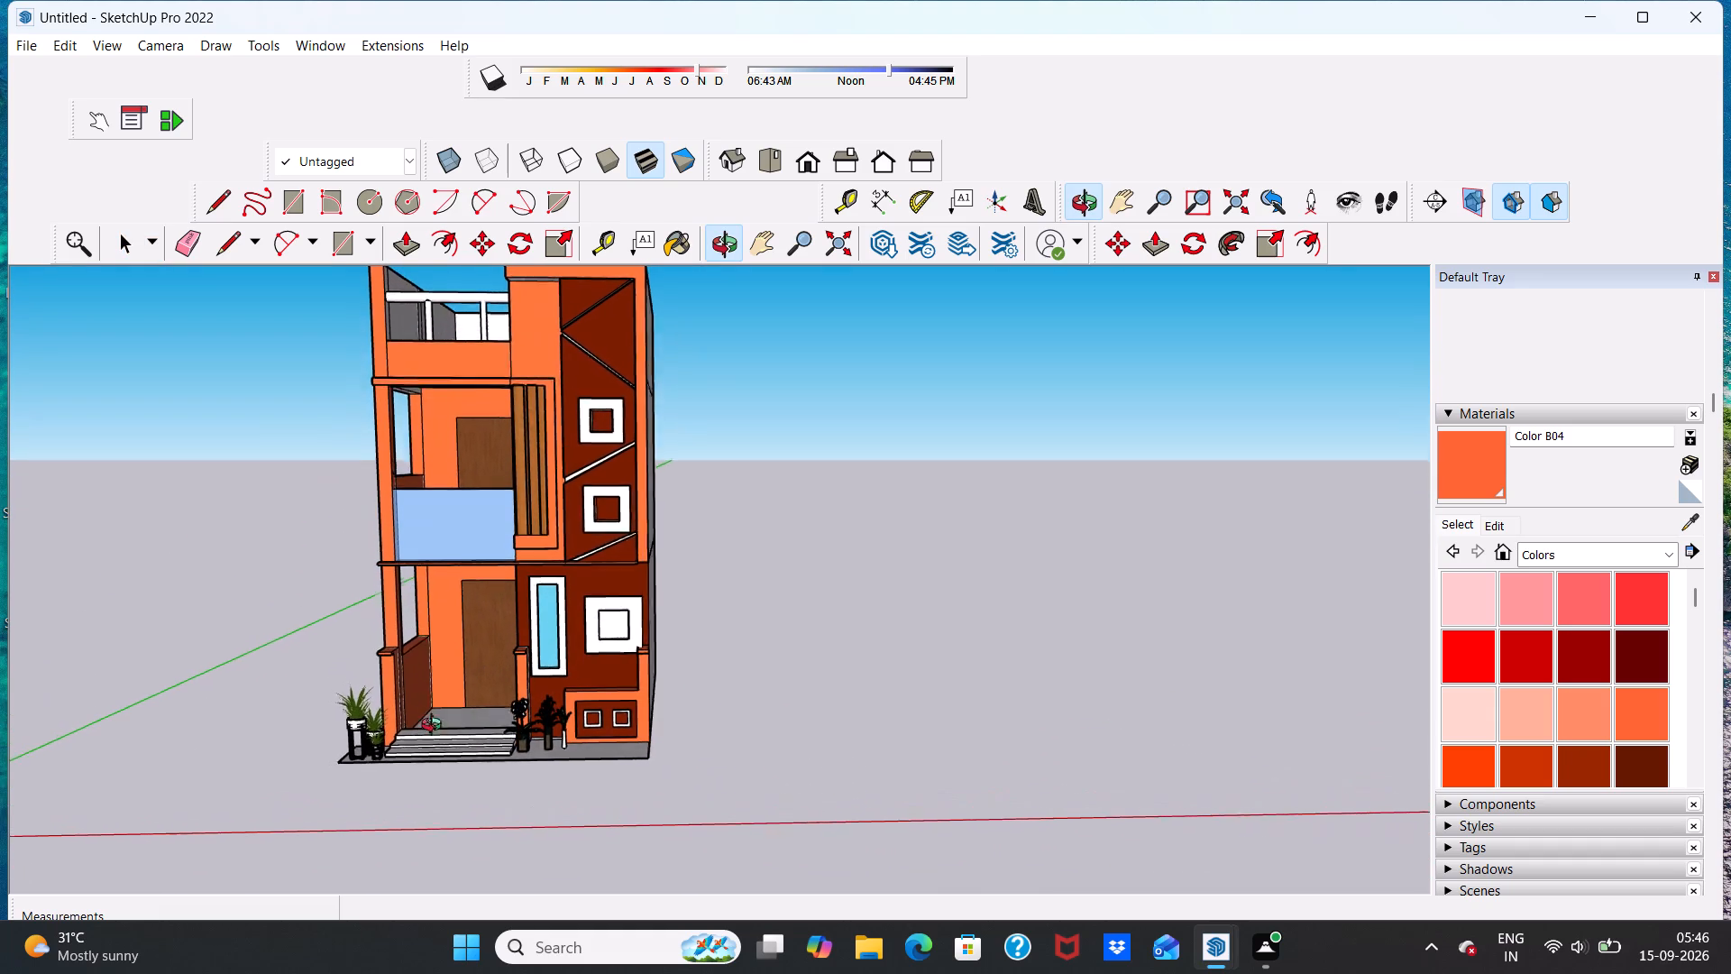
scroll(431, 718, down, 9)
scroll(443, 623, up, 9)
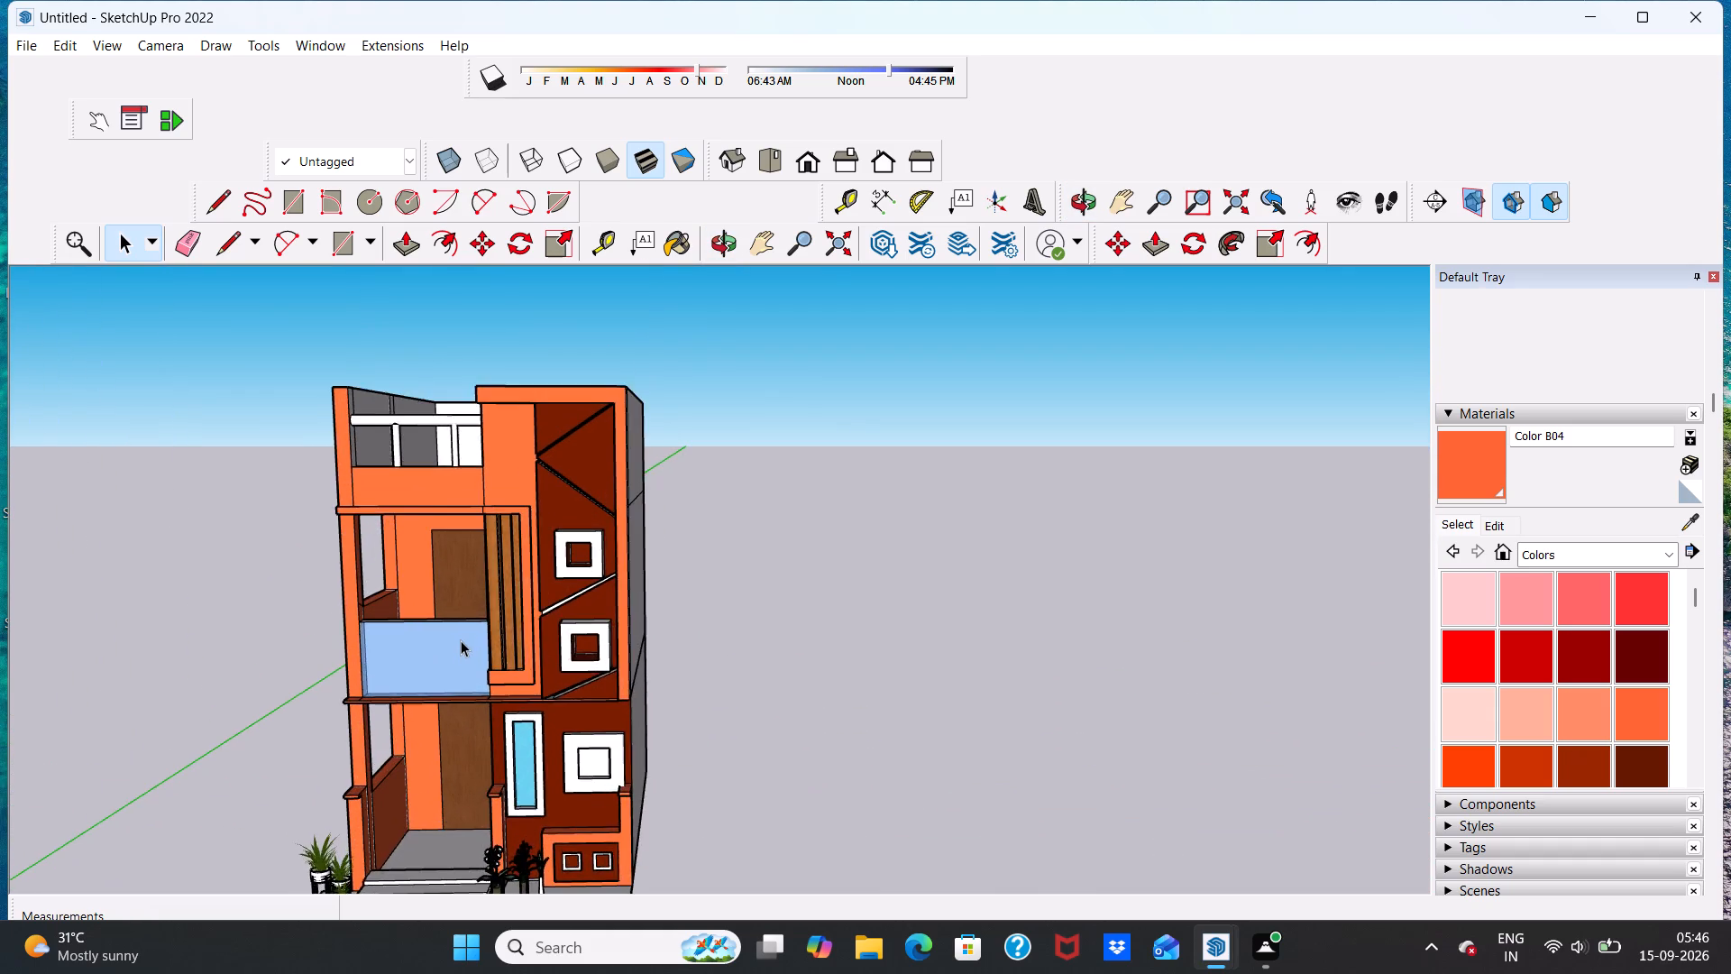
scroll(461, 640, up, 2)
scroll(485, 620, down, 9)
scroll(464, 706, up, 5)
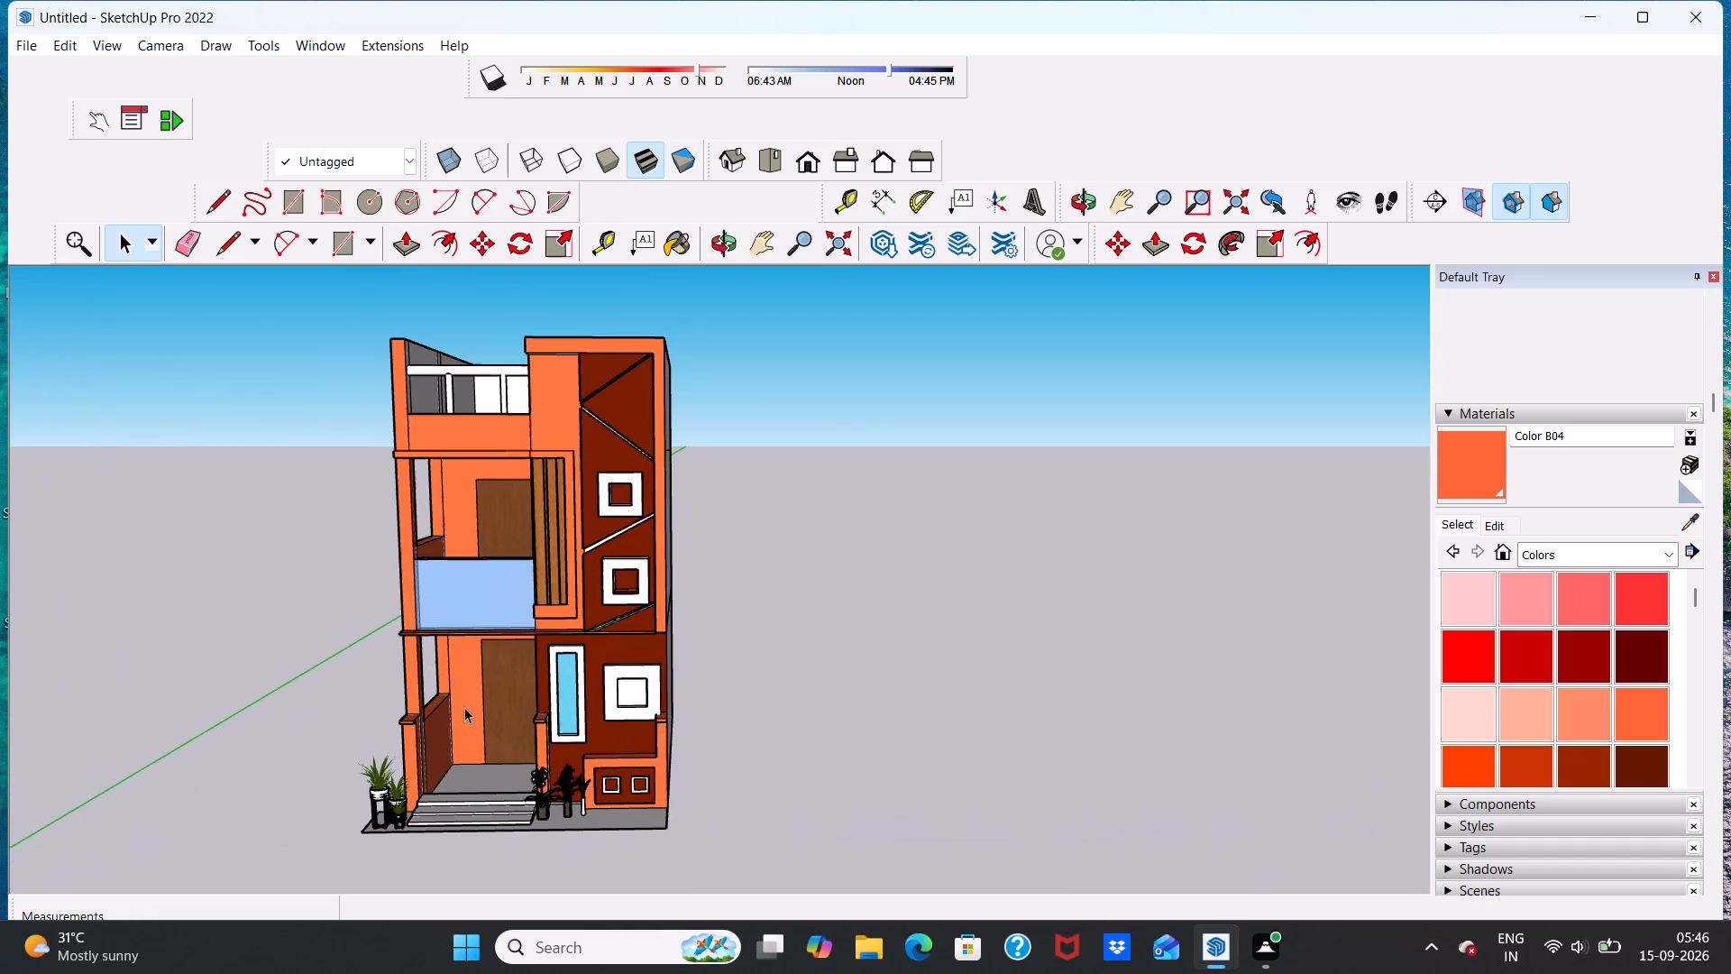
middle_drag(470, 758, 524, 686)
scroll(528, 676, down, 5)
scroll(495, 740, up, 5)
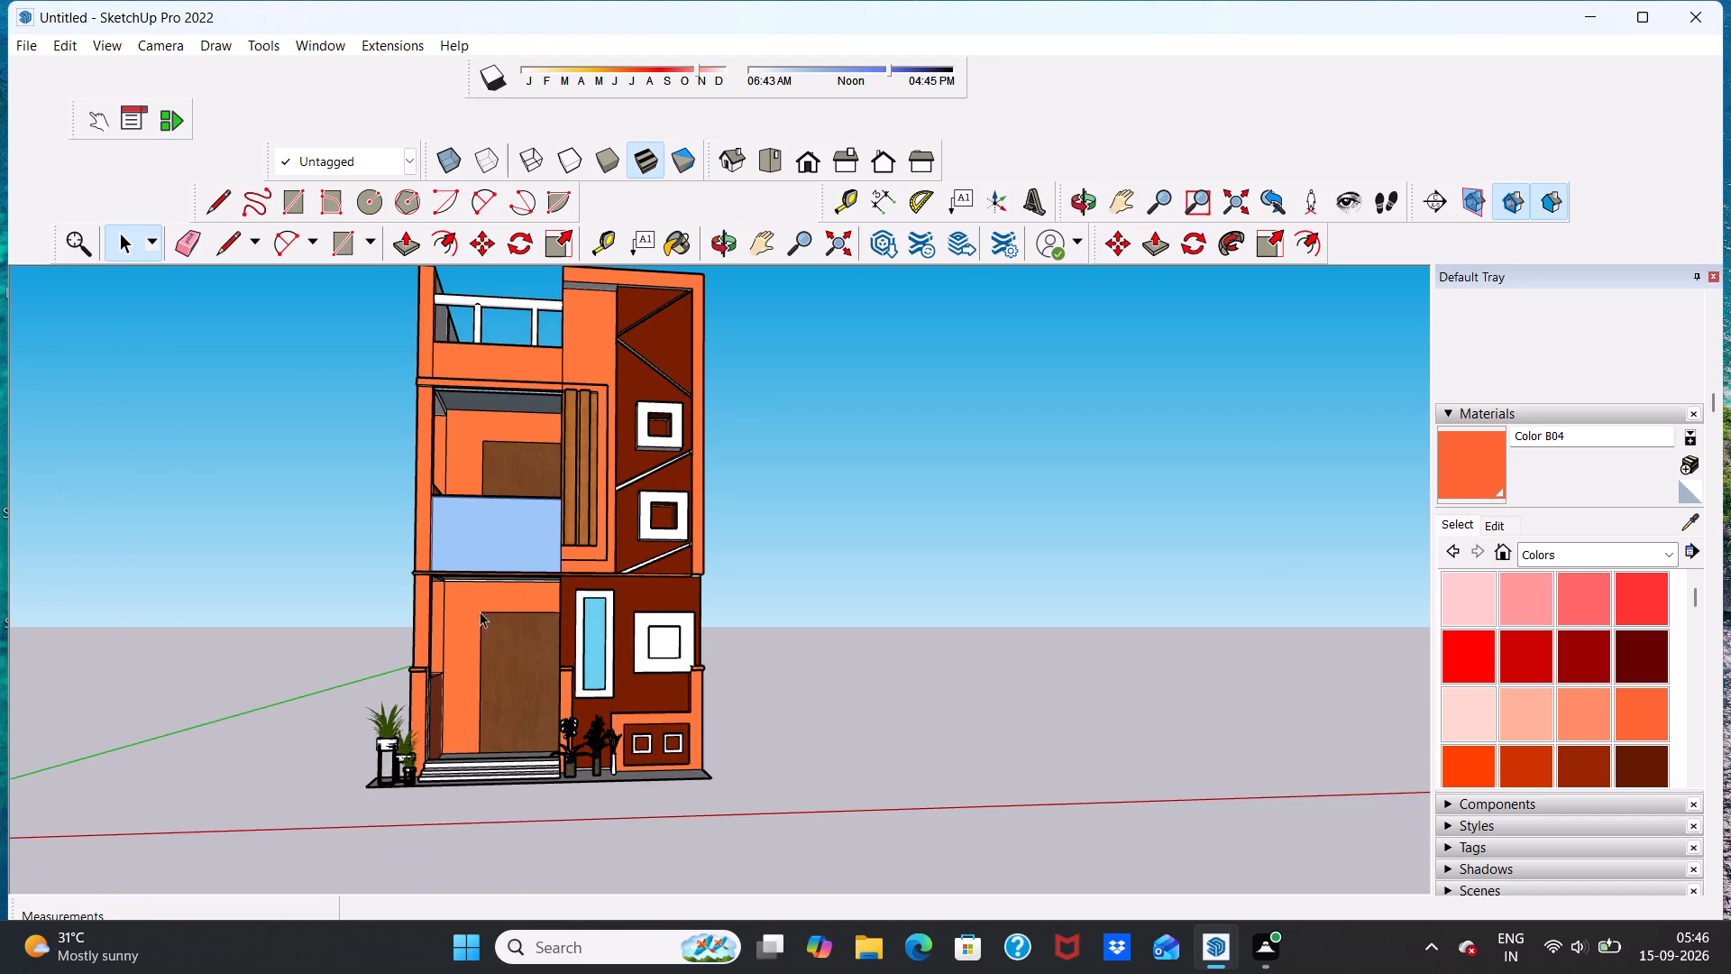
Import the blómastandur model and place it on the base slab before the low front wall, beside the white vase.
click(35, 41)
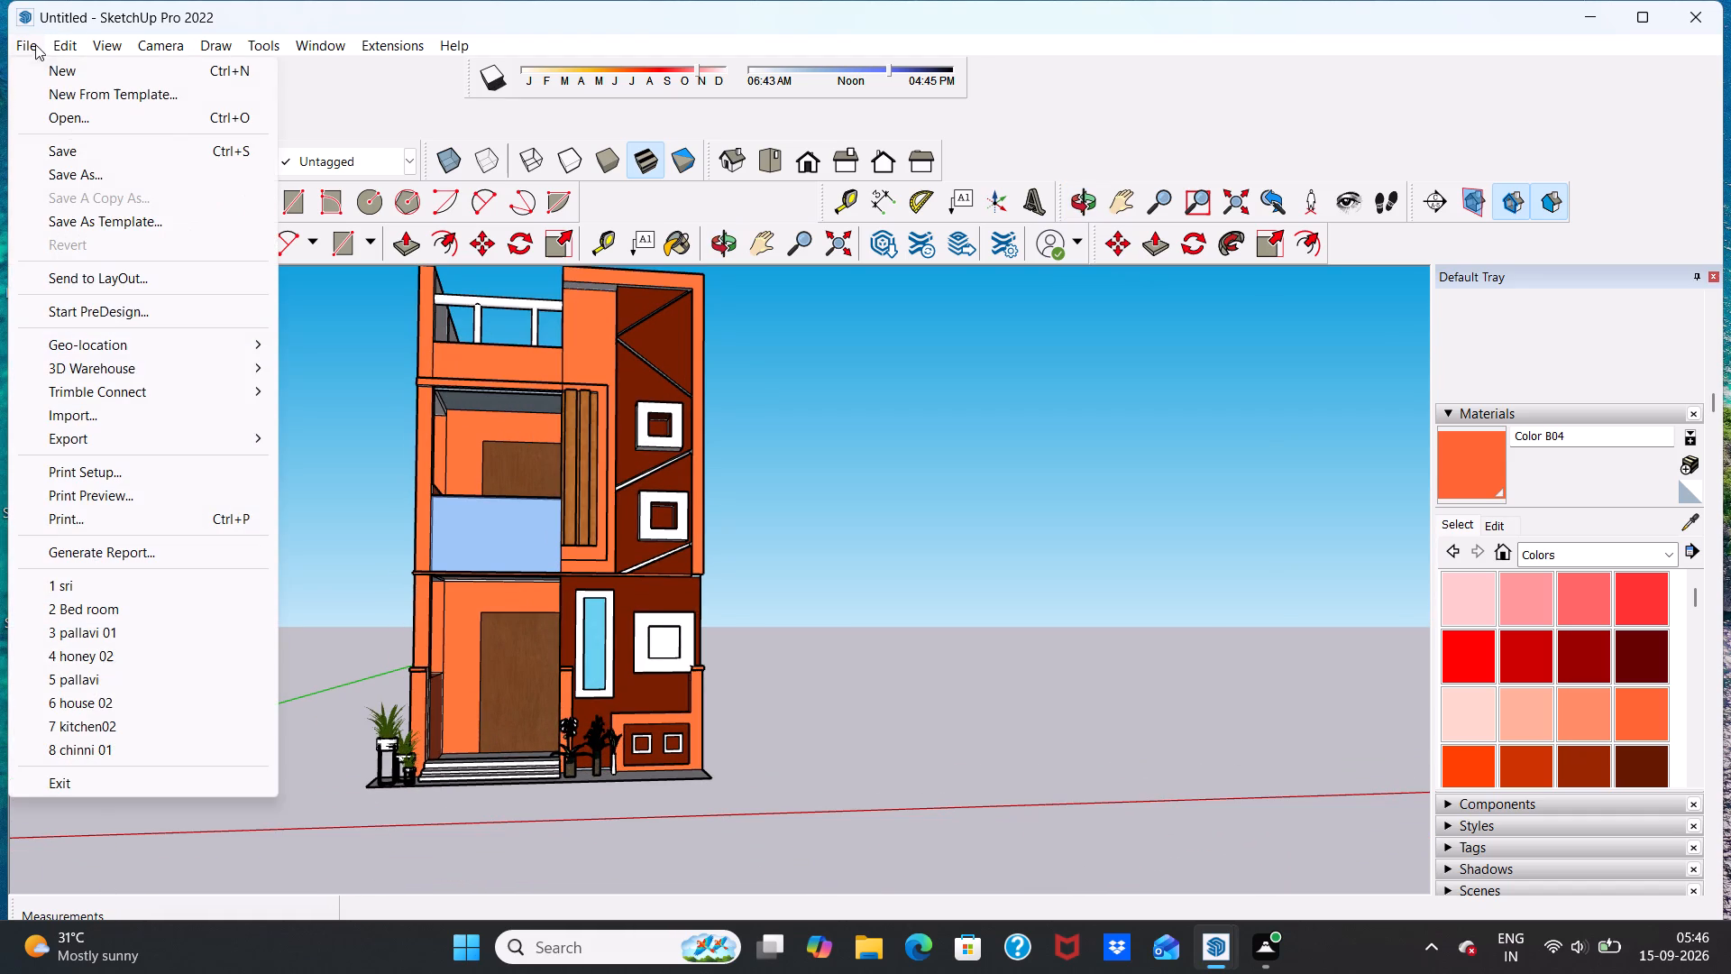
click(143, 417)
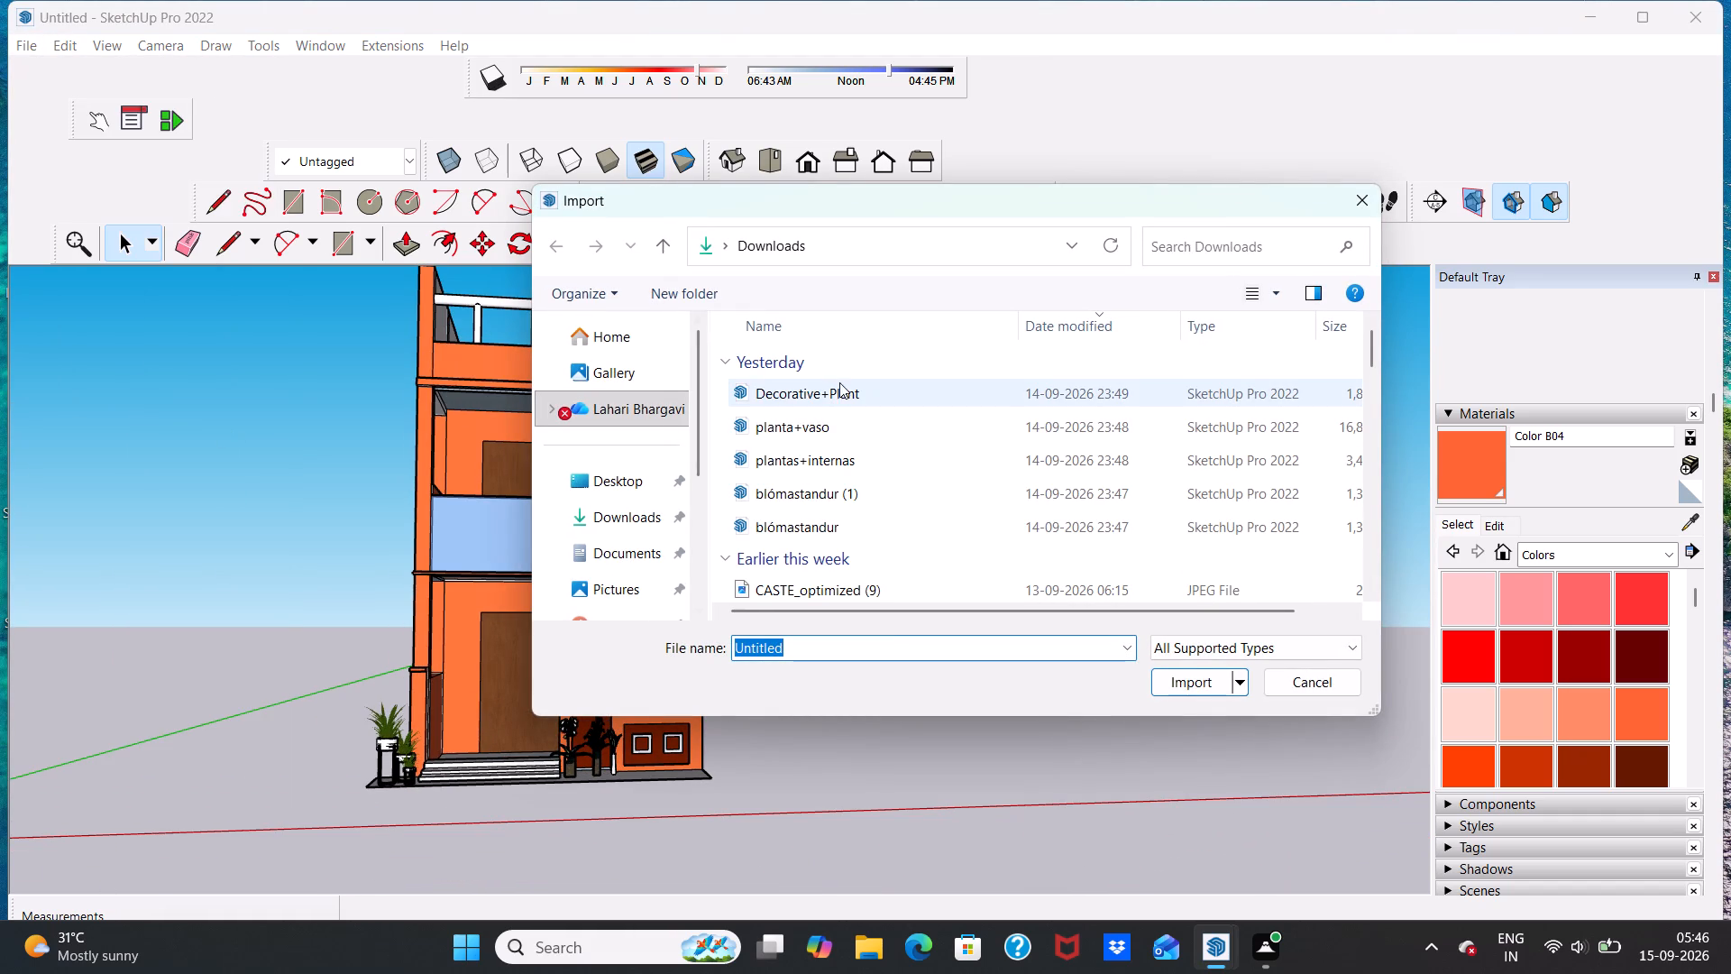
click(826, 528)
click(1174, 685)
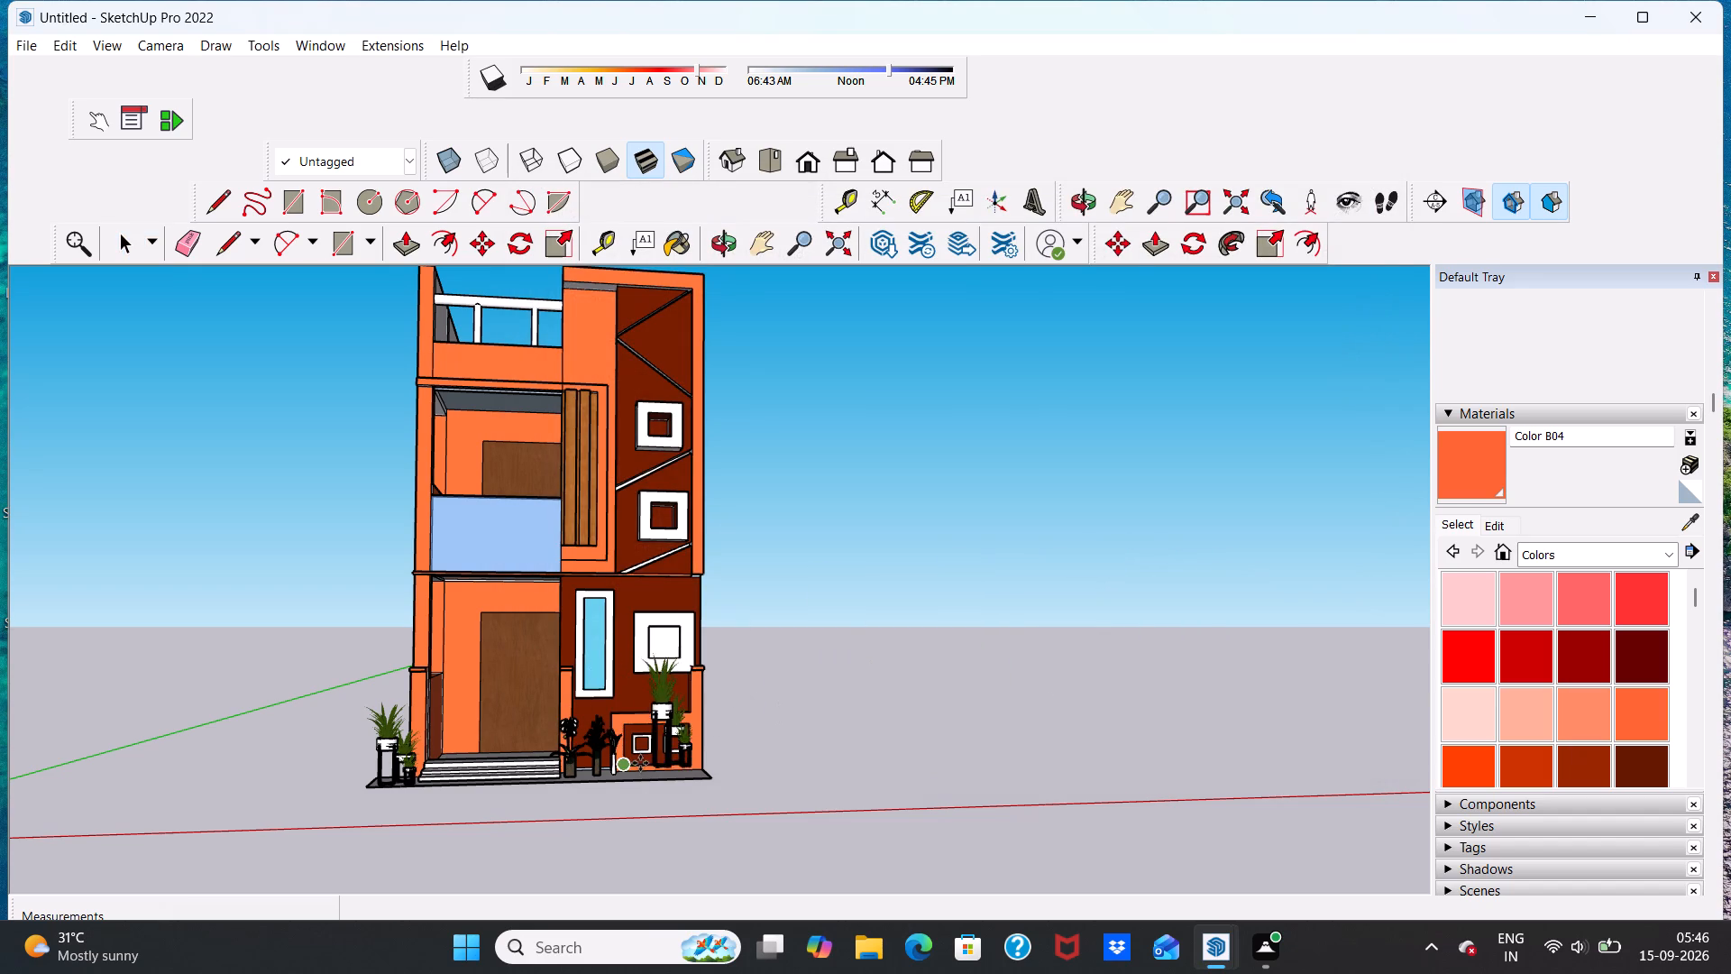
scroll(641, 763, up, 10)
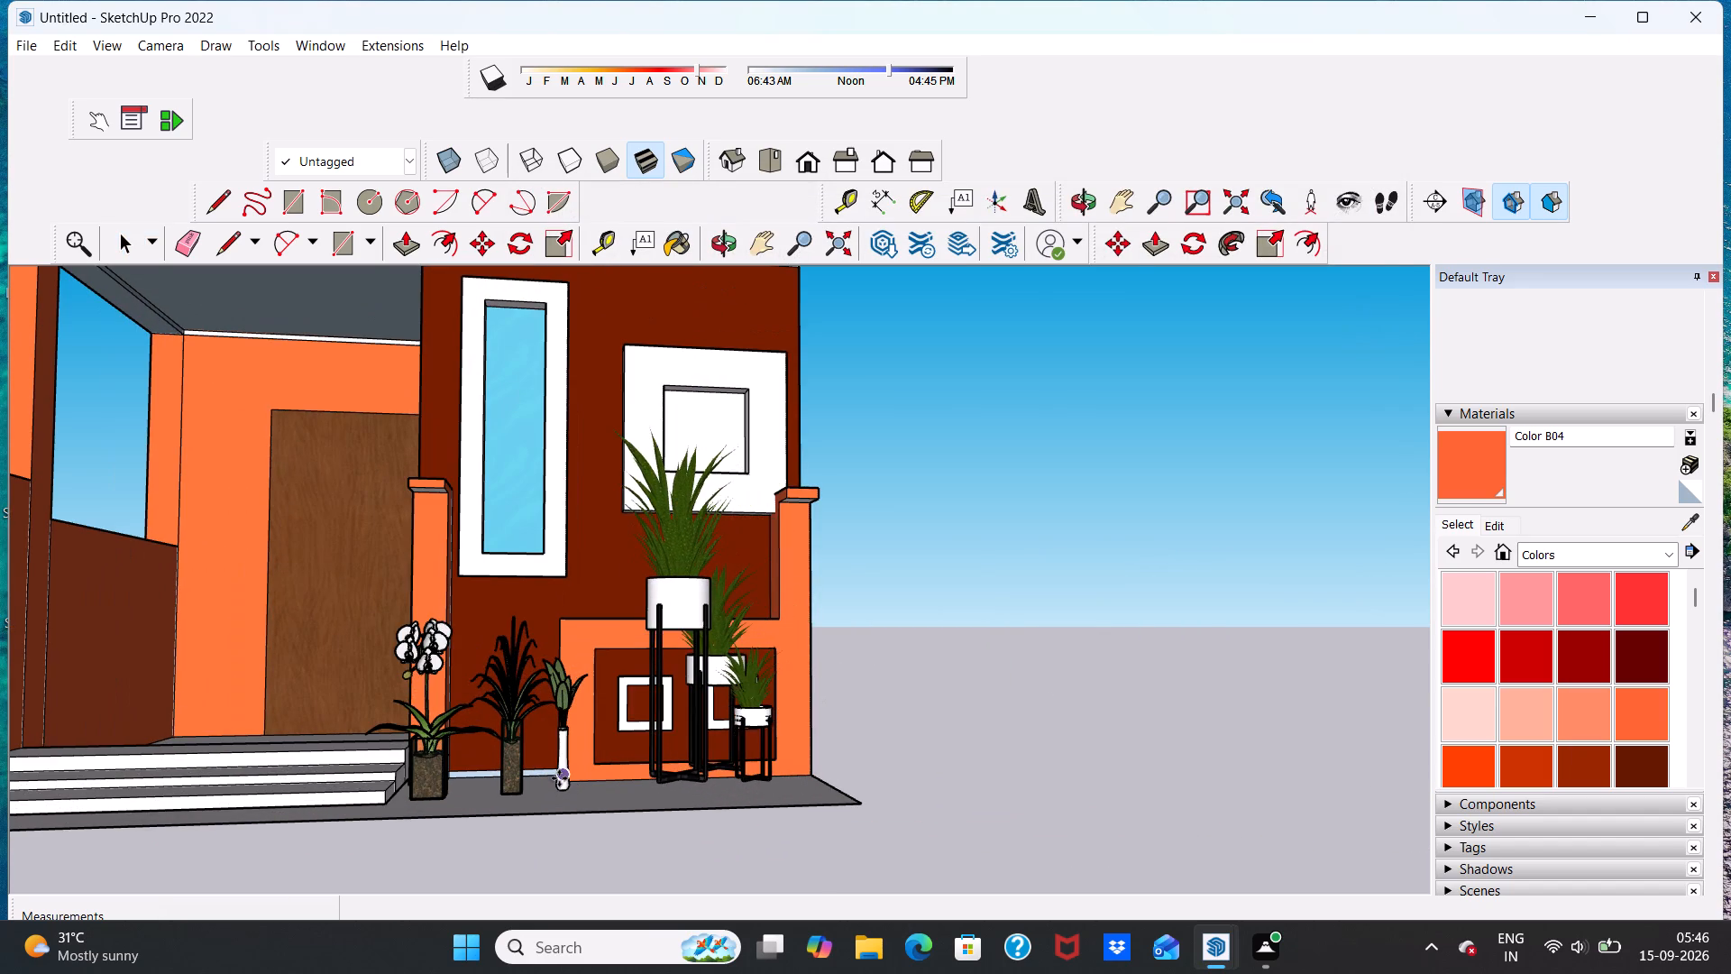
scroll(551, 765, down, 5)
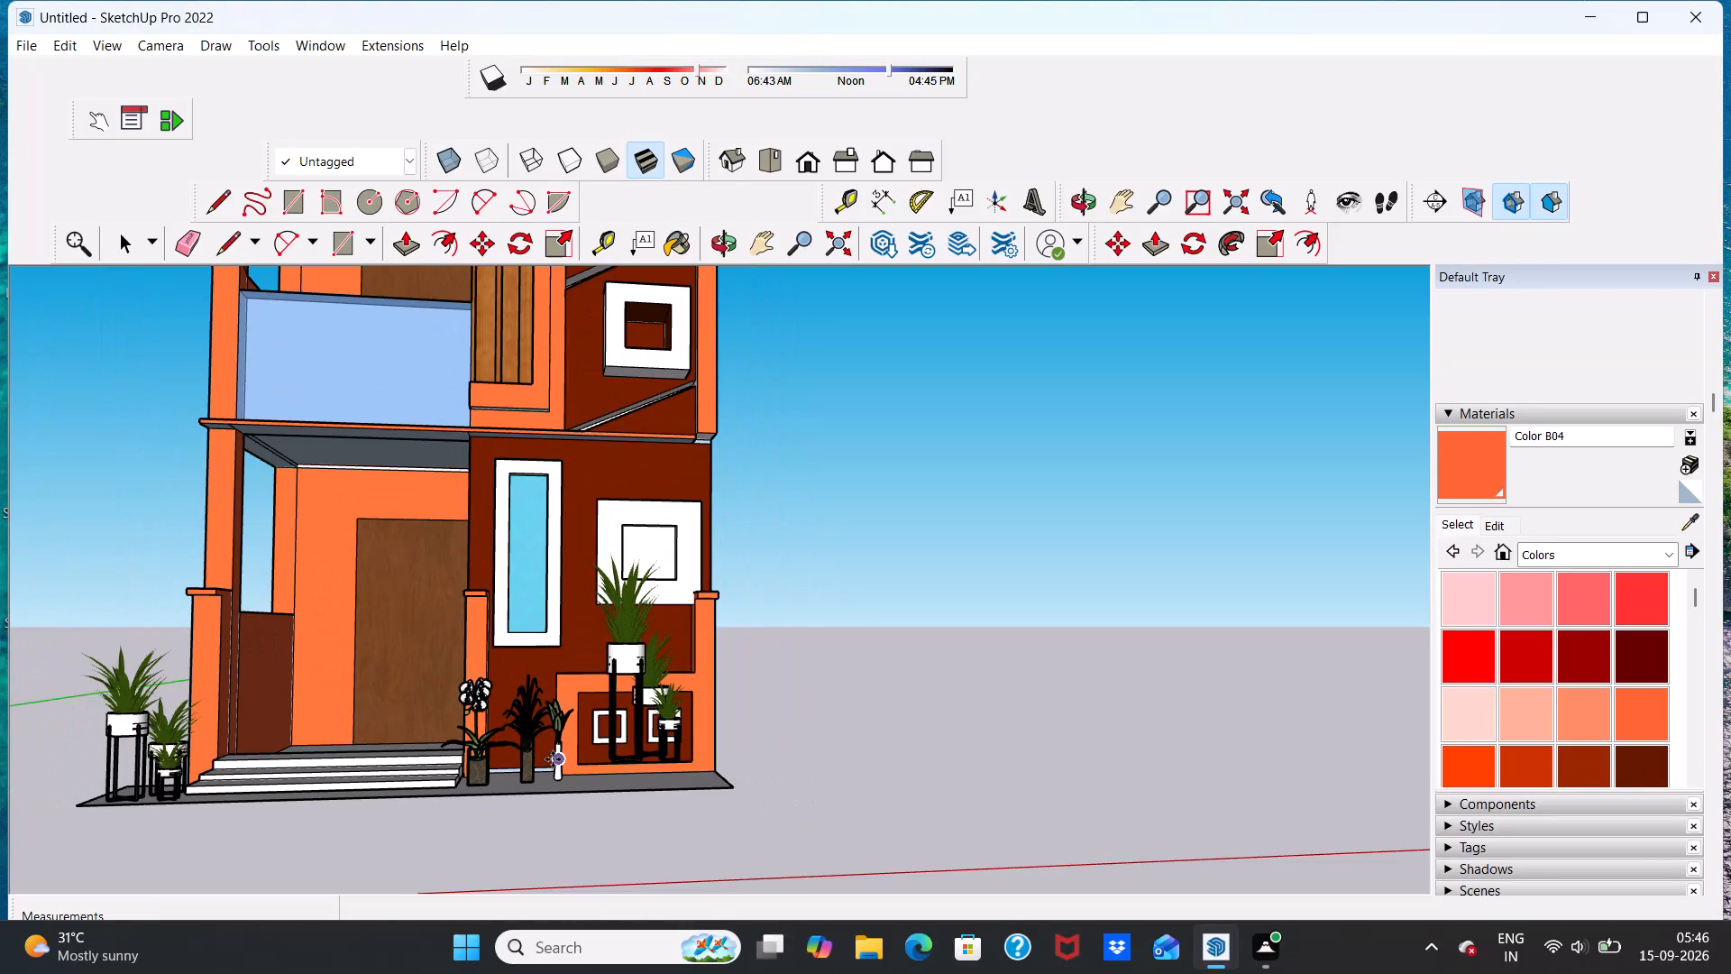
scroll(553, 759, up, 7)
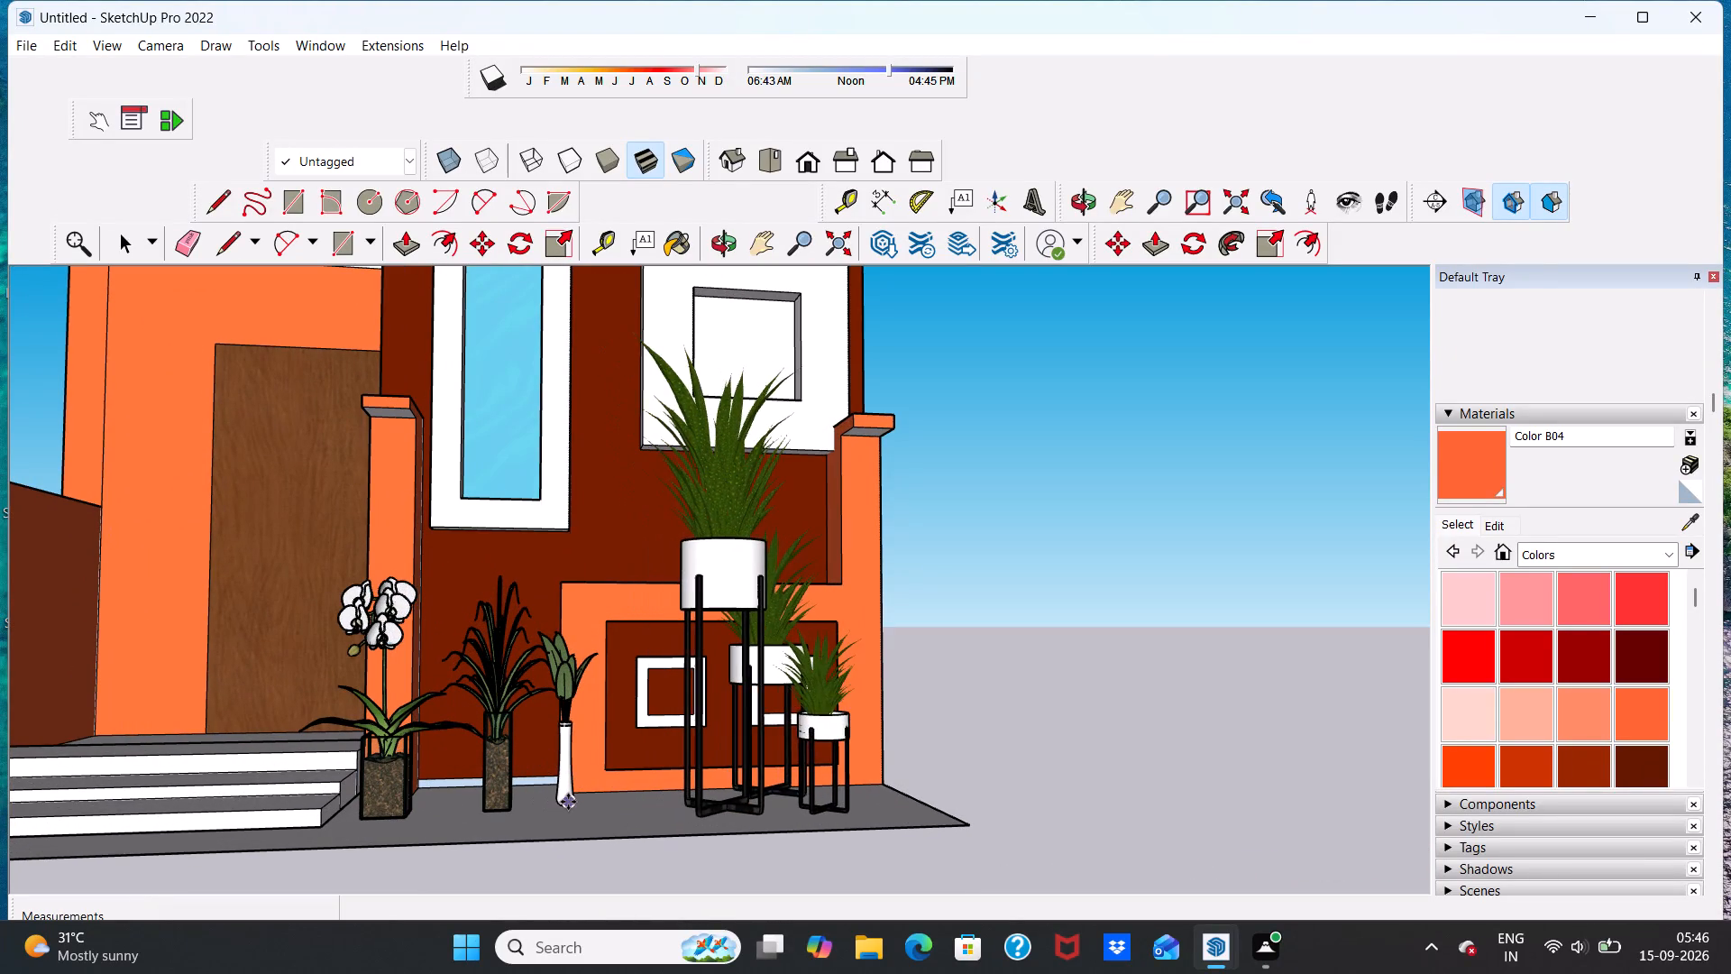
click(522, 796)
scroll(708, 810, up, 3)
scroll(705, 796, down, 8)
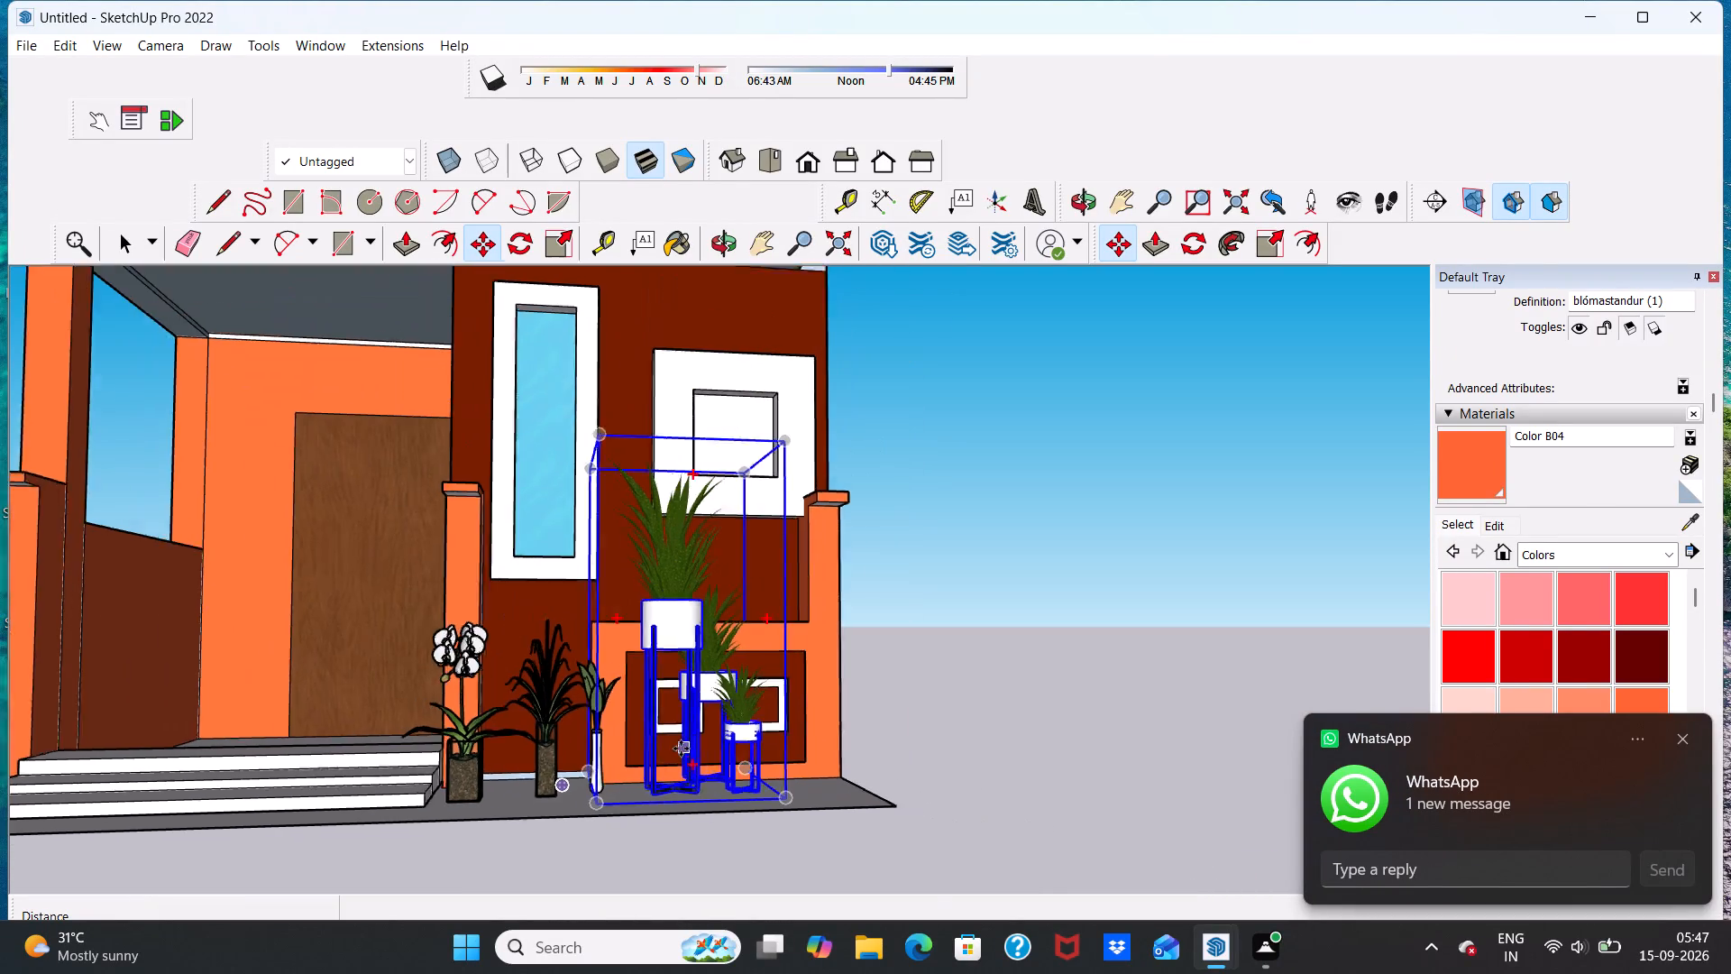
scroll(681, 749, down, 2)
scroll(773, 806, up, 6)
scroll(612, 767, up, 3)
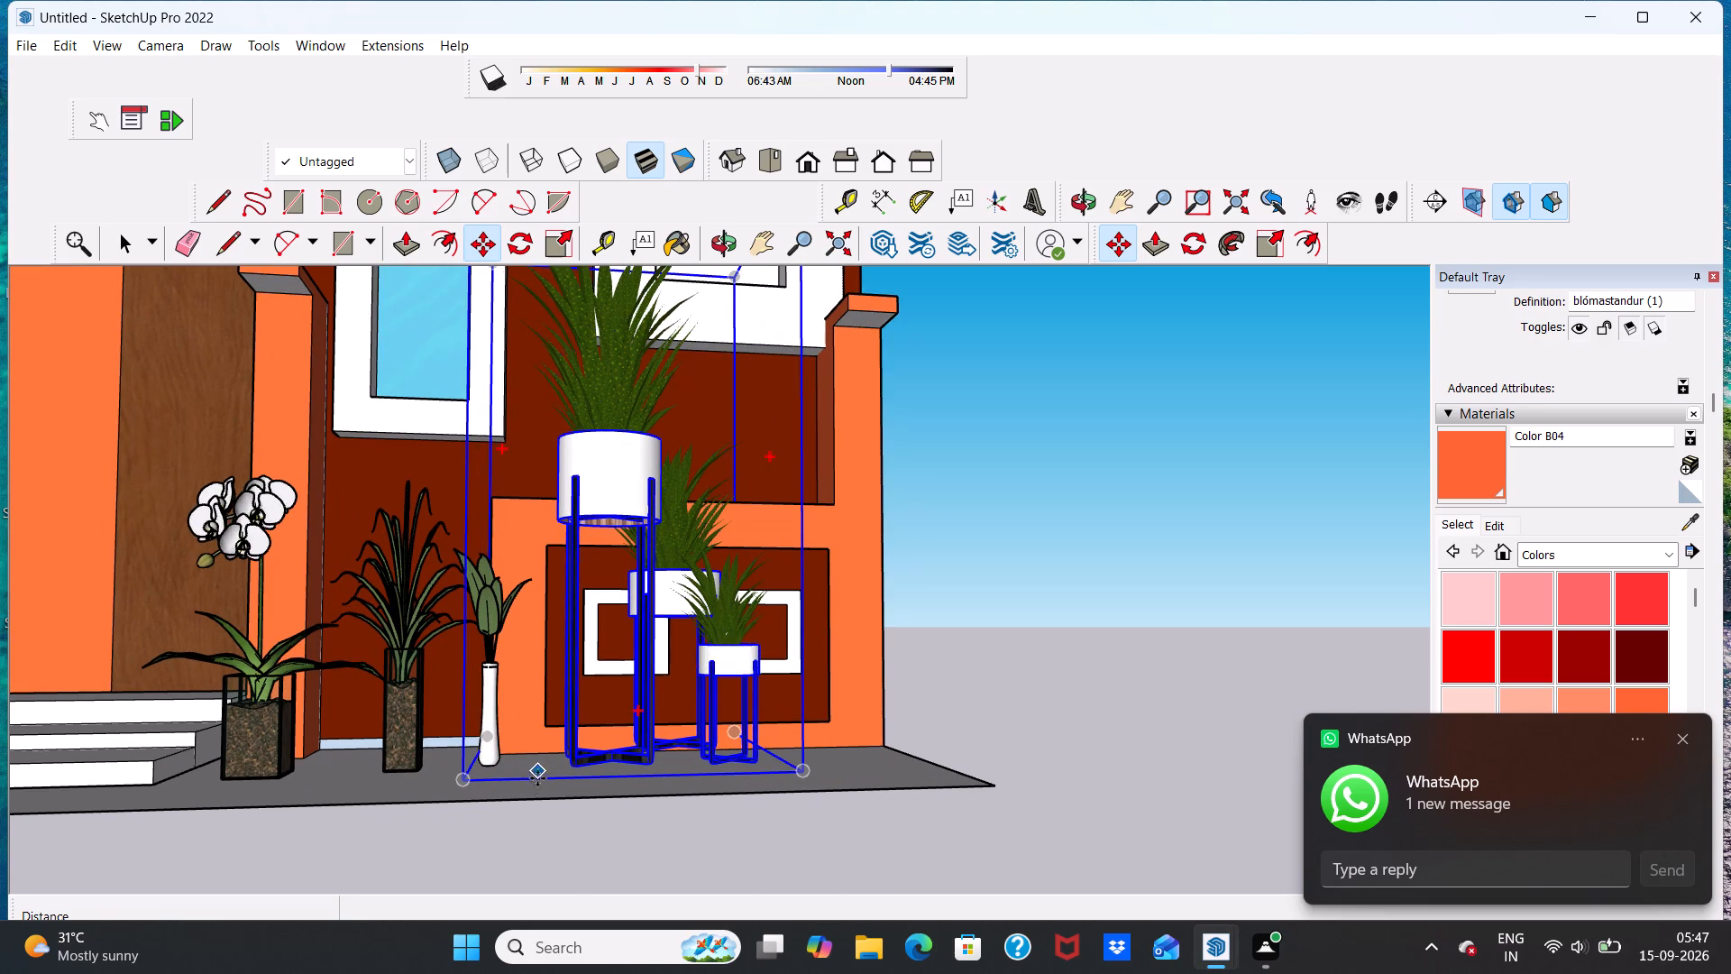
key(space)
click(1056, 740)
Inspect the potted plants along the ground-floor front, comparing the new plant stands with the neighbouring plants.
scroll(751, 788, up, 3)
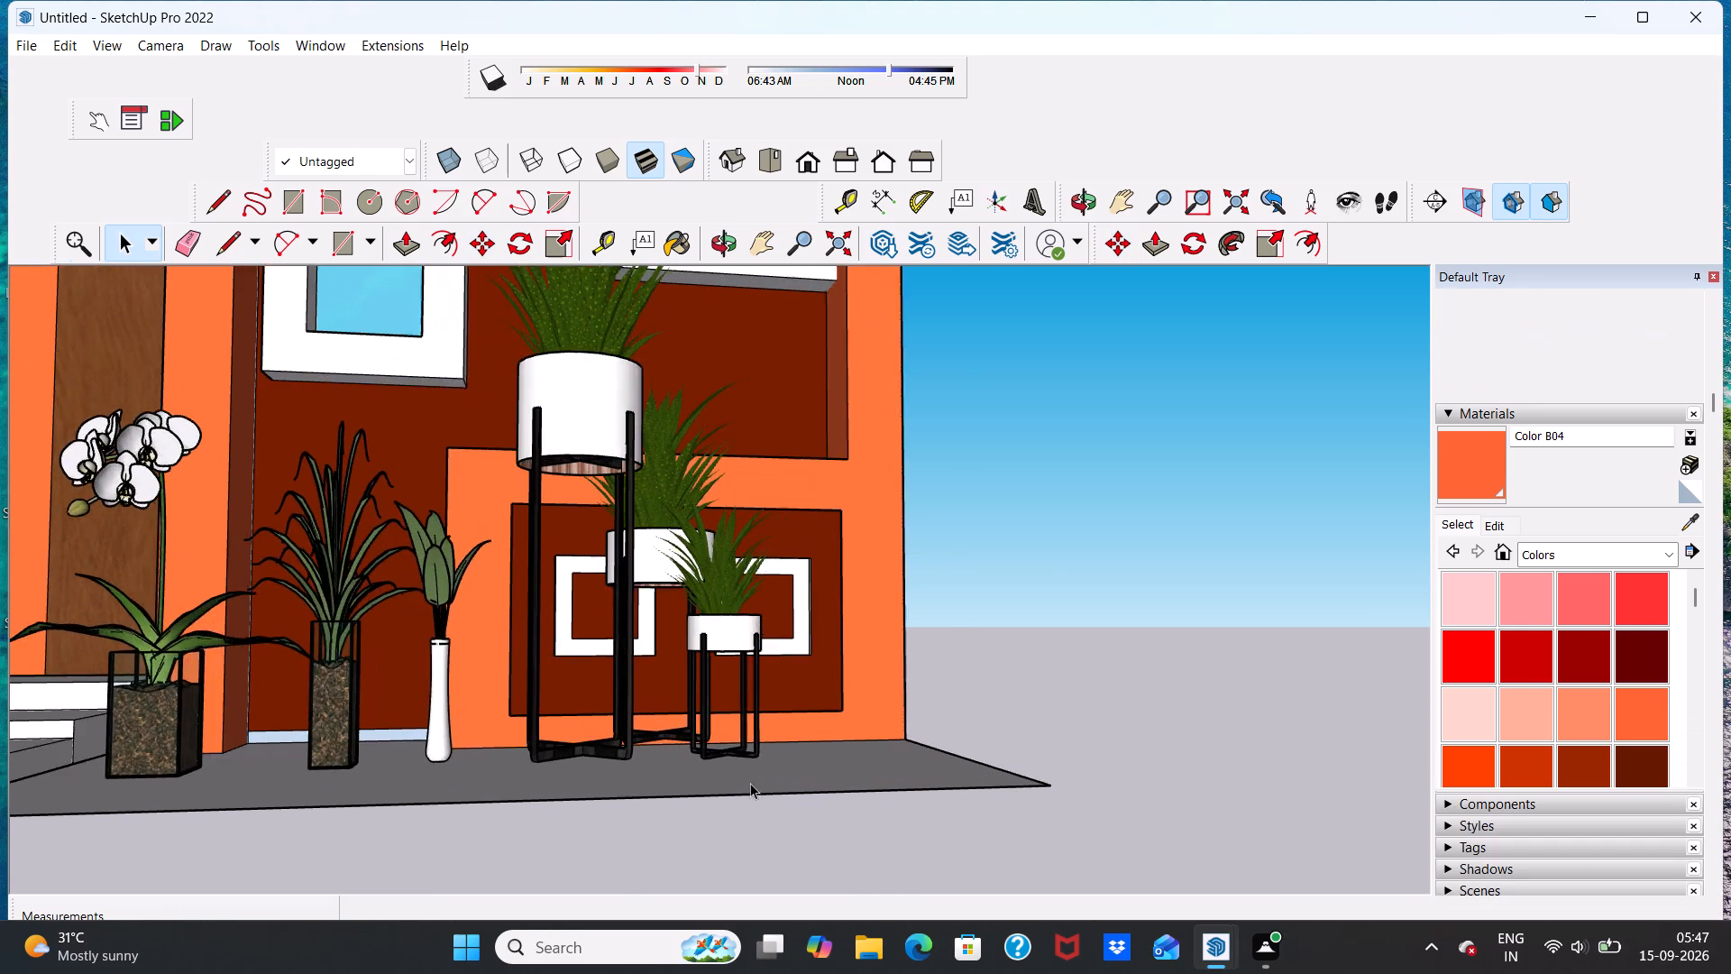
scroll(750, 775, down, 19)
scroll(731, 706, up, 12)
scroll(728, 727, down, 2)
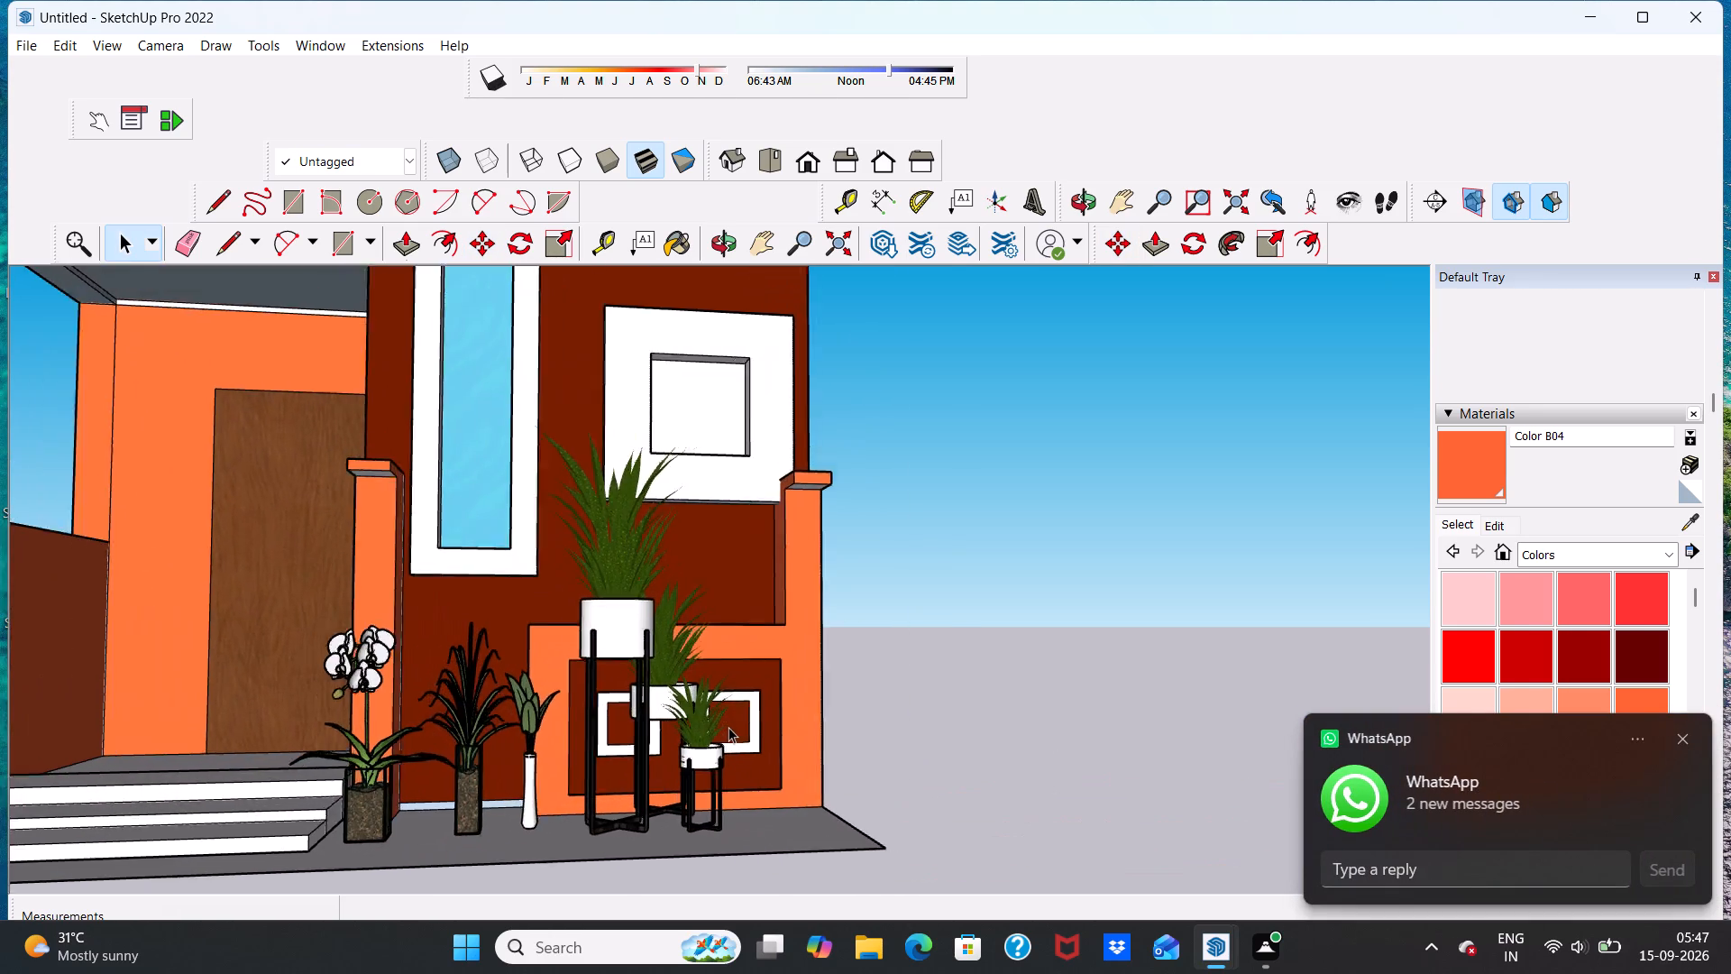
scroll(728, 727, down, 16)
scroll(736, 721, up, 5)
scroll(569, 744, up, 7)
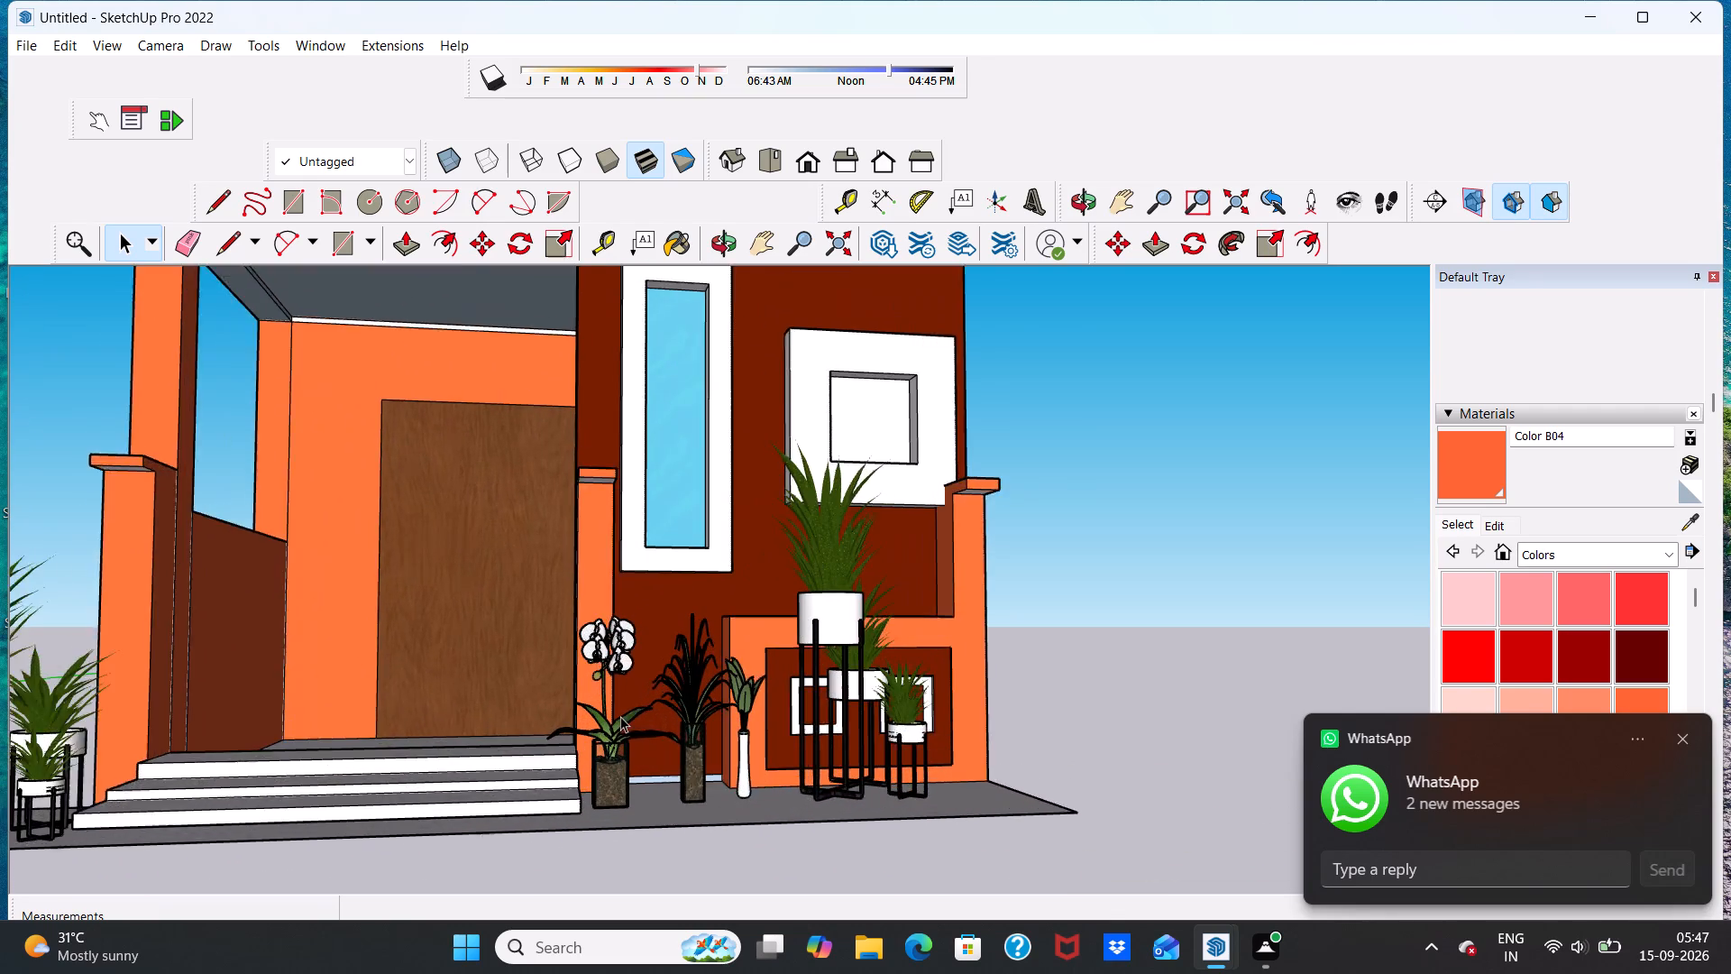
scroll(620, 716, up, 4)
middle_drag(723, 717, 620, 694)
scroll(723, 717, up, 1)
scroll(623, 694, down, 15)
scroll(627, 697, up, 6)
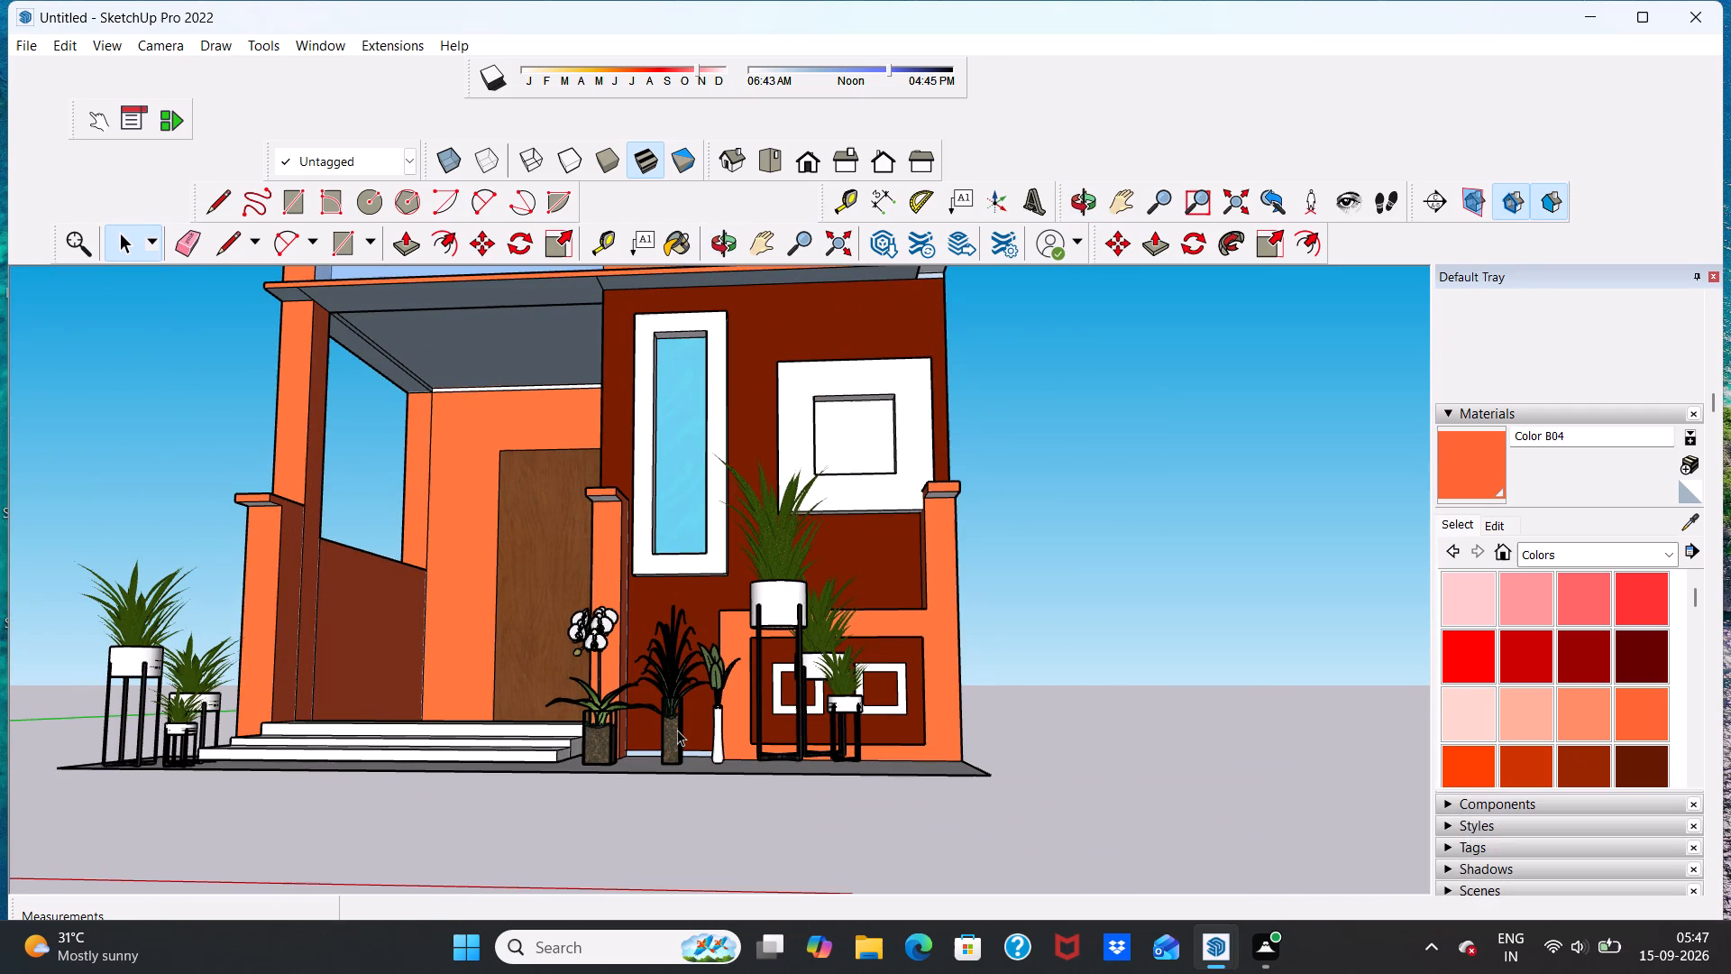
Scale the plantas+internas plants beside the entrance steps by about -0.31 in depth and 1.50 in height.
click(677, 730)
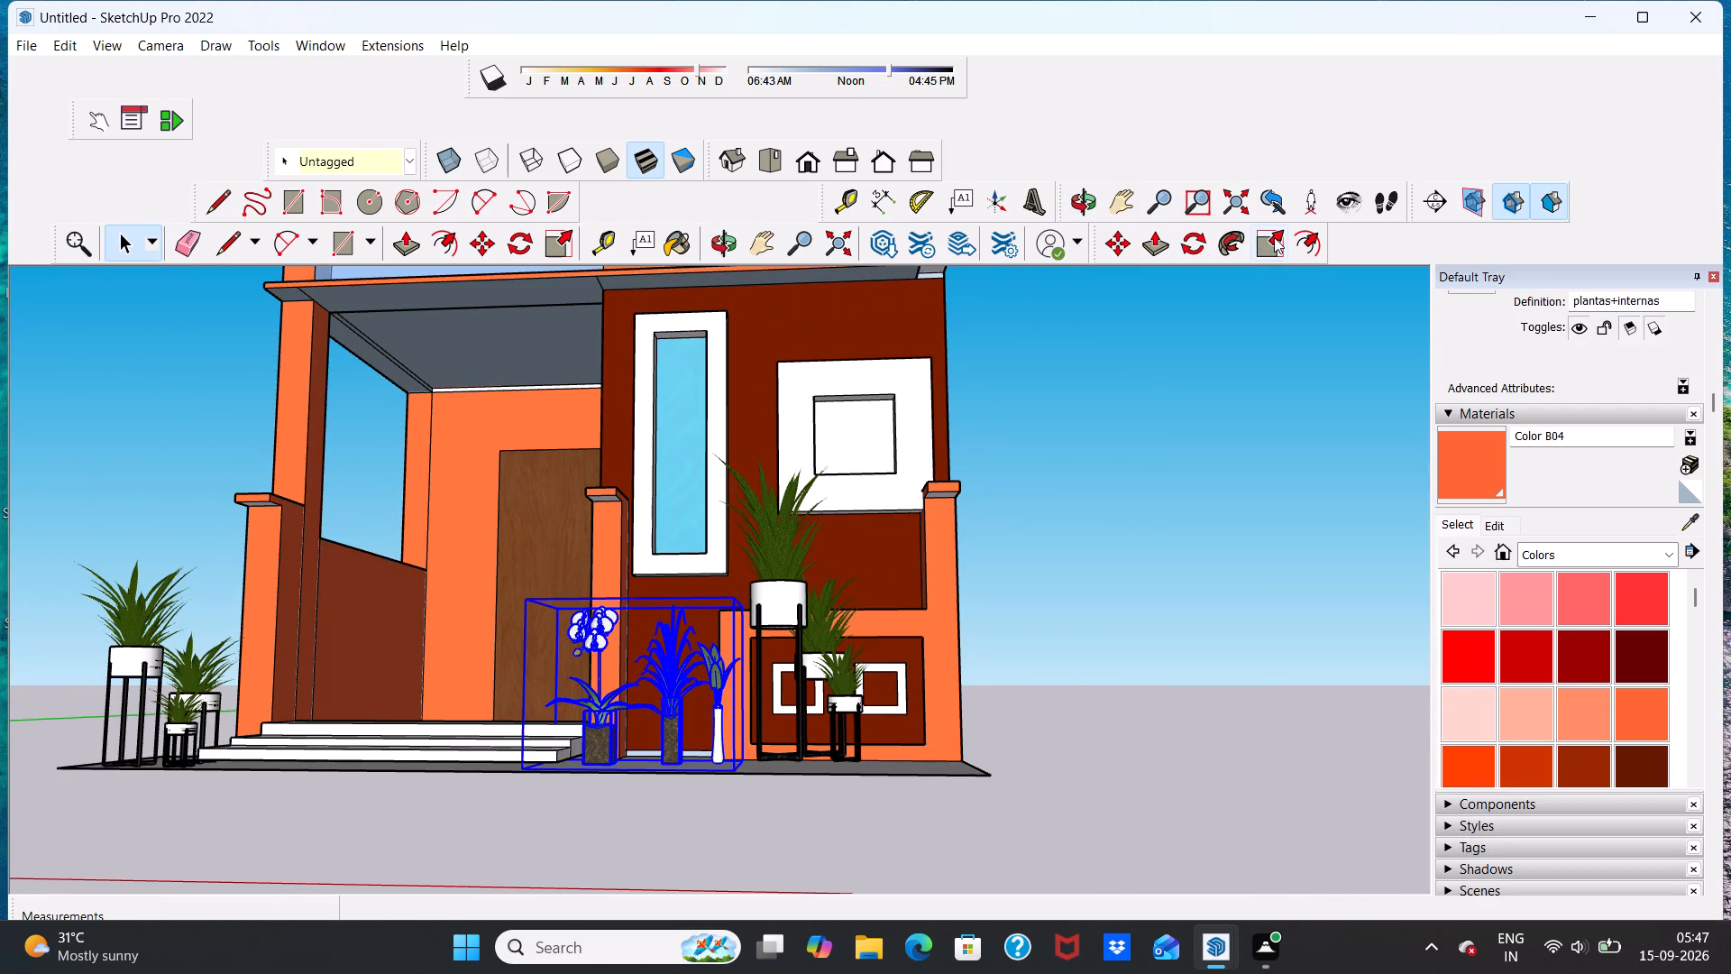
click(1274, 237)
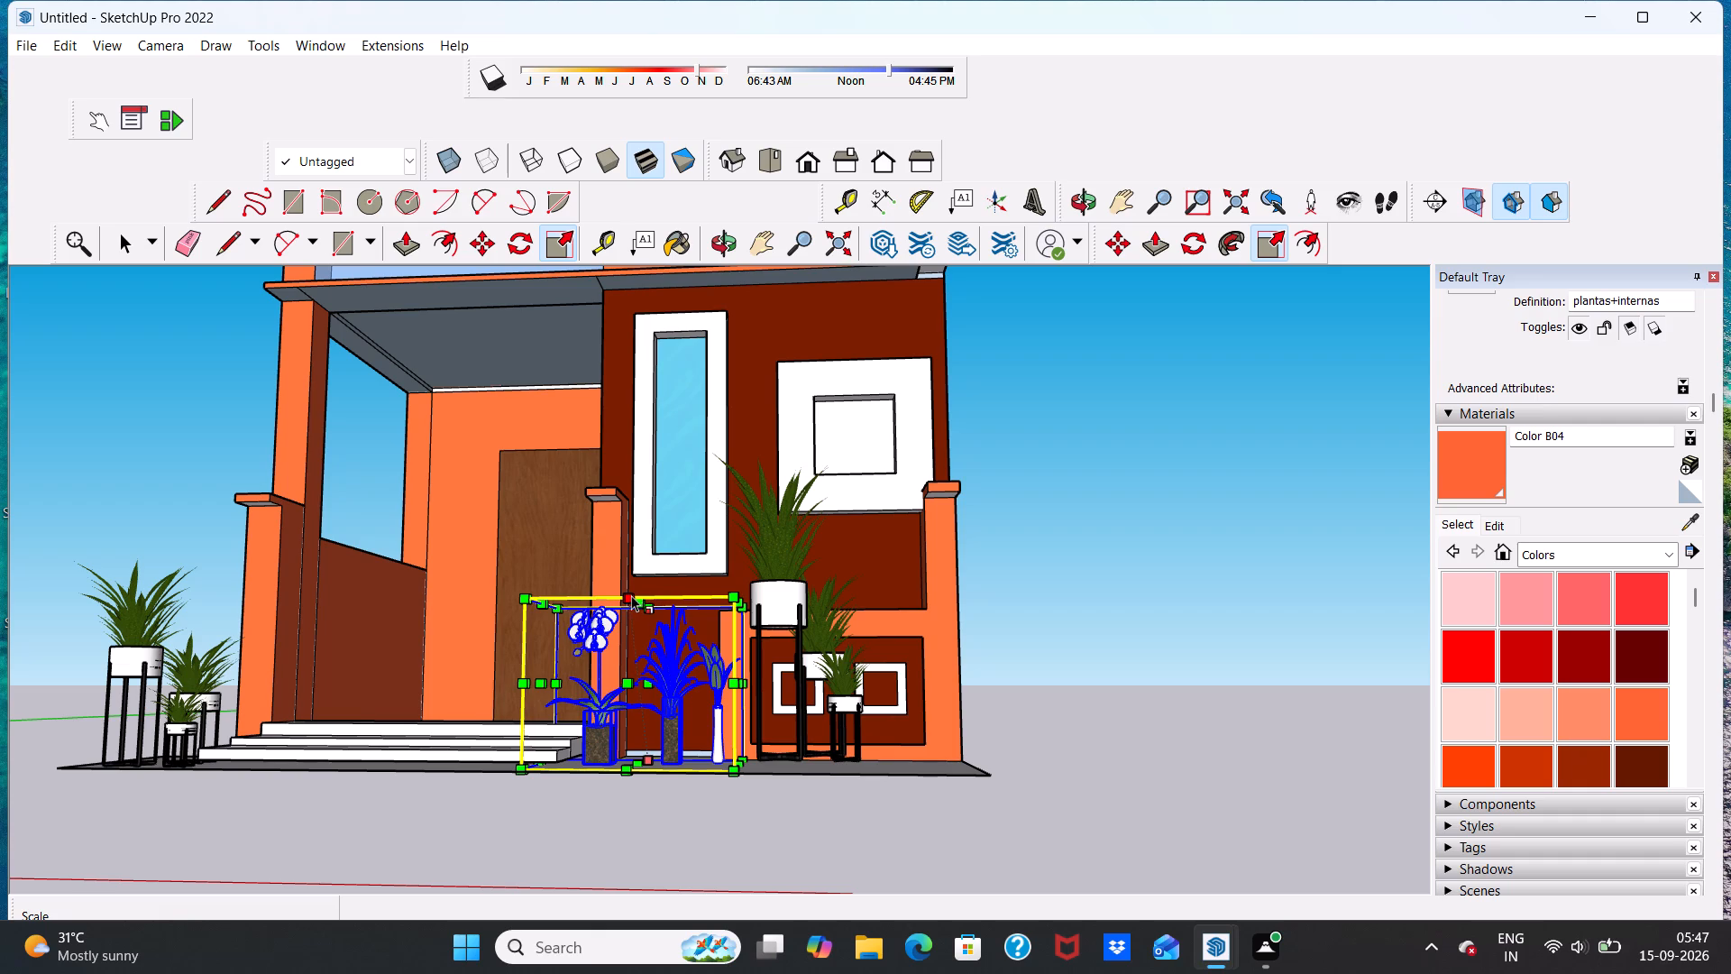
click(631, 595)
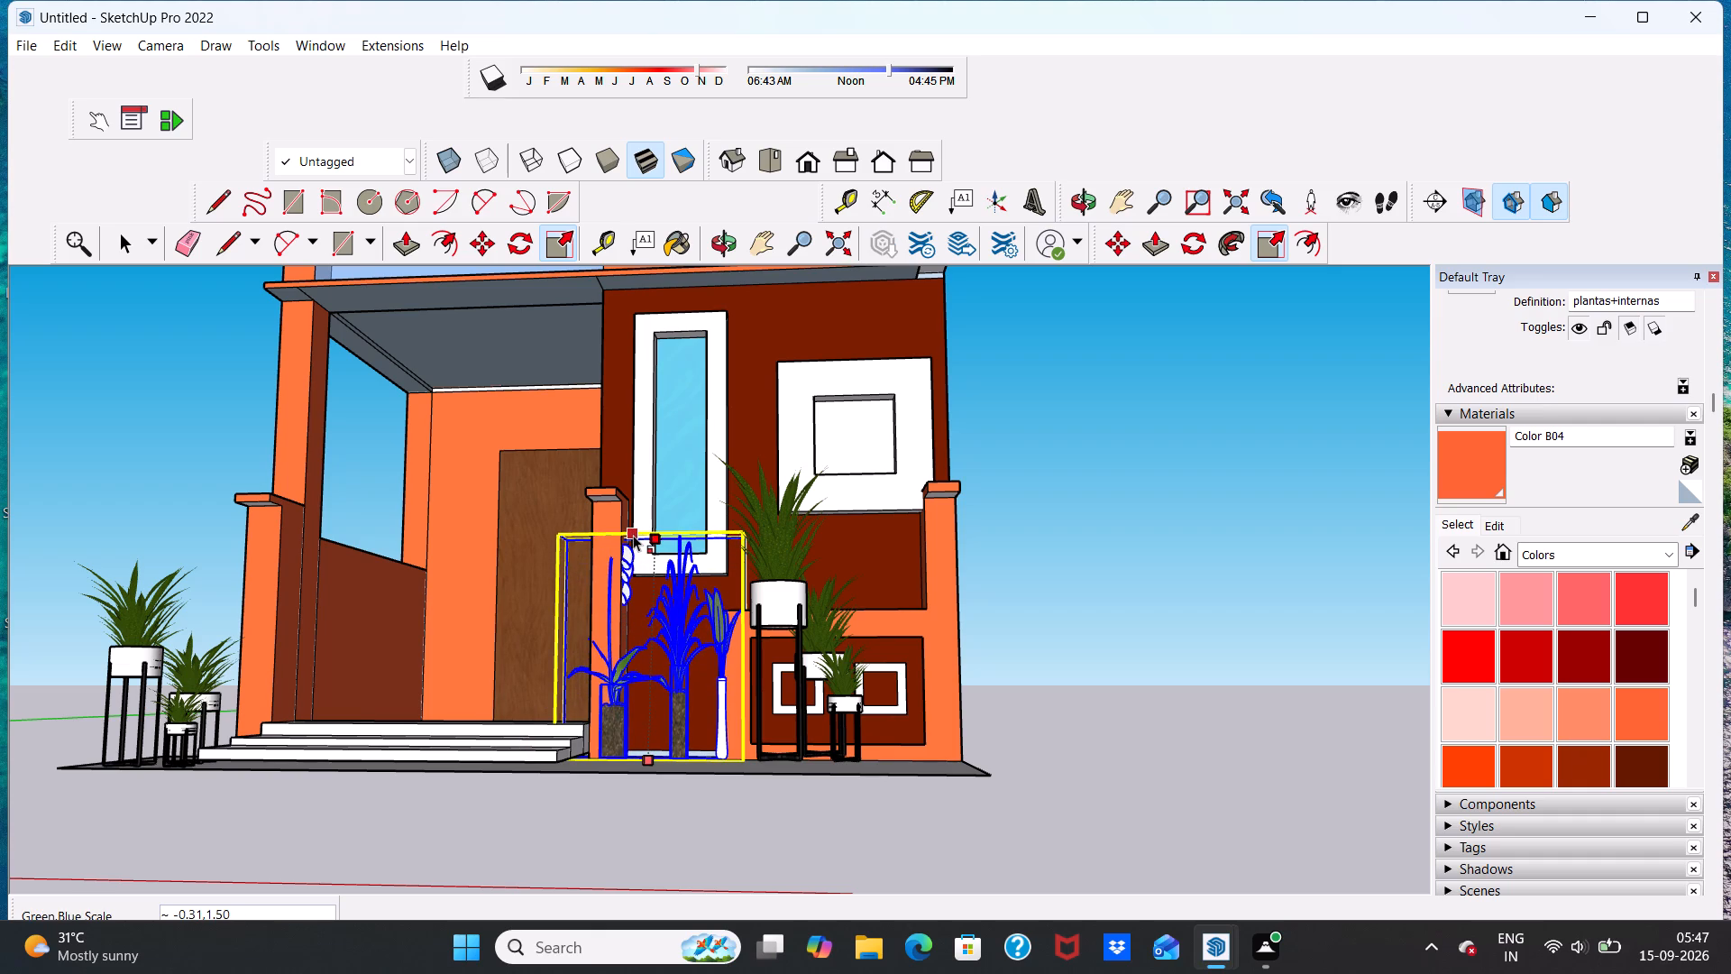
click(633, 535)
Scale the plantas+internas plants outward over the base slab by about 2.31 in depth at unchanged height, and deselect them.
middle_drag(756, 657, 481, 784)
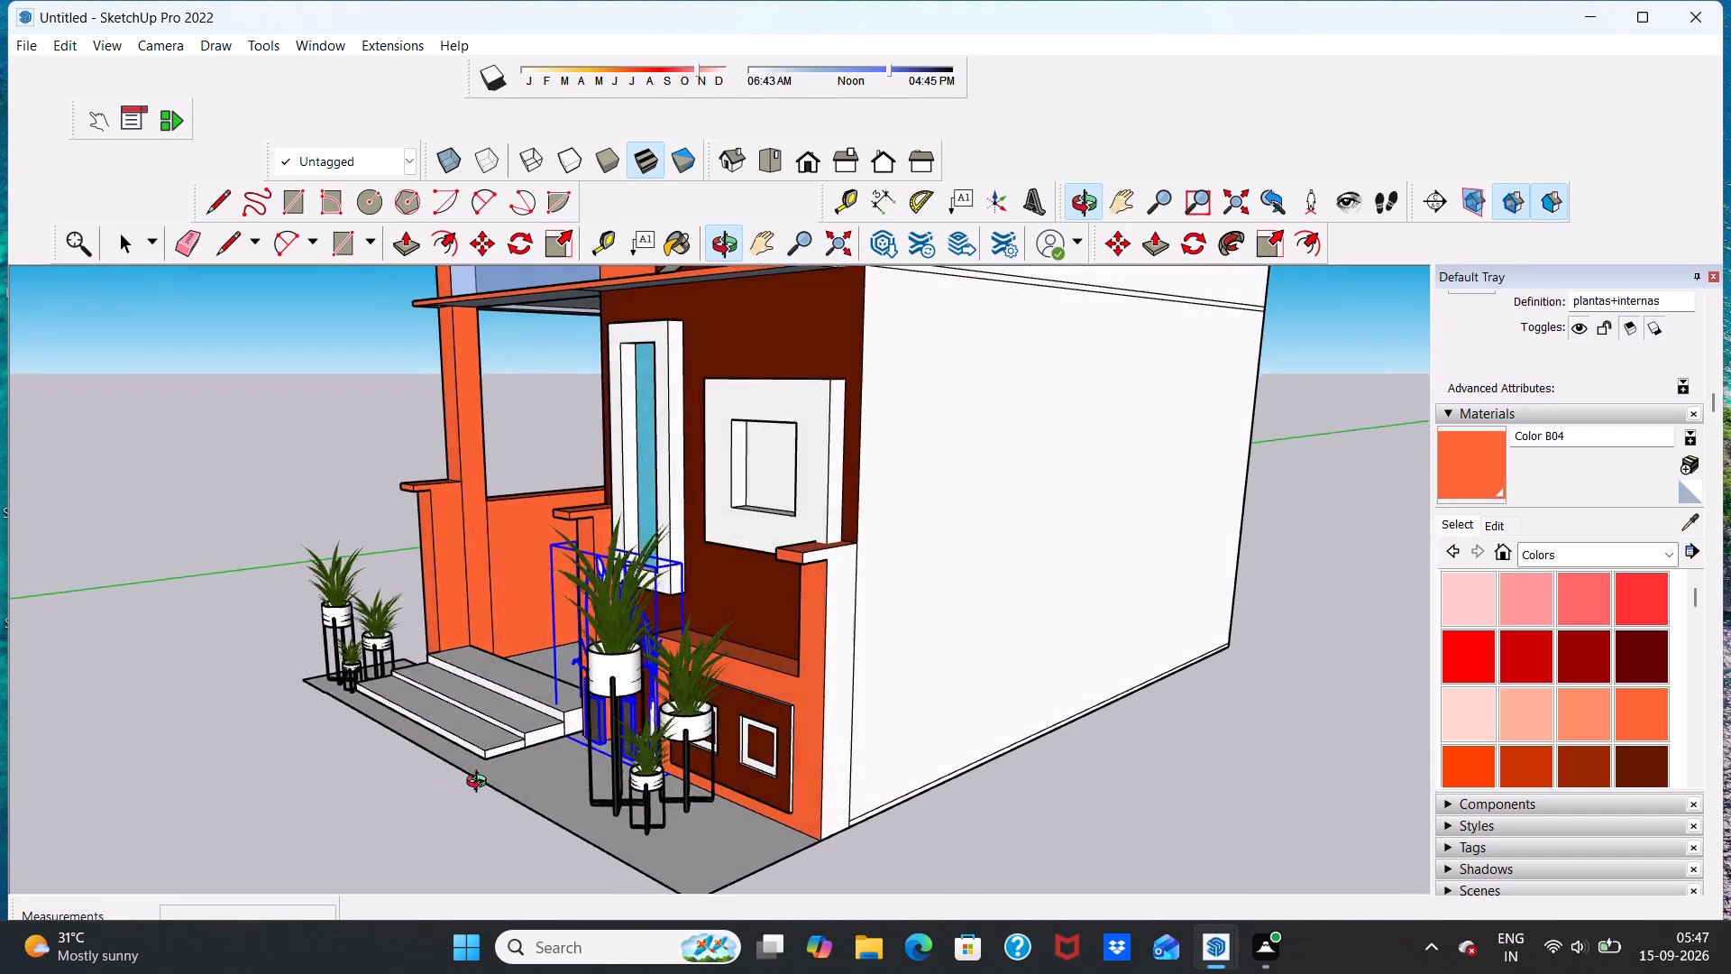
middle_drag(481, 784, 646, 800)
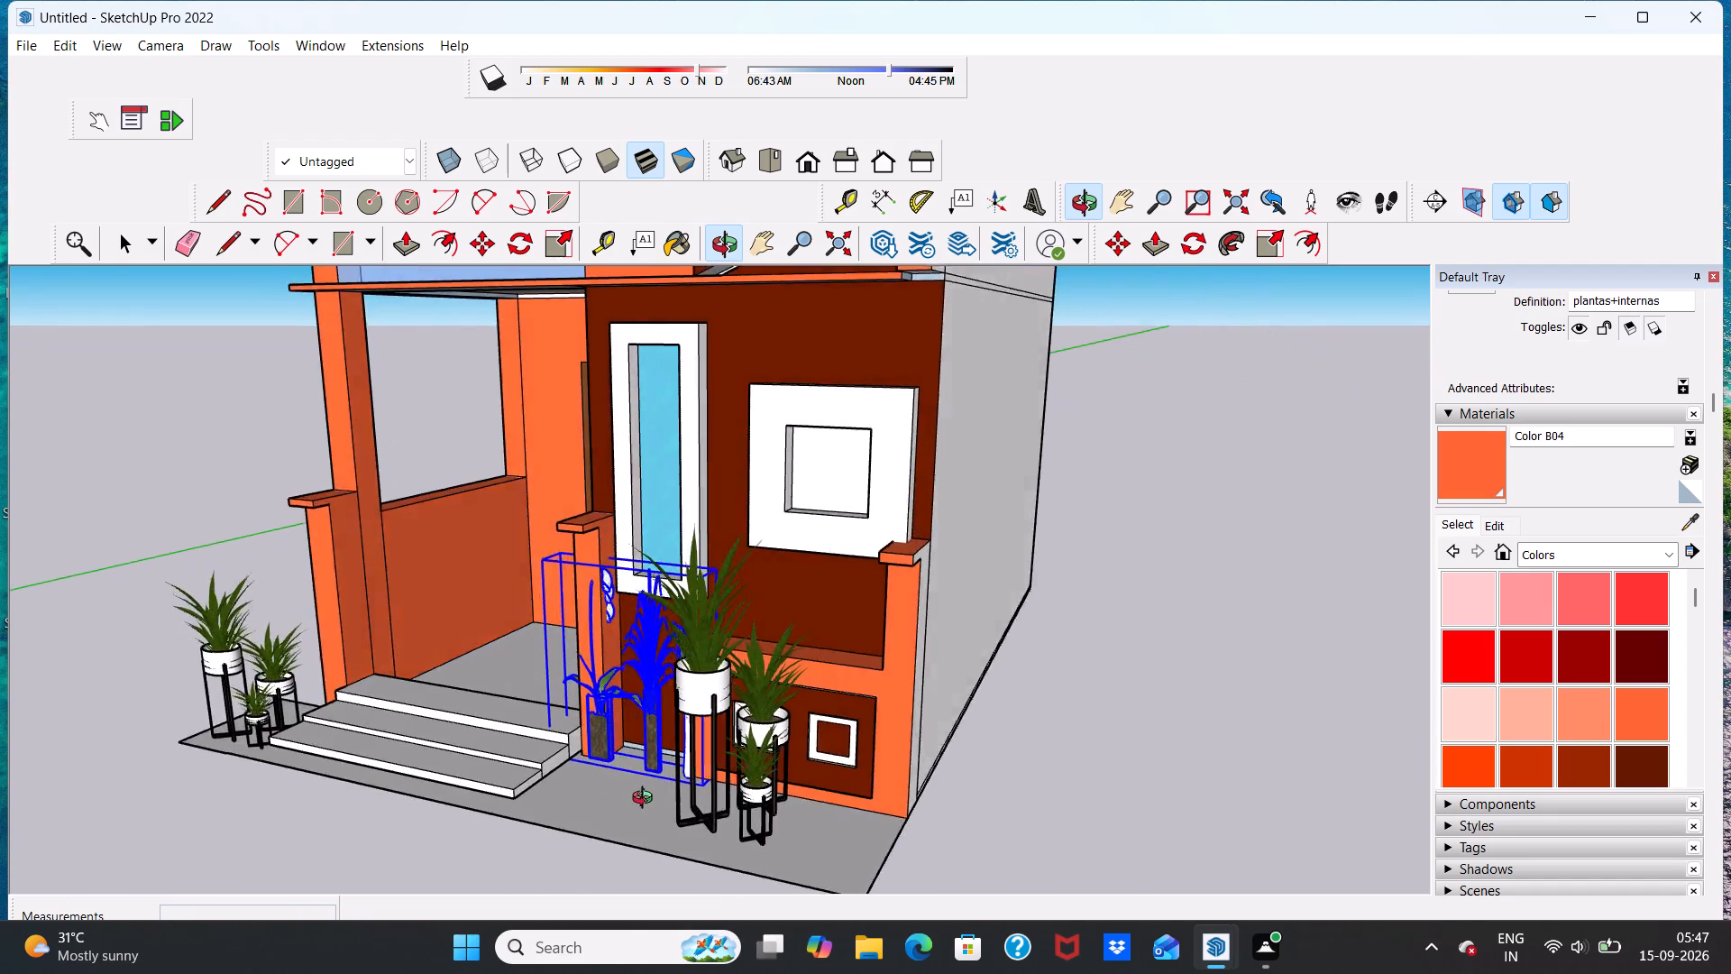
middle_drag(646, 800, 830, 798)
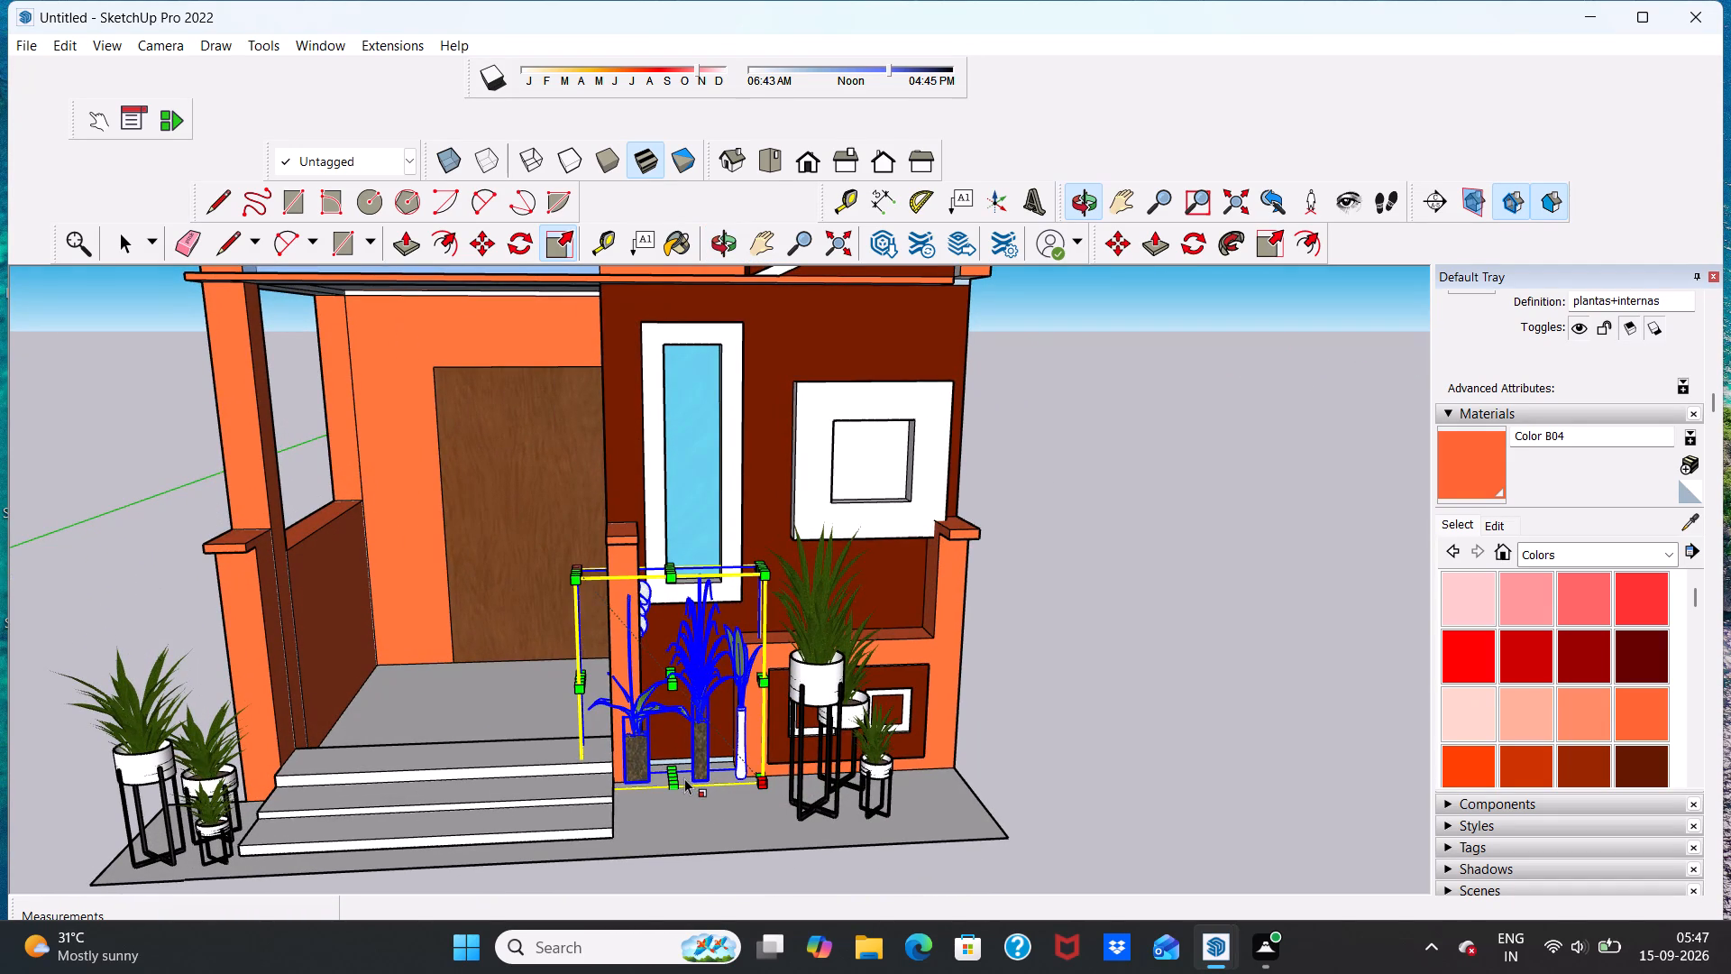
click(674, 783)
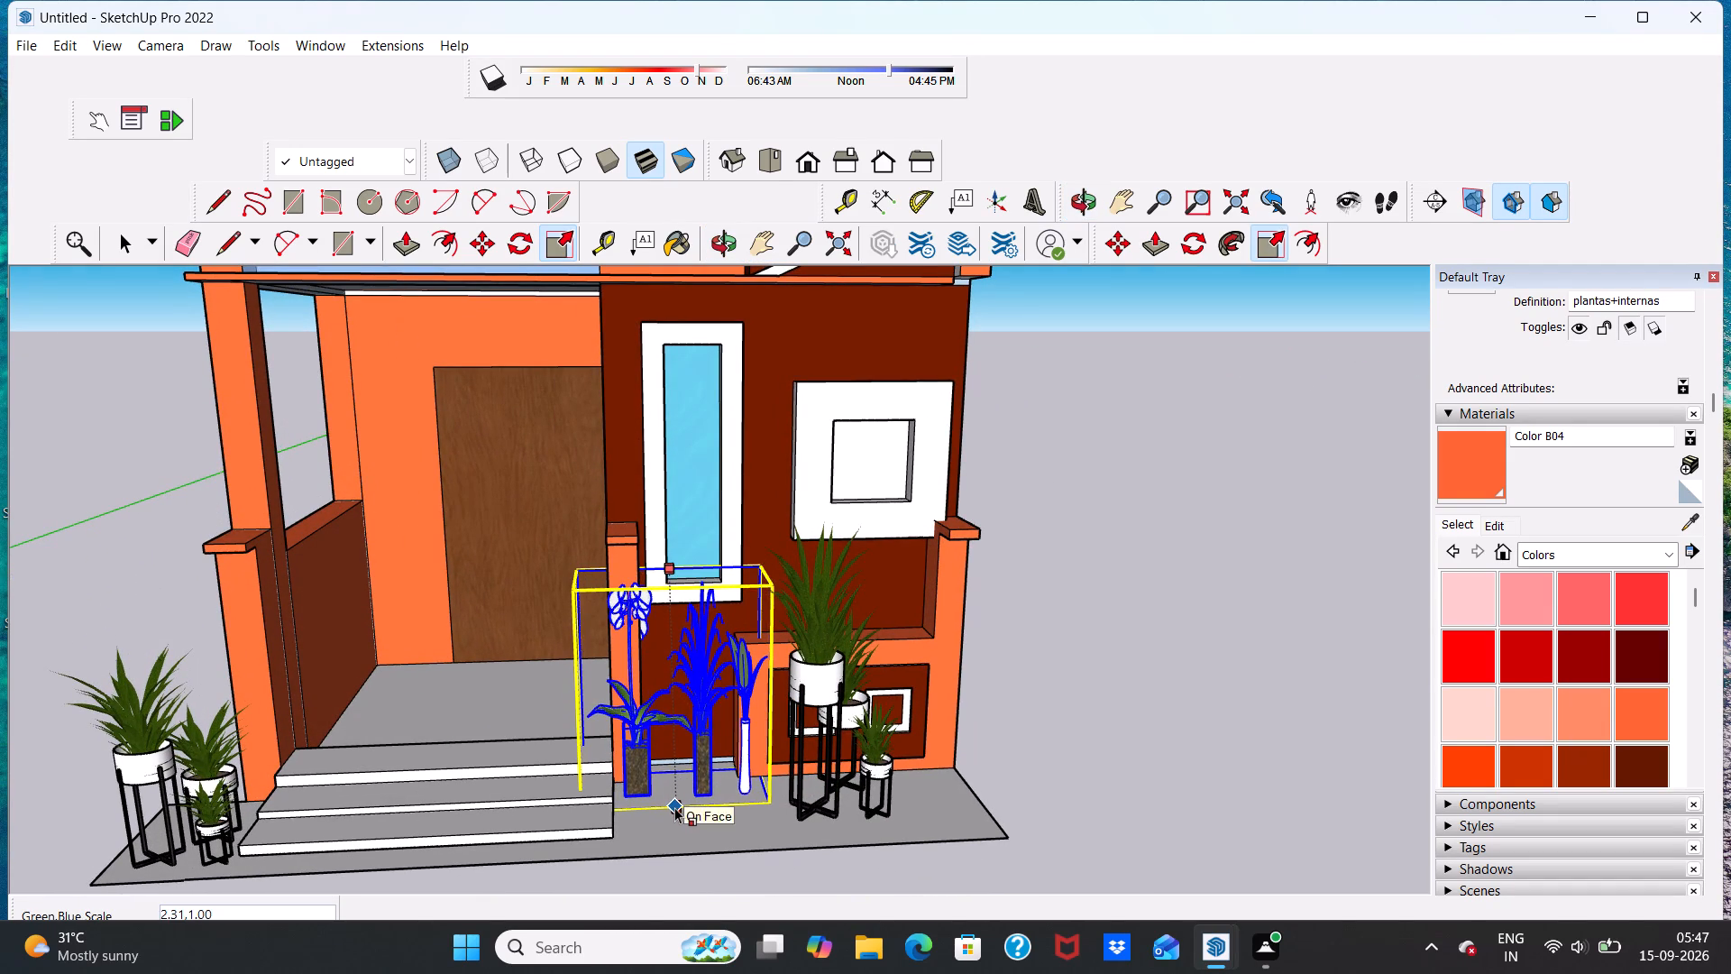
click(674, 807)
middle_drag(888, 751, 578, 757)
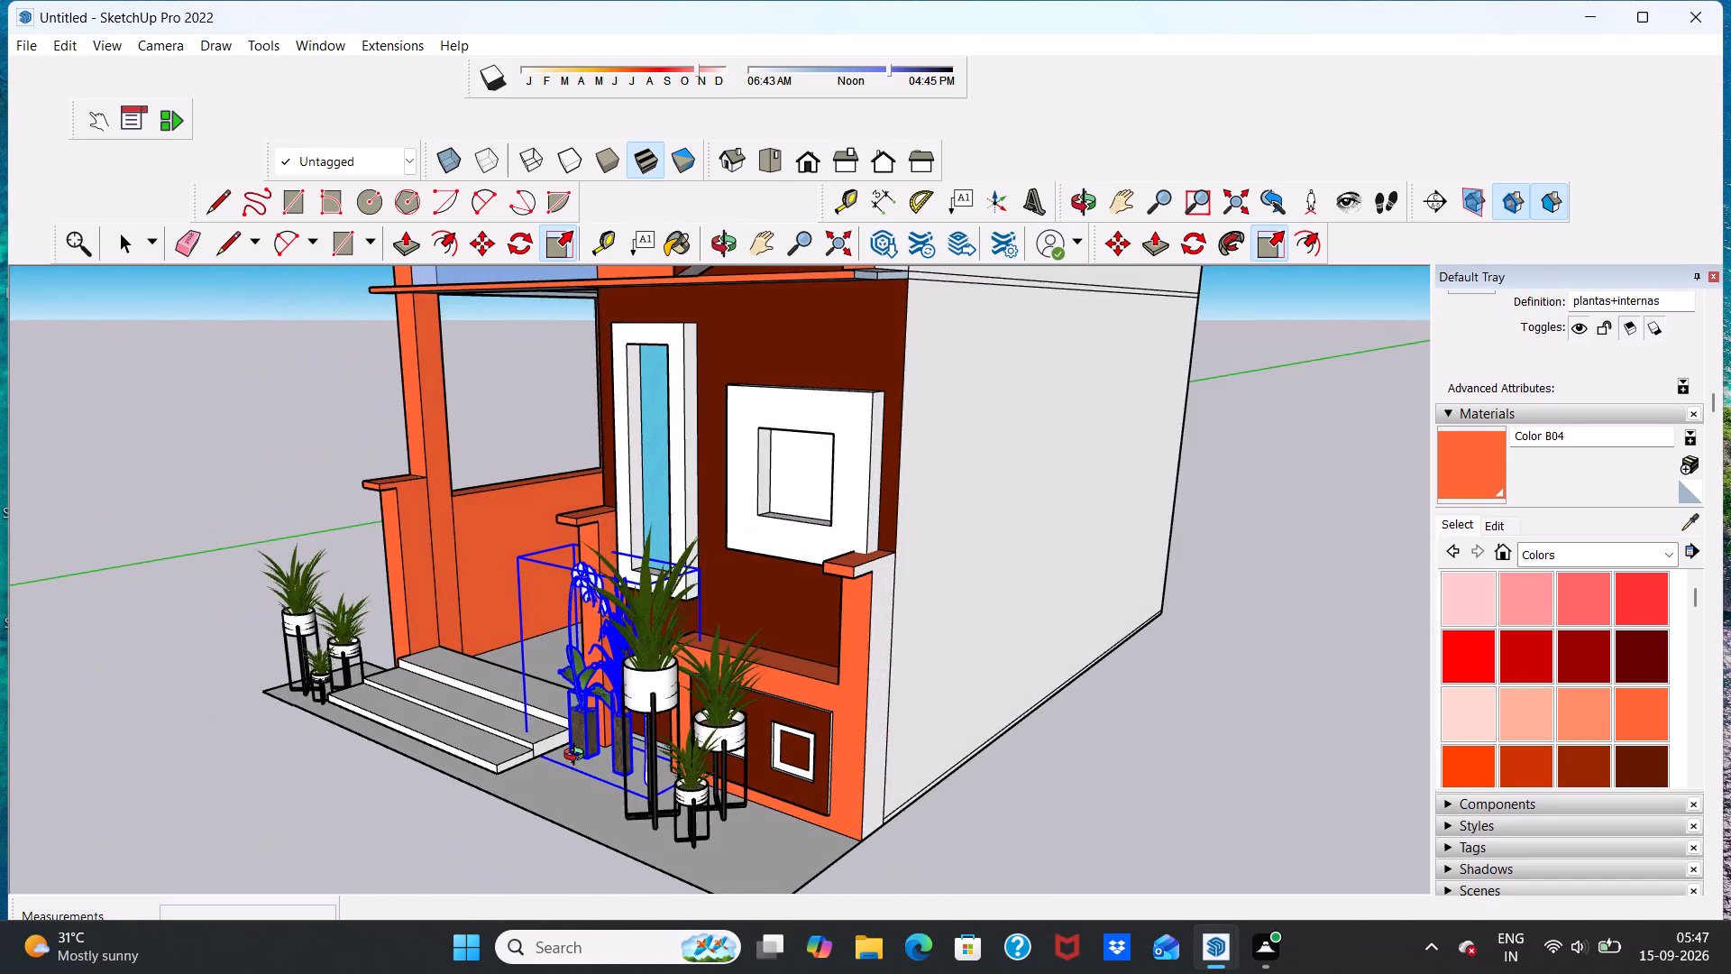
middle_drag(578, 757, 789, 737)
click(1163, 711)
key(space)
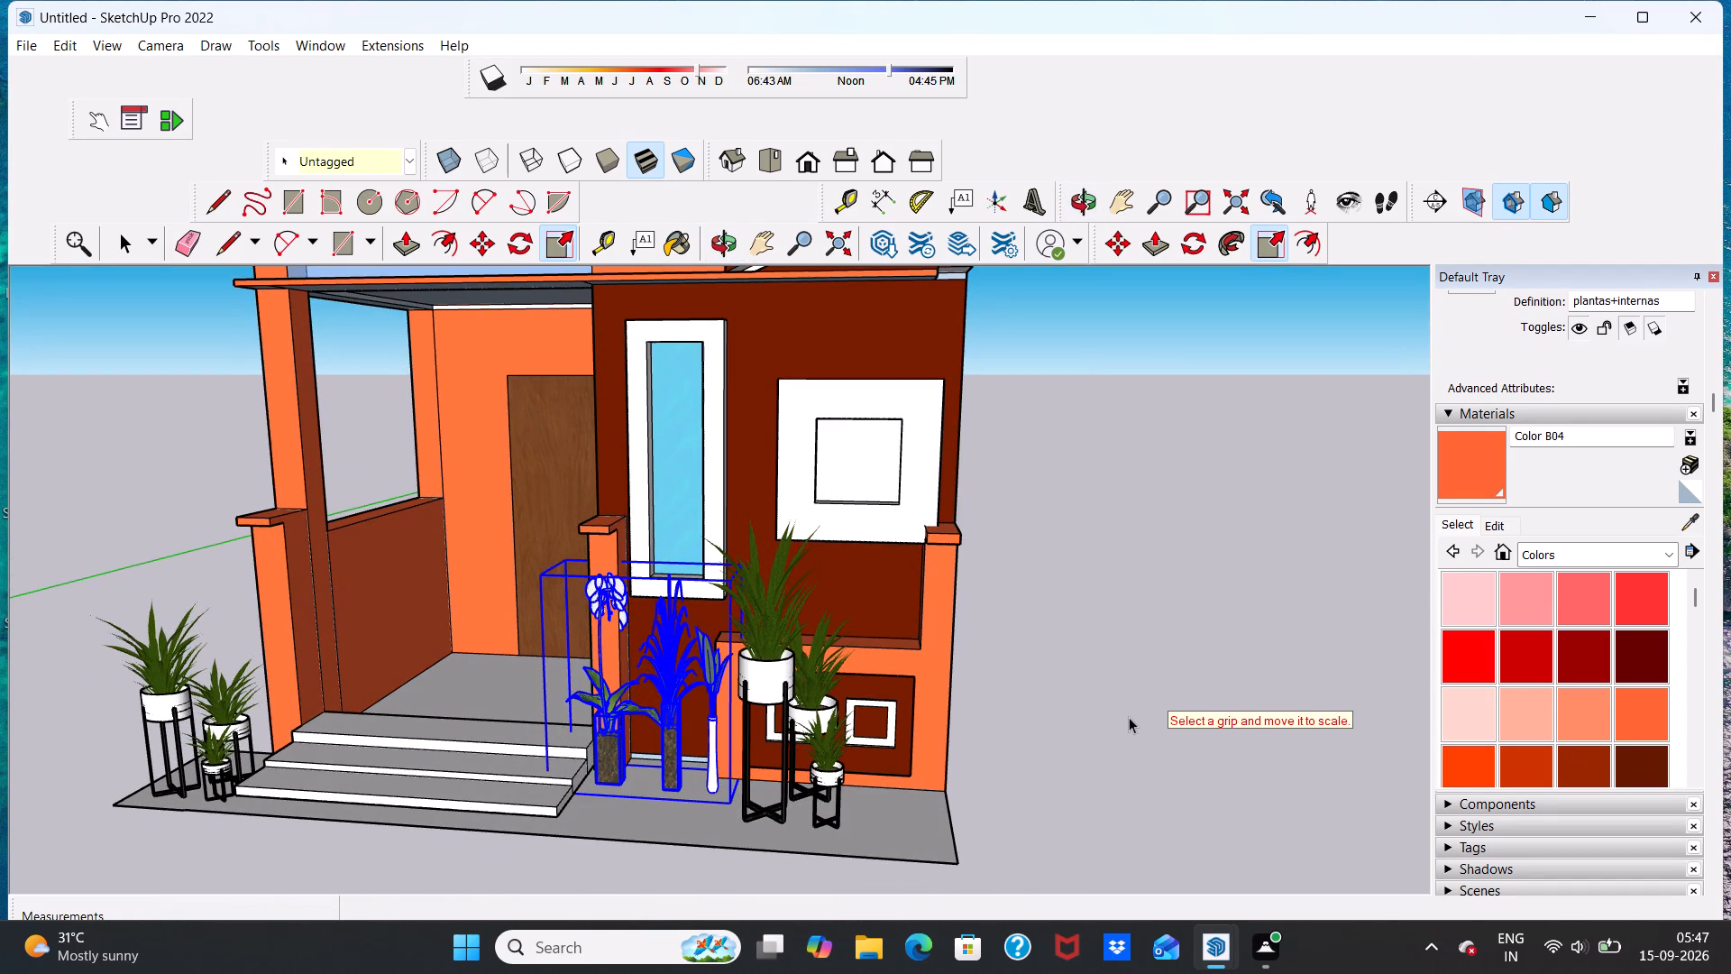
click(1104, 710)
Examine the house front and its ground-floor plants from several distances and heights.
scroll(1089, 728, up, 5)
scroll(1132, 704, down, 13)
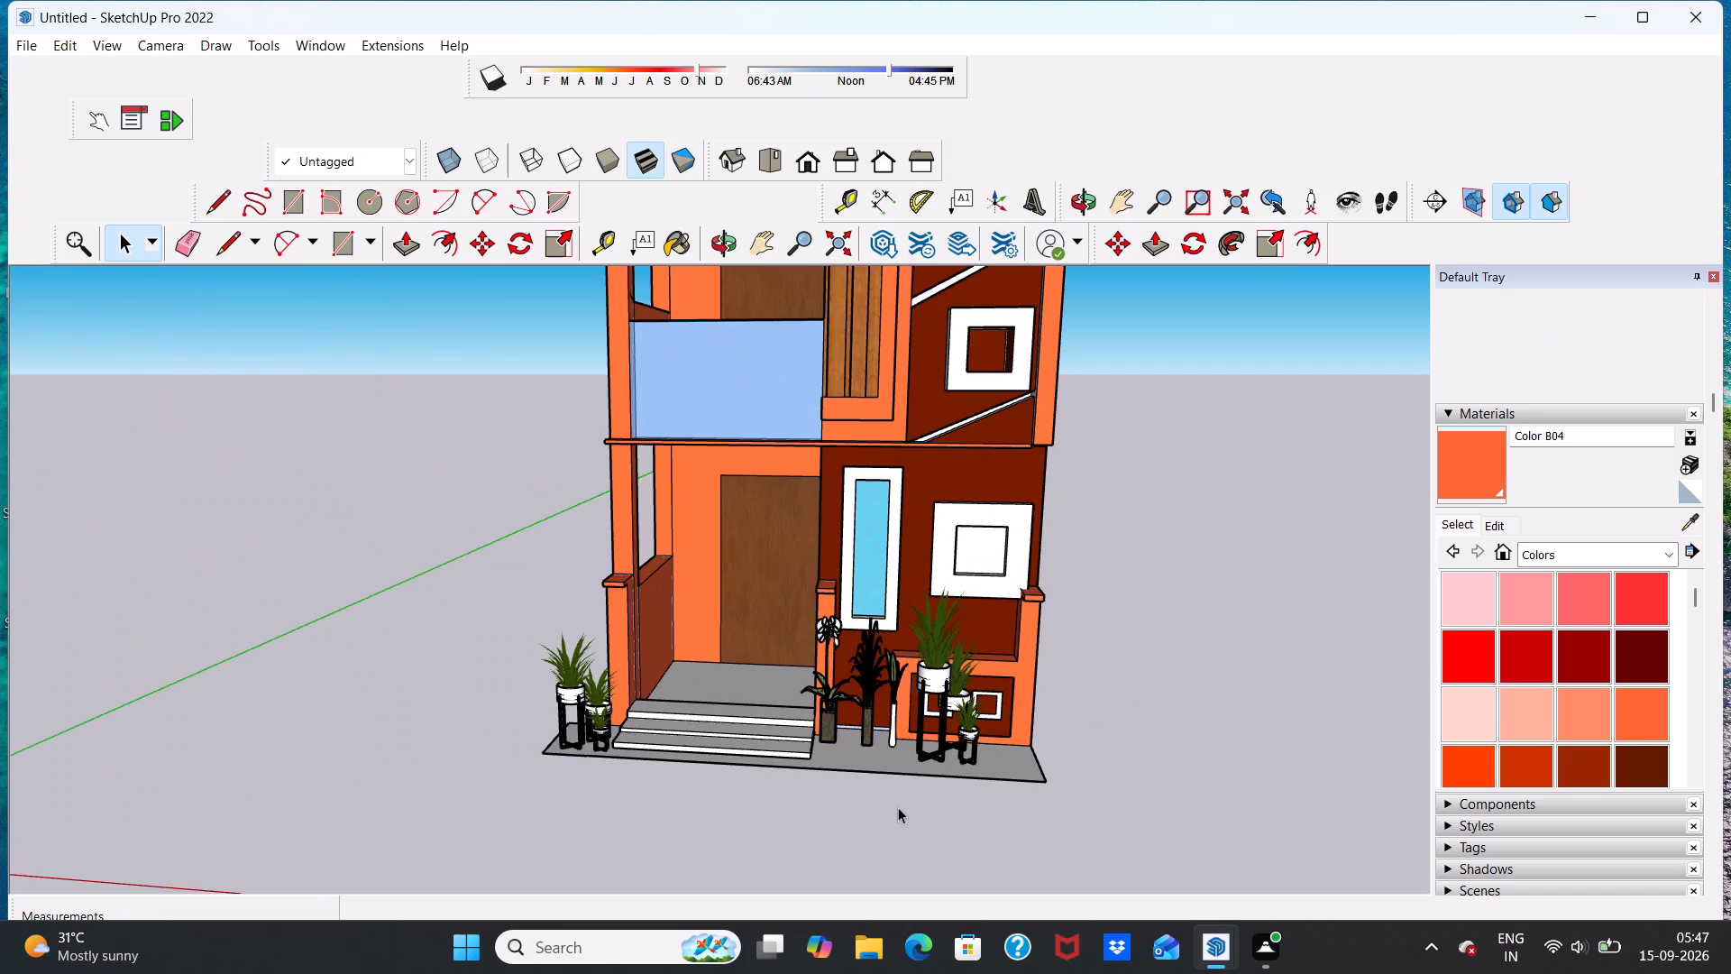
scroll(858, 759, up, 3)
middle_drag(857, 767, 882, 664)
scroll(870, 665, down, 10)
scroll(862, 641, up, 2)
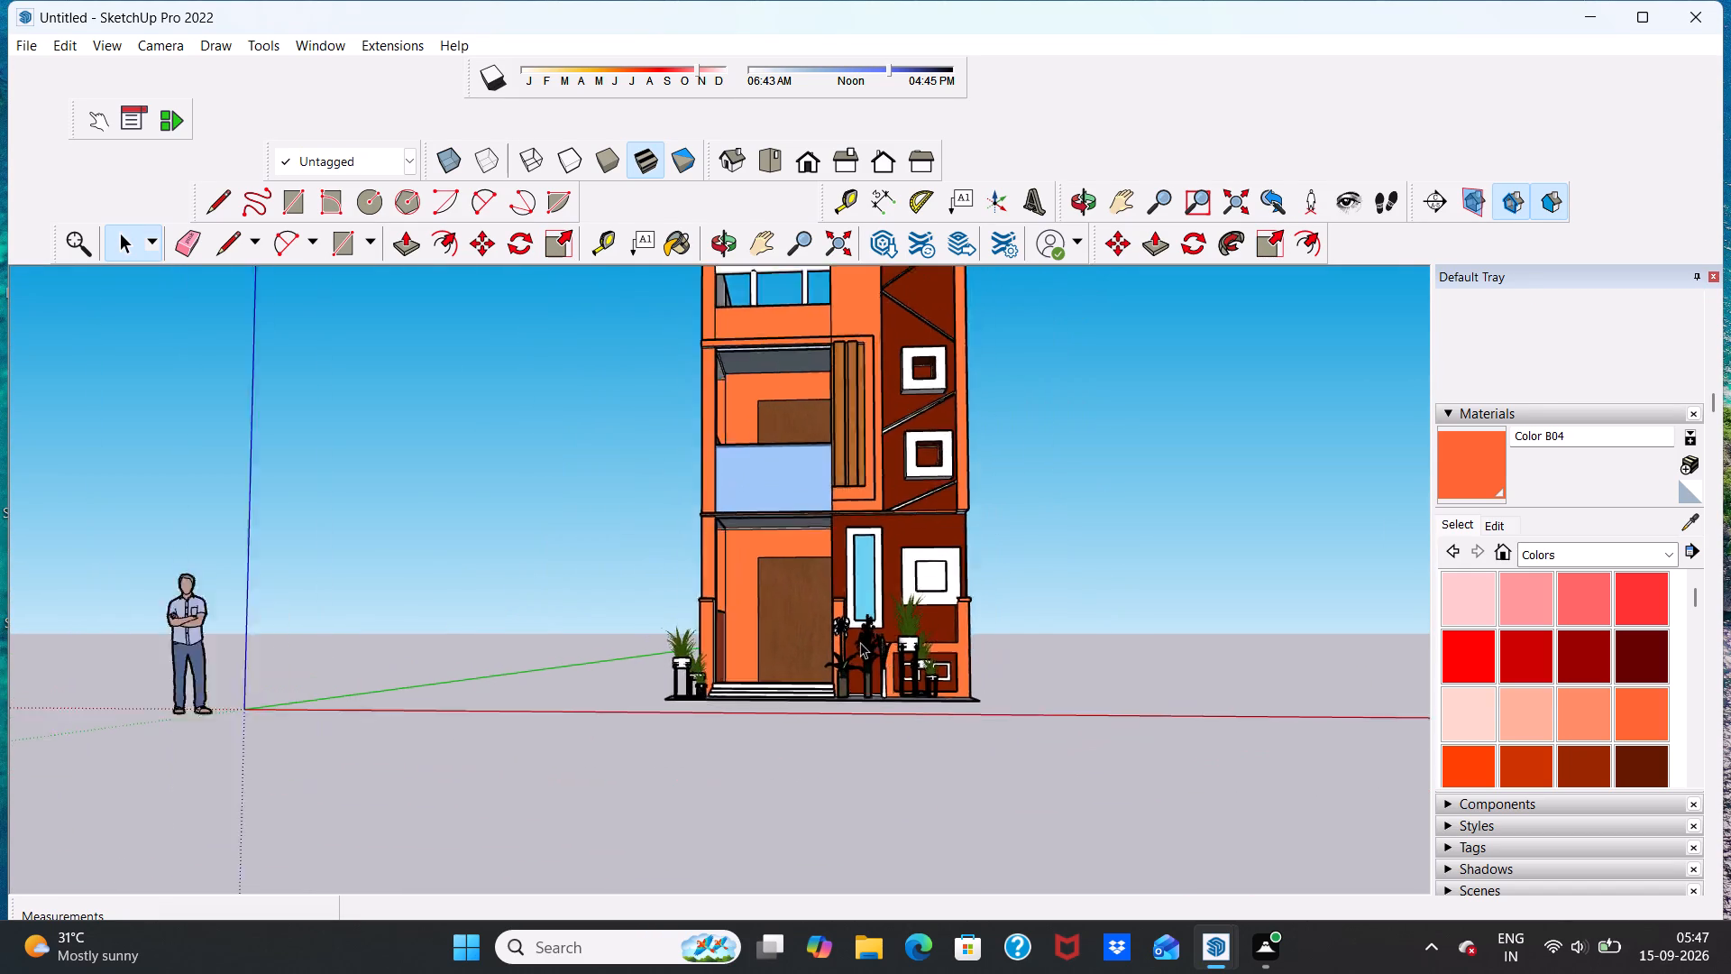
scroll(860, 642, up, 16)
scroll(860, 613, down, 20)
scroll(860, 613, down, 1)
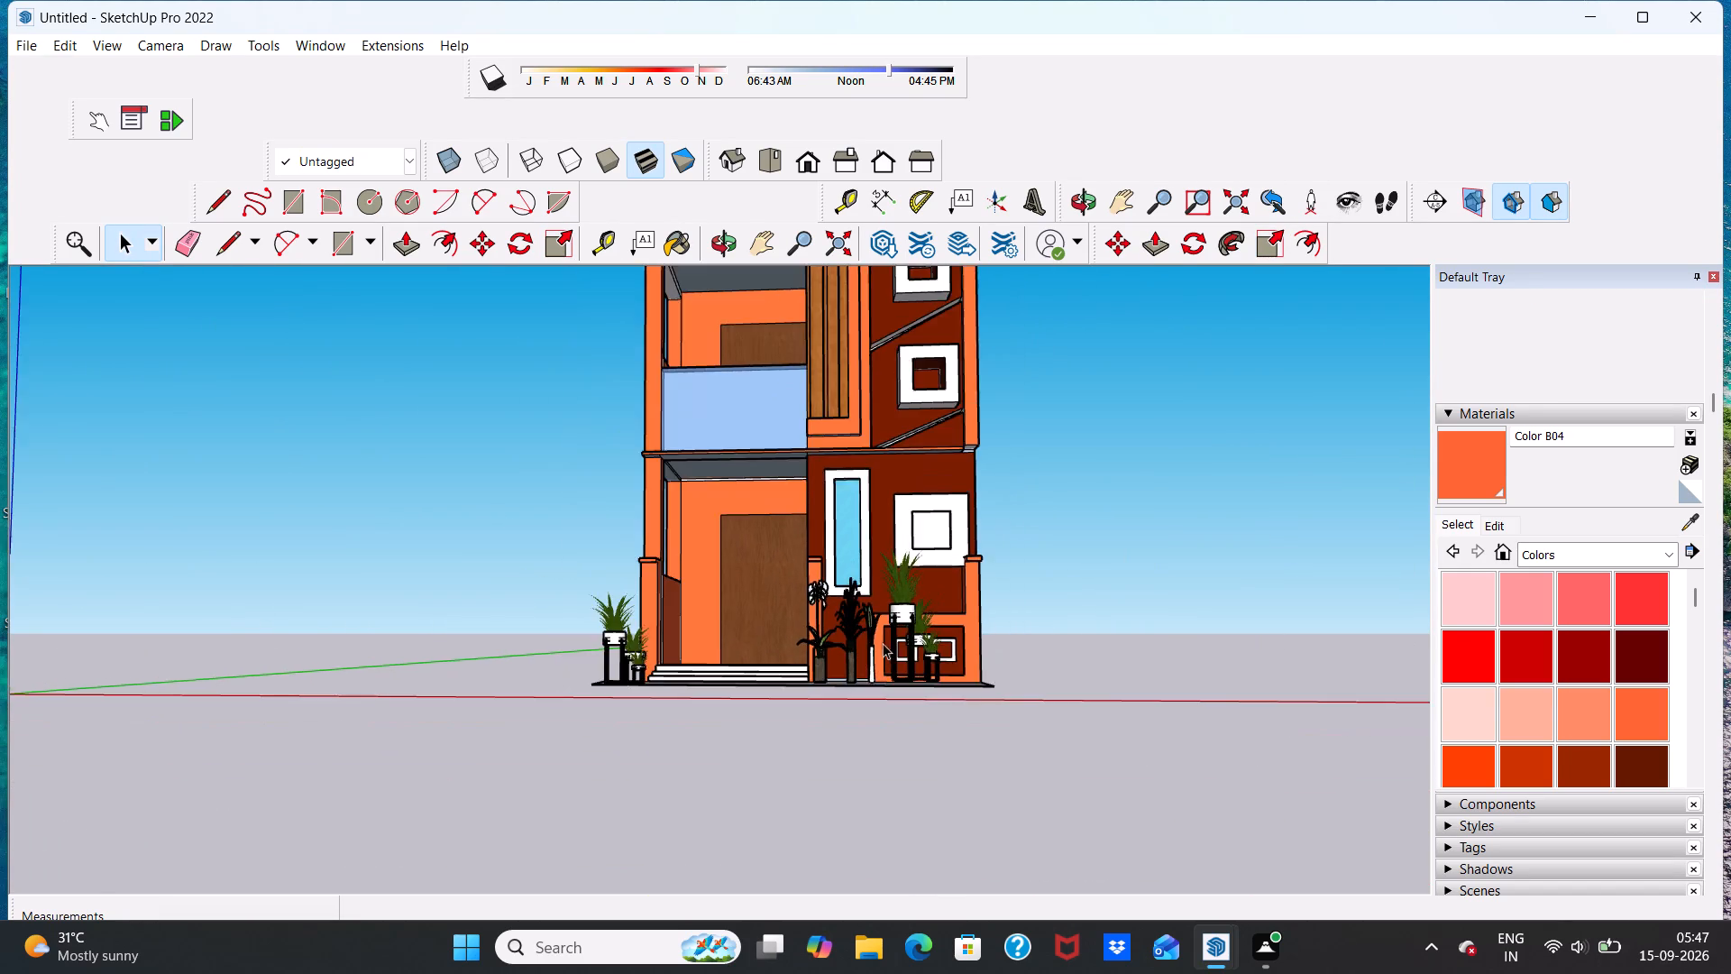
middle_drag(883, 643, 876, 740)
scroll(881, 707, down, 11)
scroll(885, 648, up, 12)
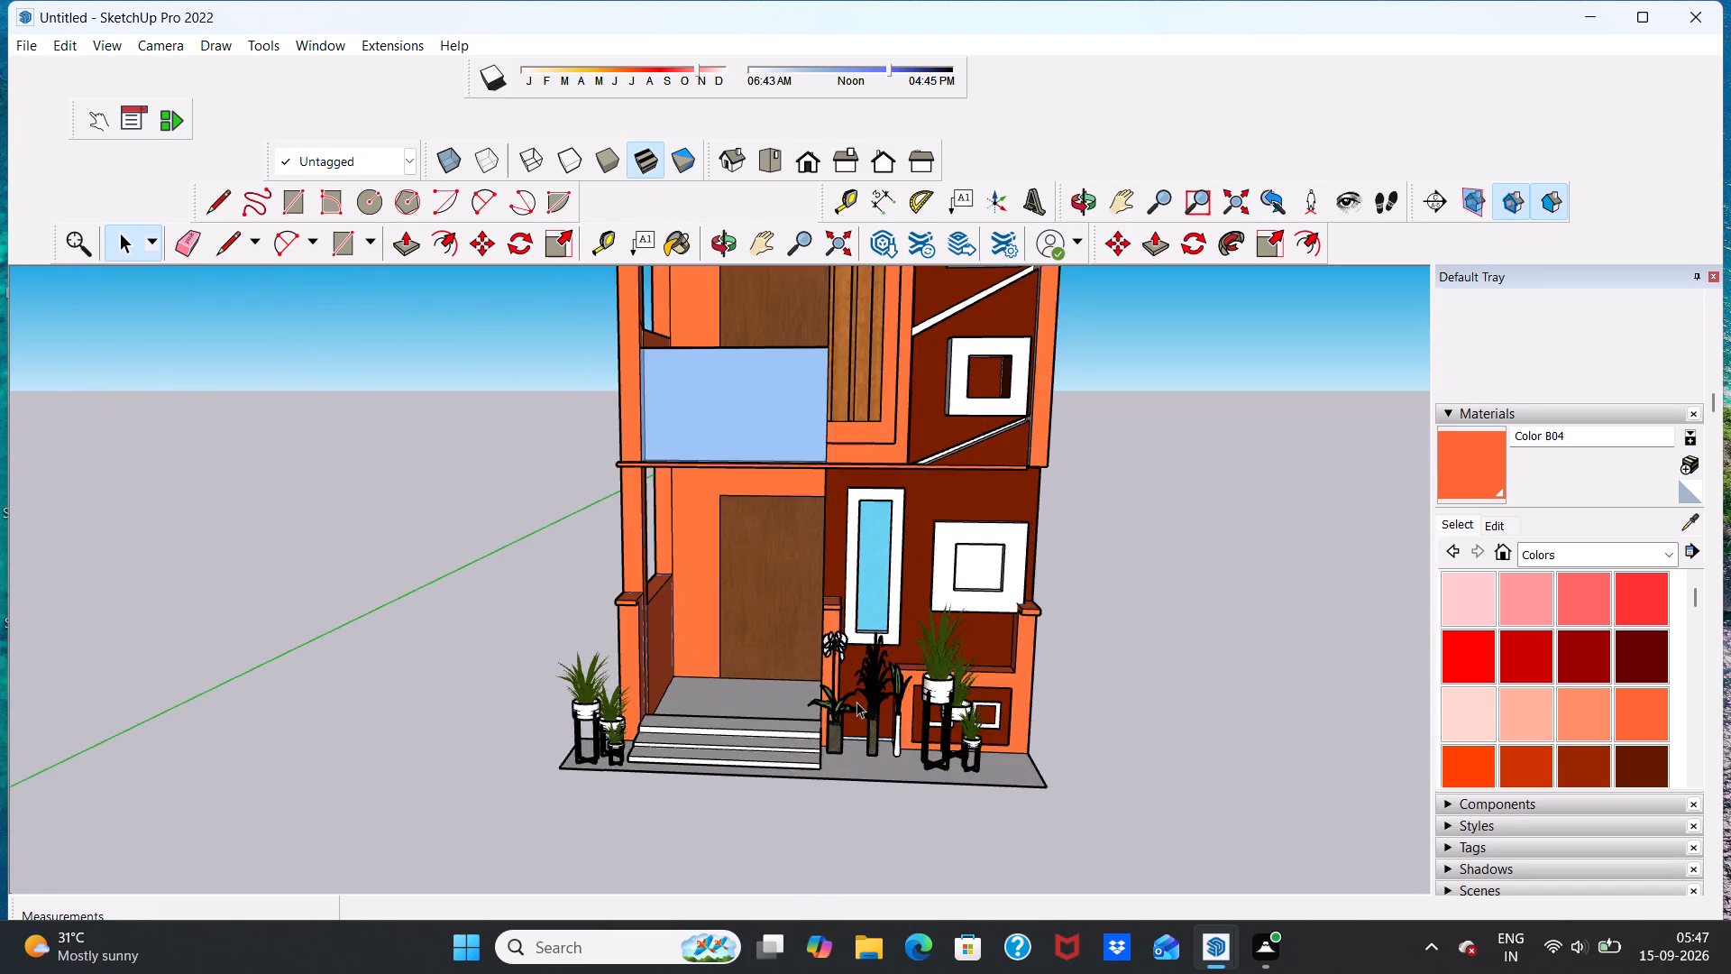
middle_drag(856, 702, 856, 639)
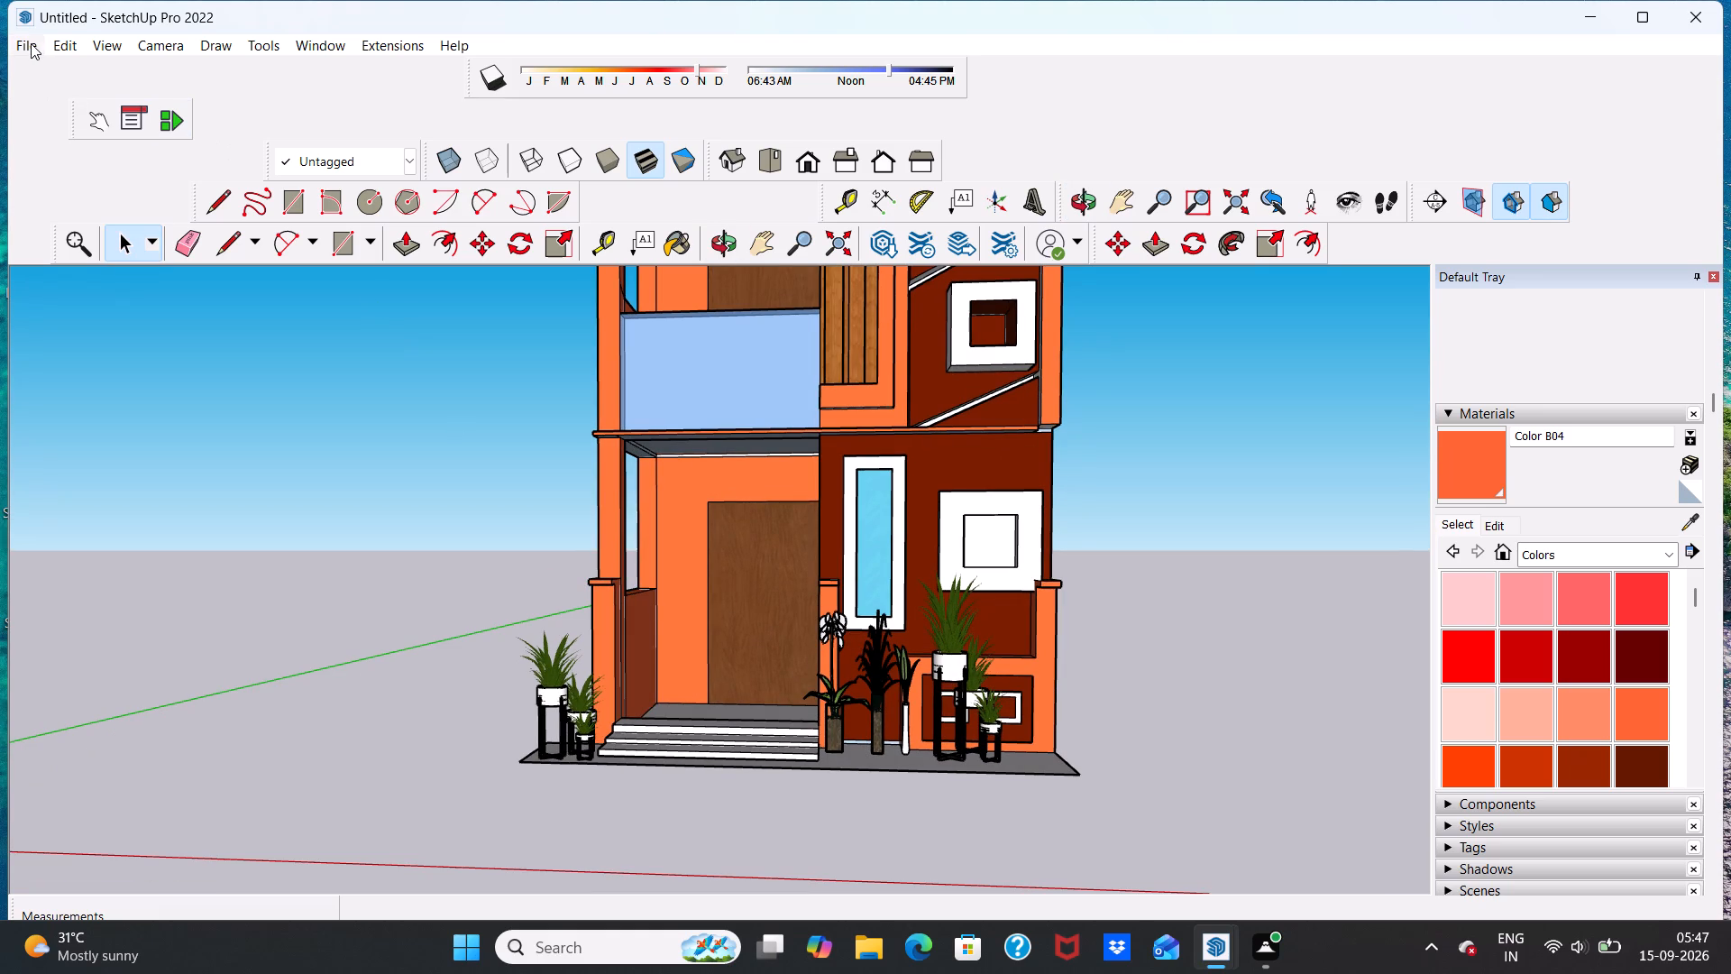
Import the Decorative+Plant model from Downloads and place it on the open ground beside the house, past the stair-side plant stands.
click(31, 43)
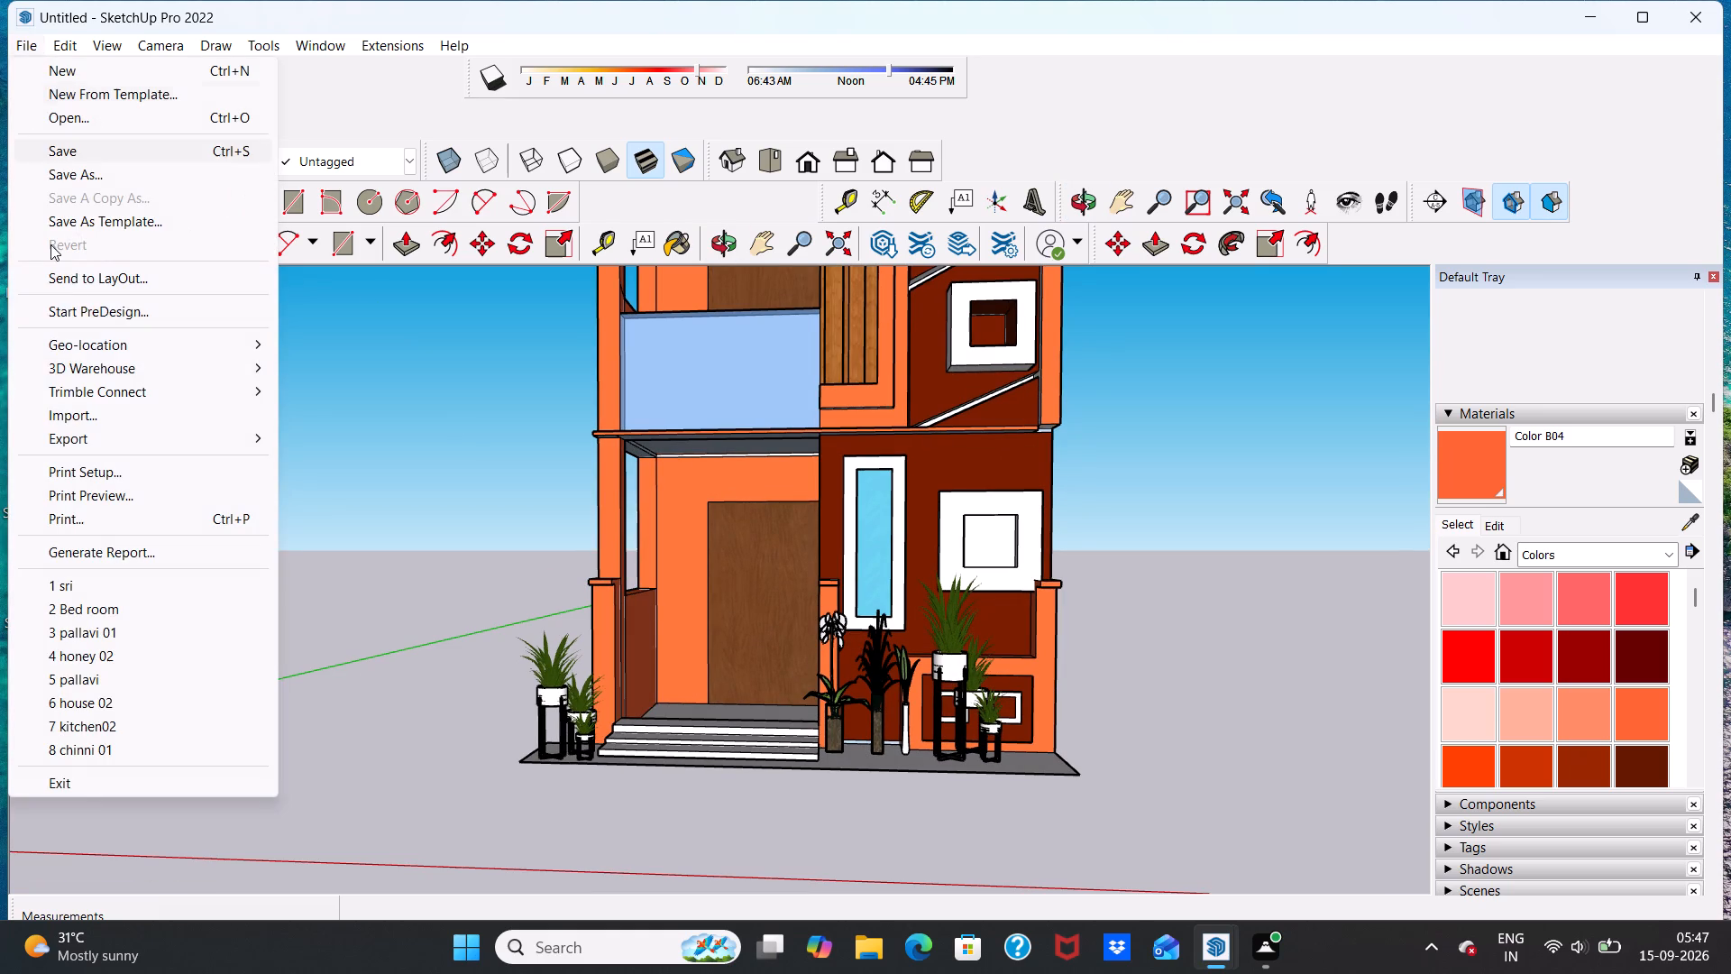
click(110, 418)
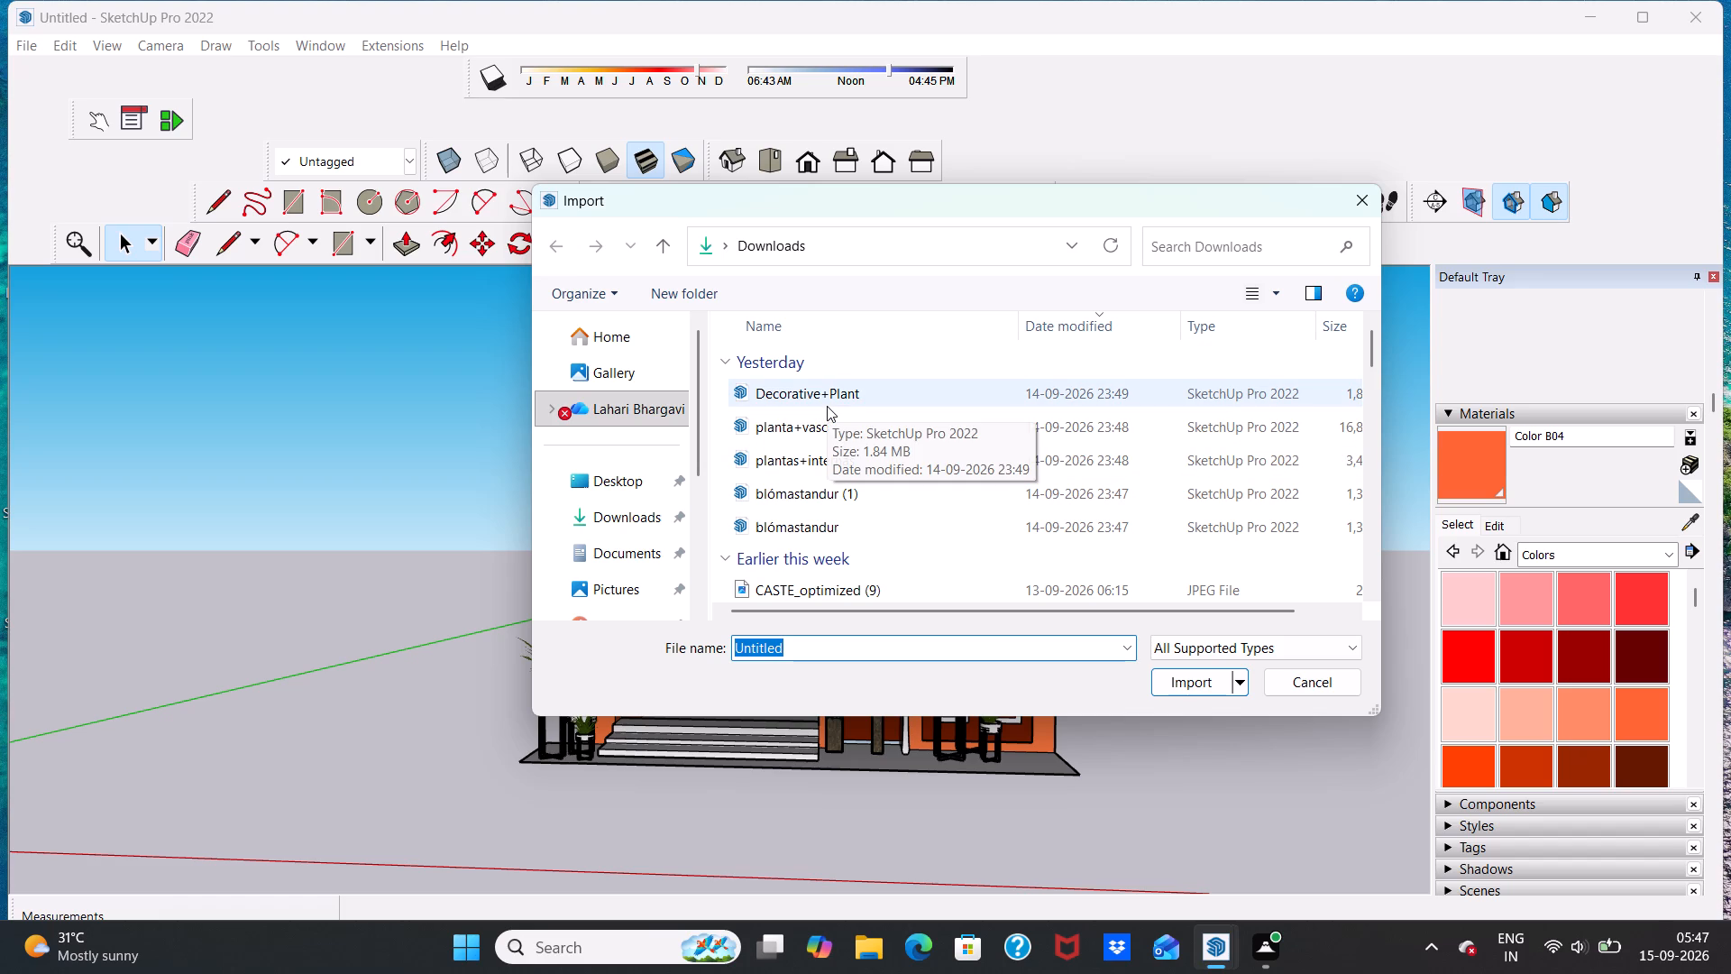
scroll(827, 401, up, 4)
scroll(827, 409, down, 1)
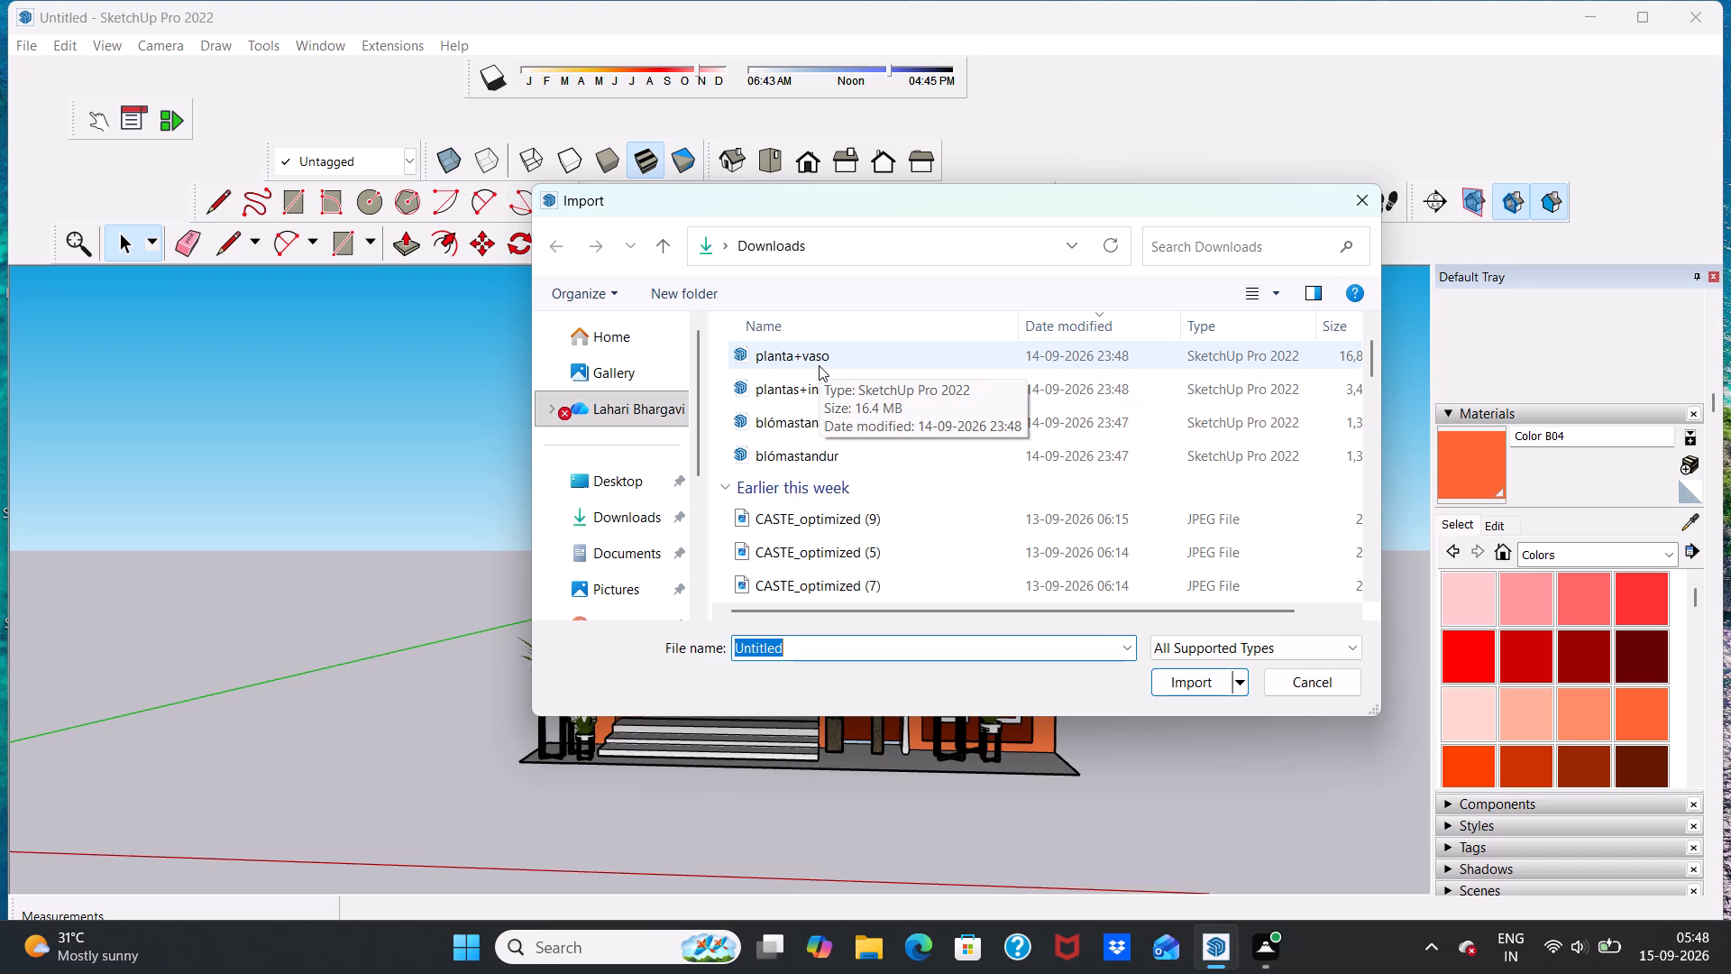
scroll(826, 376, down, 3)
scroll(829, 390, up, 8)
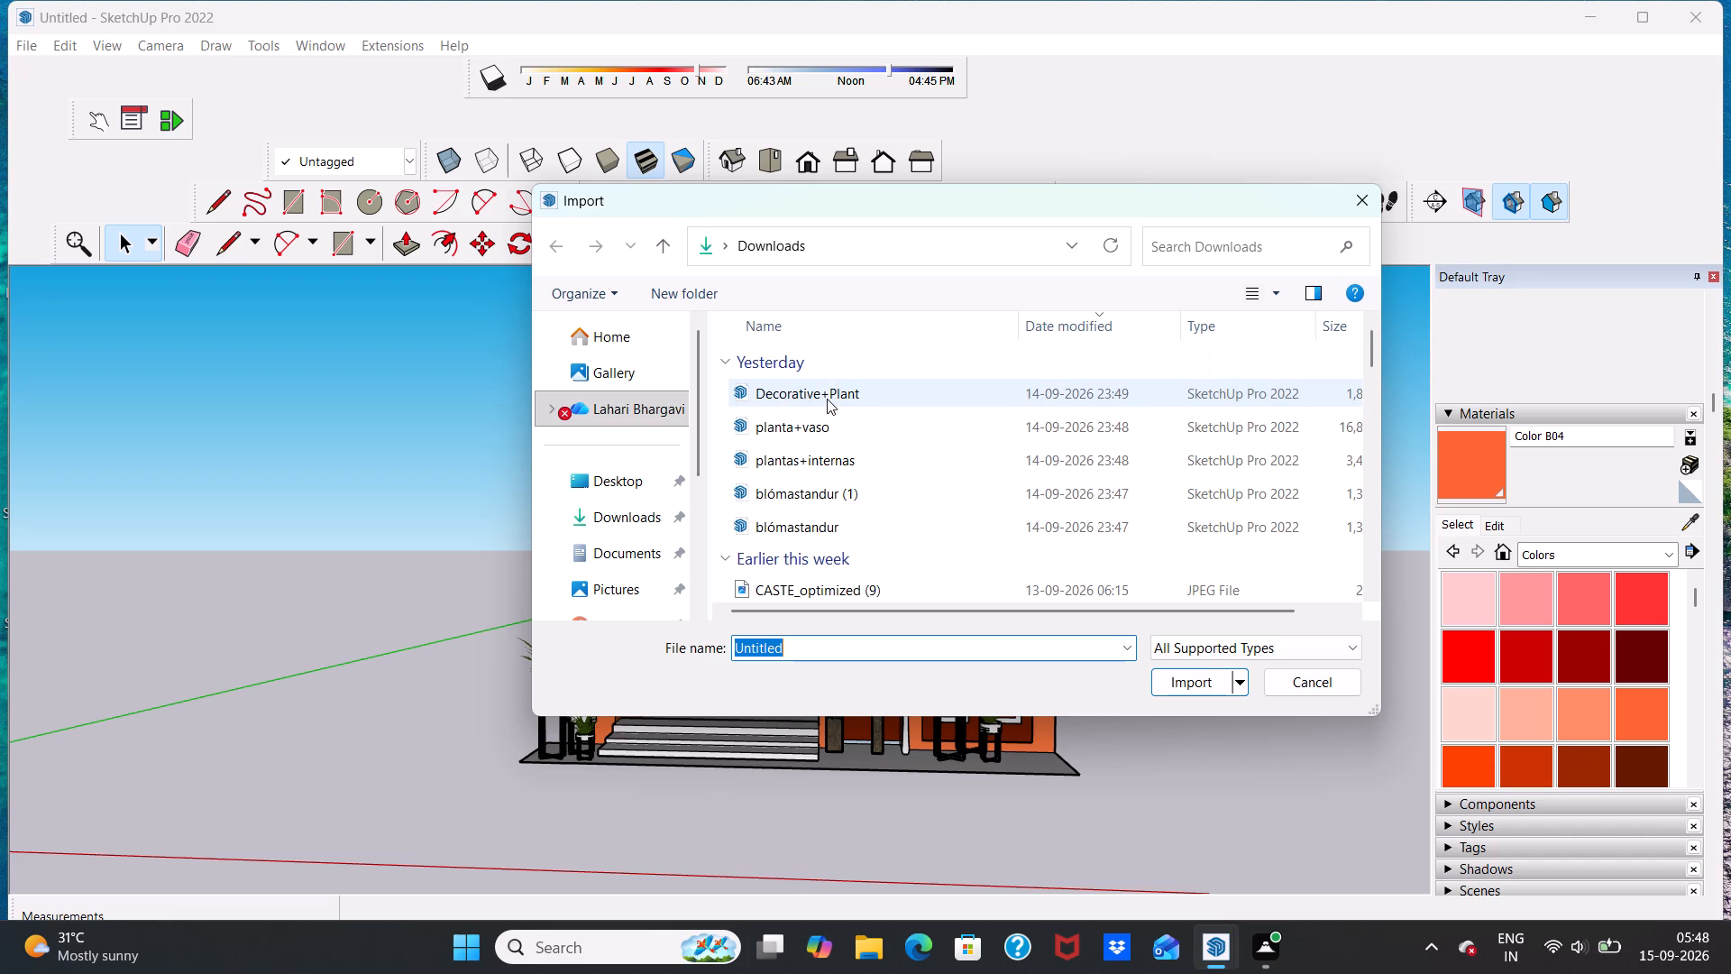
click(826, 396)
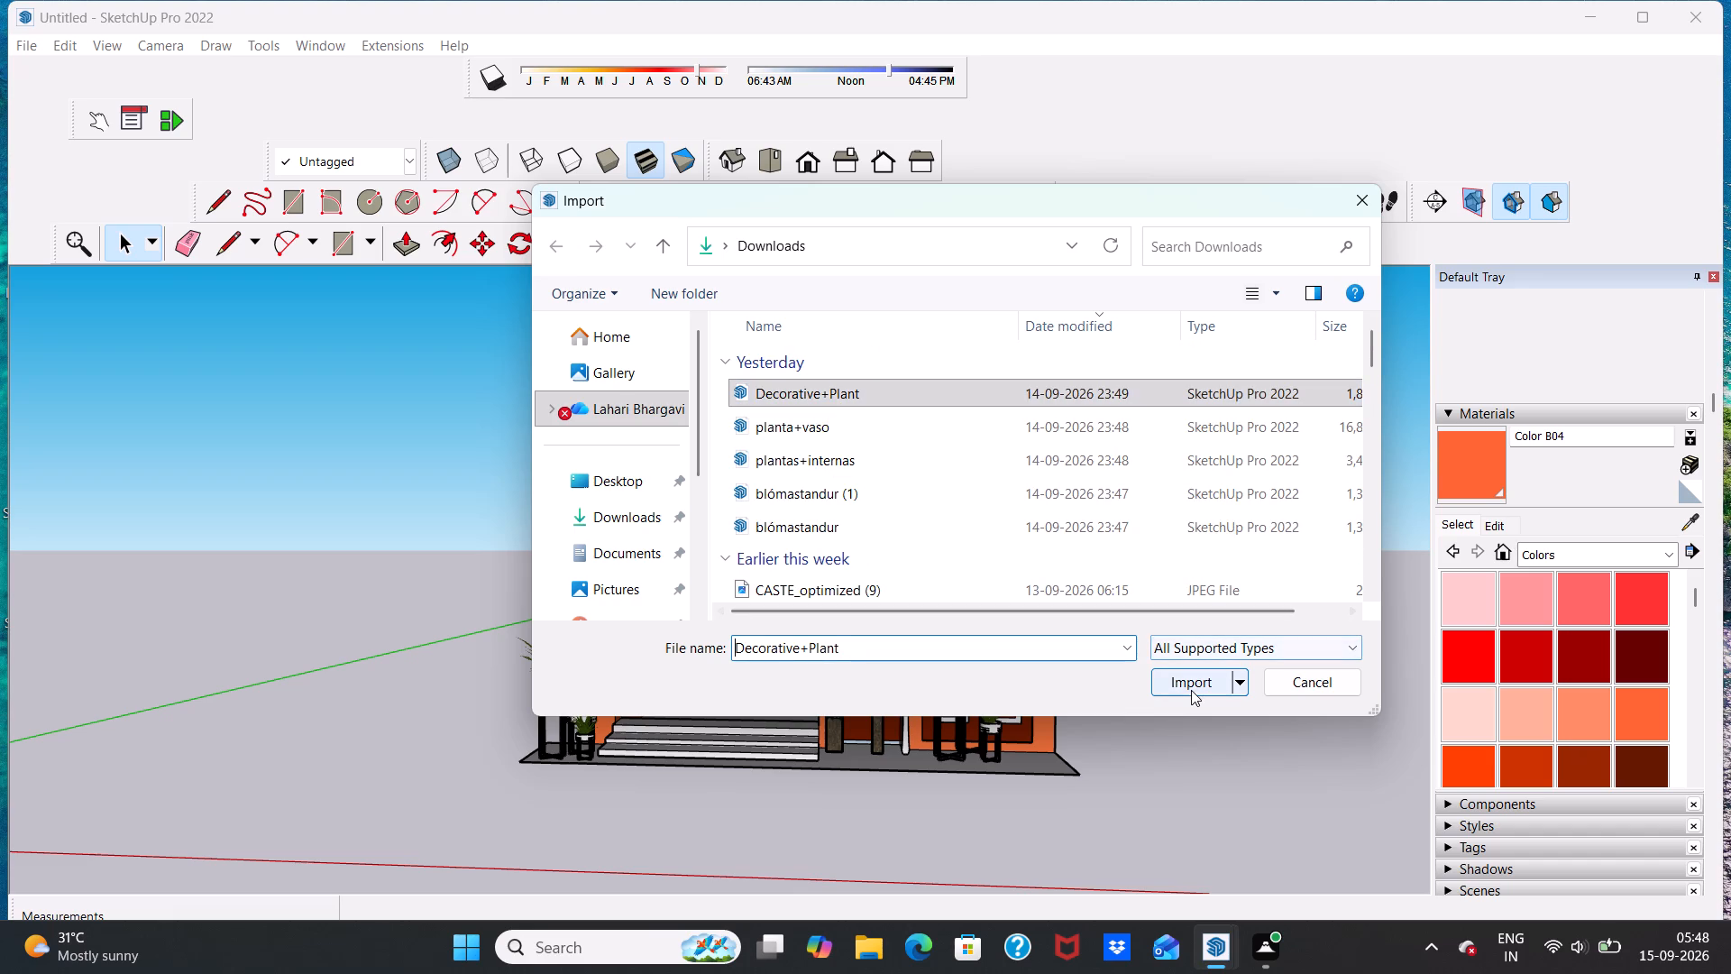
click(1191, 690)
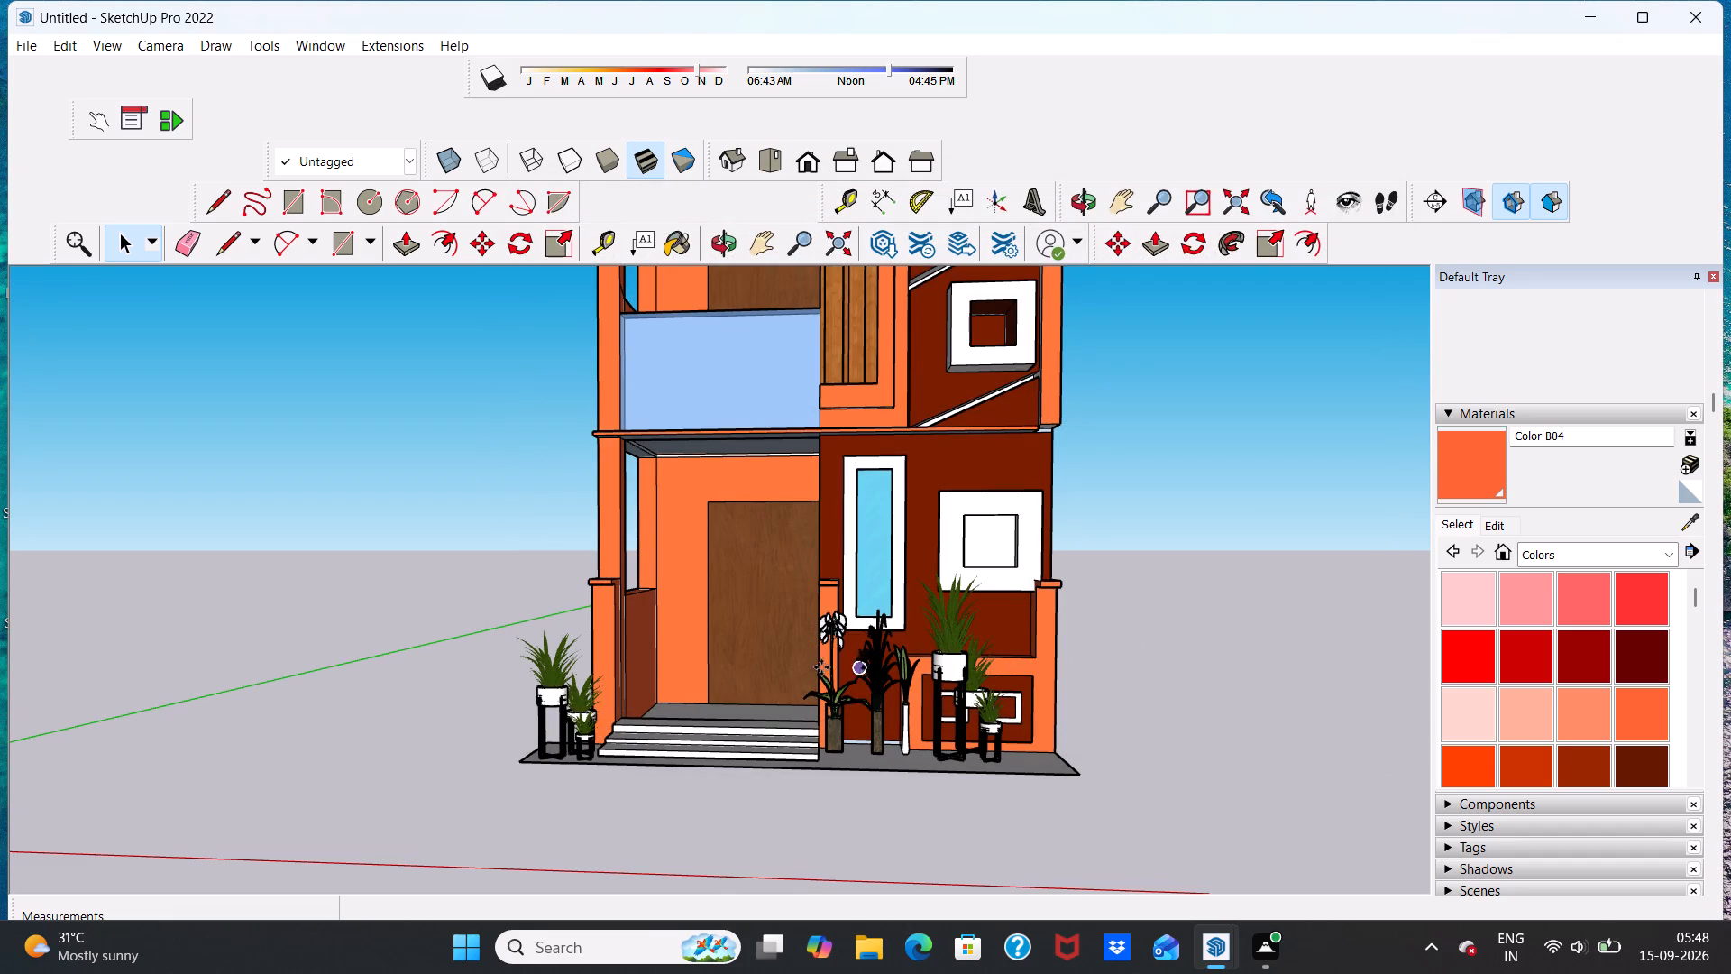
click(322, 753)
Scale the Decorative Plant taller, by about 0.87 in depth and 1.43 in height.
scroll(316, 767, up, 2)
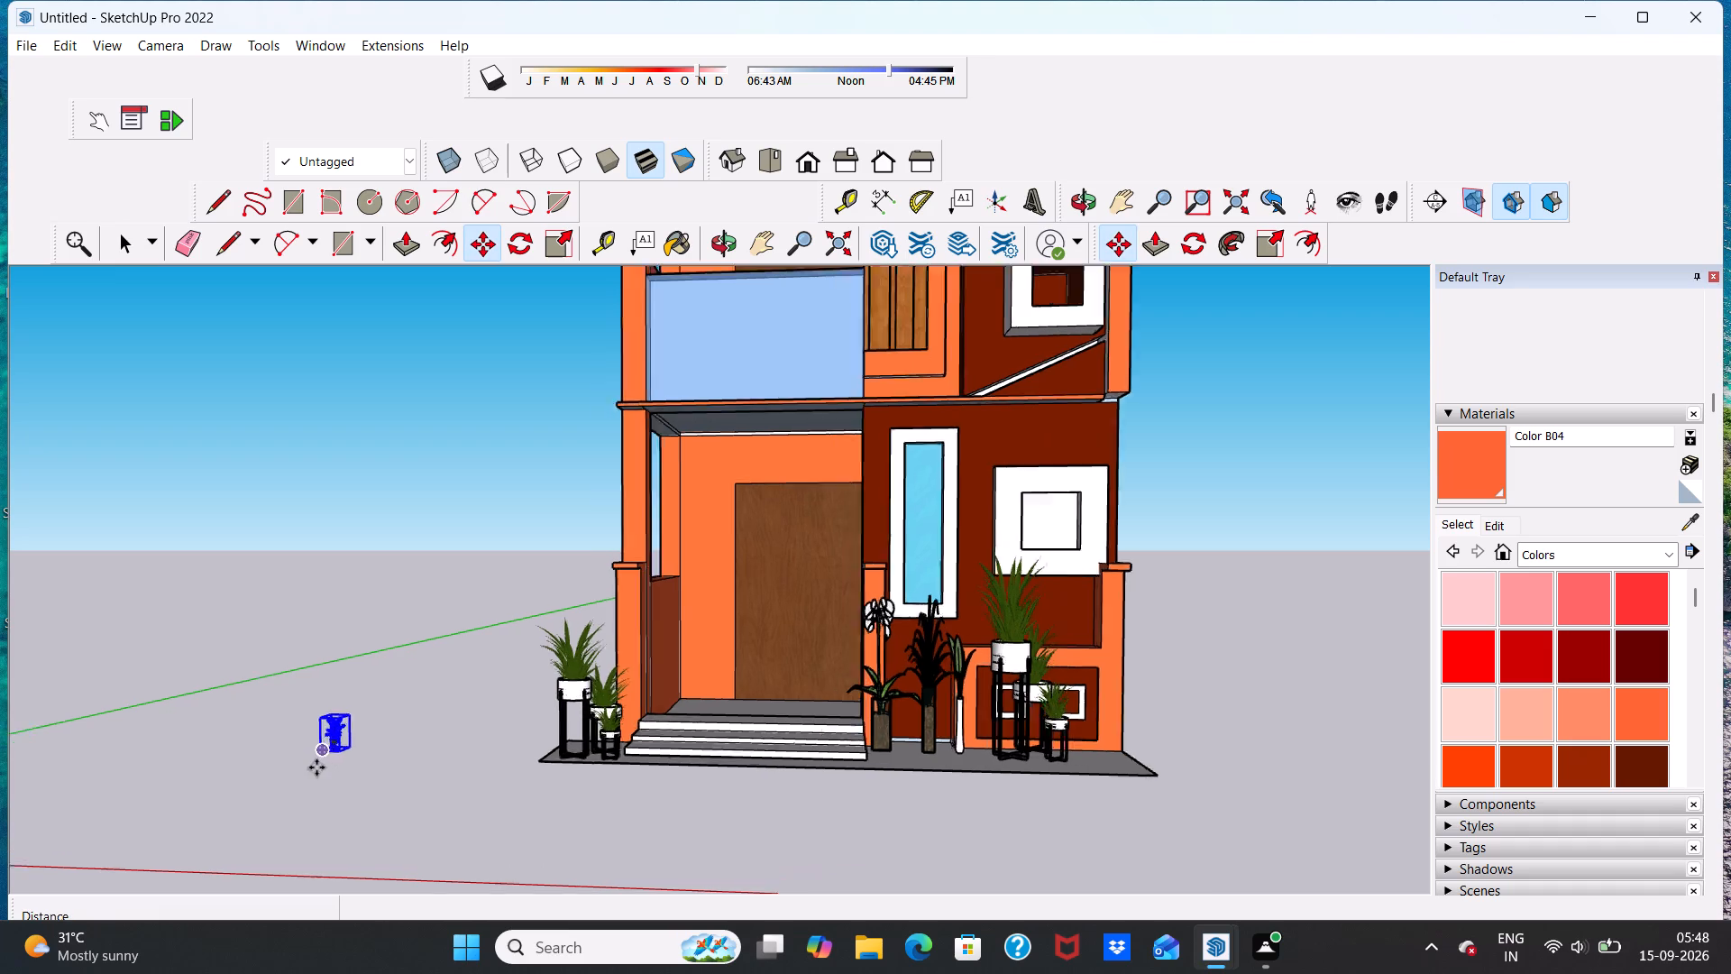
scroll(316, 767, up, 16)
scroll(337, 746, down, 12)
scroll(337, 718, up, 2)
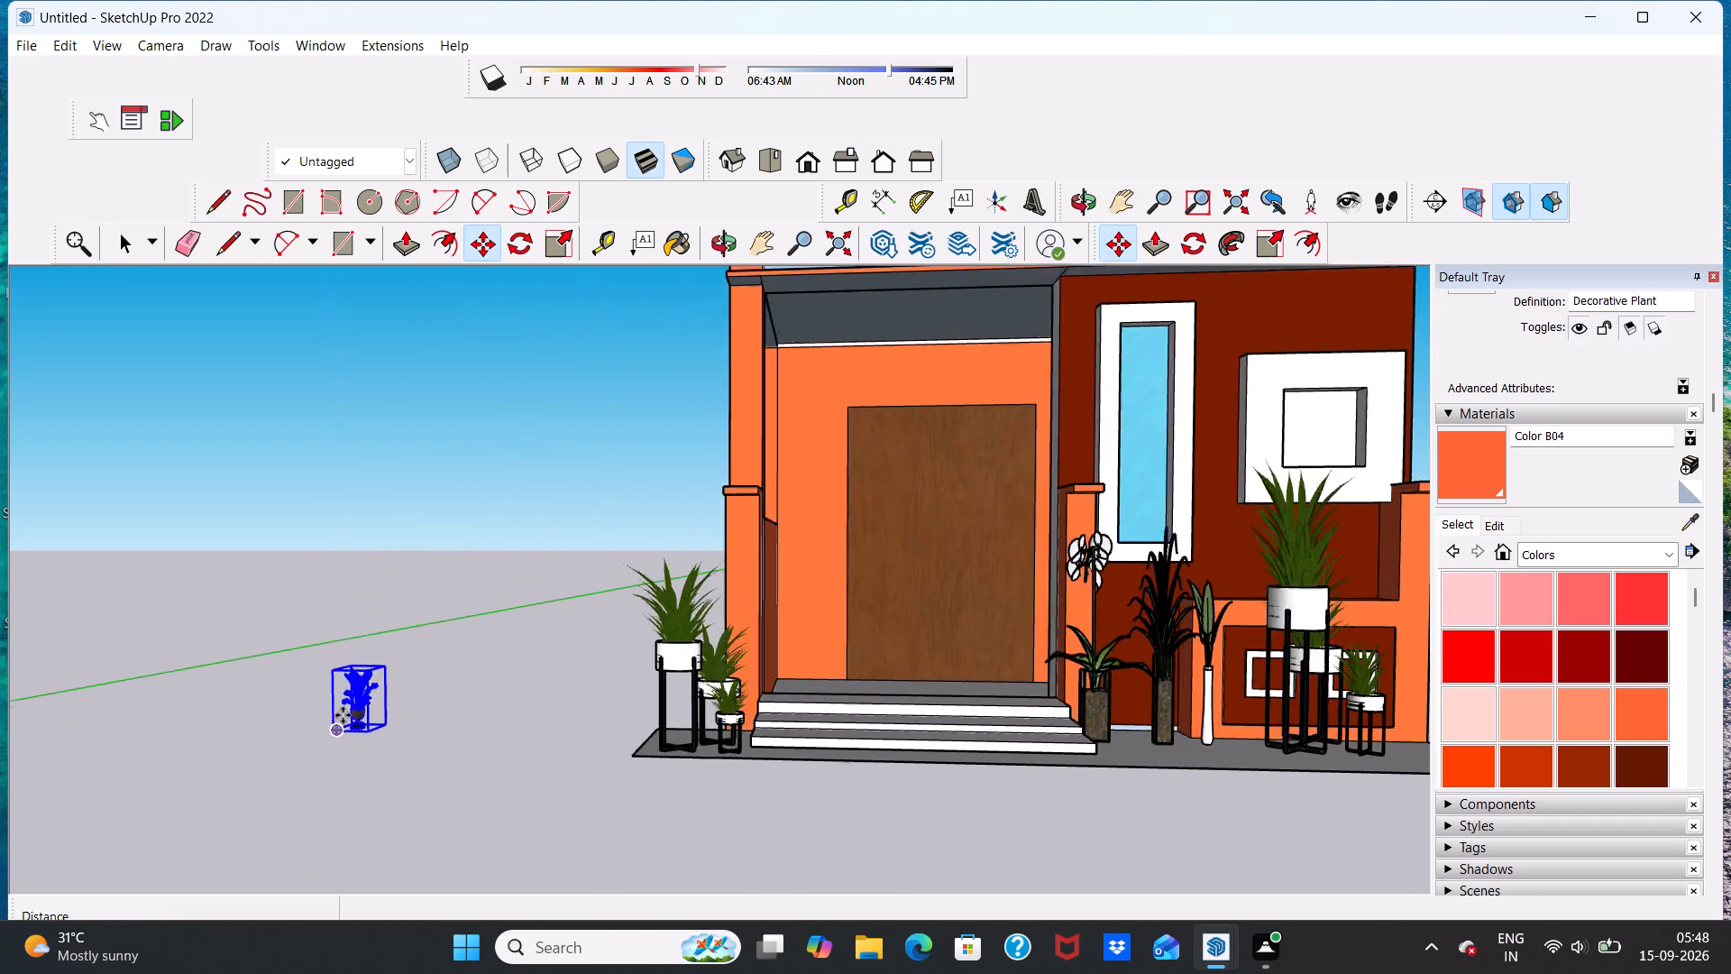
scroll(343, 715, up, 5)
scroll(410, 703, down, 6)
scroll(442, 707, up, 6)
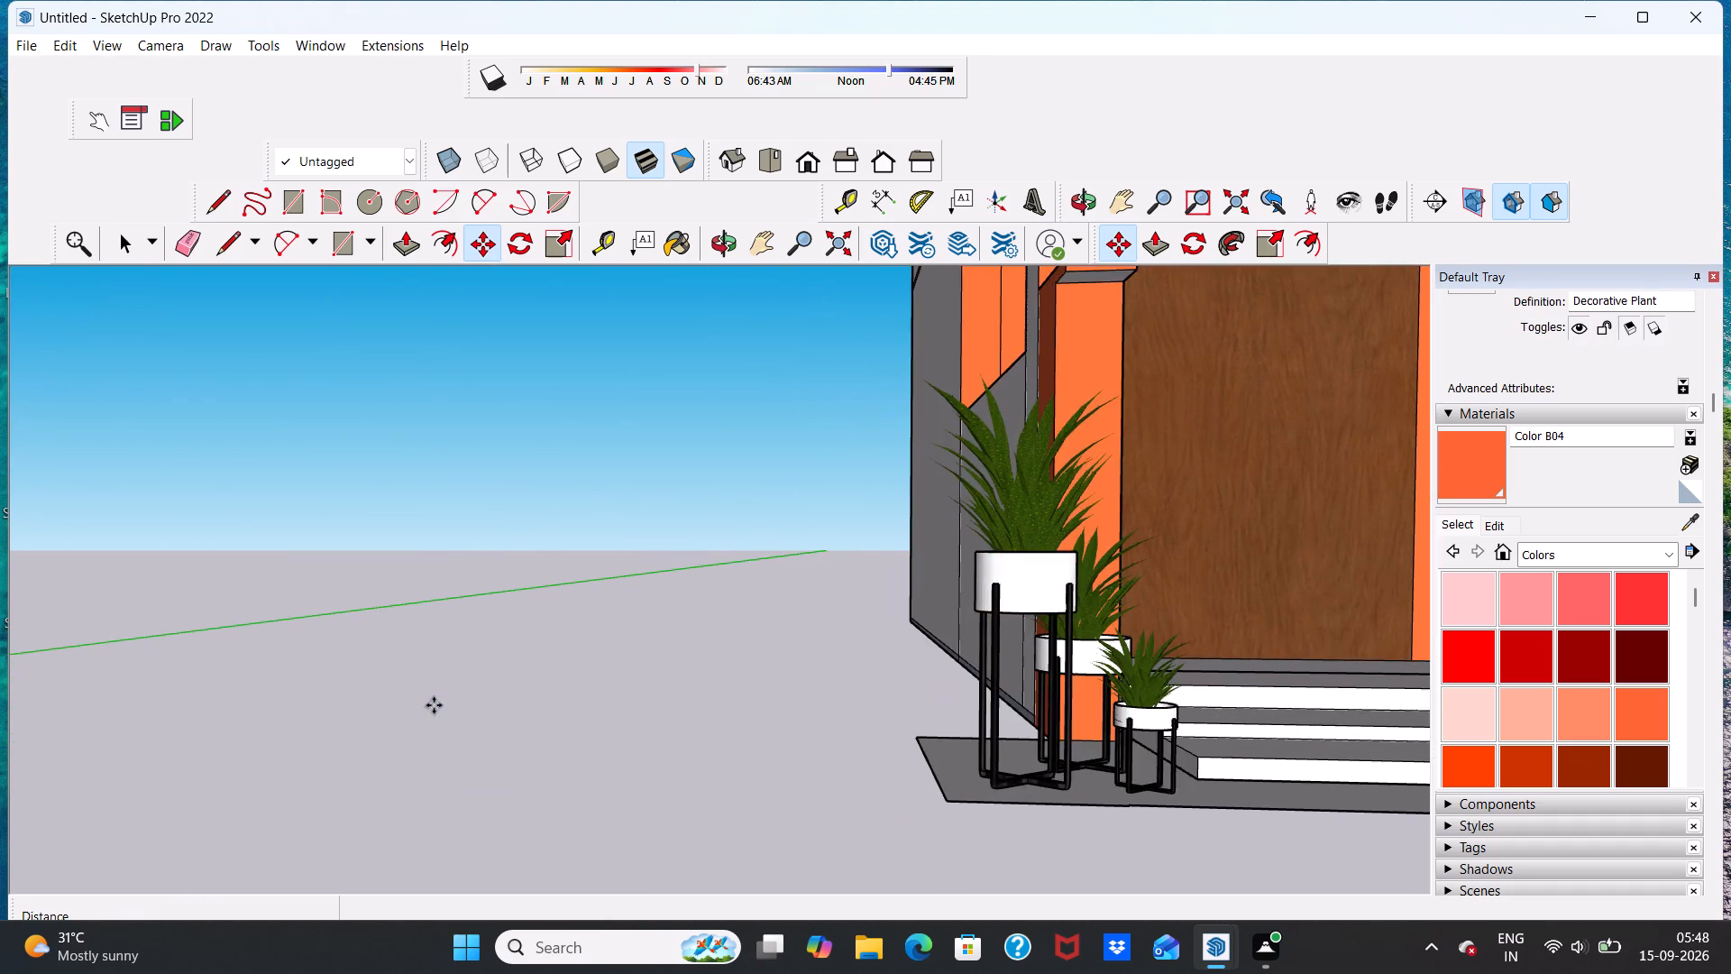
scroll(434, 705, down, 5)
scroll(417, 708, up, 1)
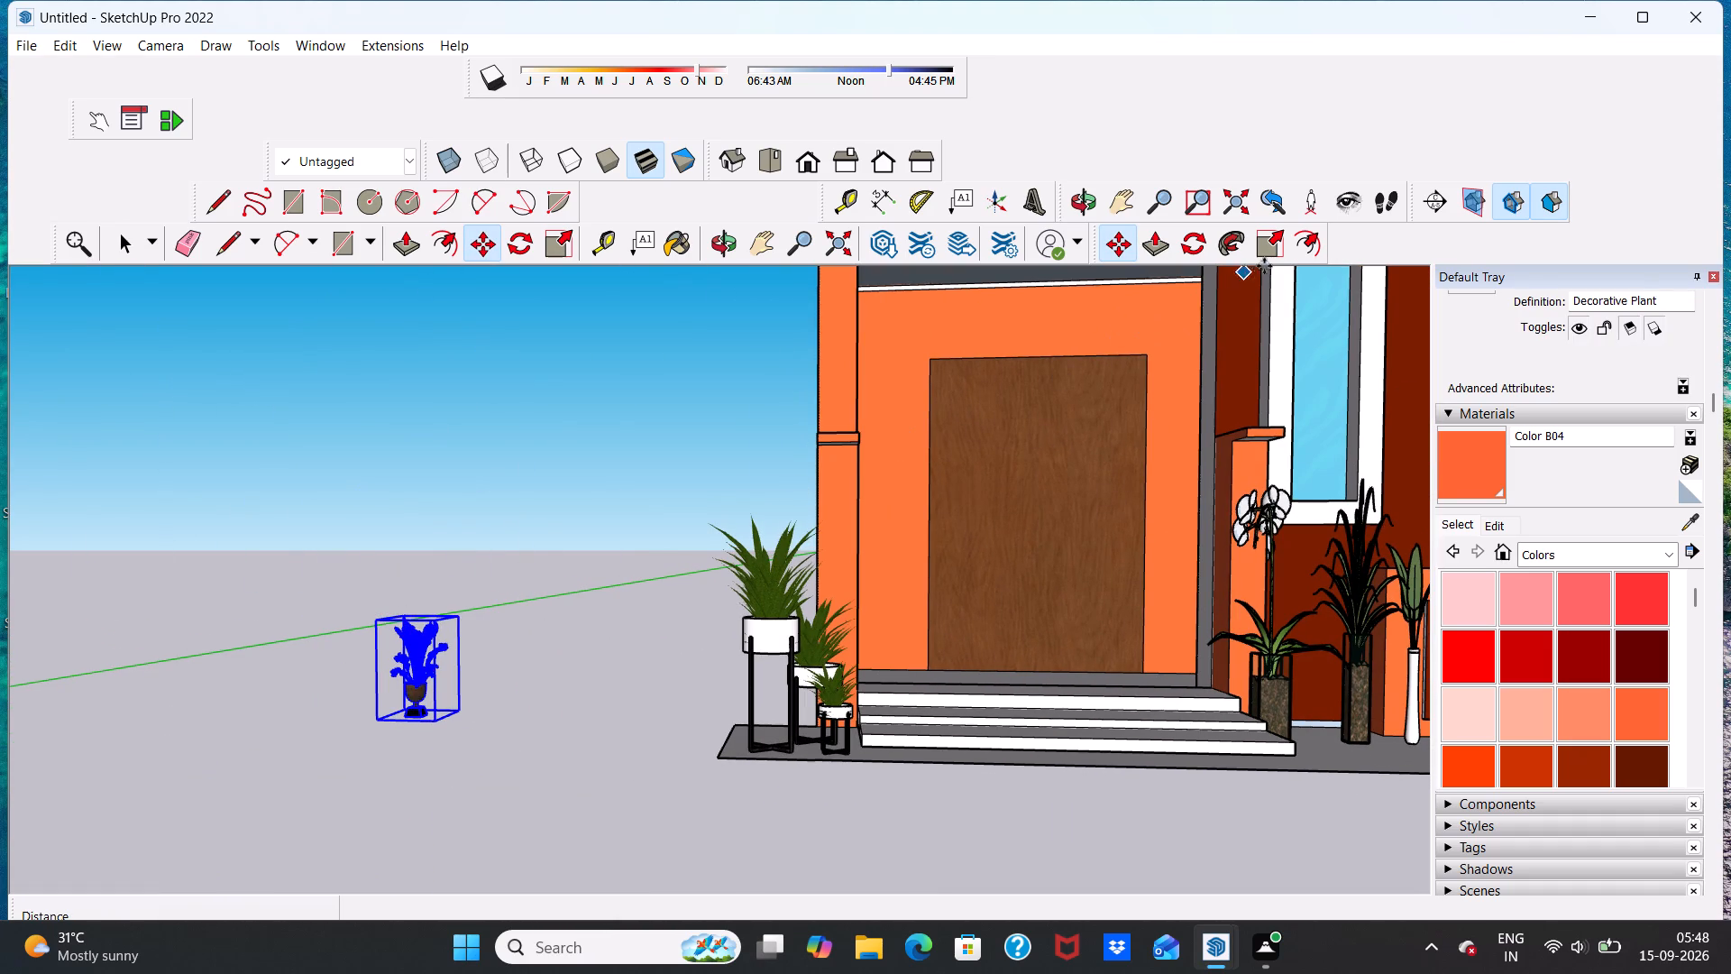
click(1270, 247)
scroll(377, 611, up, 6)
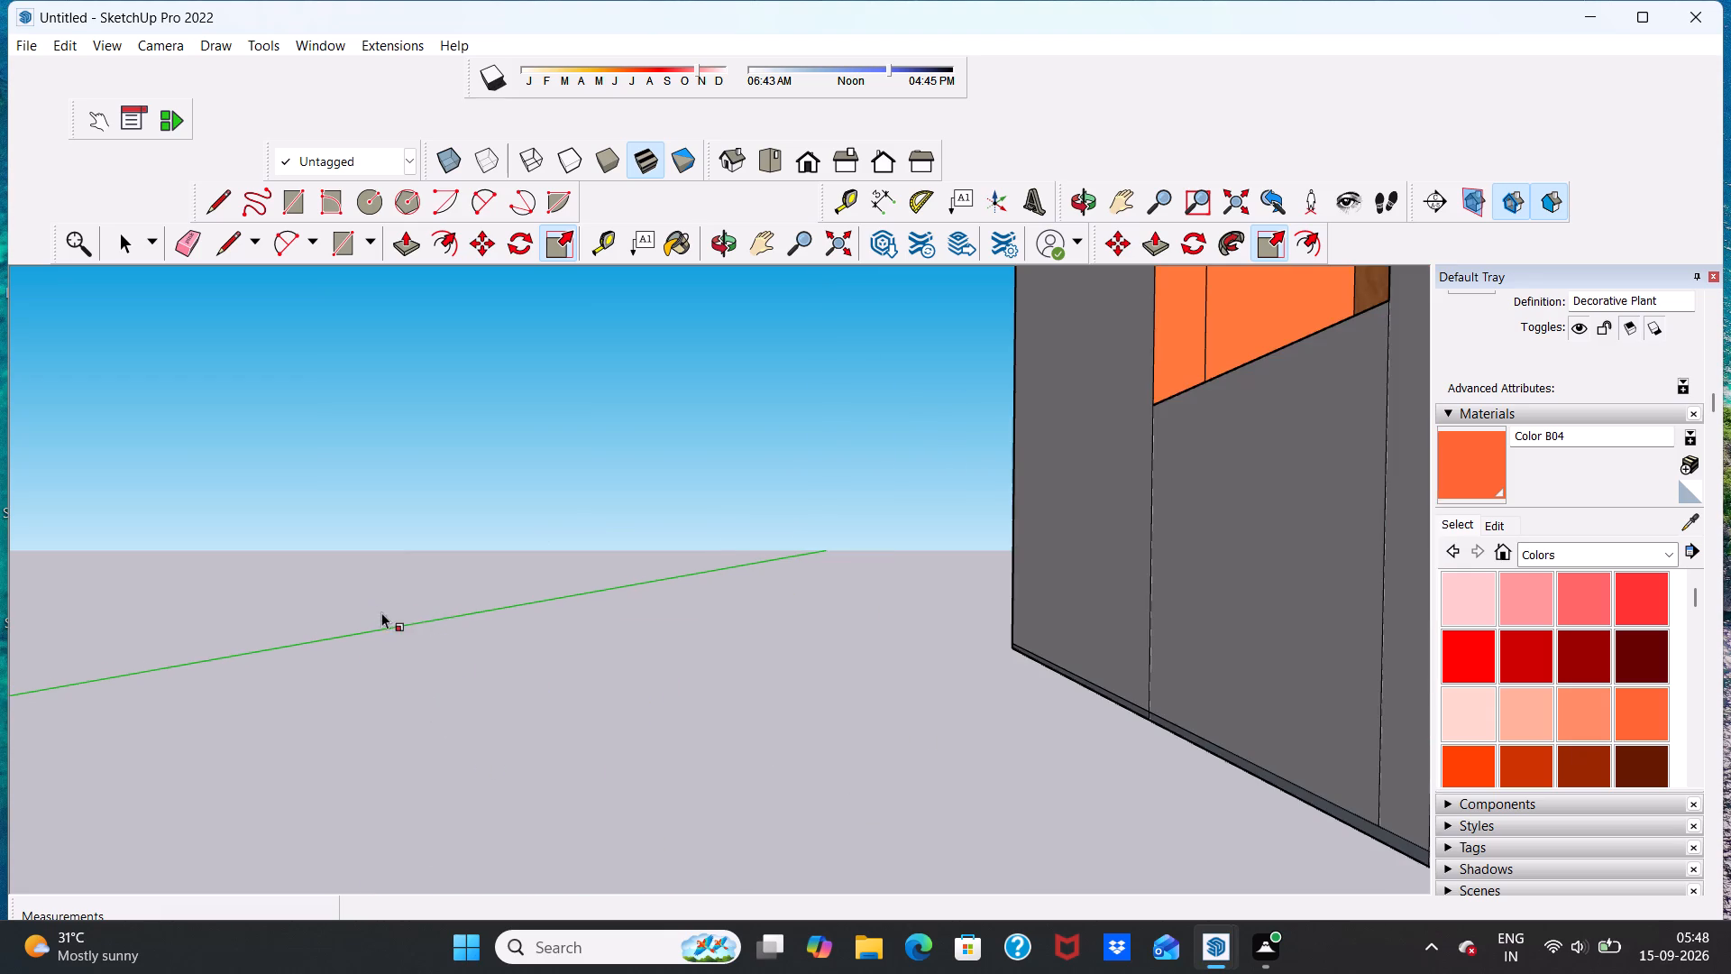
scroll(427, 597, down, 8)
scroll(500, 596, up, 5)
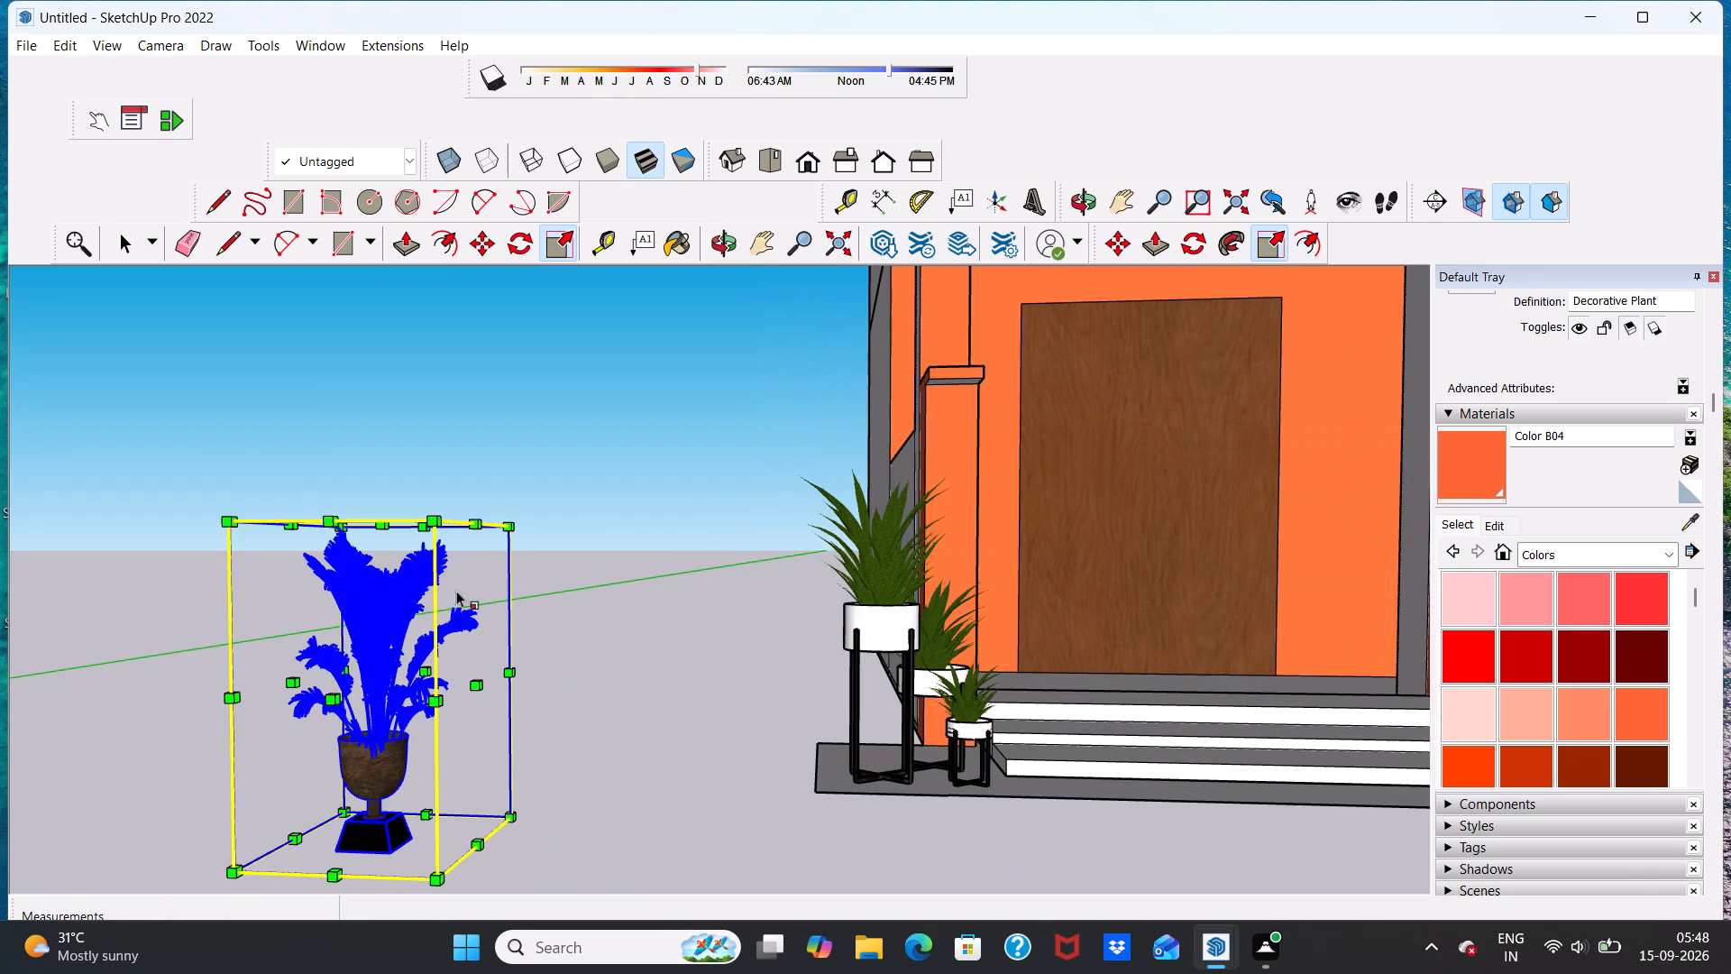
click(336, 526)
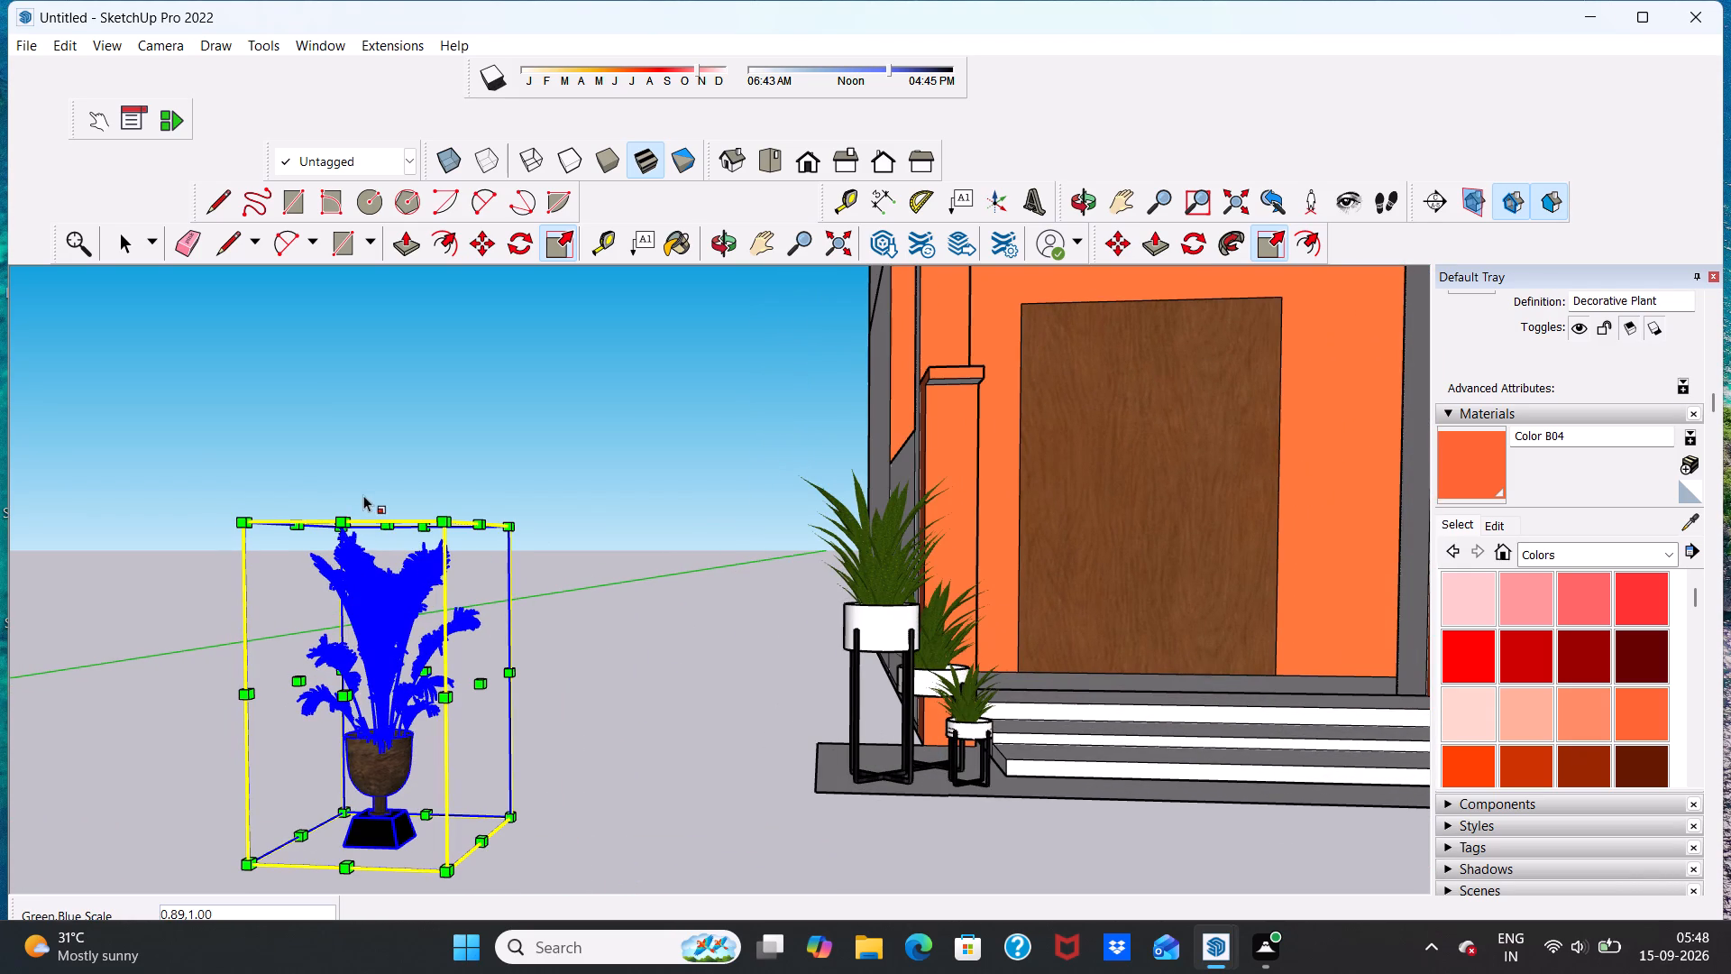
click(340, 518)
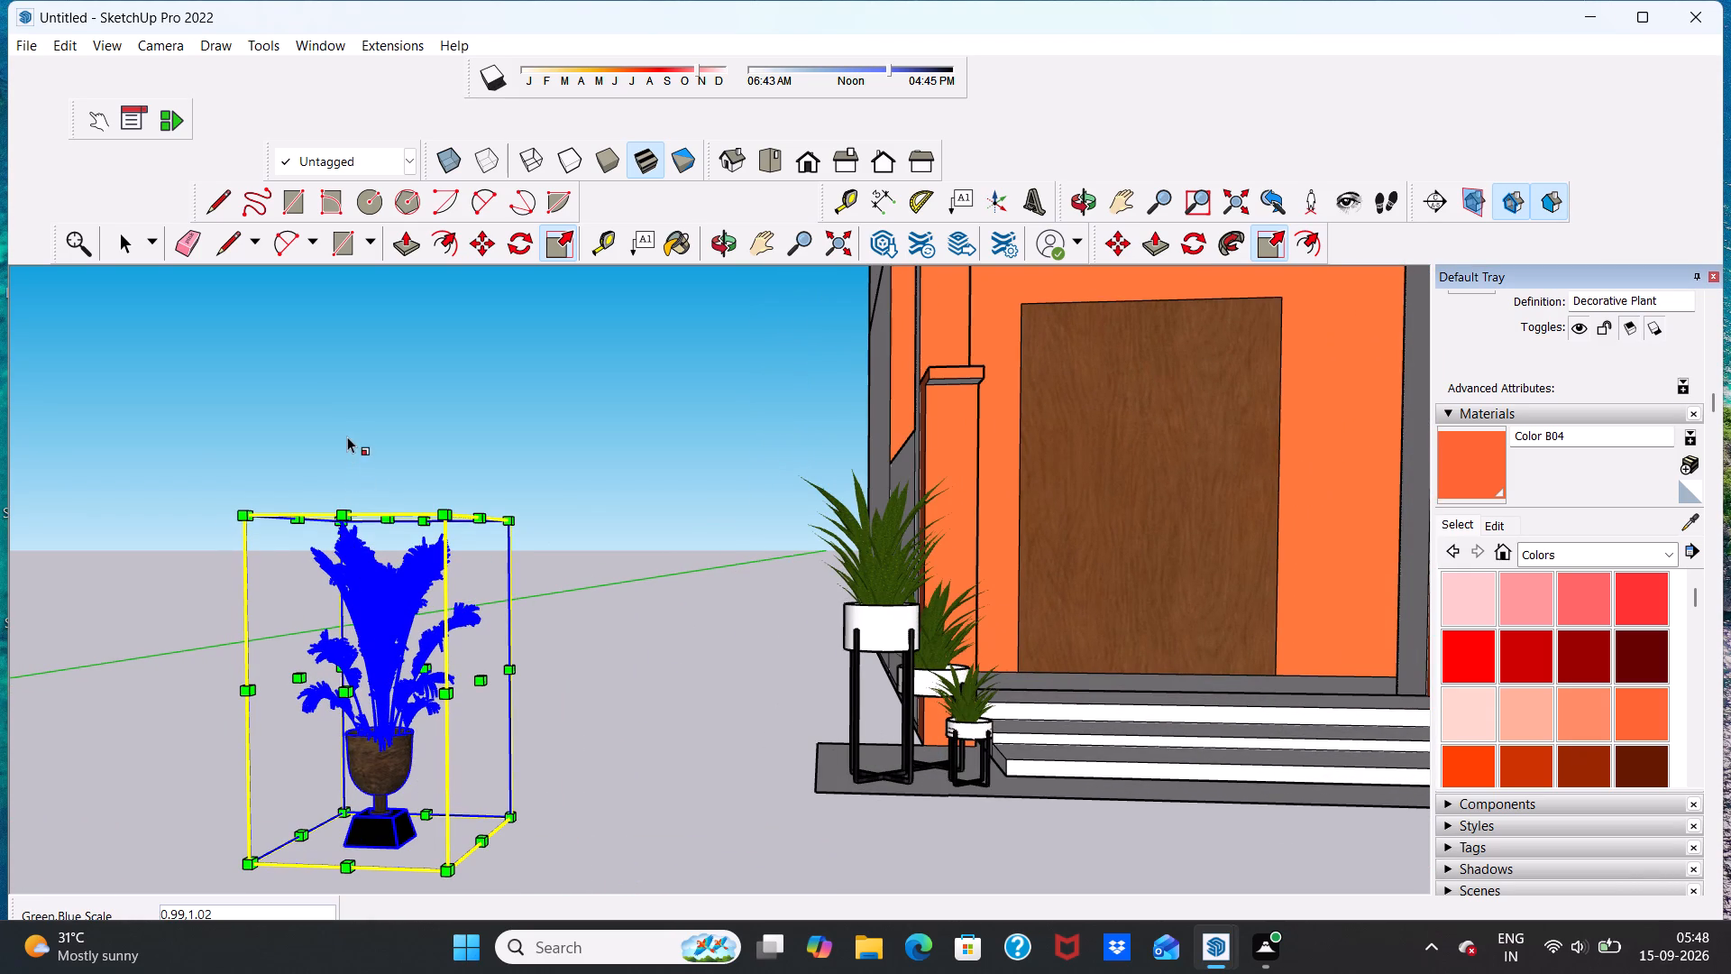
click(342, 509)
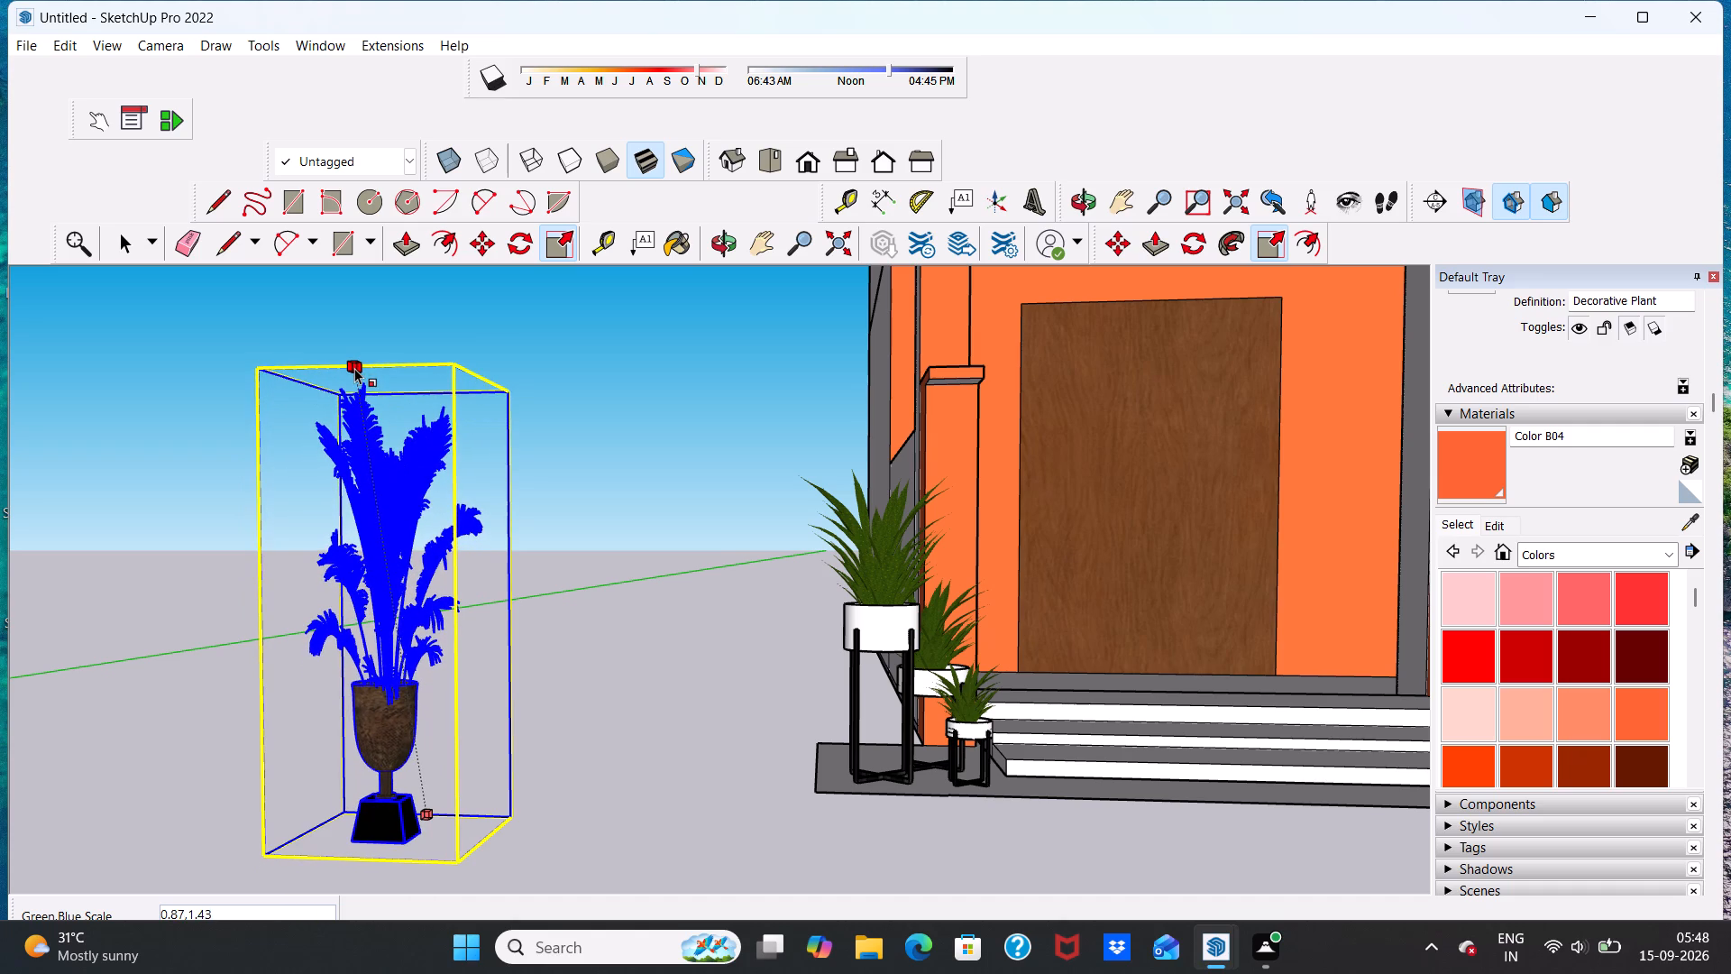
click(354, 368)
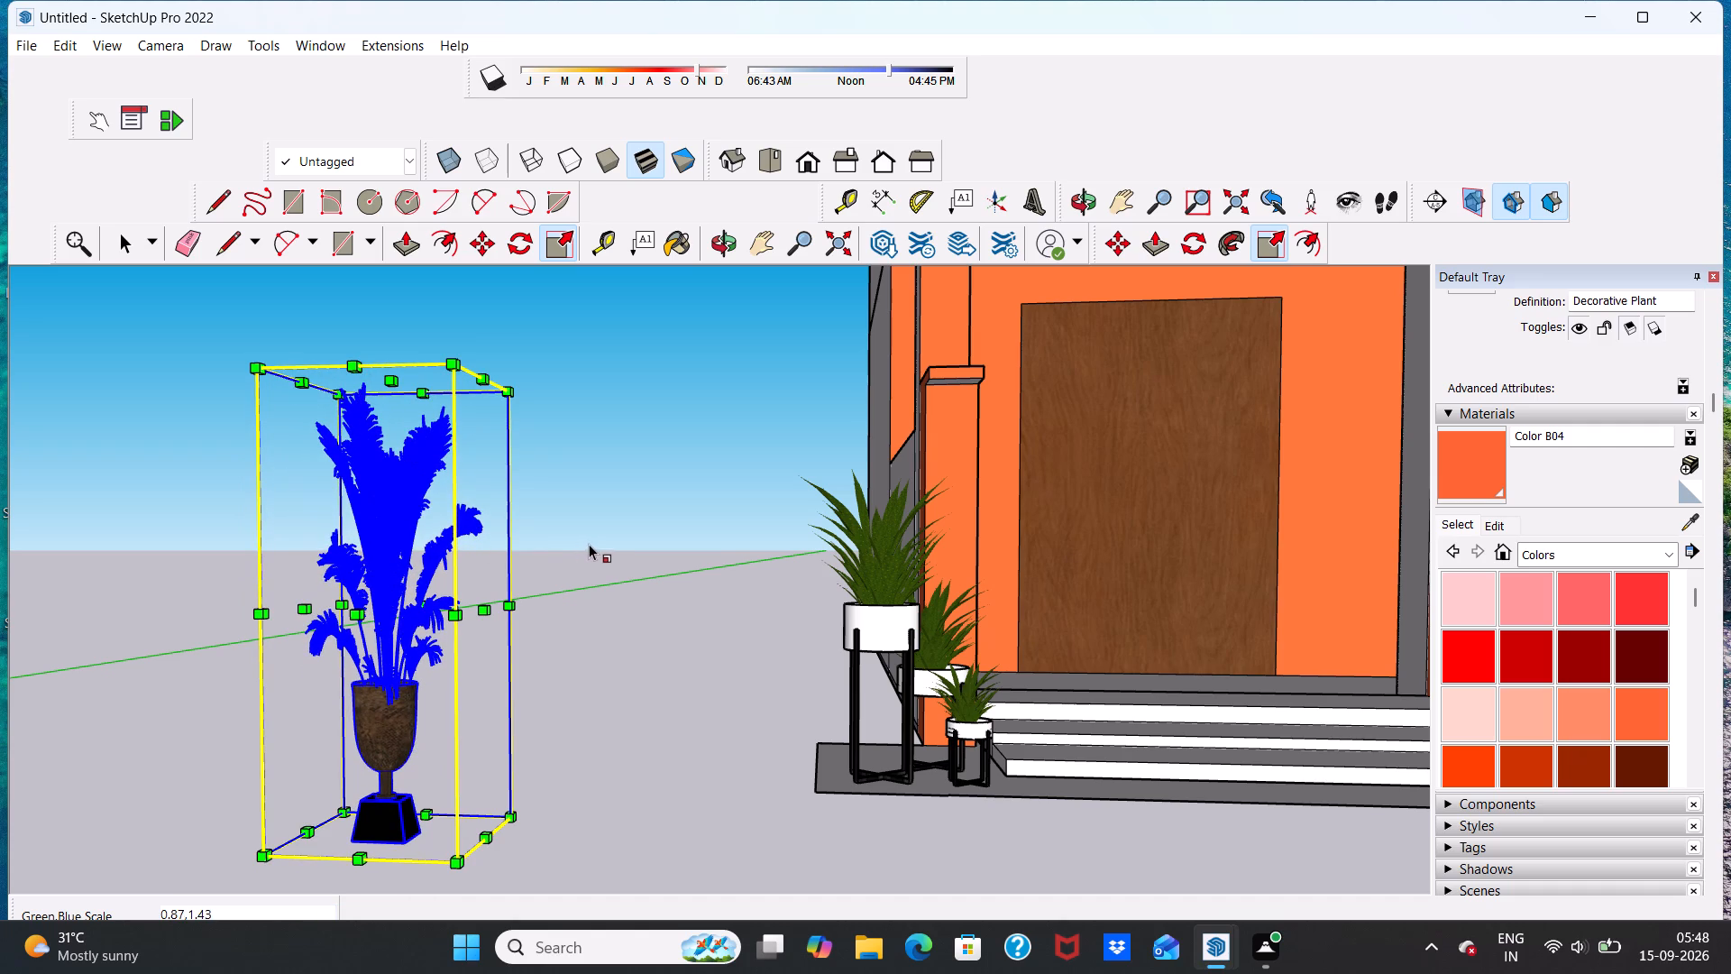
Scale the Decorative Plant wider, by about 1.80 in width and 1.23 in height, and deselect it.
middle_drag(595, 553, 508, 570)
scroll(550, 553, down, 9)
scroll(442, 557, up, 2)
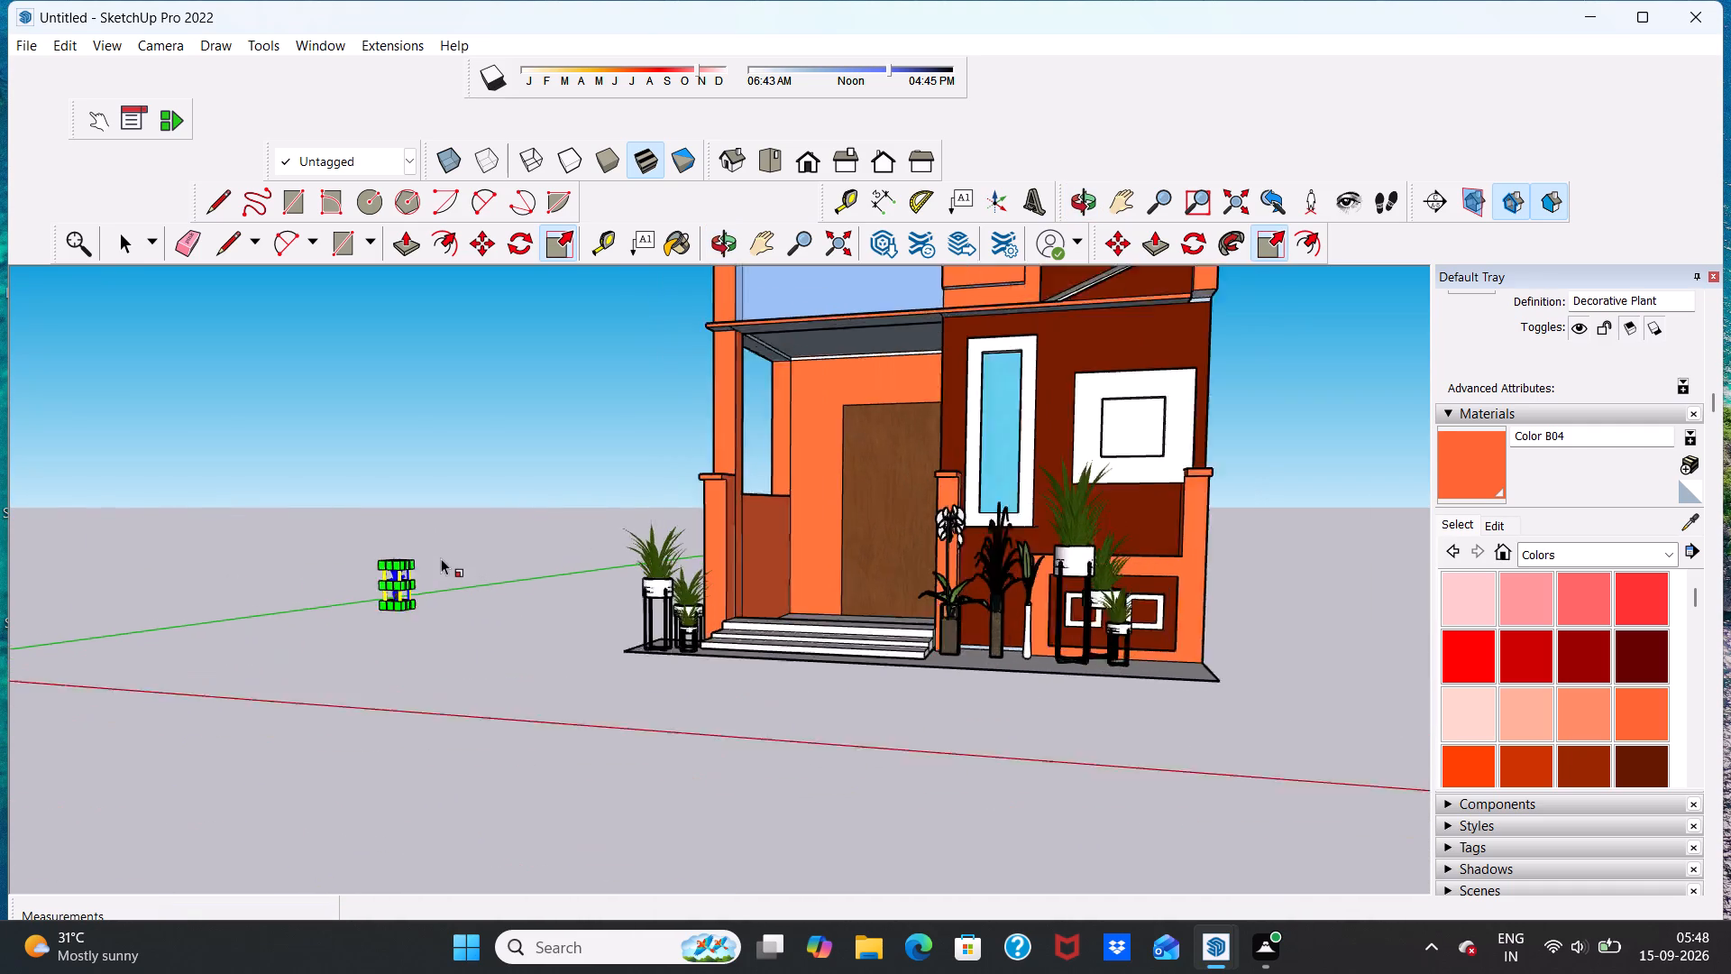
scroll(441, 558, up, 8)
scroll(414, 590, down, 5)
middle_drag(403, 610, 385, 620)
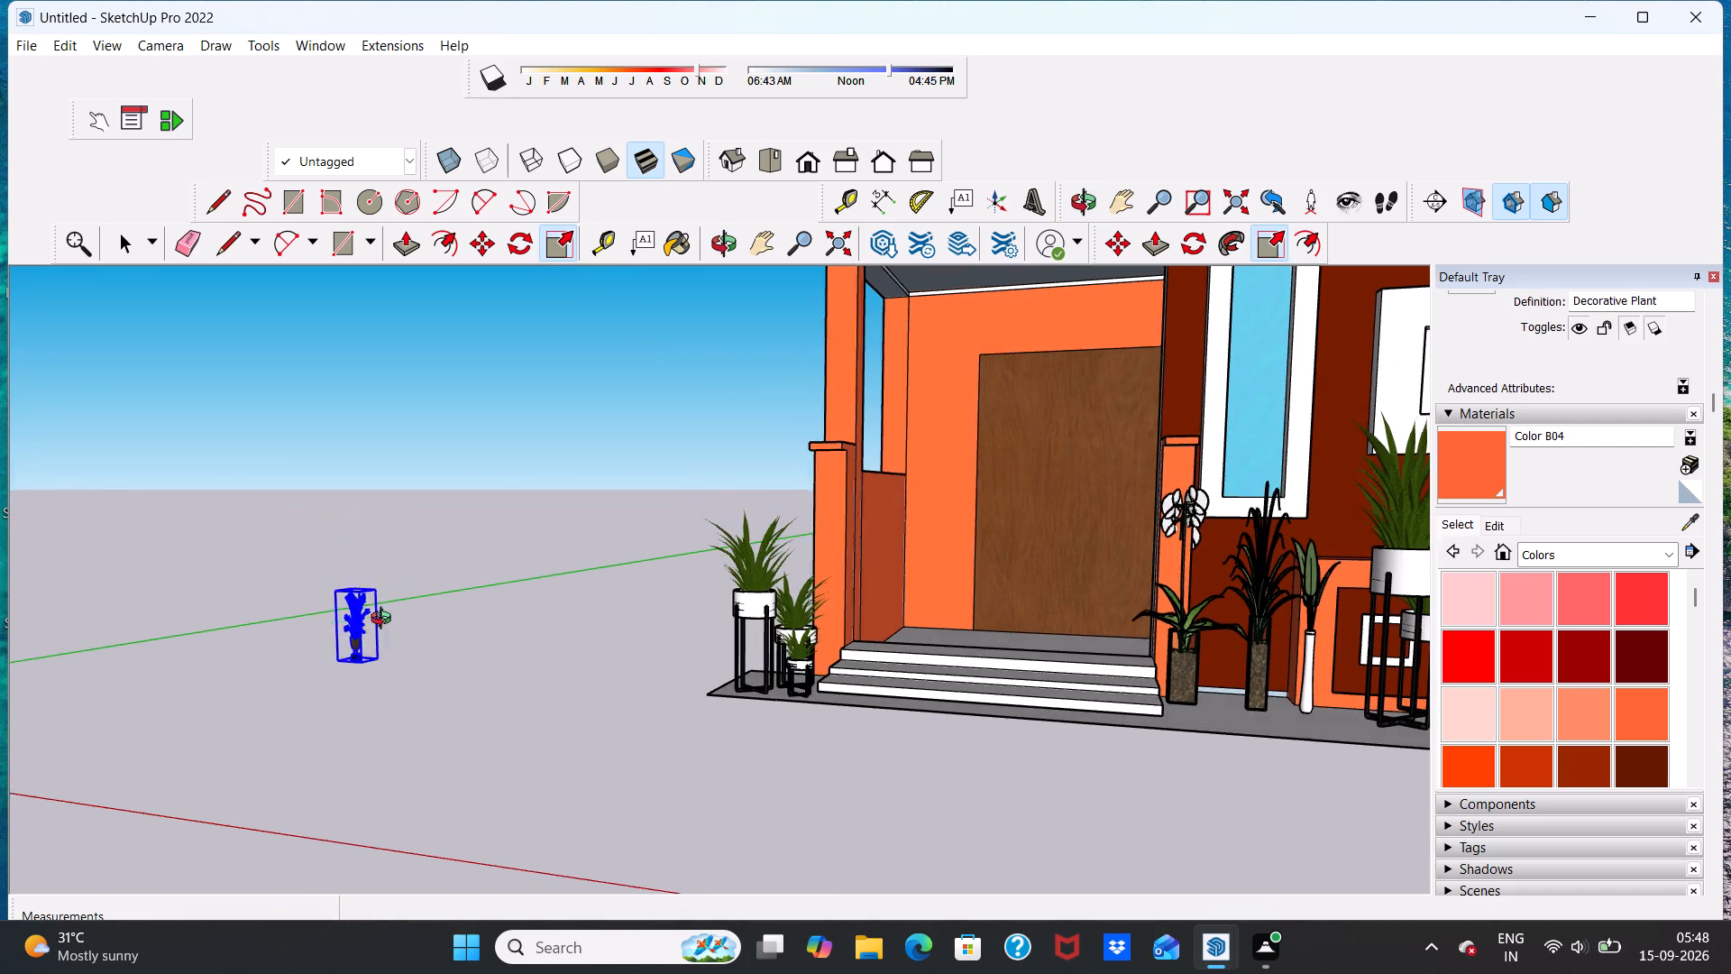
middle_drag(385, 620, 362, 633)
scroll(321, 666, up, 5)
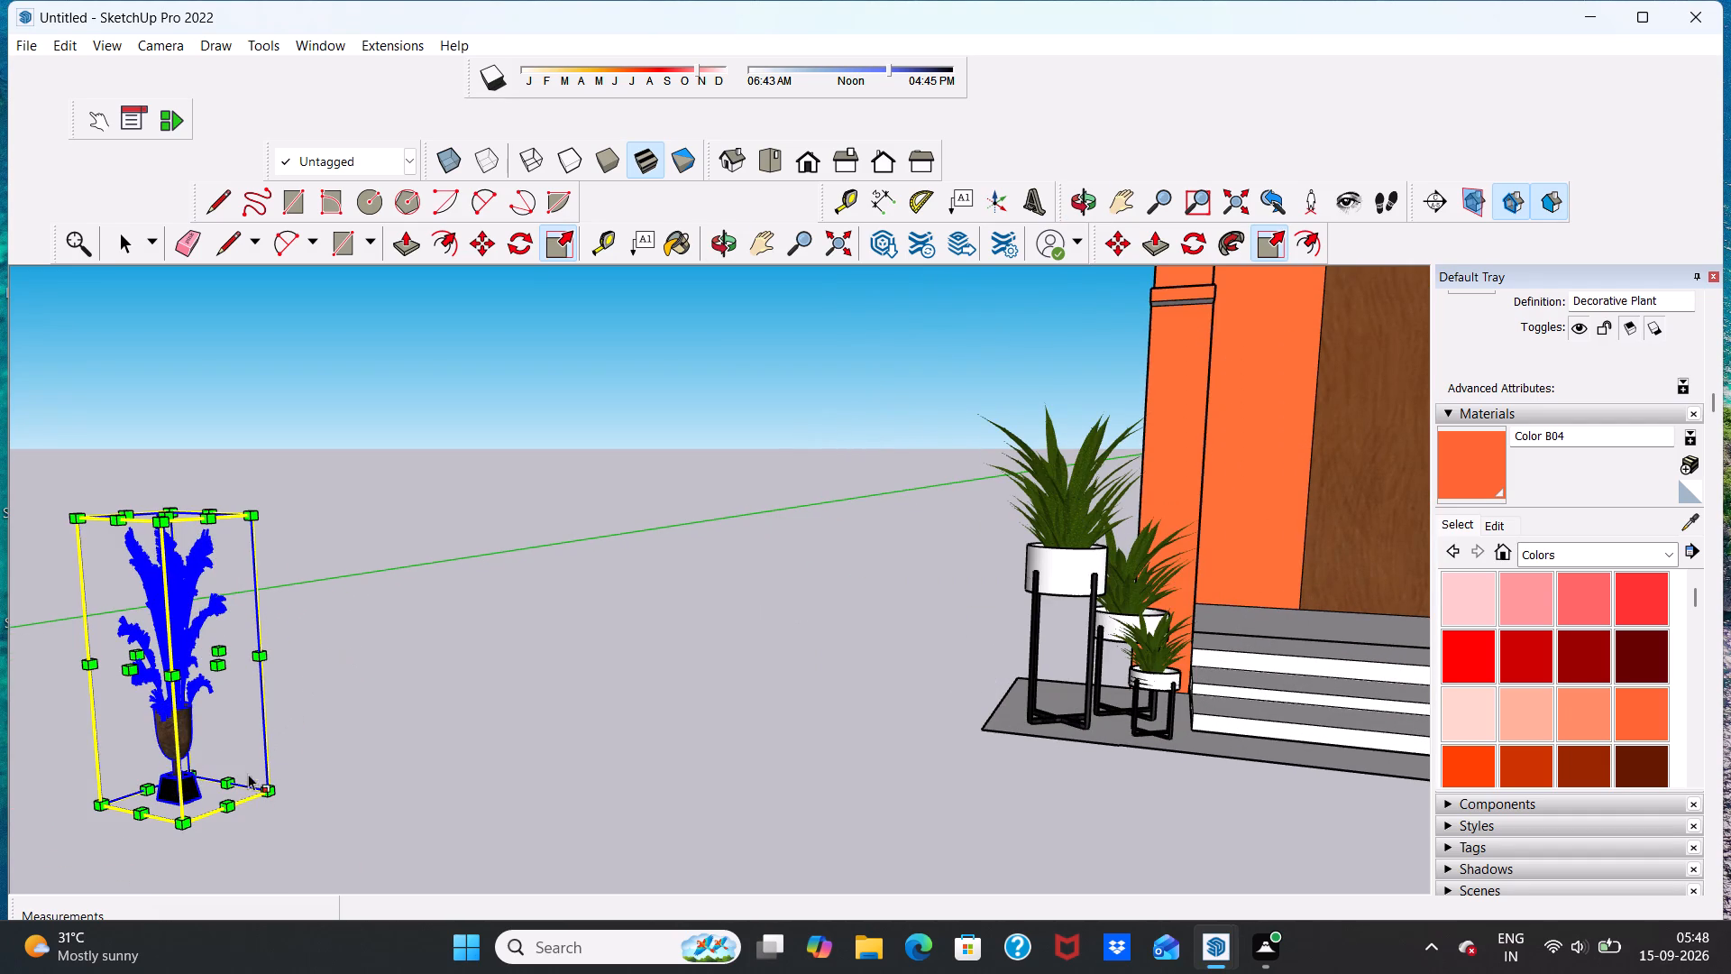
click(224, 801)
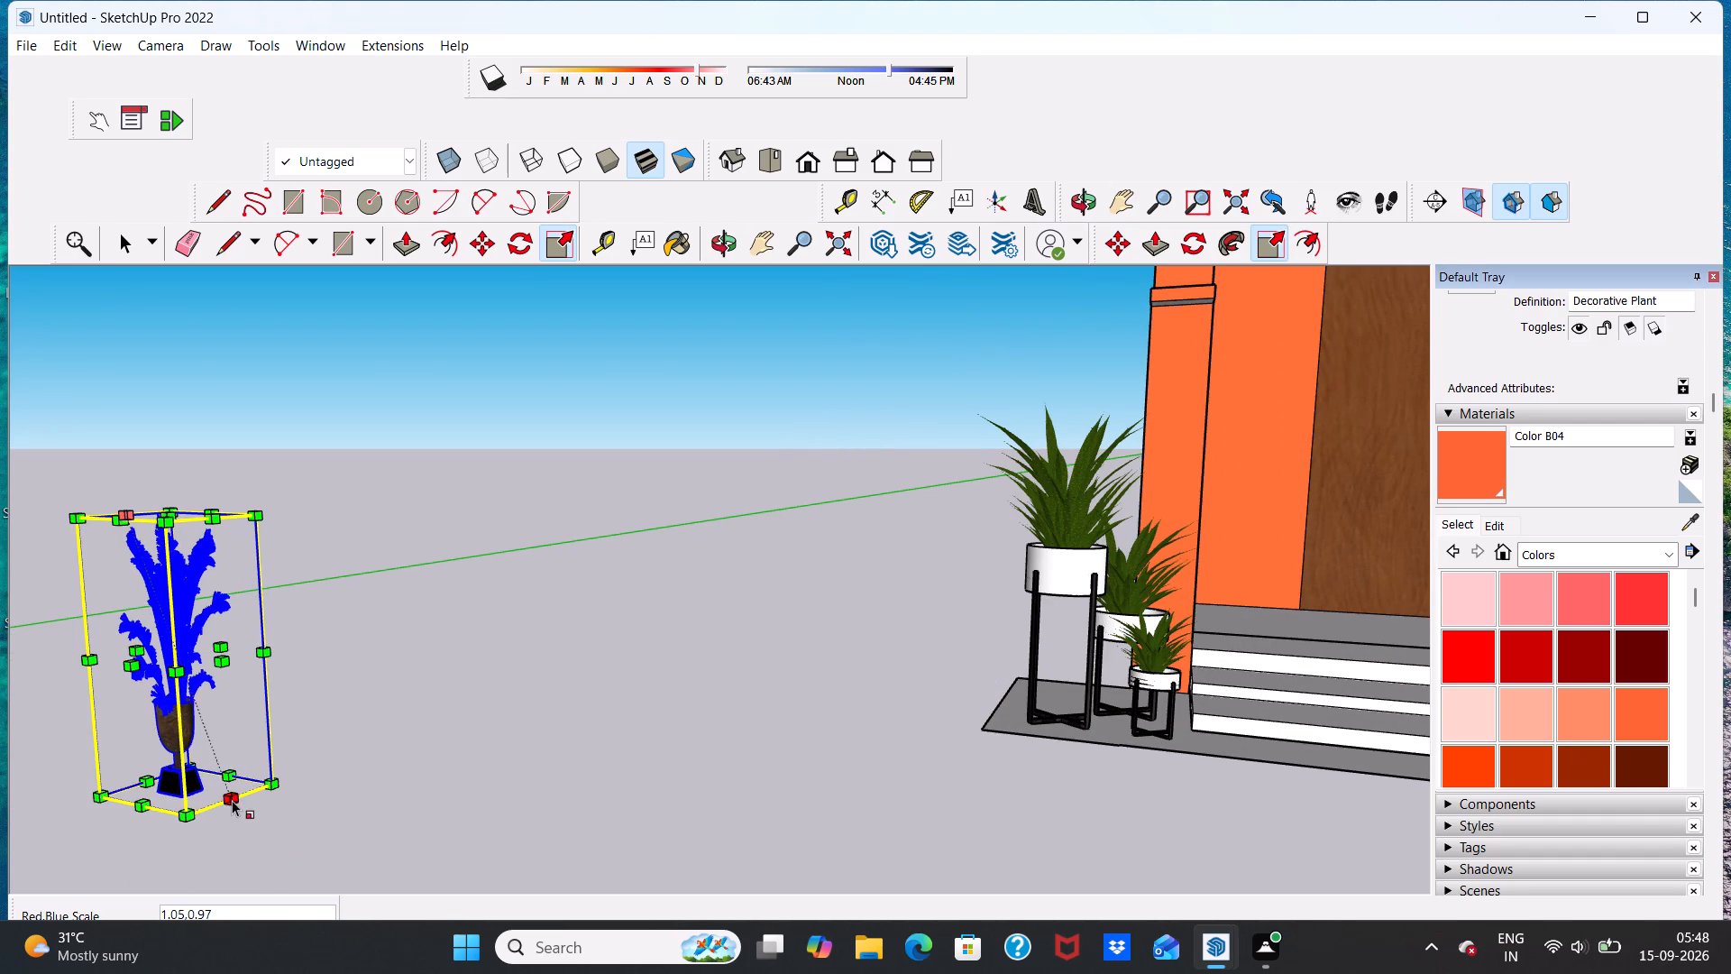
click(232, 798)
click(308, 877)
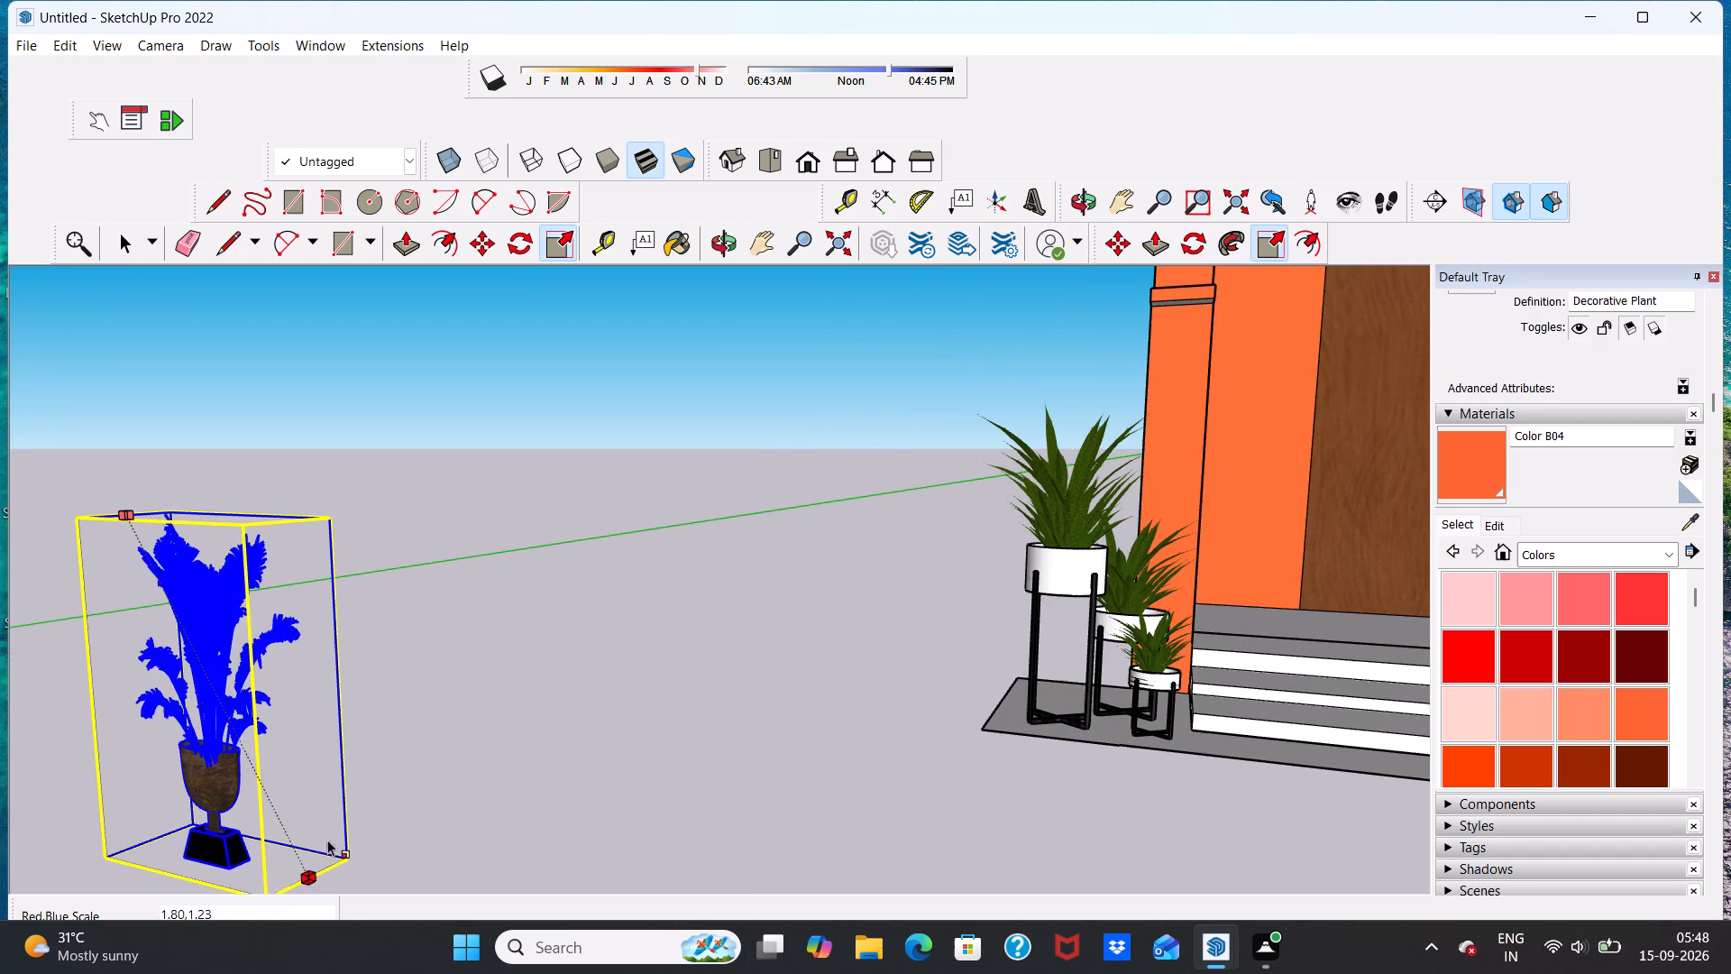
scroll(401, 744, down, 5)
middle_drag(466, 793, 463, 810)
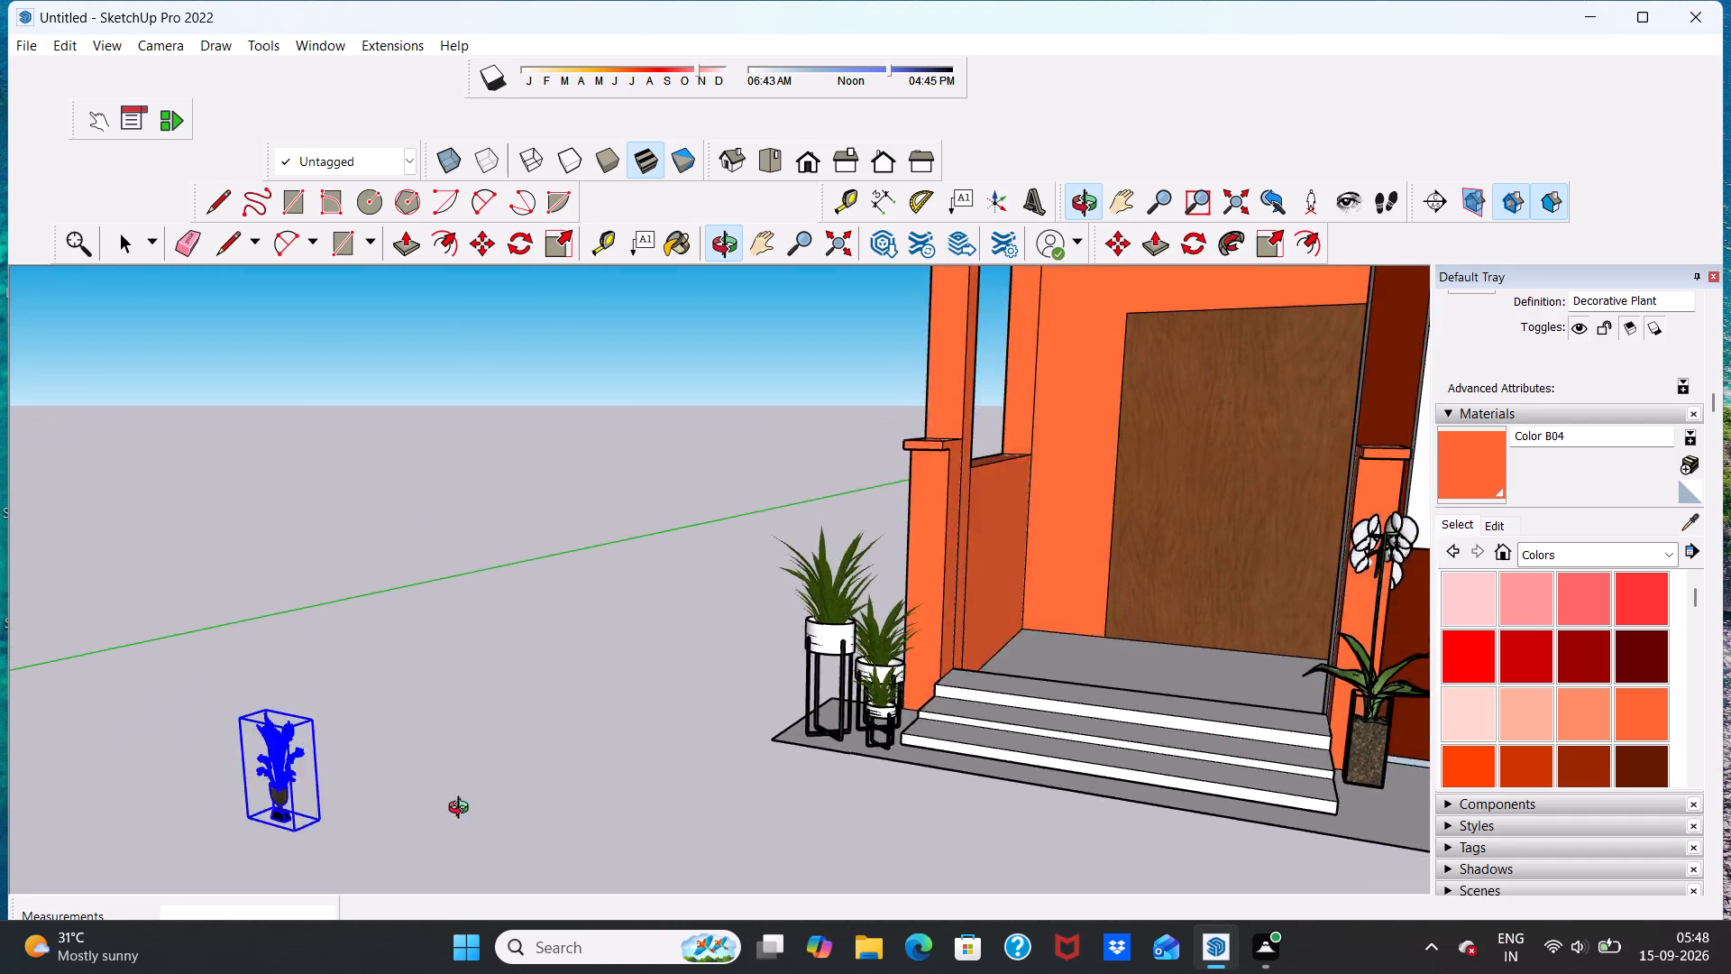
middle_drag(463, 810, 602, 775)
key(space)
click(566, 784)
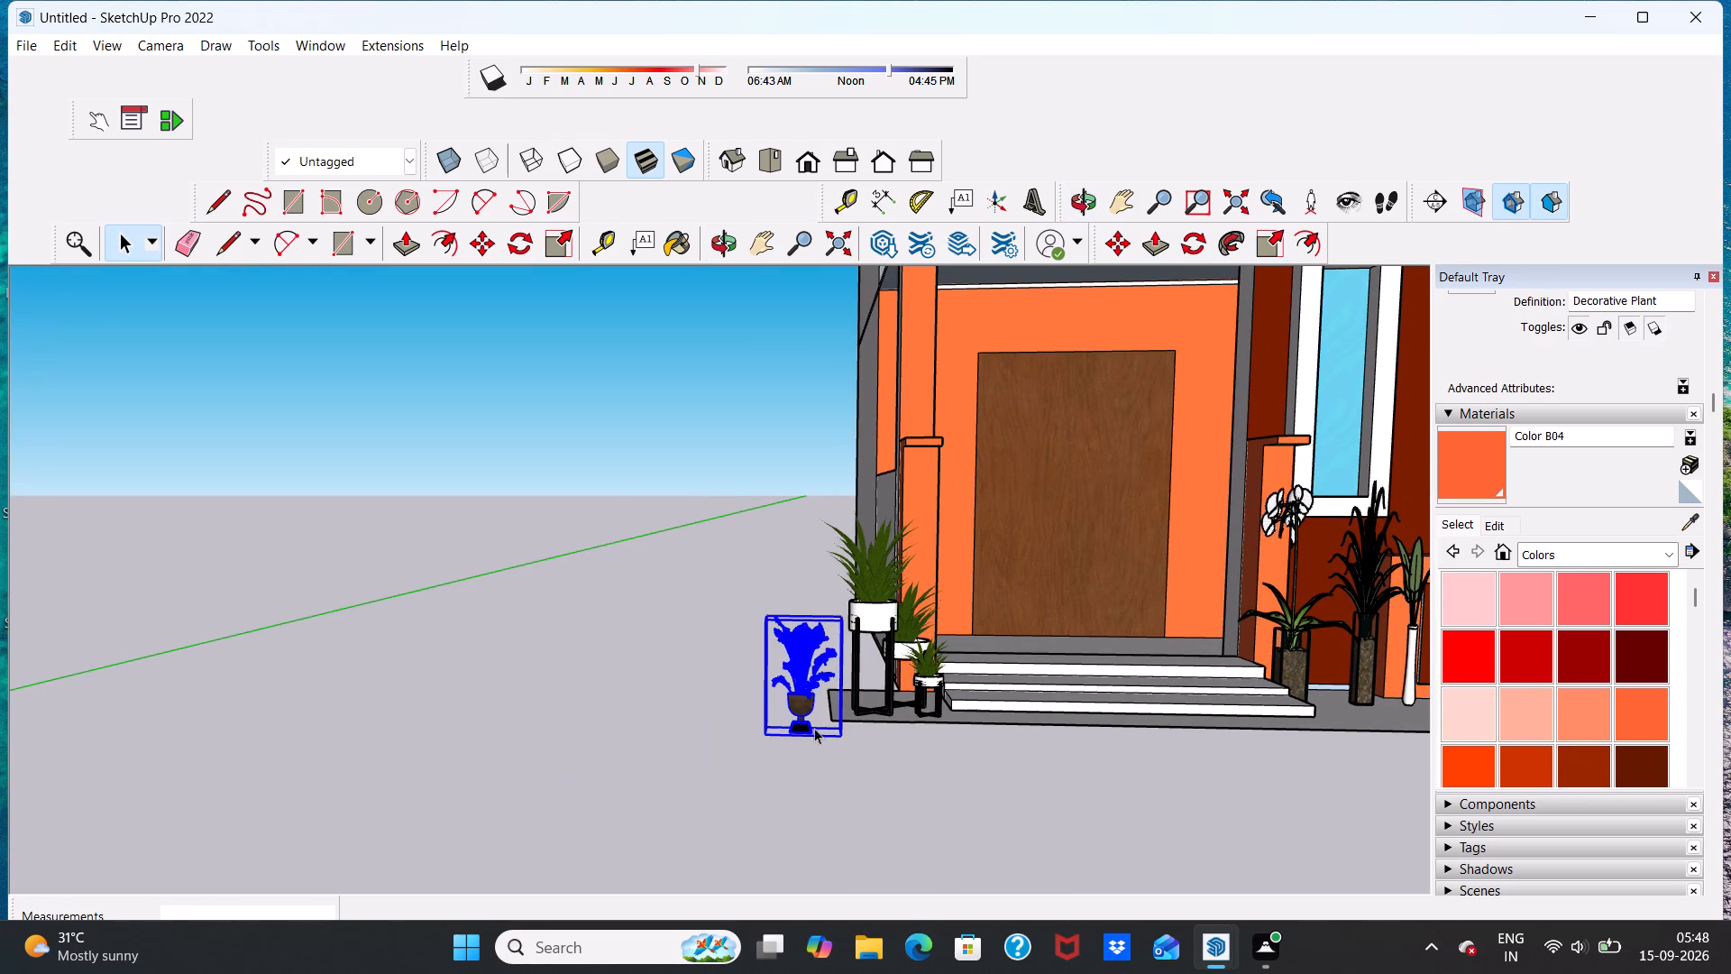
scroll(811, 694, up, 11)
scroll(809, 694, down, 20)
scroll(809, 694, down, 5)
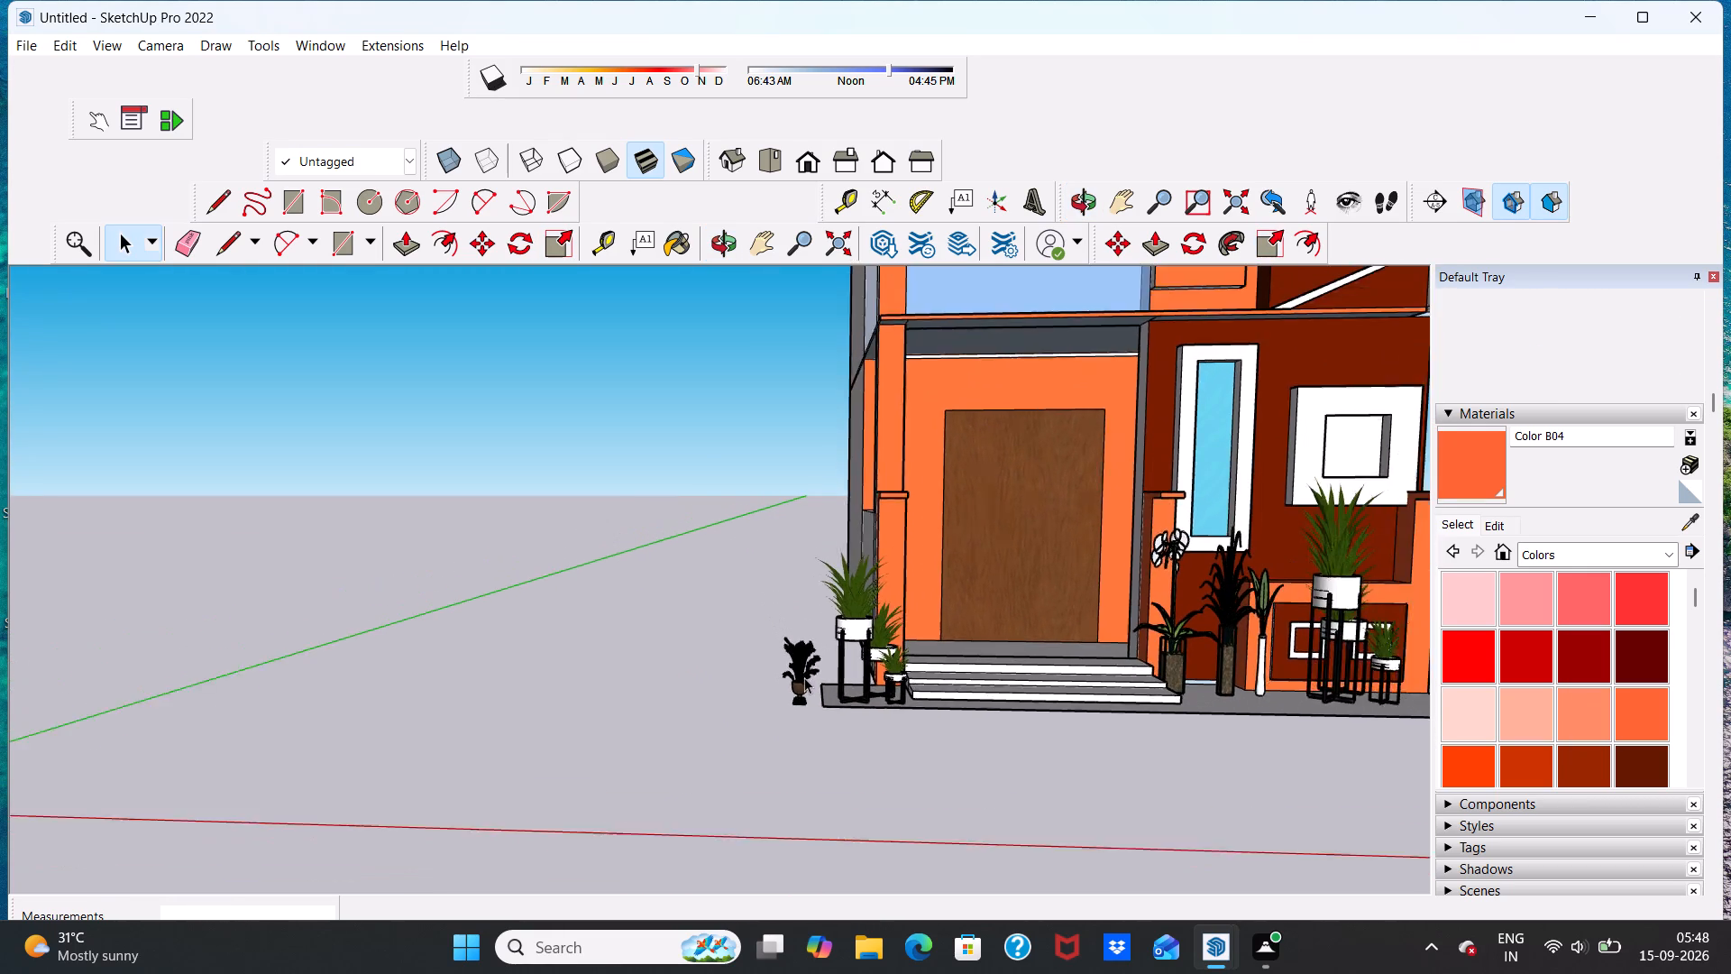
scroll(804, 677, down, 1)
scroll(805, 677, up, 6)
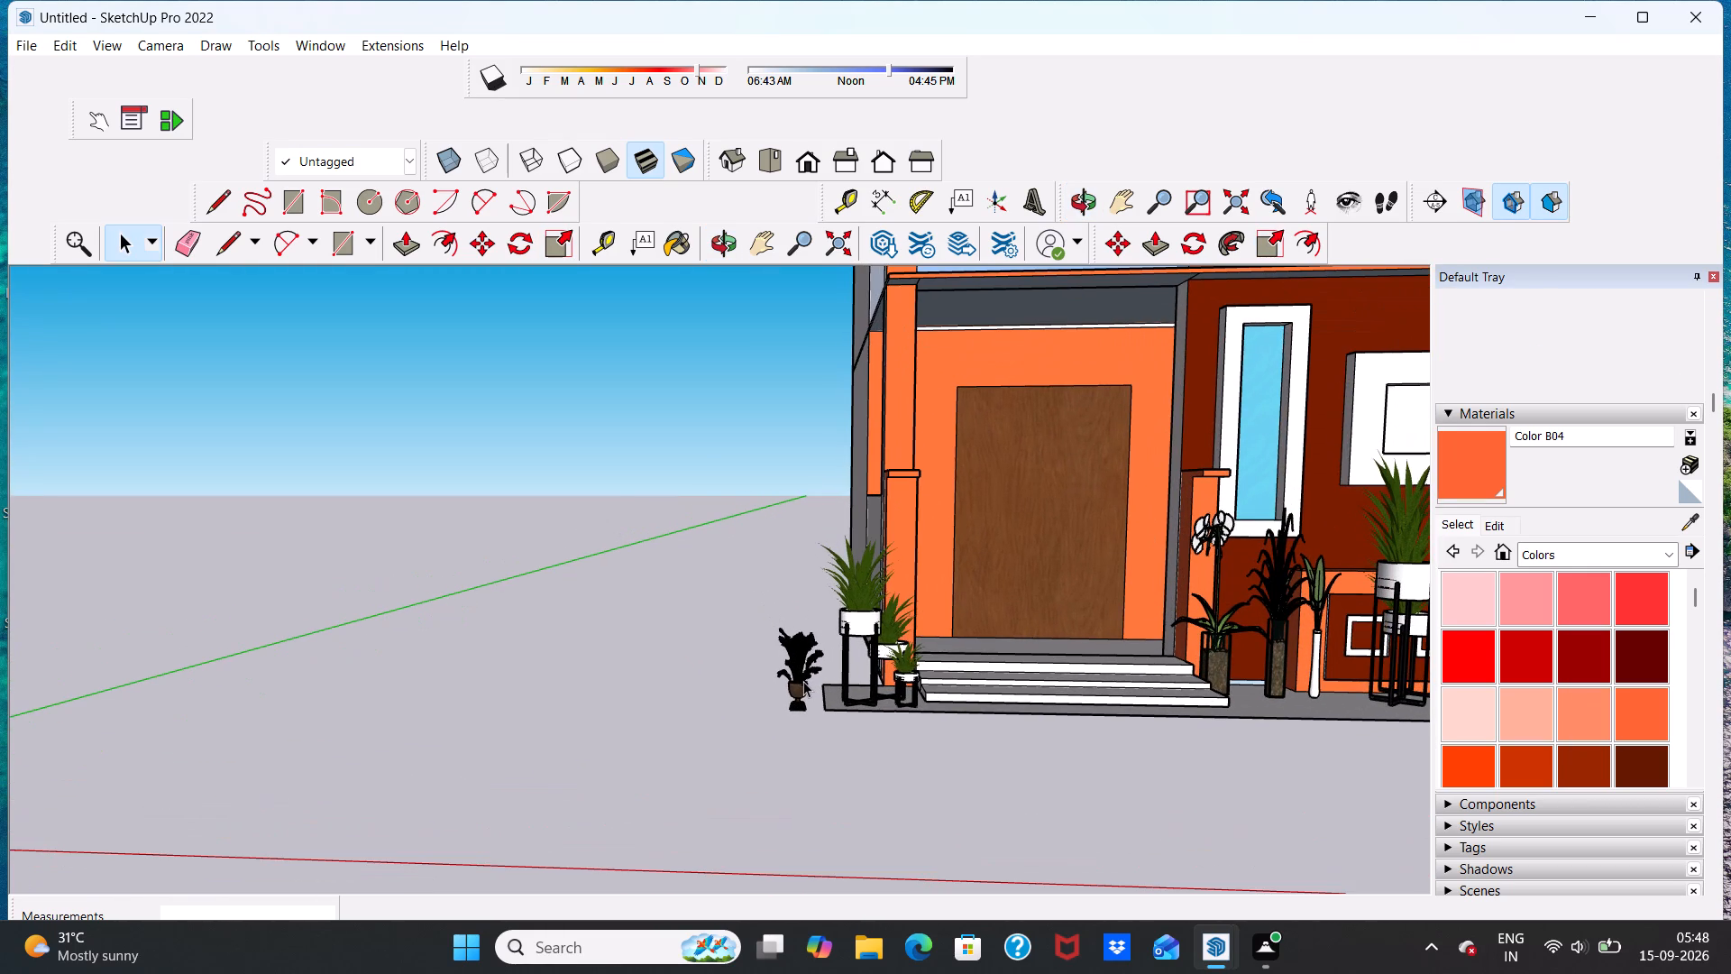
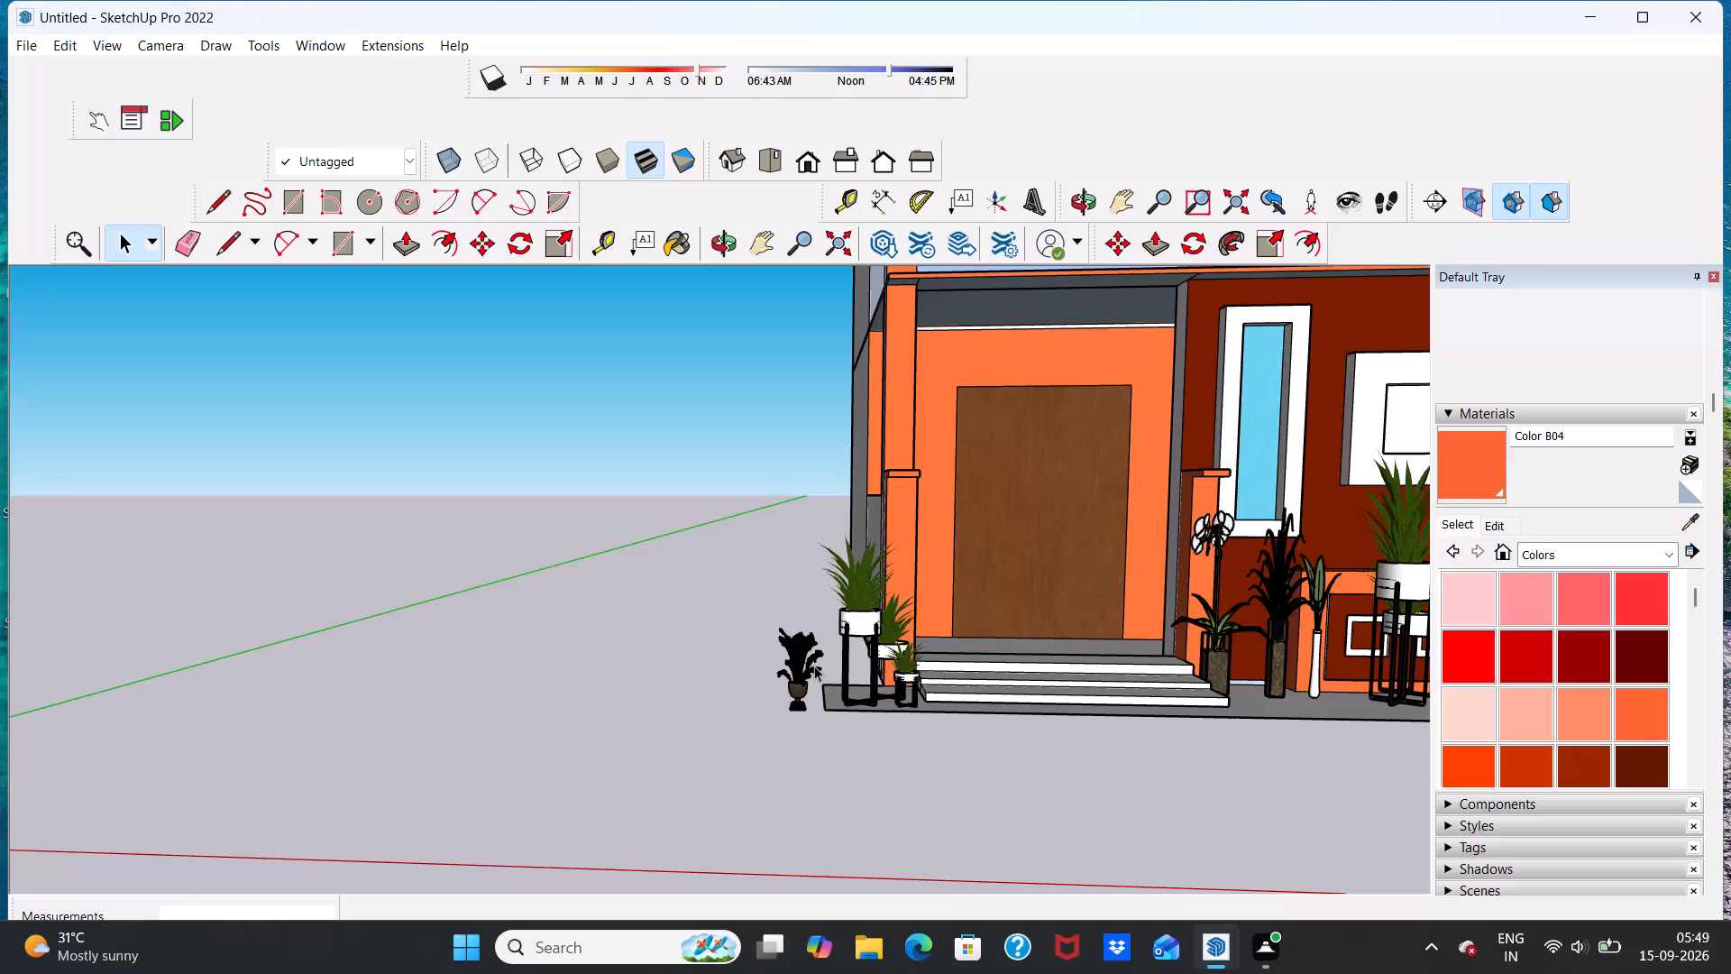
Scale the Decorative Plant beside the house taller, by about 0.24 in depth and 1.90 in height.
scroll(814, 666, up, 4)
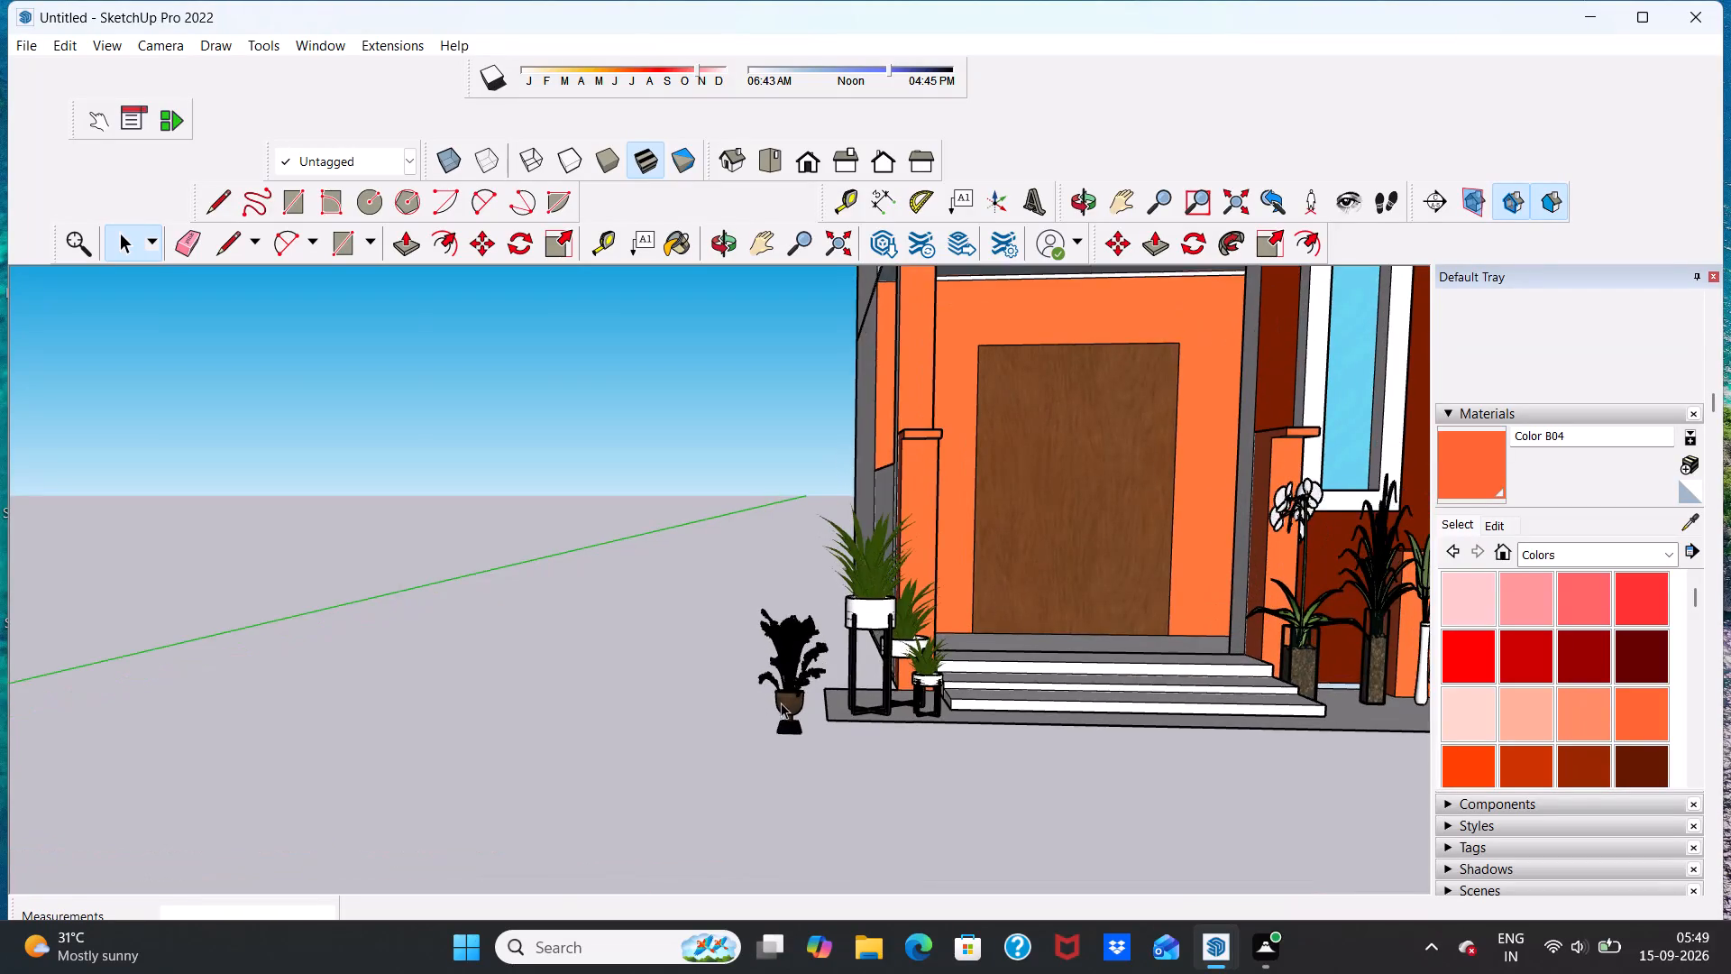
scroll(781, 703, down, 16)
scroll(914, 637, up, 6)
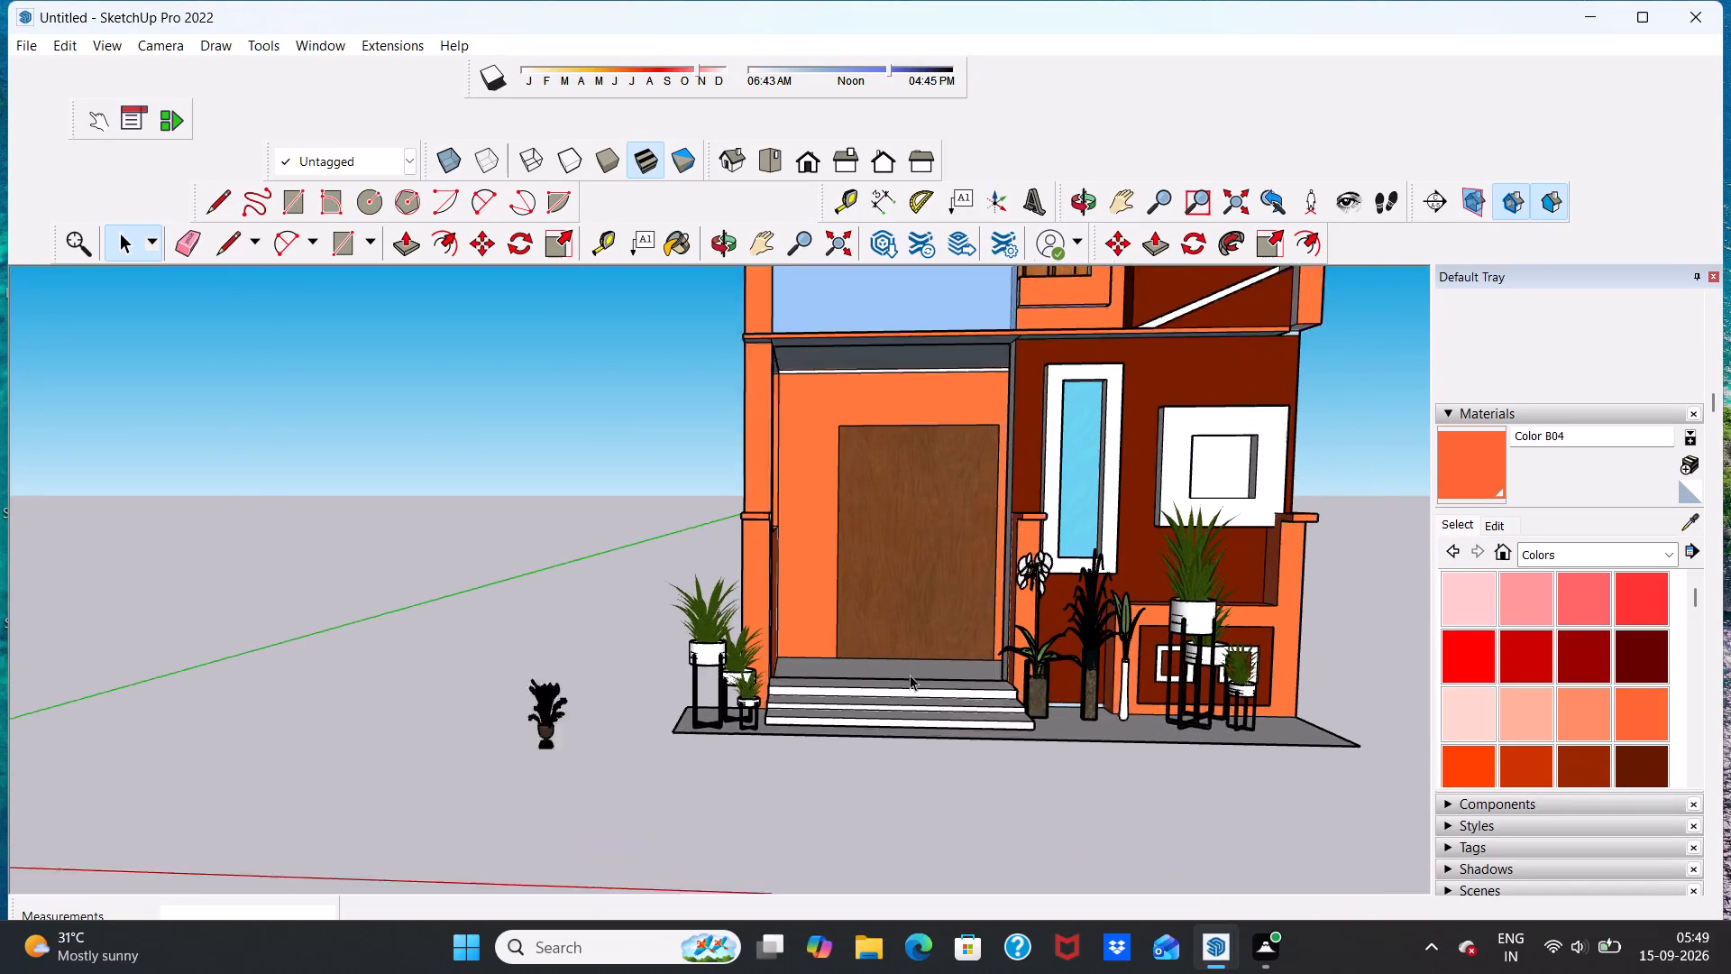
middle_drag(877, 675, 873, 717)
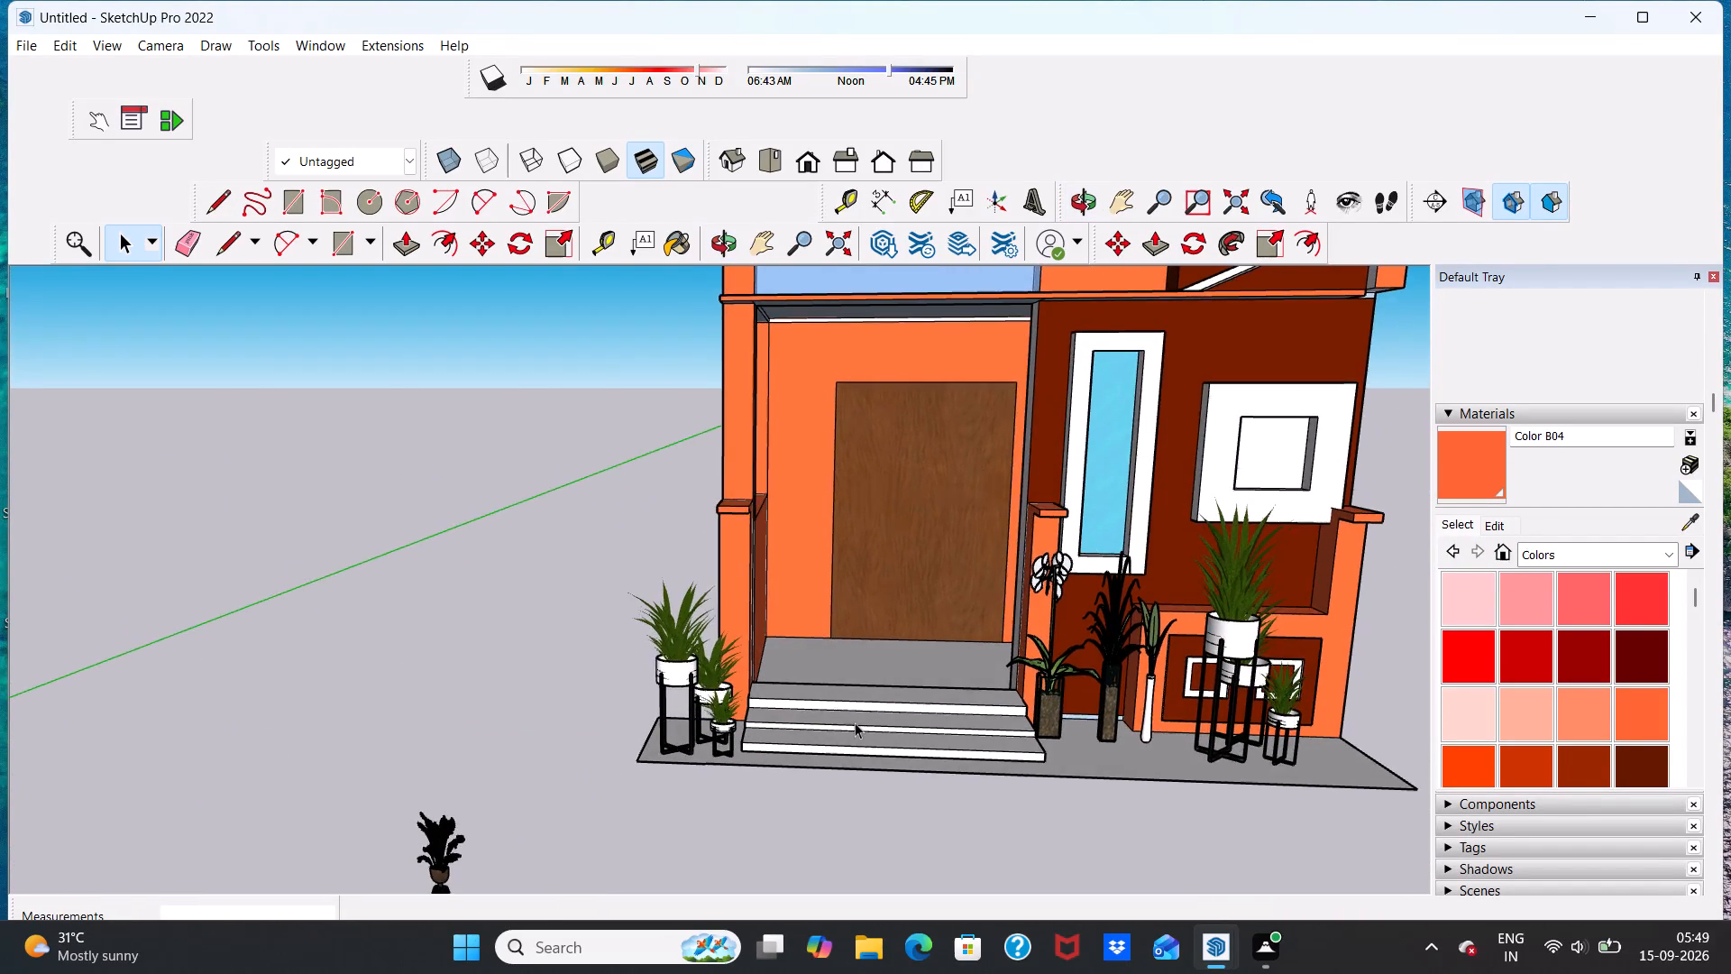
scroll(855, 722, down, 6)
scroll(627, 859, up, 5)
click(719, 741)
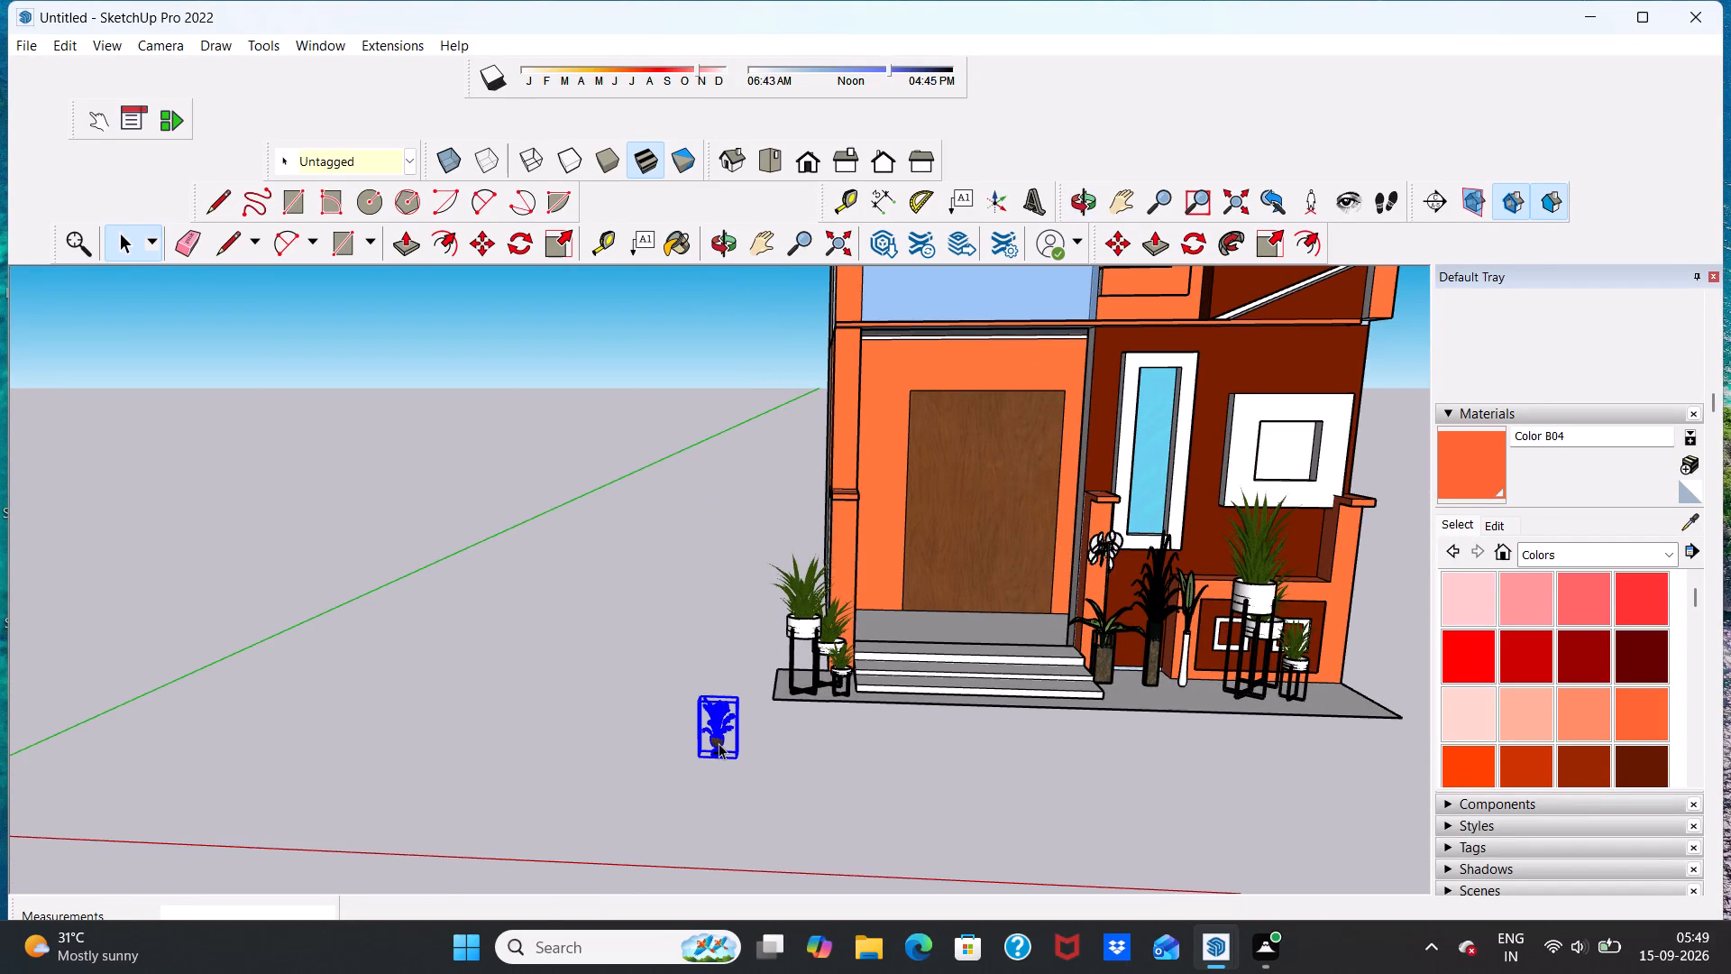
click(1264, 253)
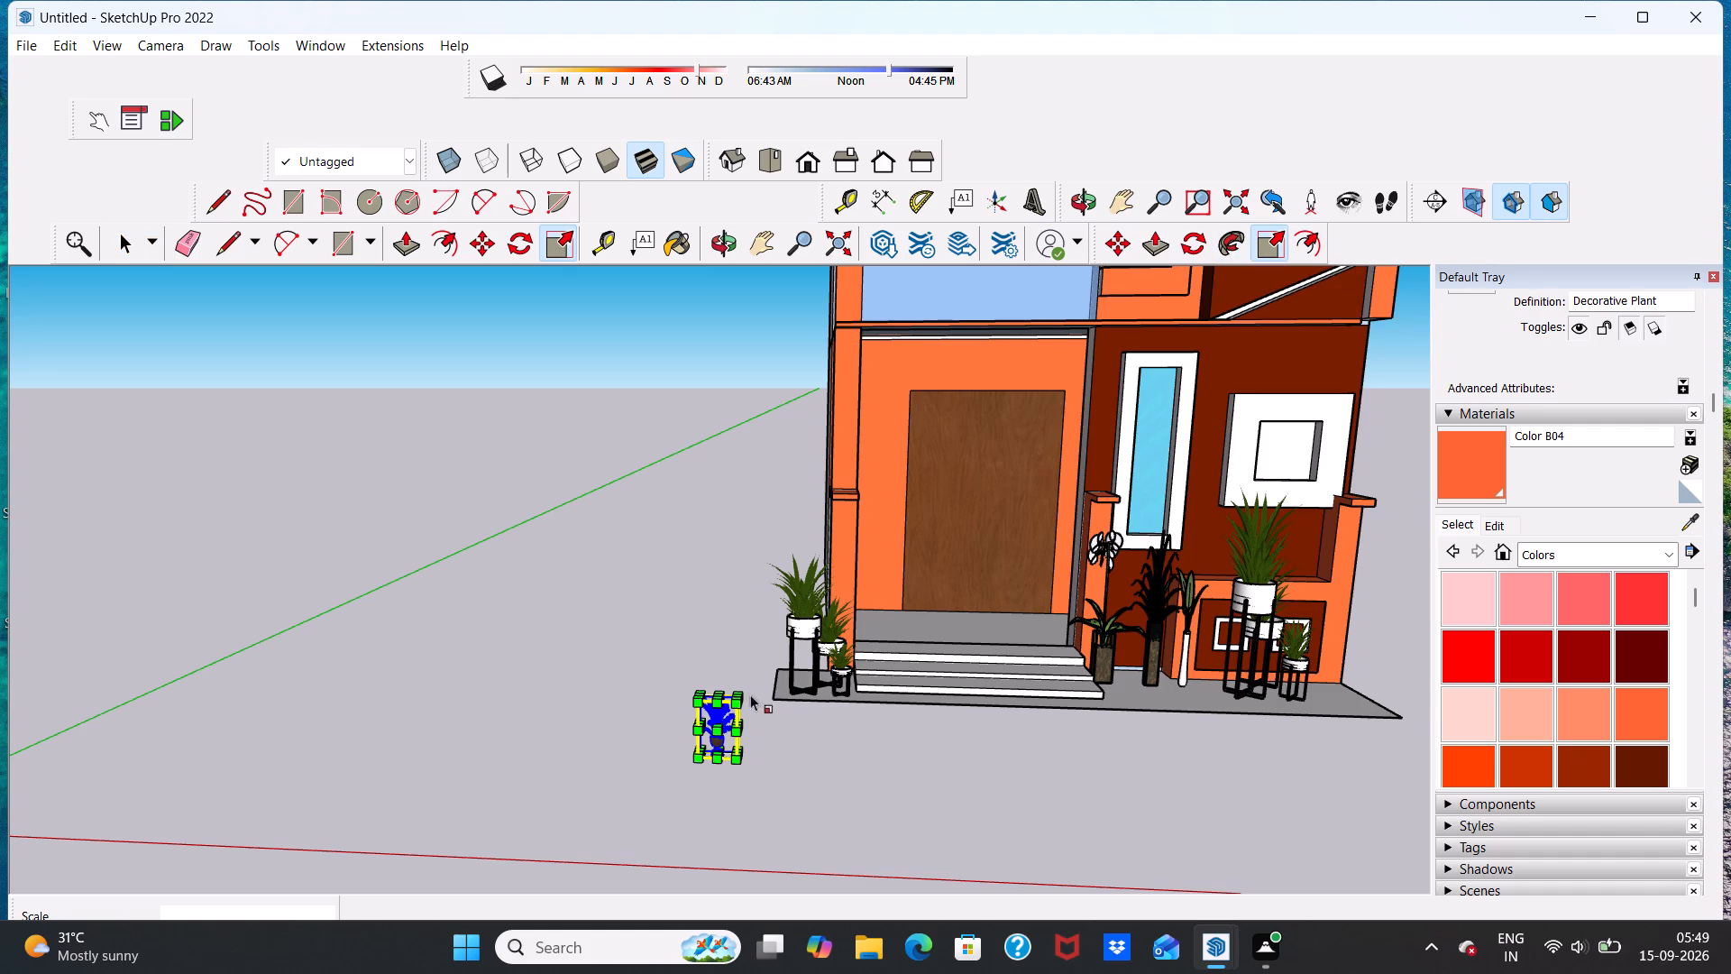
scroll(743, 687, up, 3)
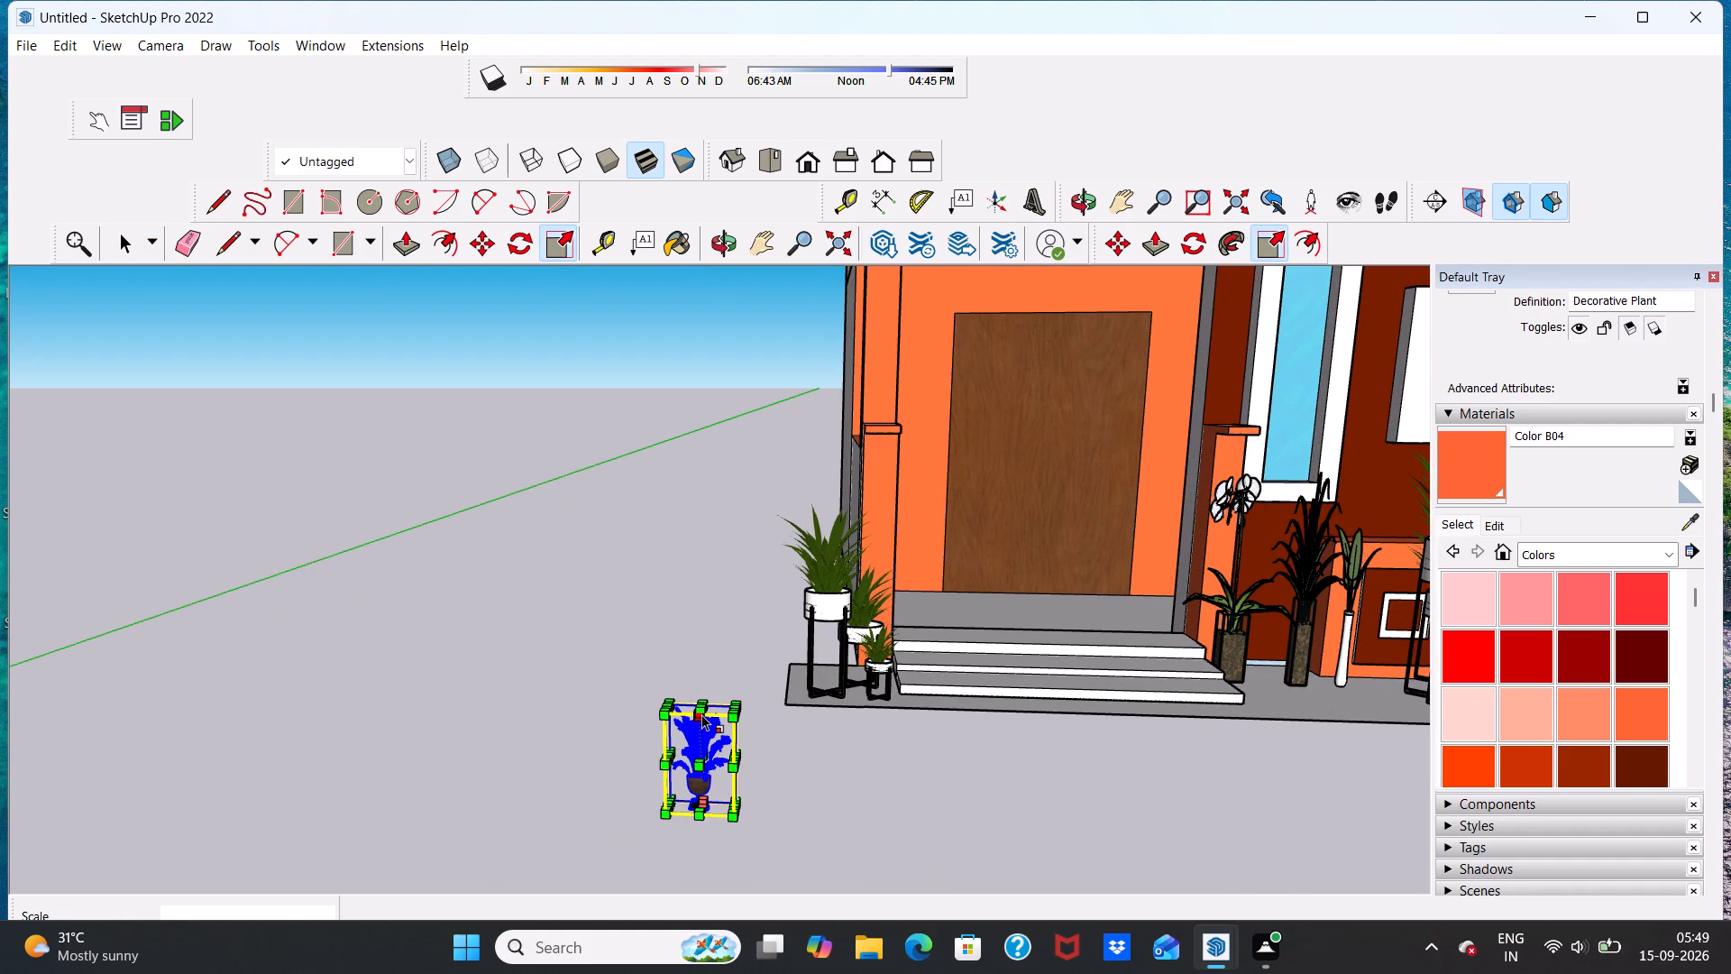
click(701, 714)
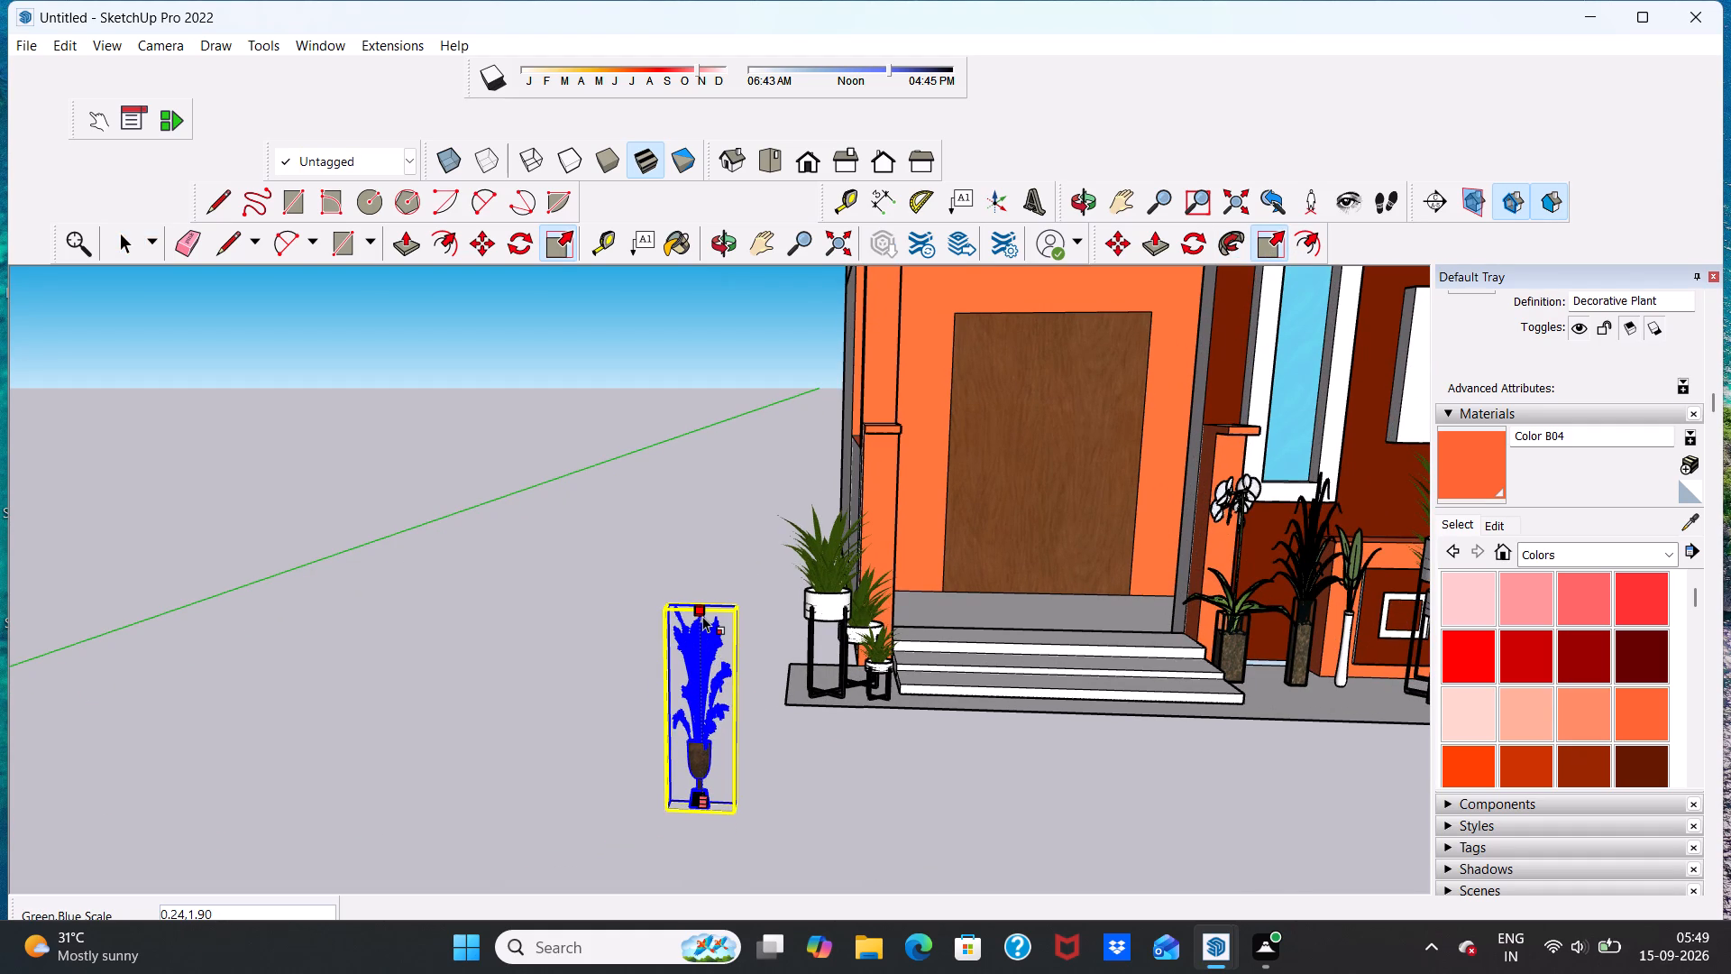
click(702, 611)
Widen the Decorative Plant in two passes, first by about 1.20 in width and -2.23 in depth, and deselect it.
click(733, 708)
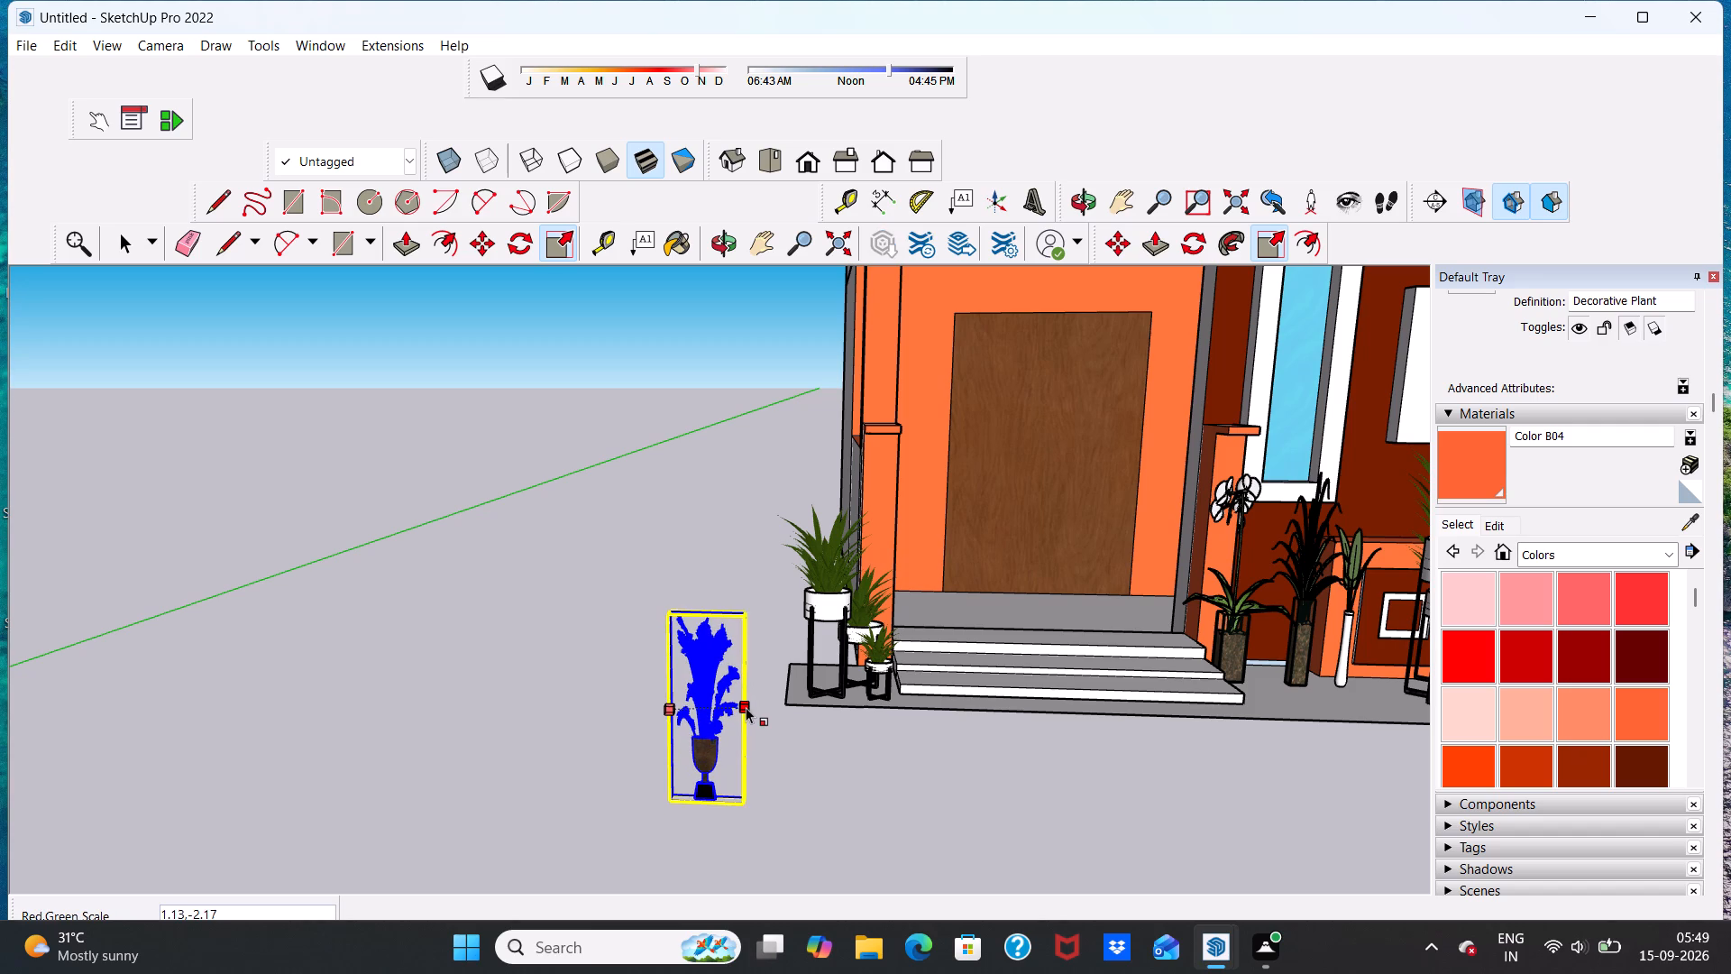
click(749, 707)
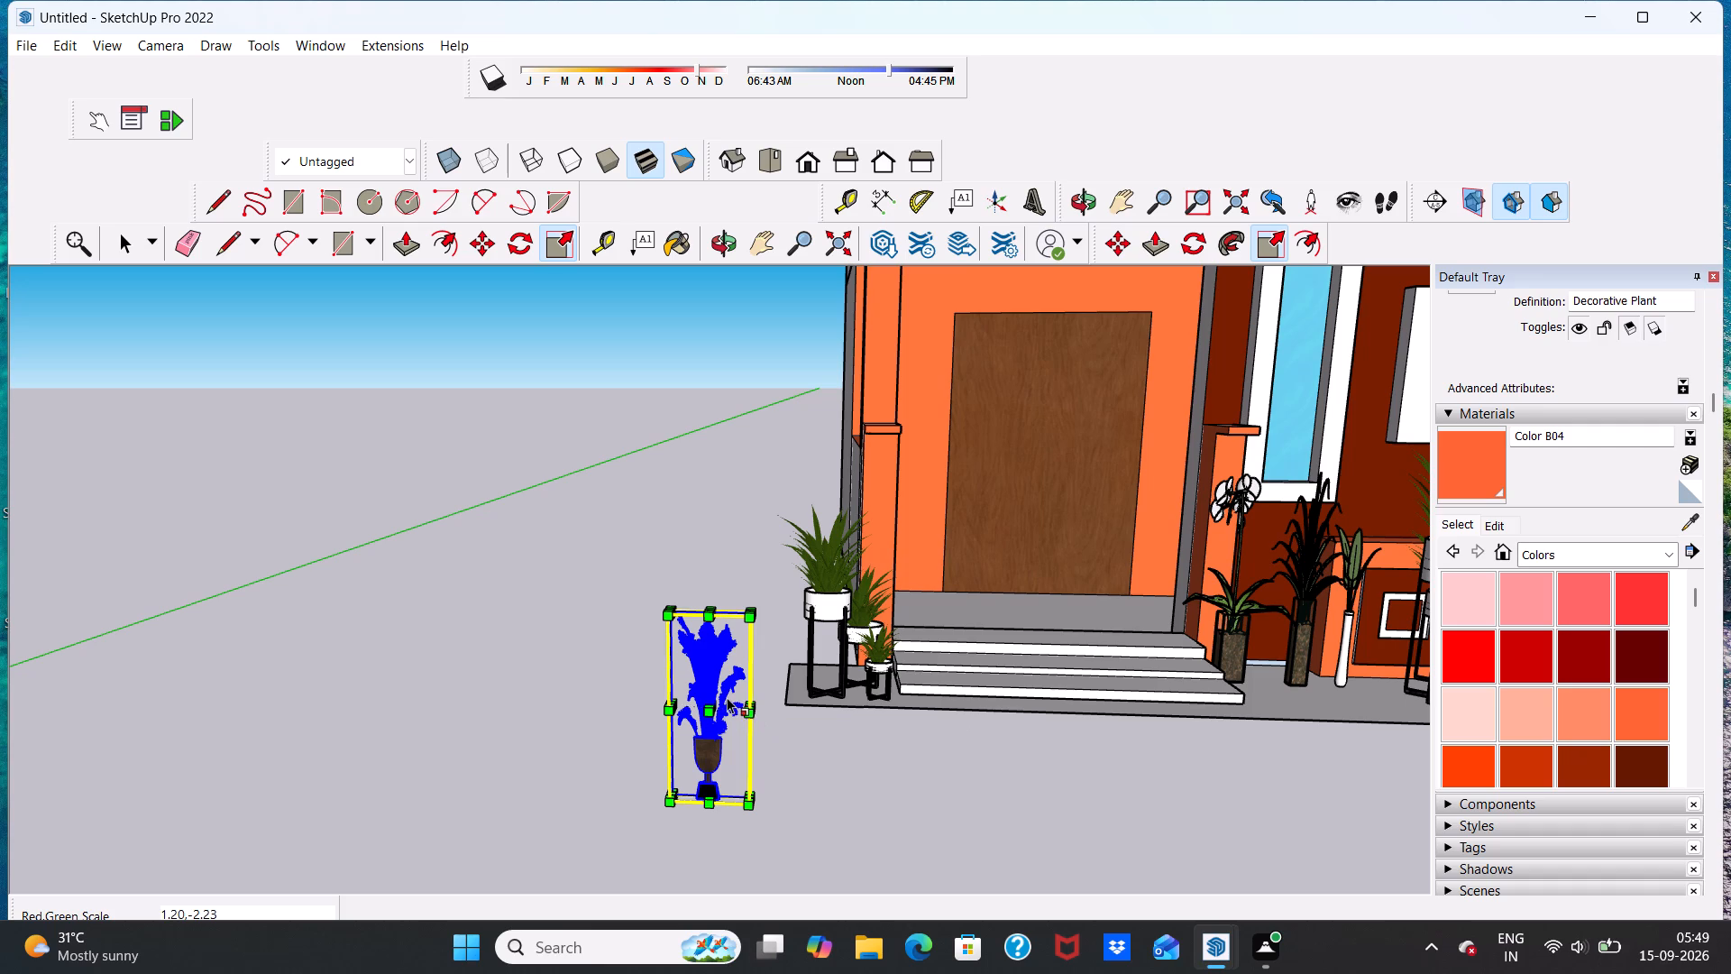
click(746, 710)
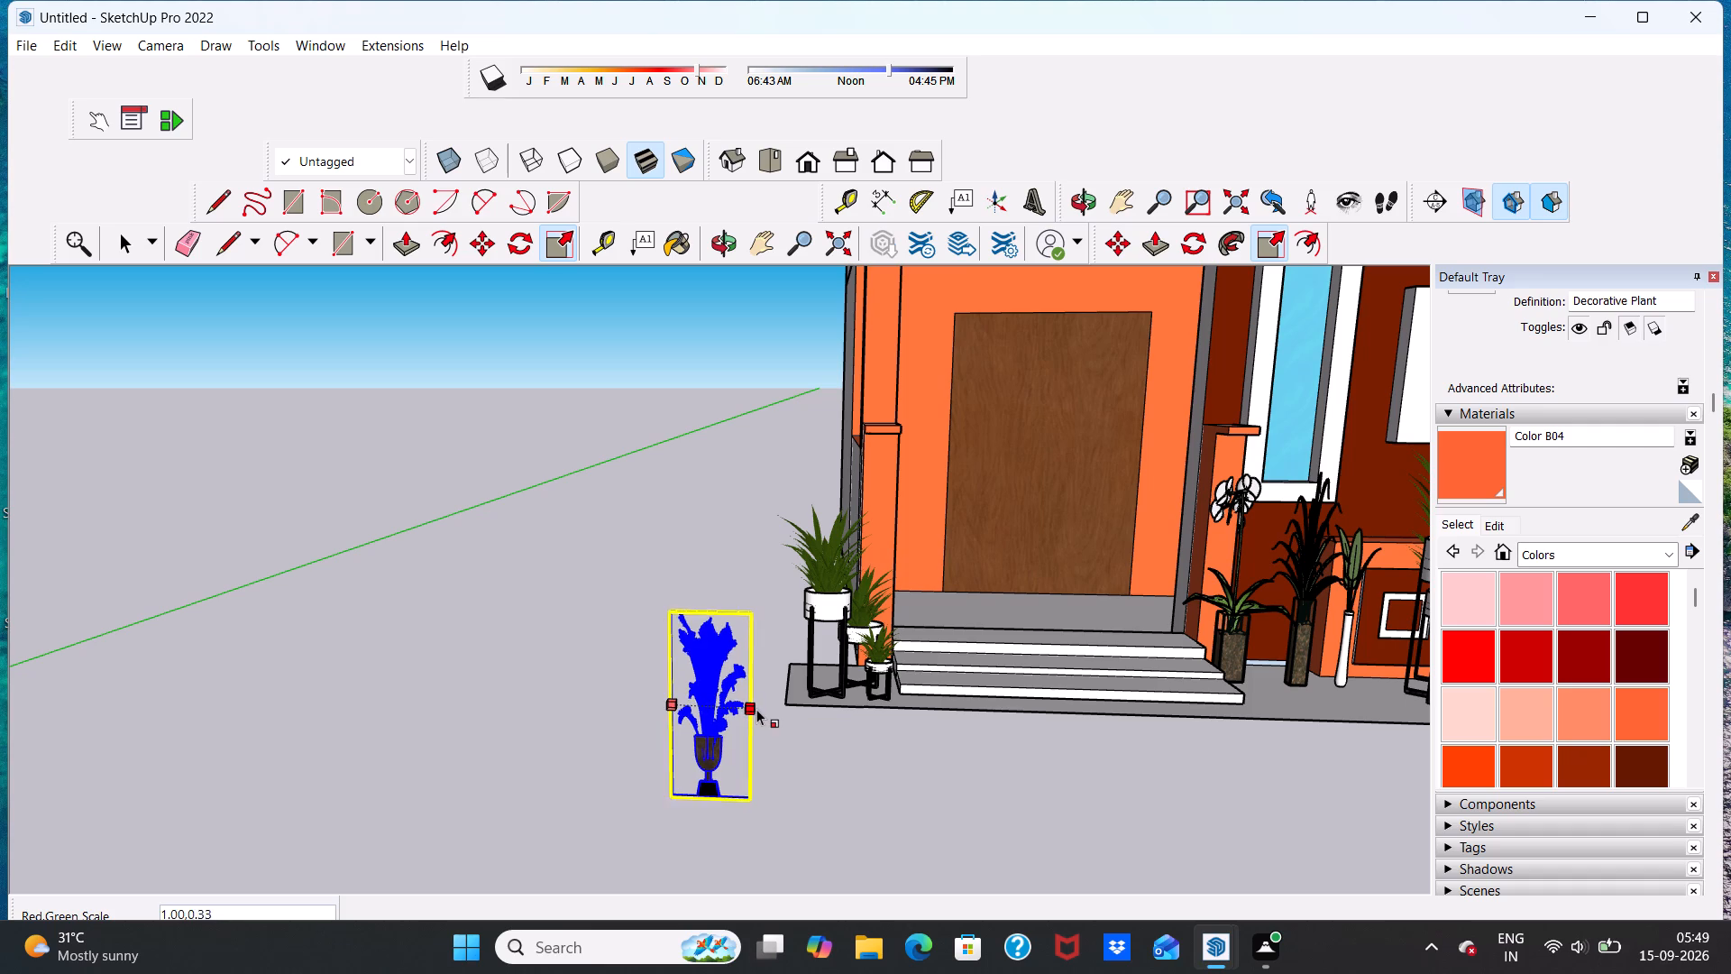
click(764, 702)
key(space)
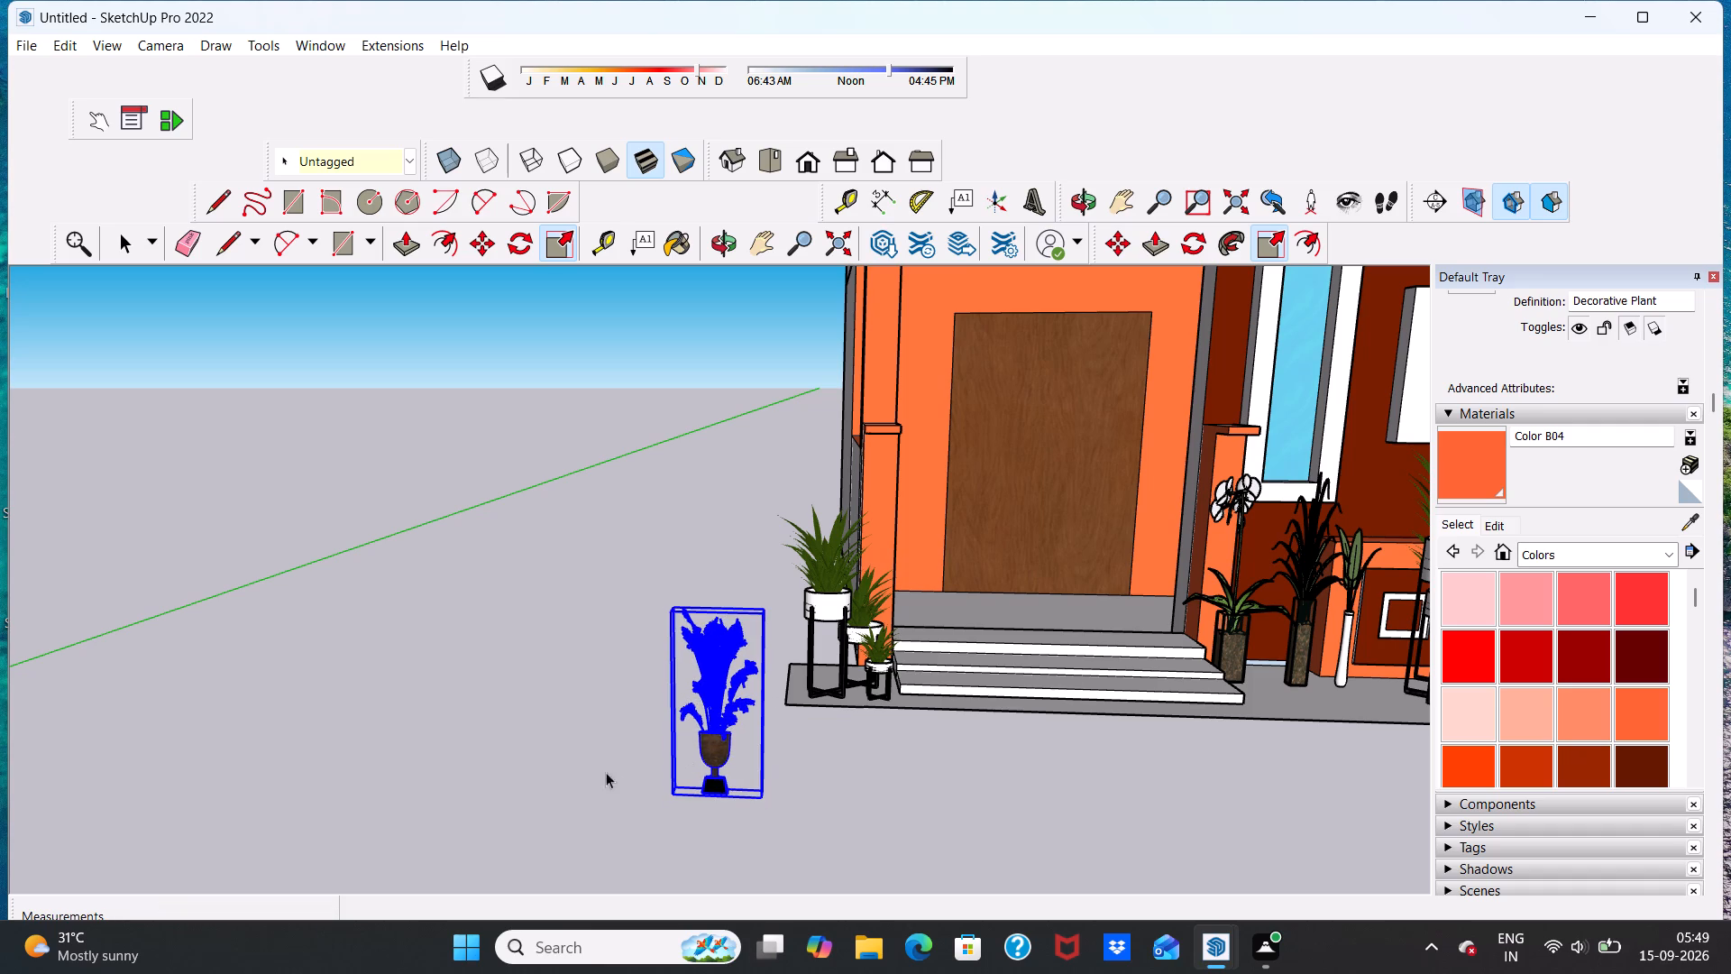
click(550, 754)
Move the Decorative Plant about 18' 9" from the open ground onto the porch floor, into the corner beside the wooden door.
middle_drag(789, 782, 781, 780)
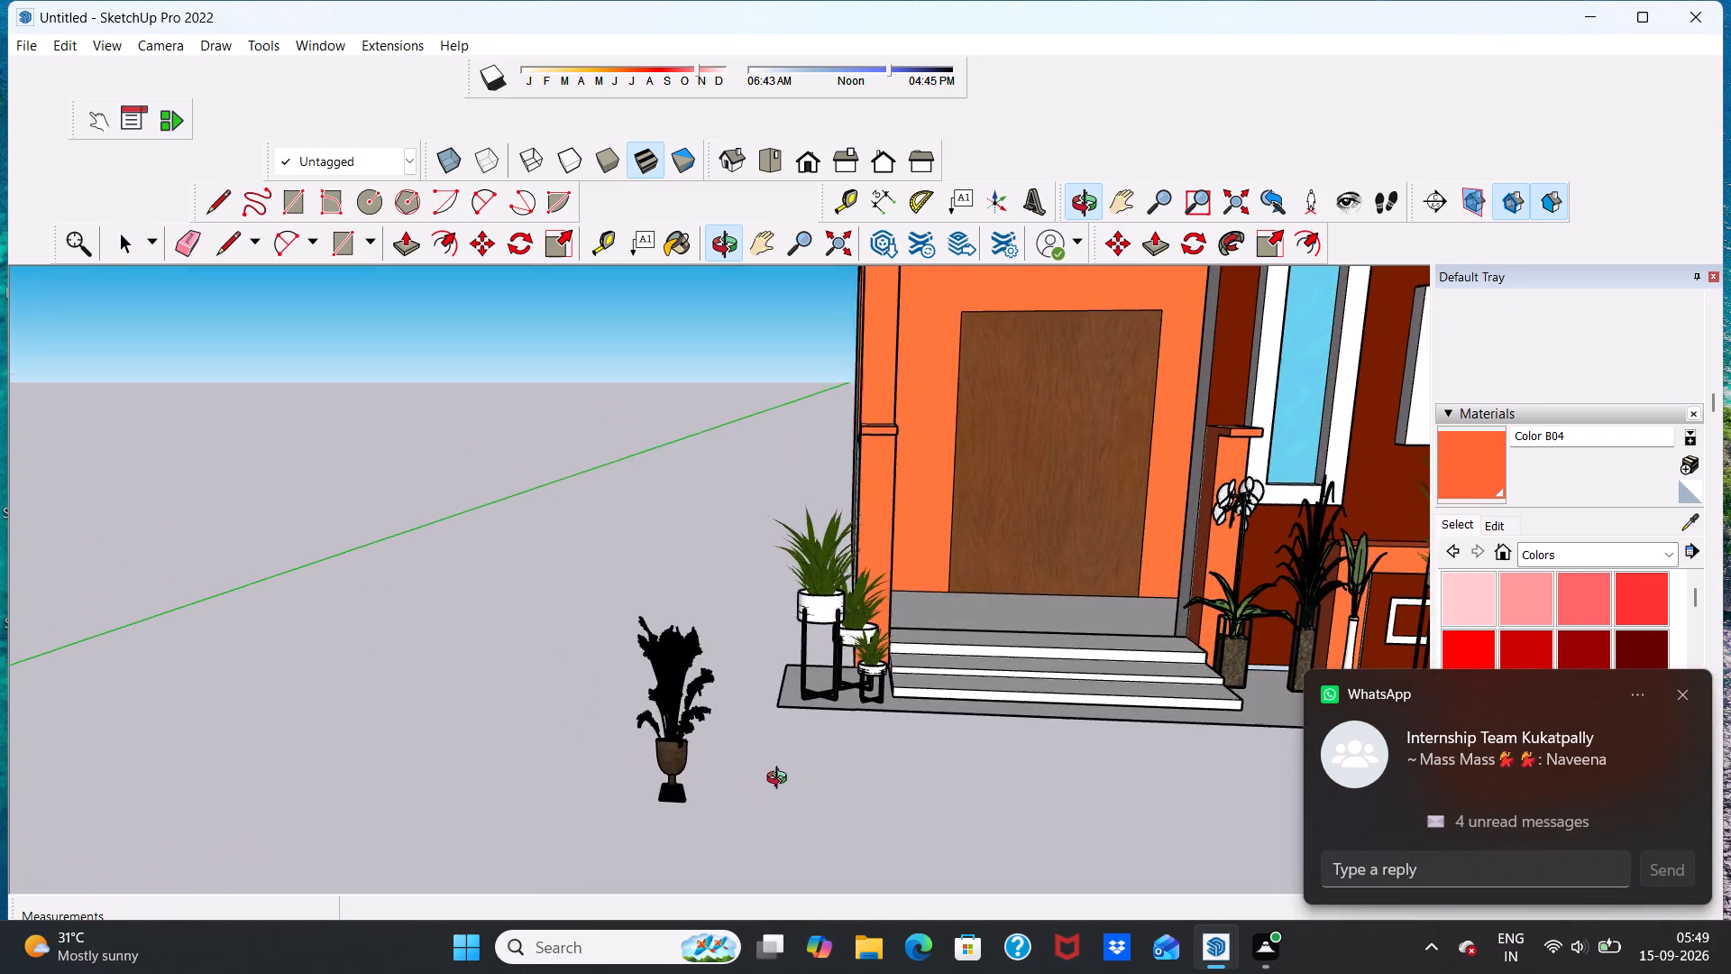
middle_drag(781, 780, 781, 778)
scroll(783, 750, down, 7)
scroll(914, 774, up, 4)
scroll(909, 757, down, 5)
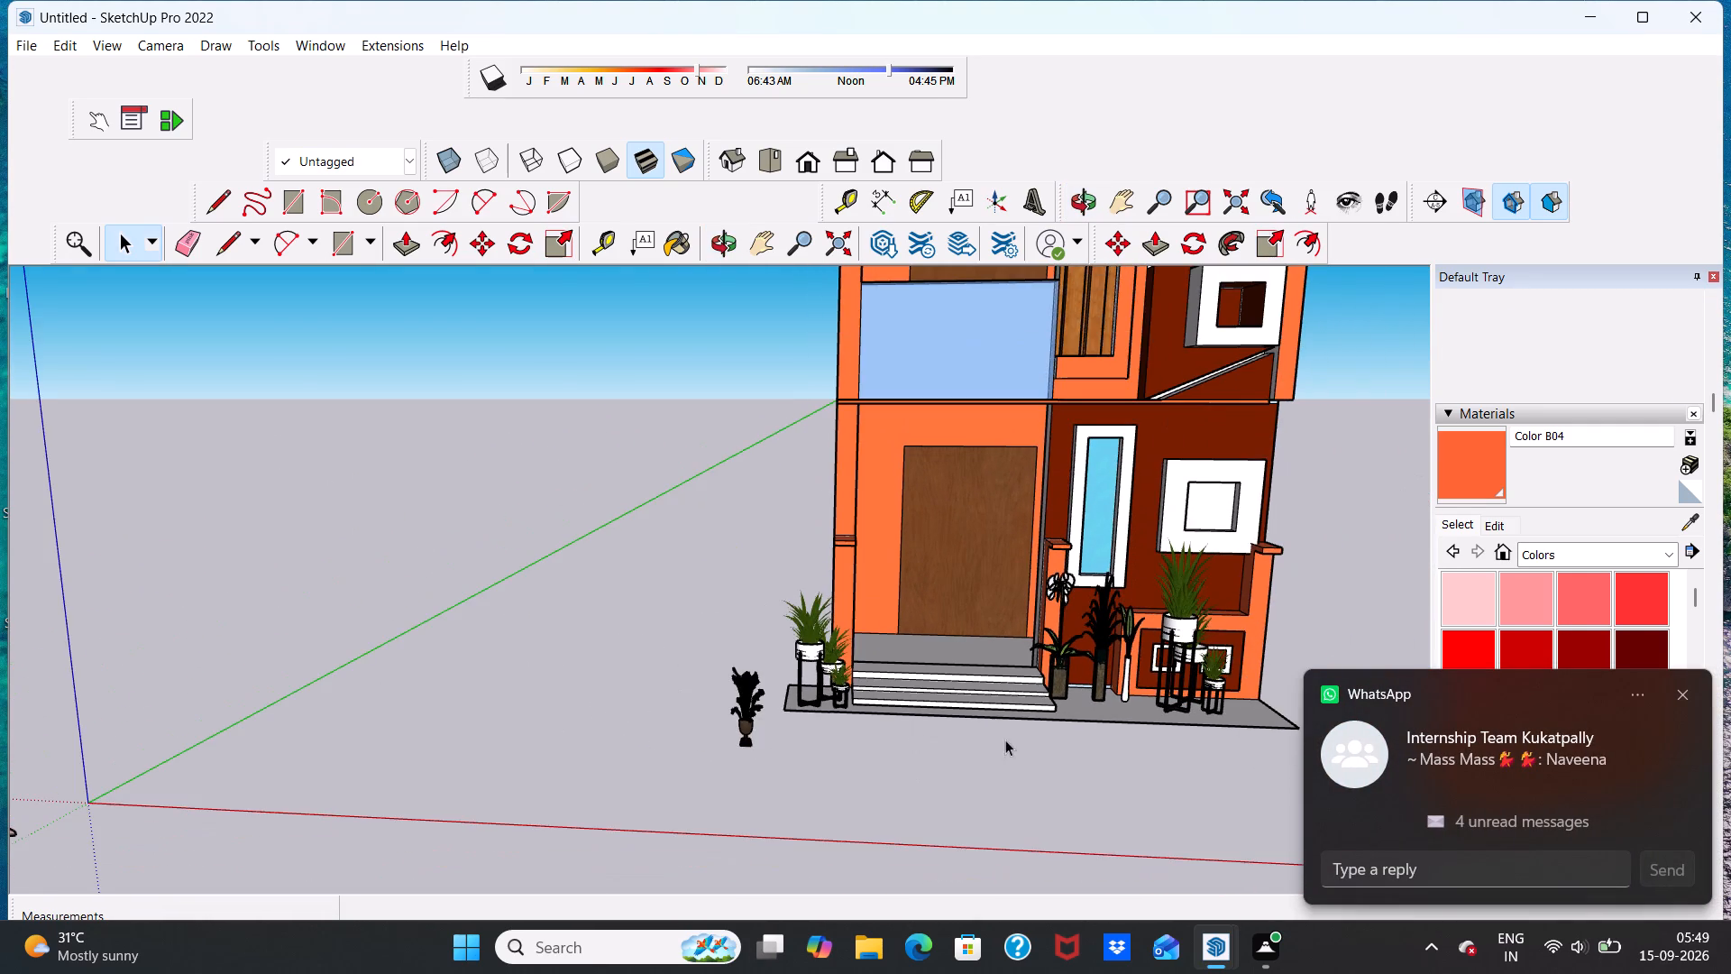
middle_drag(1012, 740, 957, 785)
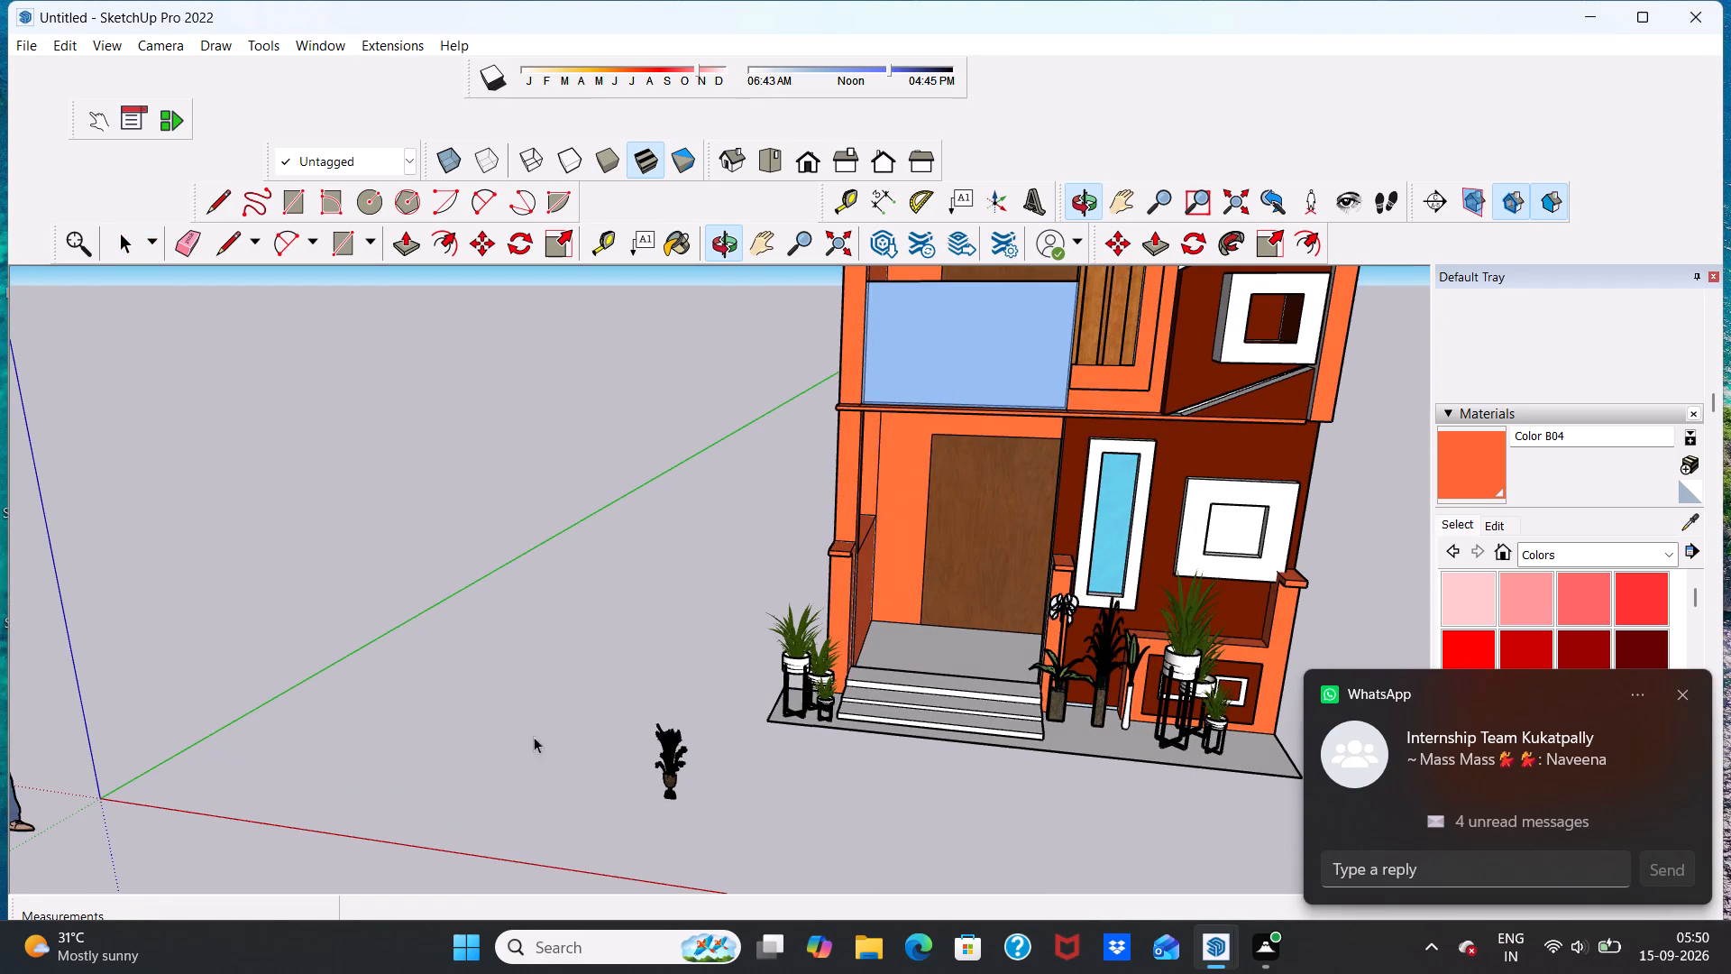
click(661, 784)
click(667, 784)
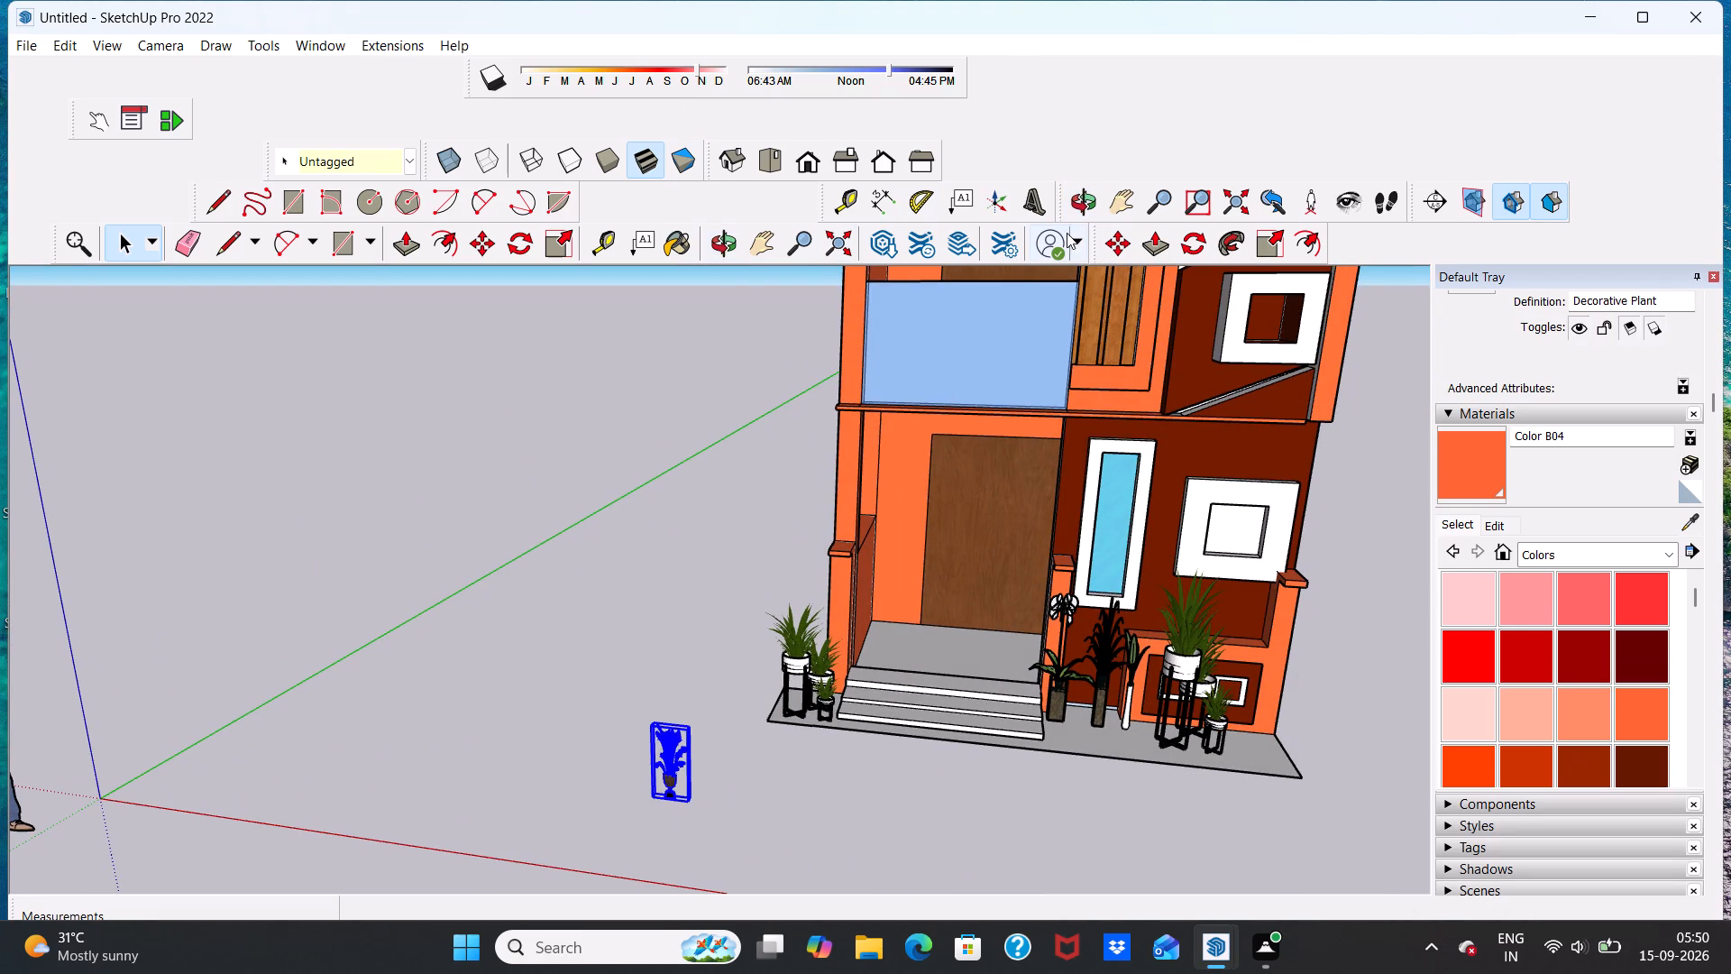
click(1121, 244)
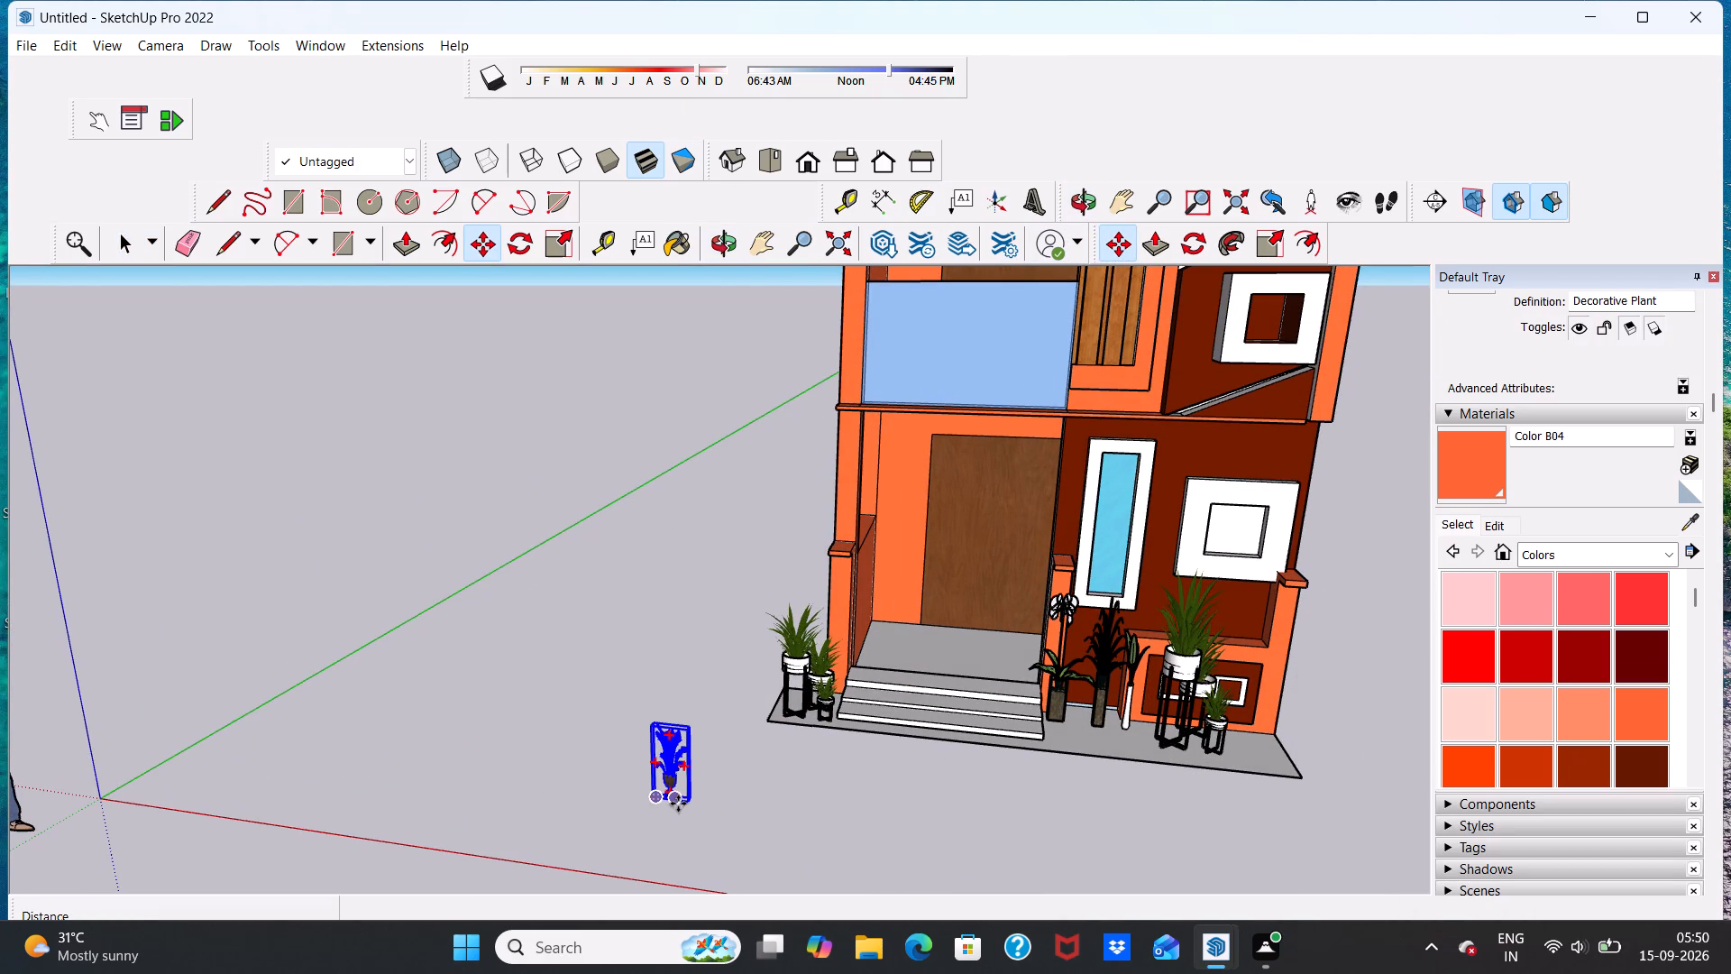
click(687, 800)
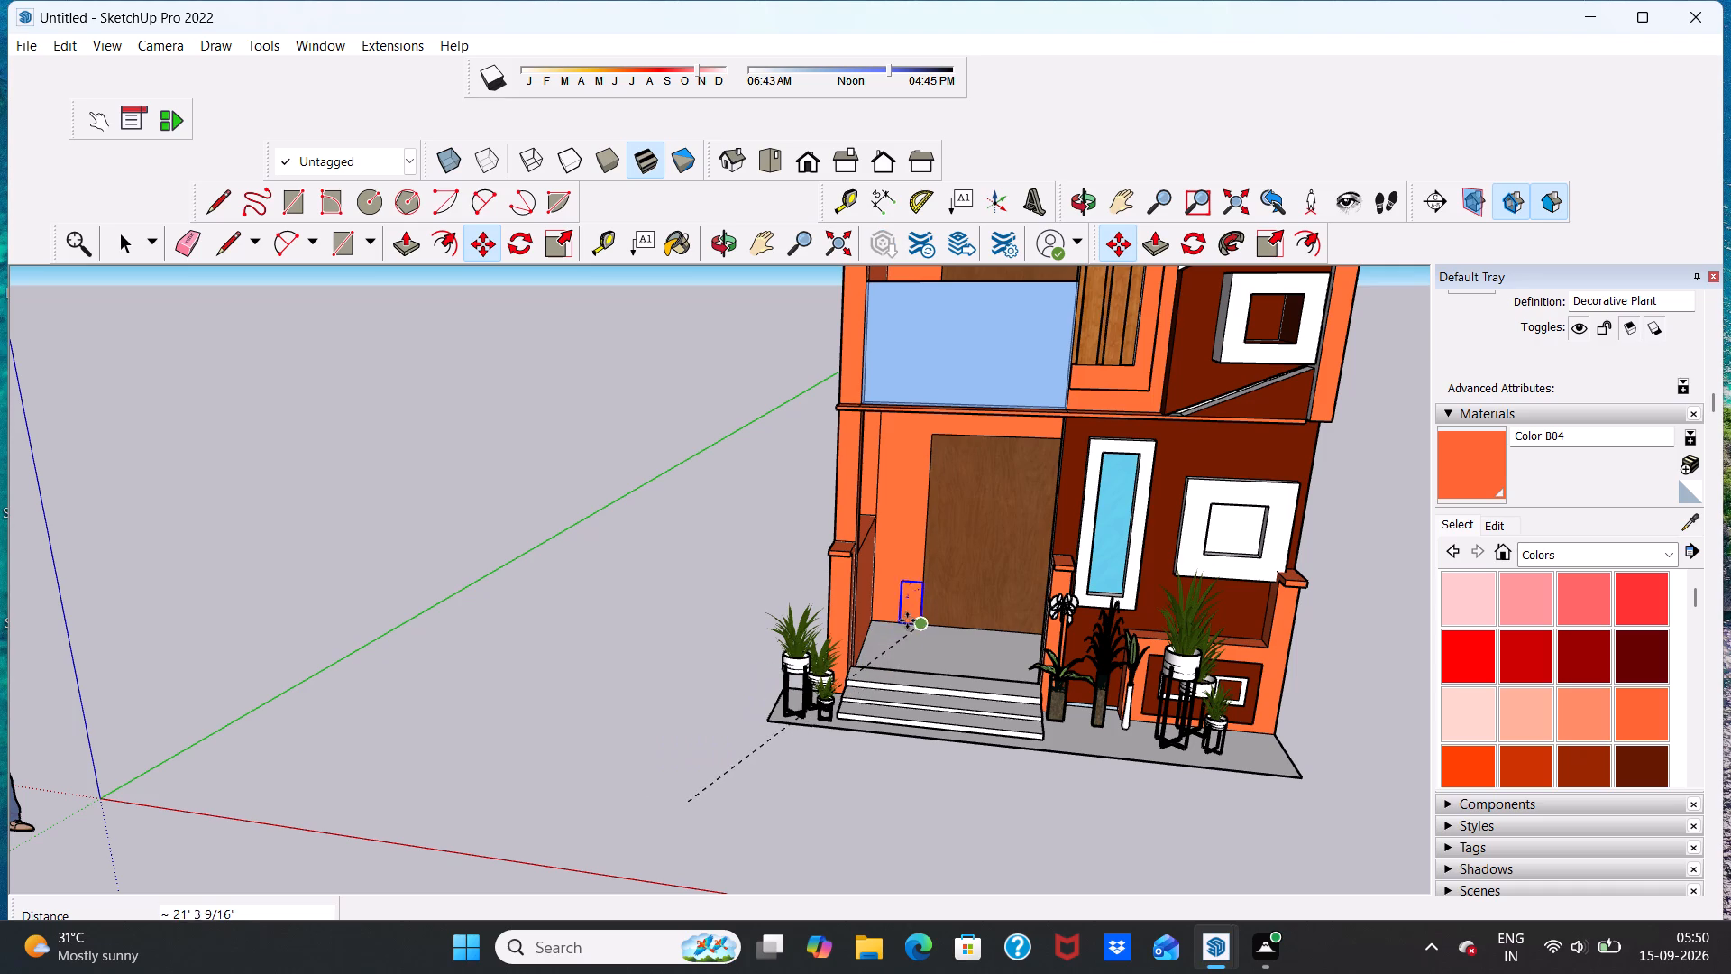
scroll(913, 619, up, 8)
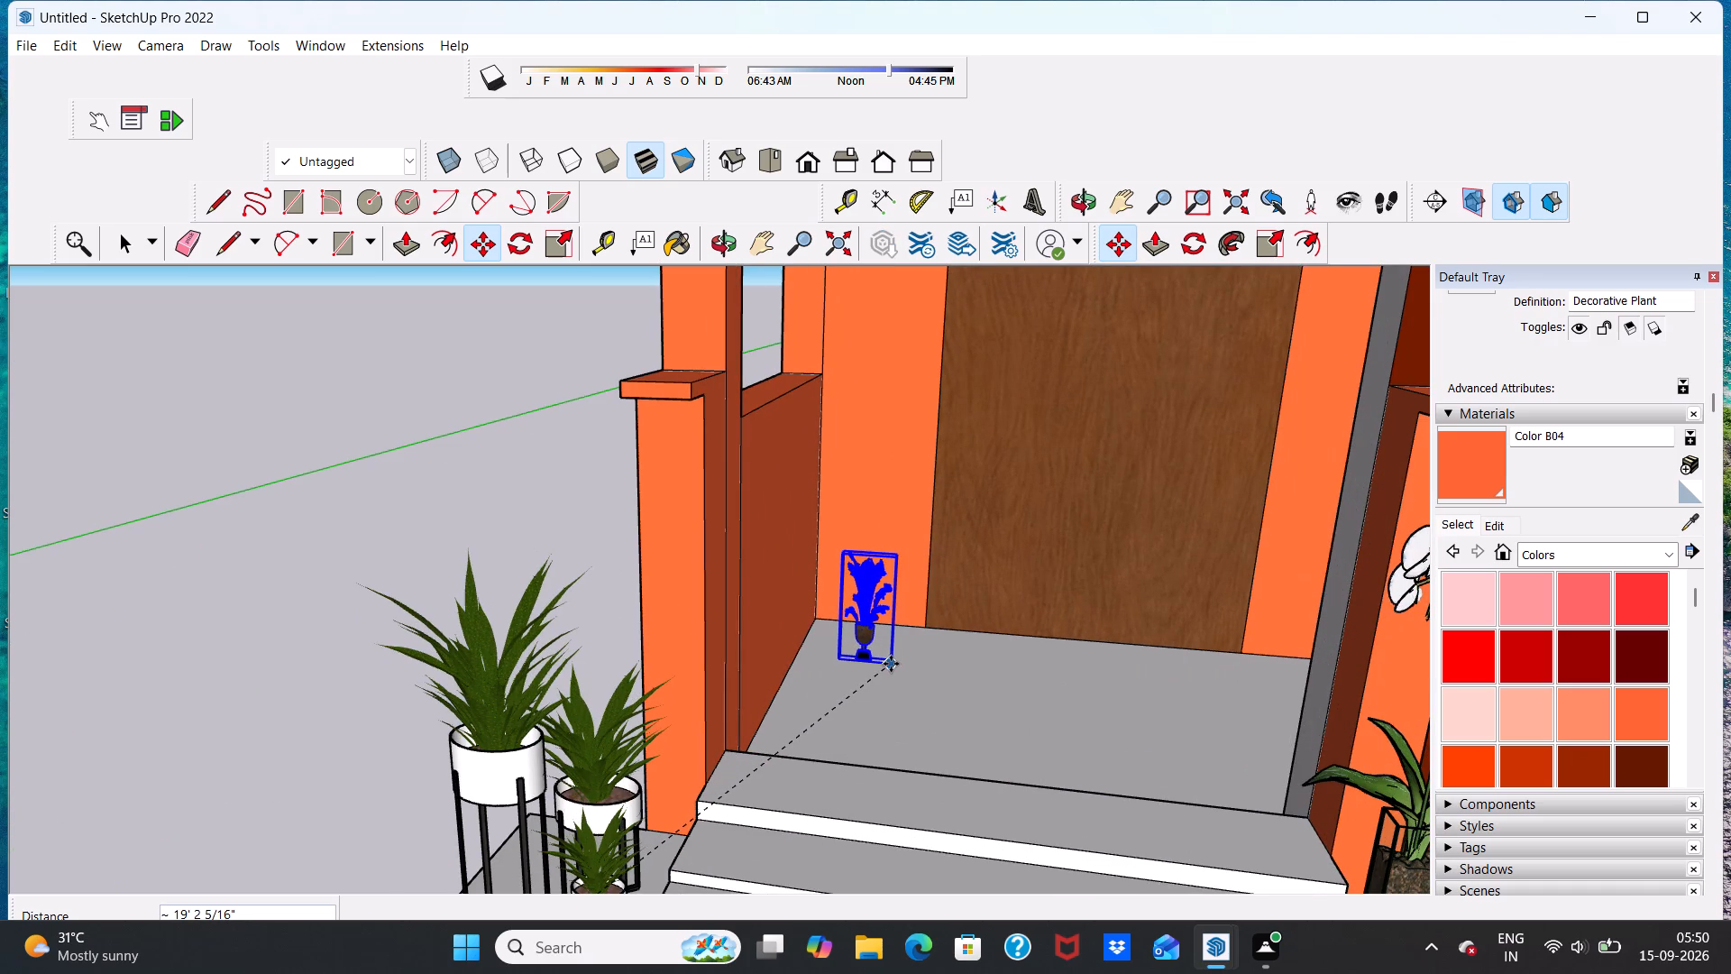
scroll(891, 664, up, 4)
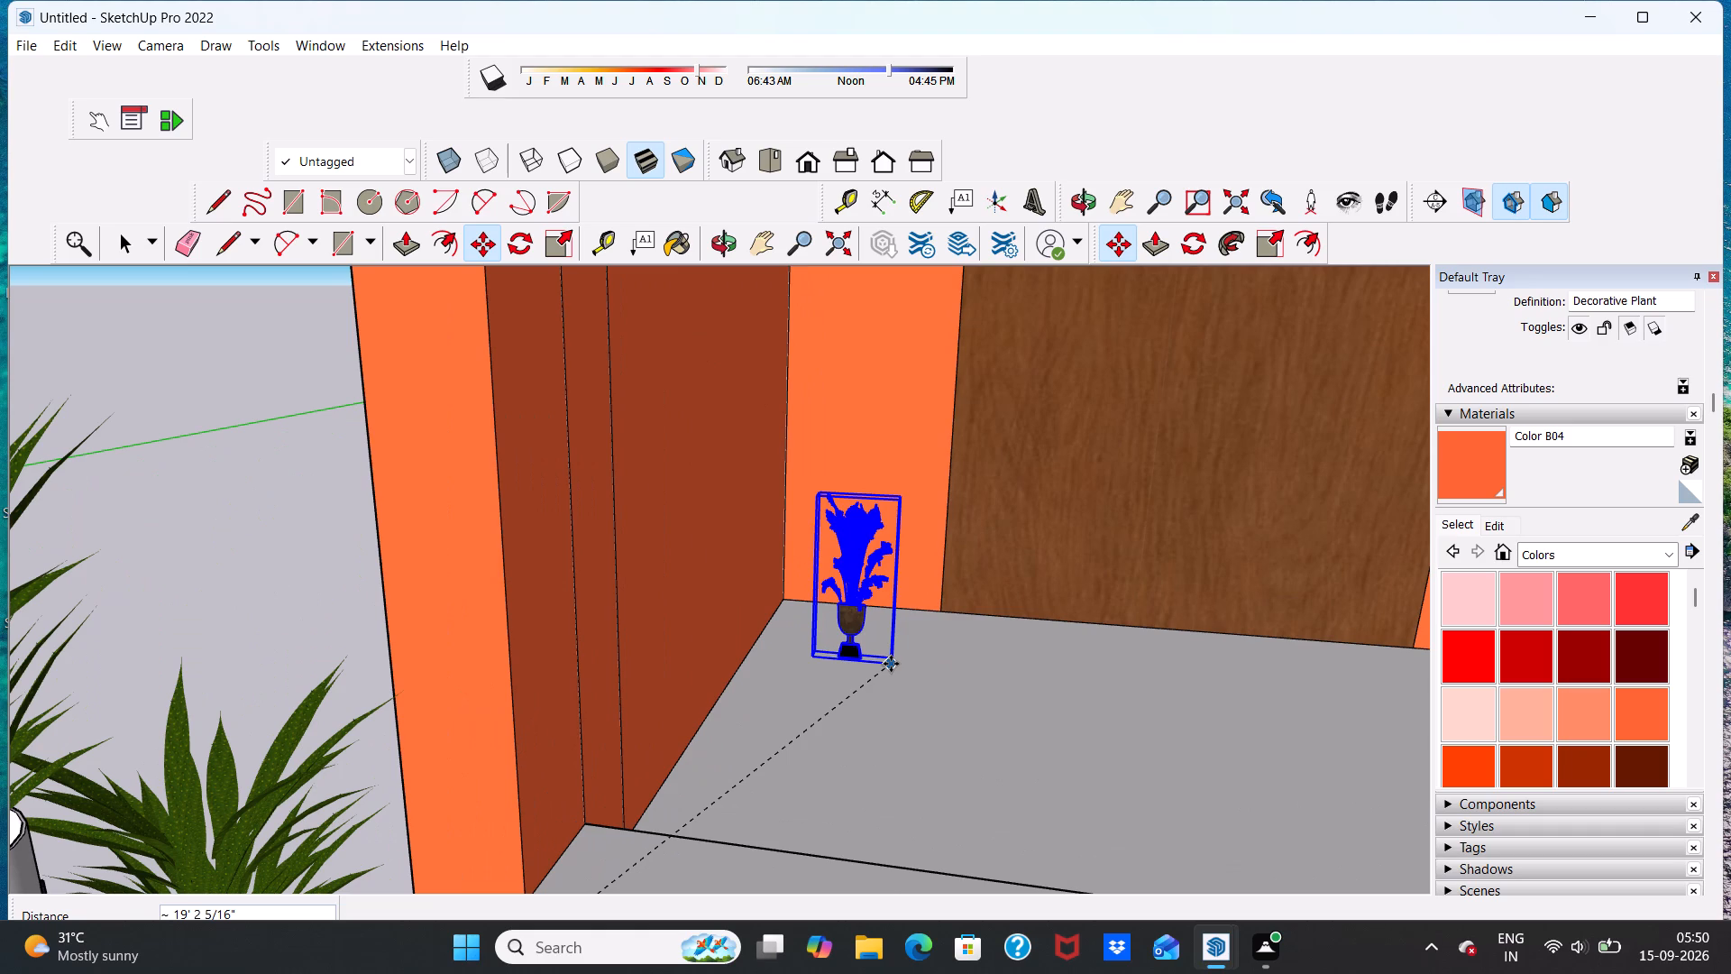
scroll(902, 667, up, 2)
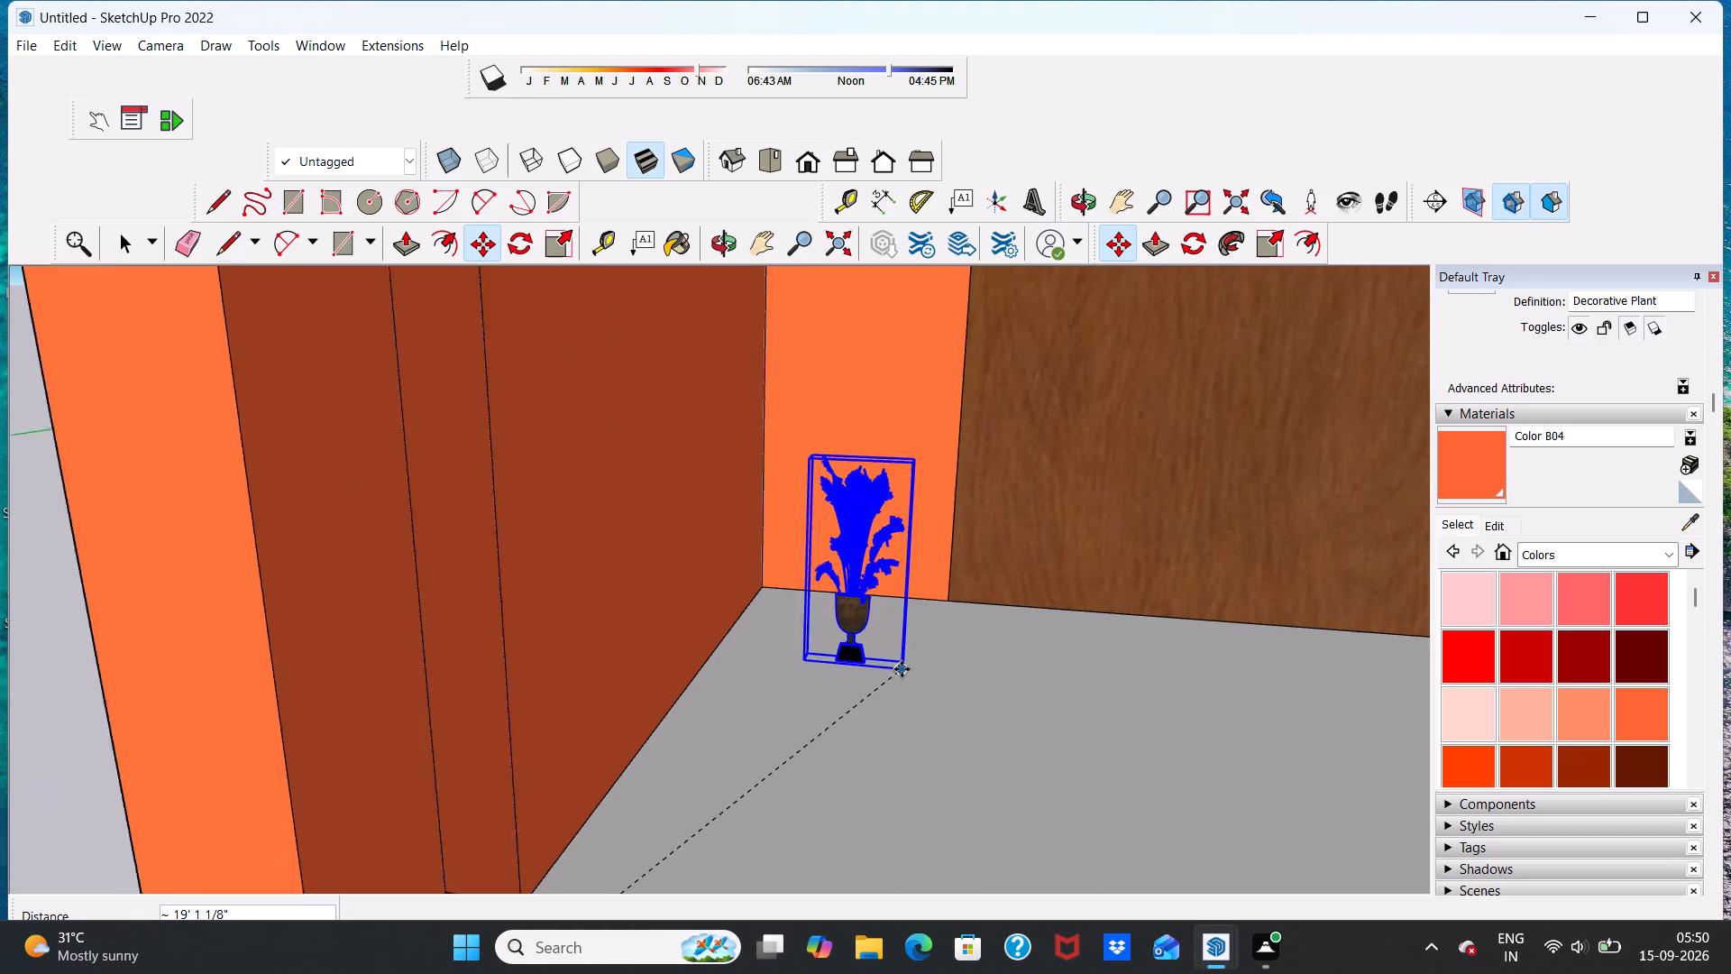
scroll(902, 669, up, 2)
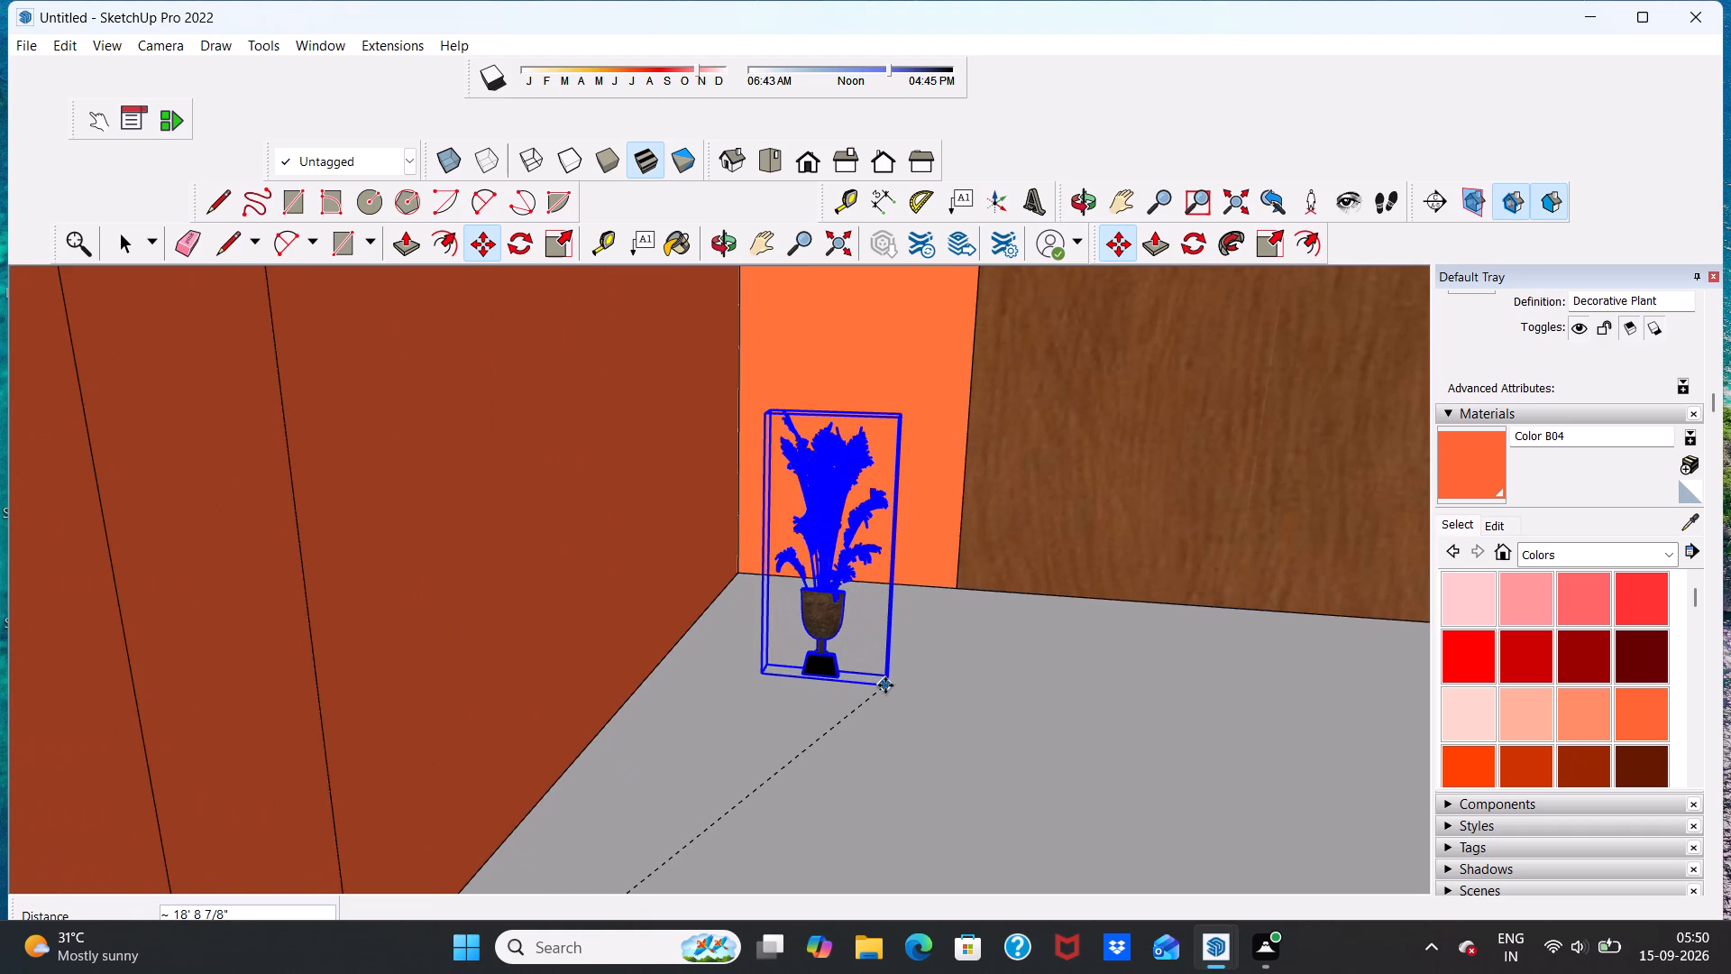
scroll(875, 680, up, 5)
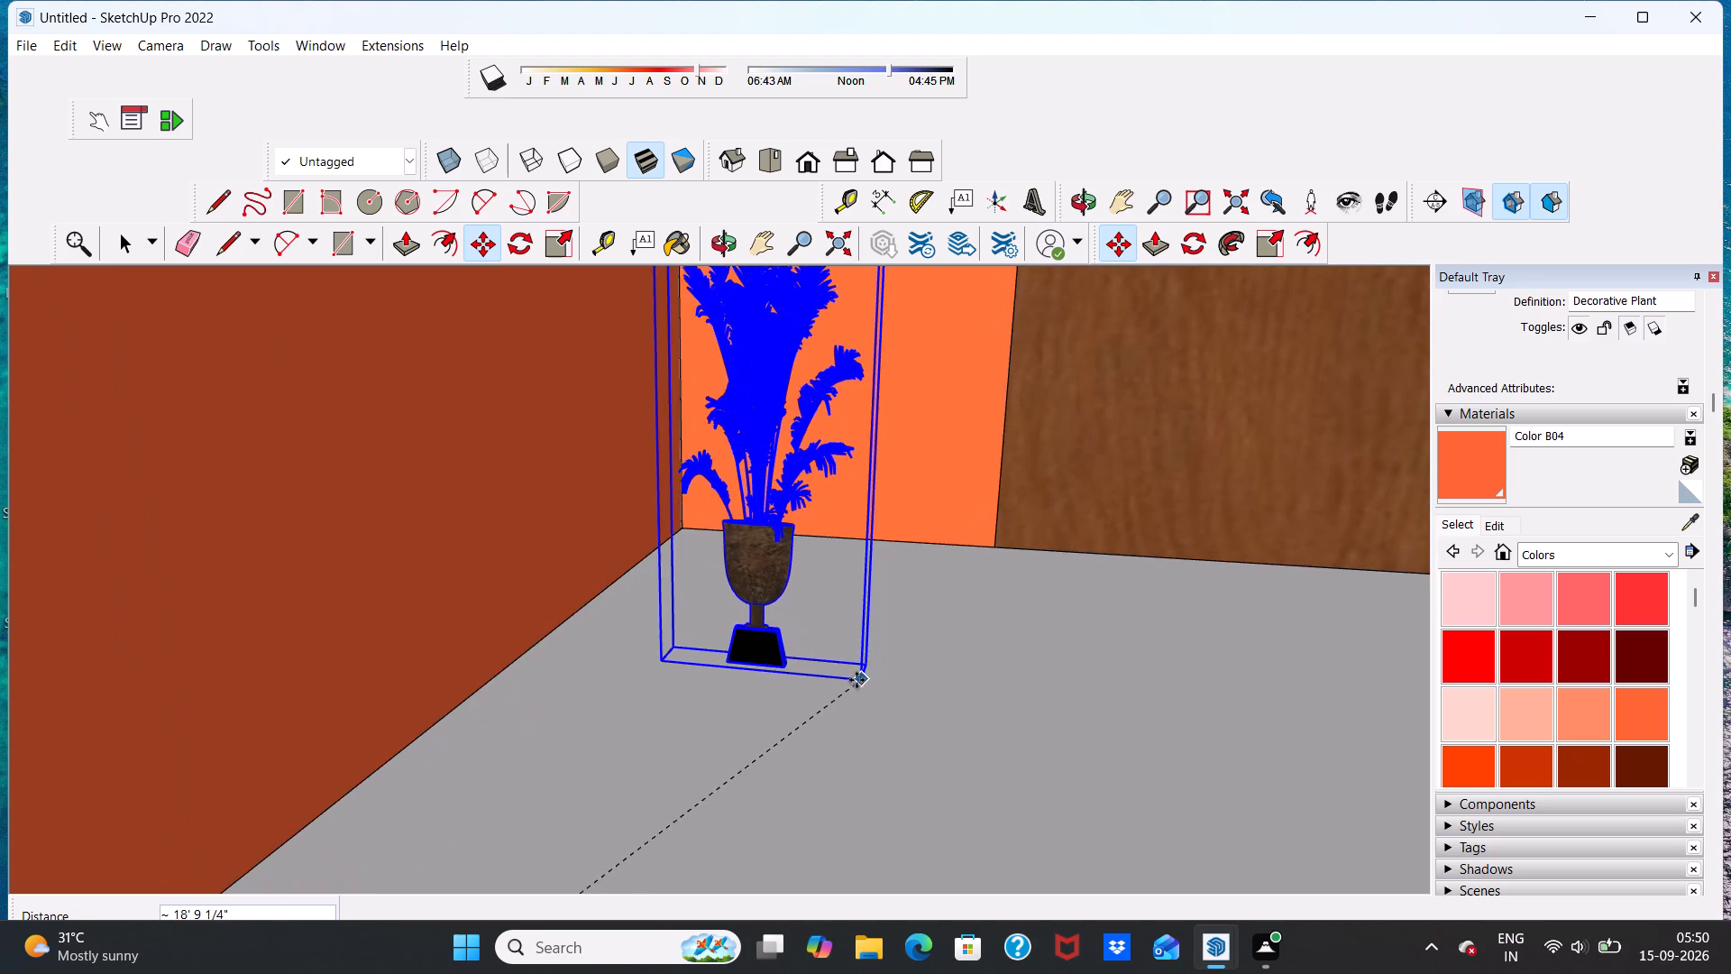
click(852, 684)
Scale the Decorative Plant on the porch by about 3.42 in depth, keeping its height factor at 1.00.
scroll(860, 691, down, 12)
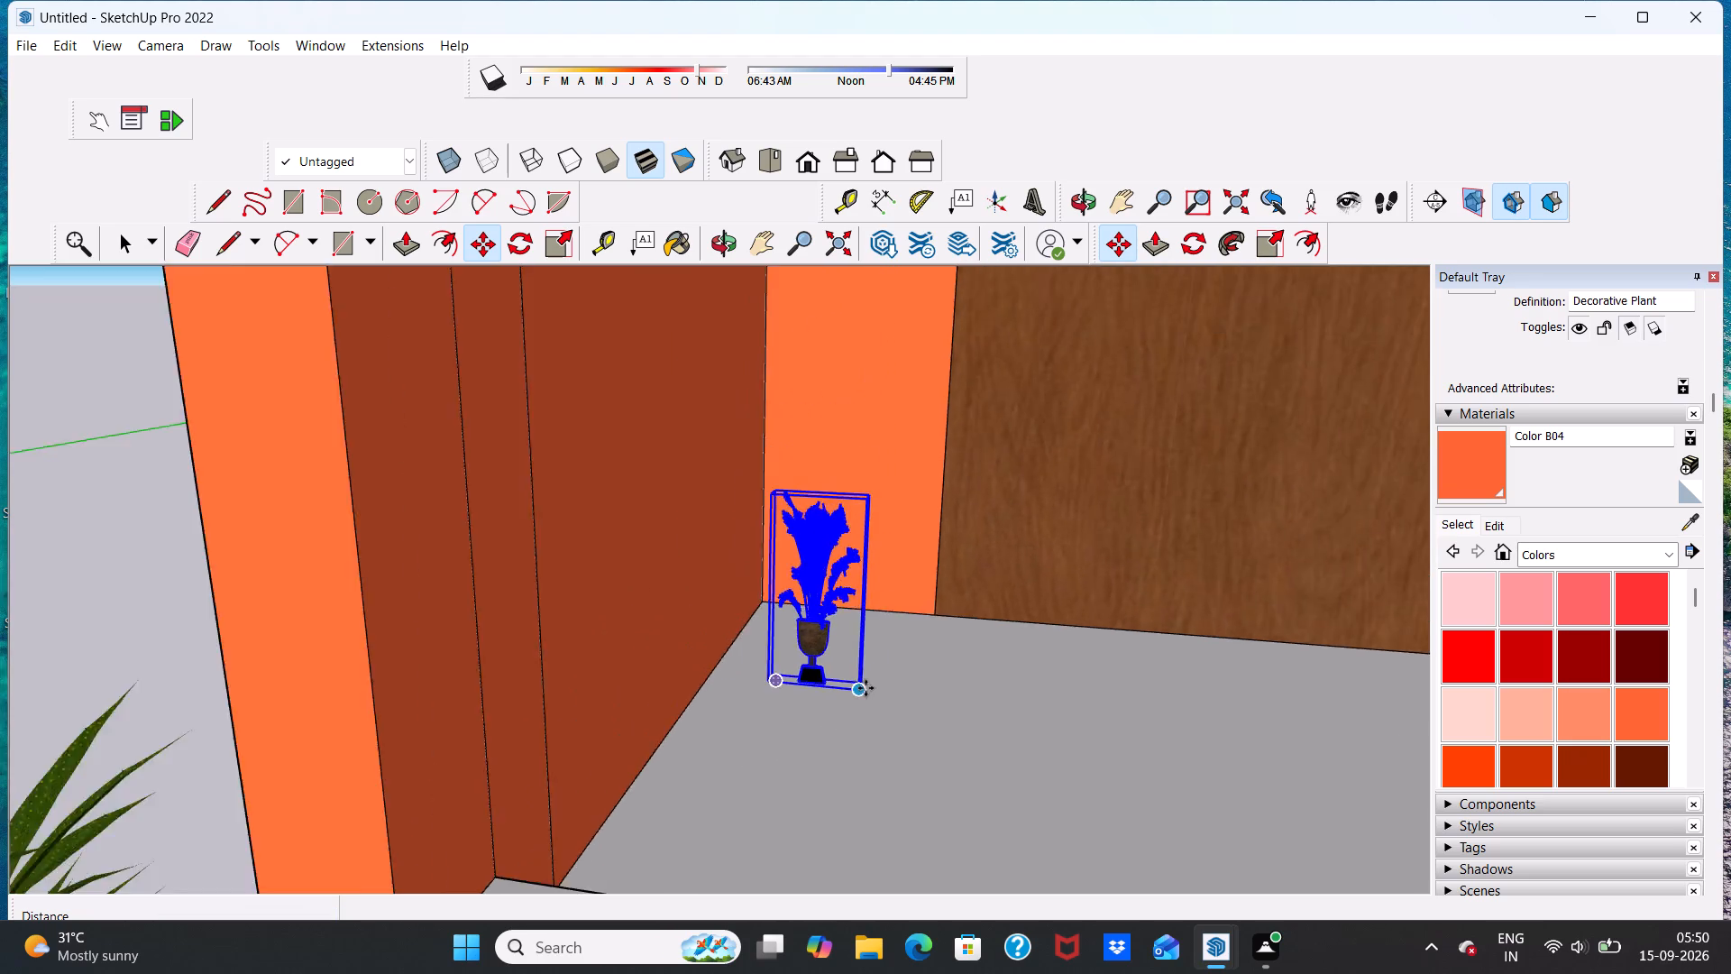
scroll(865, 688, down, 5)
scroll(934, 620, up, 7)
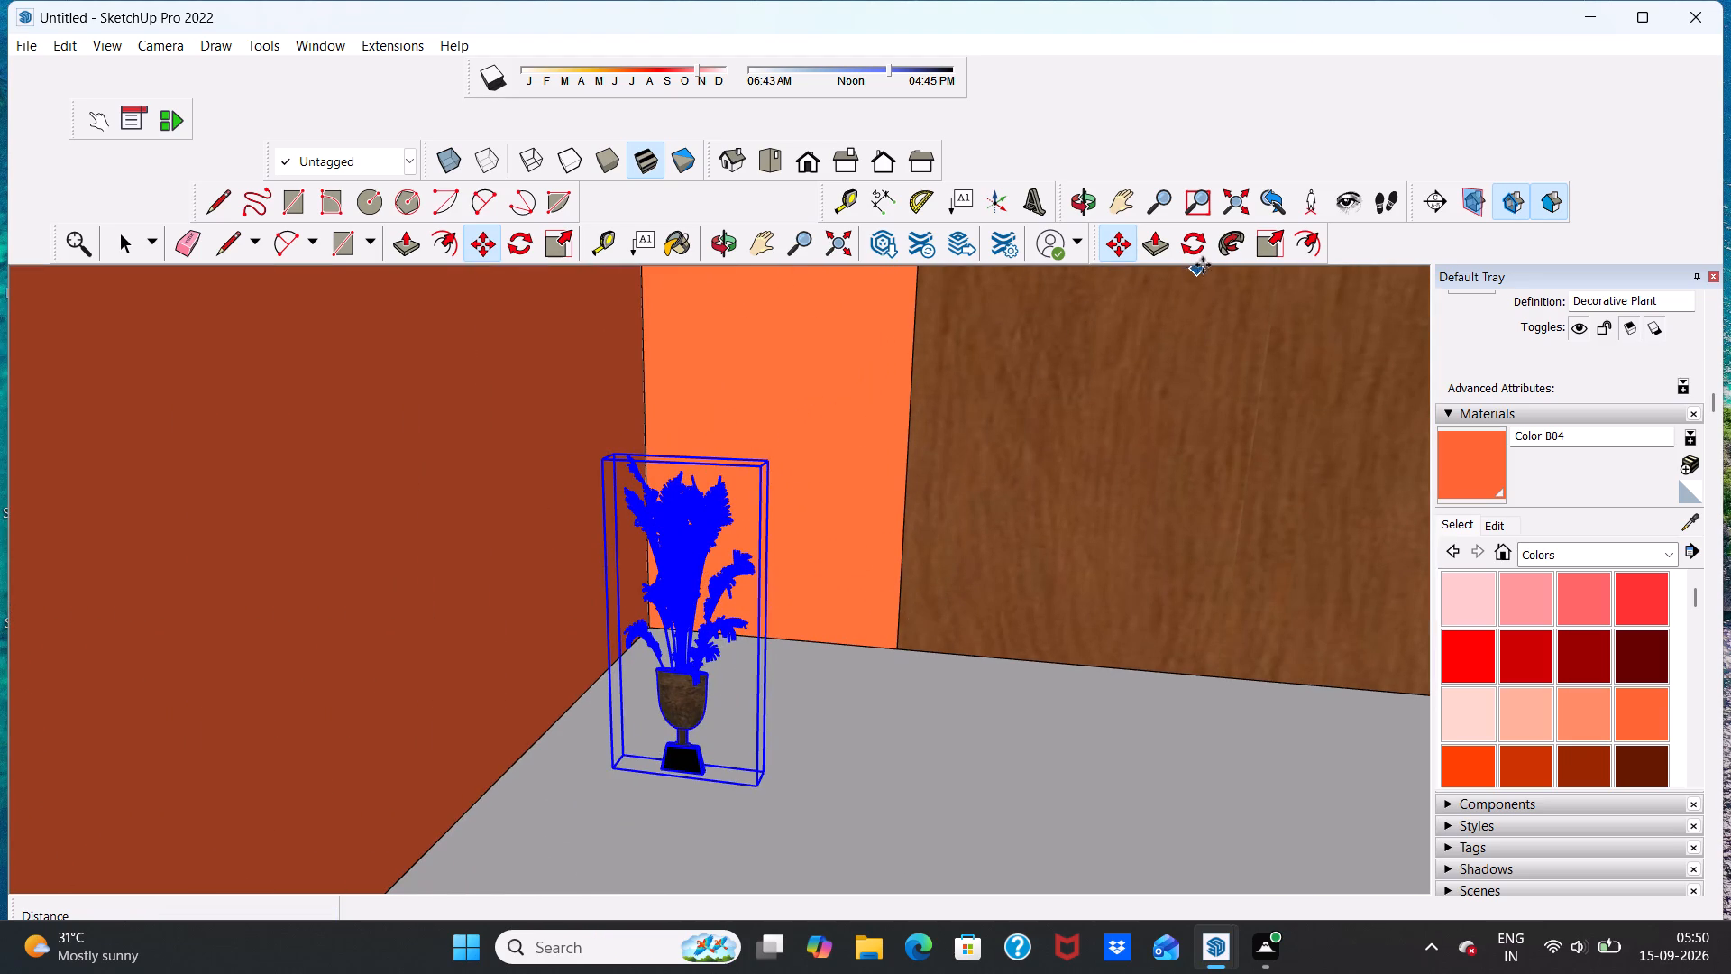
click(1271, 242)
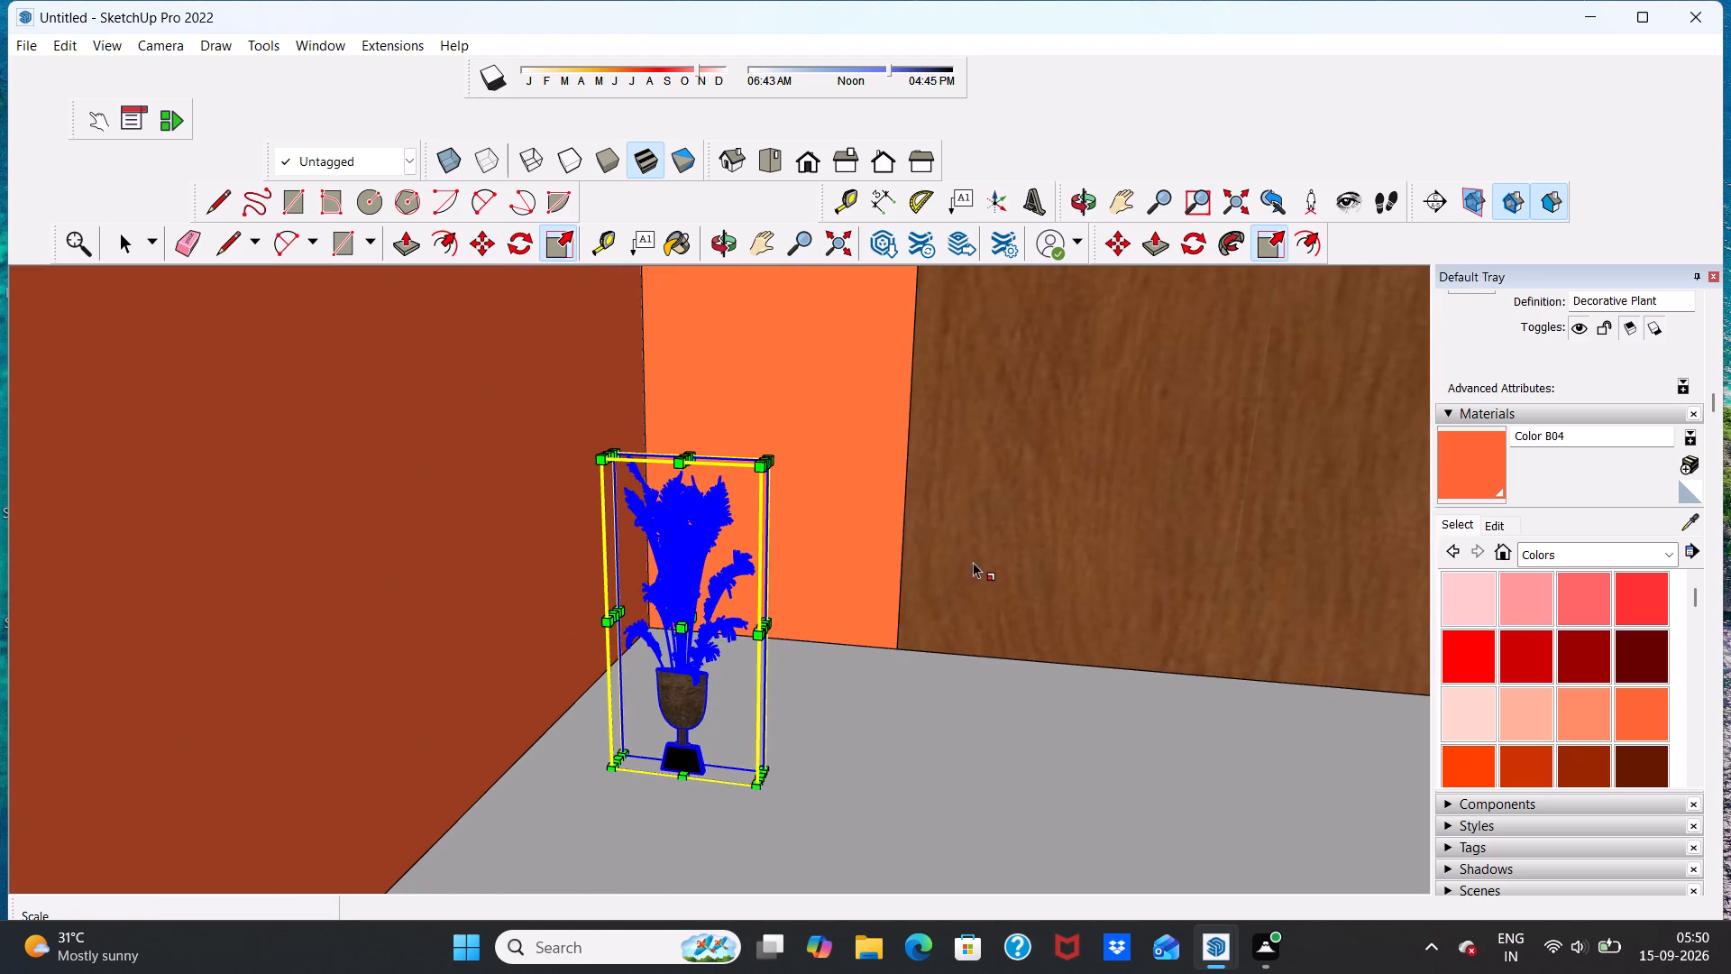
scroll(961, 526, down, 3)
scroll(930, 658, up, 5)
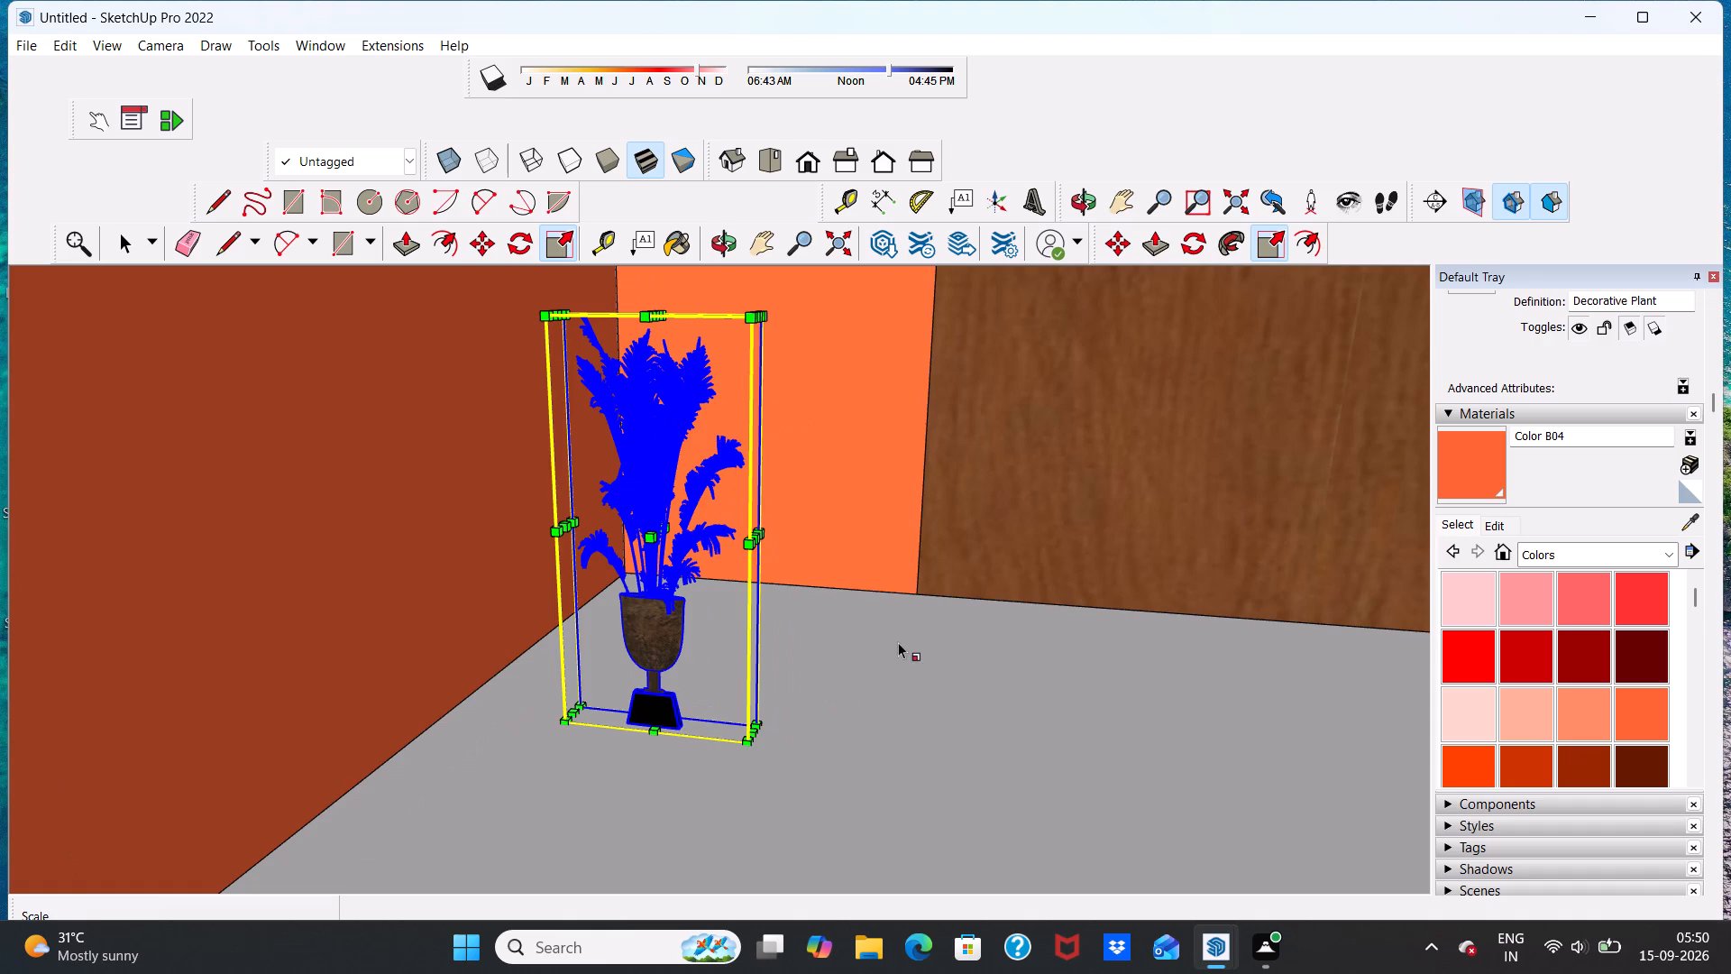
middle_drag(898, 642, 649, 682)
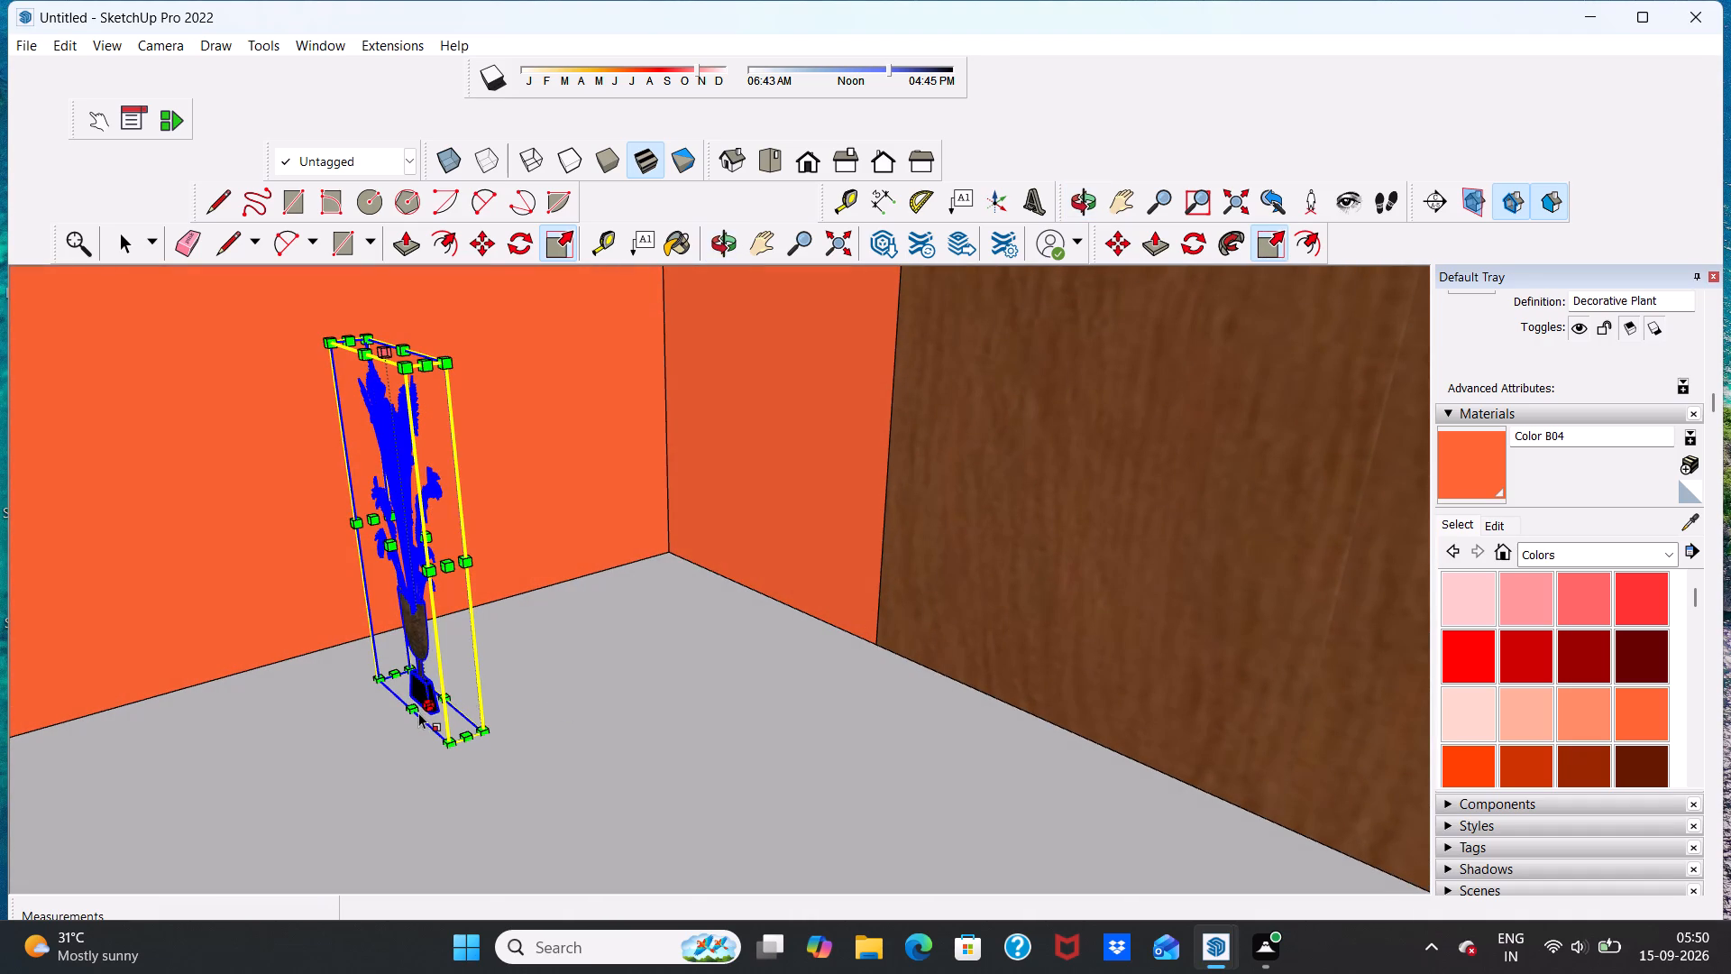
click(418, 712)
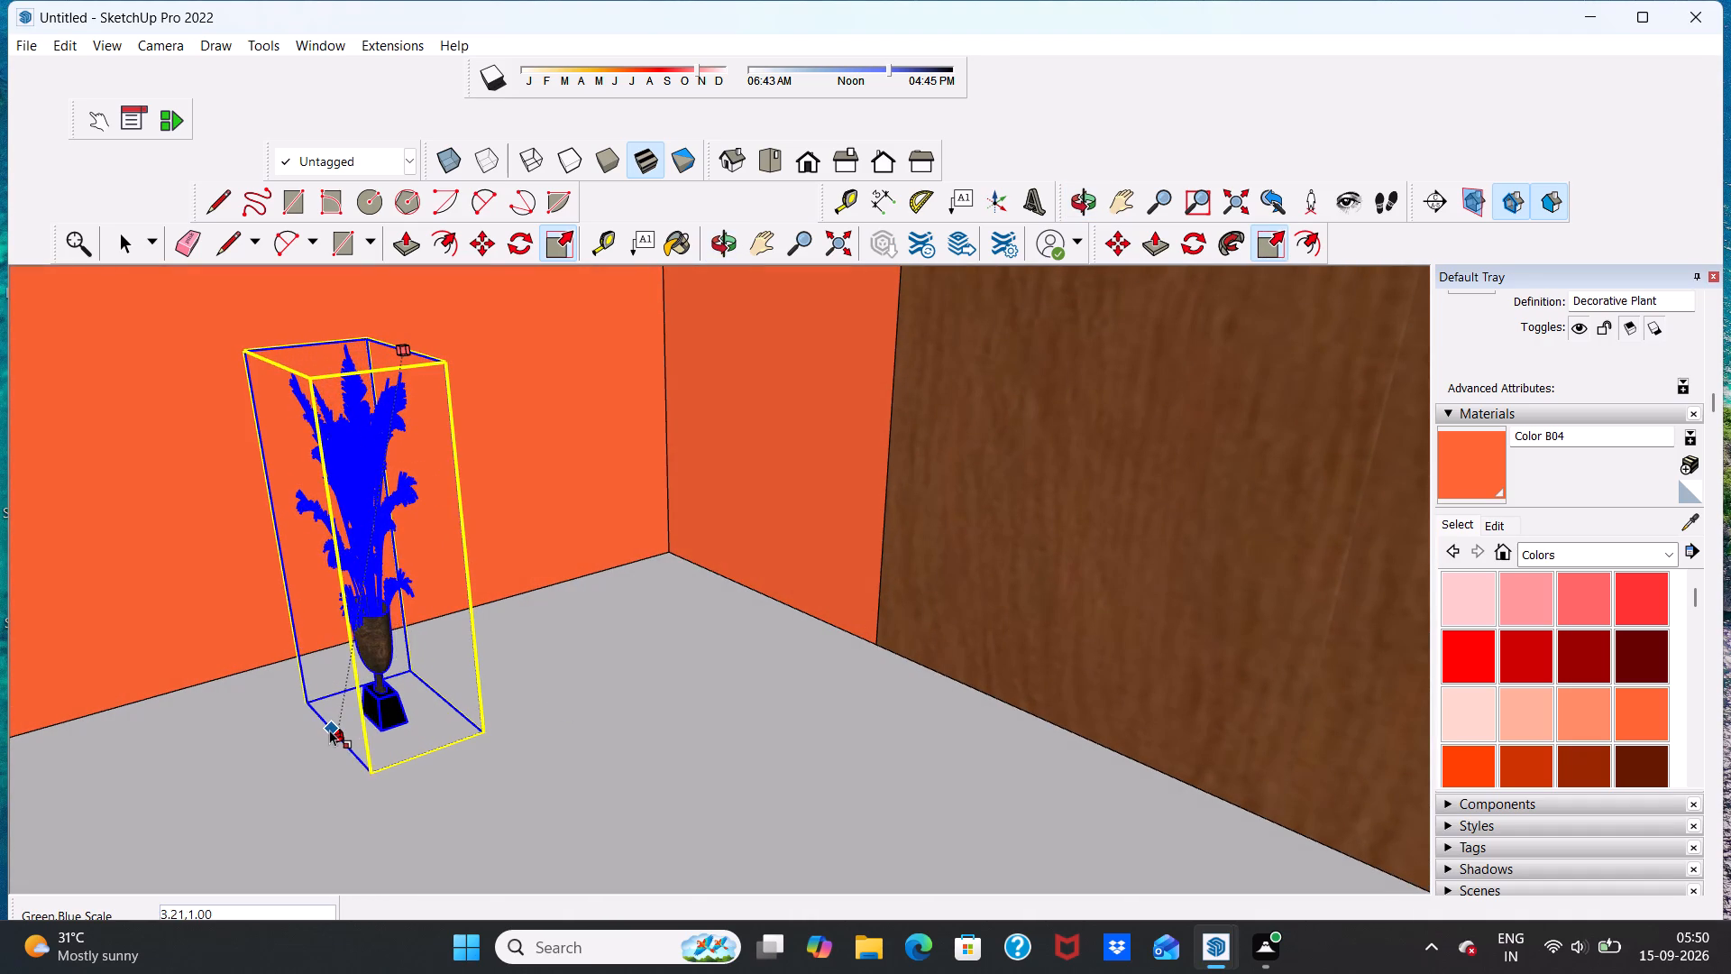
click(321, 730)
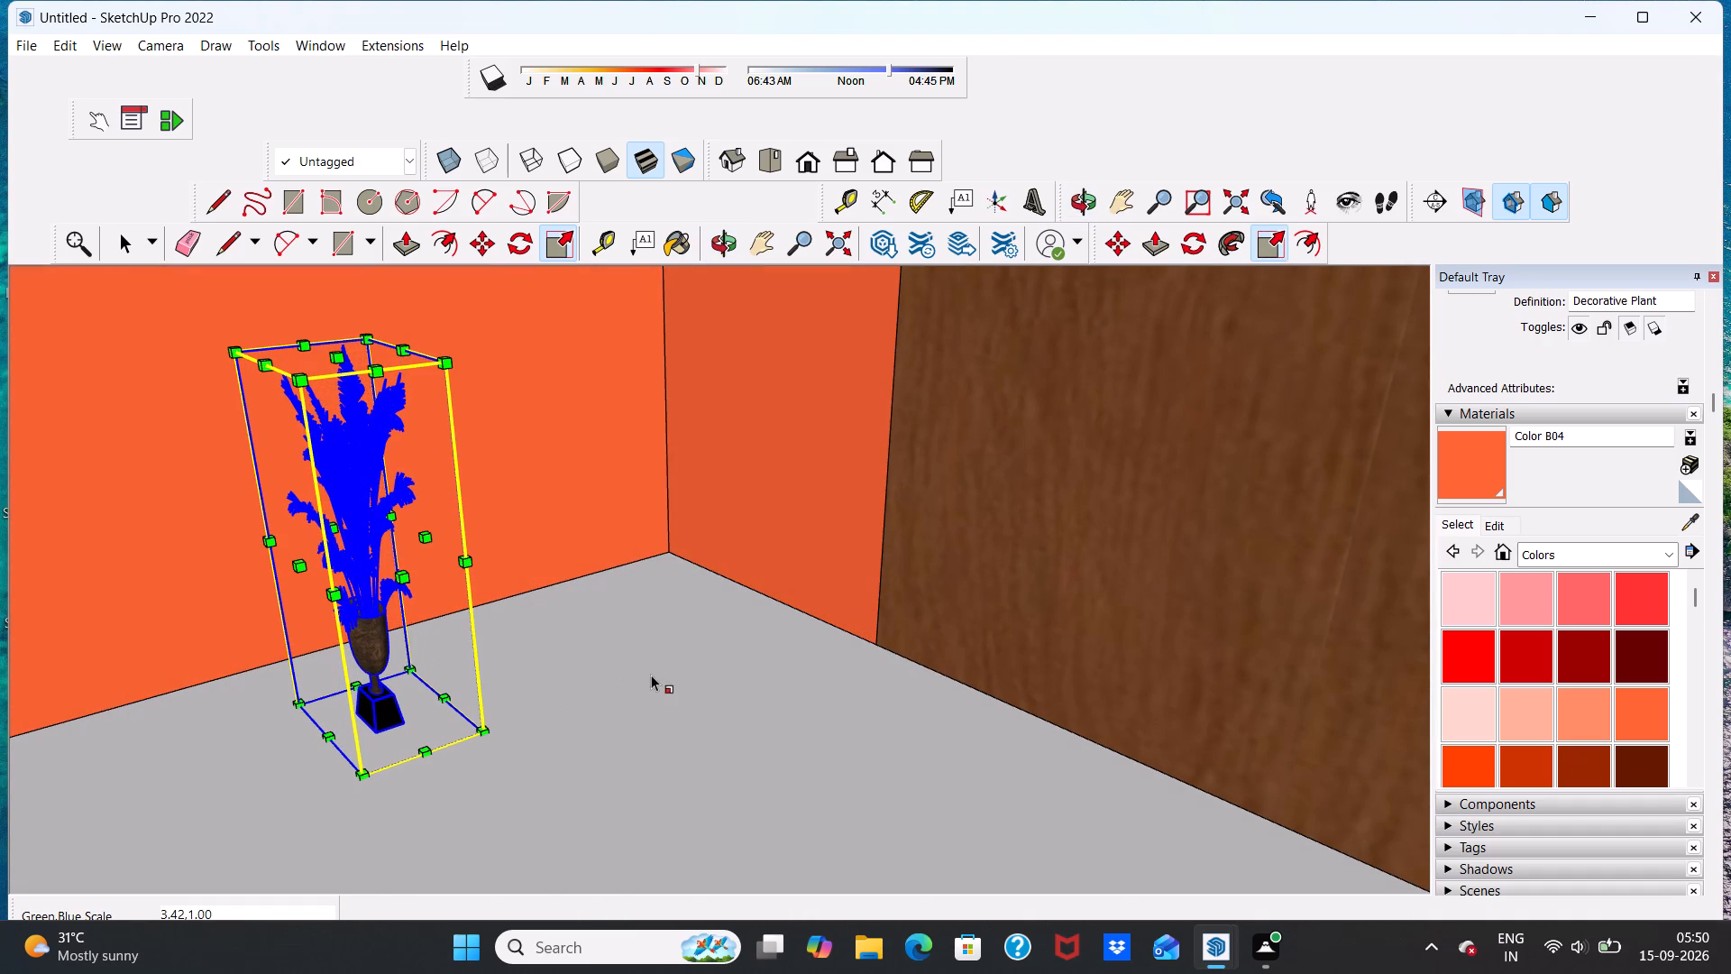
Scale the Decorative Plant again by about 2.00 in depth, keeping its height factor at 1.00.
middle_drag(566, 683, 886, 594)
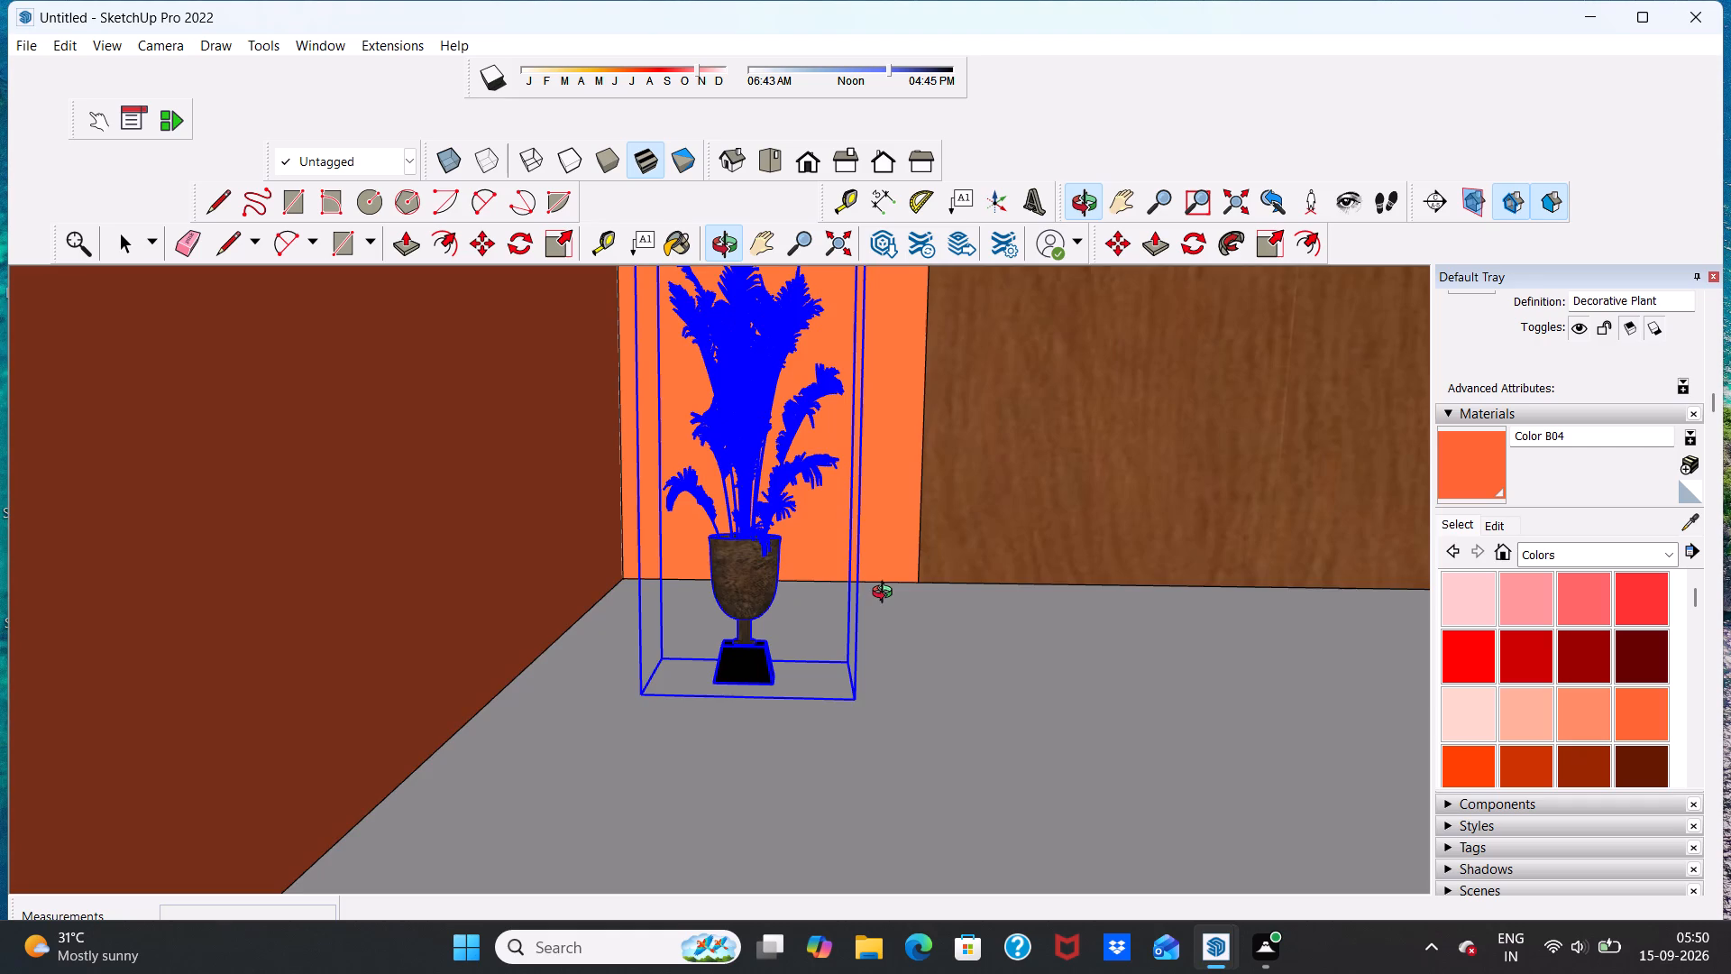
middle_drag(886, 594, 817, 604)
scroll(812, 606, down, 8)
scroll(742, 650, up, 4)
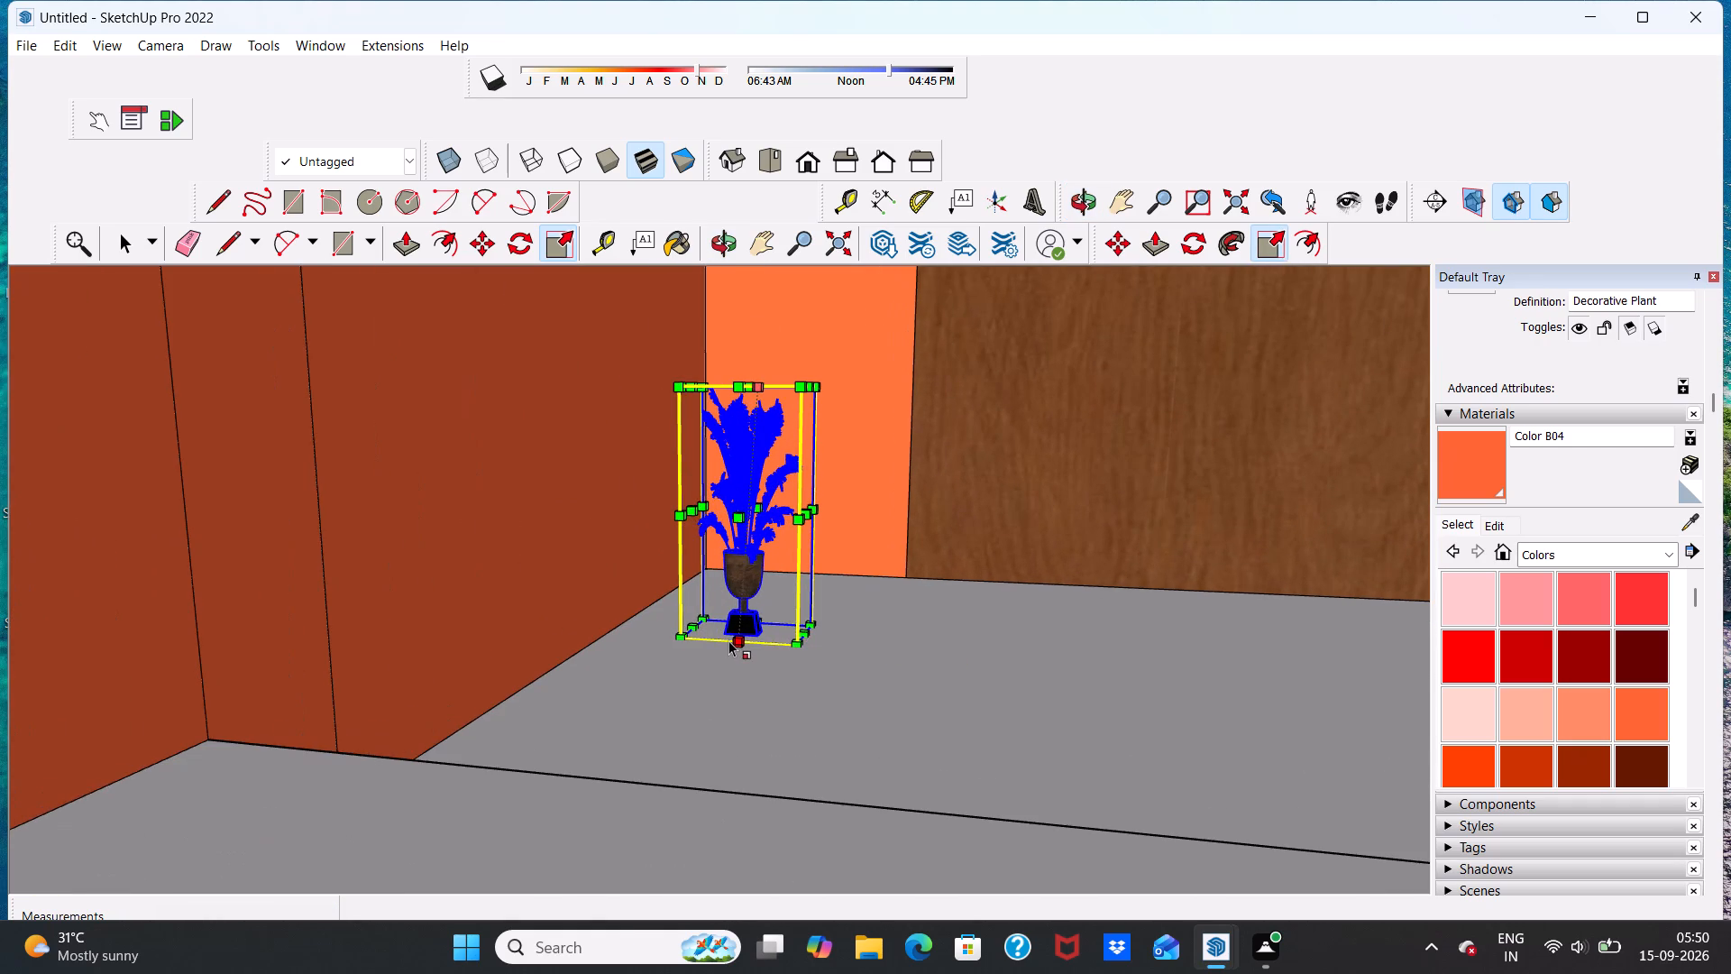
click(733, 639)
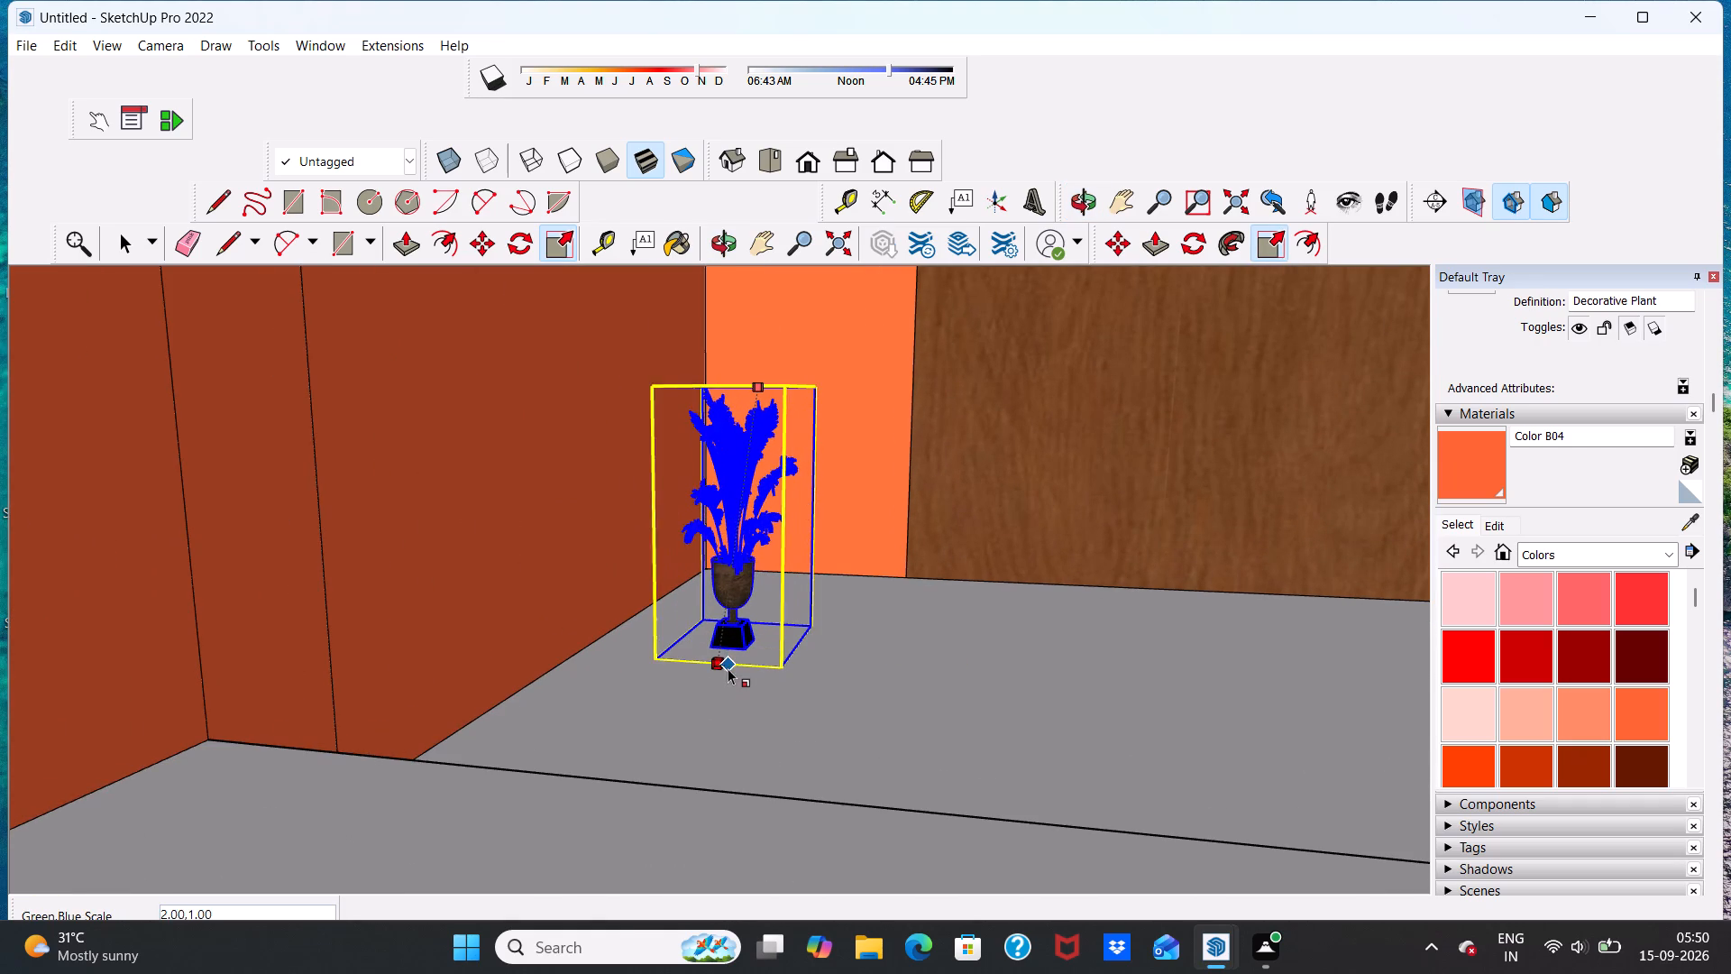
click(728, 672)
Scale the Decorative Plant in the porch corner by about 2.16 in depth and 1.38 in height, and deselect it.
middle_drag(890, 610, 656, 632)
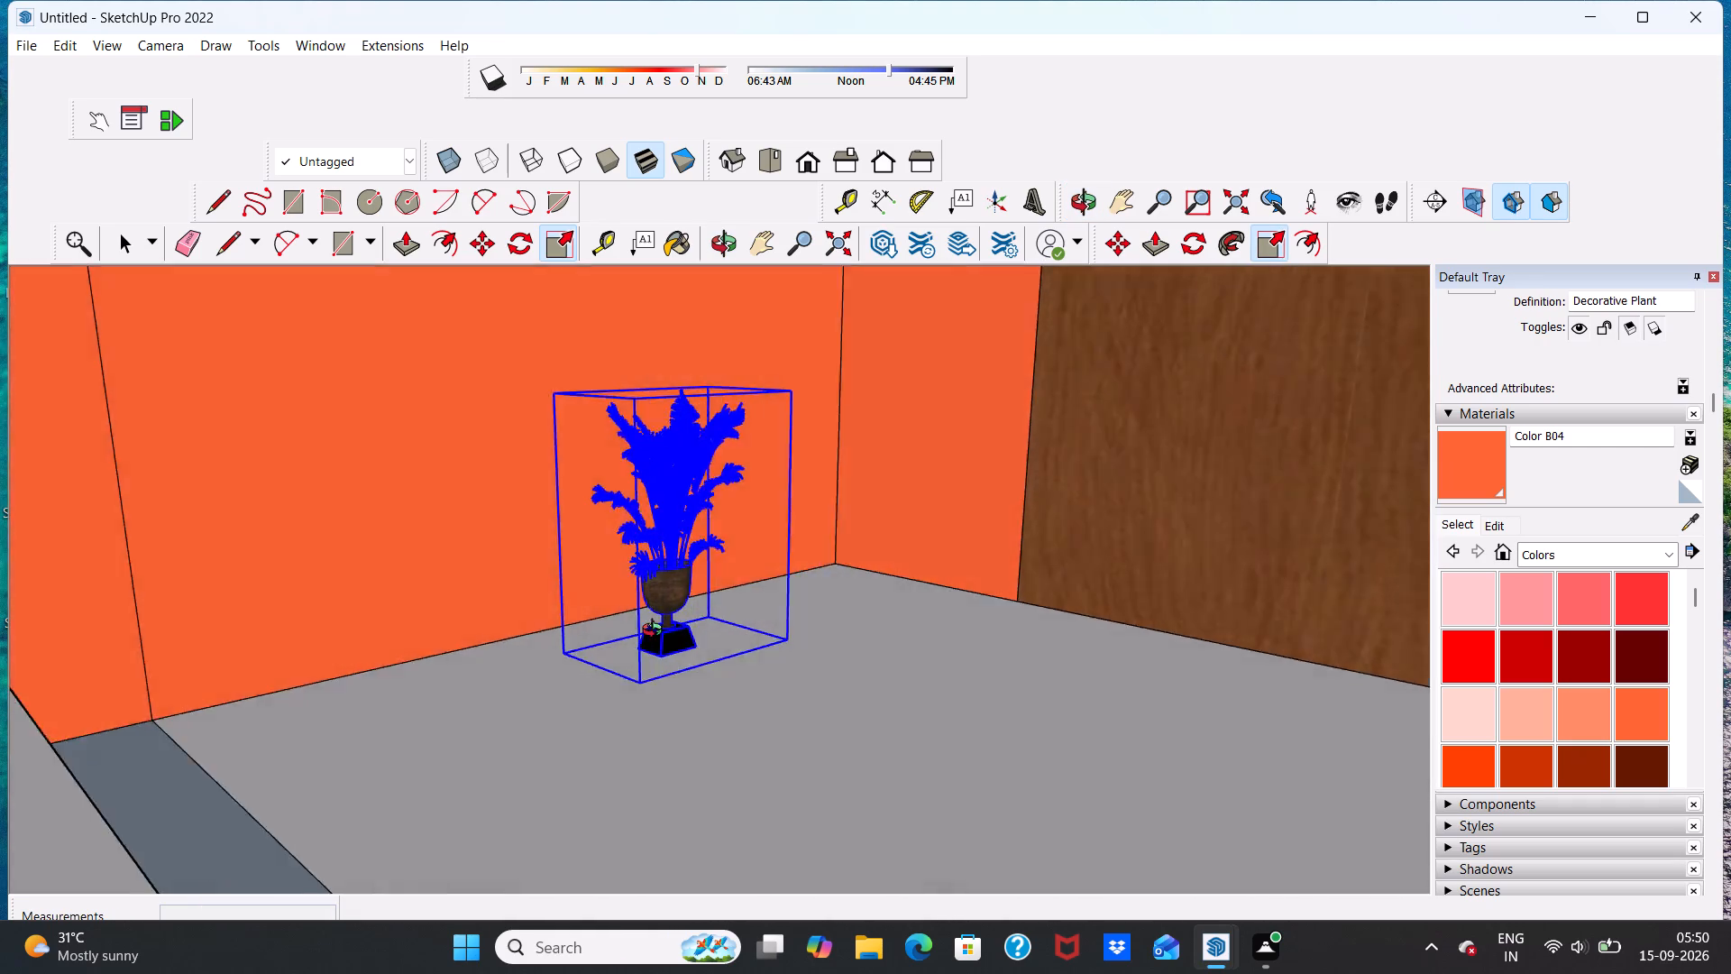
middle_drag(656, 632, 920, 605)
scroll(914, 604, up, 1)
scroll(894, 602, down, 7)
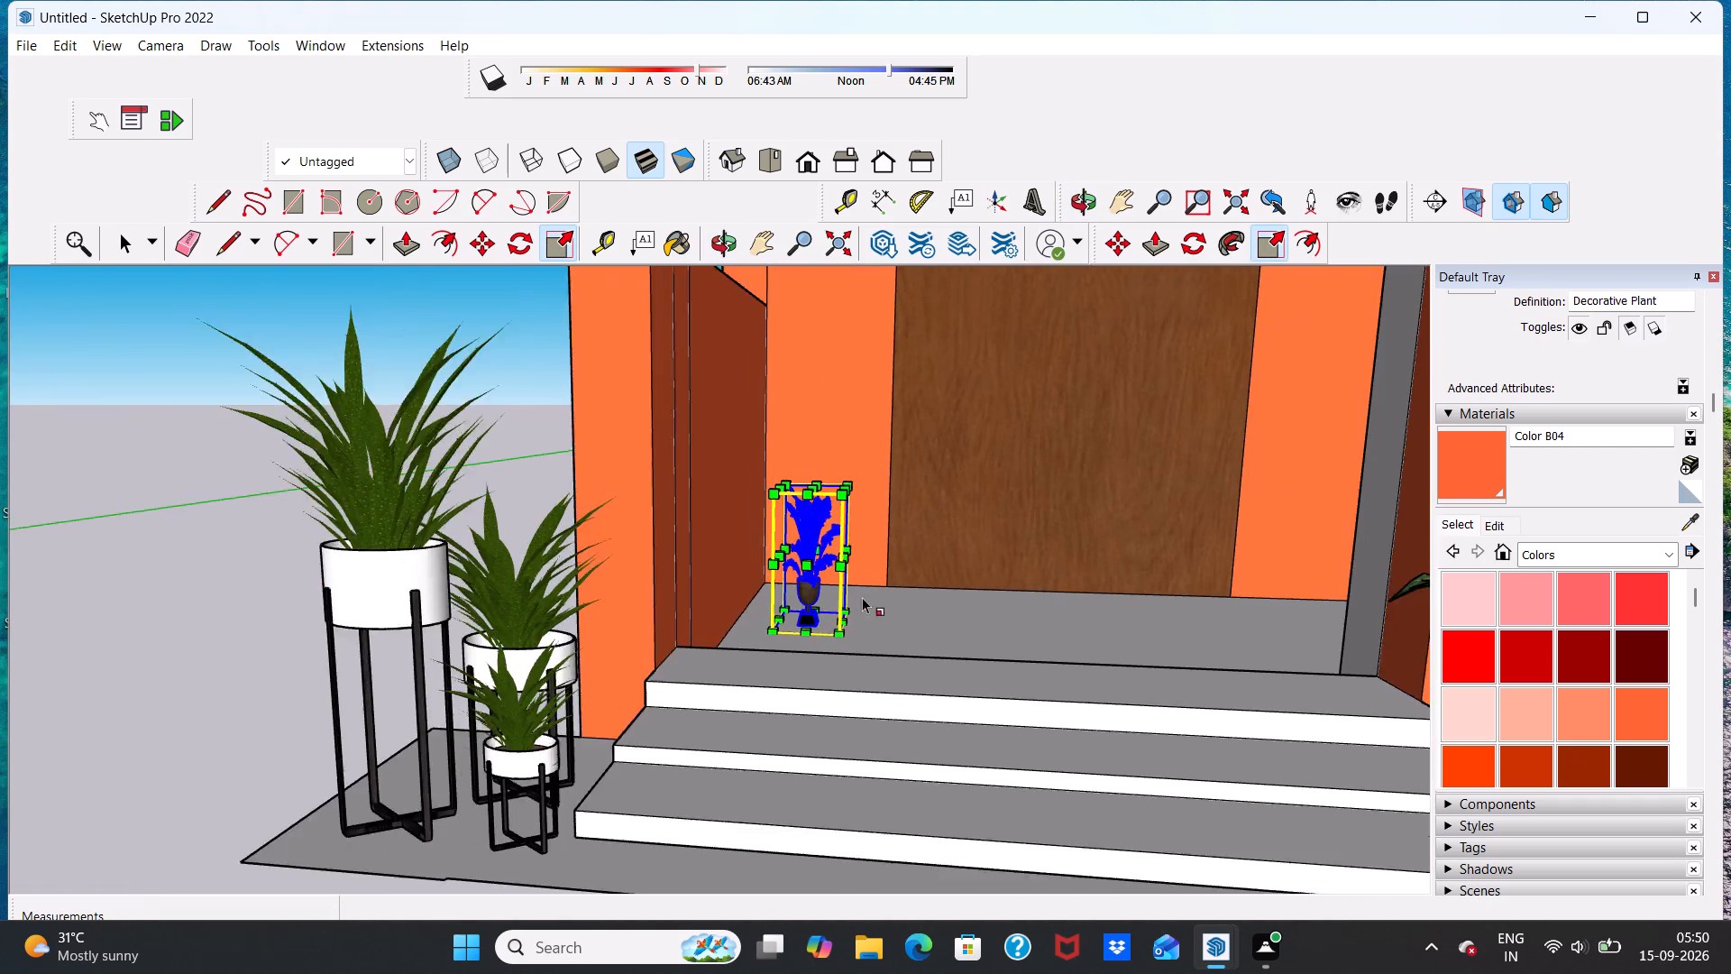
scroll(862, 597, down, 1)
scroll(824, 519, up, 3)
click(811, 502)
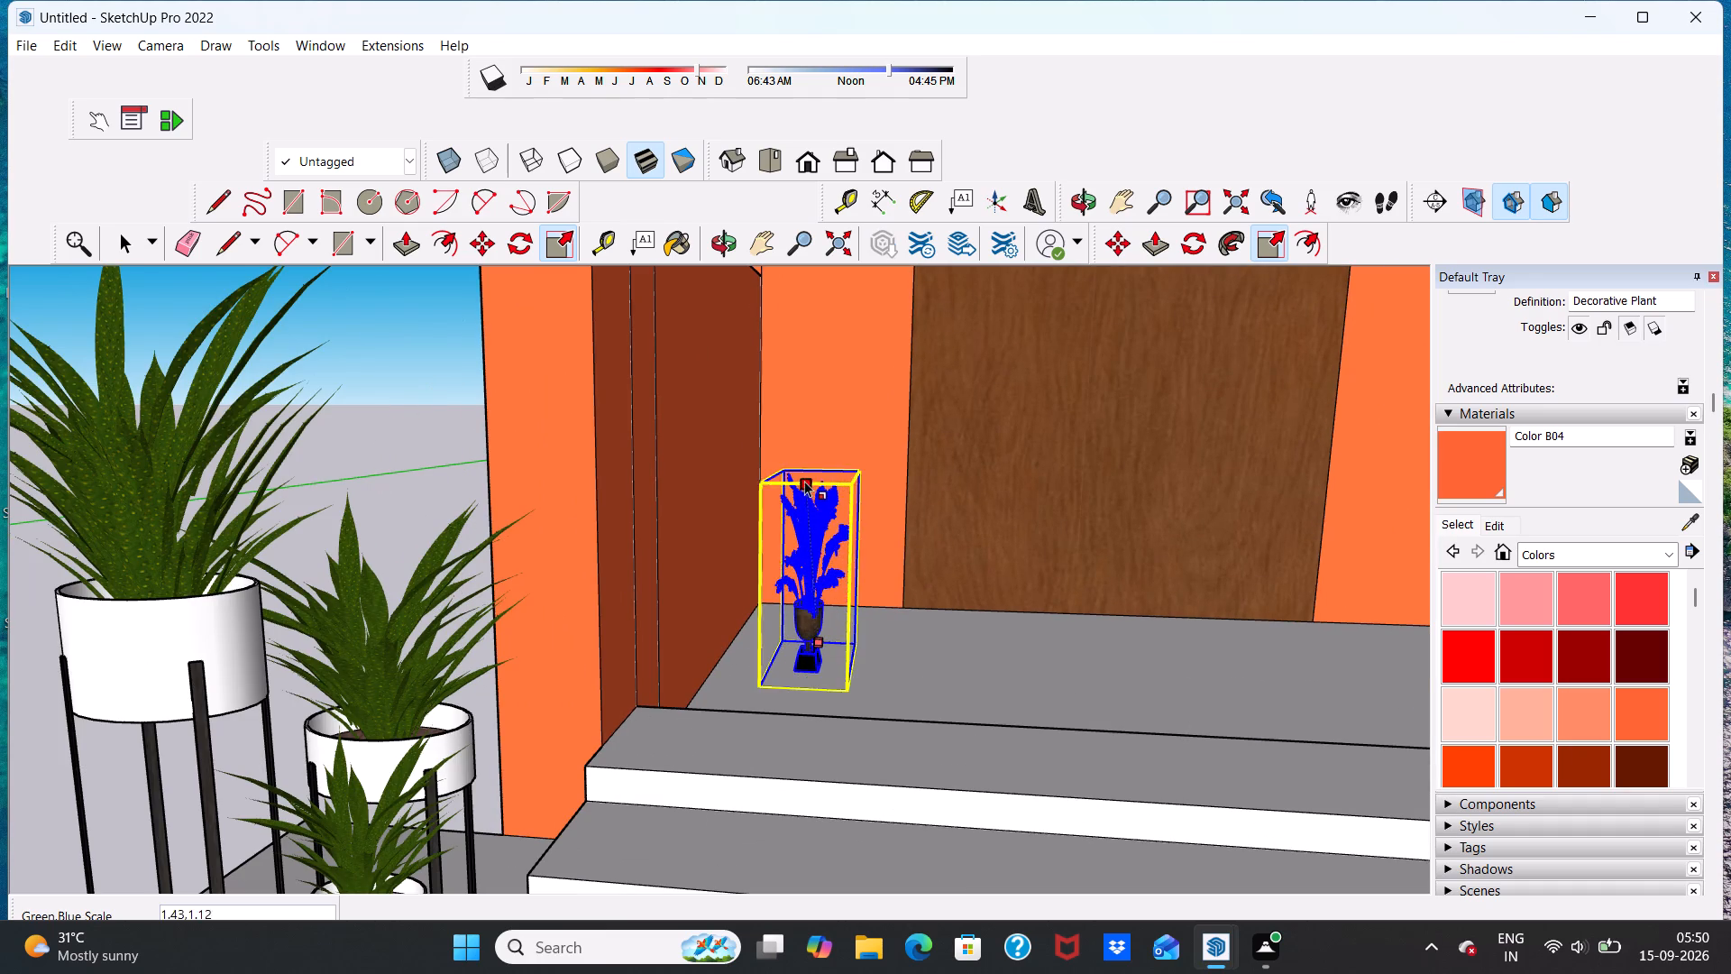
click(796, 438)
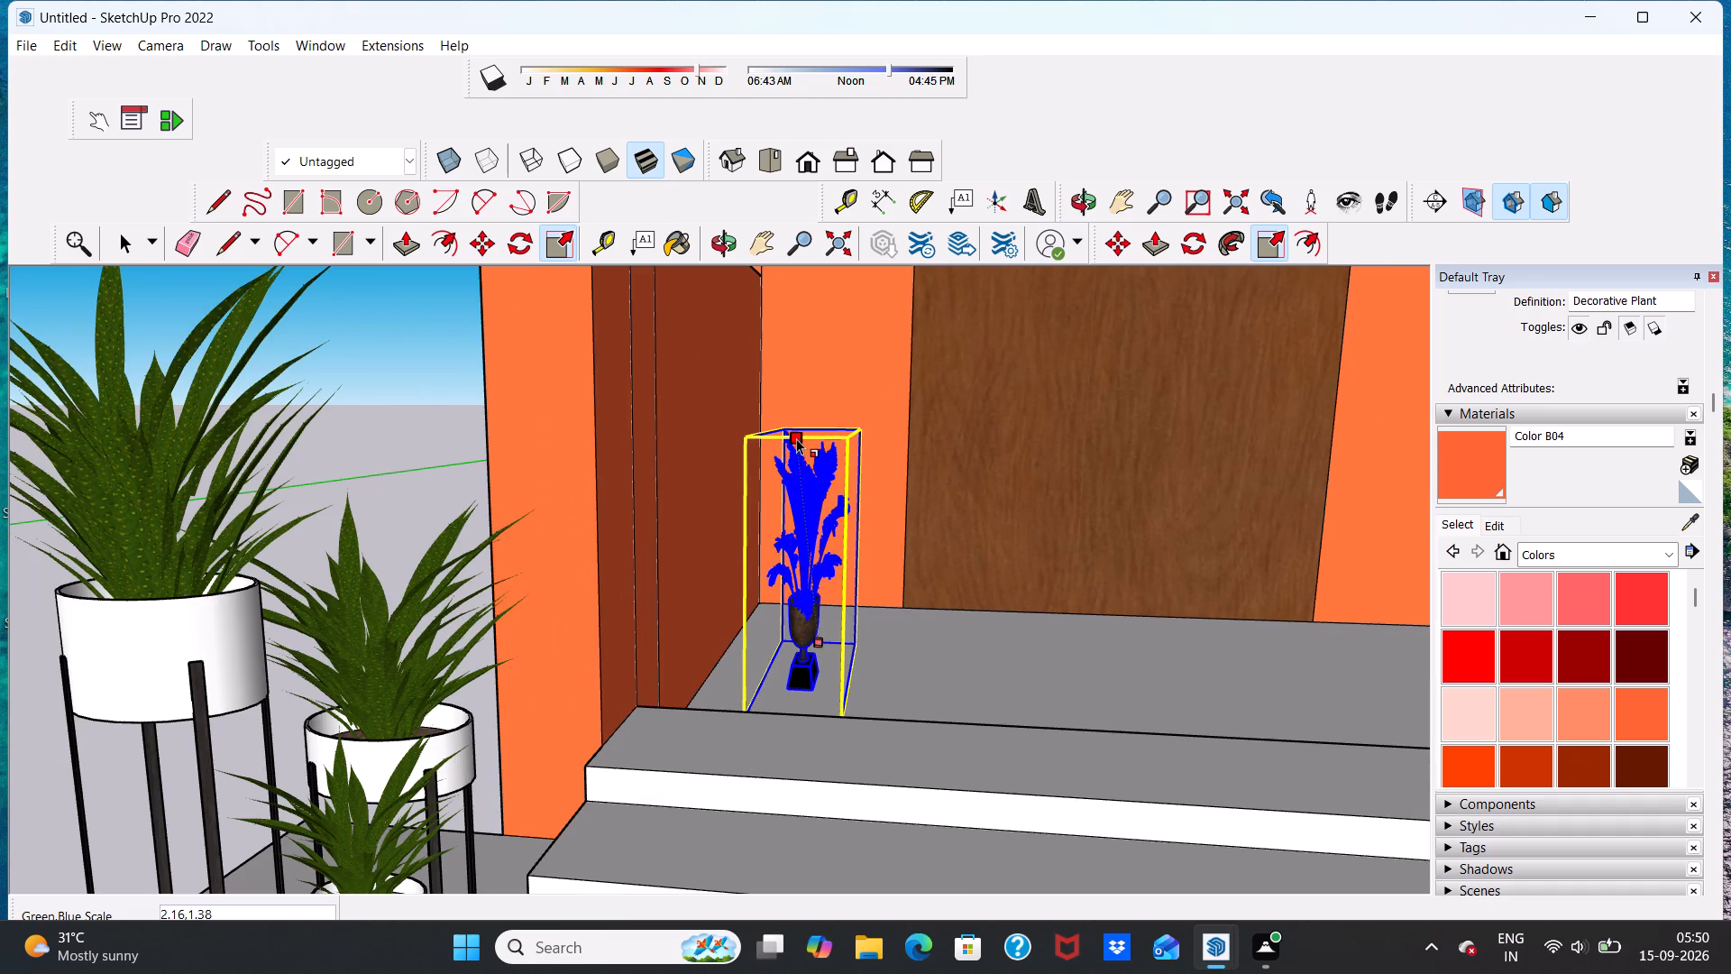
key(space)
scroll(838, 486, down, 12)
click(779, 673)
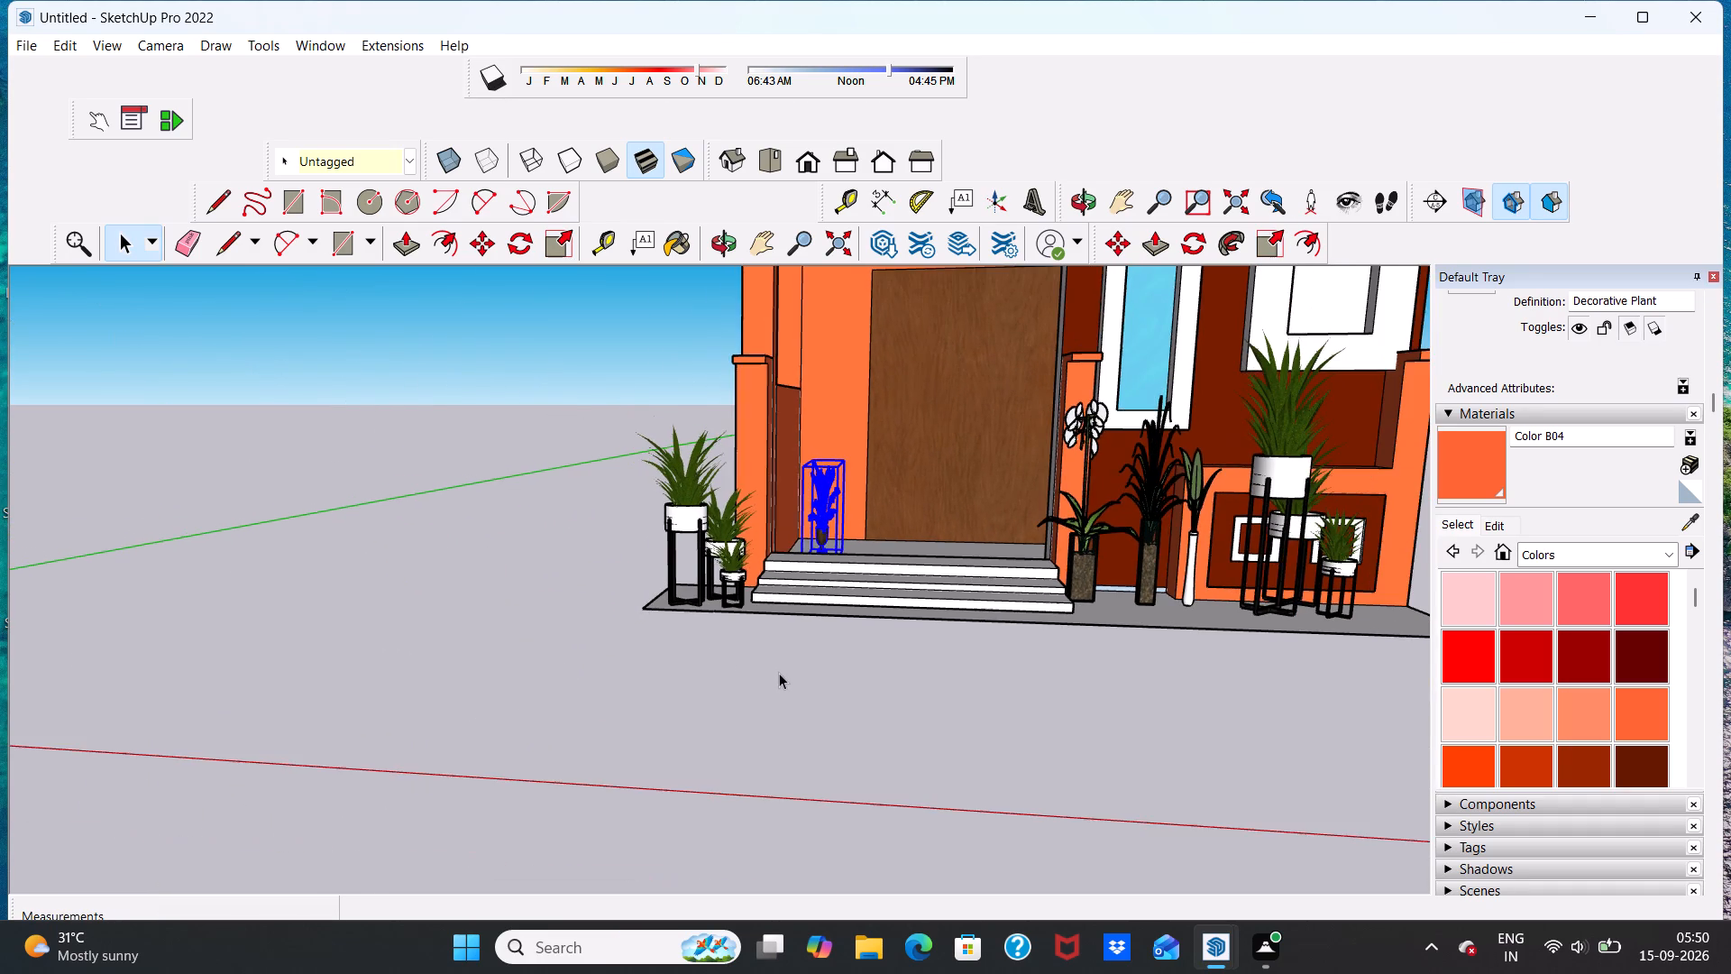
Shrink the Decorative Plant's depth by a factor of about 0.41, keeping its height factor at 1.00, and deselect it.
scroll(824, 517, up, 10)
middle_drag(919, 545, 774, 625)
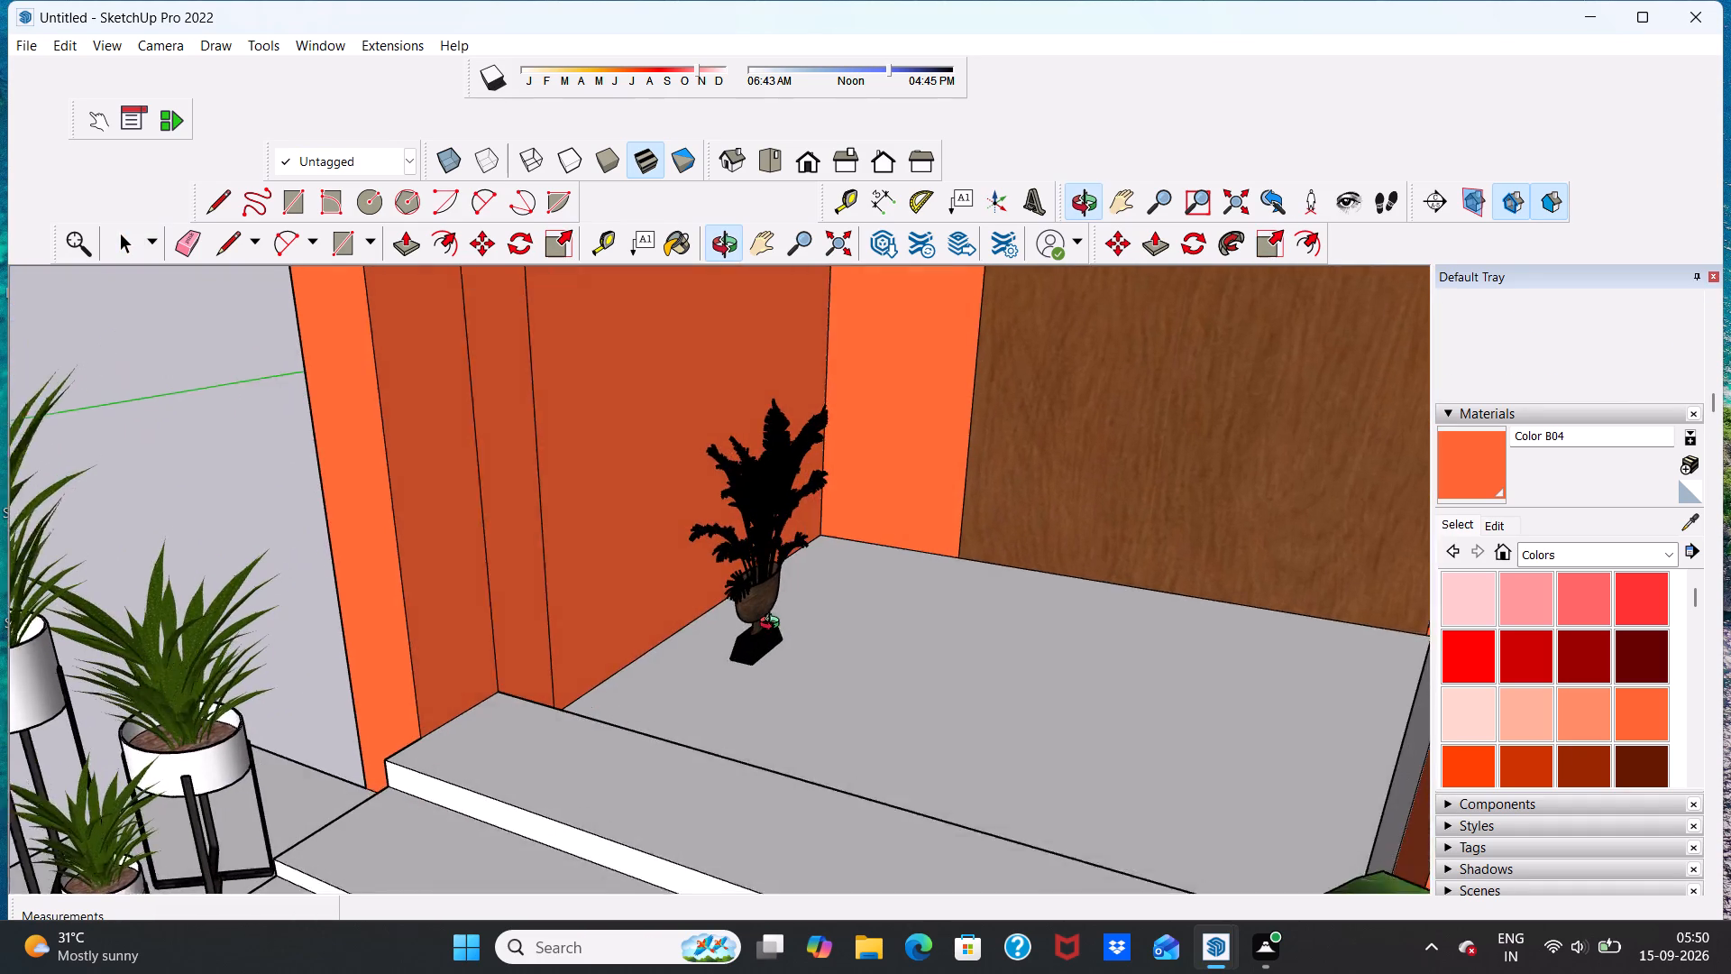
middle_drag(774, 625, 756, 630)
middle_drag(747, 622, 792, 610)
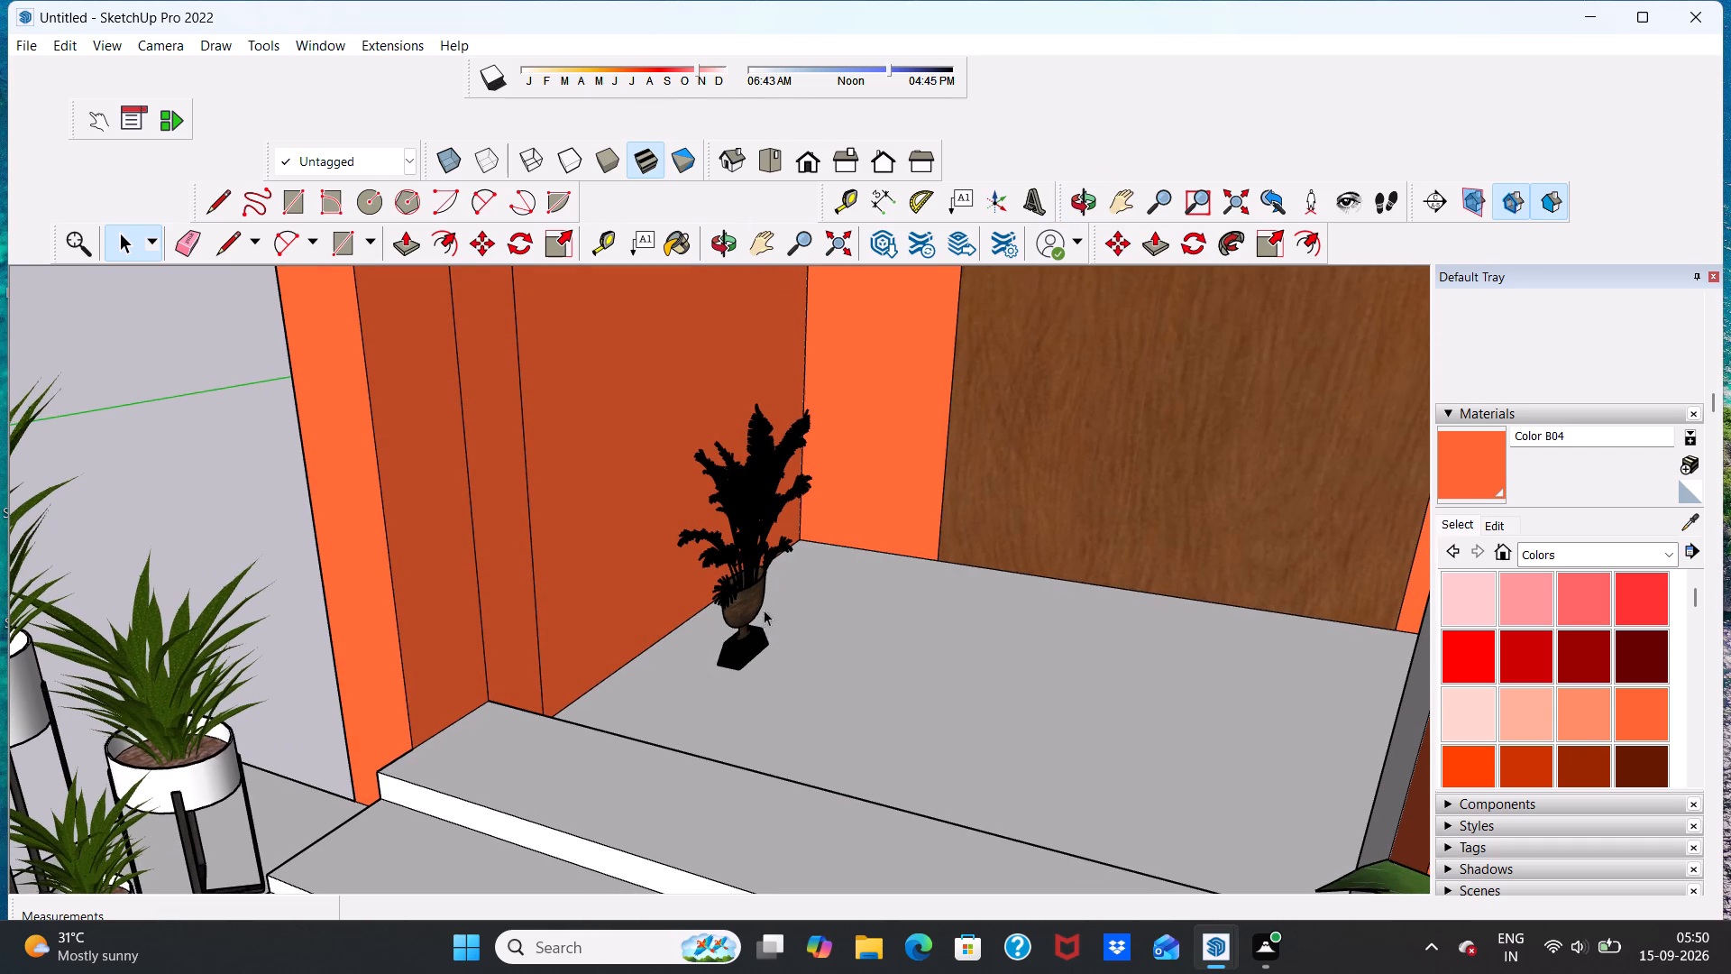
click(751, 592)
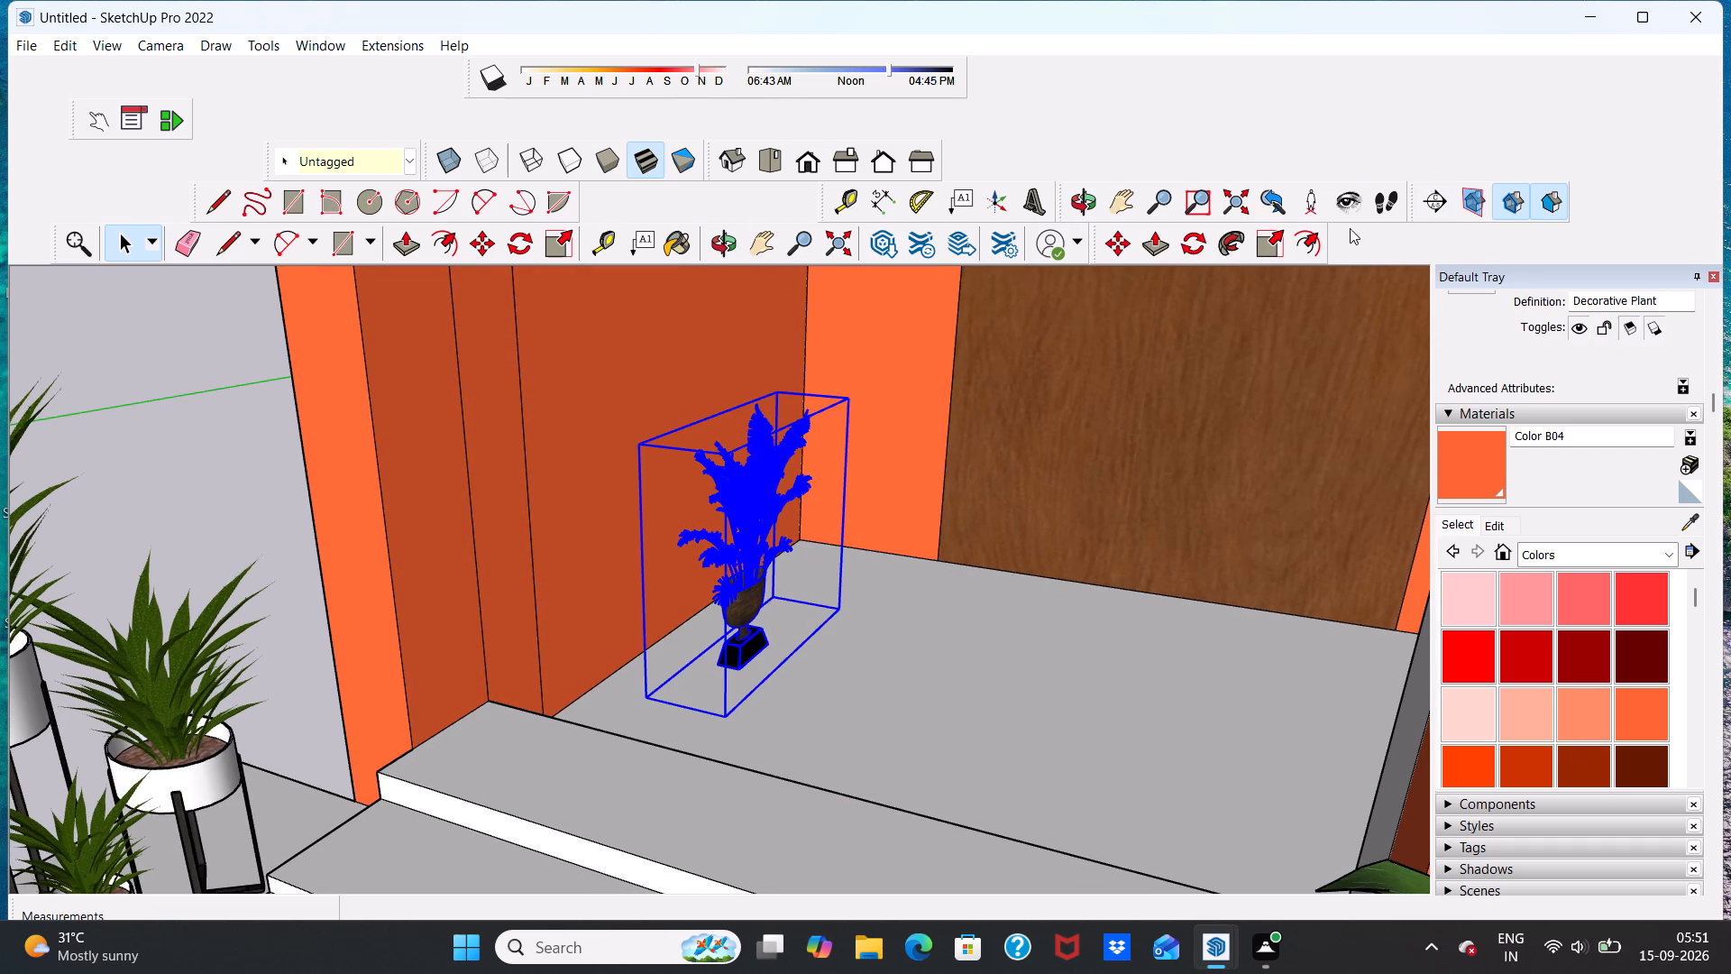
click(1263, 244)
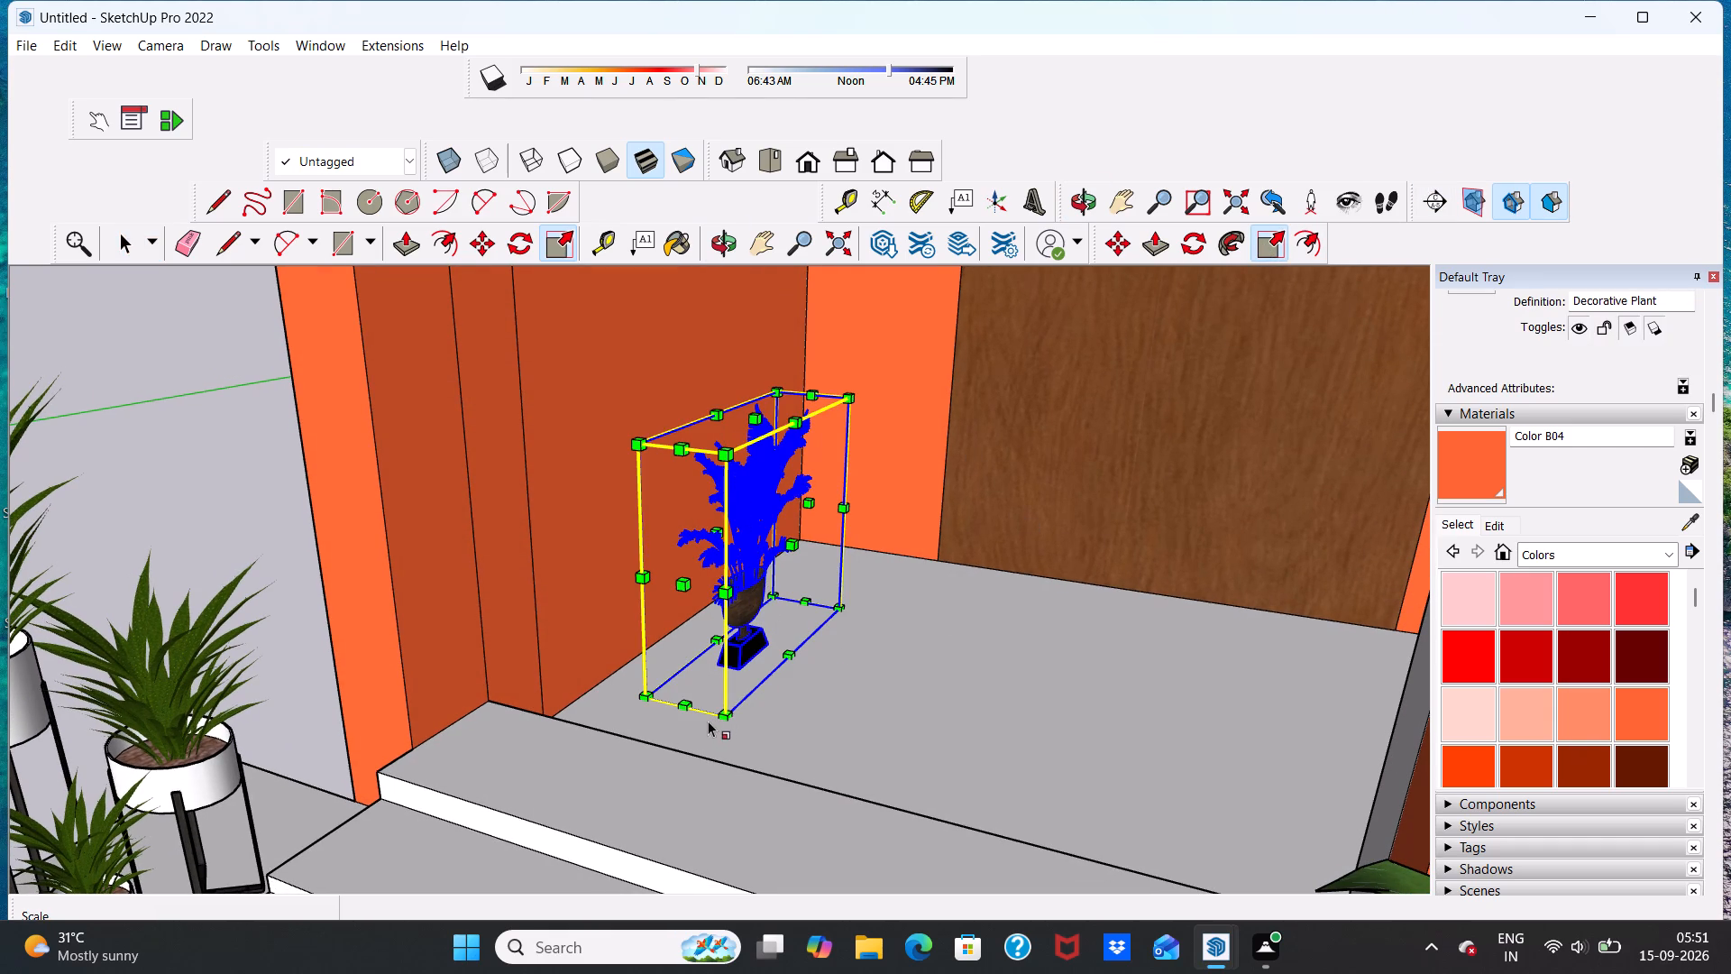
click(685, 705)
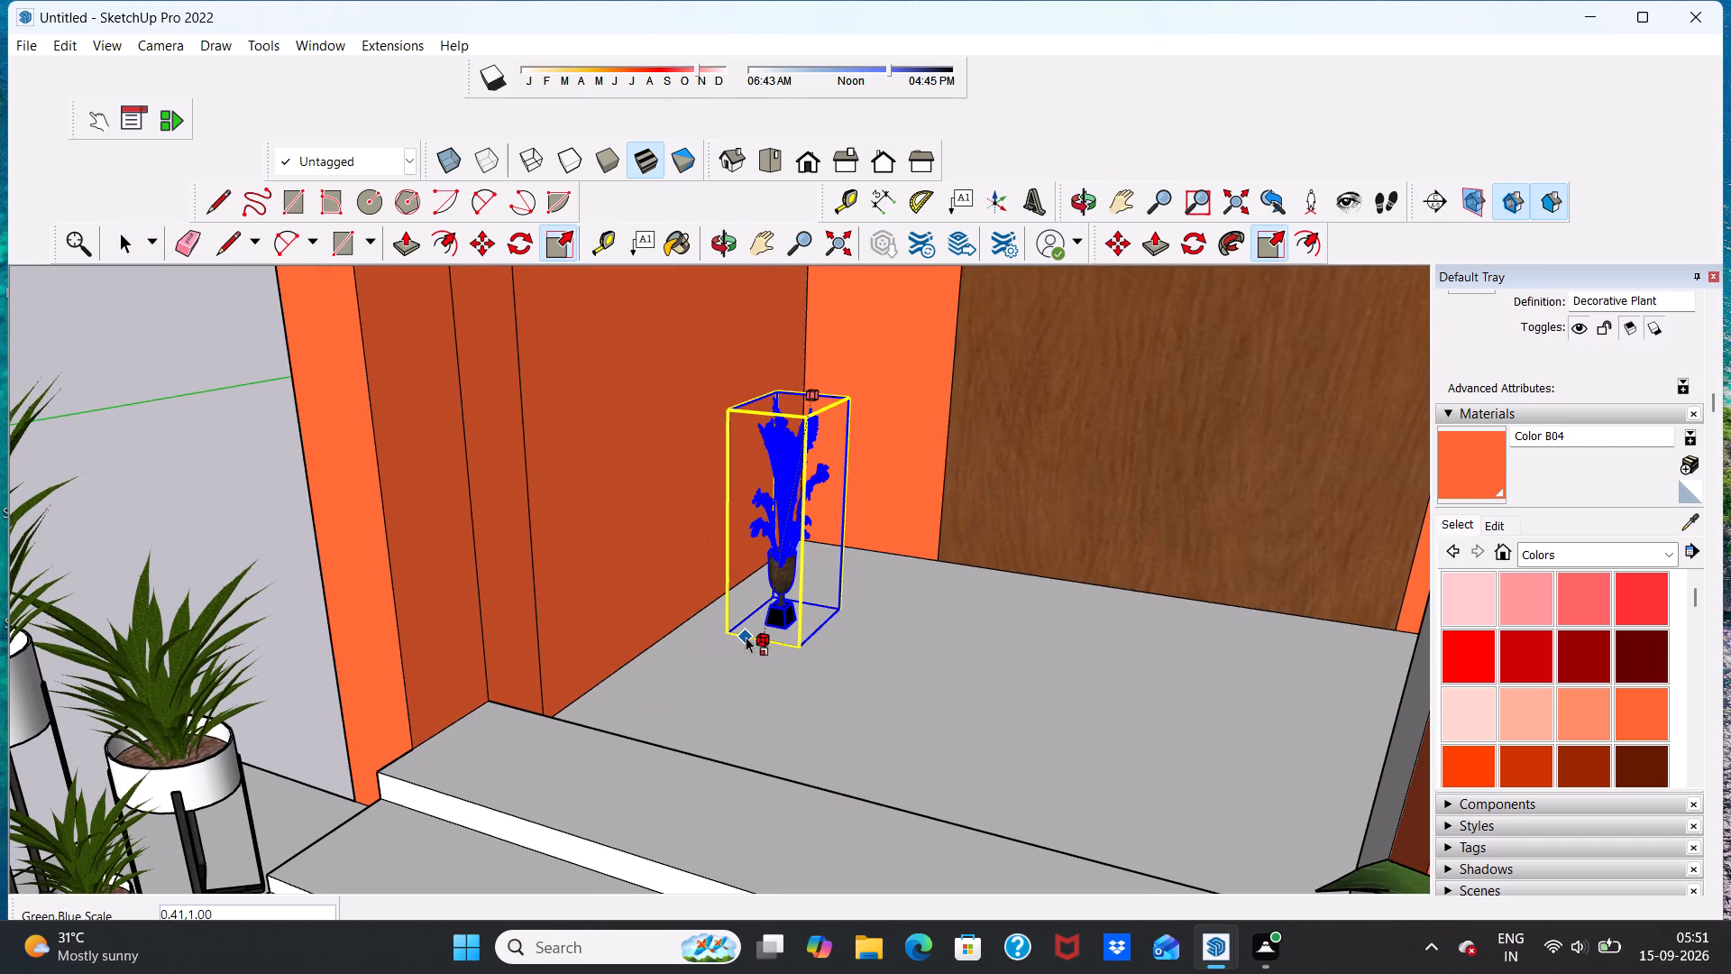
click(745, 638)
middle_drag(918, 608, 769, 662)
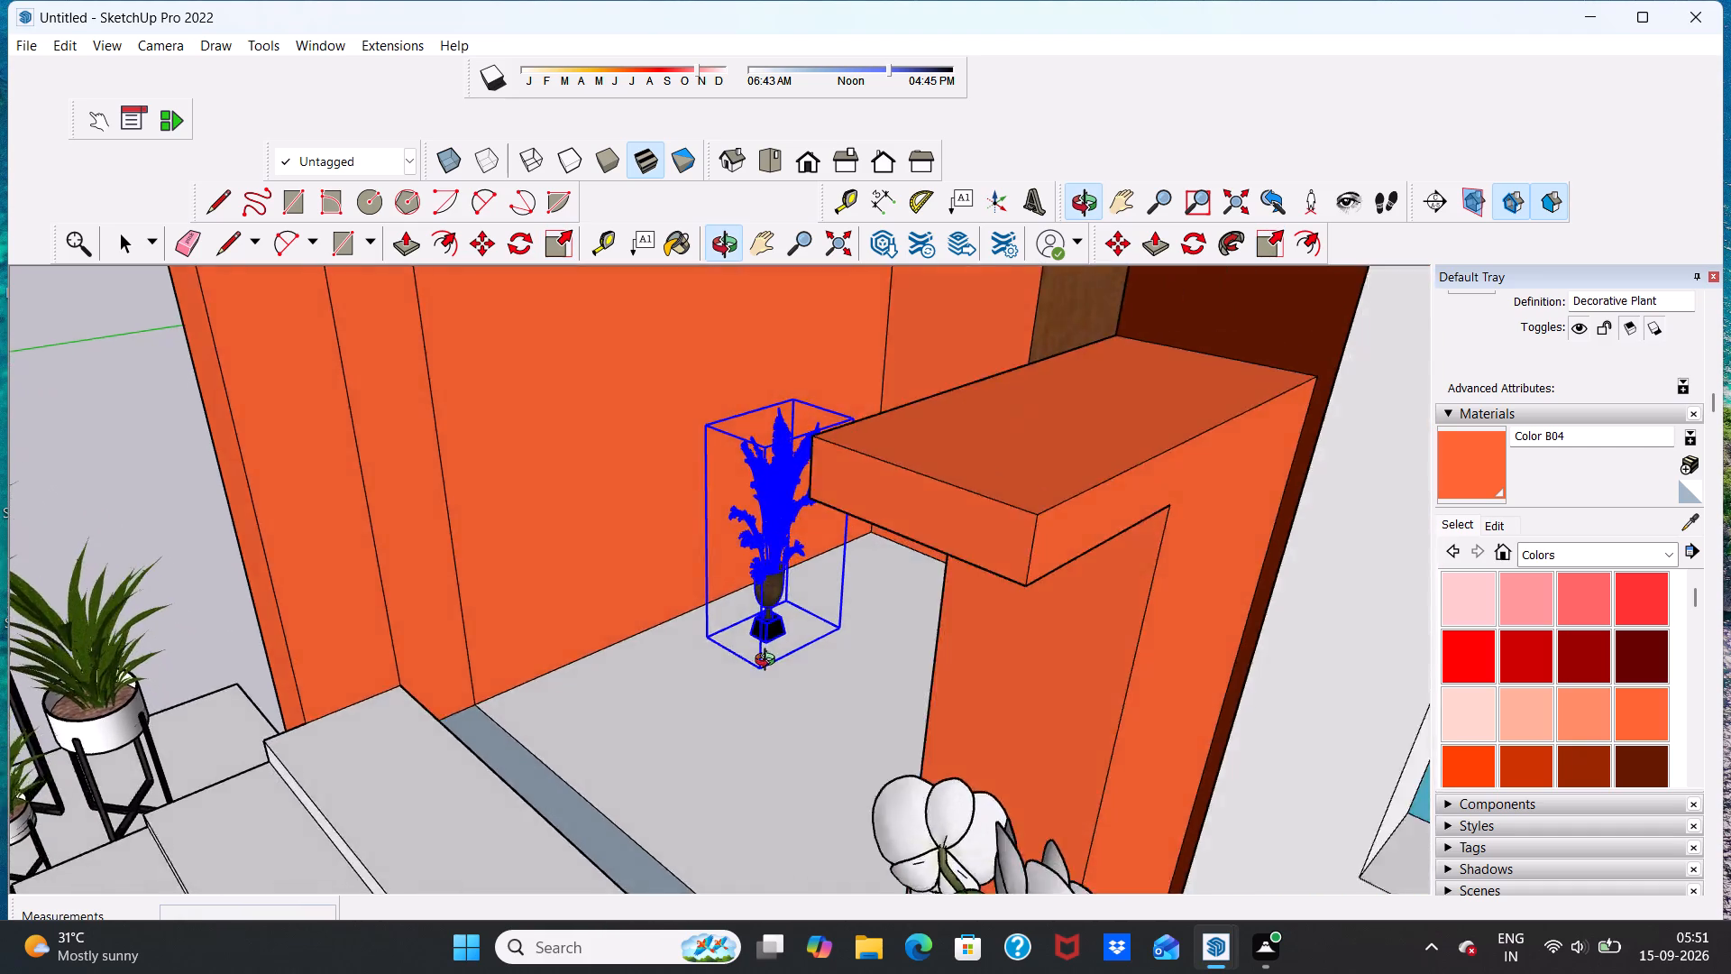
middle_drag(769, 662, 1011, 617)
key(space)
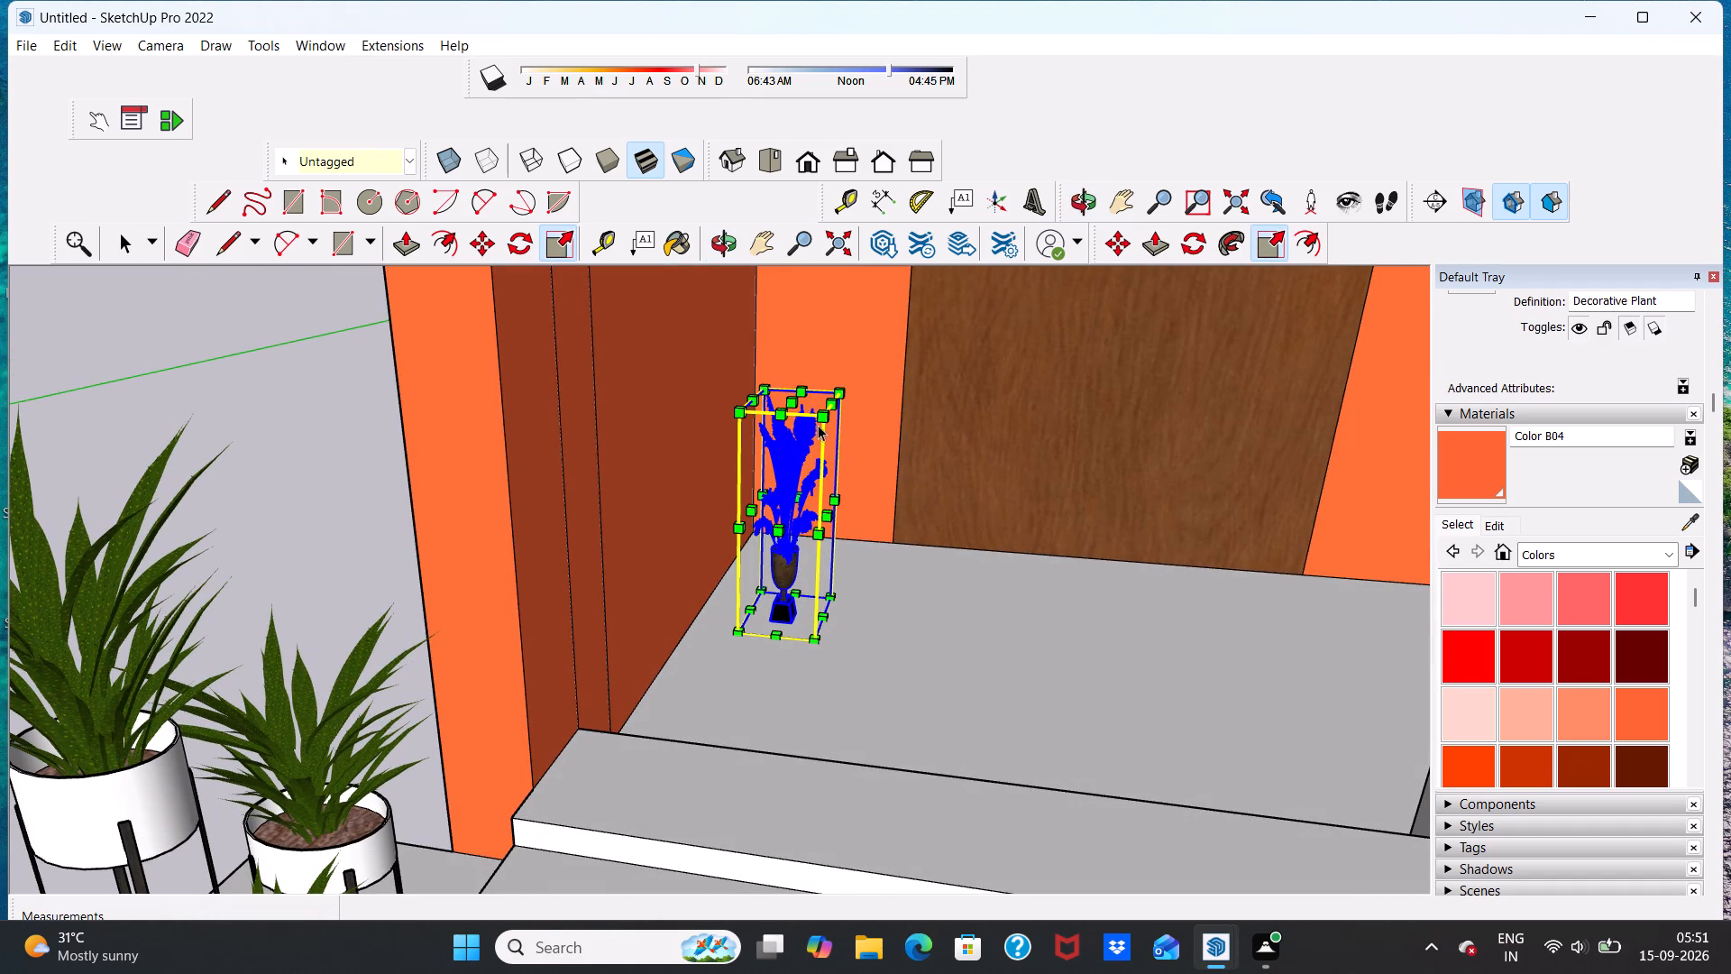
click(946, 593)
Scale the Decorative Plant beside the wooden door by about -1.77 in depth and 1.15 in height.
scroll(938, 543, down, 9)
scroll(921, 634, up, 4)
scroll(918, 565, down, 5)
scroll(893, 530, up, 7)
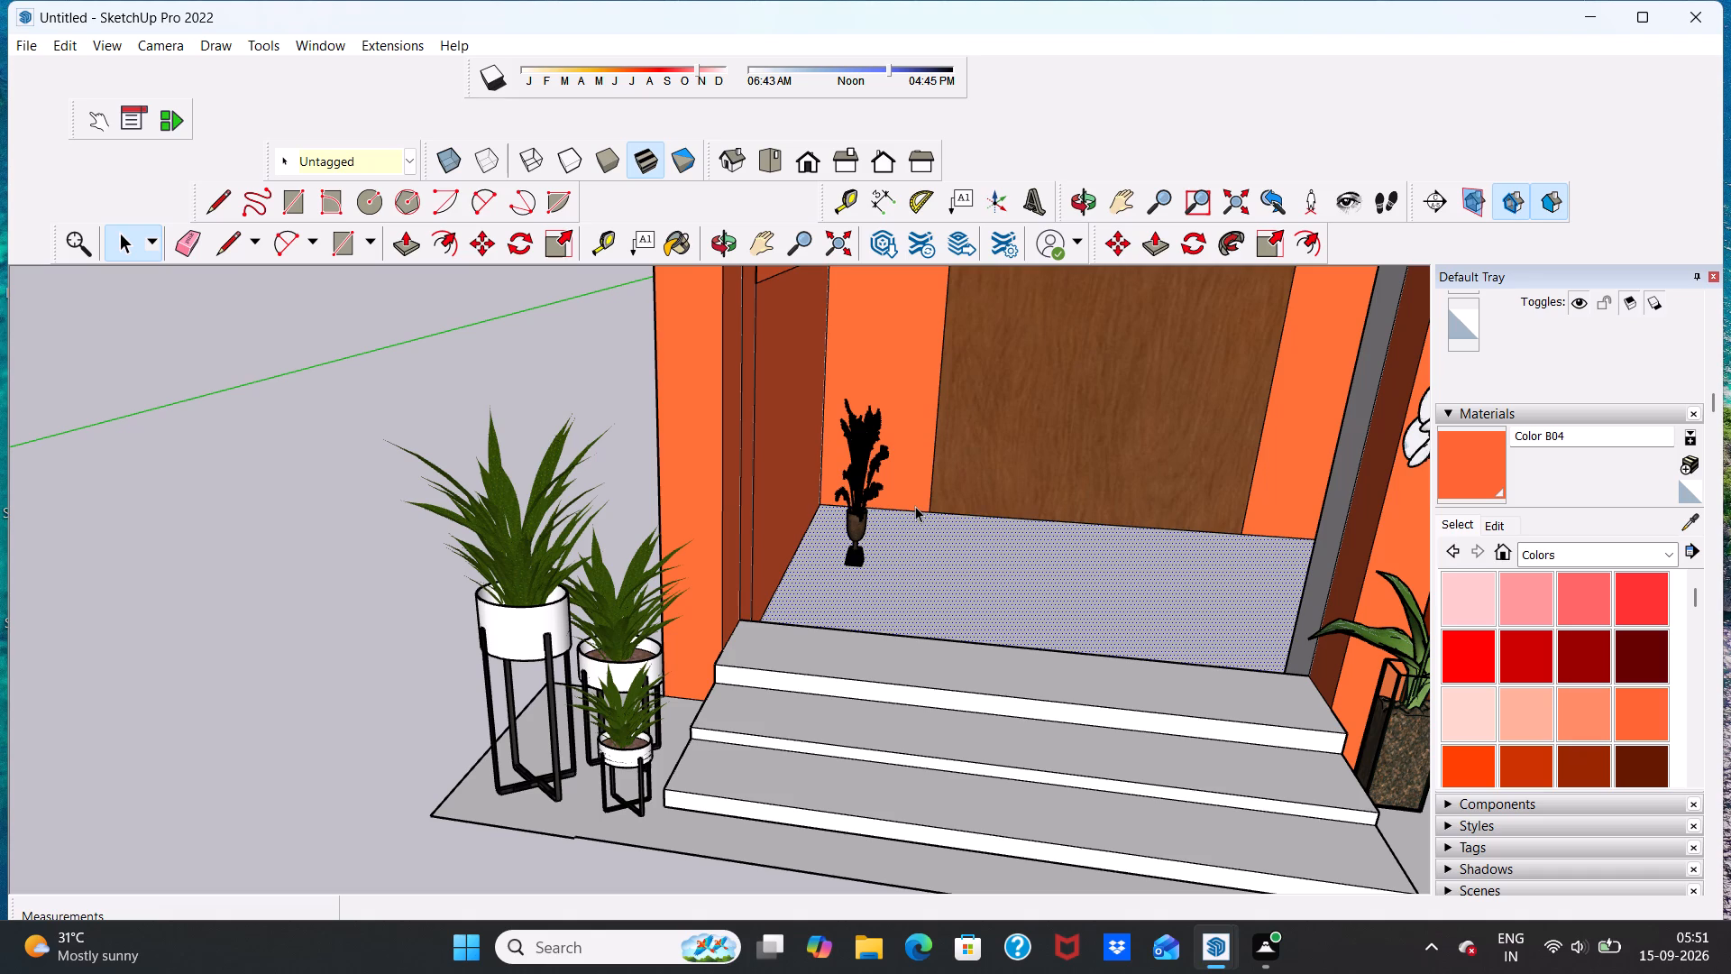
scroll(839, 561, up, 9)
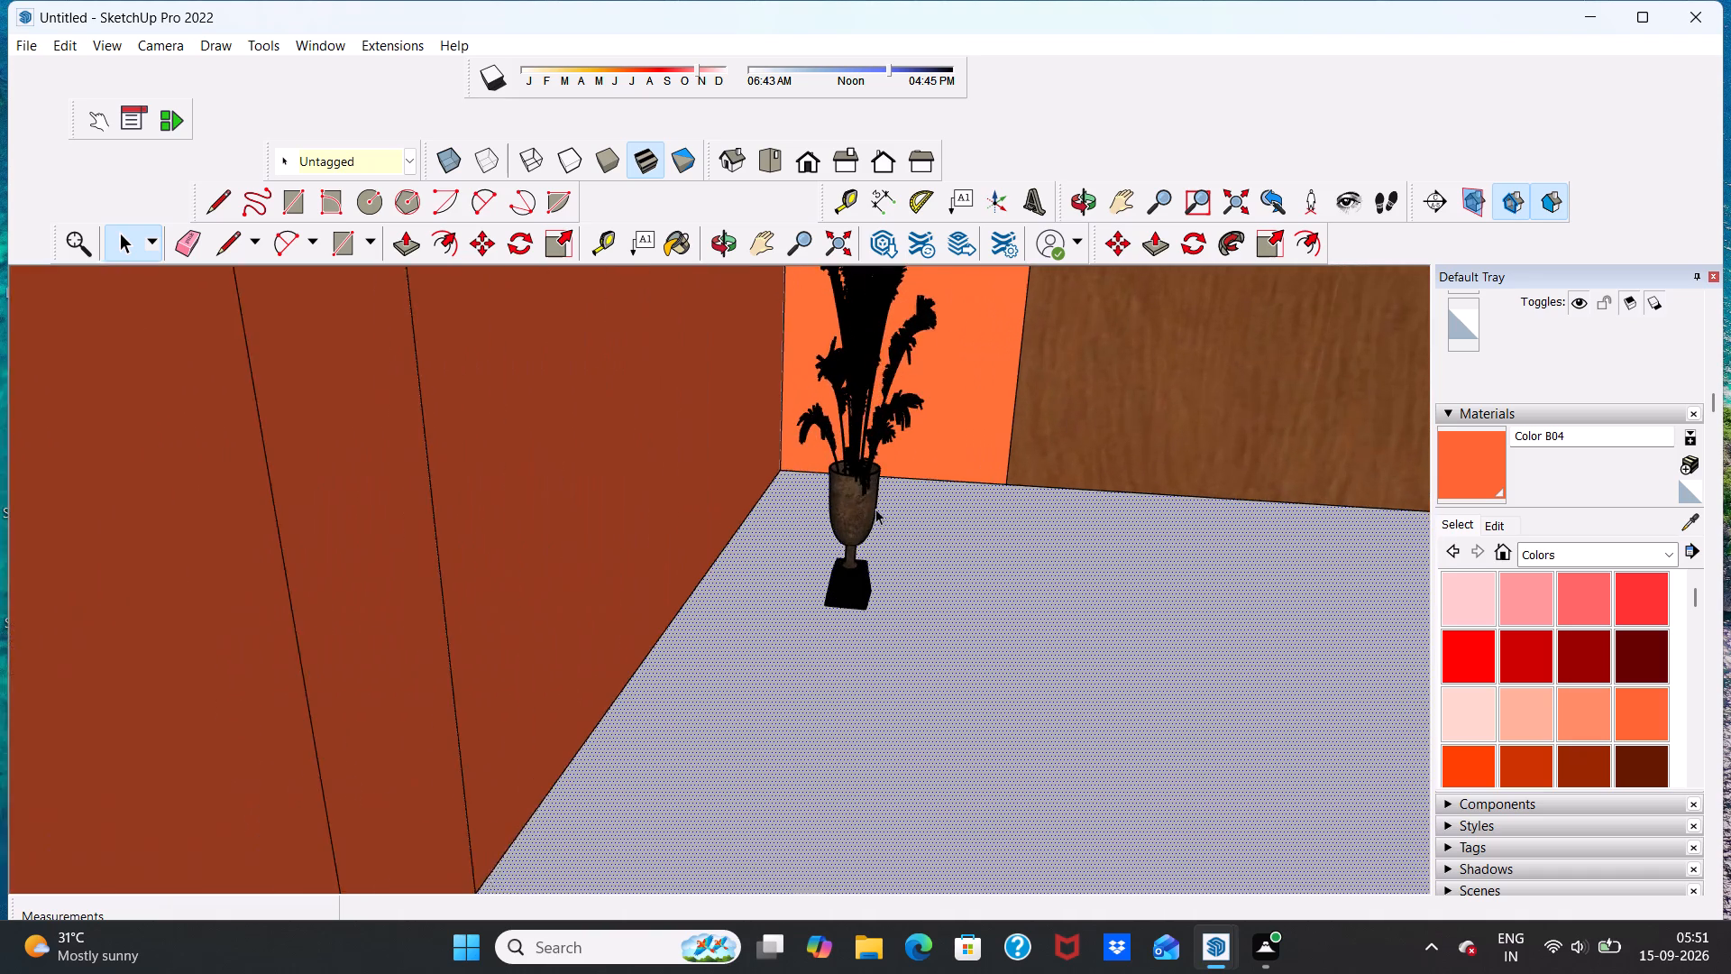
scroll(880, 520, down, 1)
middle_click(888, 528)
click(848, 523)
scroll(891, 529, down, 10)
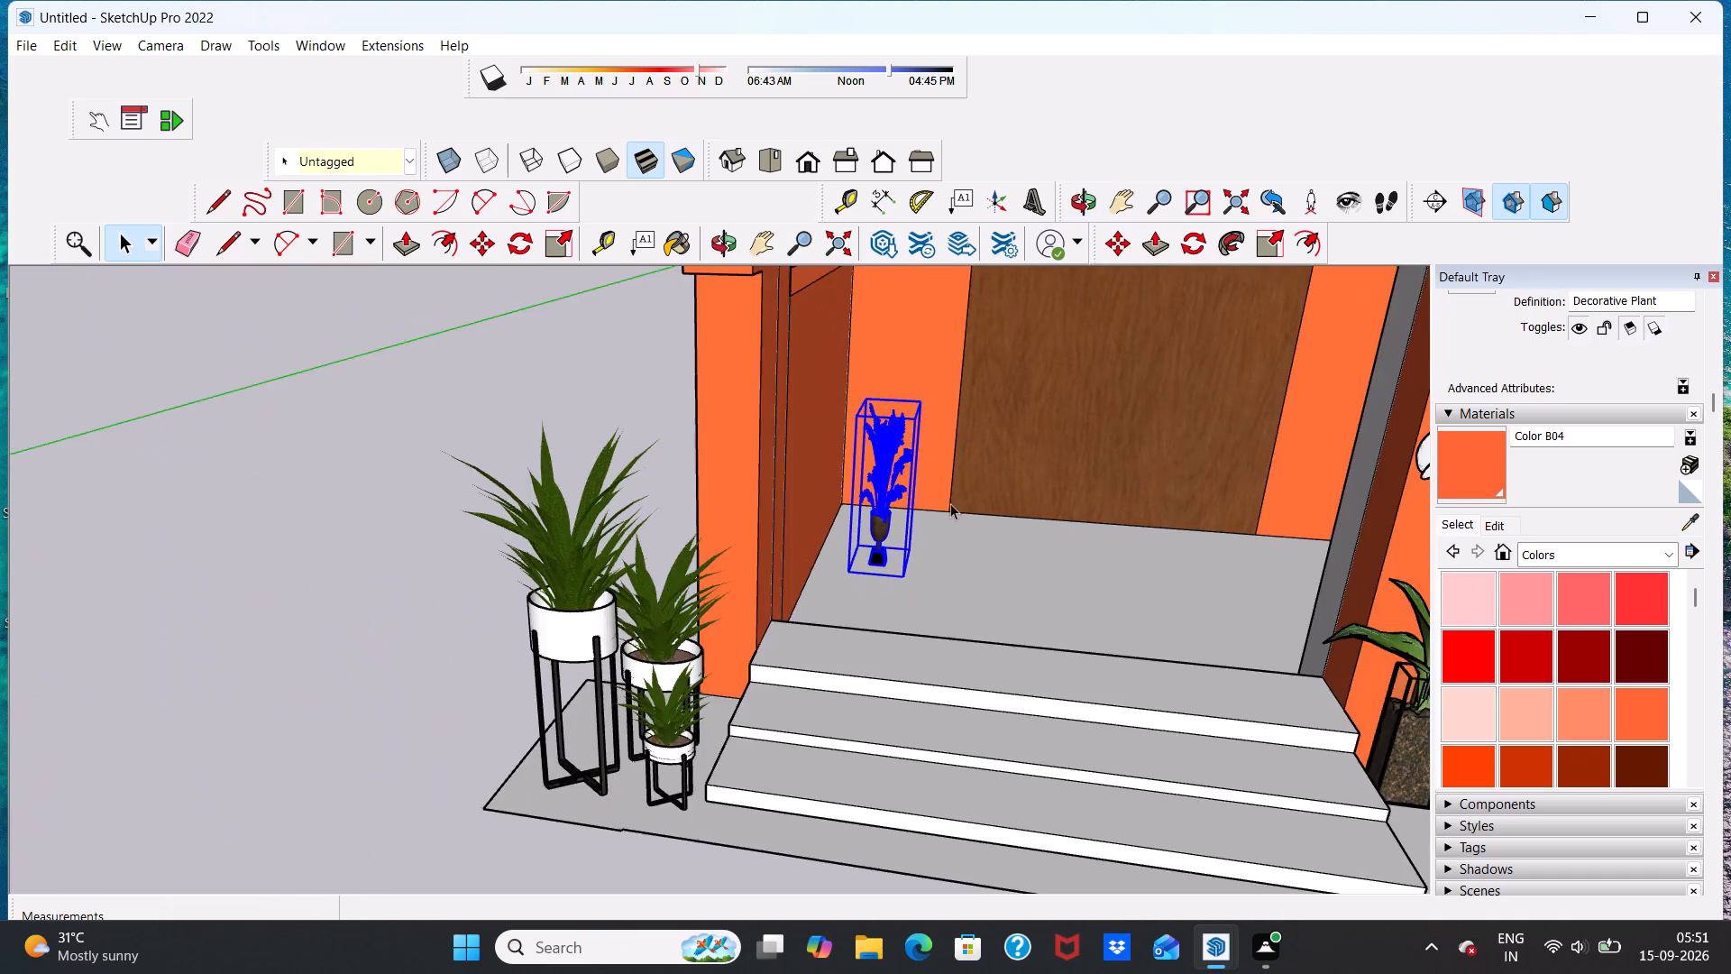
scroll(955, 494, up, 4)
scroll(946, 464, down, 4)
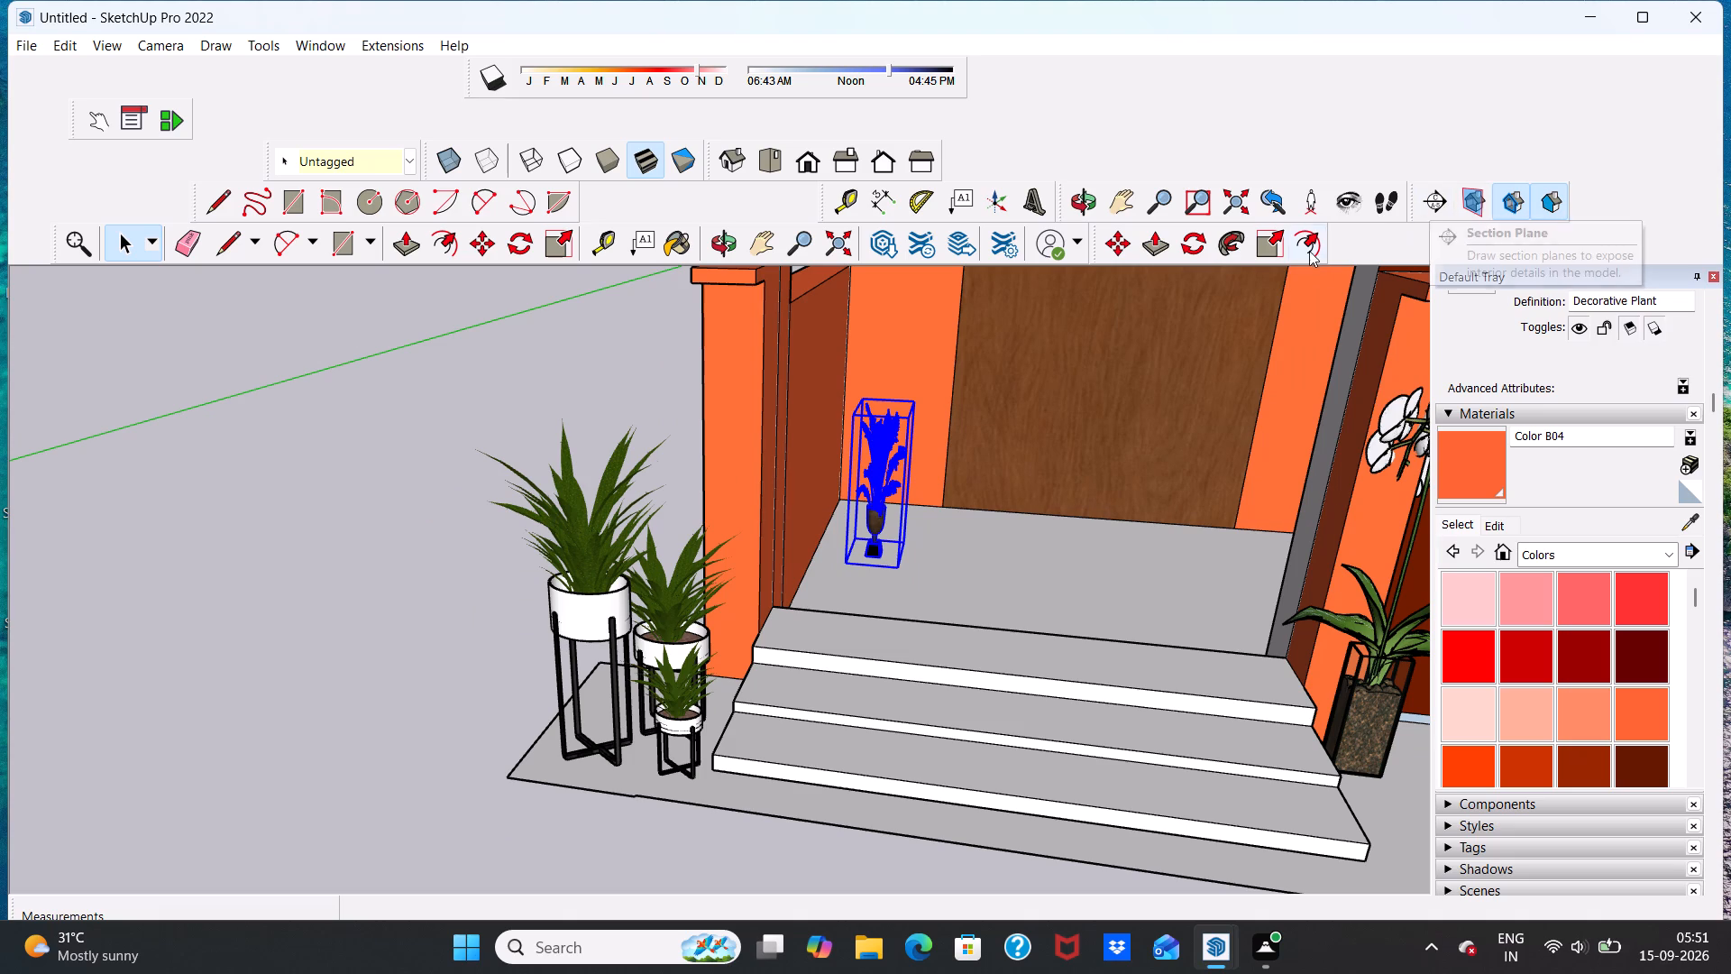
click(1263, 248)
scroll(797, 544, up, 6)
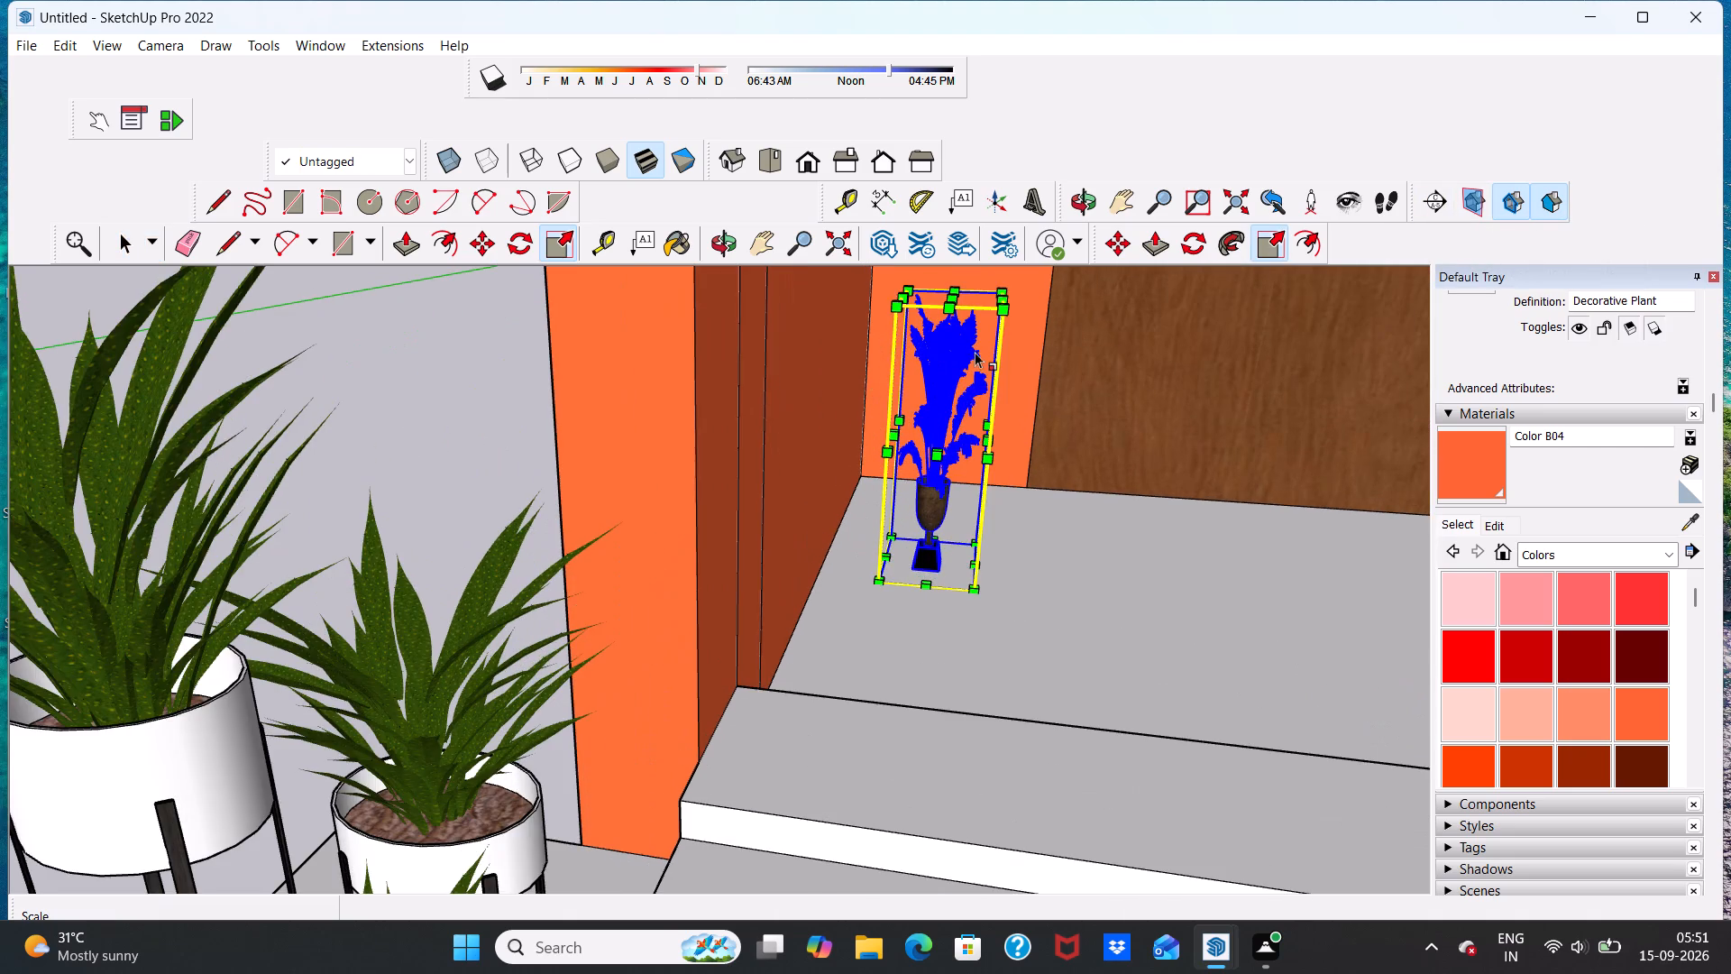
scroll(975, 357, down, 8)
scroll(958, 321, up, 4)
click(964, 344)
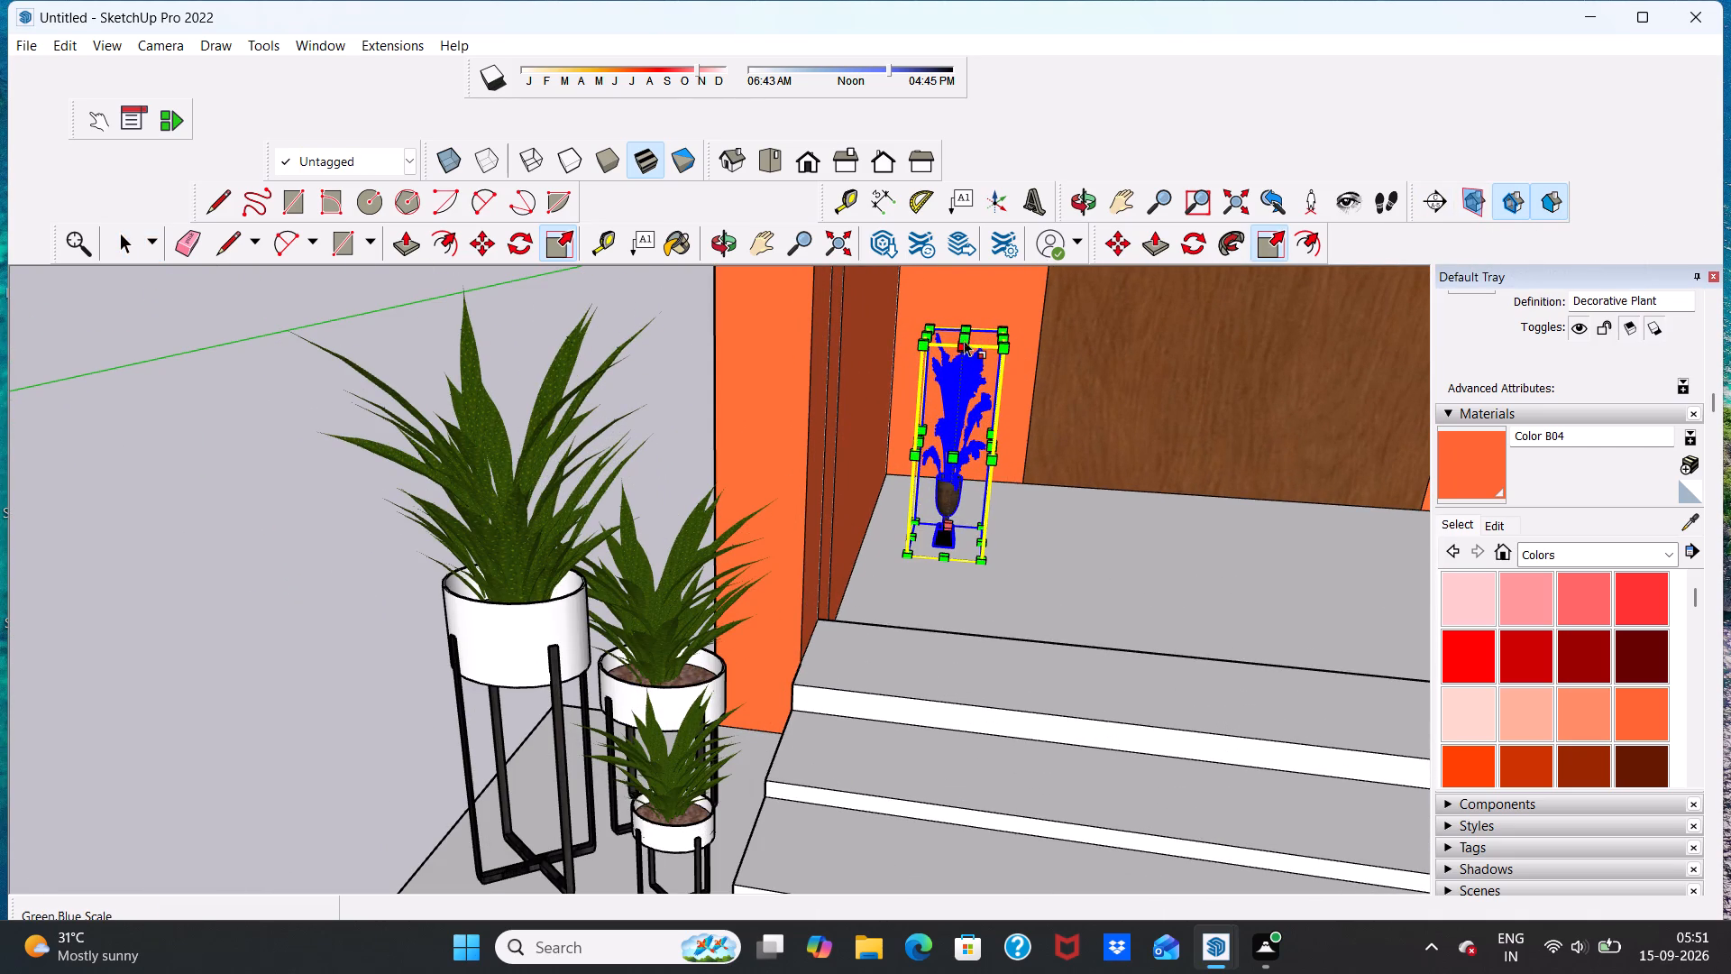
click(974, 280)
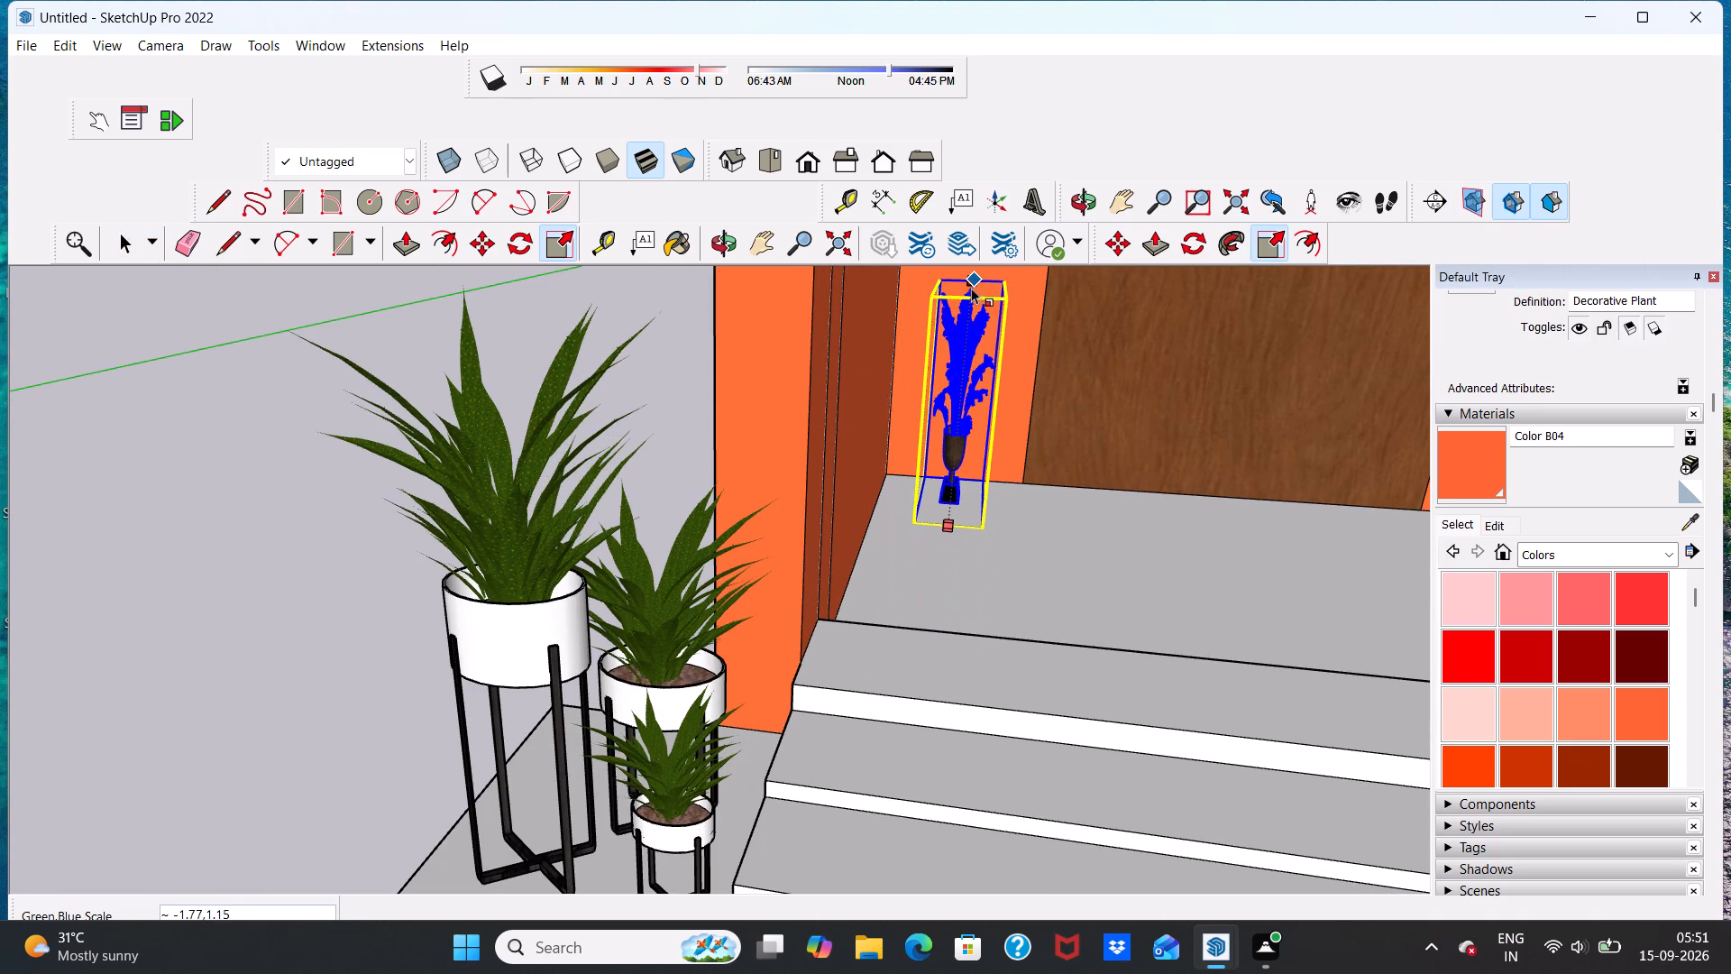
Reduce the Decorative Plant's depth alone by a factor of about 0.79.
scroll(1053, 425, down, 6)
middle_drag(1081, 417, 841, 501)
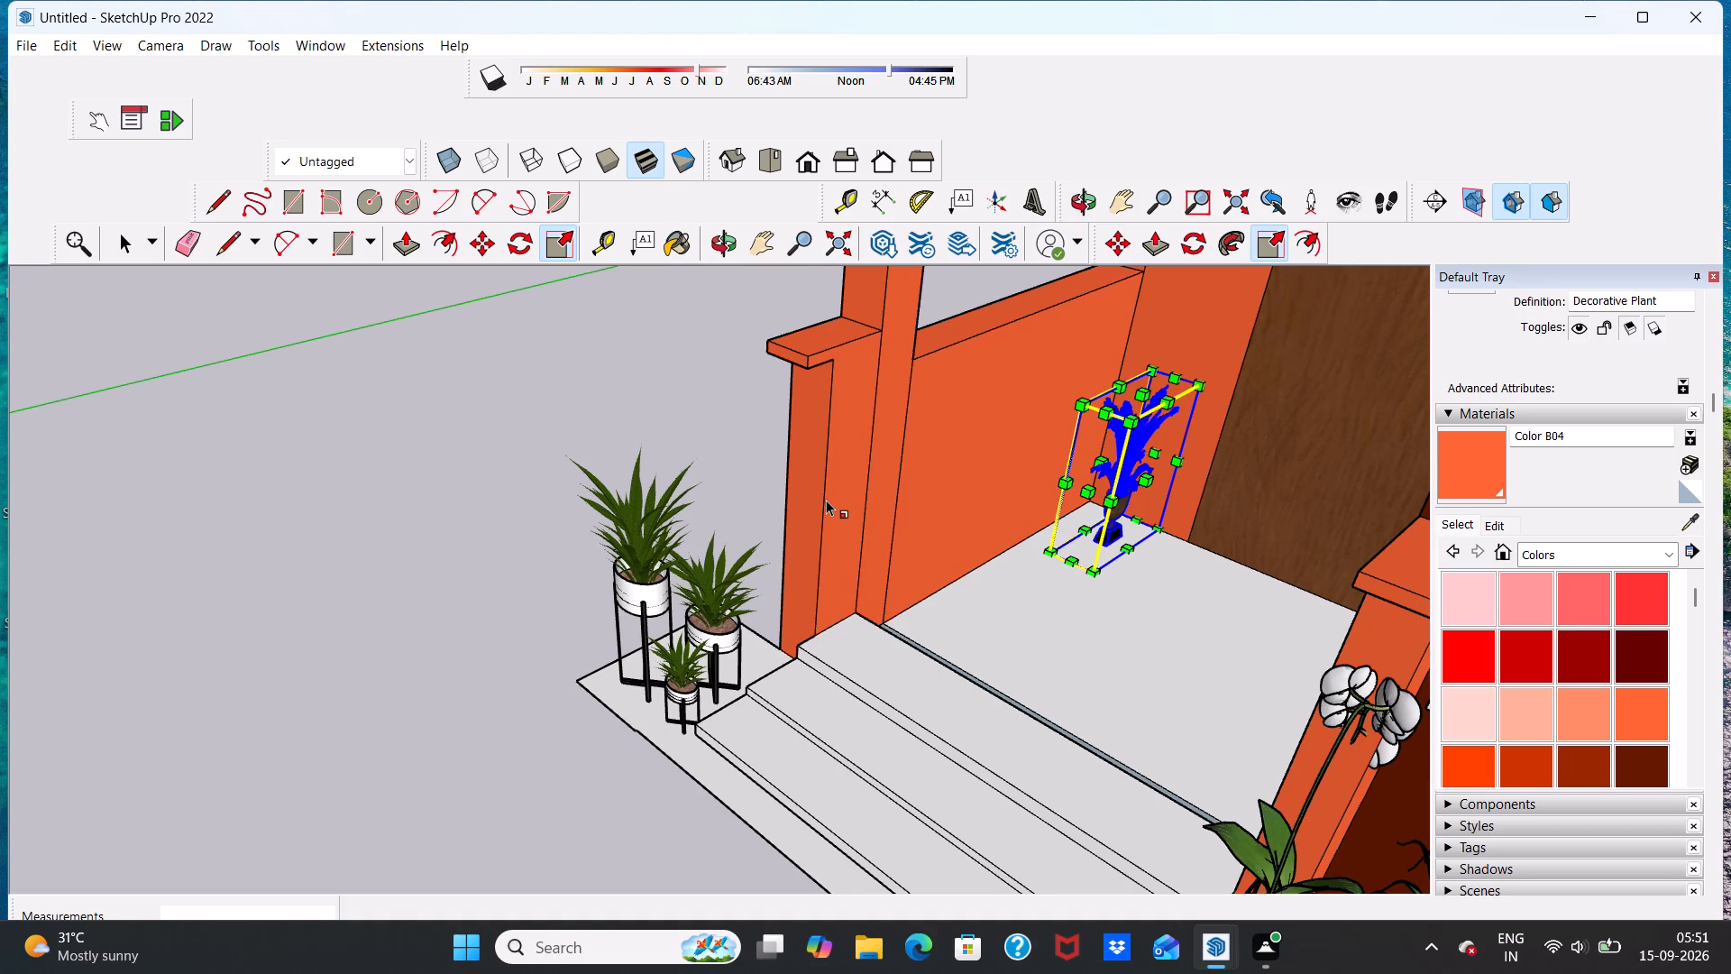
middle_drag(1147, 522, 999, 501)
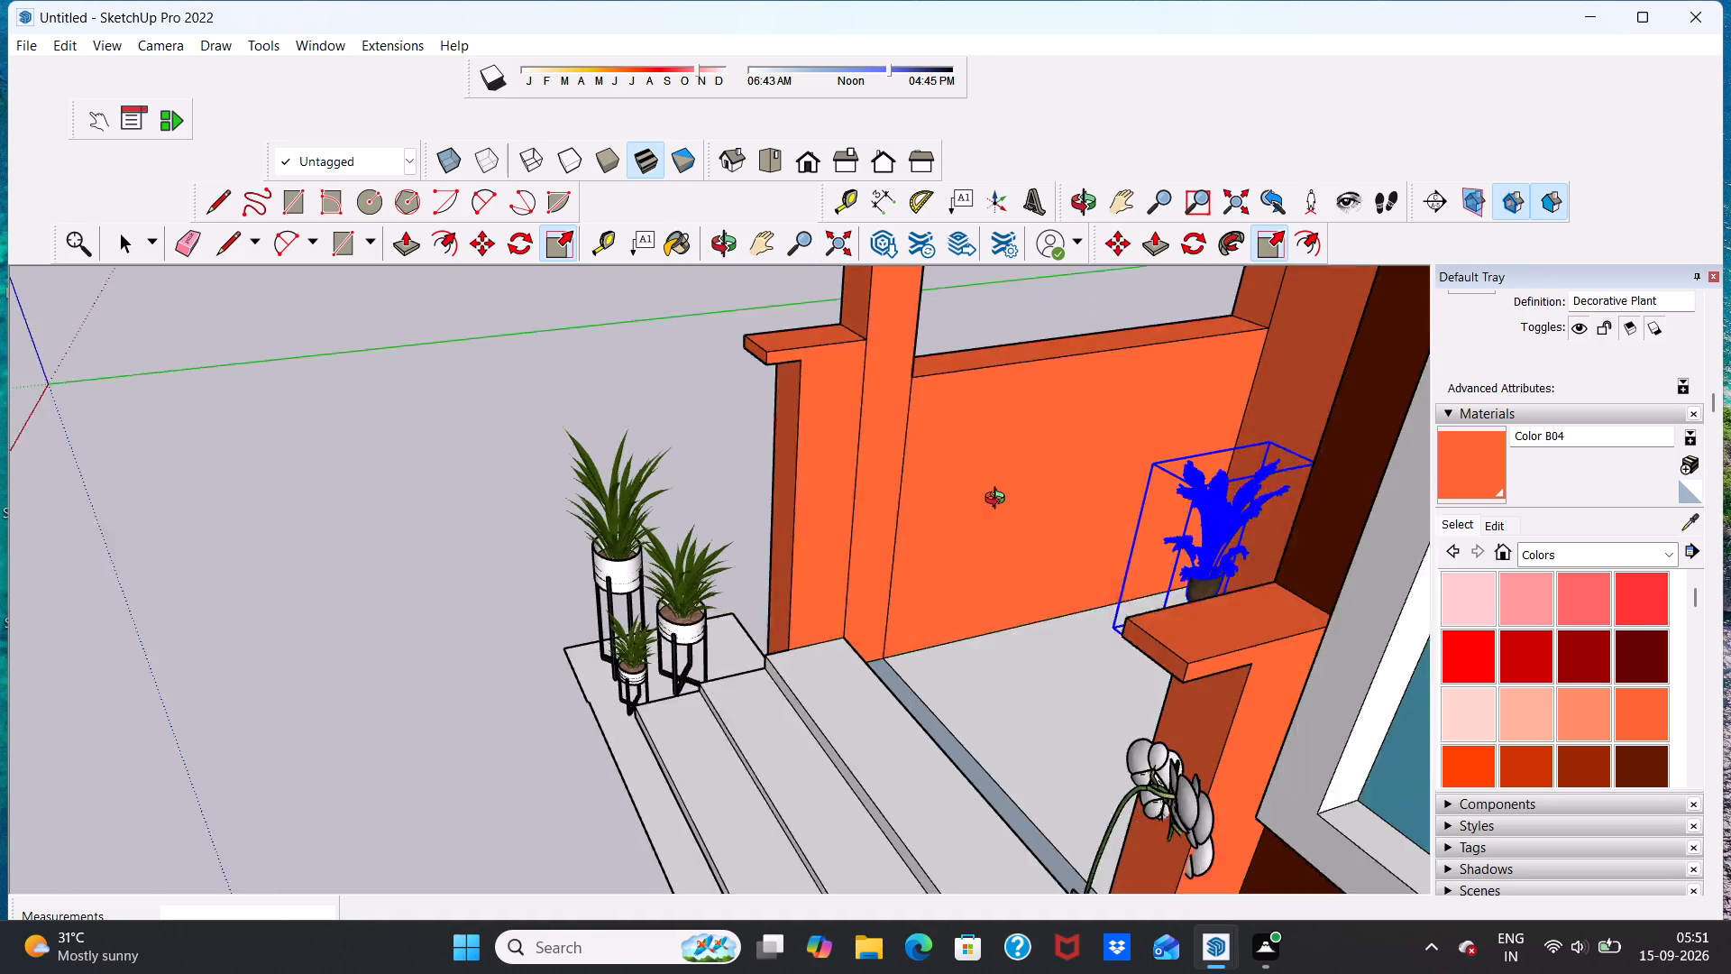
middle_drag(999, 501, 1085, 510)
scroll(1201, 508, up, 9)
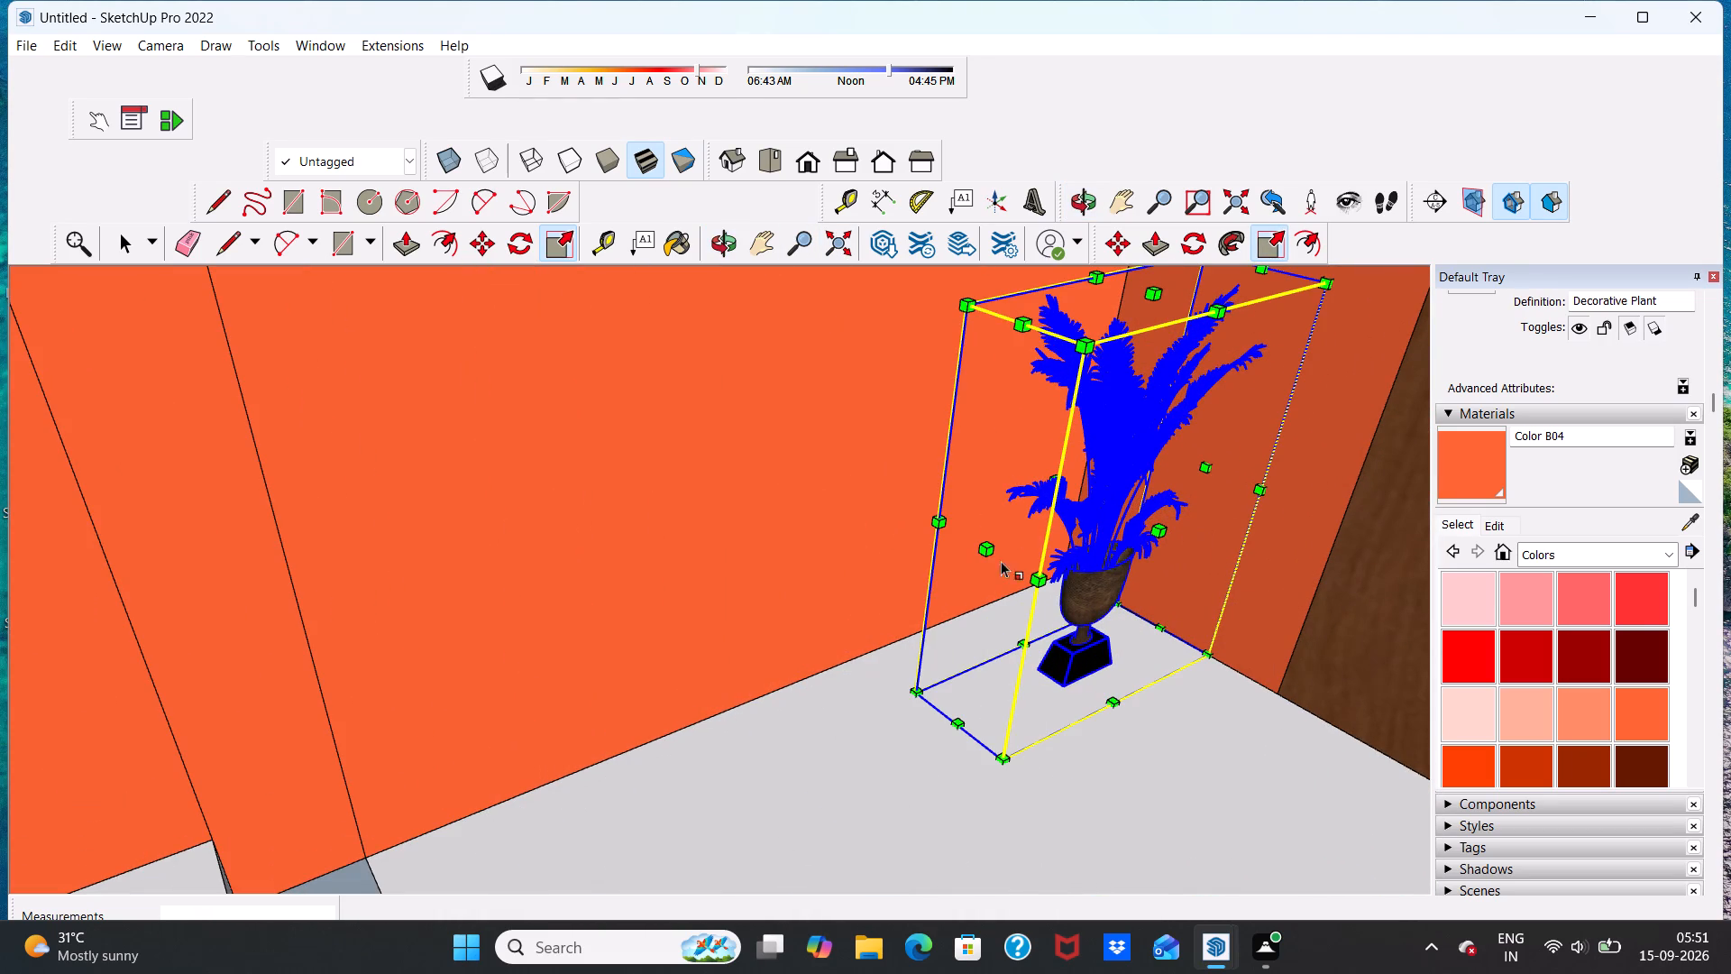
click(981, 553)
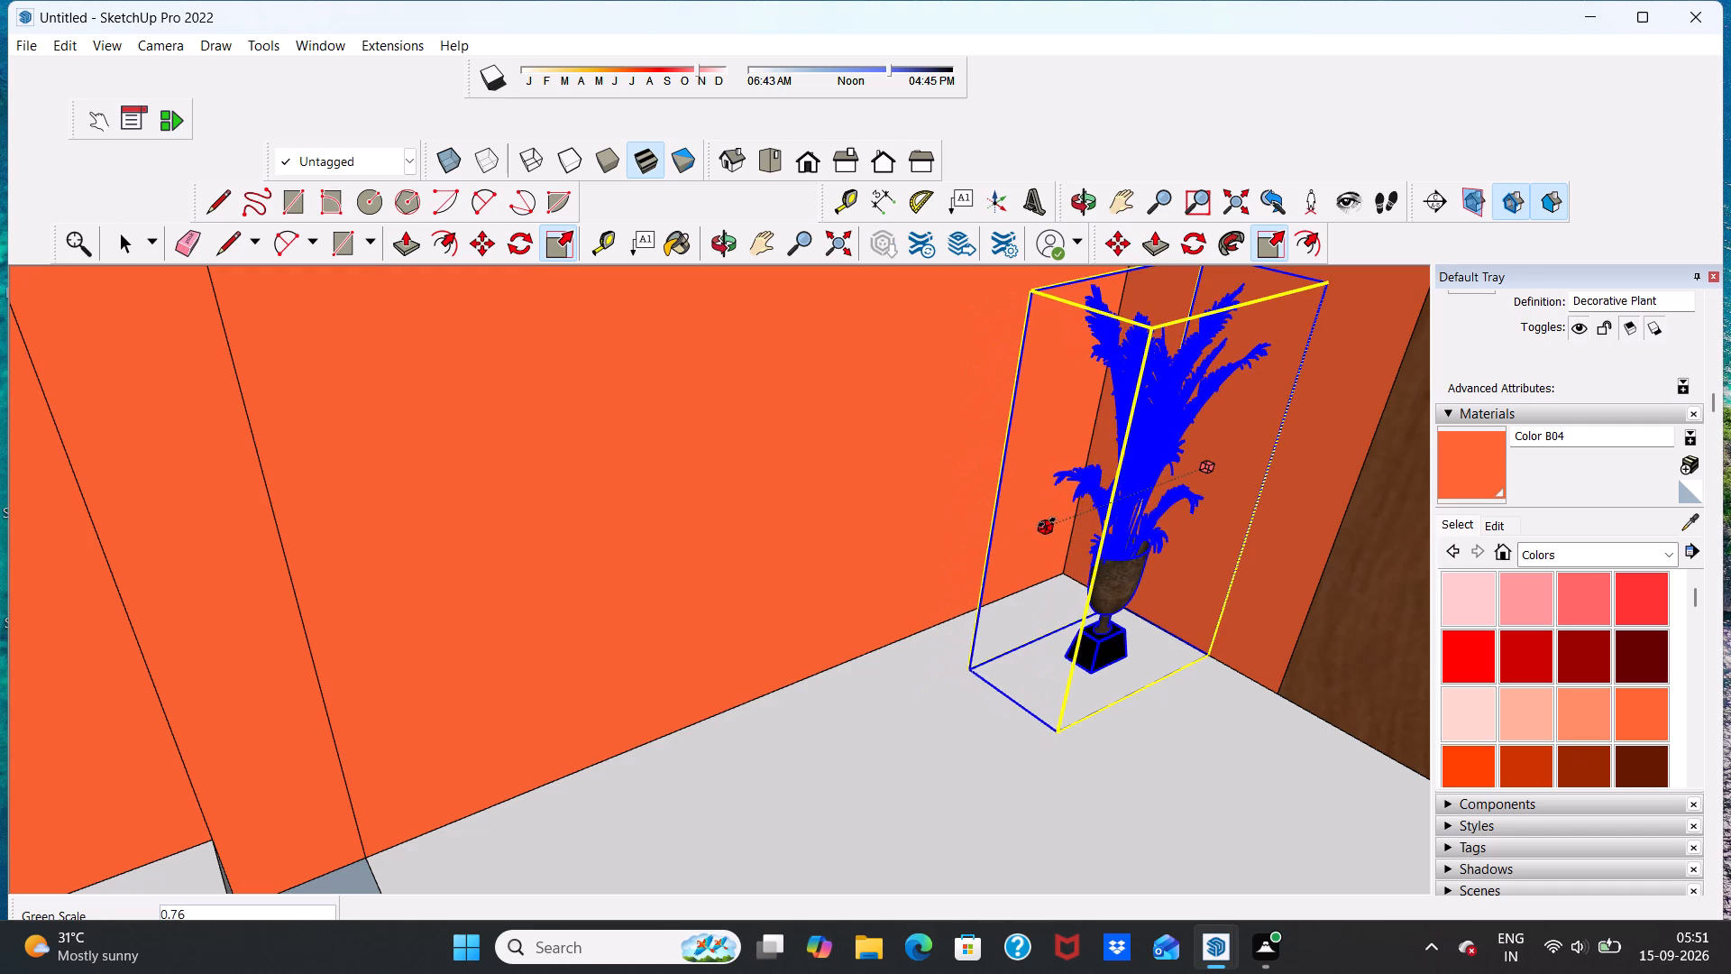
click(1038, 516)
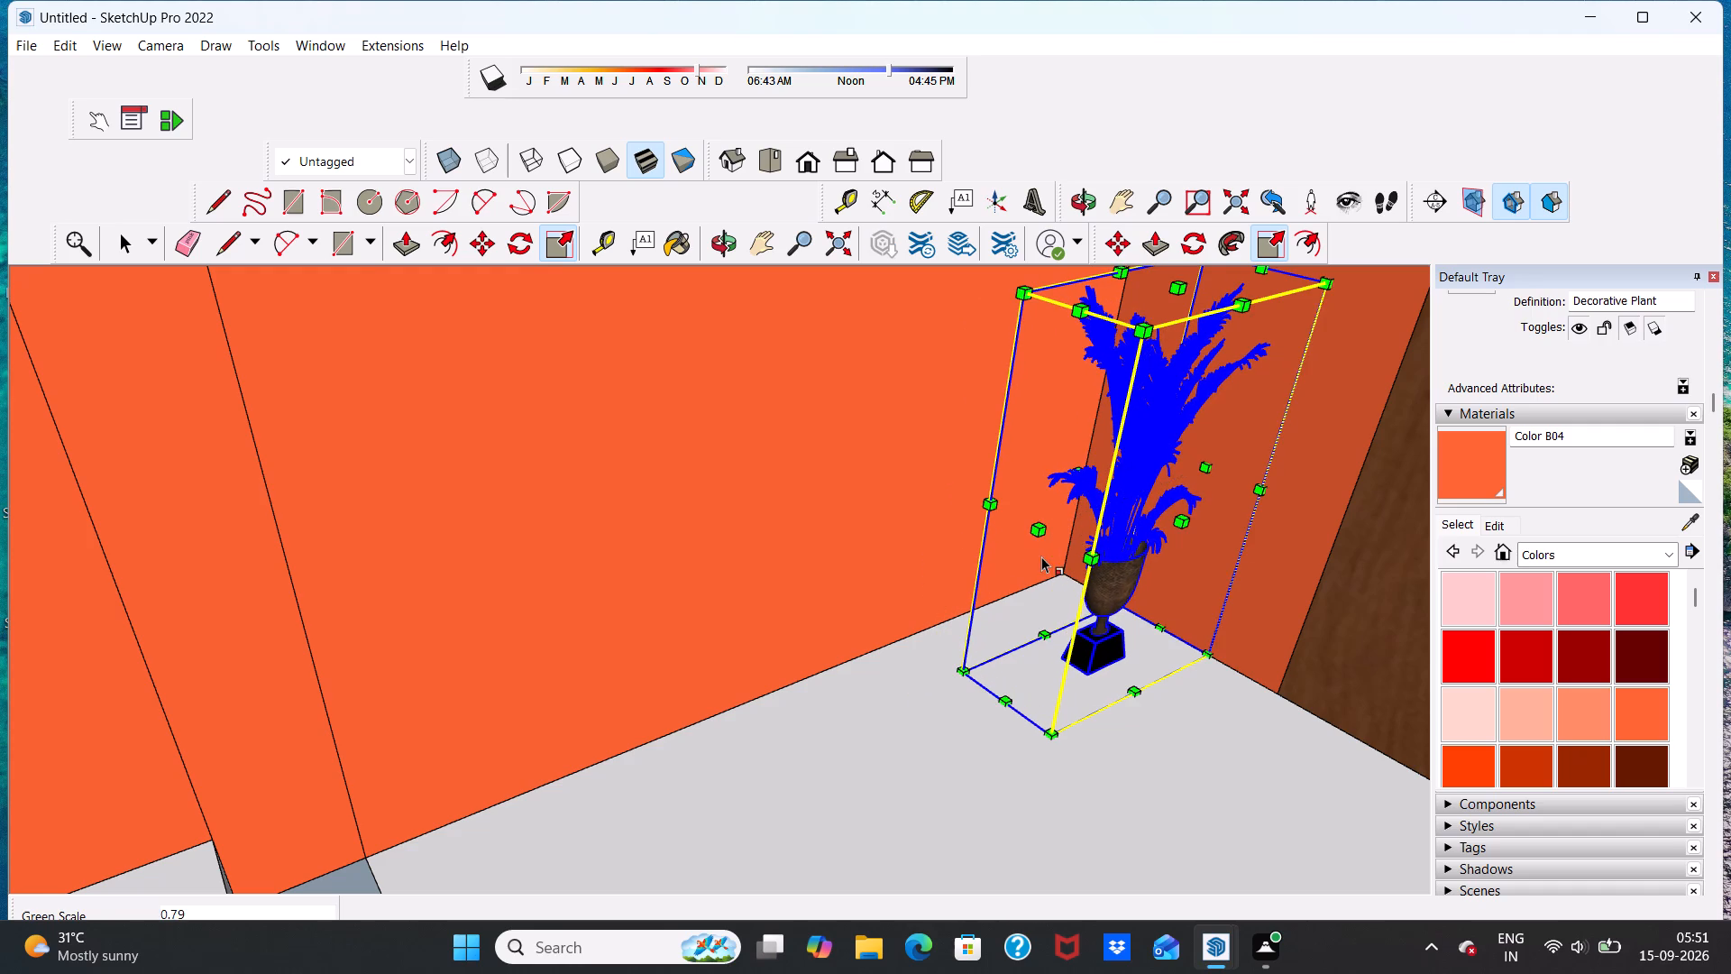
Widen the Decorative Plant slightly along the red axis, towards the wooden door.
scroll(1041, 558, up, 1)
middle_drag(1040, 559, 1186, 562)
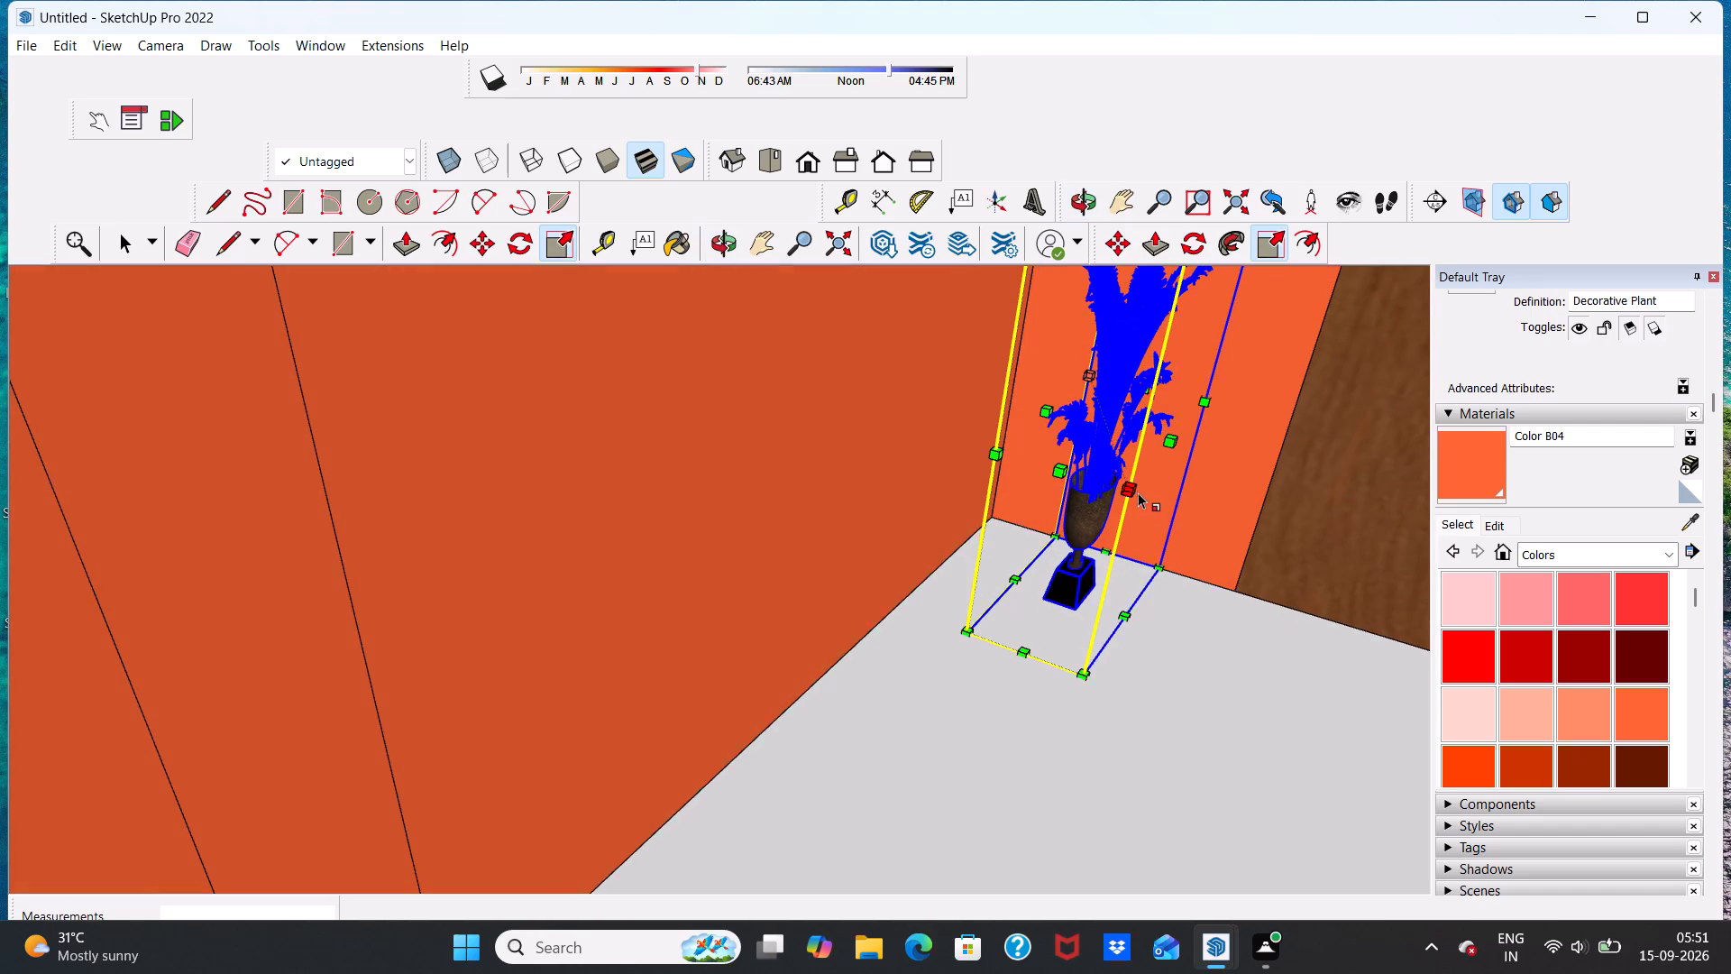
click(1131, 490)
click(1174, 492)
Stretch the Decorative Plant's height by a factor of about 1.50 and deselect it.
scroll(1186, 488, down, 11)
middle_drag(1177, 574, 1194, 478)
scroll(1156, 455, up, 4)
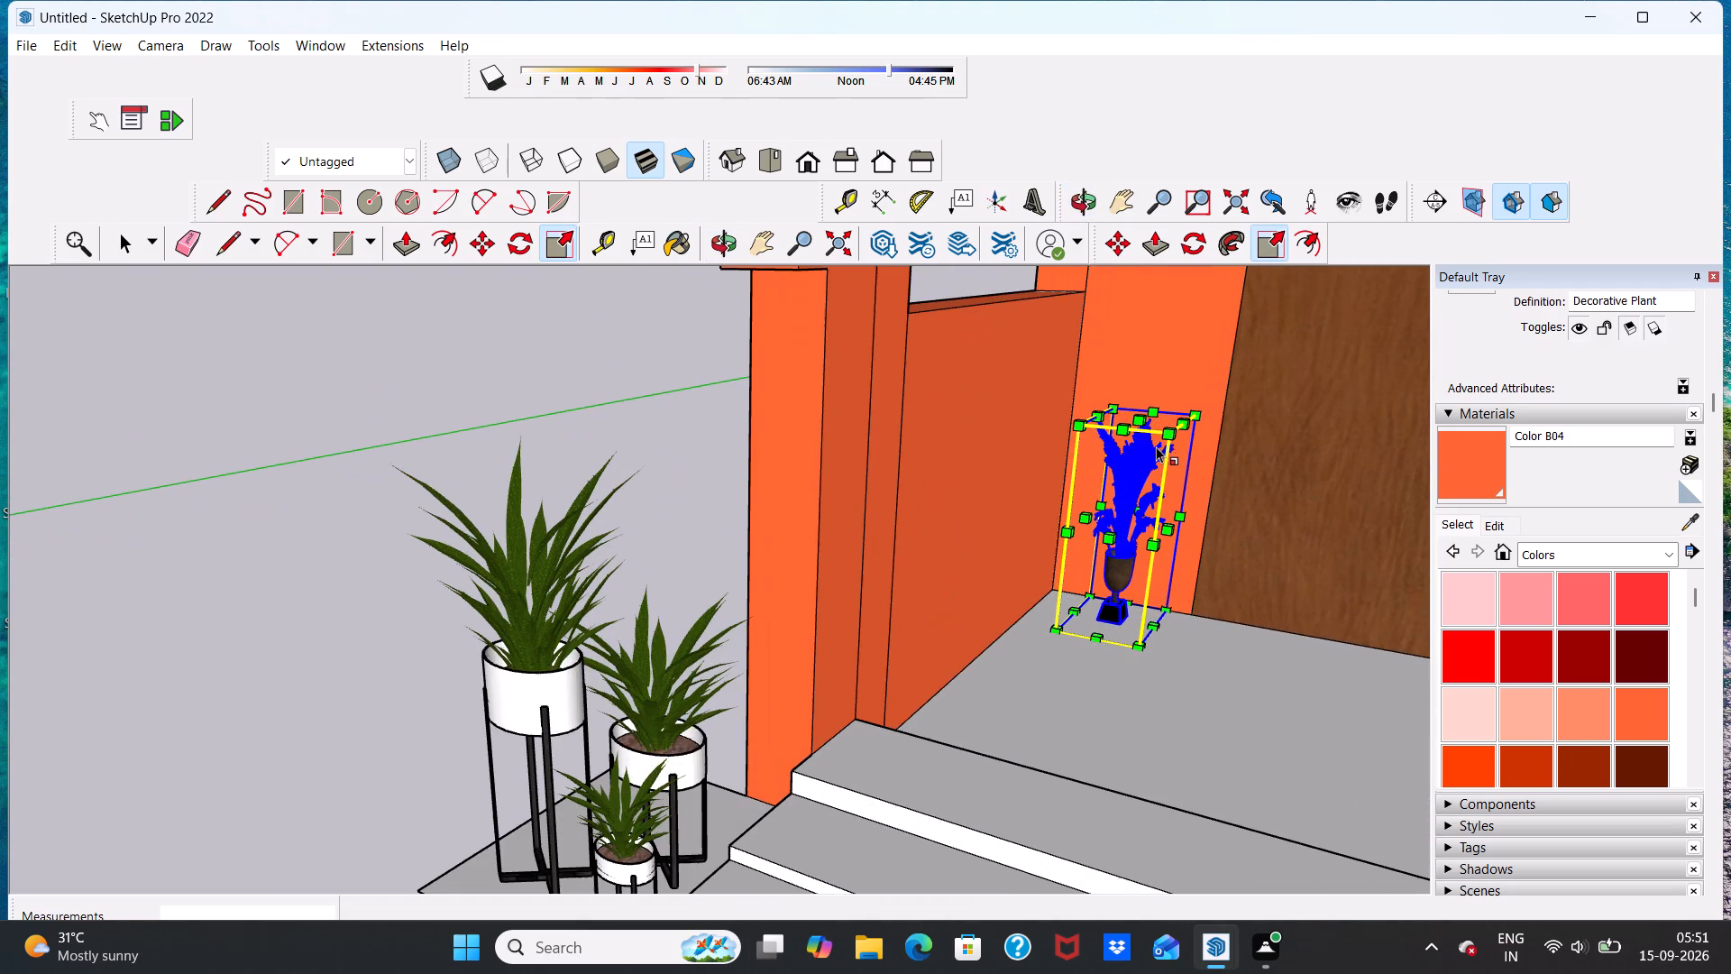
click(1137, 424)
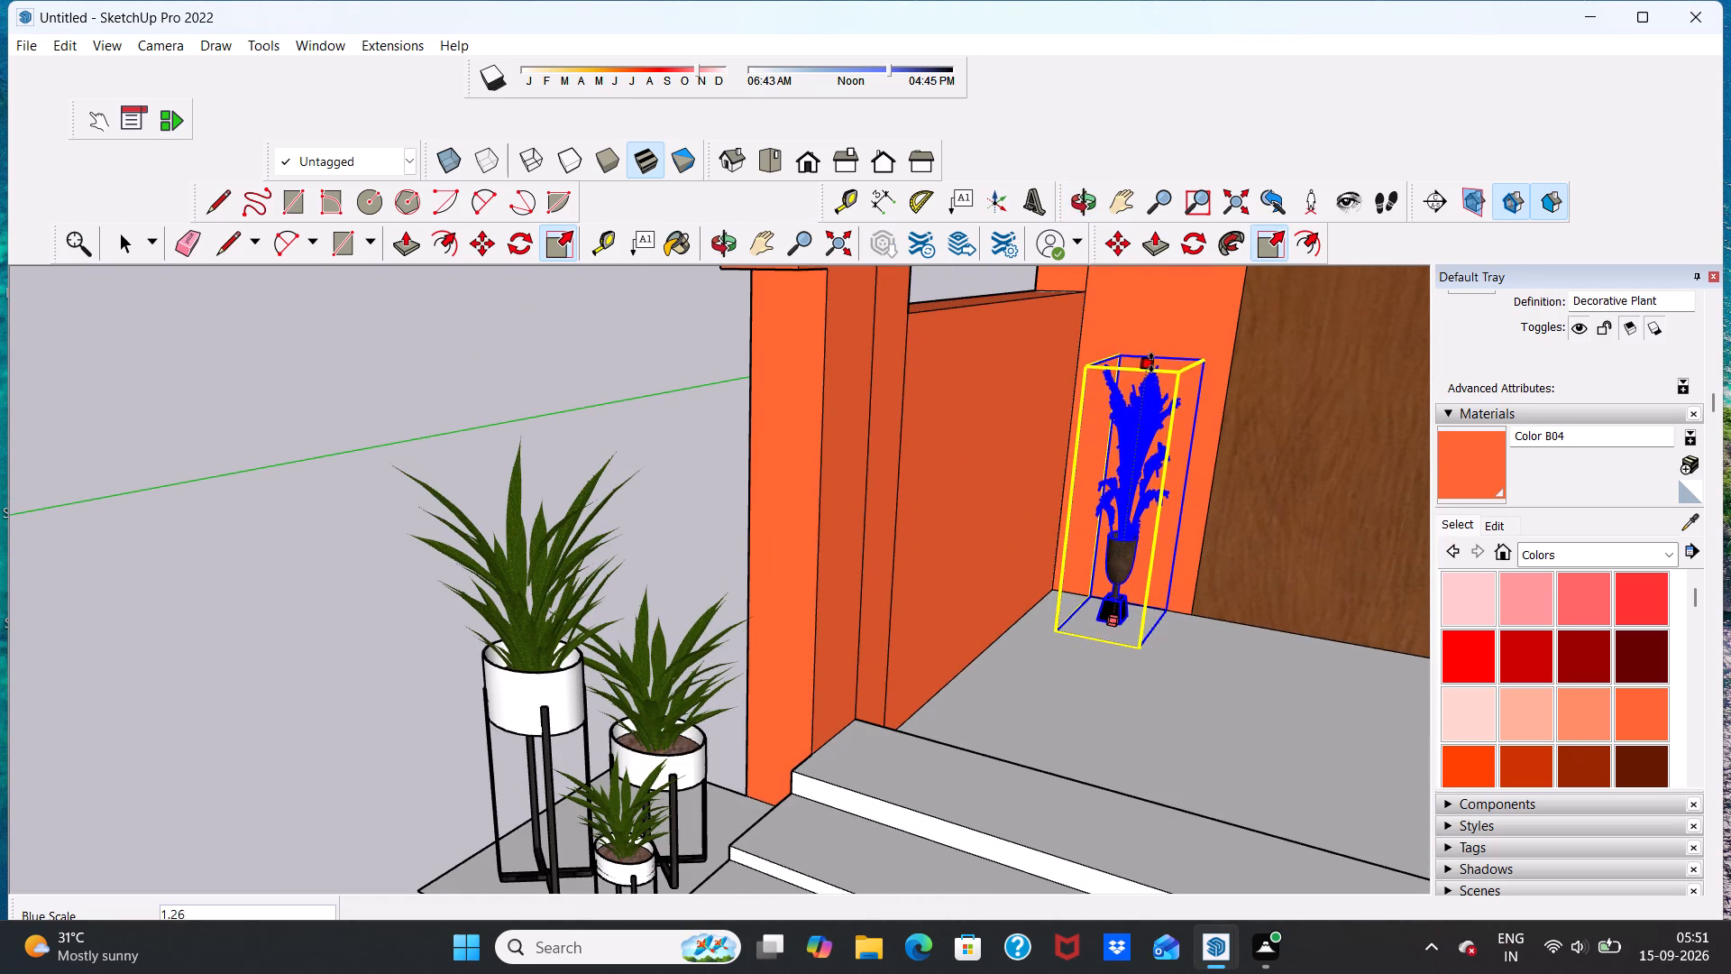
click(1166, 310)
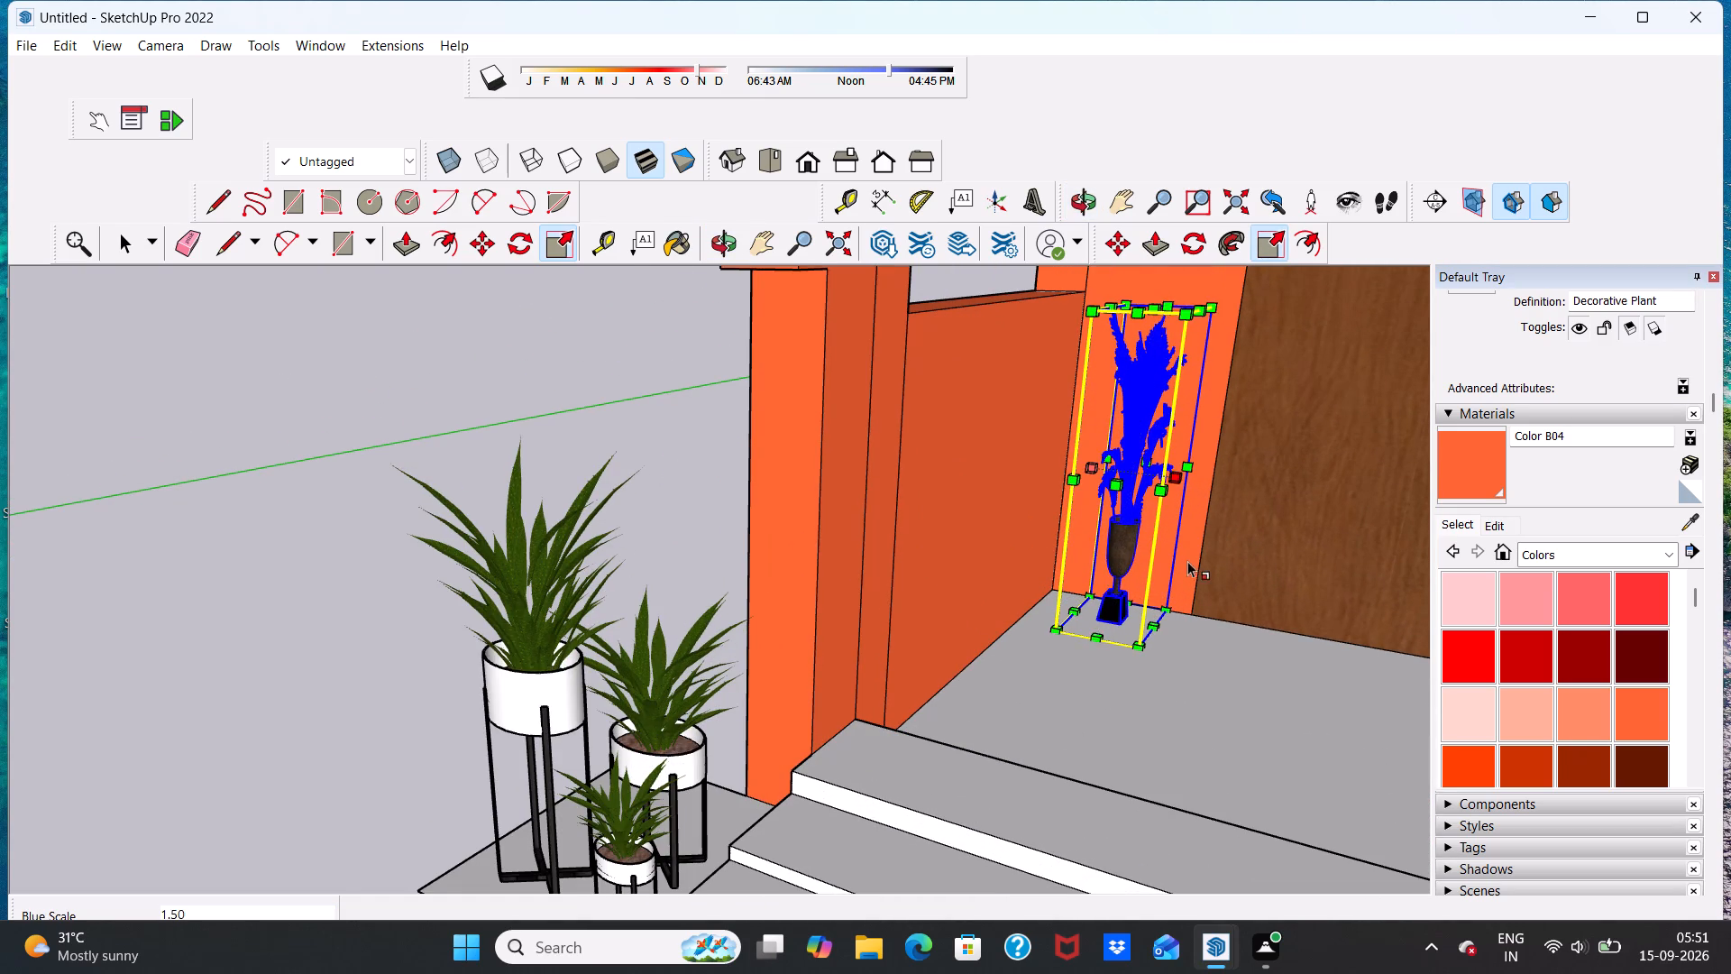
middle_drag(1187, 562, 1033, 528)
scroll(1068, 508, down, 13)
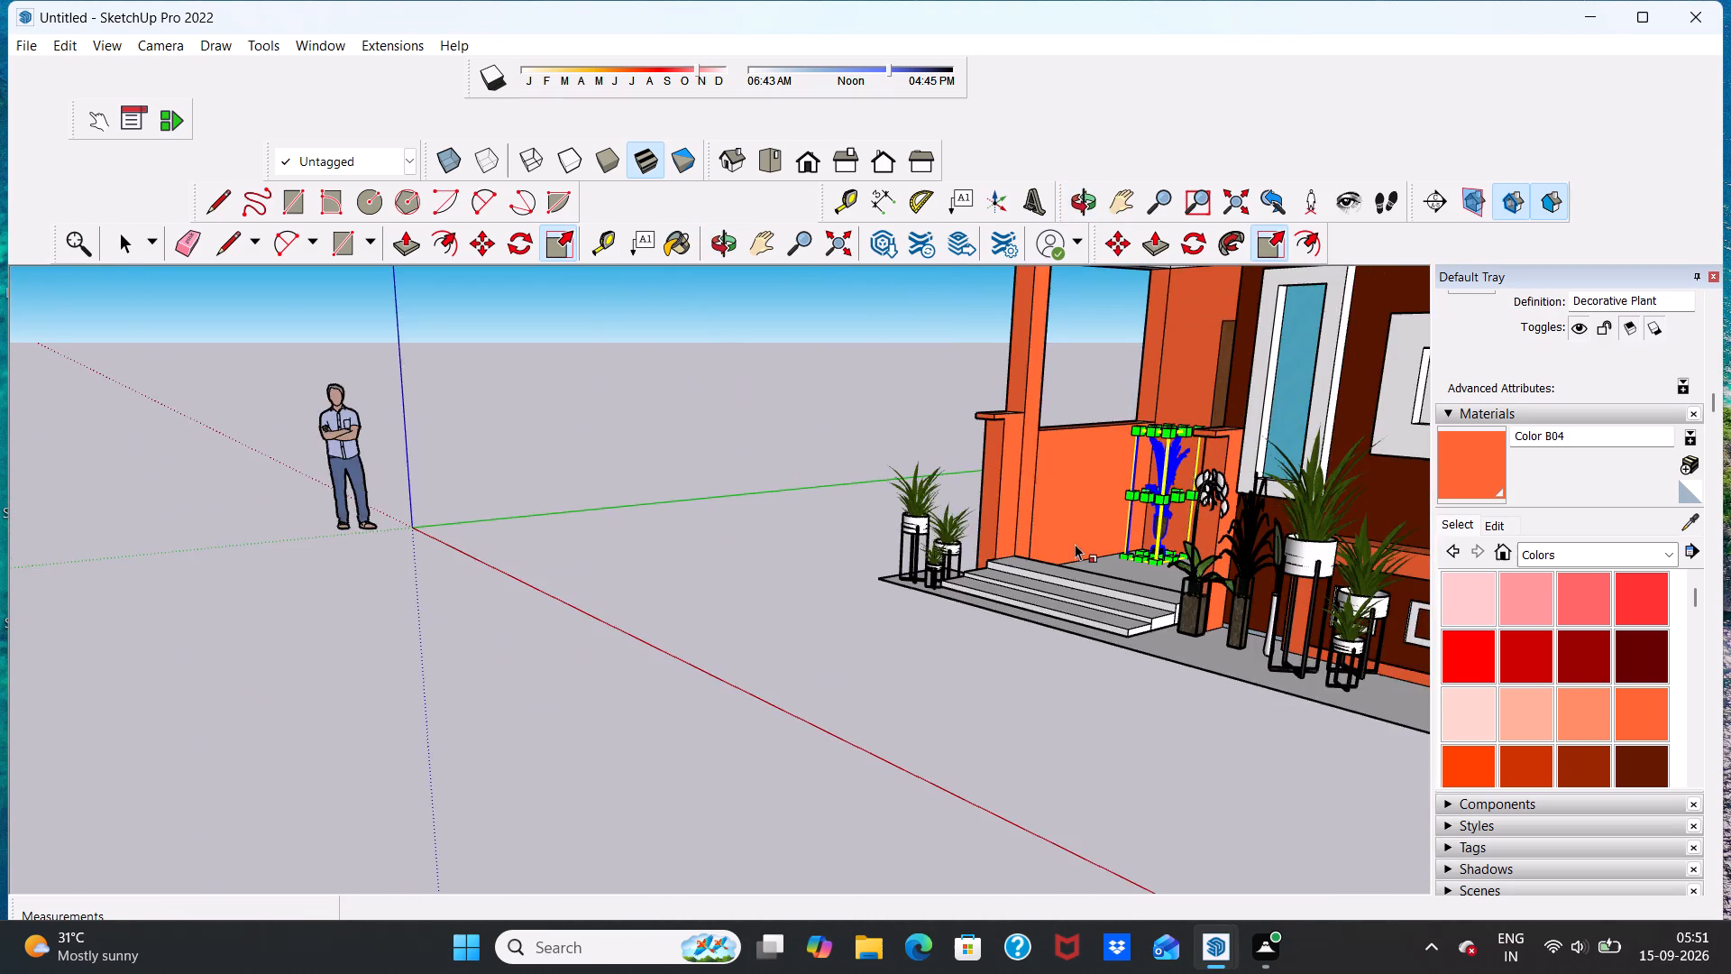
scroll(1075, 547, up, 4)
scroll(1136, 542, down, 6)
middle_drag(1142, 518, 1296, 525)
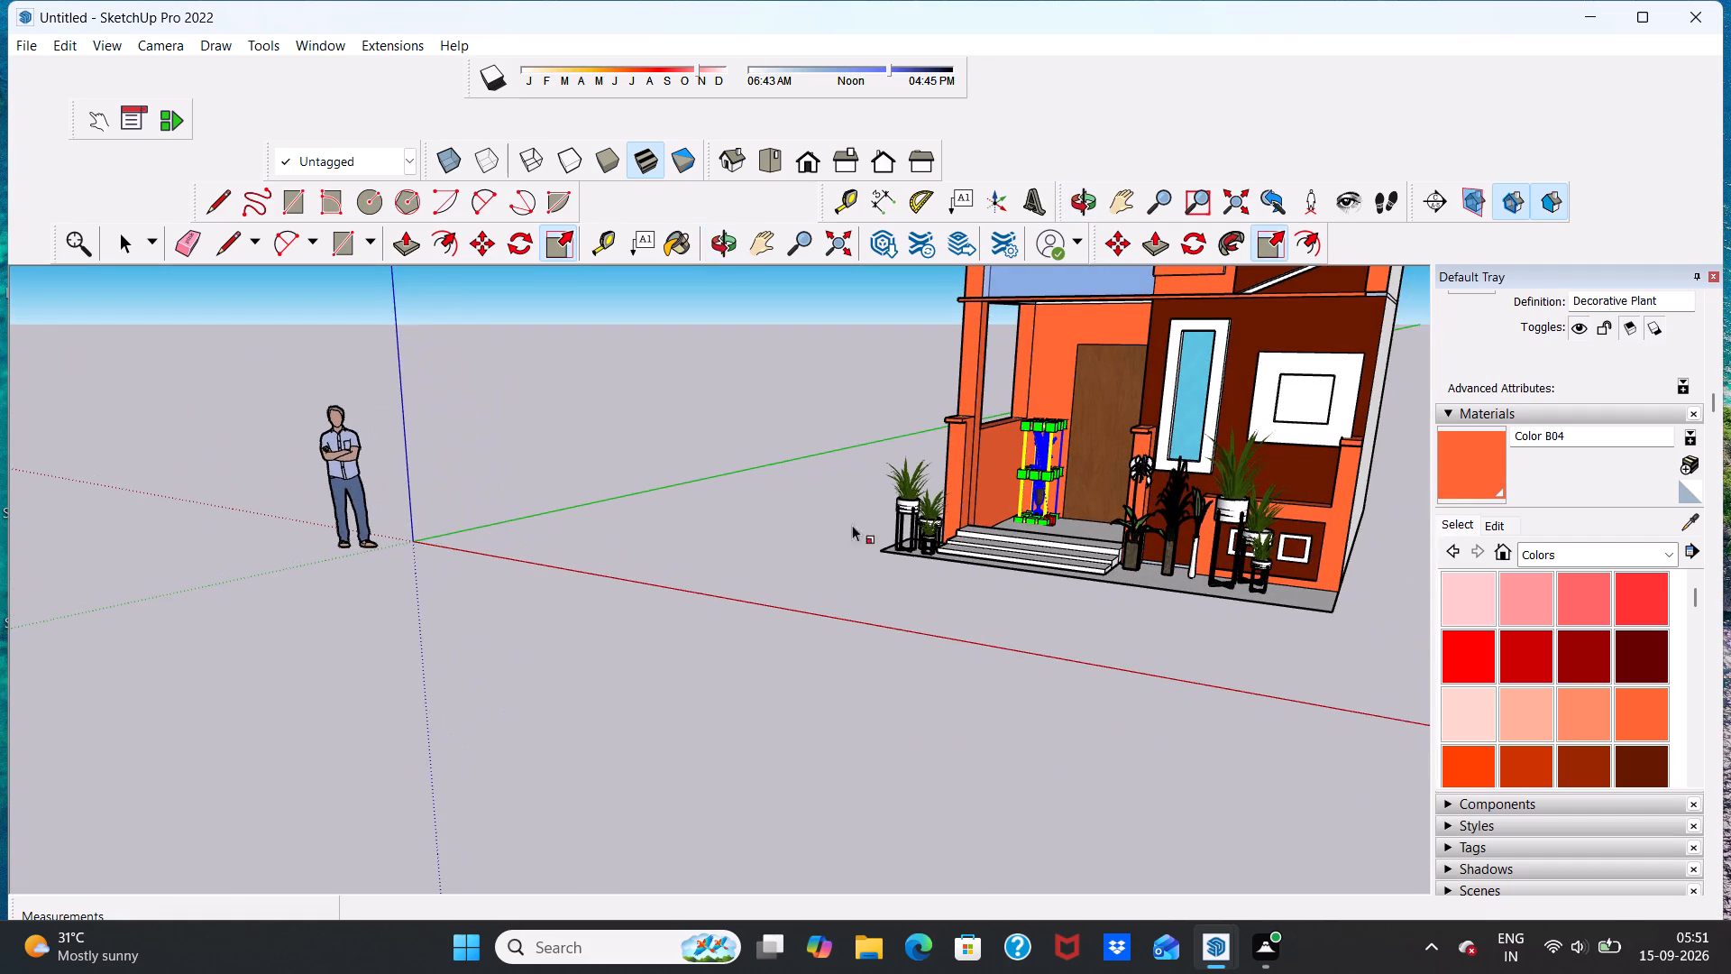
click(704, 521)
key(space)
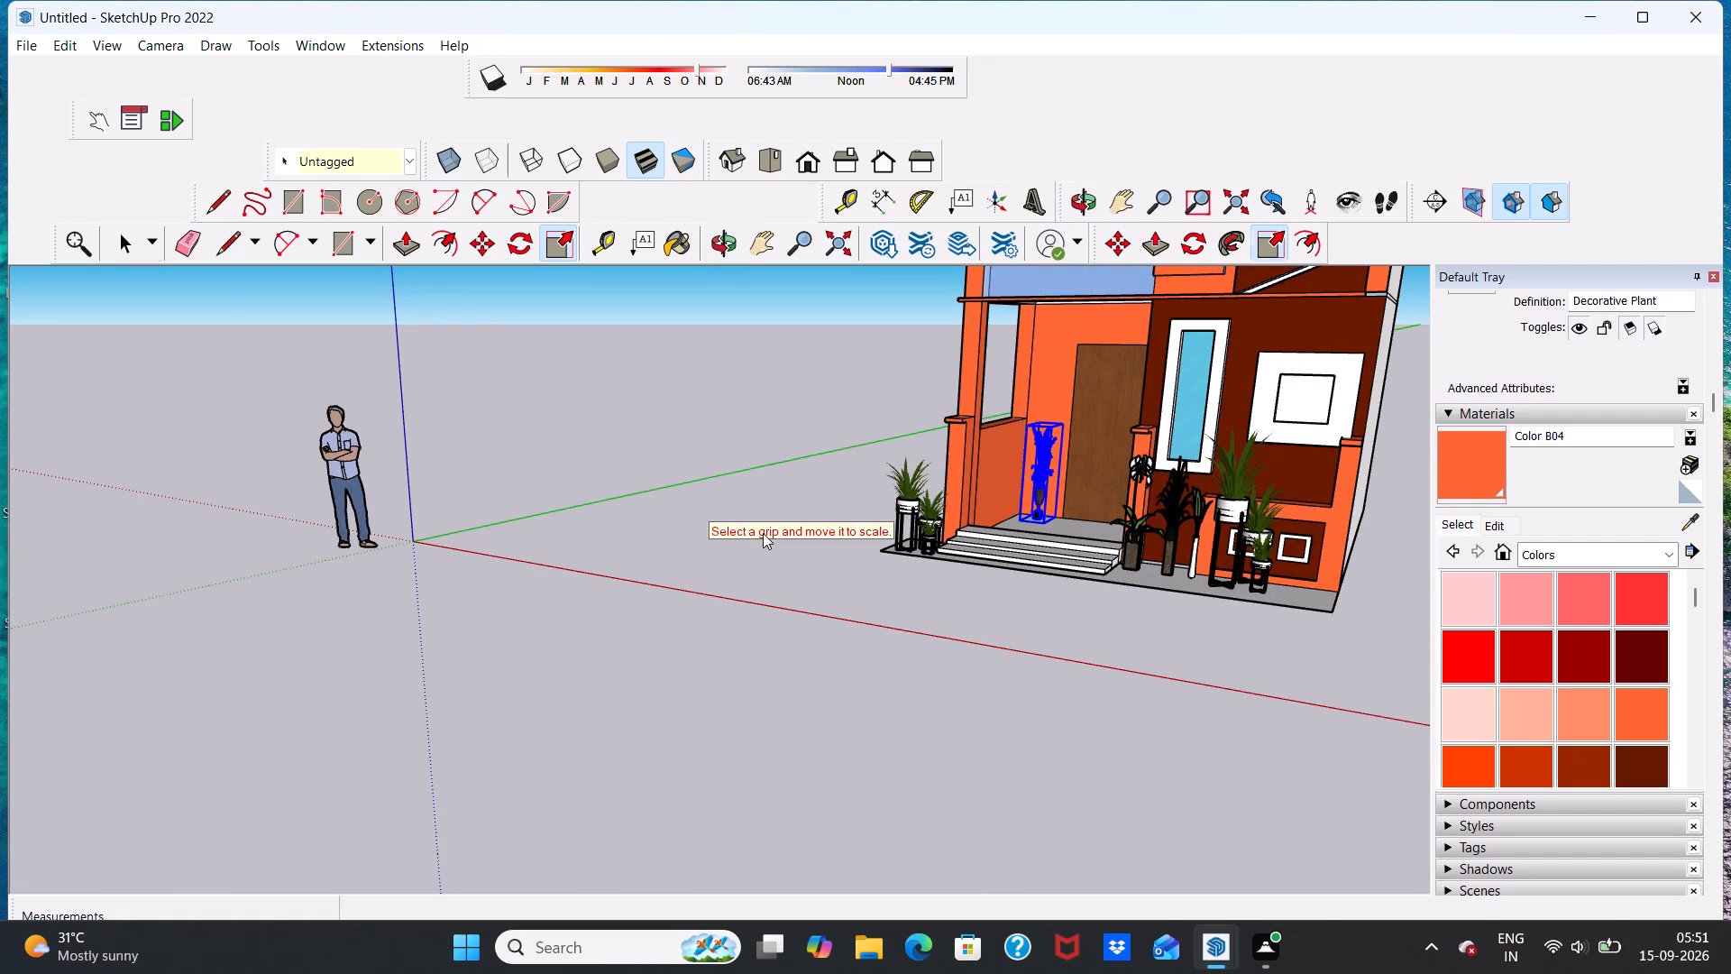
click(763, 533)
key(b)
key(space)
click(800, 574)
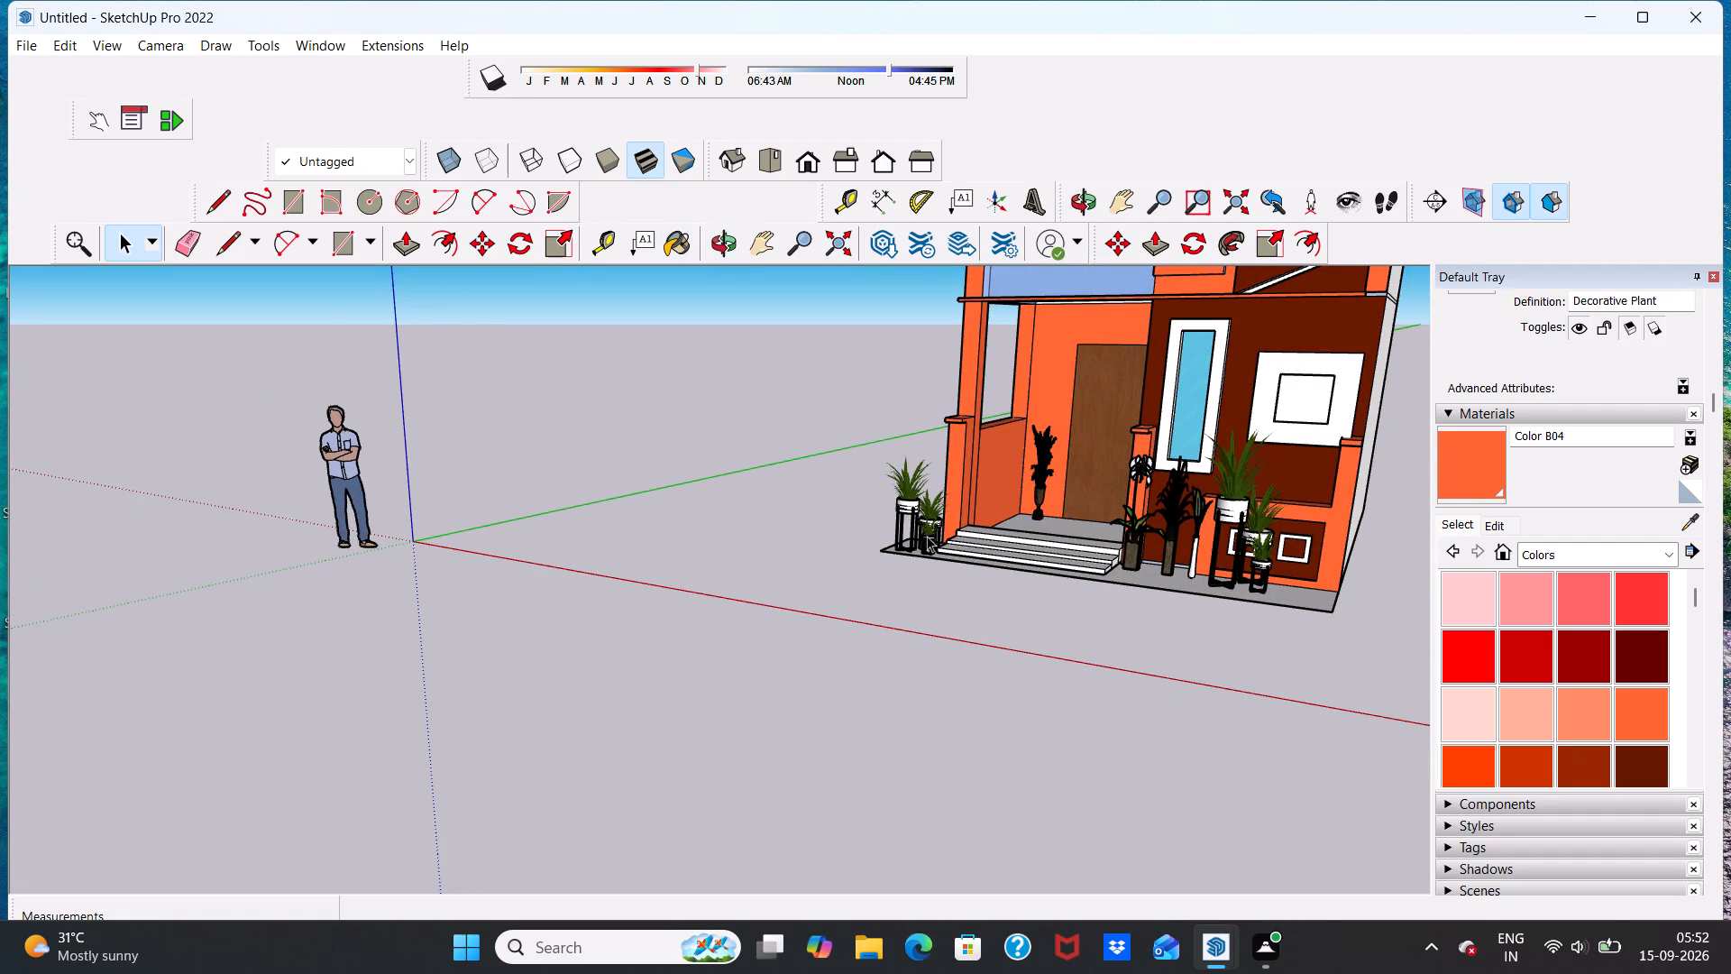
Widen the Decorative Plant beside the wooden door along the red axis by a factor of about 1.77 and deselect it.
scroll(1051, 502, up, 12)
scroll(1036, 481, down, 12)
middle_drag(1034, 473, 1140, 505)
scroll(1034, 476, up, 1)
scroll(1127, 507, down, 9)
scroll(1028, 437, up, 12)
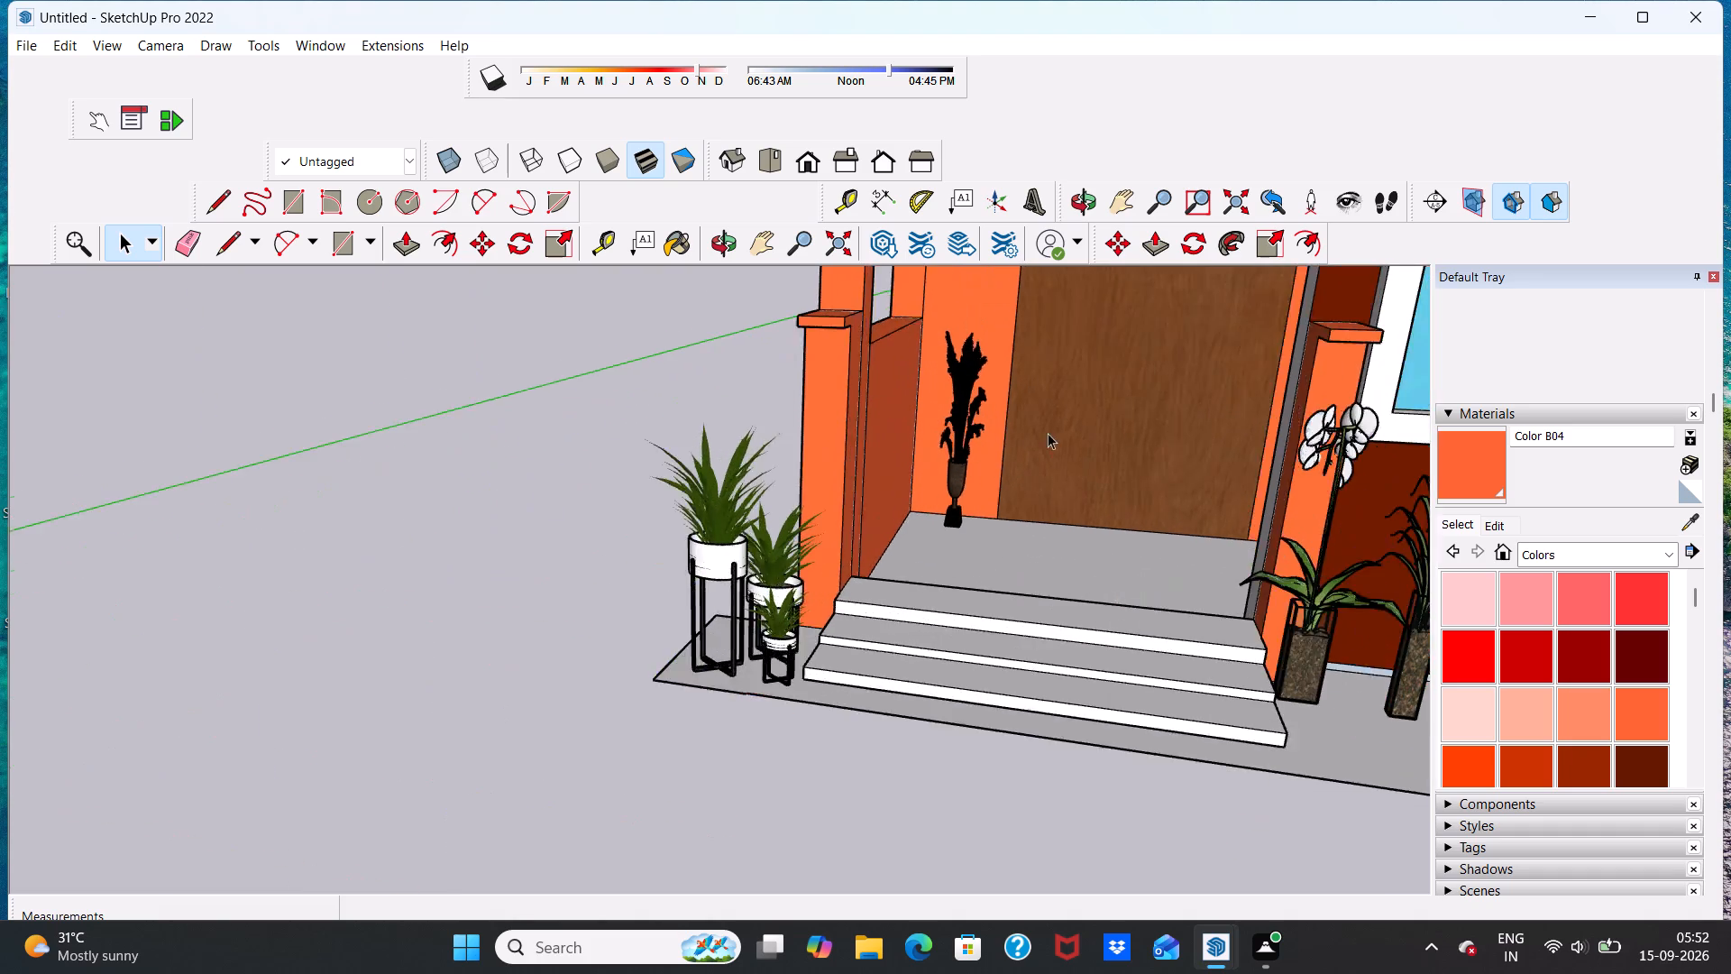
scroll(1048, 433, up, 2)
click(941, 474)
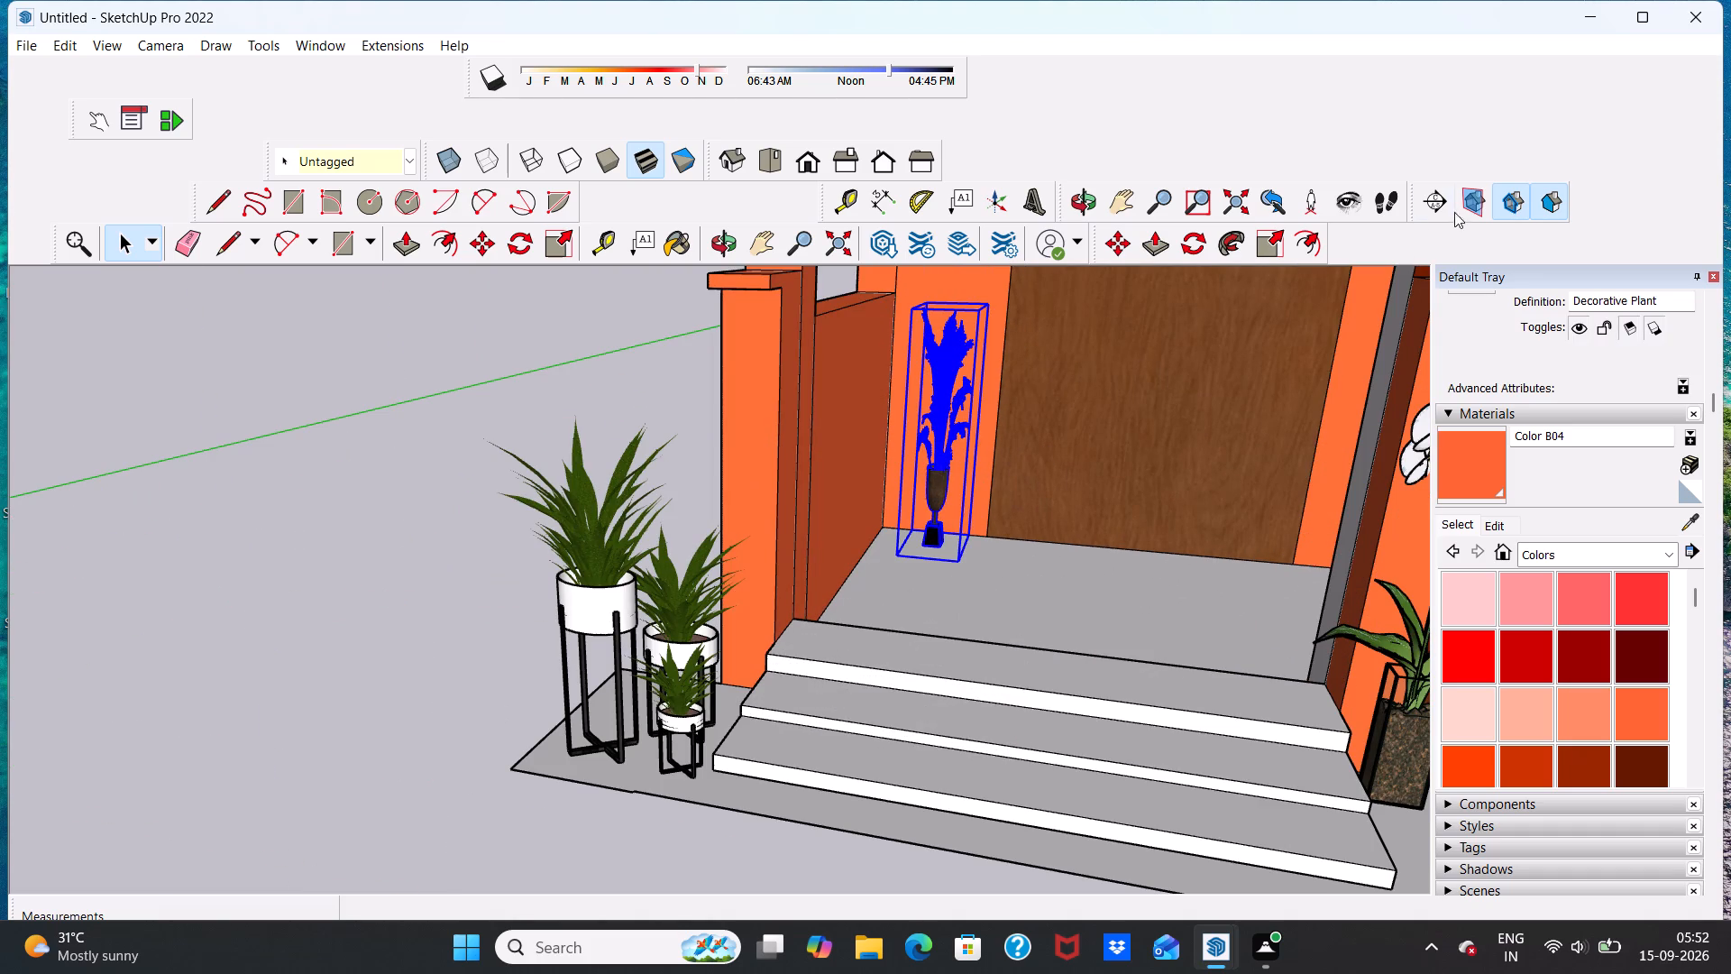
click(1275, 249)
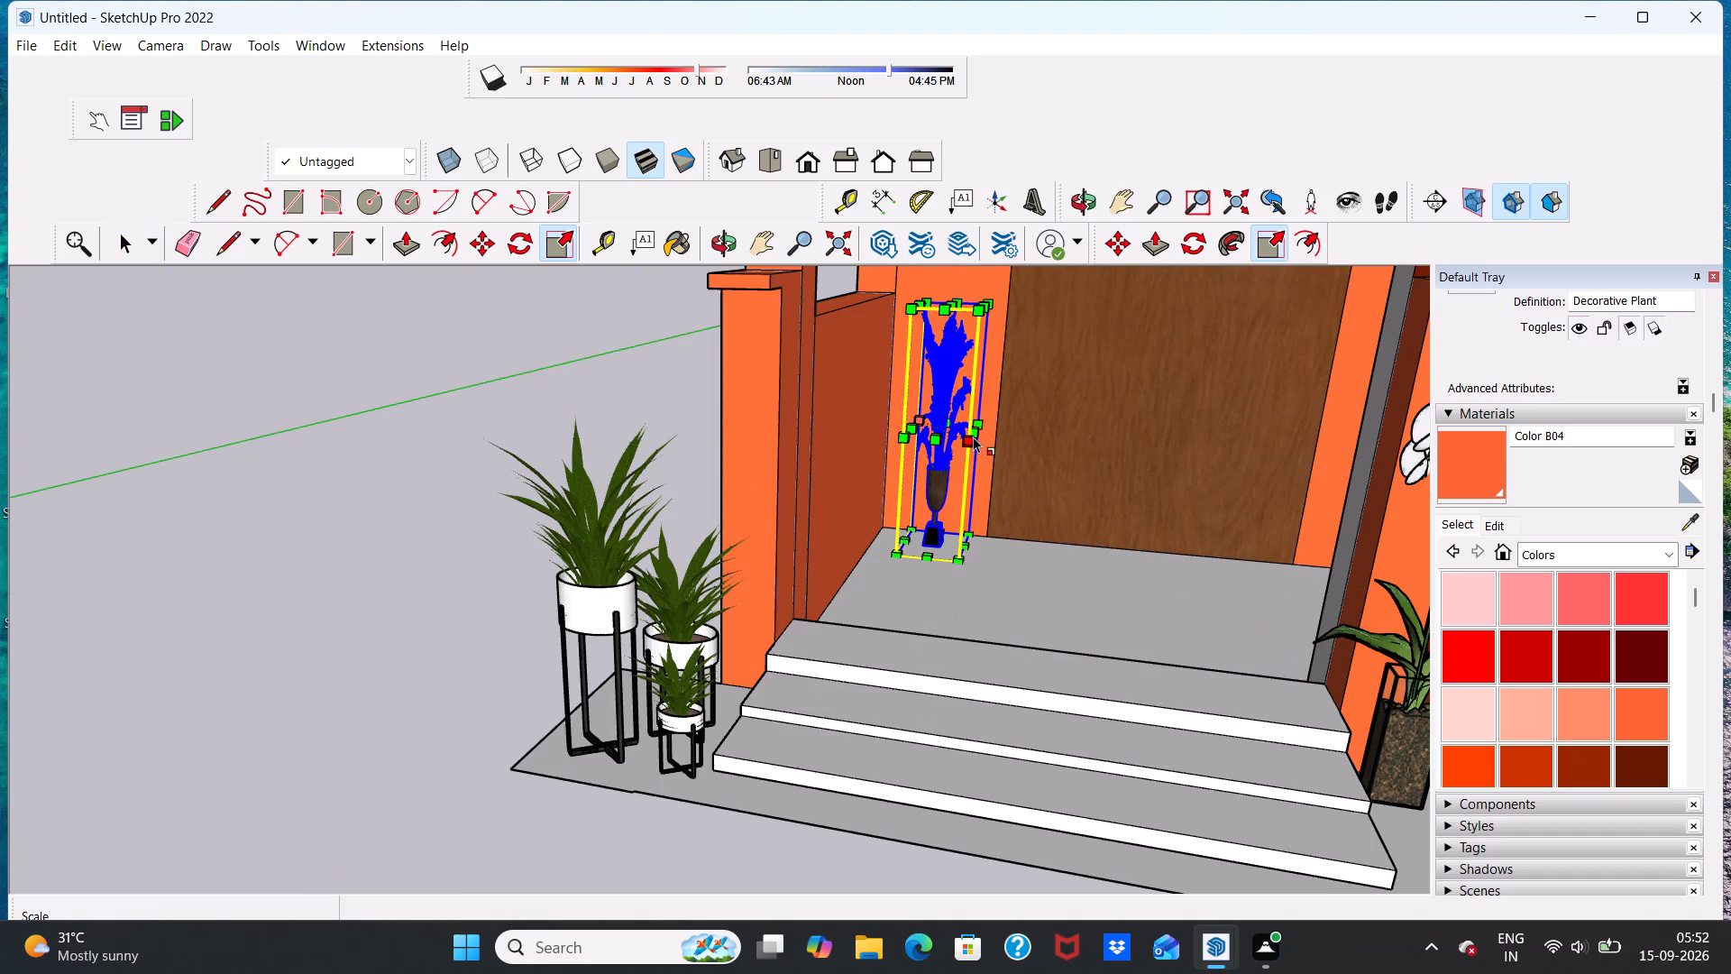
click(974, 432)
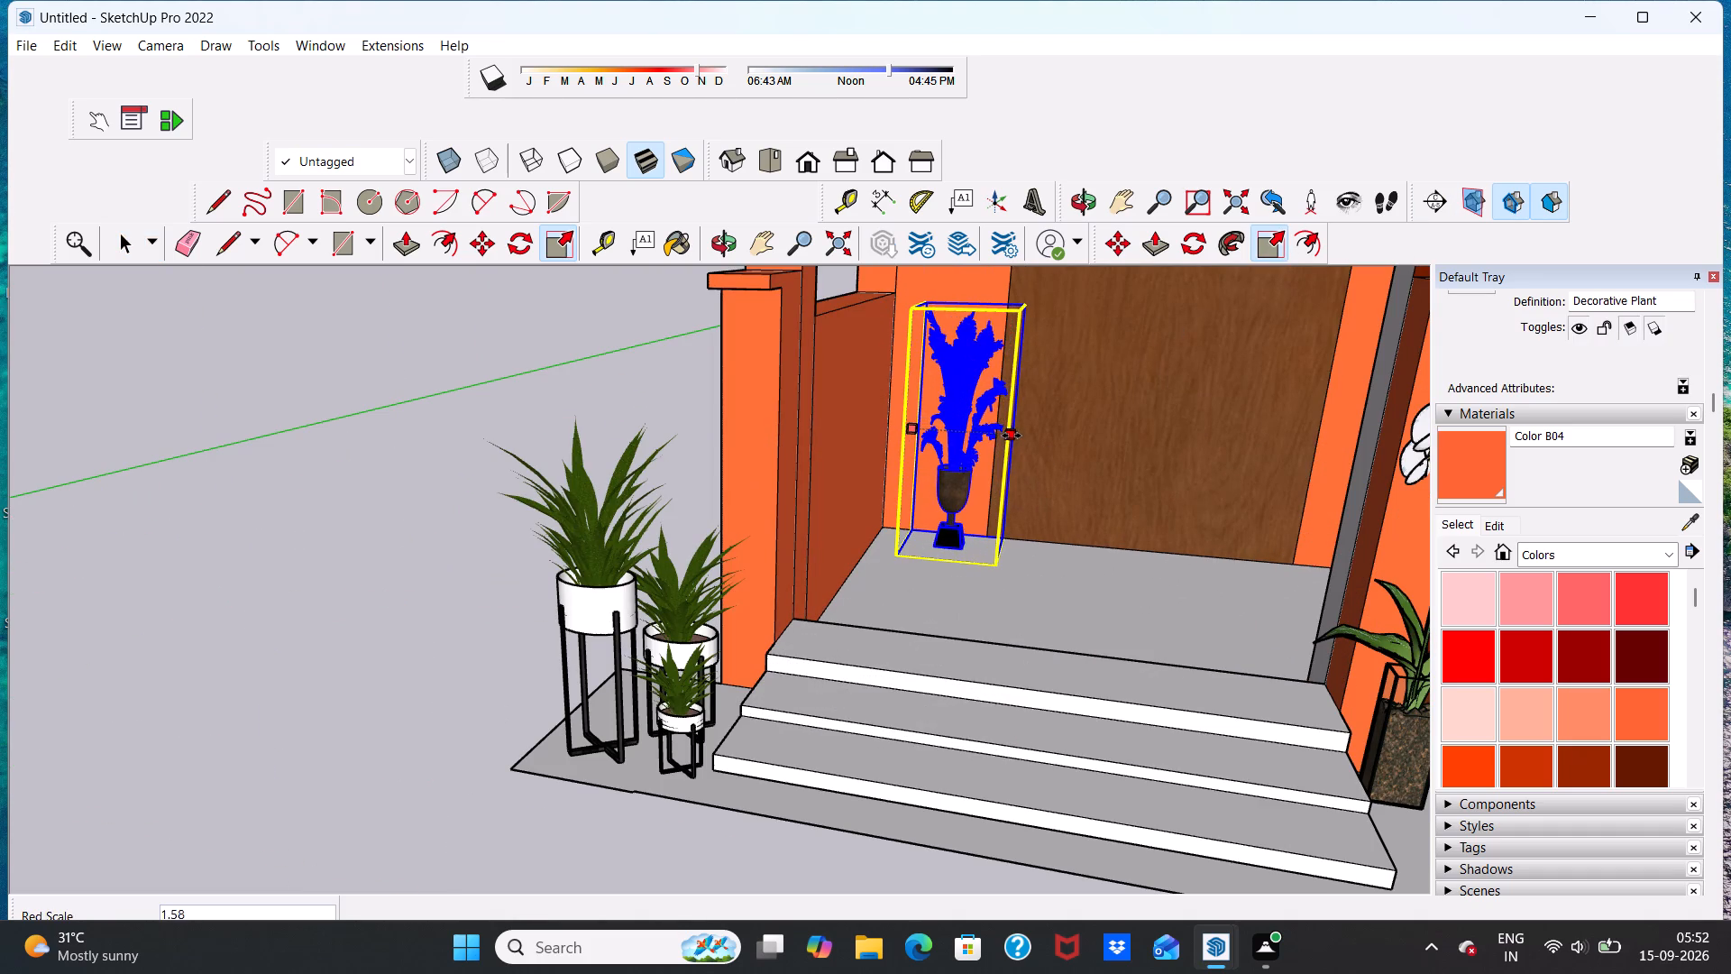
click(1022, 435)
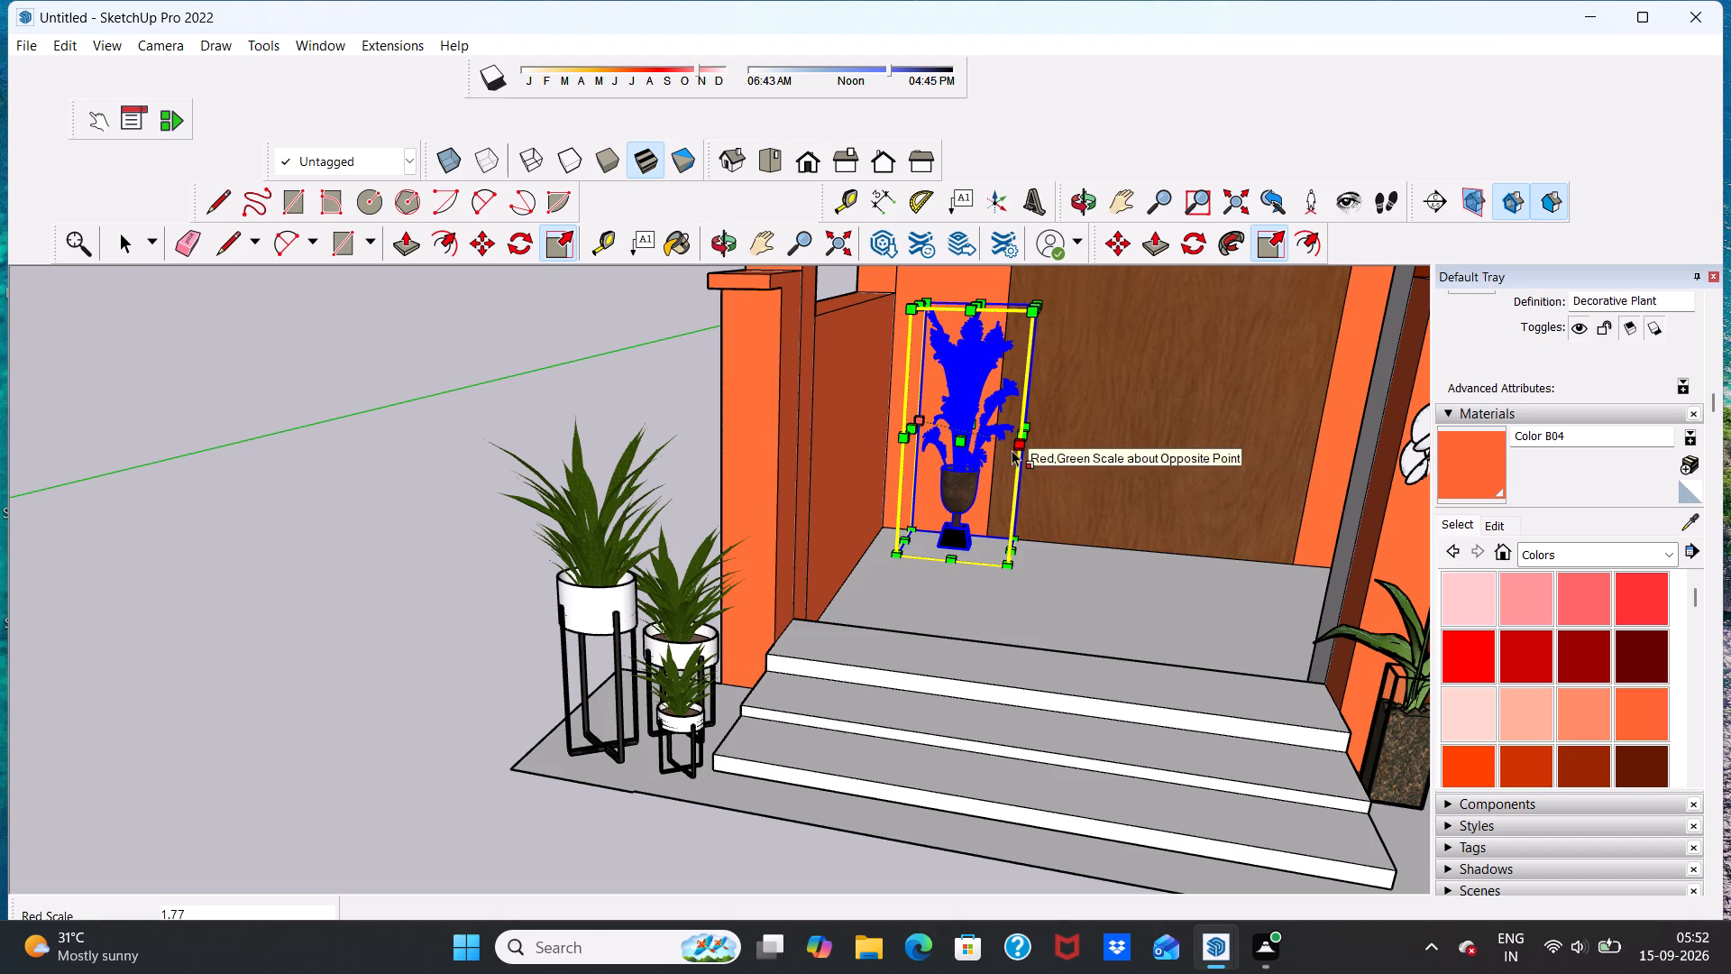
key(space)
middle_drag(1107, 455, 970, 457)
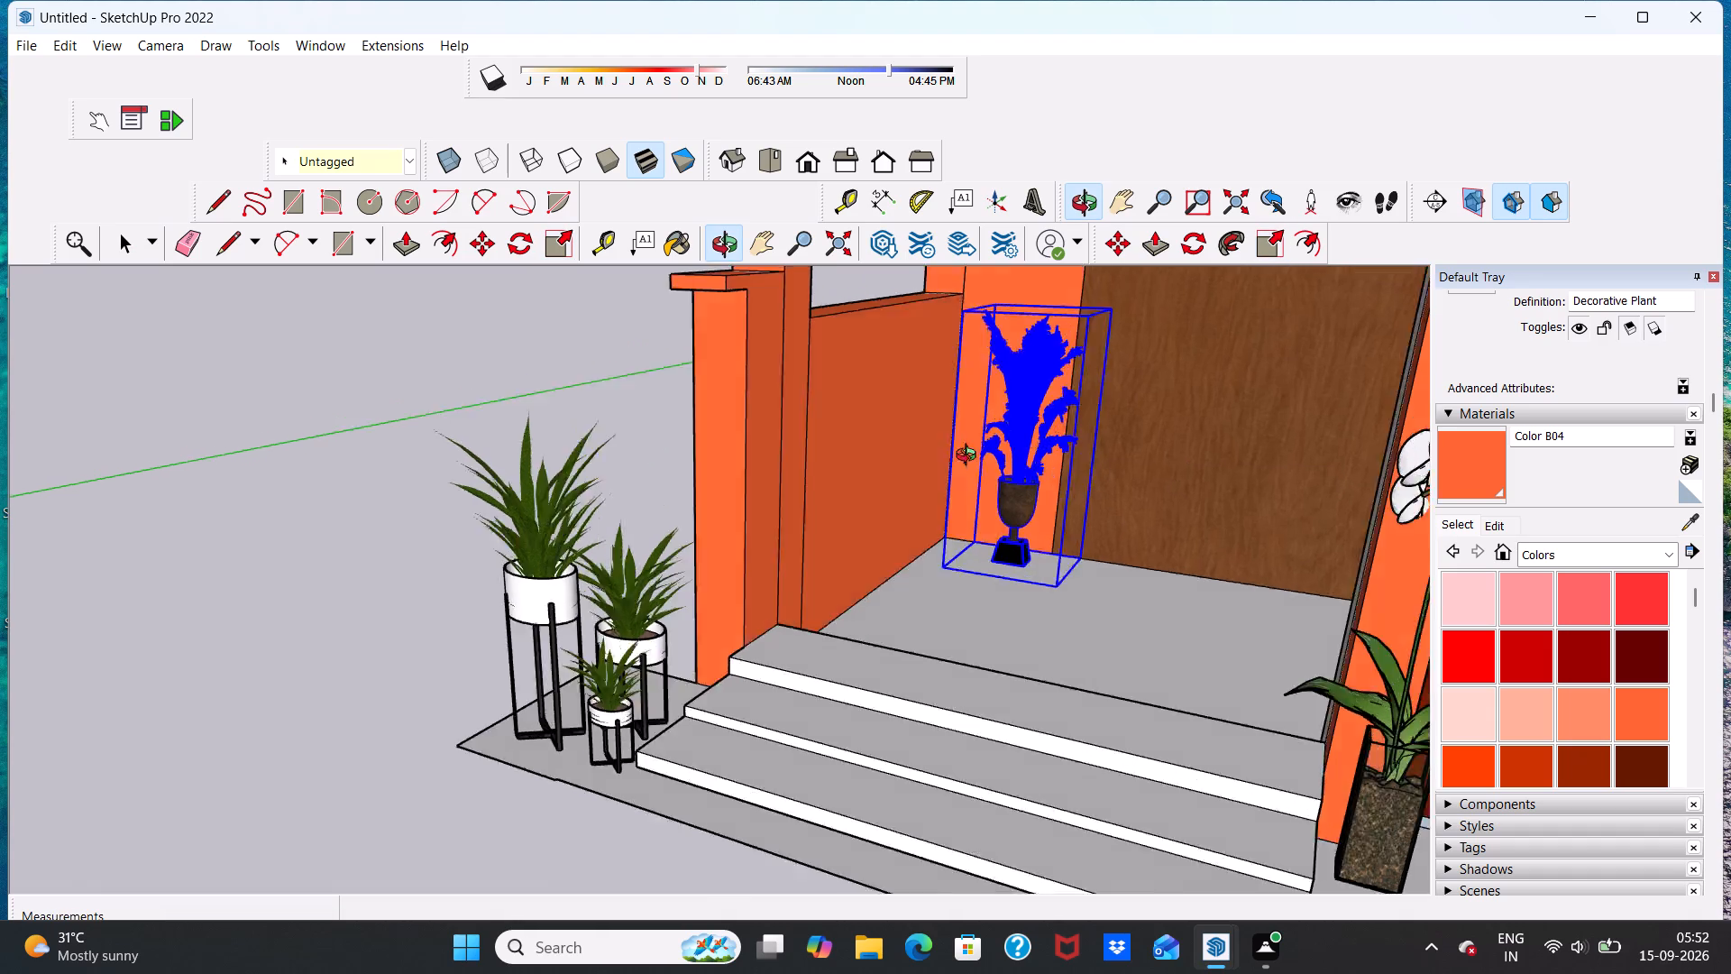
middle_drag(970, 457, 1122, 464)
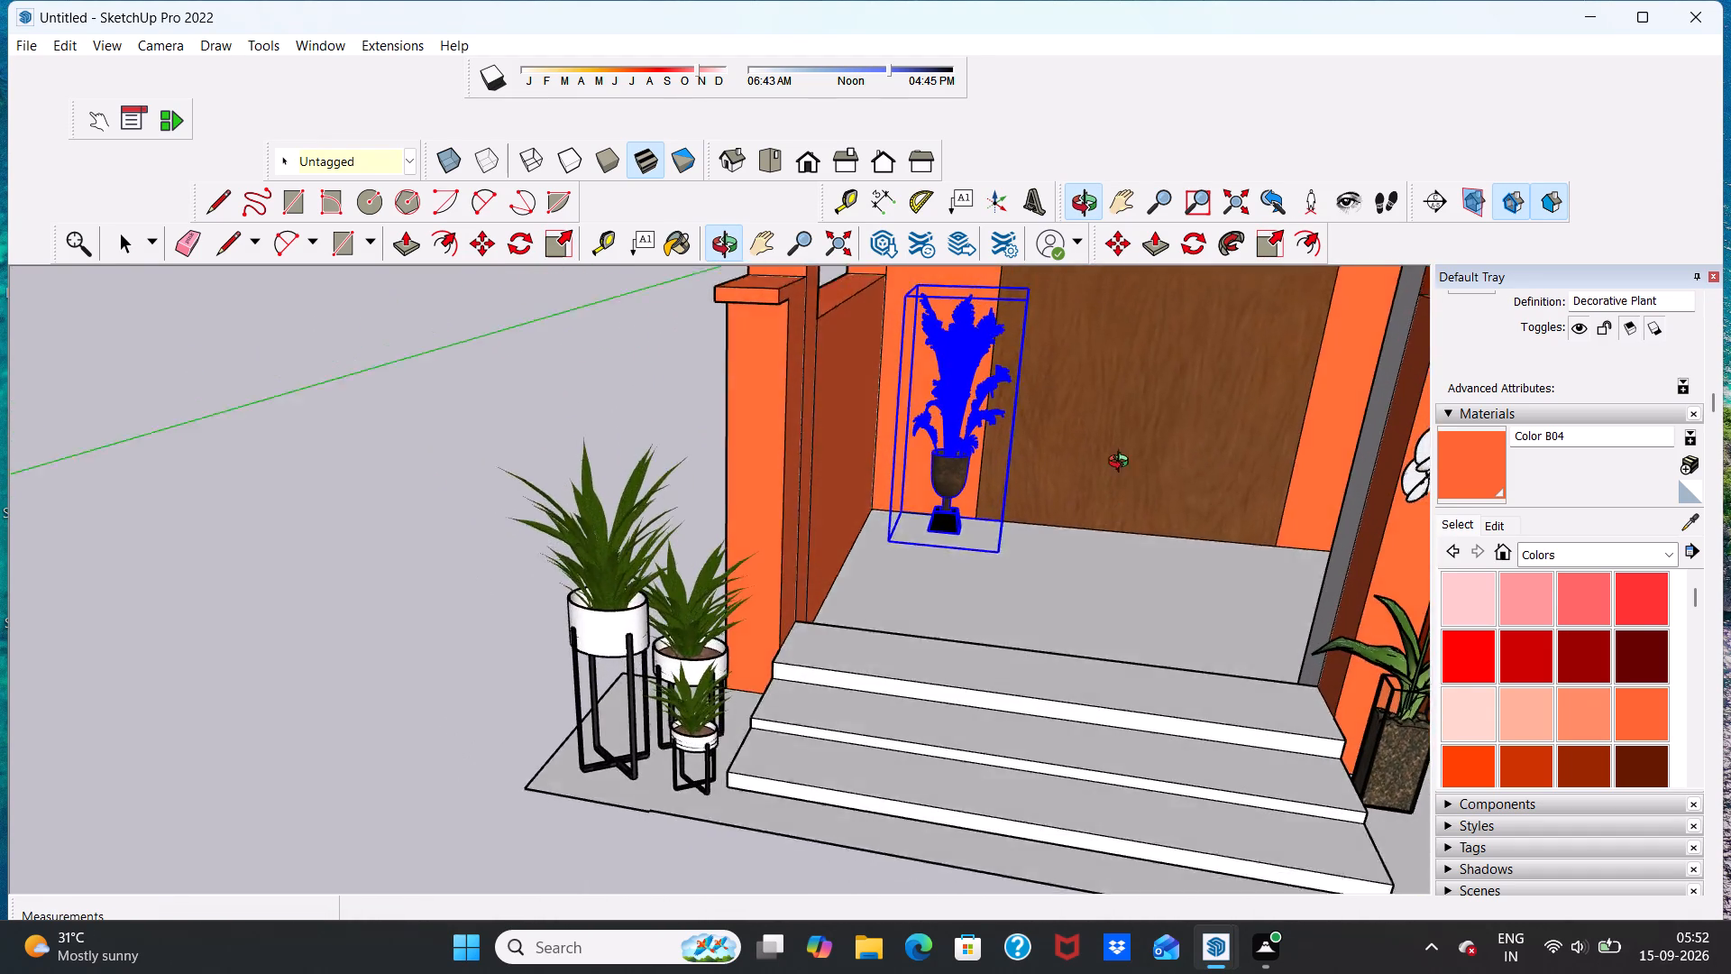
middle_drag(1122, 464, 1136, 461)
click(302, 502)
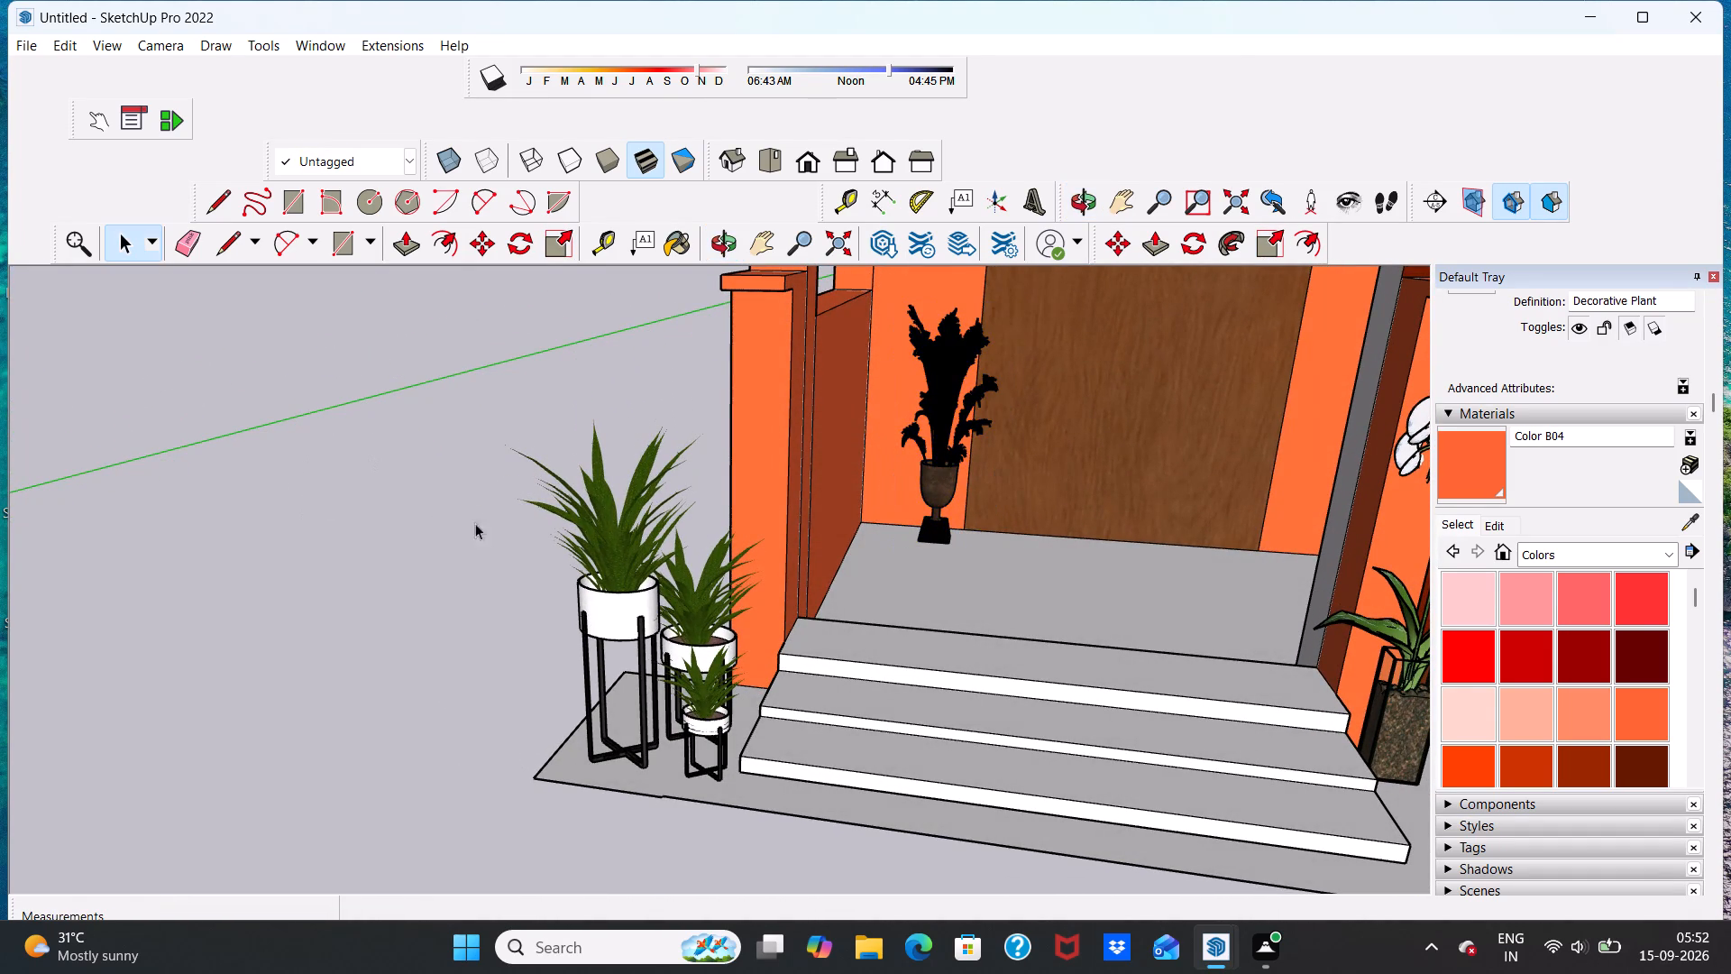
Examine the whole house front and the placement of the plants around the entrance.
scroll(1076, 445, down, 6)
scroll(1109, 509, up, 5)
scroll(1101, 494, down, 7)
middle_drag(1119, 528, 1087, 427)
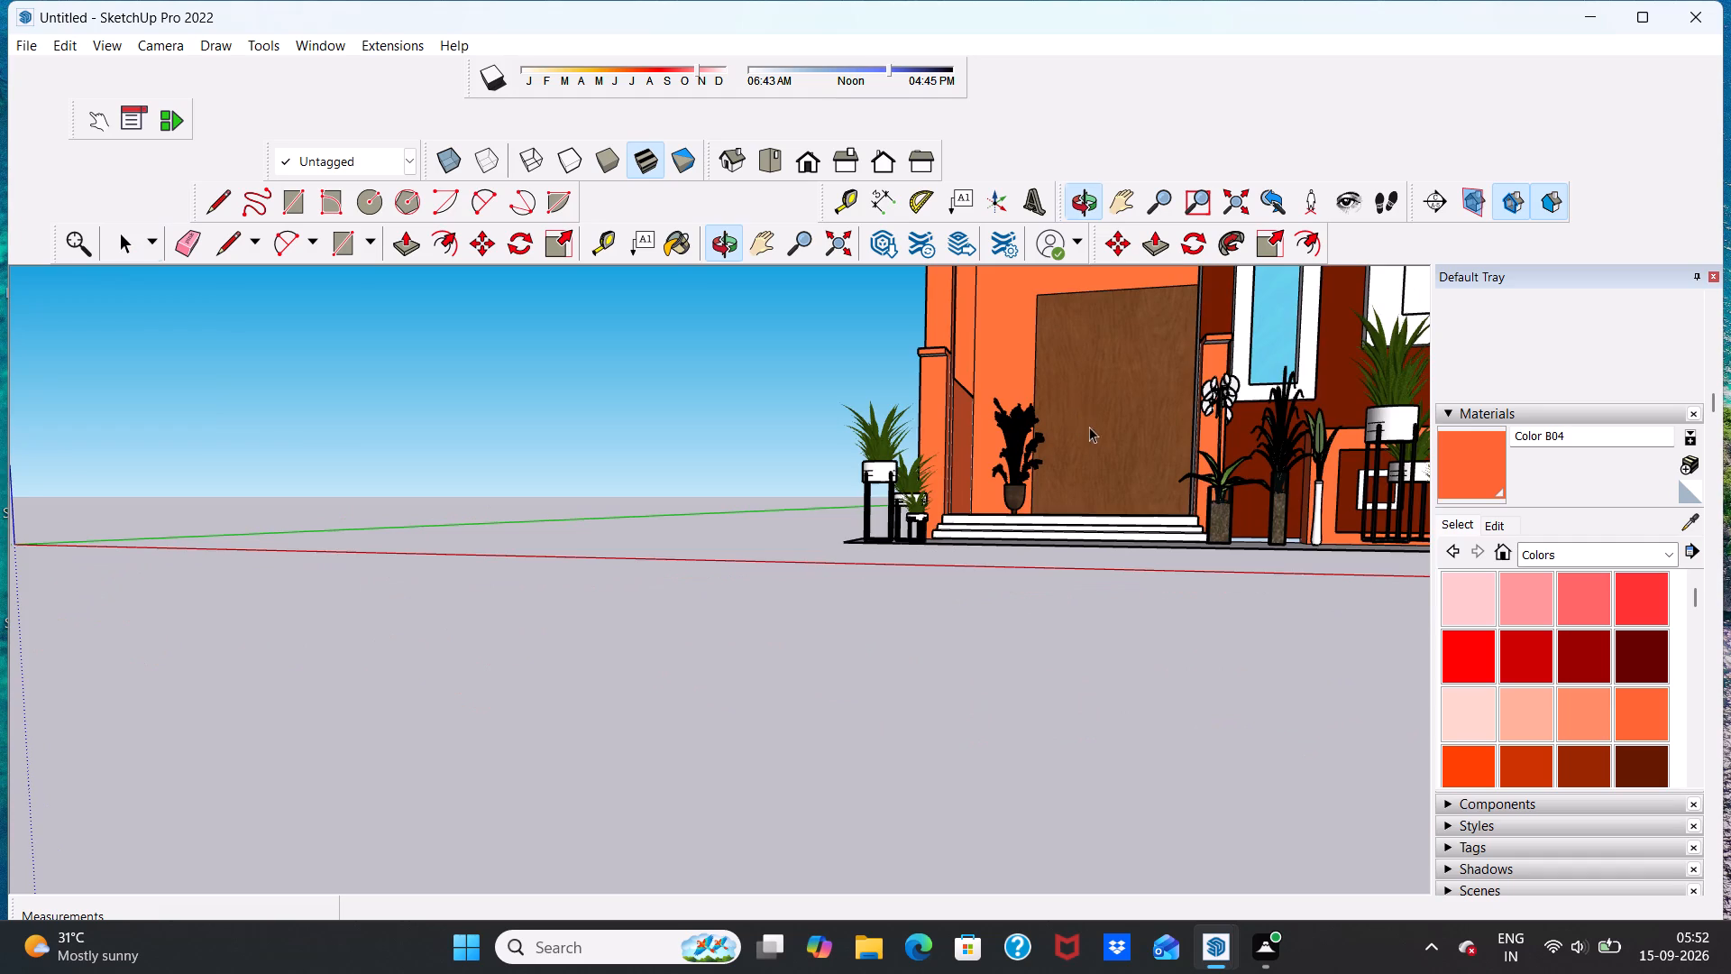
scroll(1107, 427, down, 6)
middle_drag(1113, 436, 1138, 540)
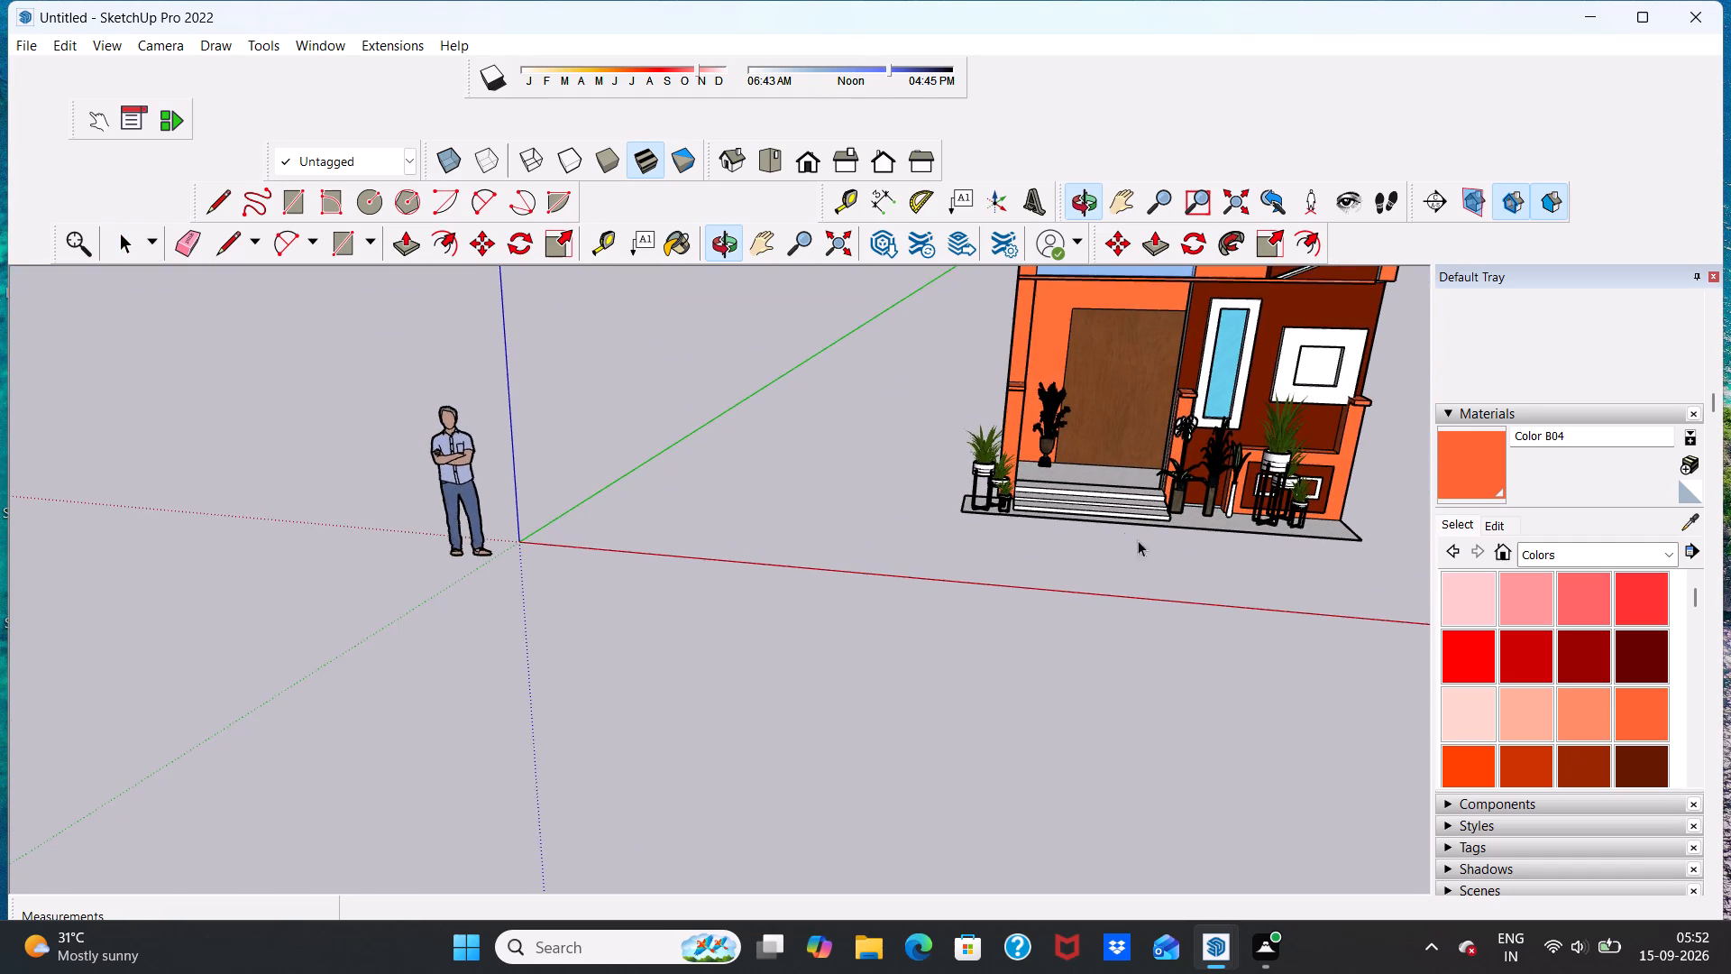
scroll(1131, 525, down, 17)
scroll(1217, 477, up, 12)
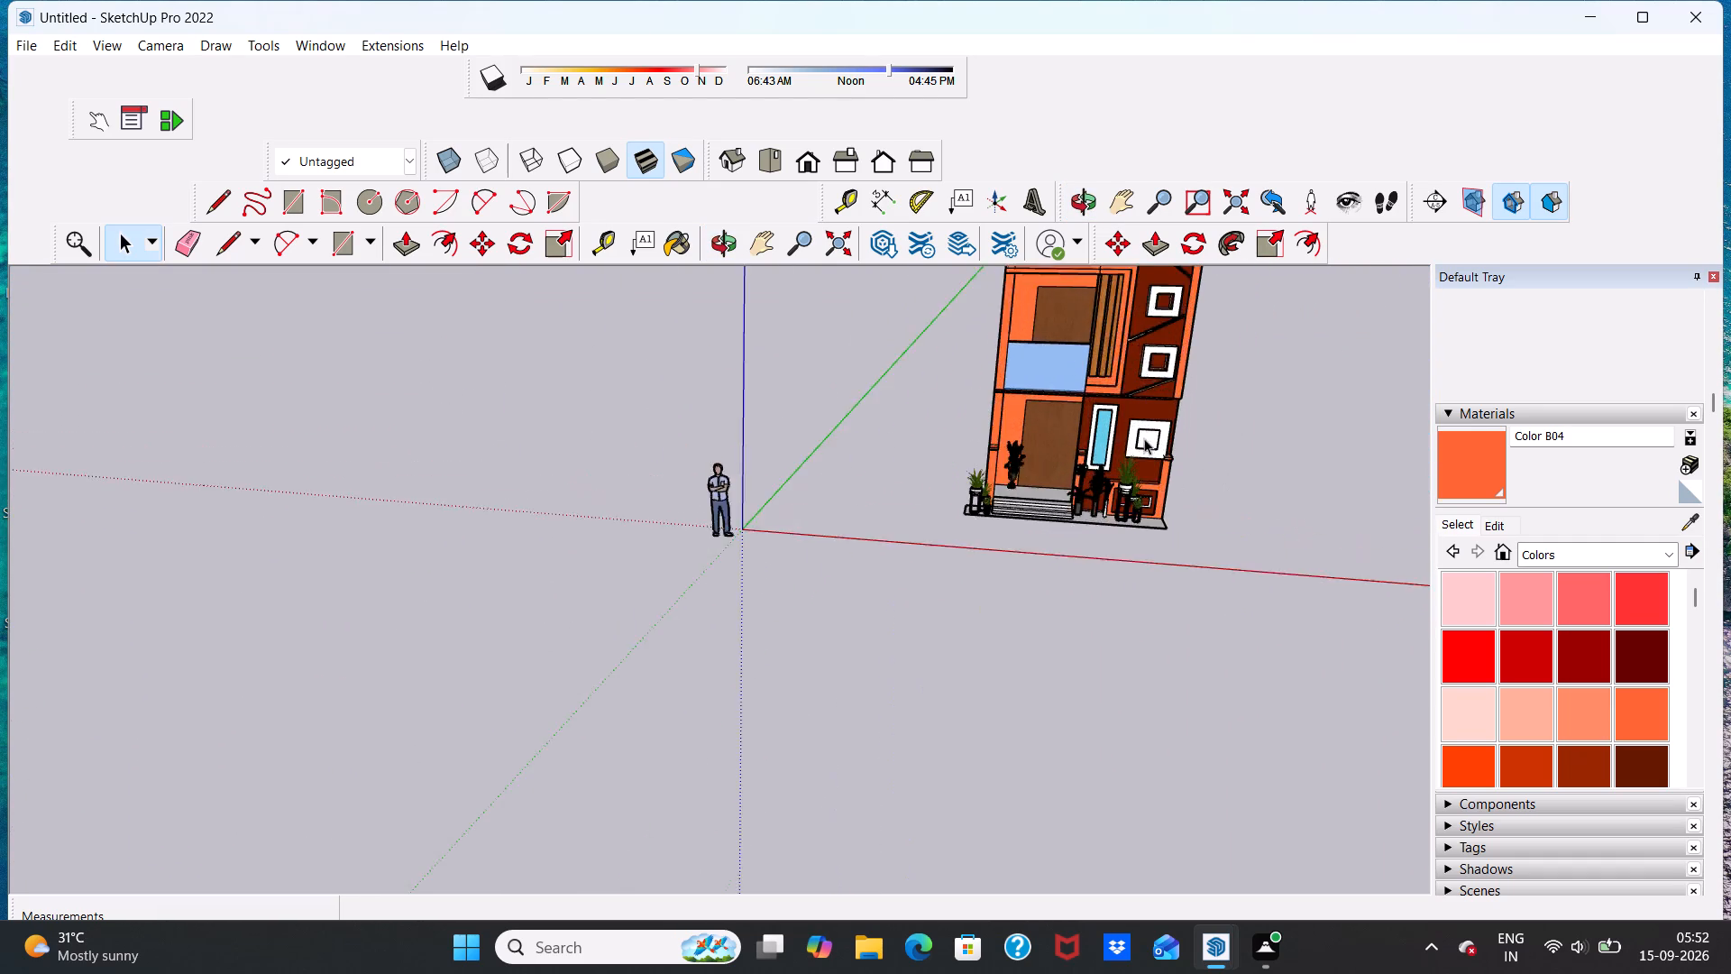
scroll(1144, 438, up, 5)
scroll(1136, 464, down, 12)
scroll(1154, 420, up, 6)
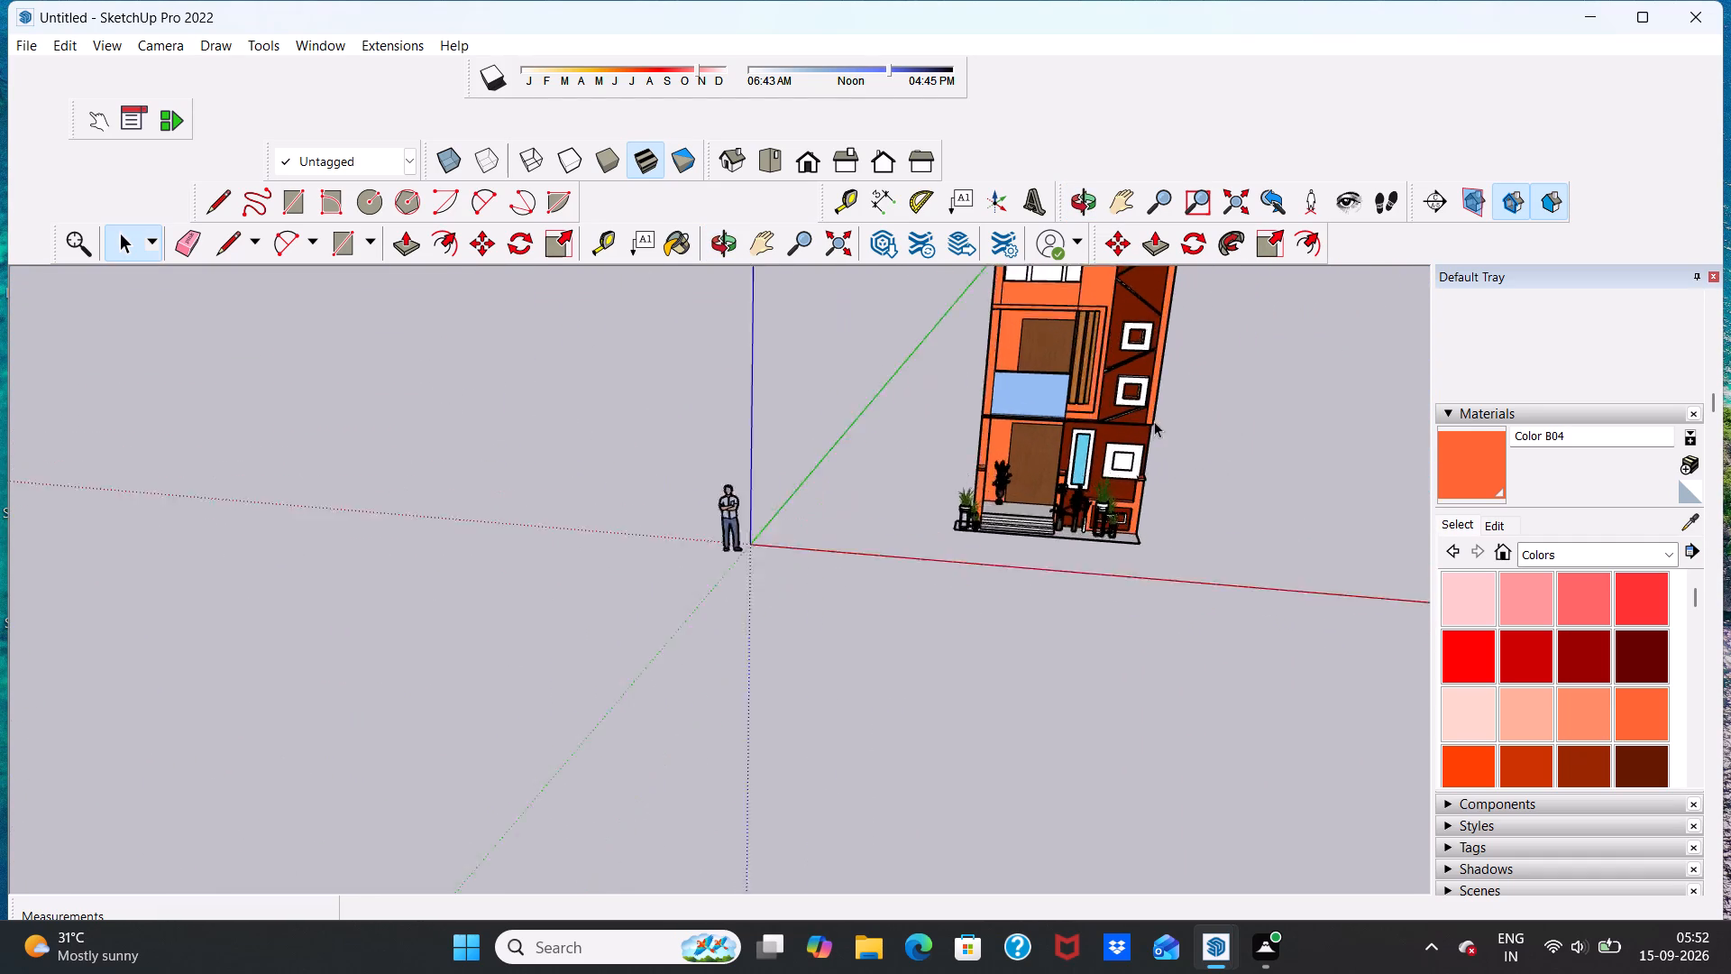
scroll(1154, 421, up, 1)
scroll(1089, 506, up, 8)
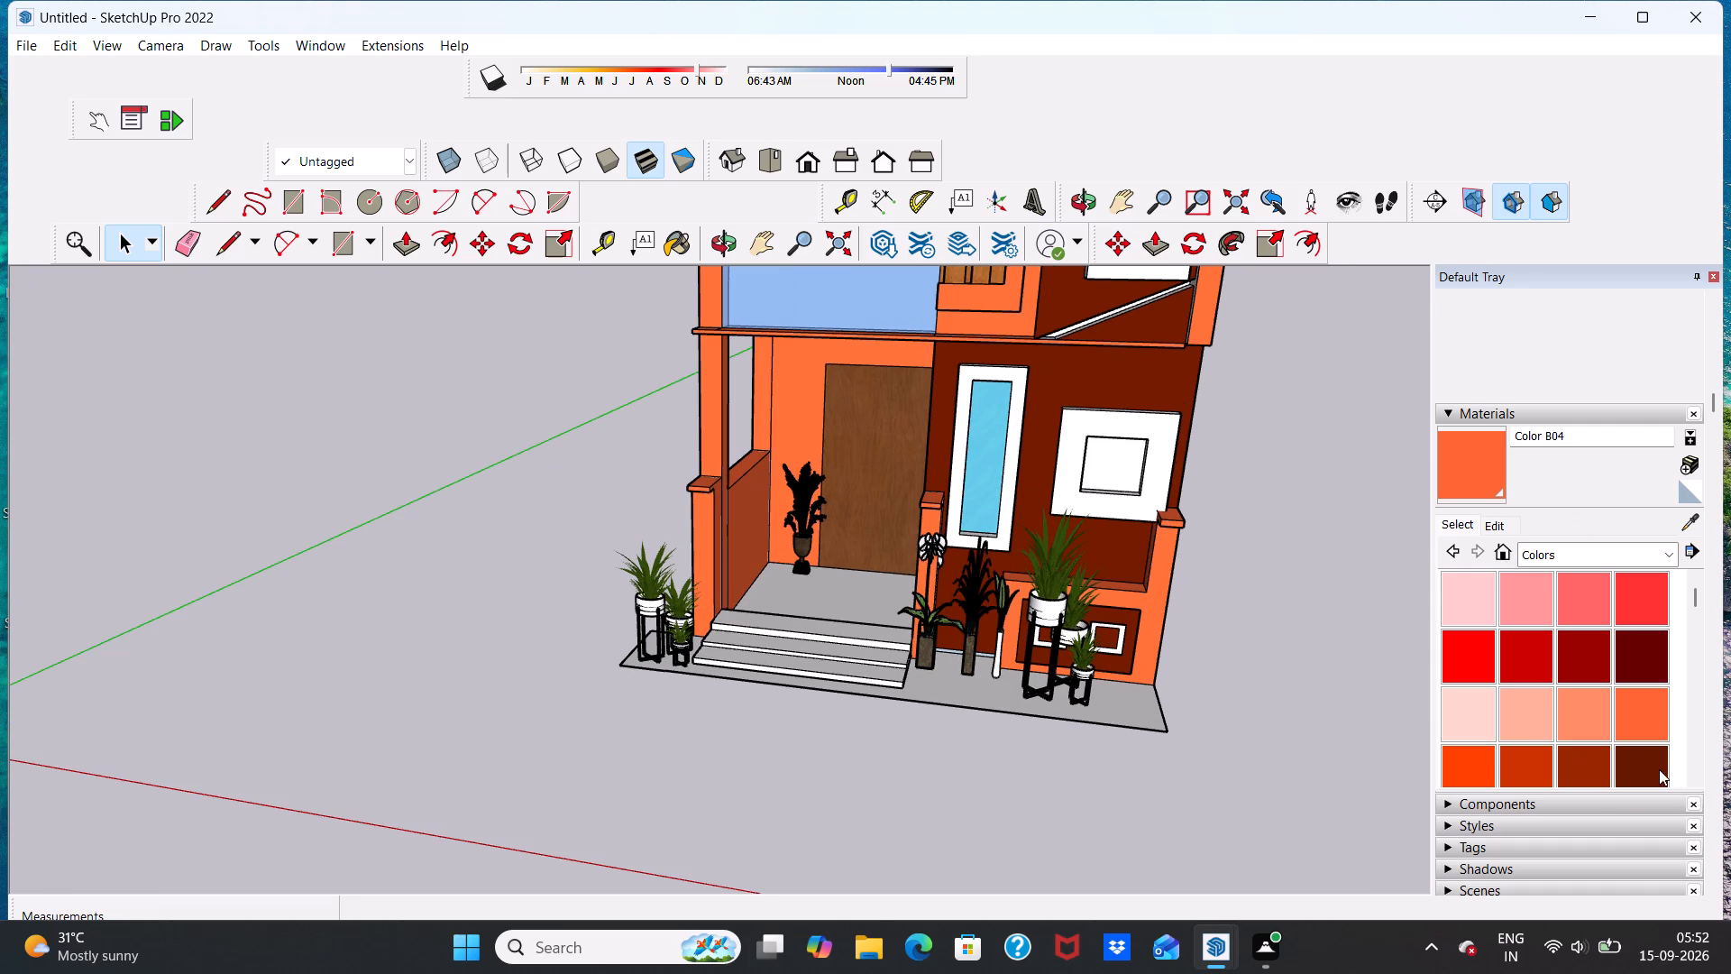
Paint the white frame of the ground-floor square window with Color B03.
click(1595, 709)
scroll(1113, 488, up, 4)
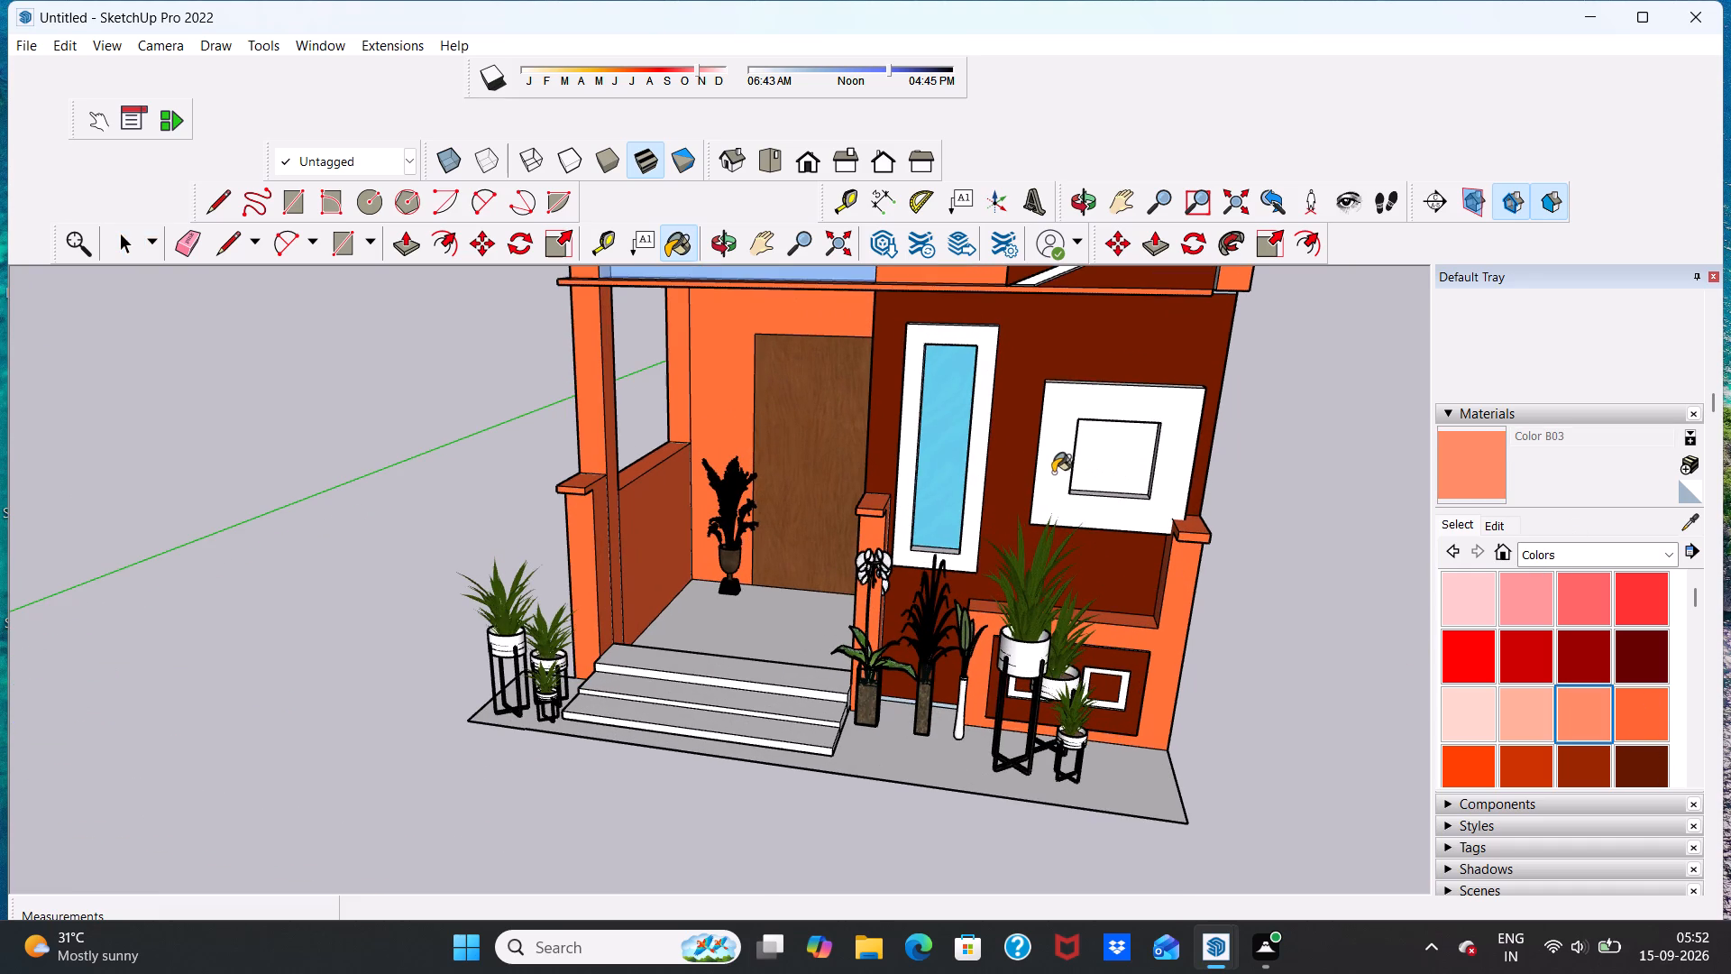
click(1058, 473)
scroll(1165, 458, down, 17)
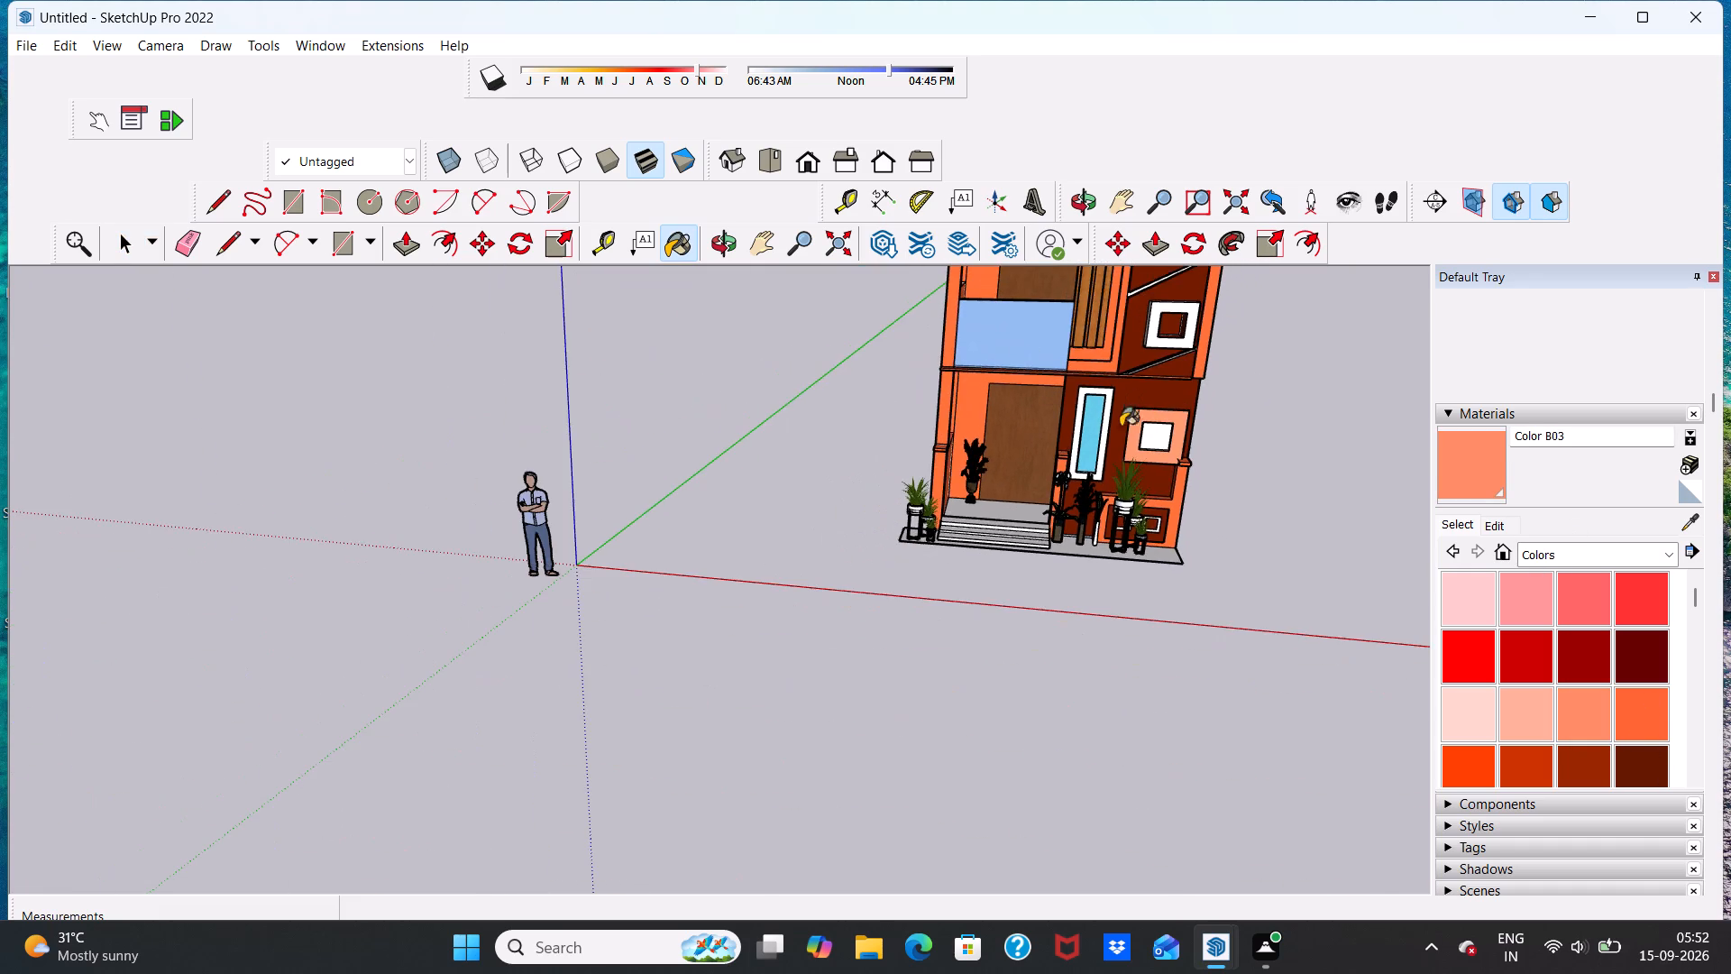
scroll(1128, 450, down, 12)
scroll(1224, 432, up, 5)
scroll(1130, 477, up, 4)
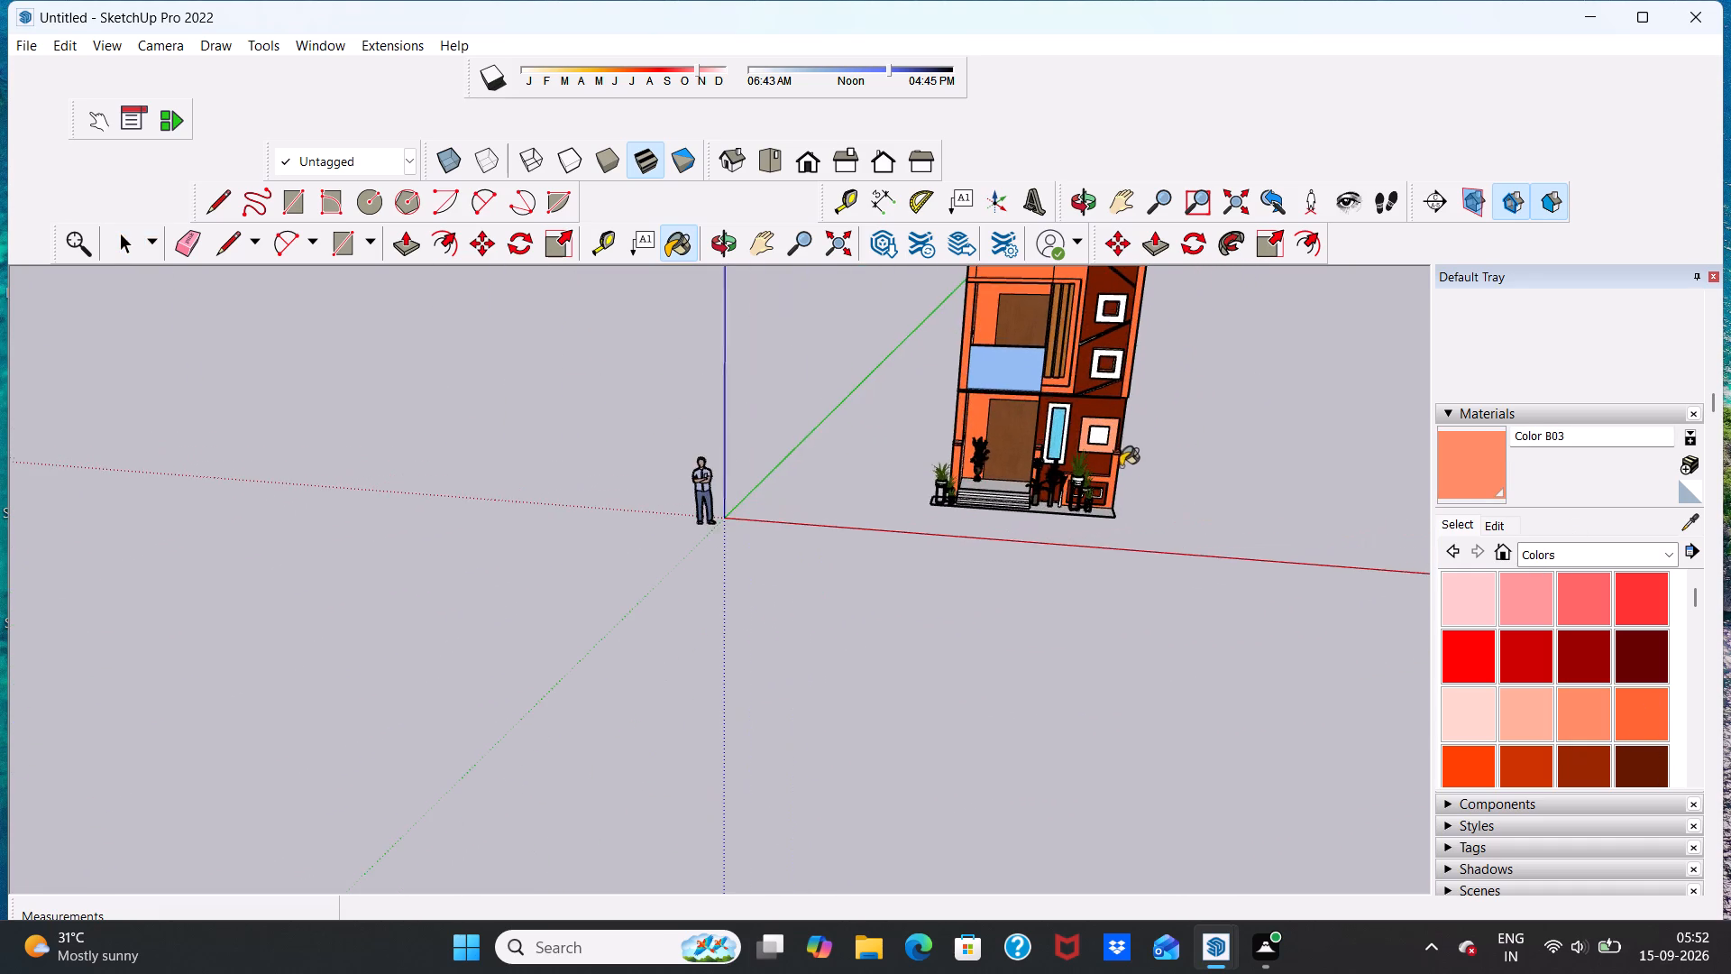
scroll(1174, 395, down, 6)
scroll(1200, 319, up, 10)
scroll(1123, 409, down, 14)
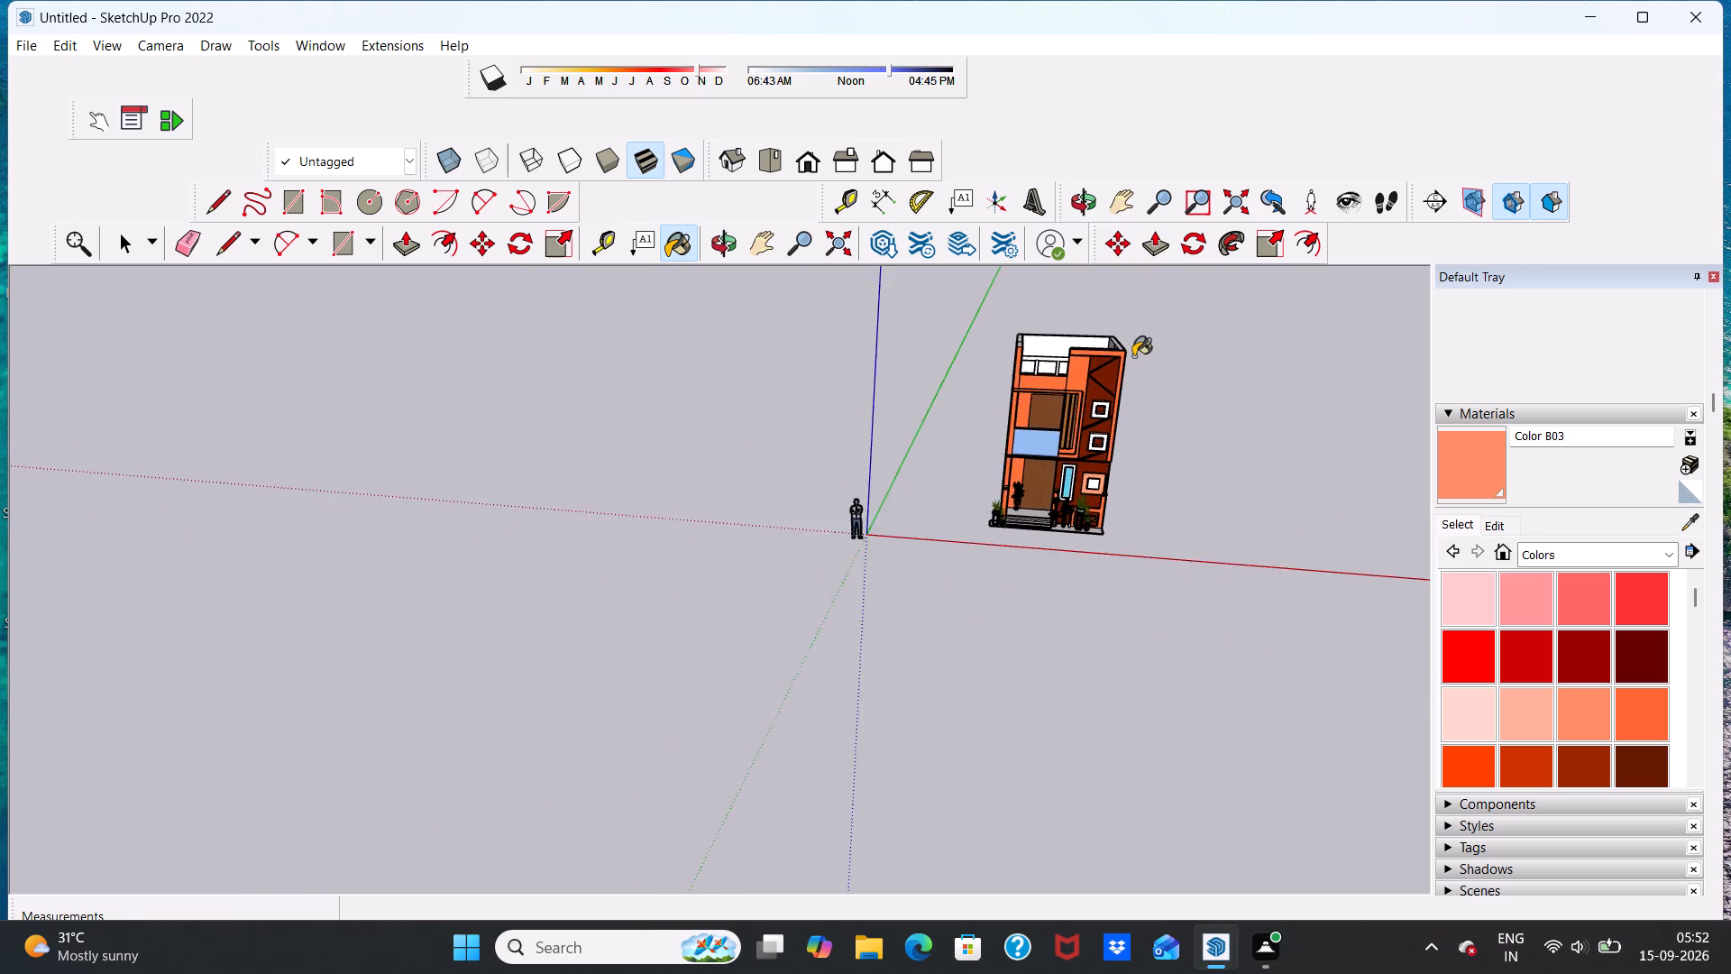
scroll(1133, 353, up, 17)
key(space)
Examine the painted window frame against the rest of the facade from several angles.
scroll(1068, 530, up, 4)
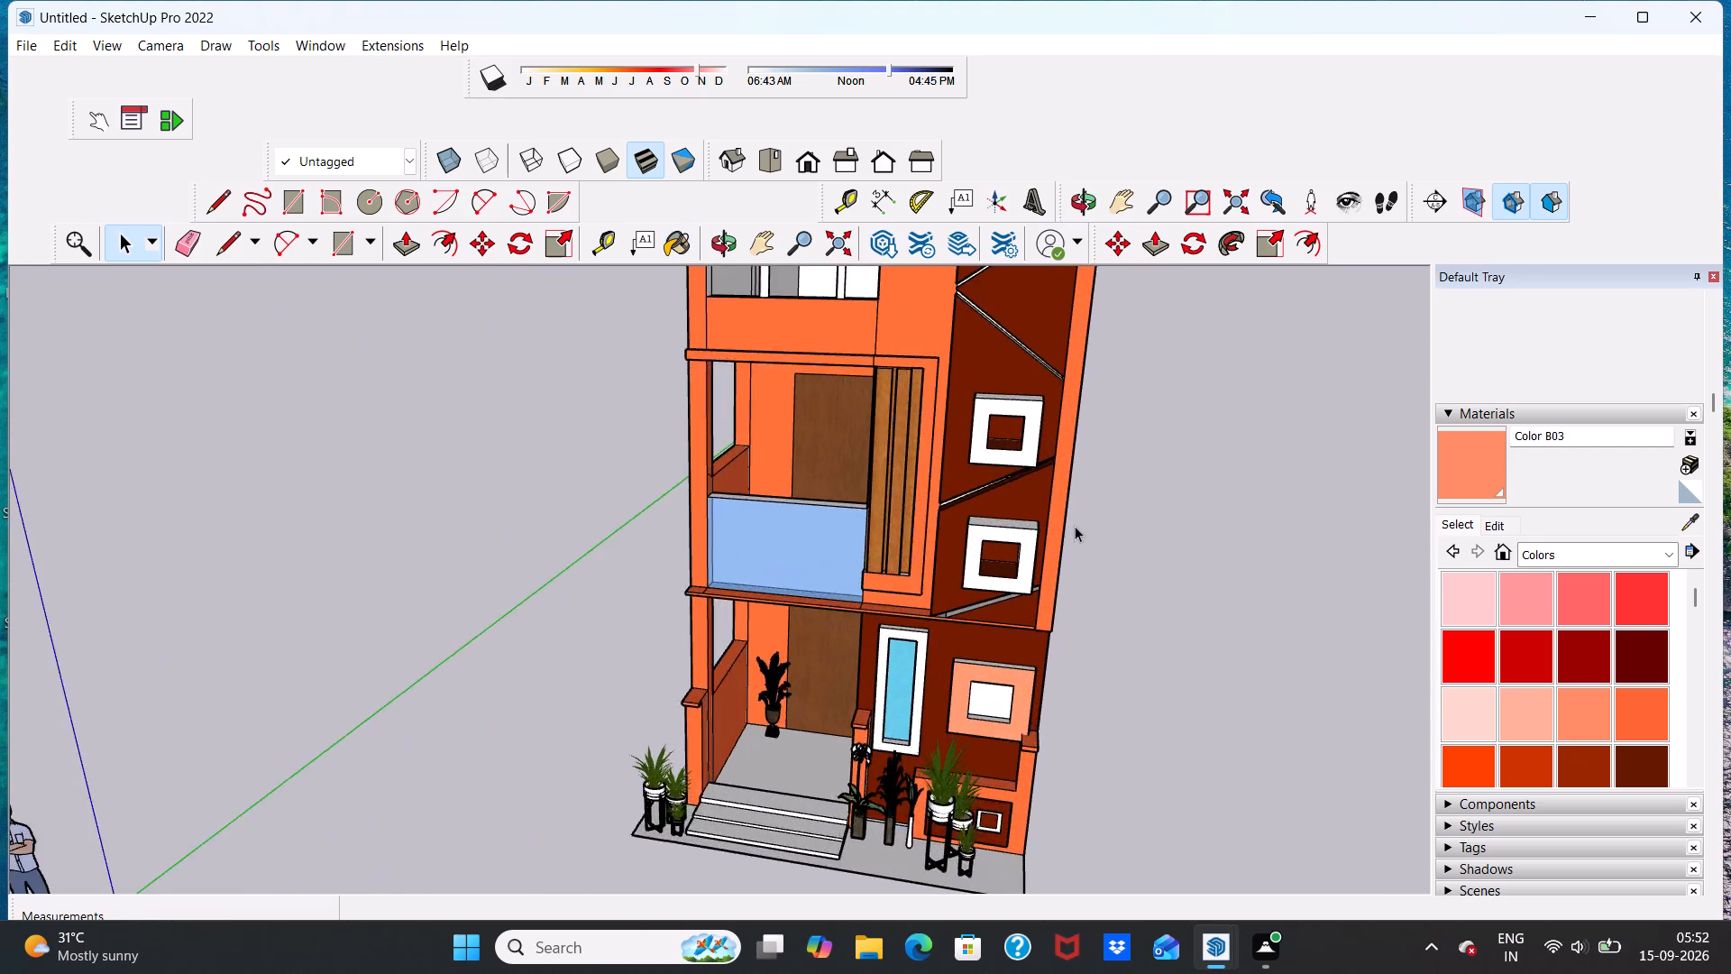
scroll(1078, 527, down, 12)
middle_drag(1024, 590, 1015, 534)
scroll(900, 626, up, 8)
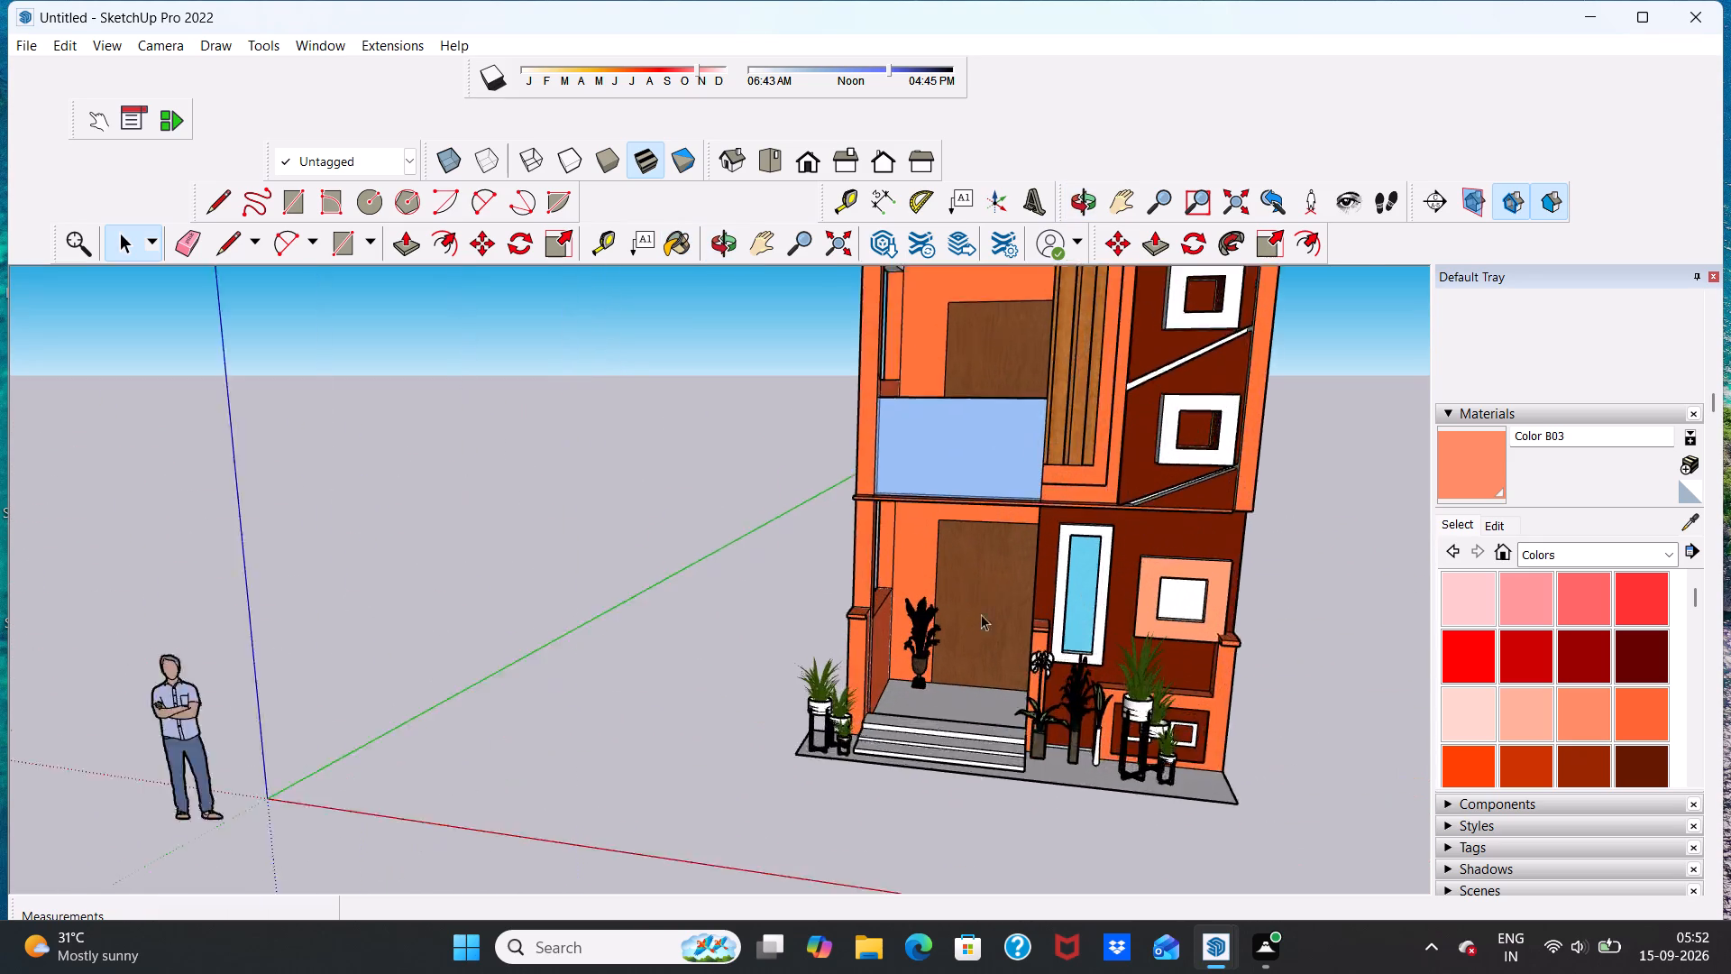
scroll(981, 614, up, 3)
scroll(957, 540, down, 5)
scroll(853, 563, down, 6)
scroll(900, 458, up, 6)
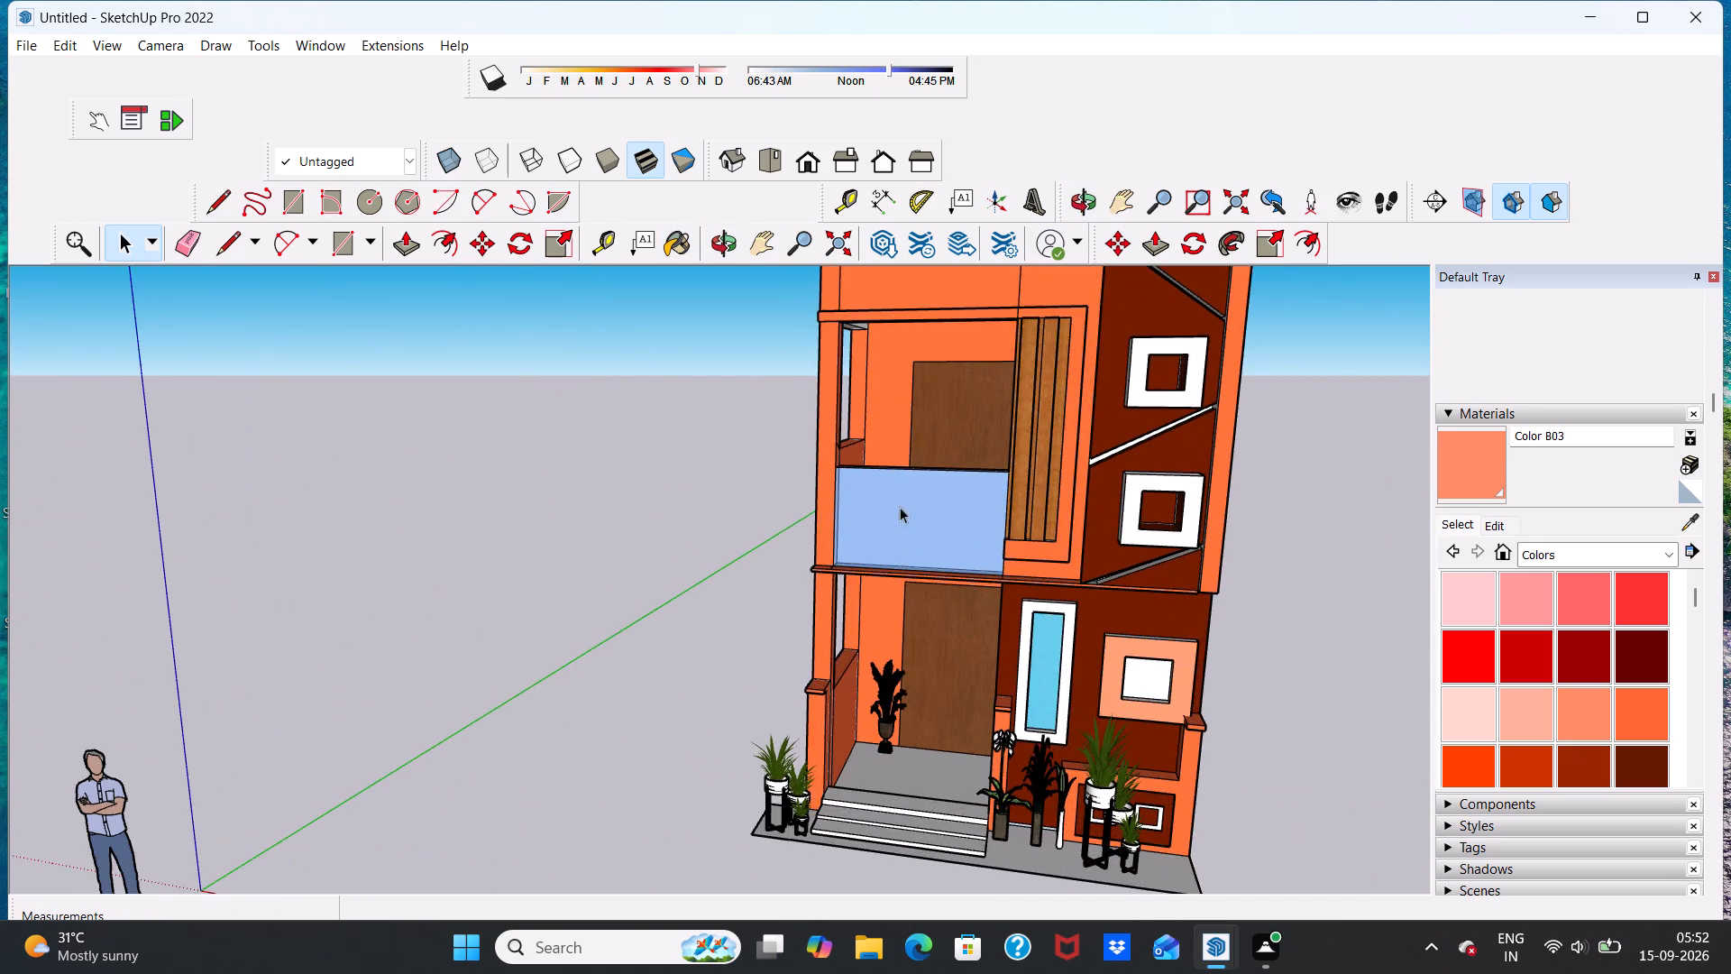
middle_drag(893, 547, 982, 581)
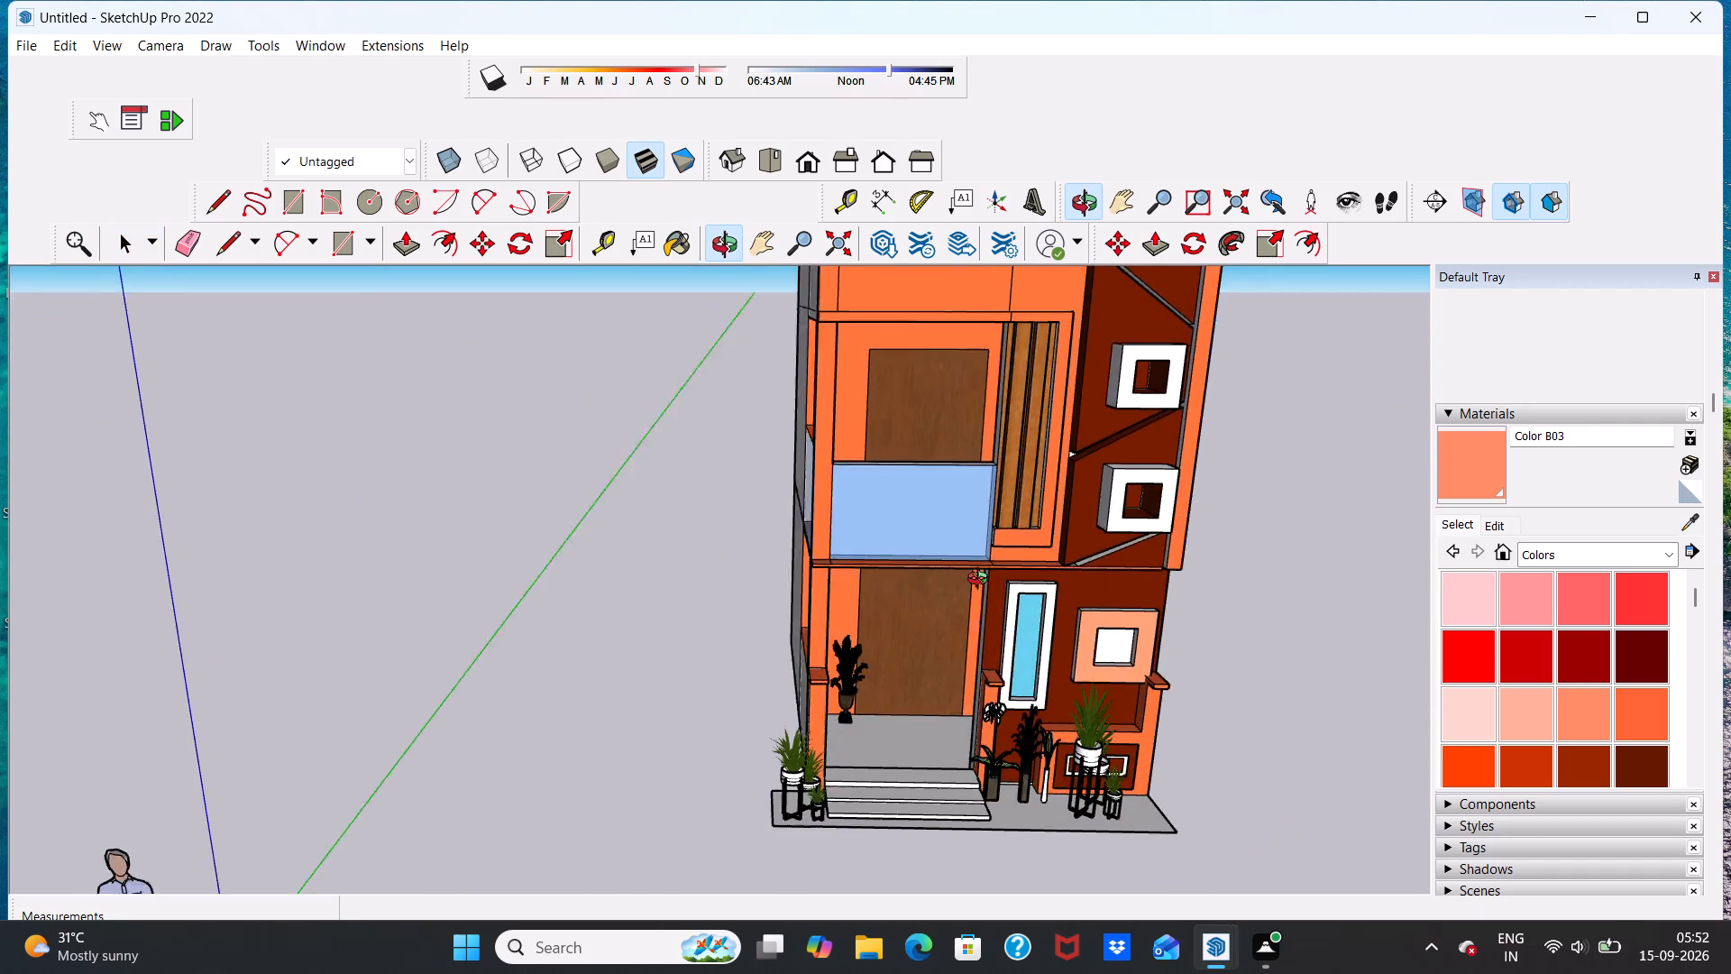
middle_drag(982, 581, 939, 561)
scroll(918, 541, down, 5)
scroll(888, 610, up, 2)
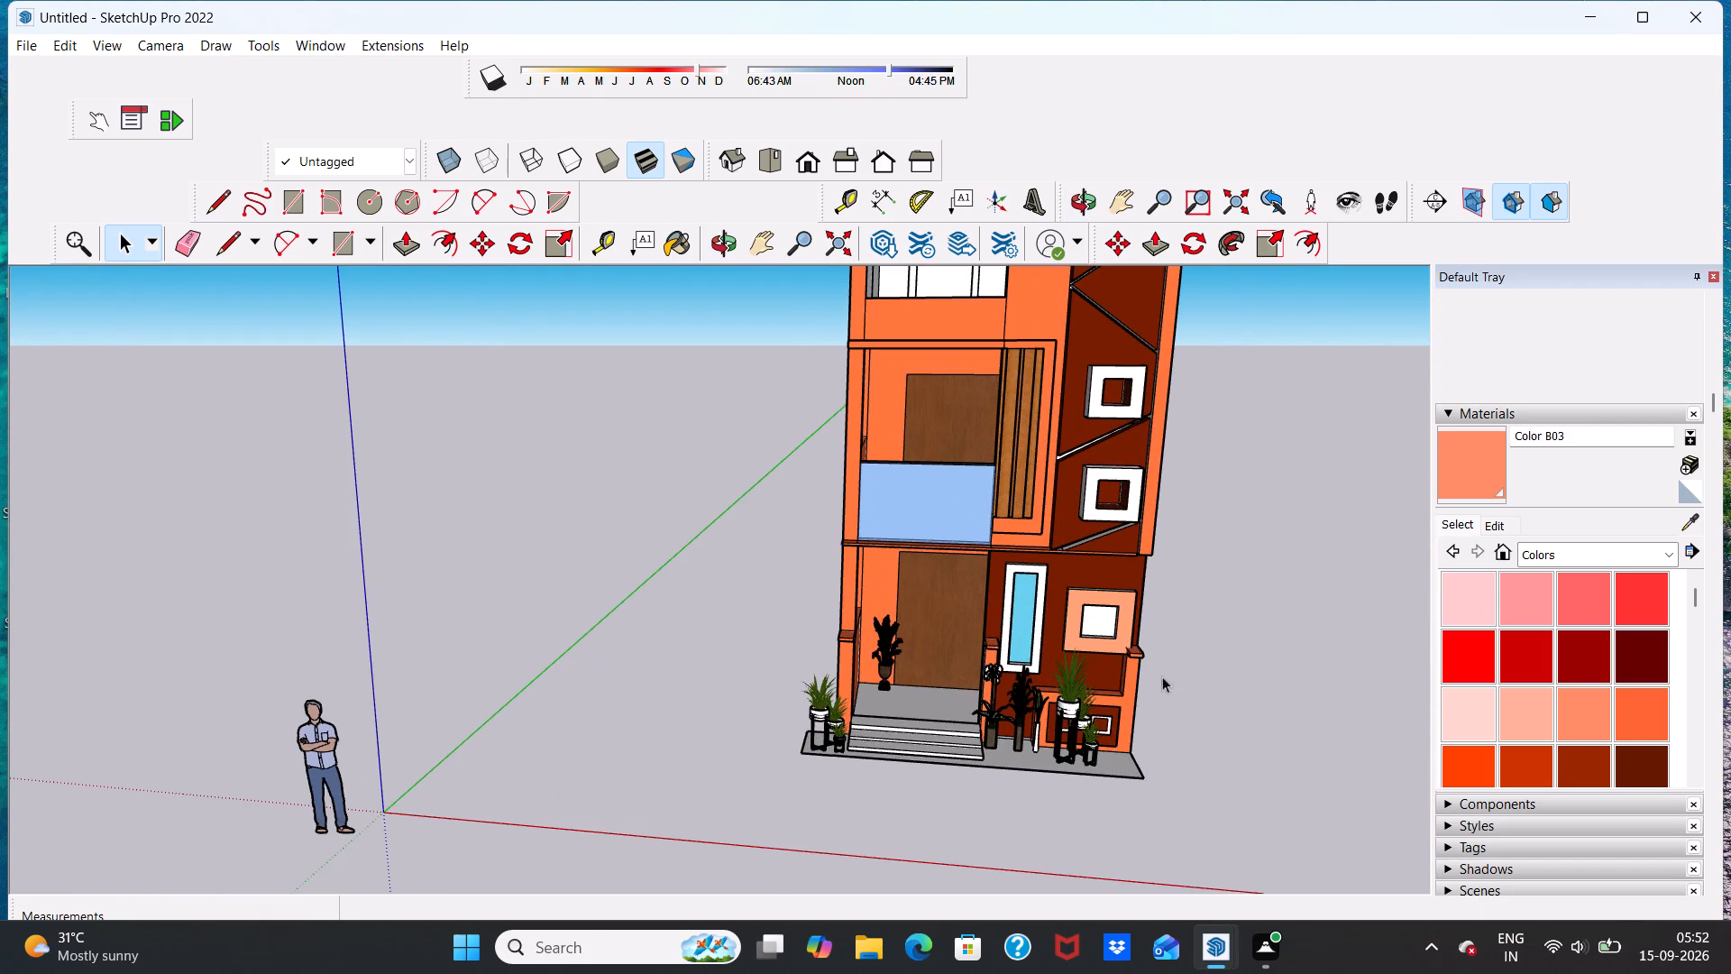
Paint the outer side faces of the balcony pillar, the porch pillar and the low porch side wall with Color B04.
click(1649, 712)
middle_drag(830, 526, 1068, 507)
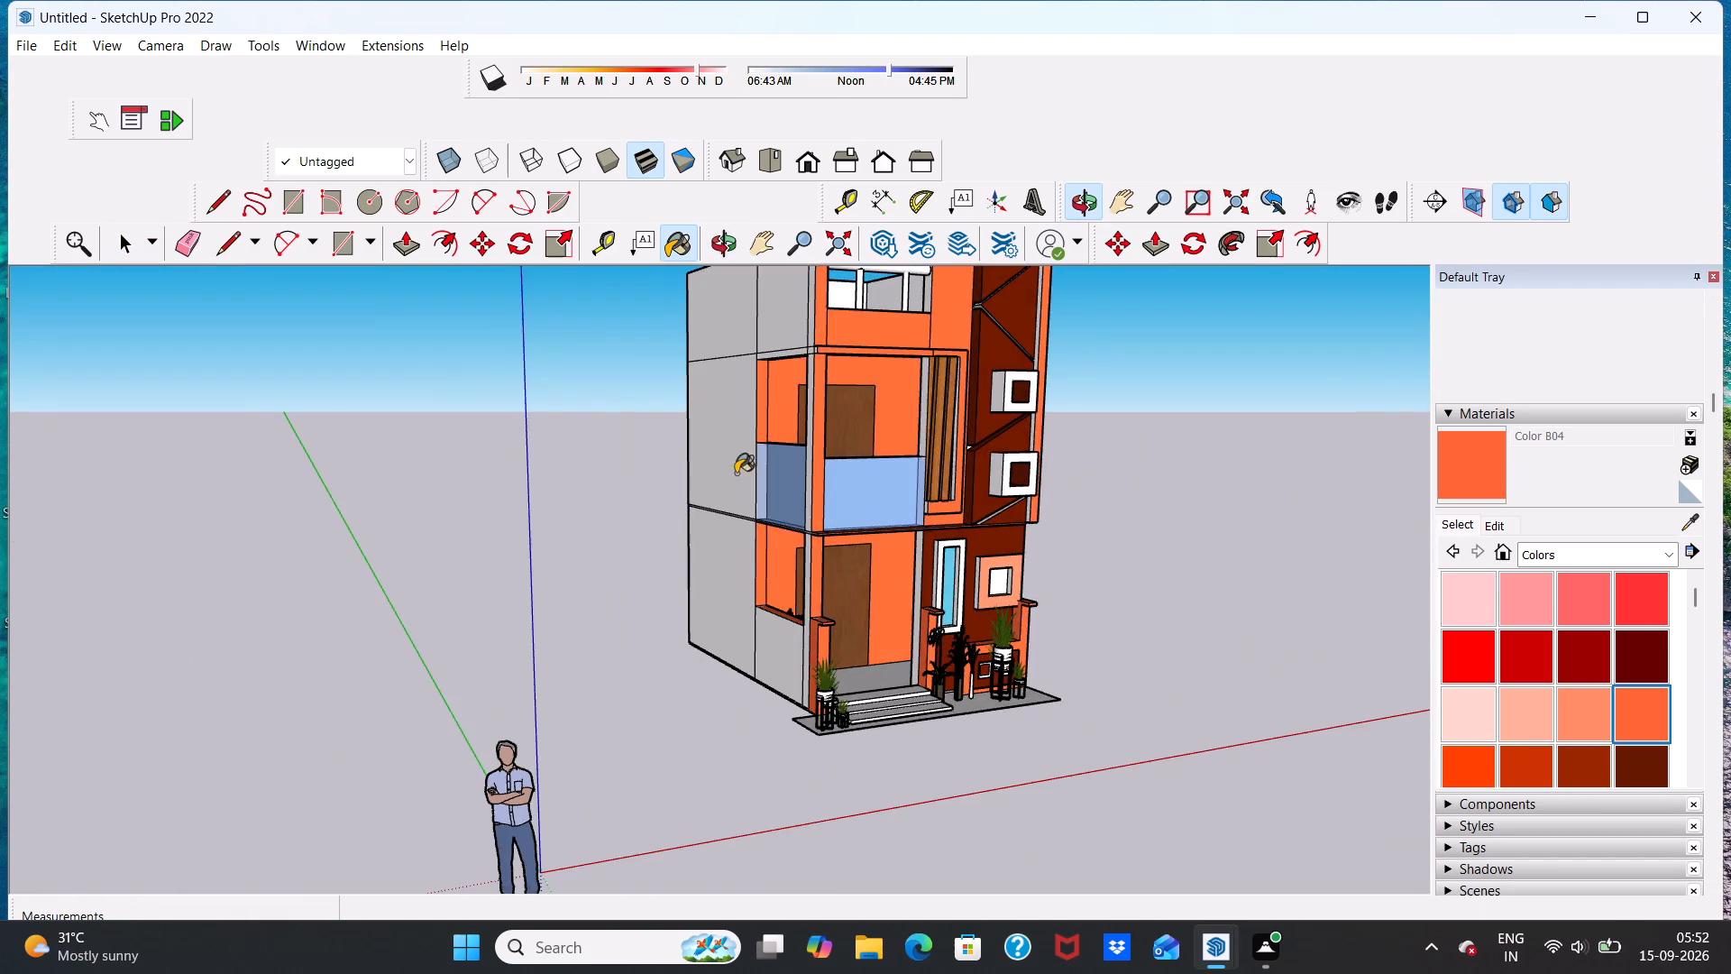
middle_drag(739, 473, 915, 464)
scroll(800, 479, up, 5)
click(831, 479)
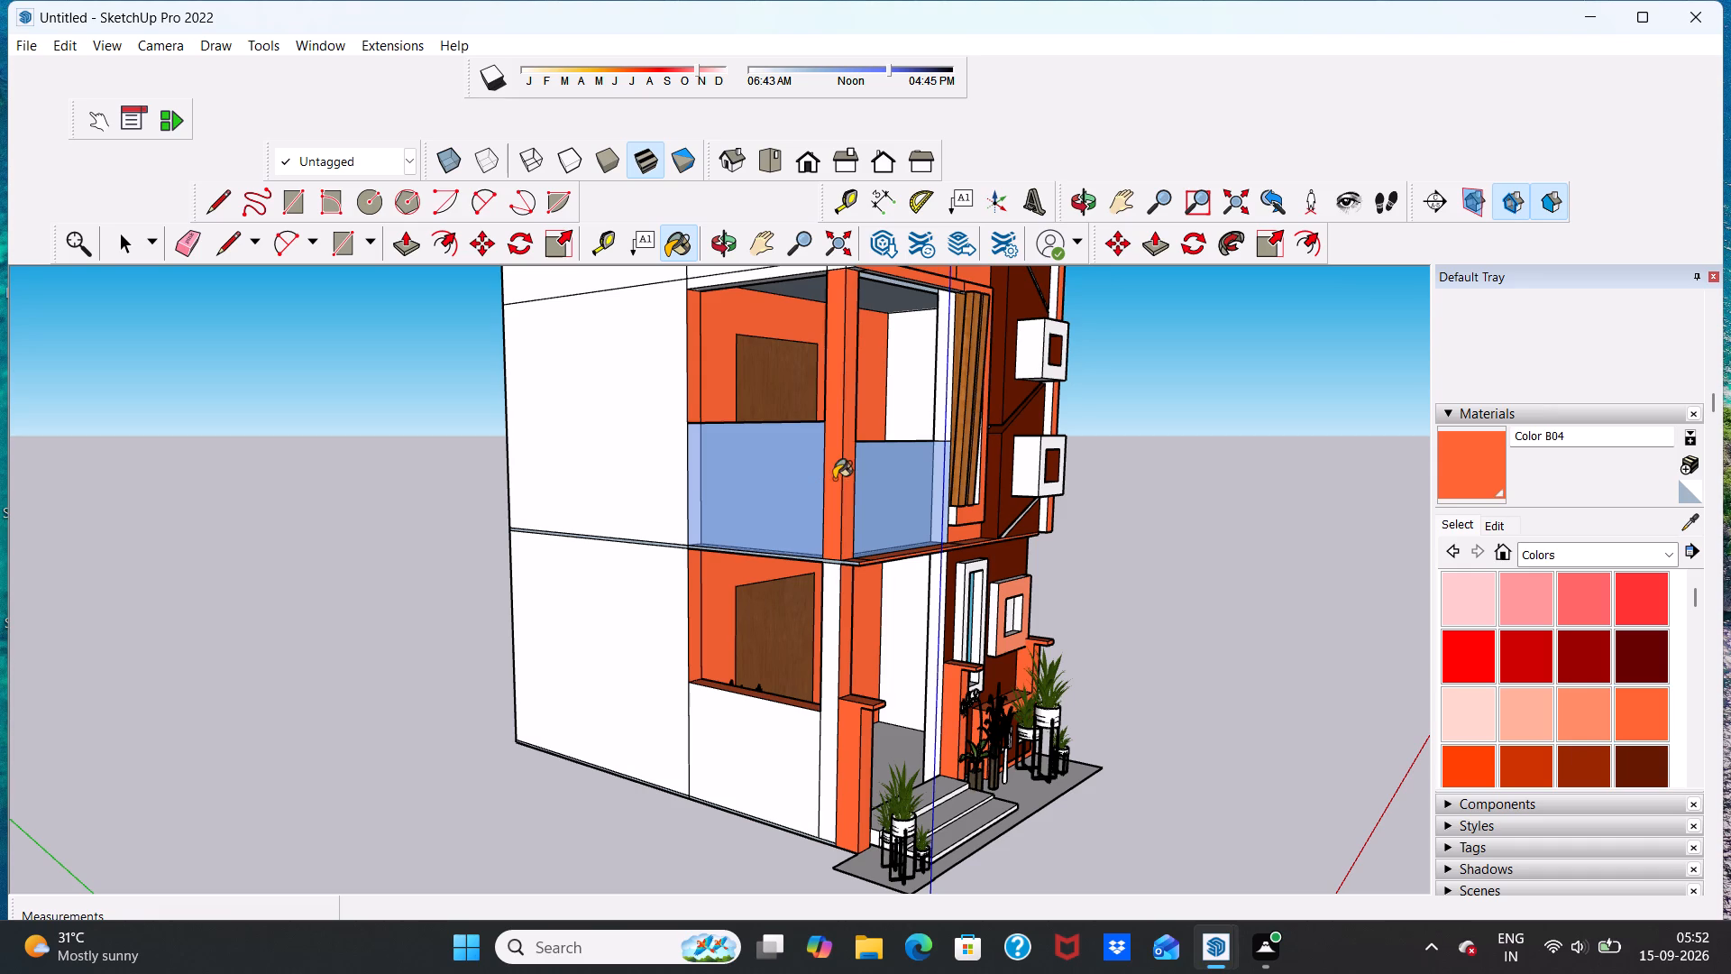
click(829, 620)
scroll(831, 614, down, 6)
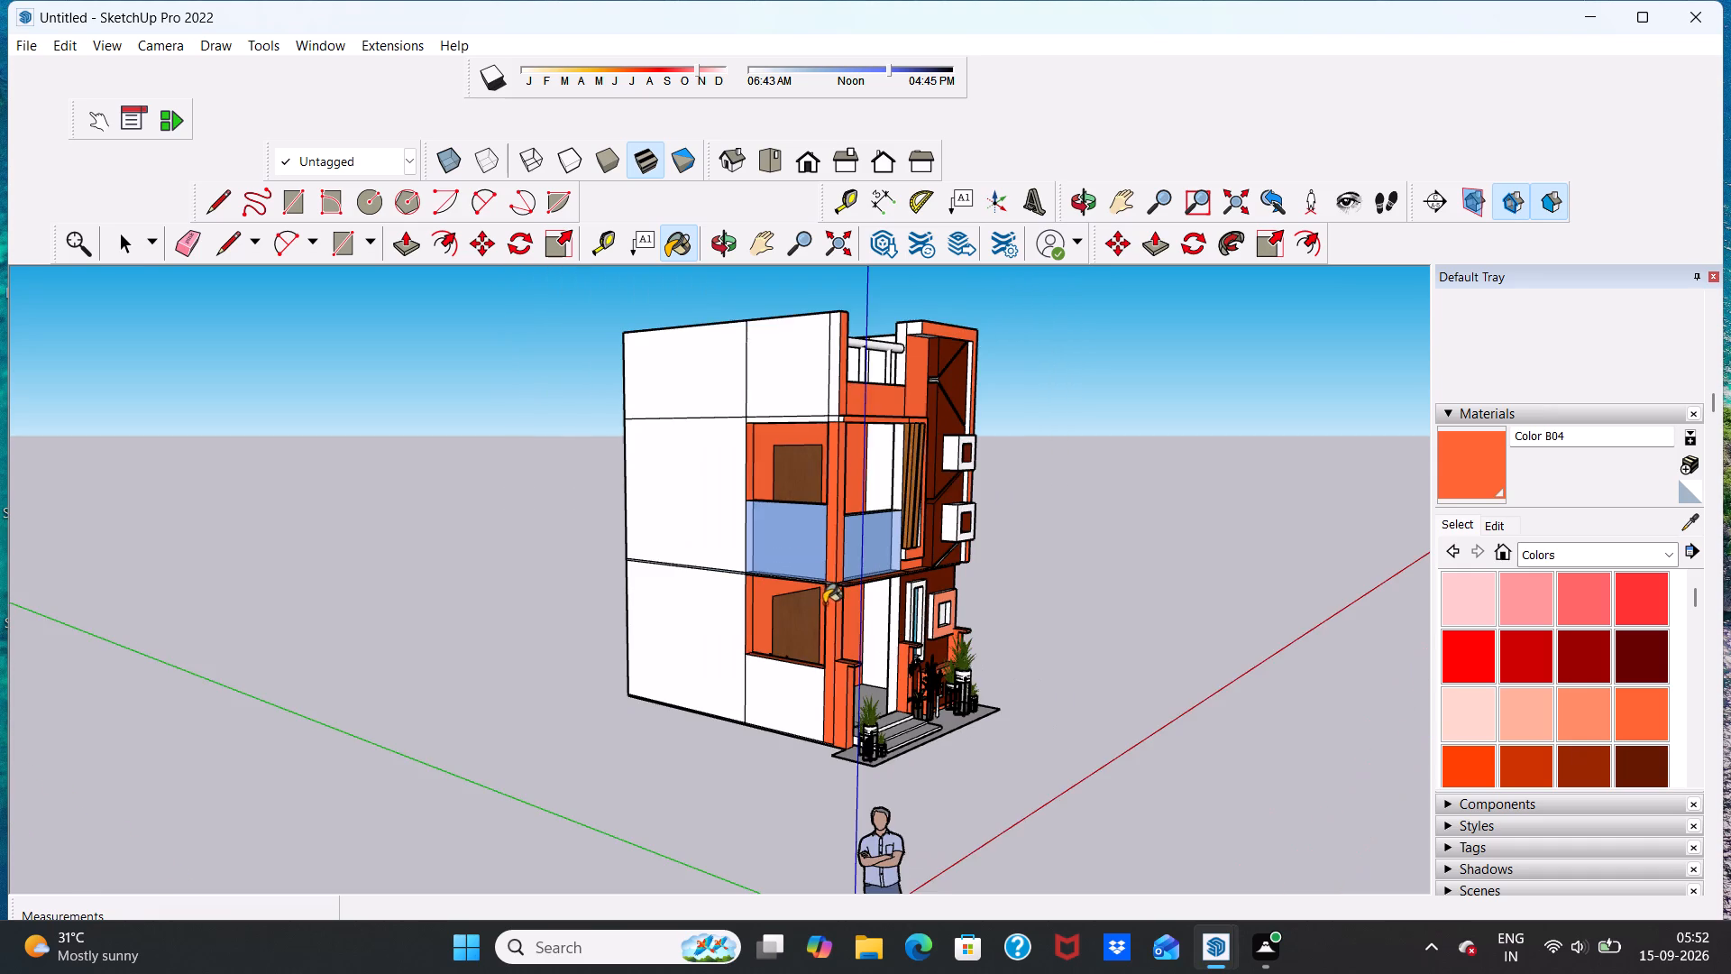
scroll(803, 612, down, 1)
scroll(822, 731, up, 5)
click(785, 678)
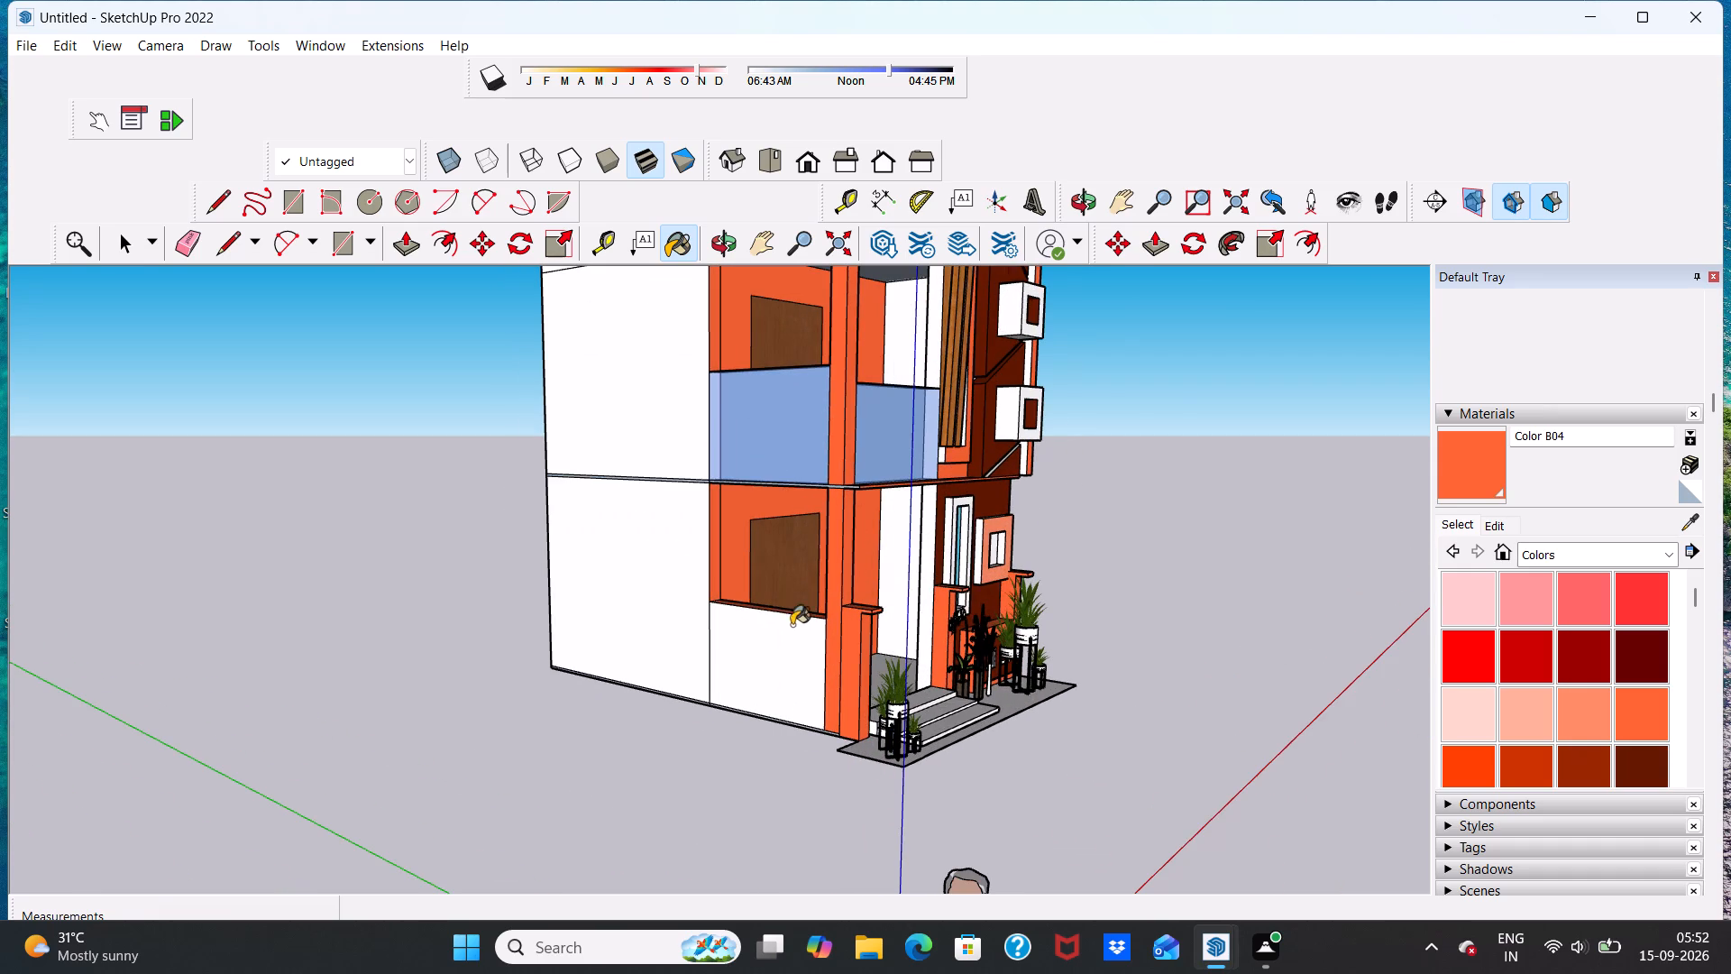
Paint the wall end face between the porch and the tall blue window with Color B04.
scroll(792, 618, up, 5)
middle_drag(784, 621, 548, 648)
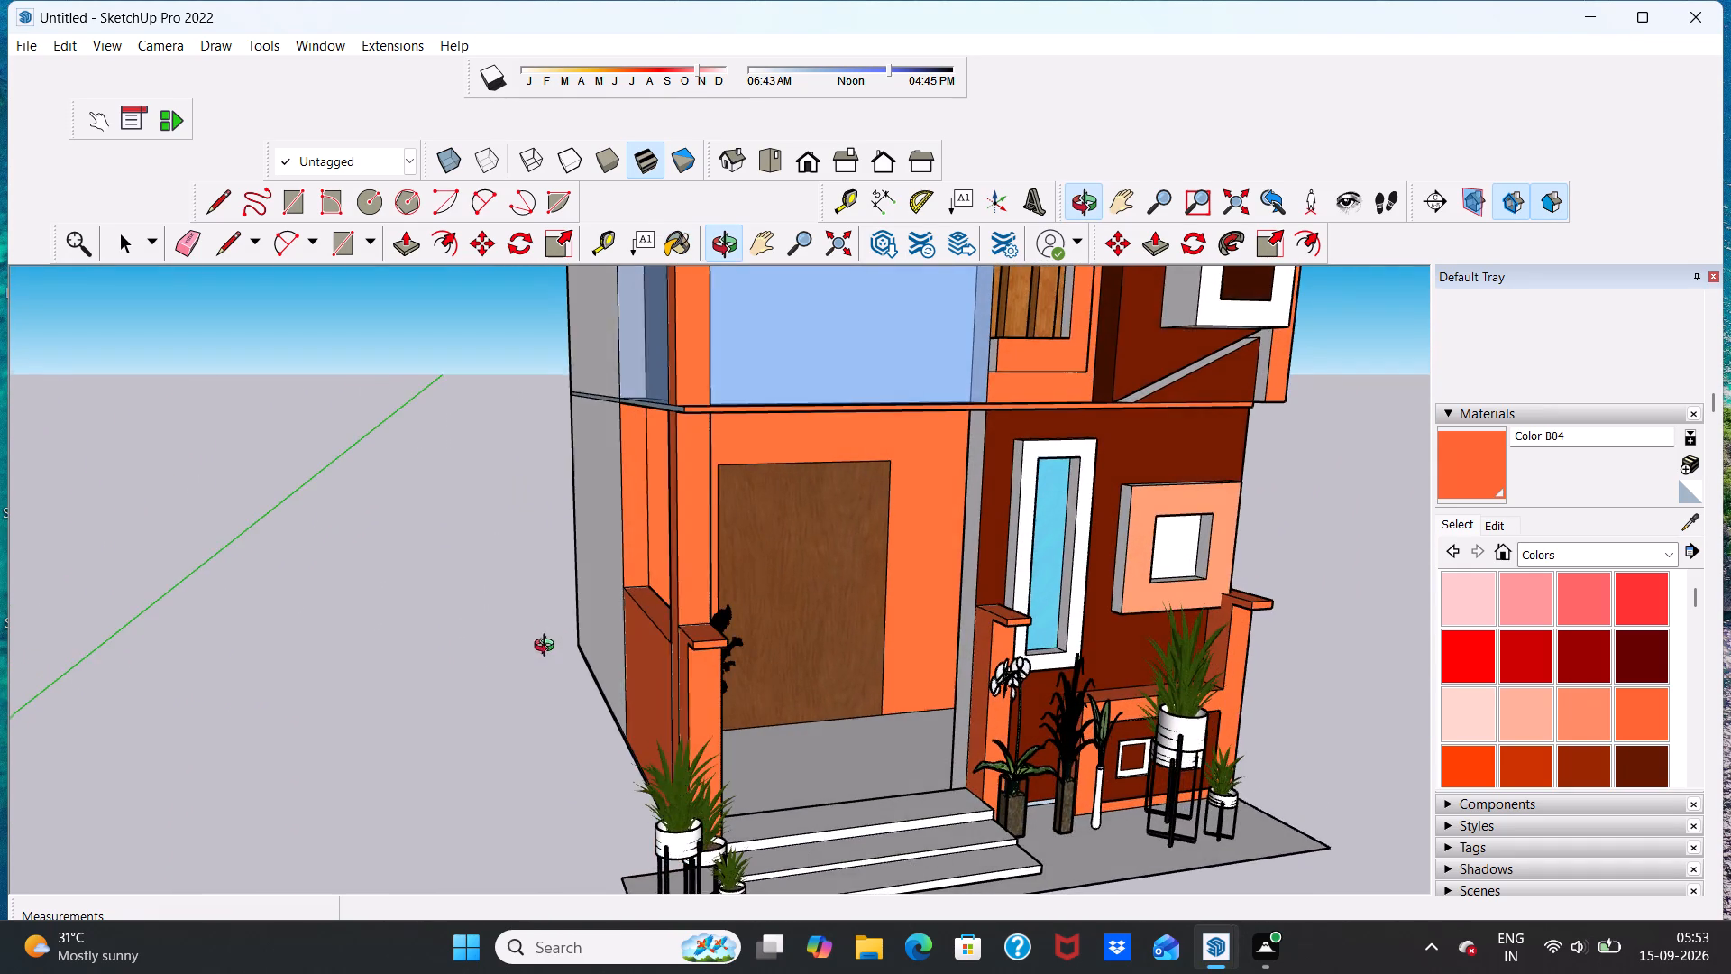
middle_drag(548, 648, 546, 648)
scroll(937, 608, up, 4)
click(982, 562)
scroll(992, 548, down, 3)
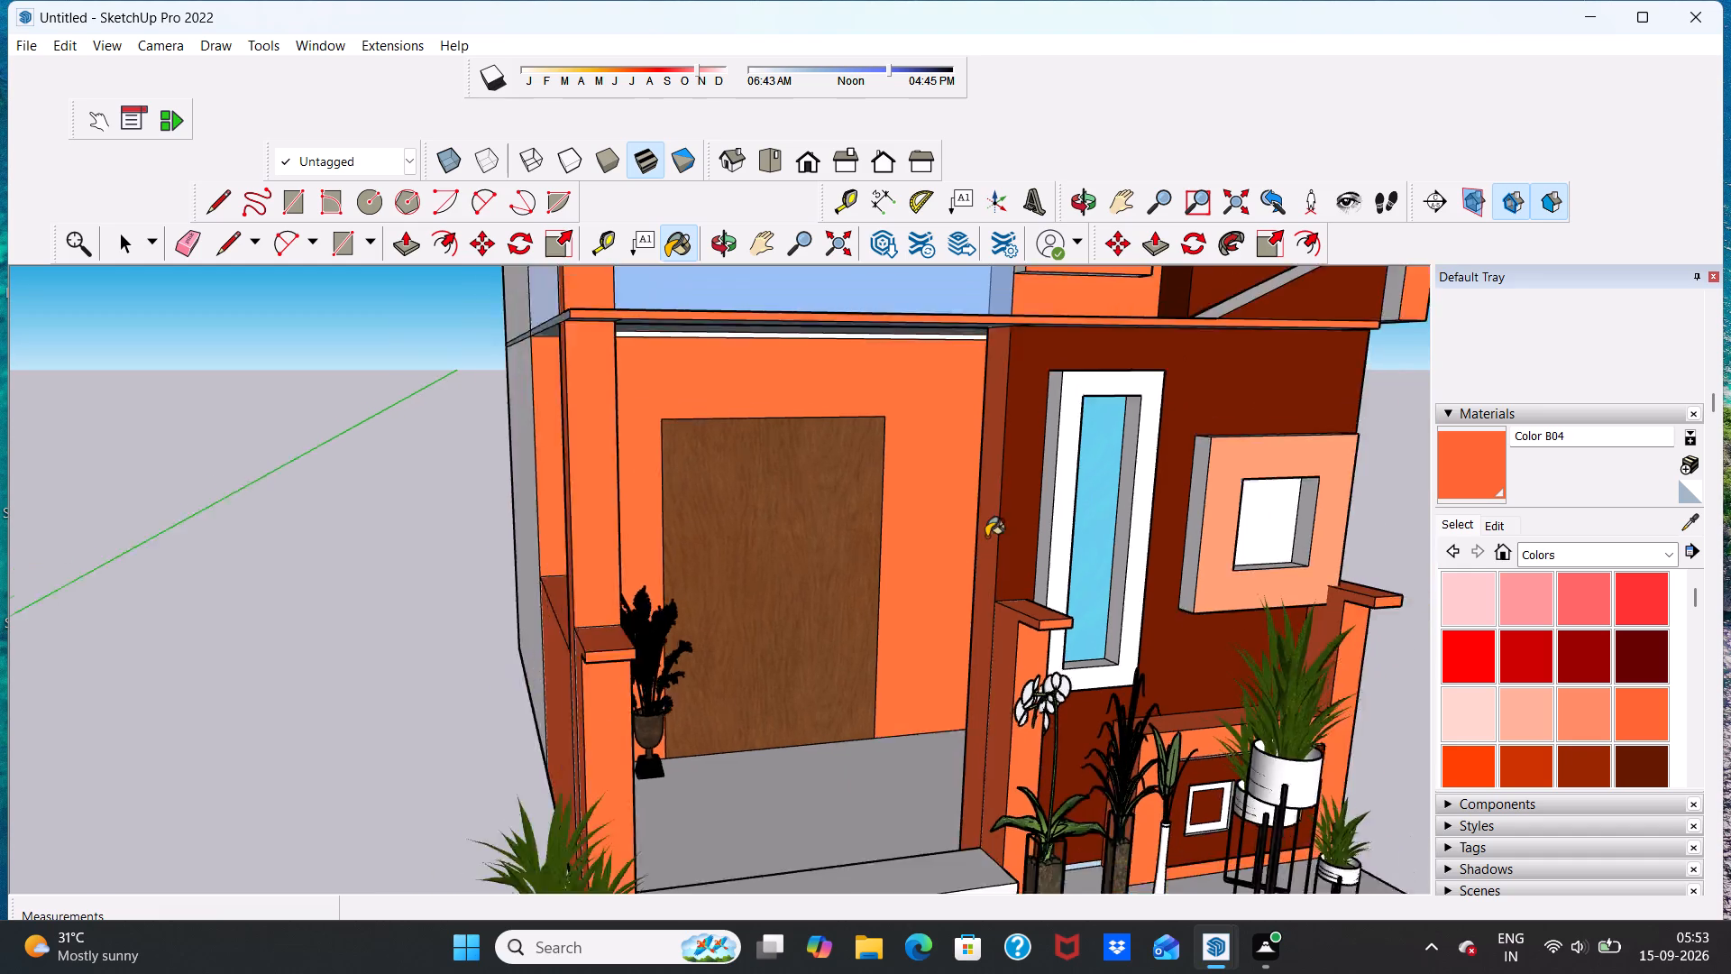
scroll(986, 537, down, 19)
Paint the narrow strip along the front edge of the plain side wall with Color B04 on the middle, top and ground floors.
middle_drag(955, 507, 905, 528)
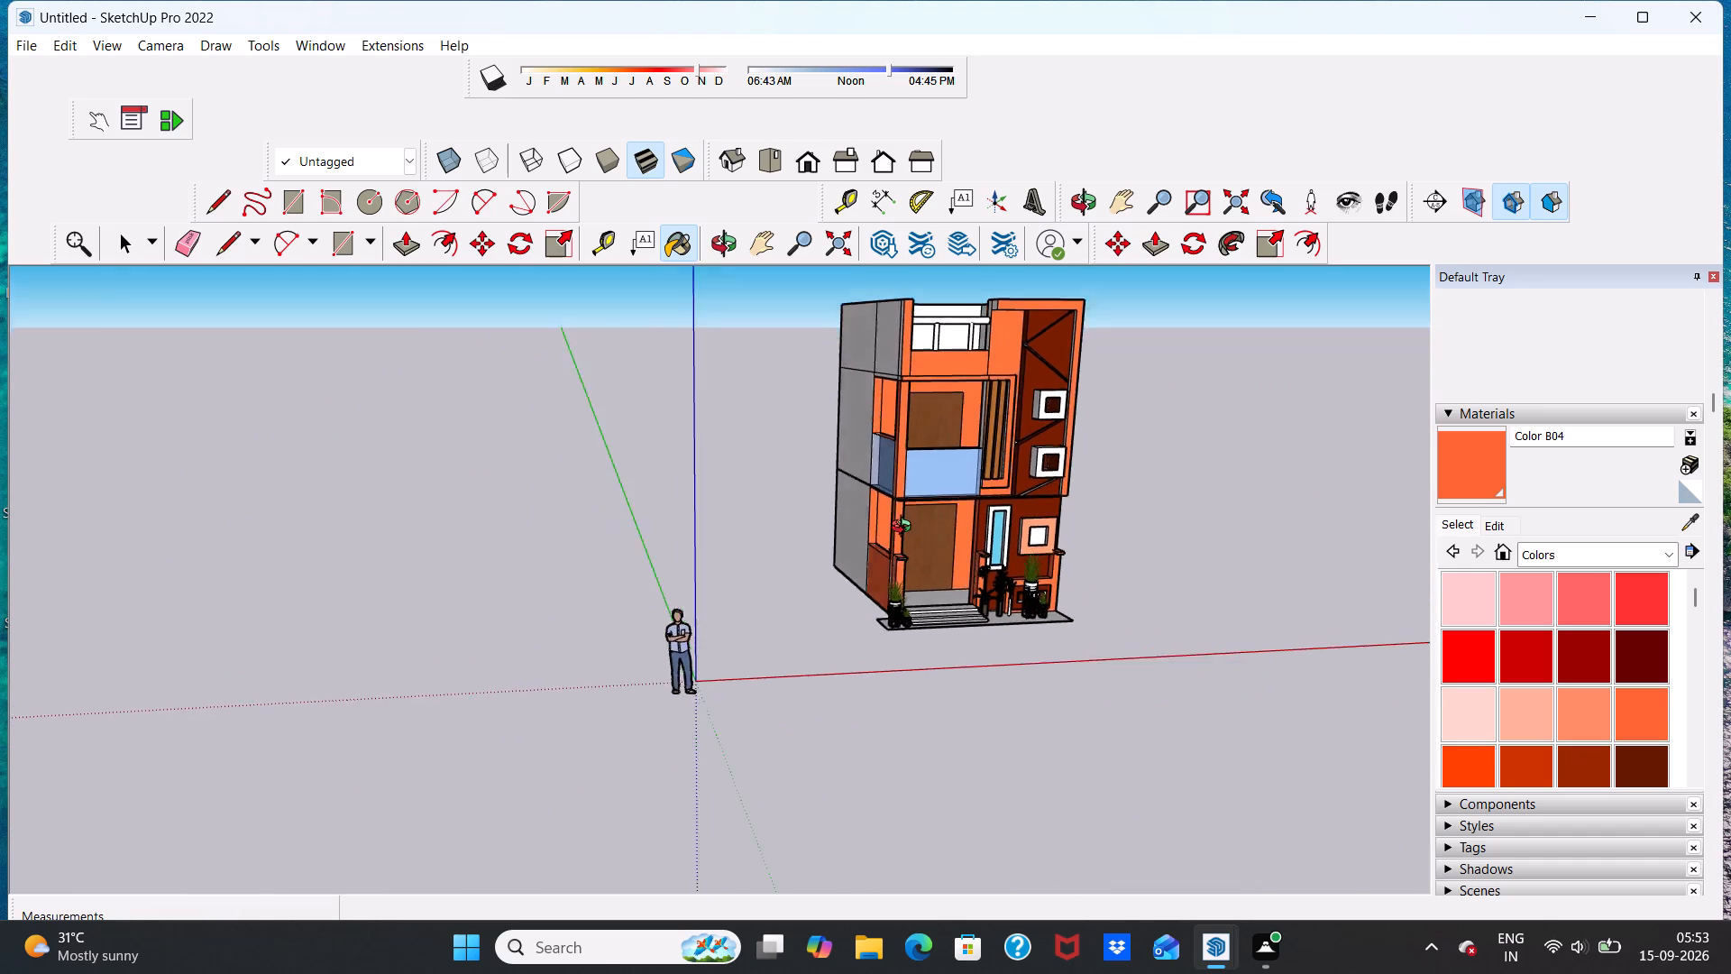
middle_drag(905, 528, 917, 618)
scroll(873, 317, up, 4)
scroll(955, 414, down, 5)
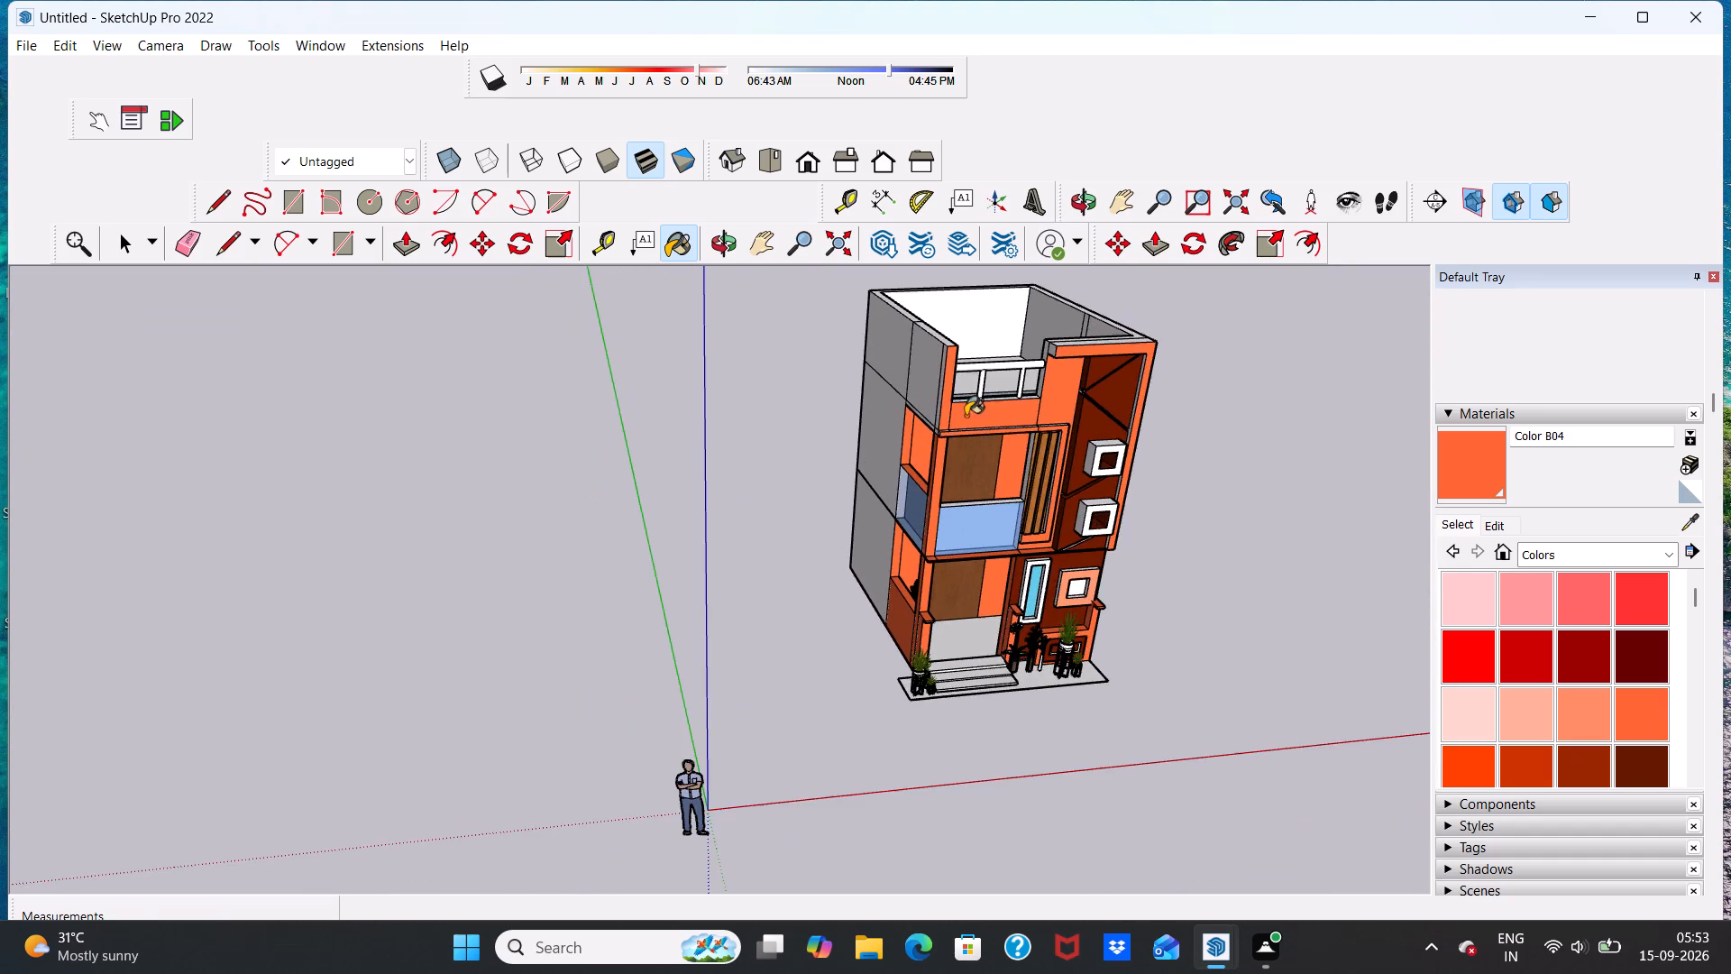
middle_drag(1026, 465, 691, 373)
middle_drag(1083, 554, 850, 495)
scroll(1102, 540, up, 3)
click(1027, 534)
scroll(1028, 531, down, 7)
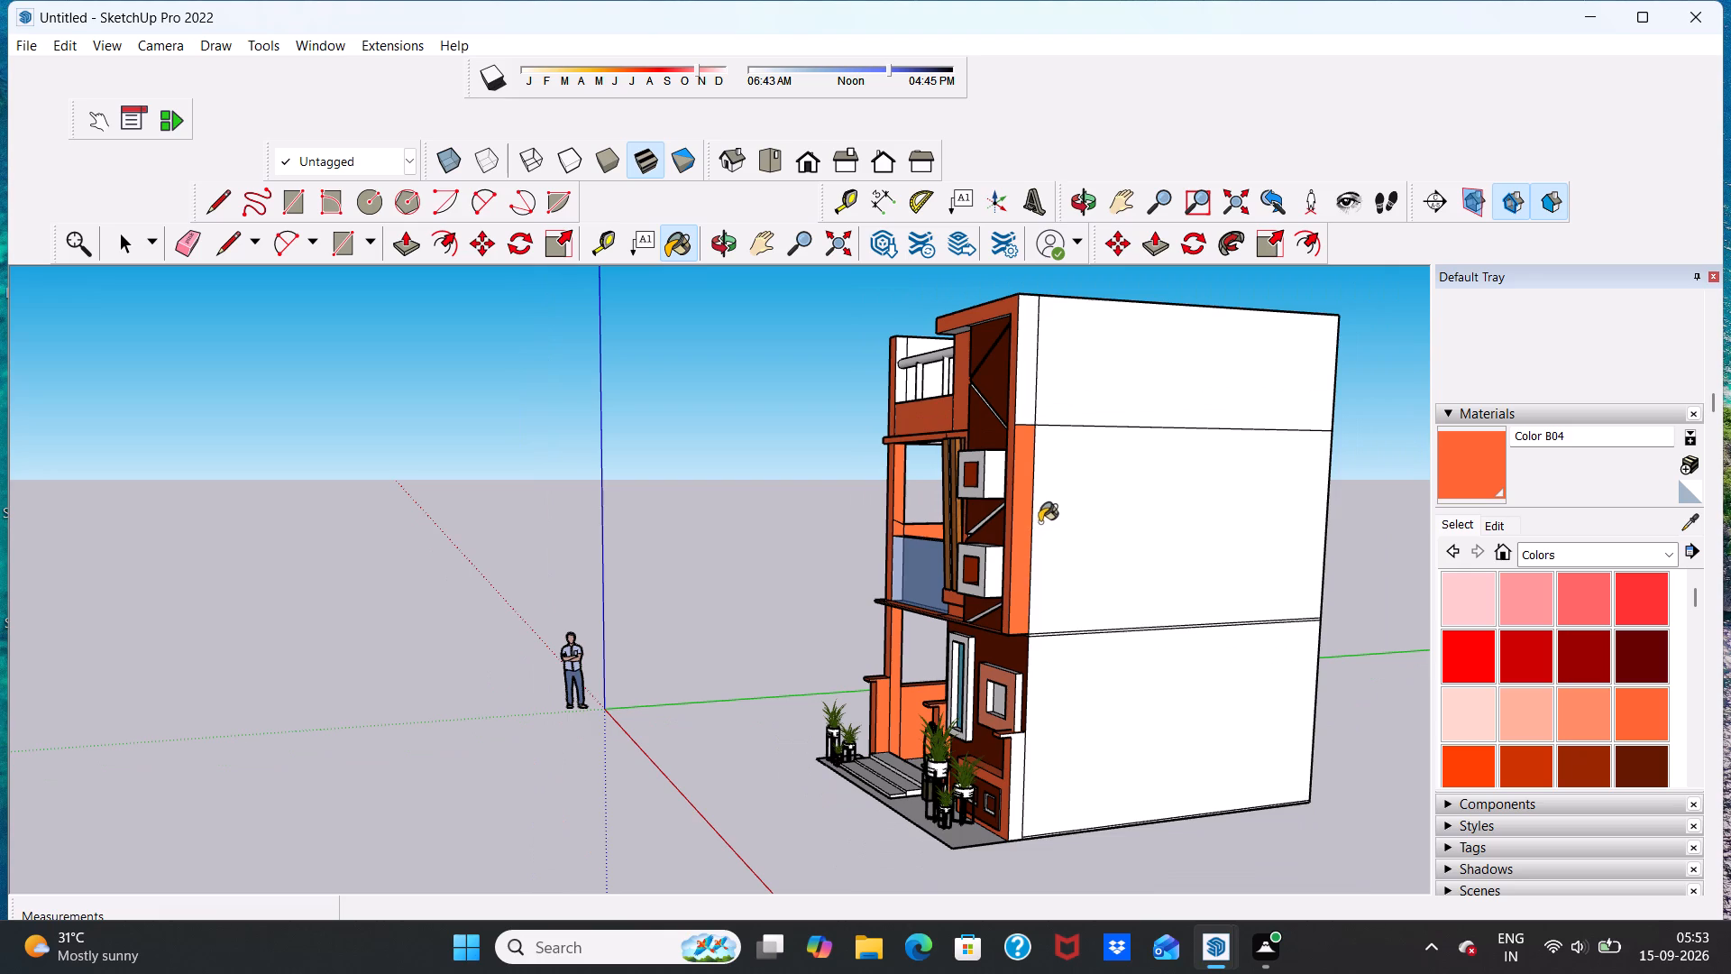
scroll(1043, 418, up, 3)
click(1023, 419)
scroll(1030, 416, down, 13)
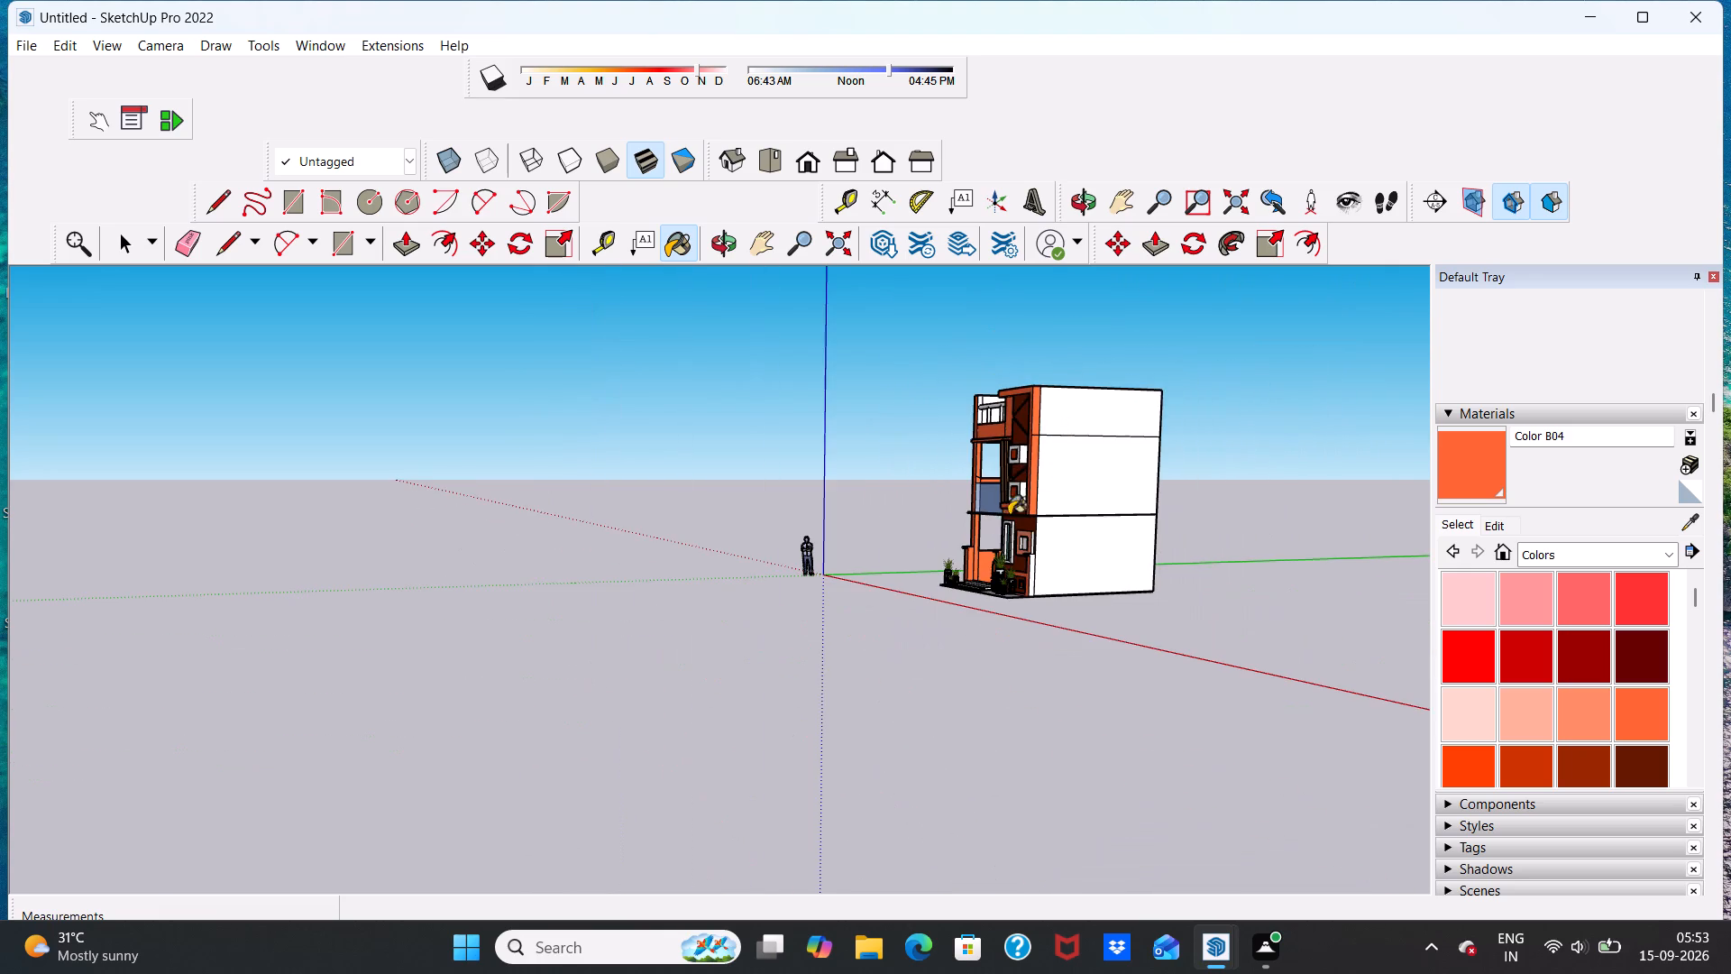
middle_drag(971, 536, 1241, 559)
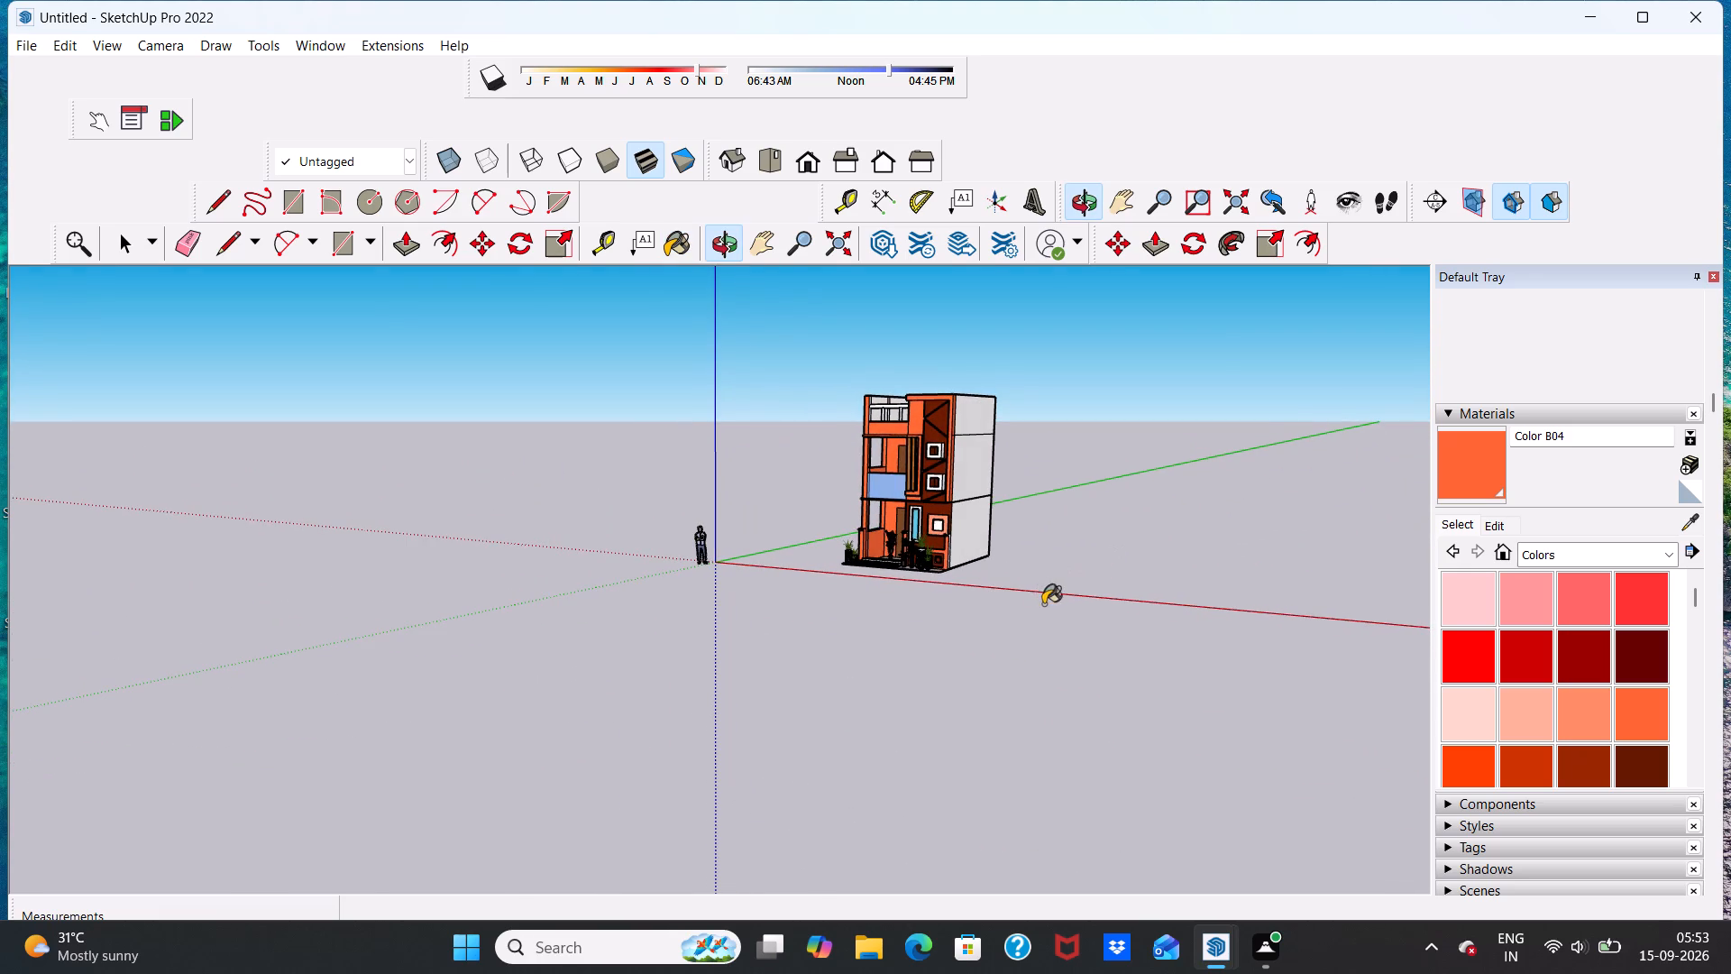
scroll(1043, 604, up, 20)
scroll(1043, 604, up, 2)
click(894, 524)
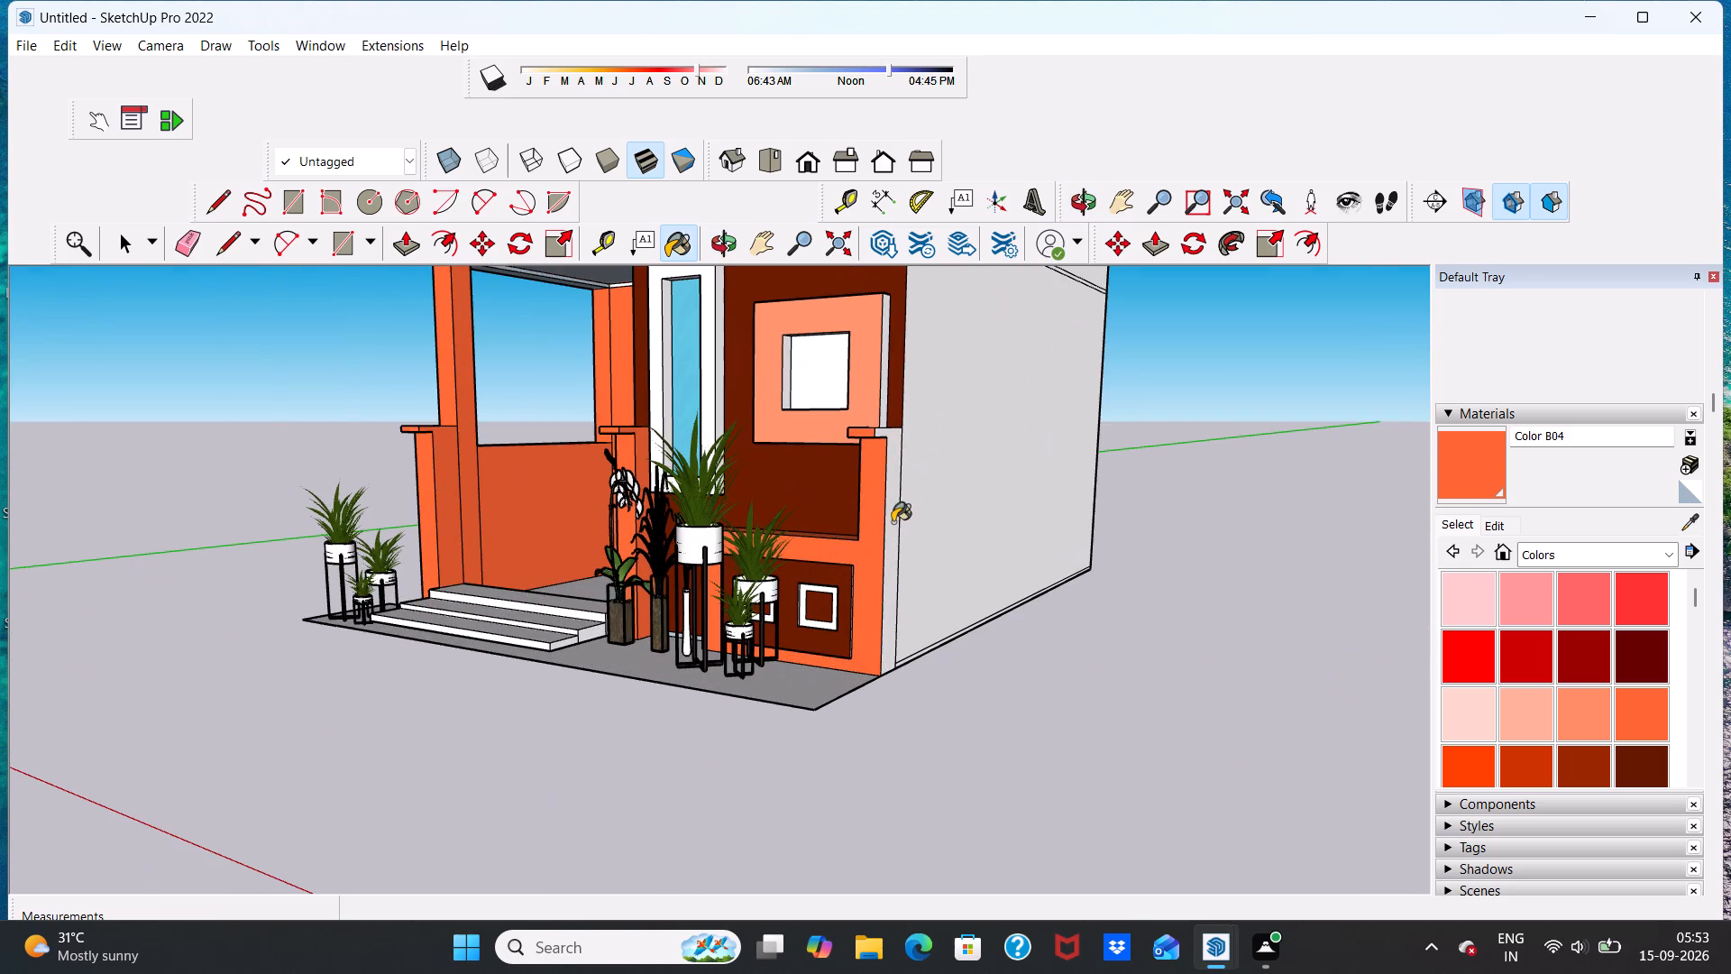
Paint the outer side face and the top face of the ground-floor square window frame with Color B03.
scroll(932, 510, down, 13)
middle_drag(904, 530, 1104, 579)
scroll(904, 530, up, 1)
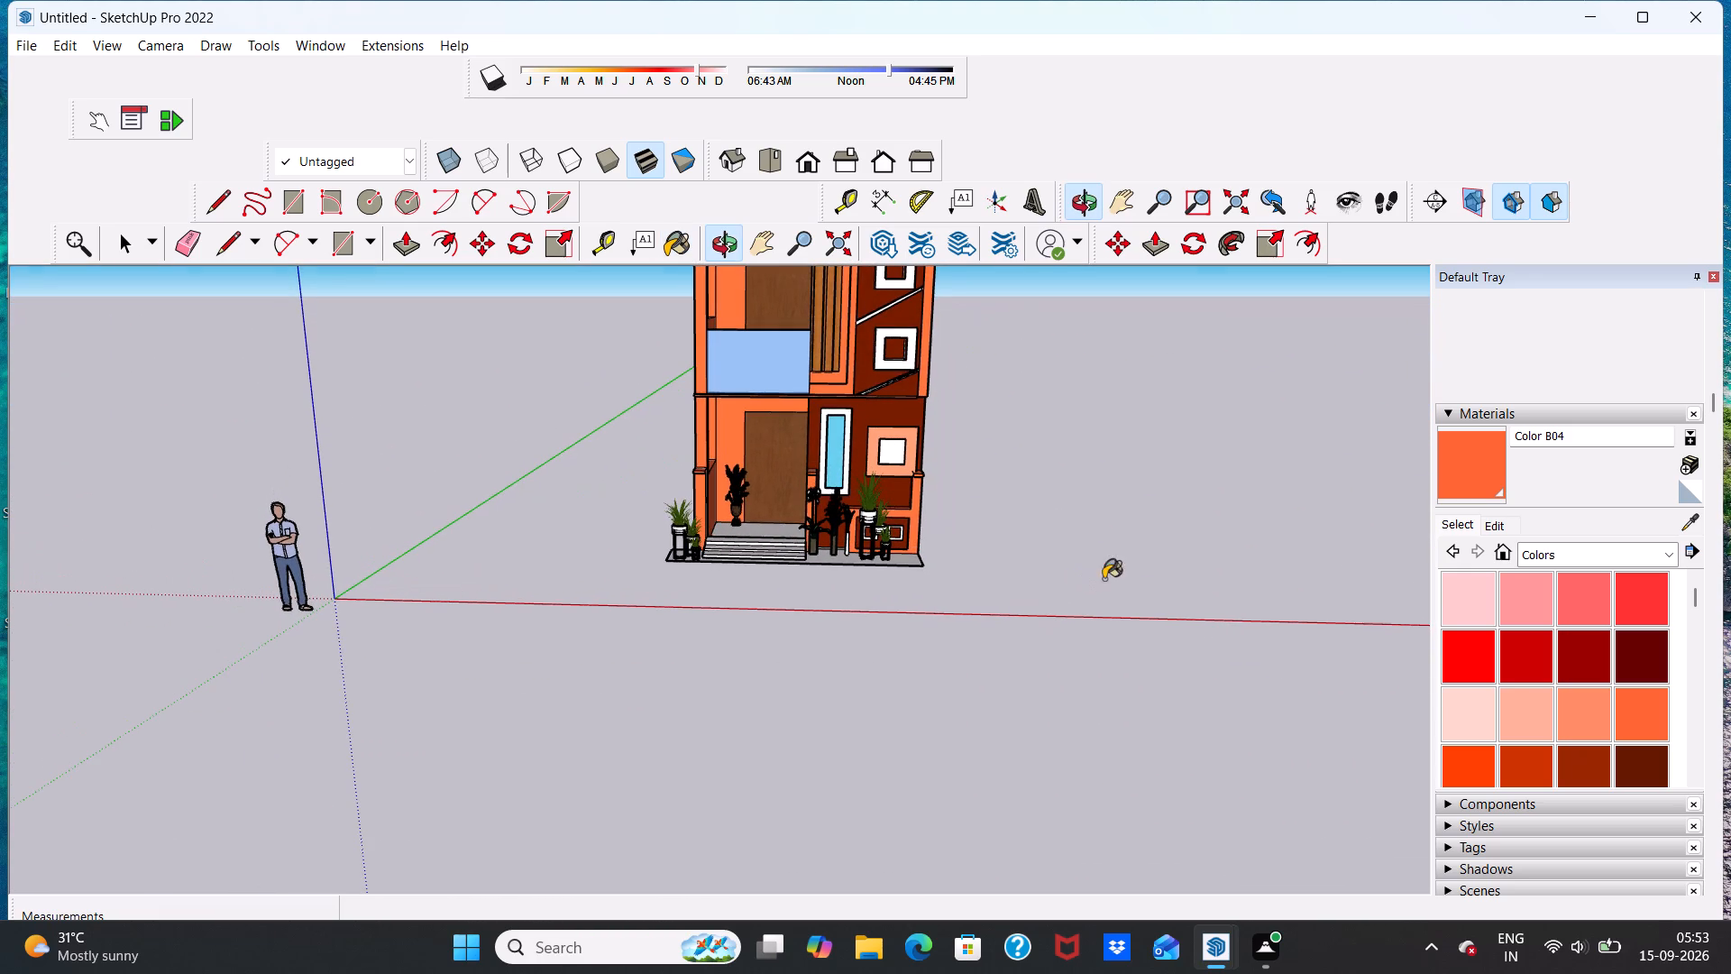
click(1582, 700)
scroll(1019, 334, up, 5)
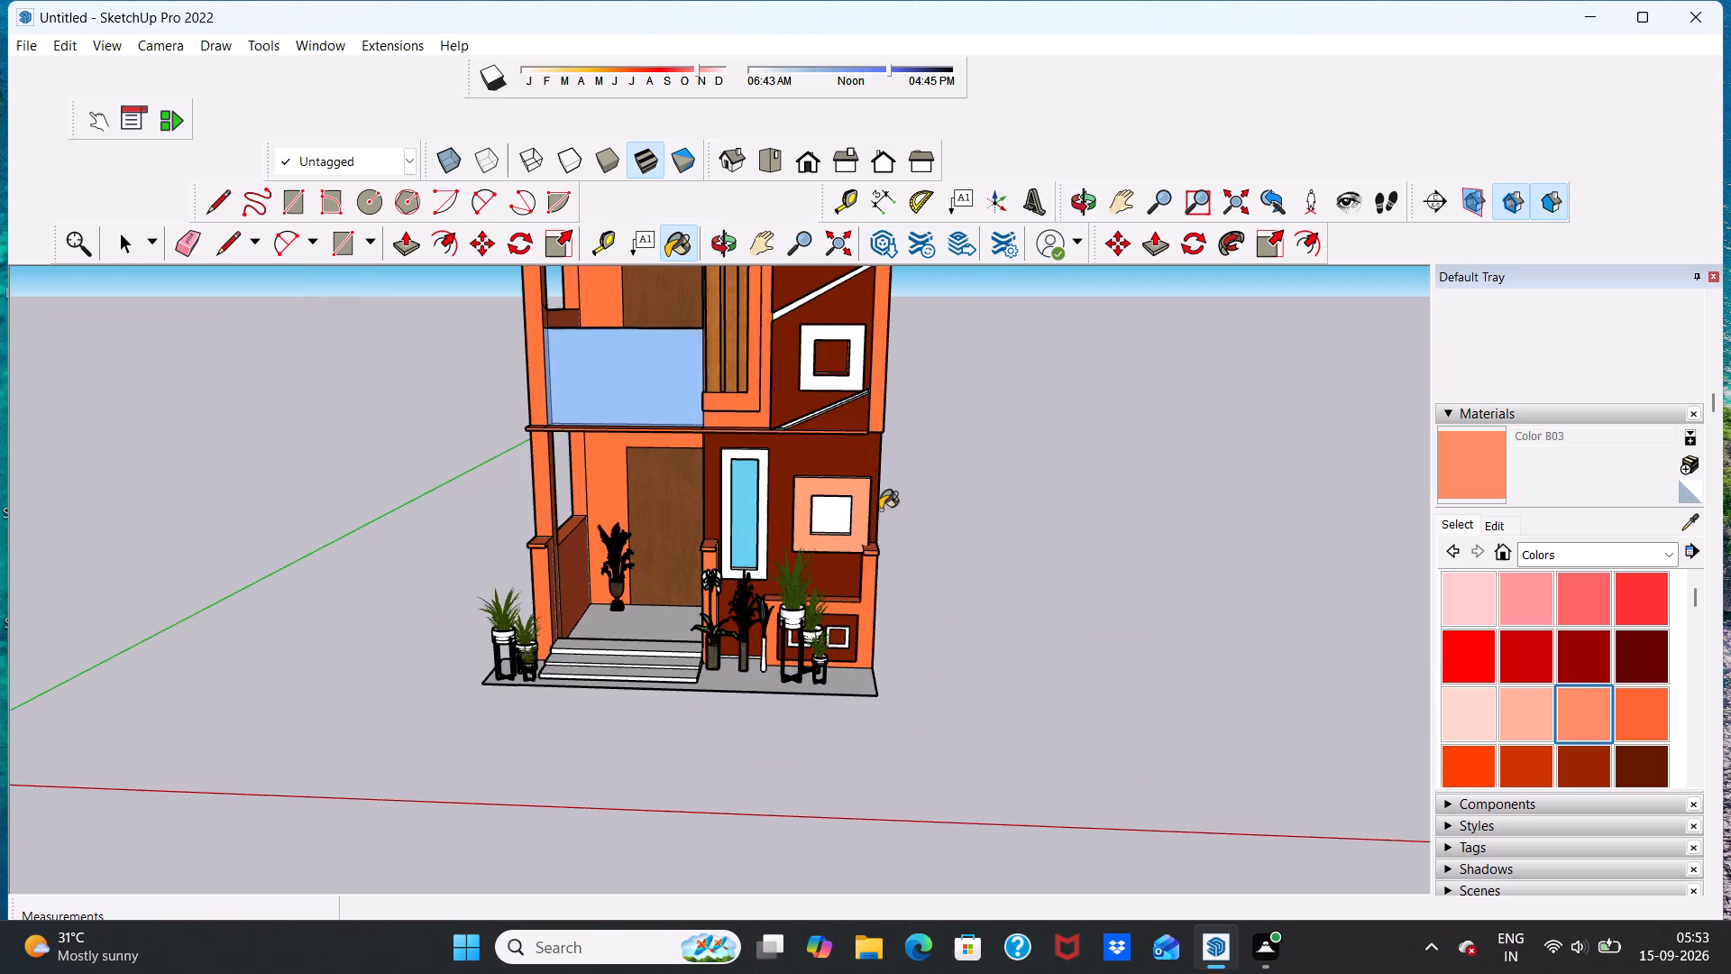
middle_drag(880, 513, 605, 518)
scroll(824, 519, up, 10)
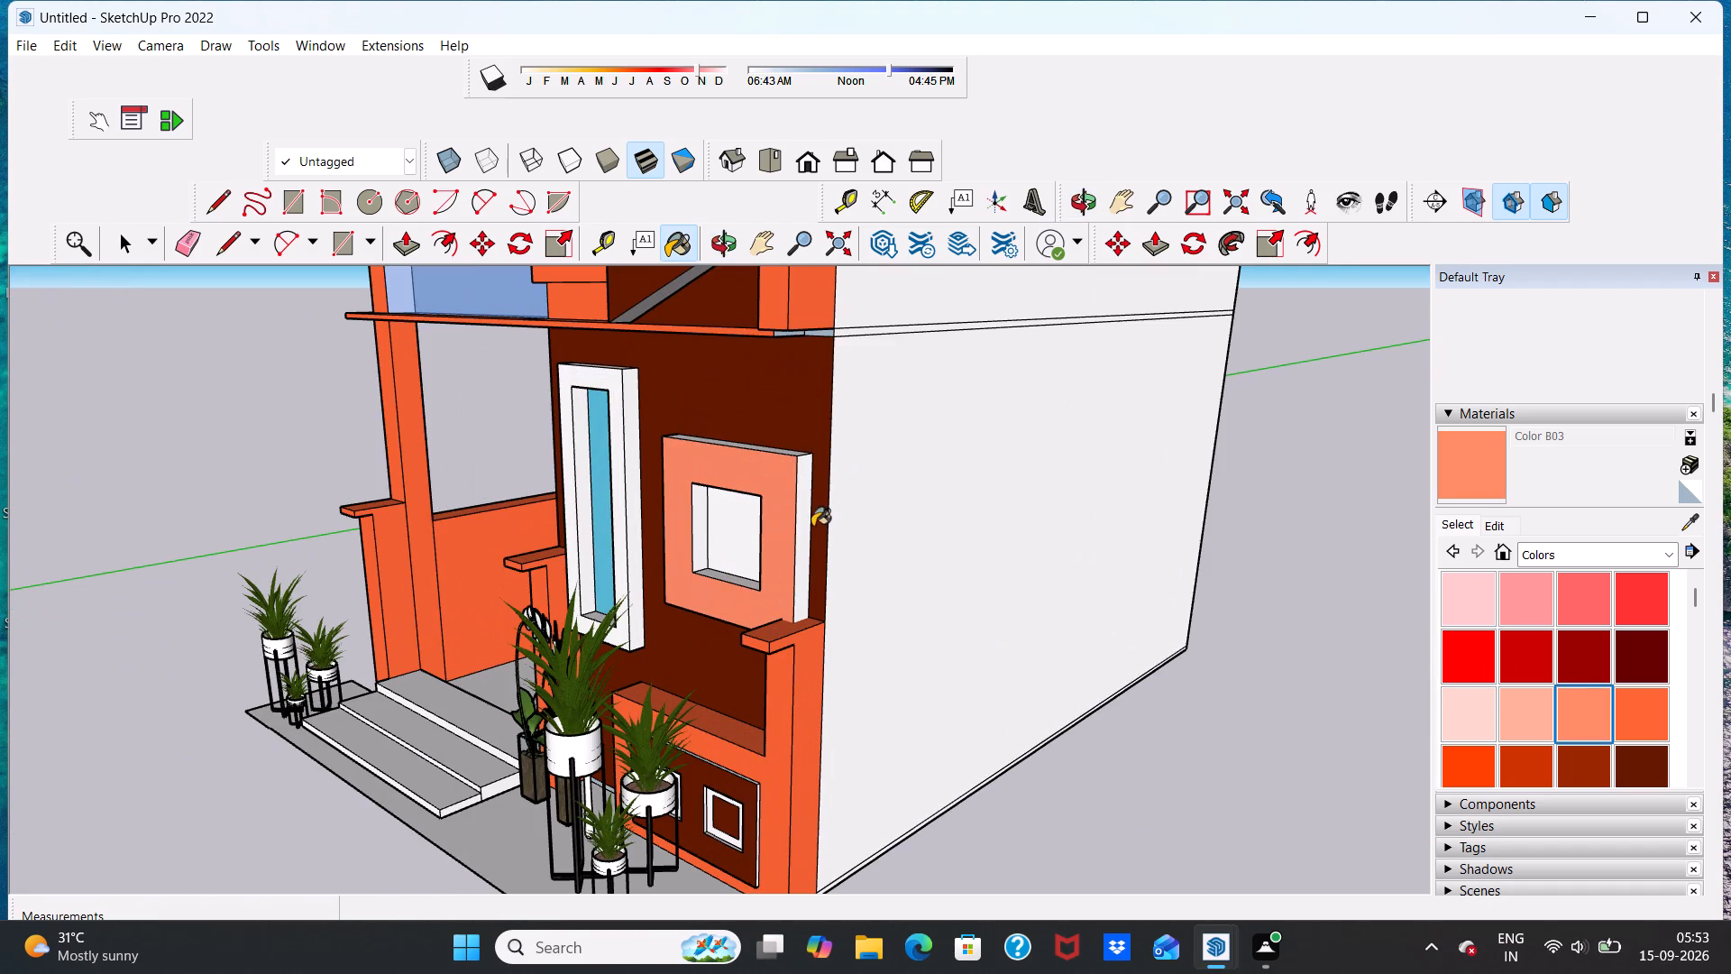
click(799, 534)
middle_drag(756, 460, 782, 512)
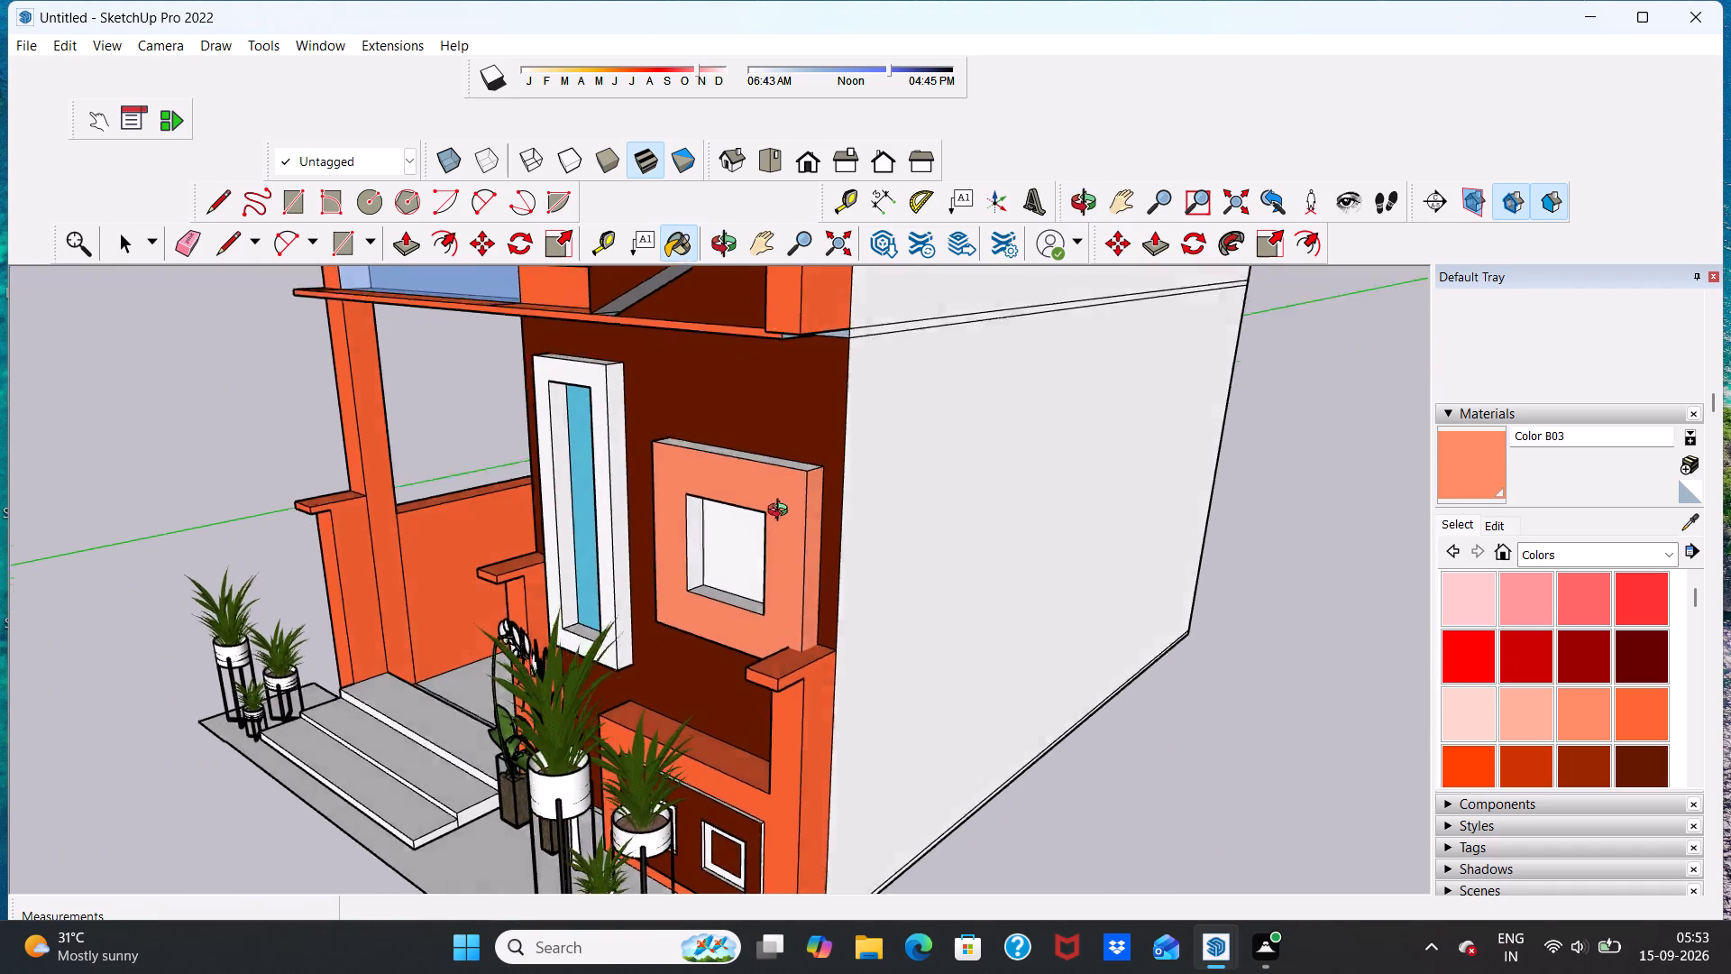
middle_drag(782, 512, 806, 597)
scroll(847, 556, up, 5)
click(801, 607)
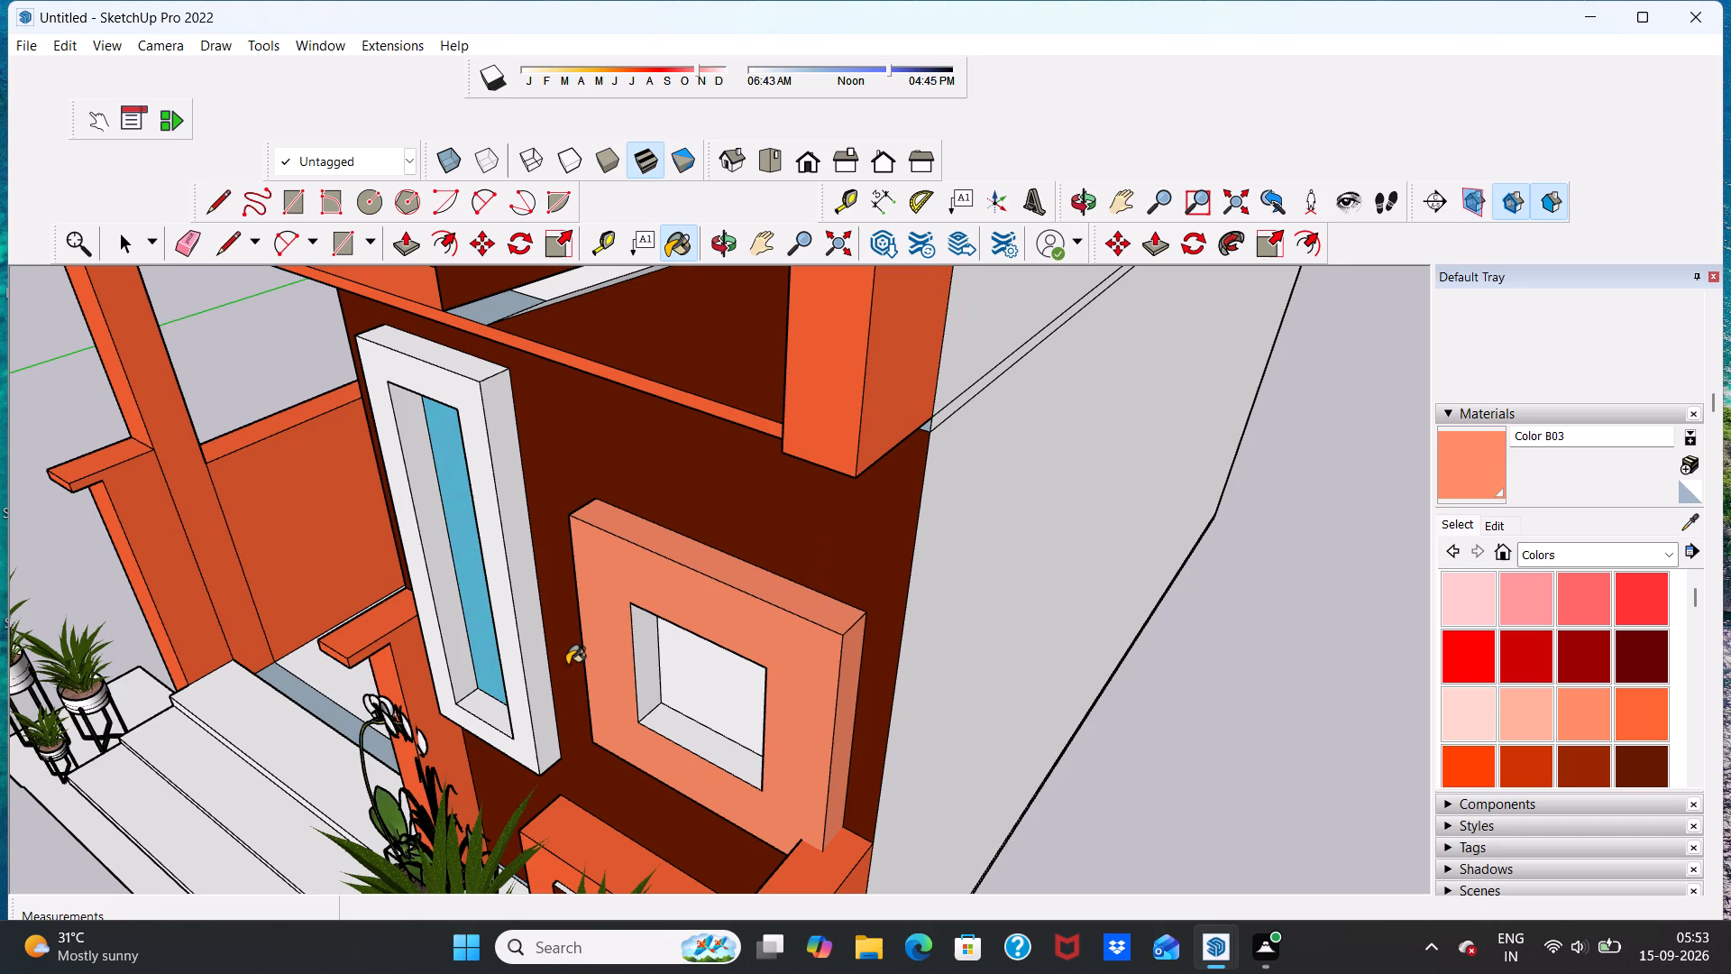
Paint the square window frame's side face towards the tall blue window and its underside with Color B03.
middle_drag(565, 665, 1113, 519)
scroll(1056, 503, up, 5)
click(935, 499)
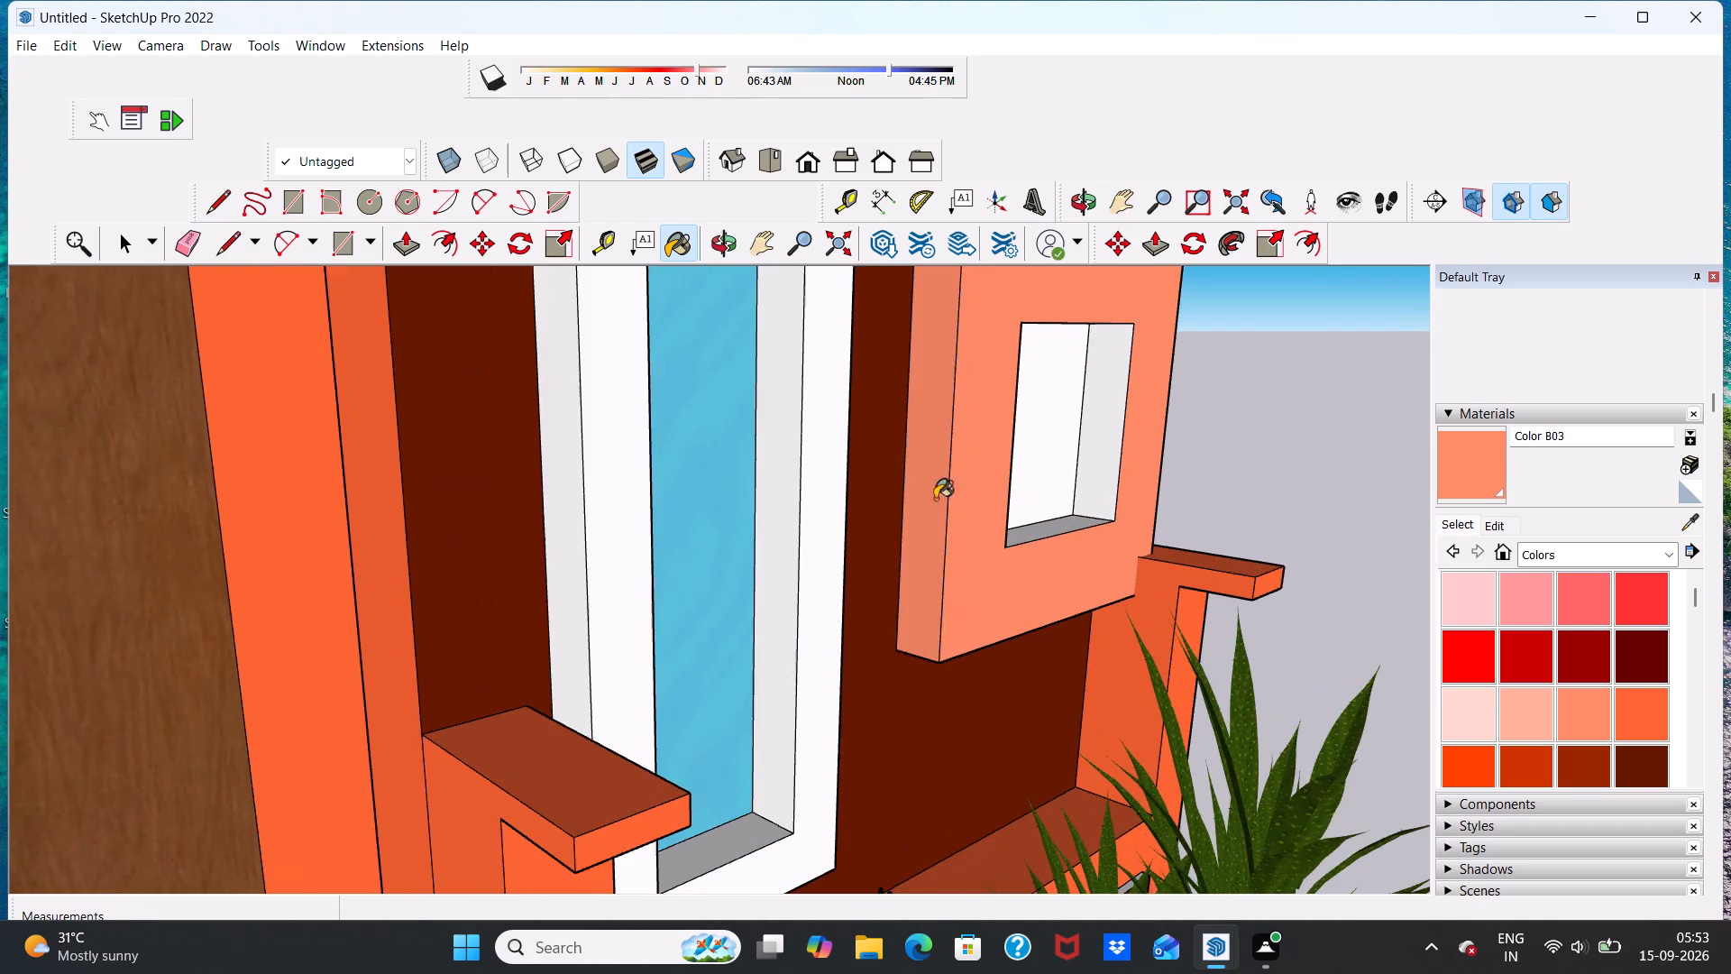
scroll(1042, 485, down, 10)
middle_drag(1100, 550, 951, 312)
scroll(985, 523, up, 5)
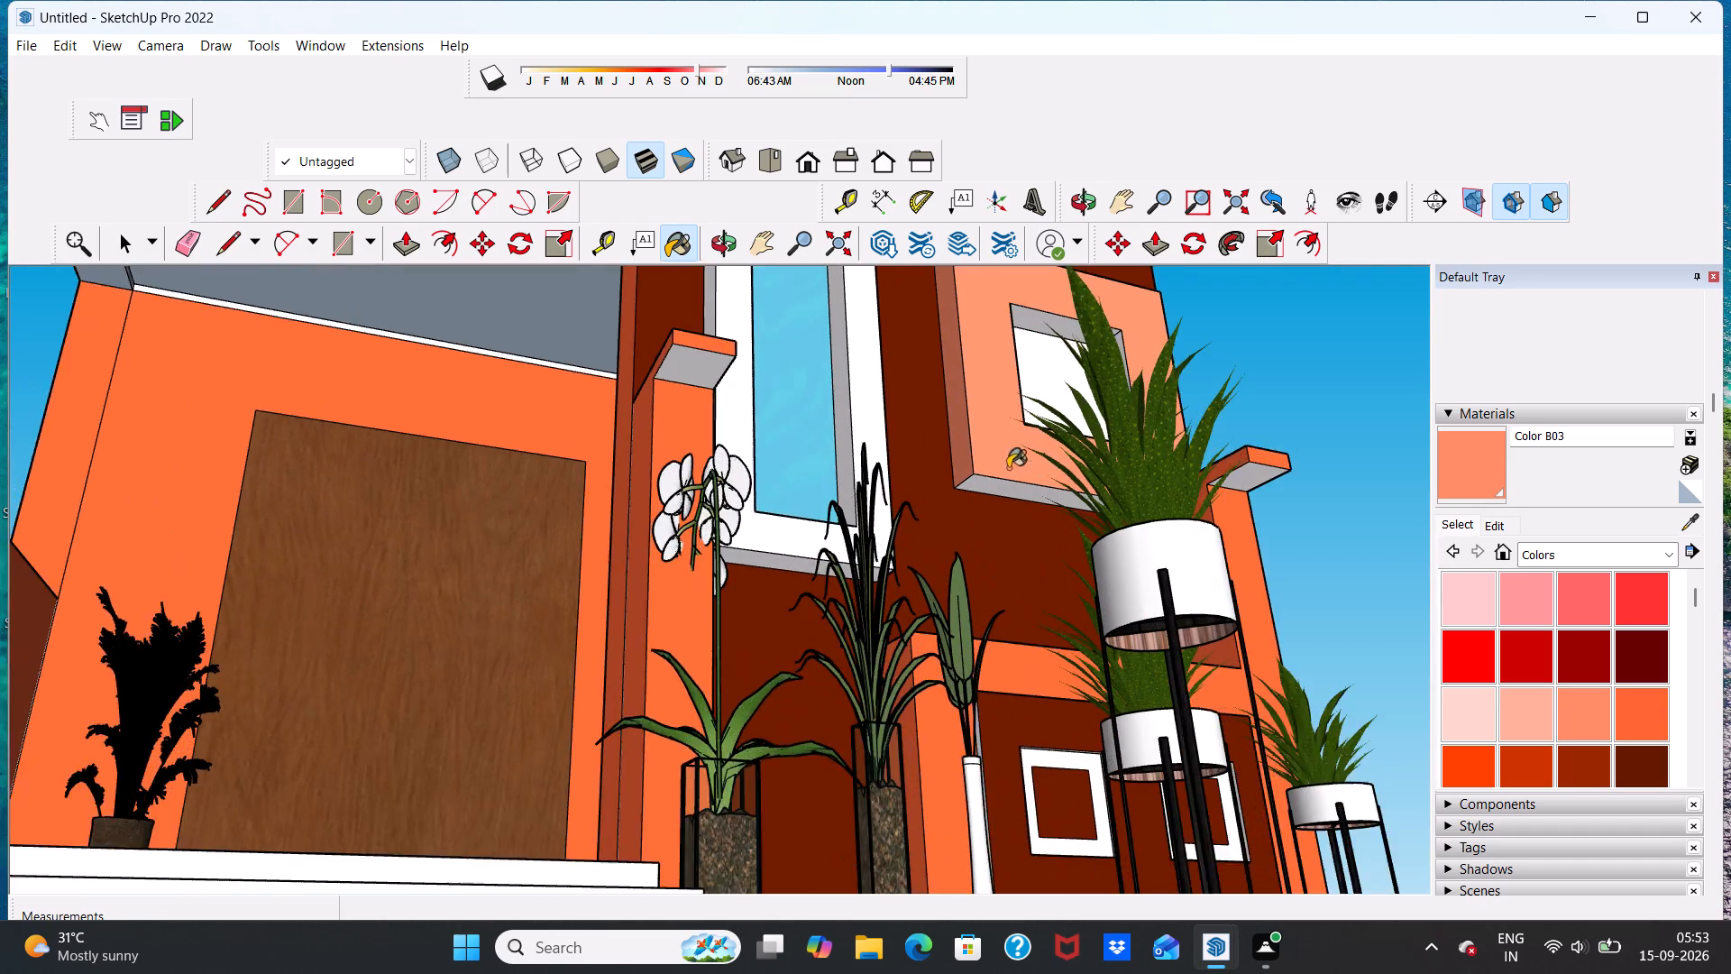
scroll(1008, 468, up, 4)
click(1012, 494)
Examine the whole facade, the porch steps and the potted plants from several angles and distances.
scroll(1007, 492, down, 13)
middle_drag(978, 454, 957, 514)
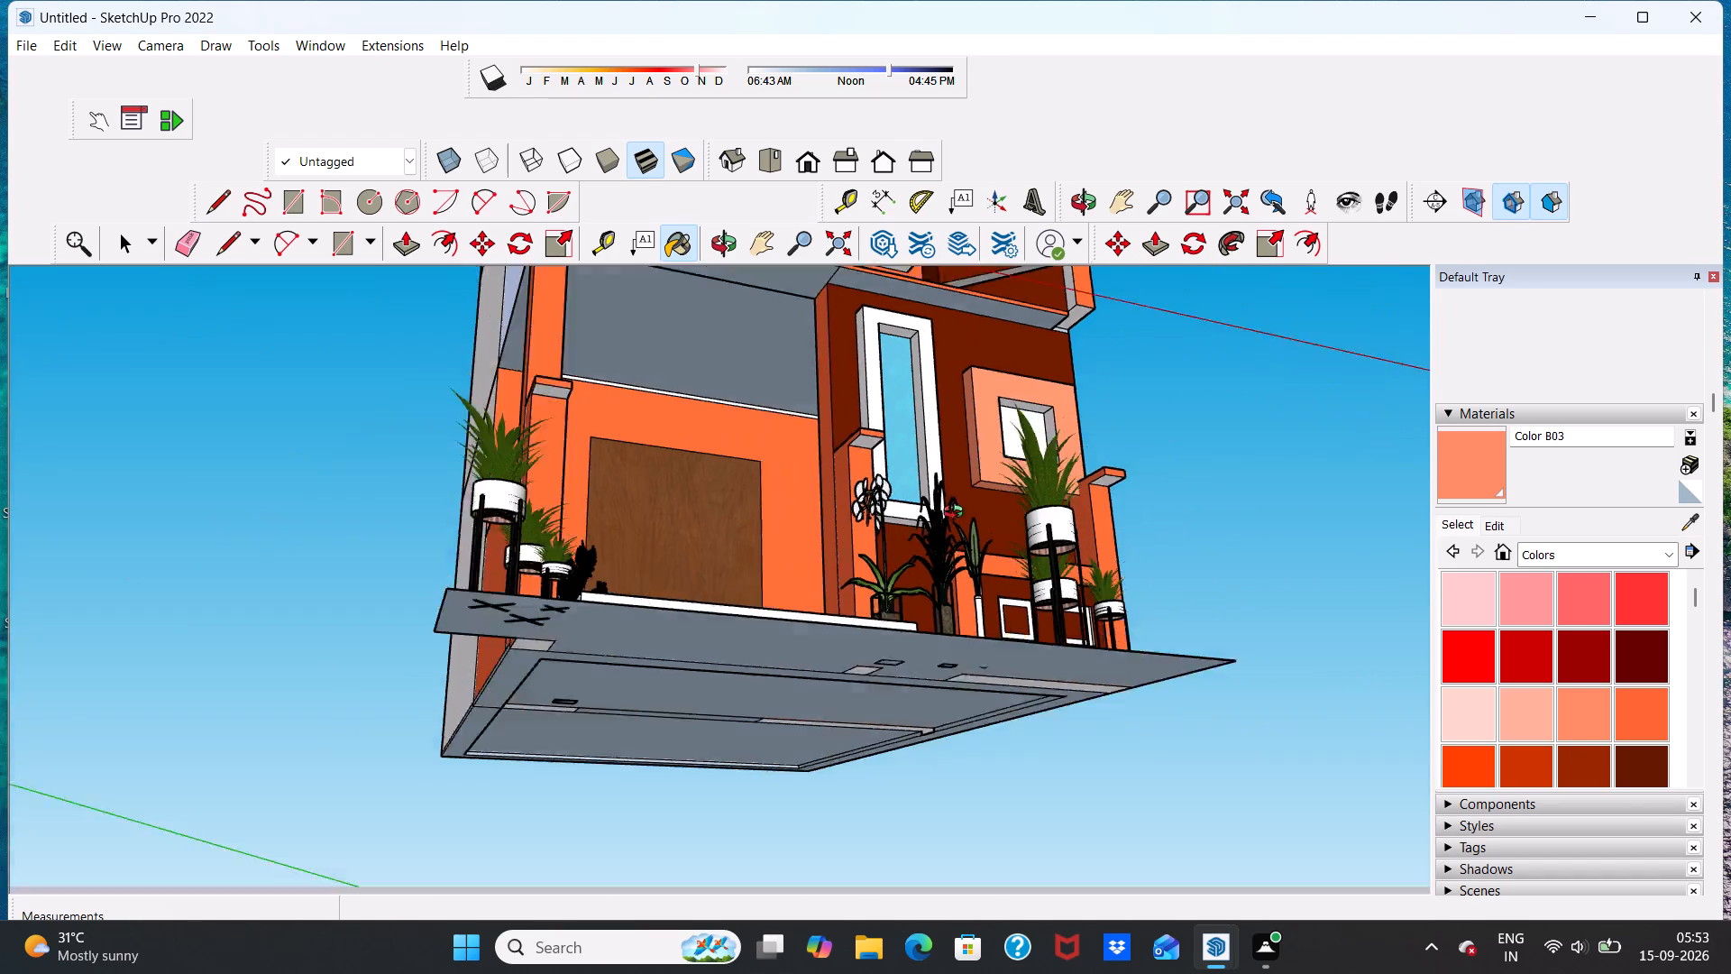
middle_drag(957, 514, 843, 688)
scroll(838, 686, down, 18)
scroll(904, 535, down, 4)
scroll(914, 501, up, 9)
scroll(891, 534, down, 10)
scroll(874, 431, up, 7)
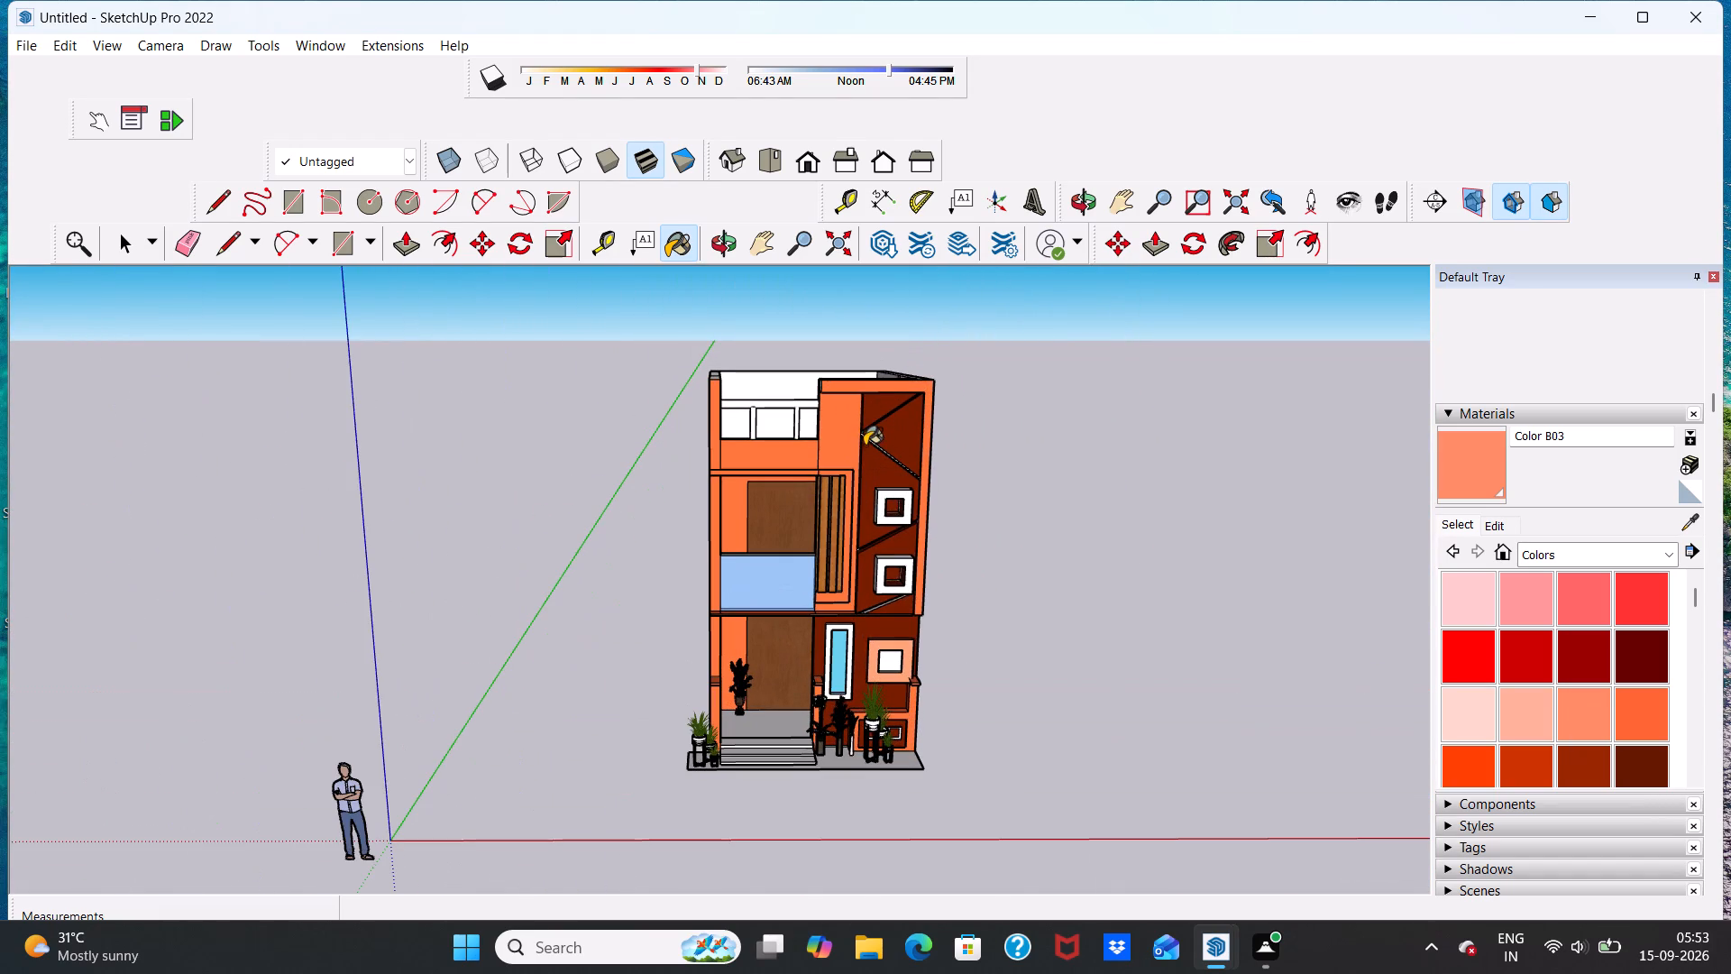
middle_drag(870, 549, 771, 574)
scroll(771, 579, down, 1)
scroll(776, 605, up, 8)
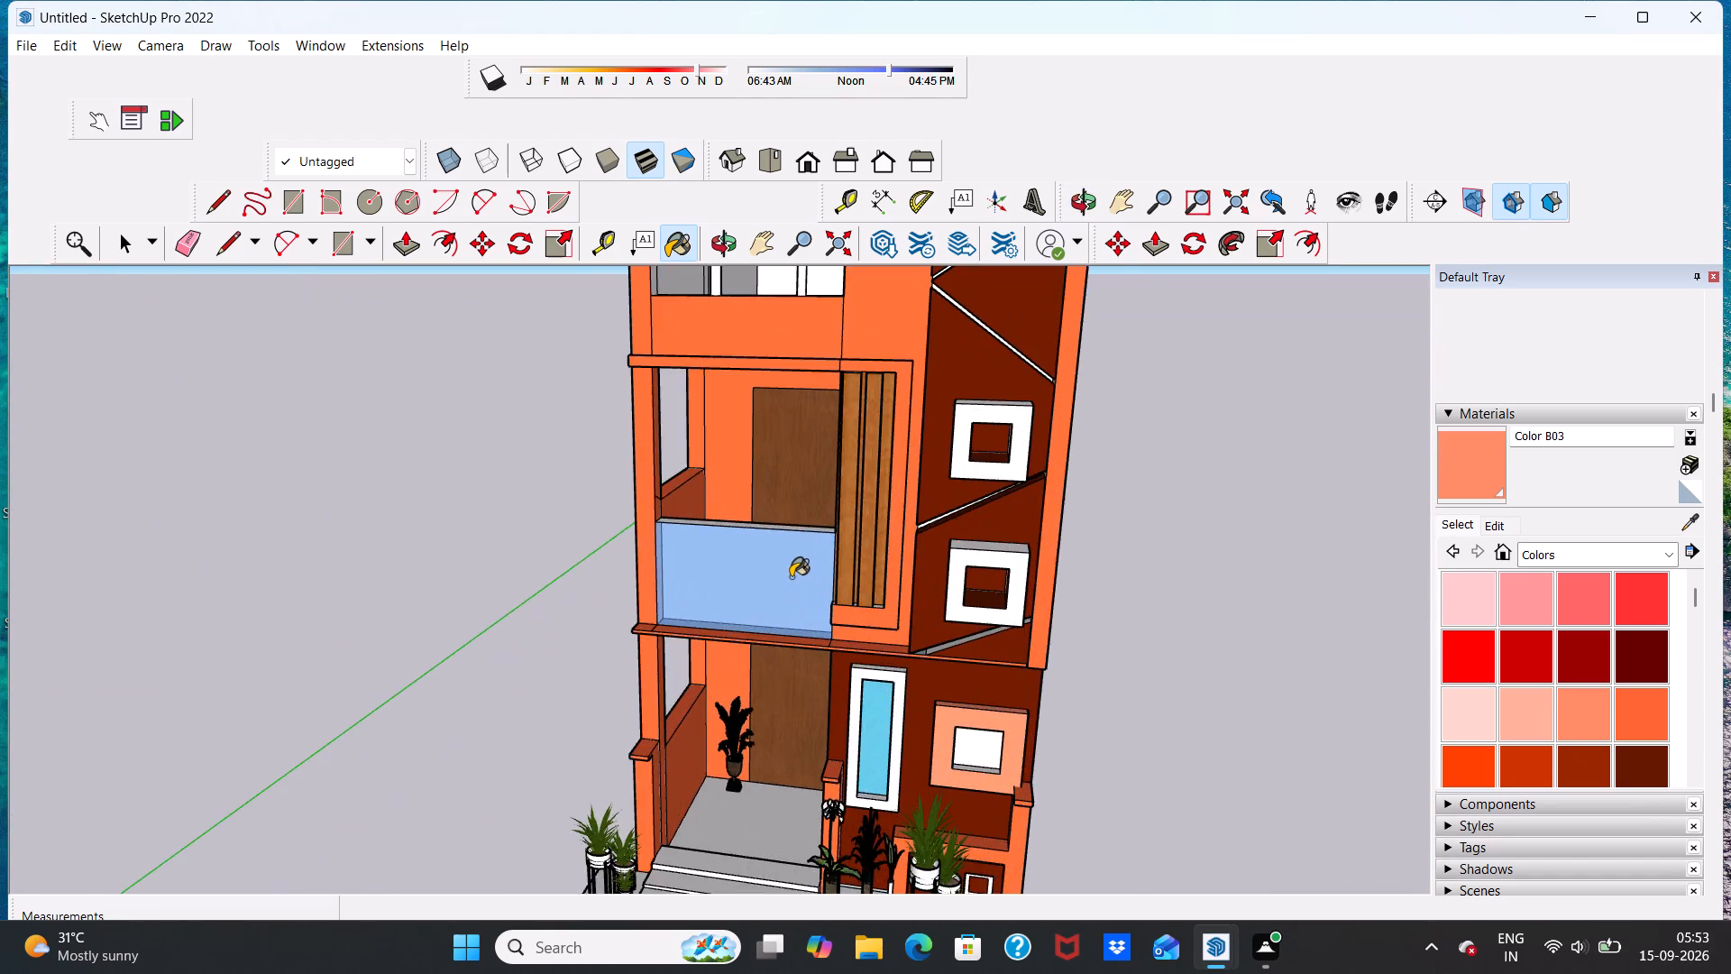
scroll(797, 565, up, 1)
middle_drag(801, 561, 891, 546)
scroll(792, 565, down, 1)
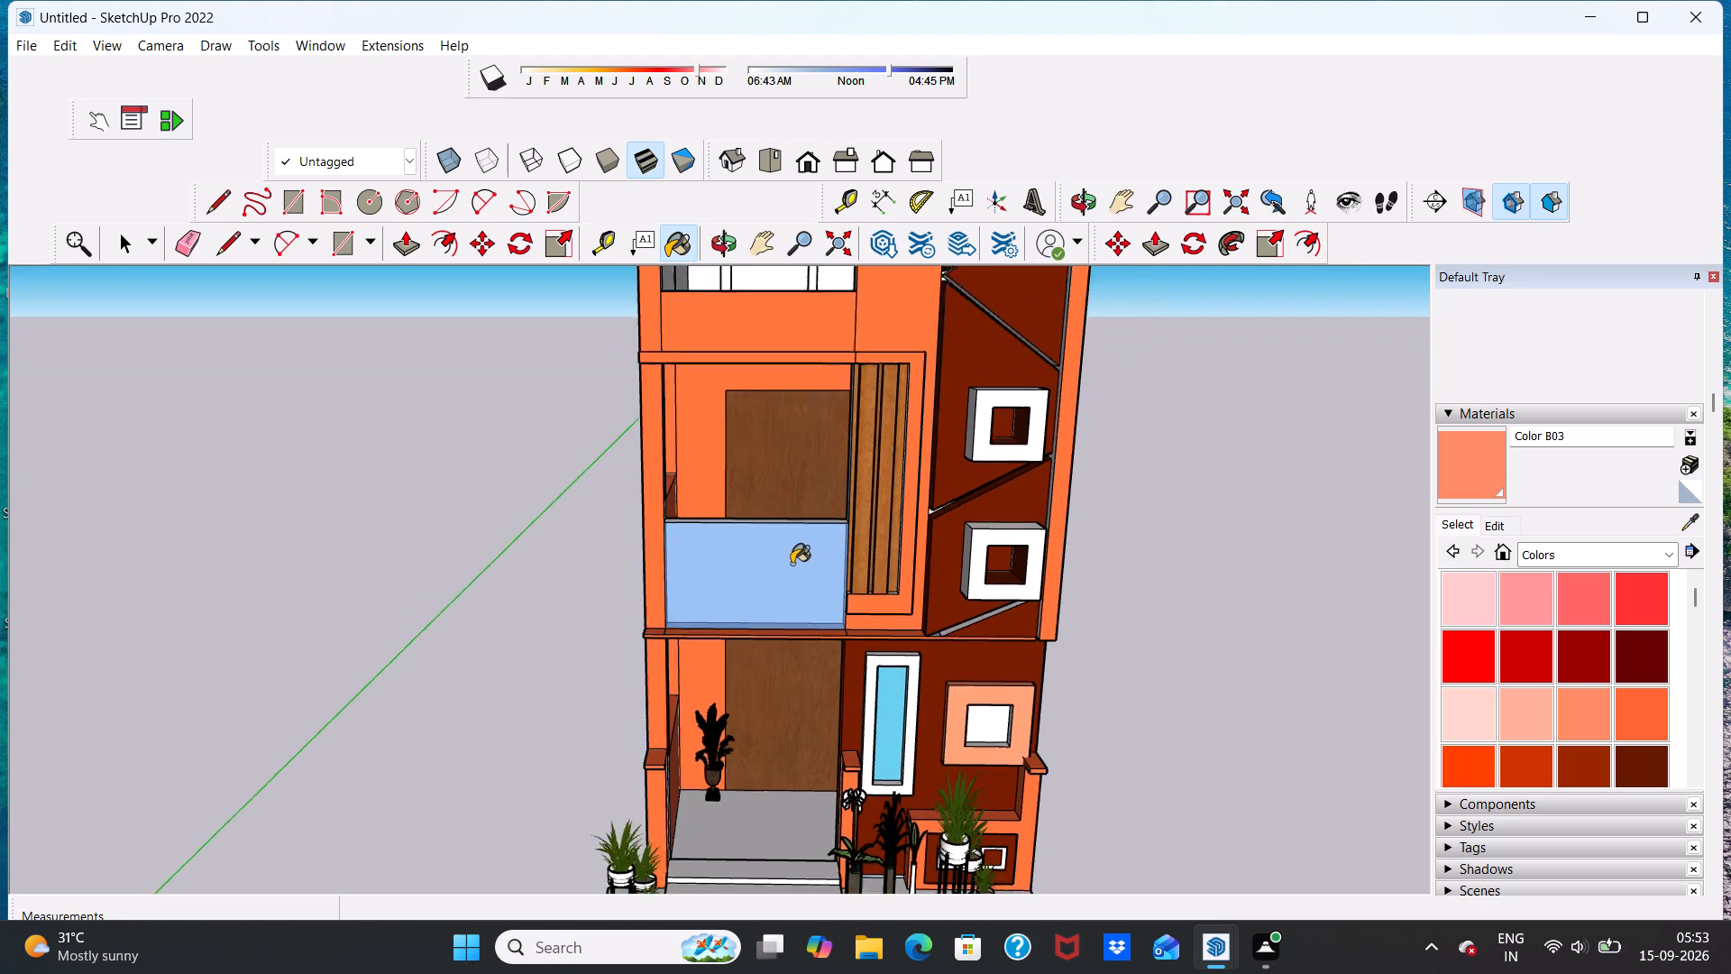
scroll(792, 564, down, 3)
scroll(765, 481, down, 7)
scroll(728, 658, up, 14)
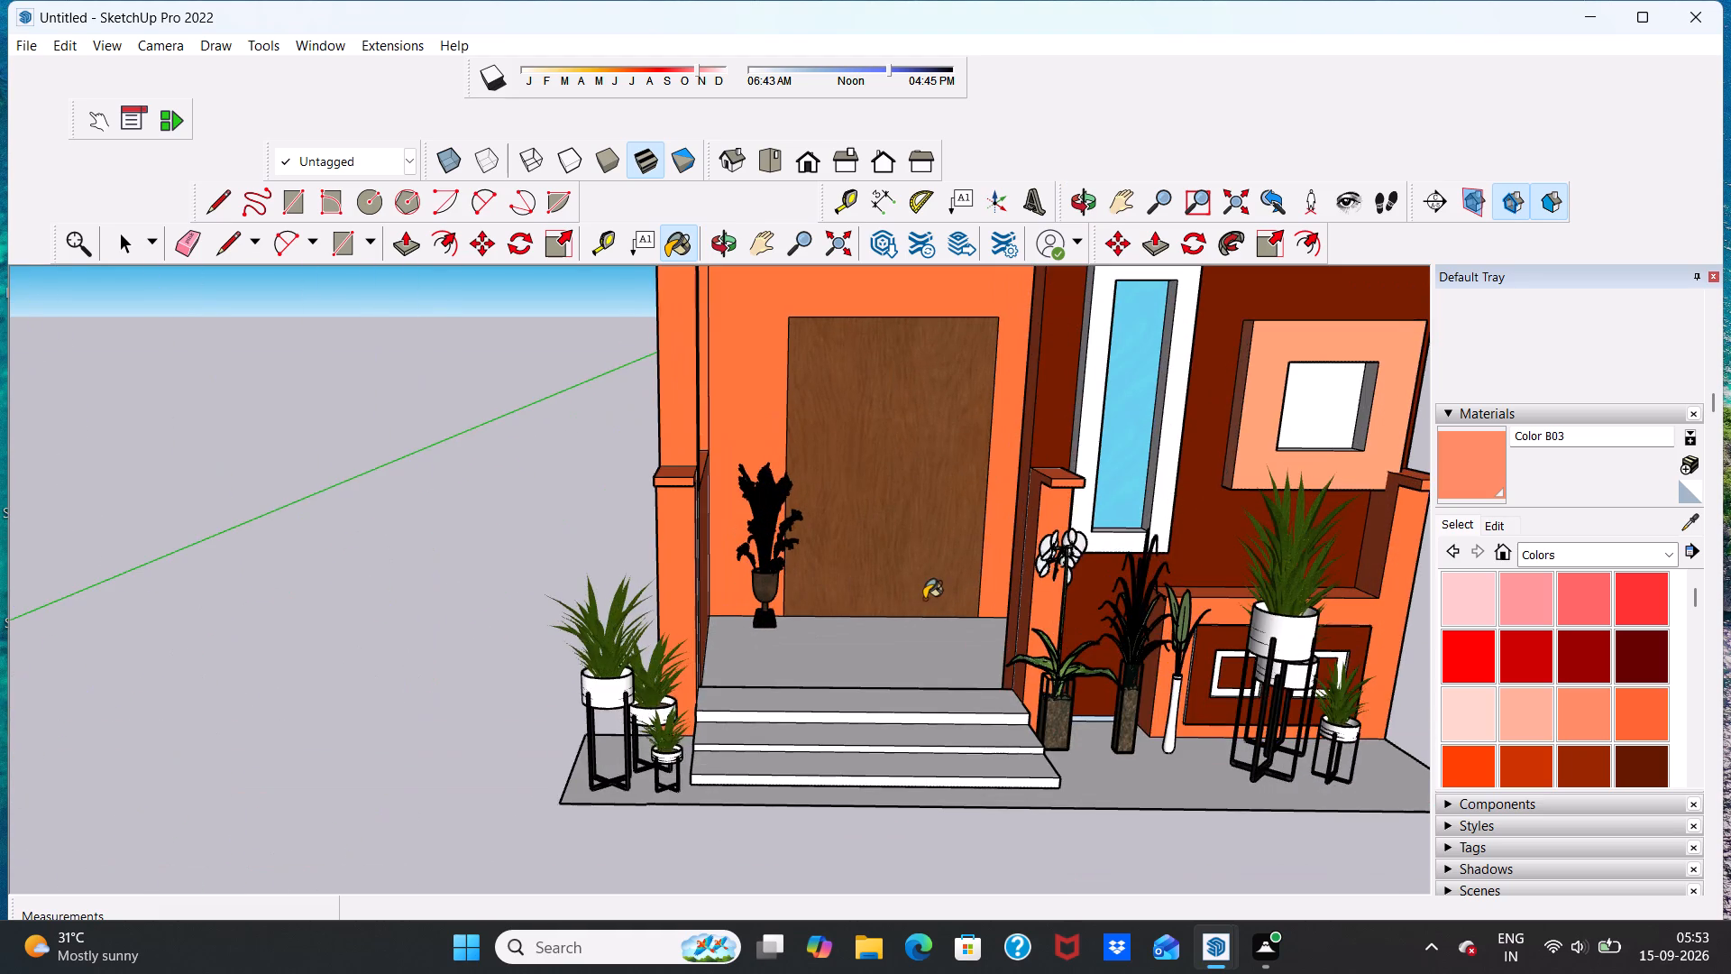
middle_drag(924, 599, 902, 776)
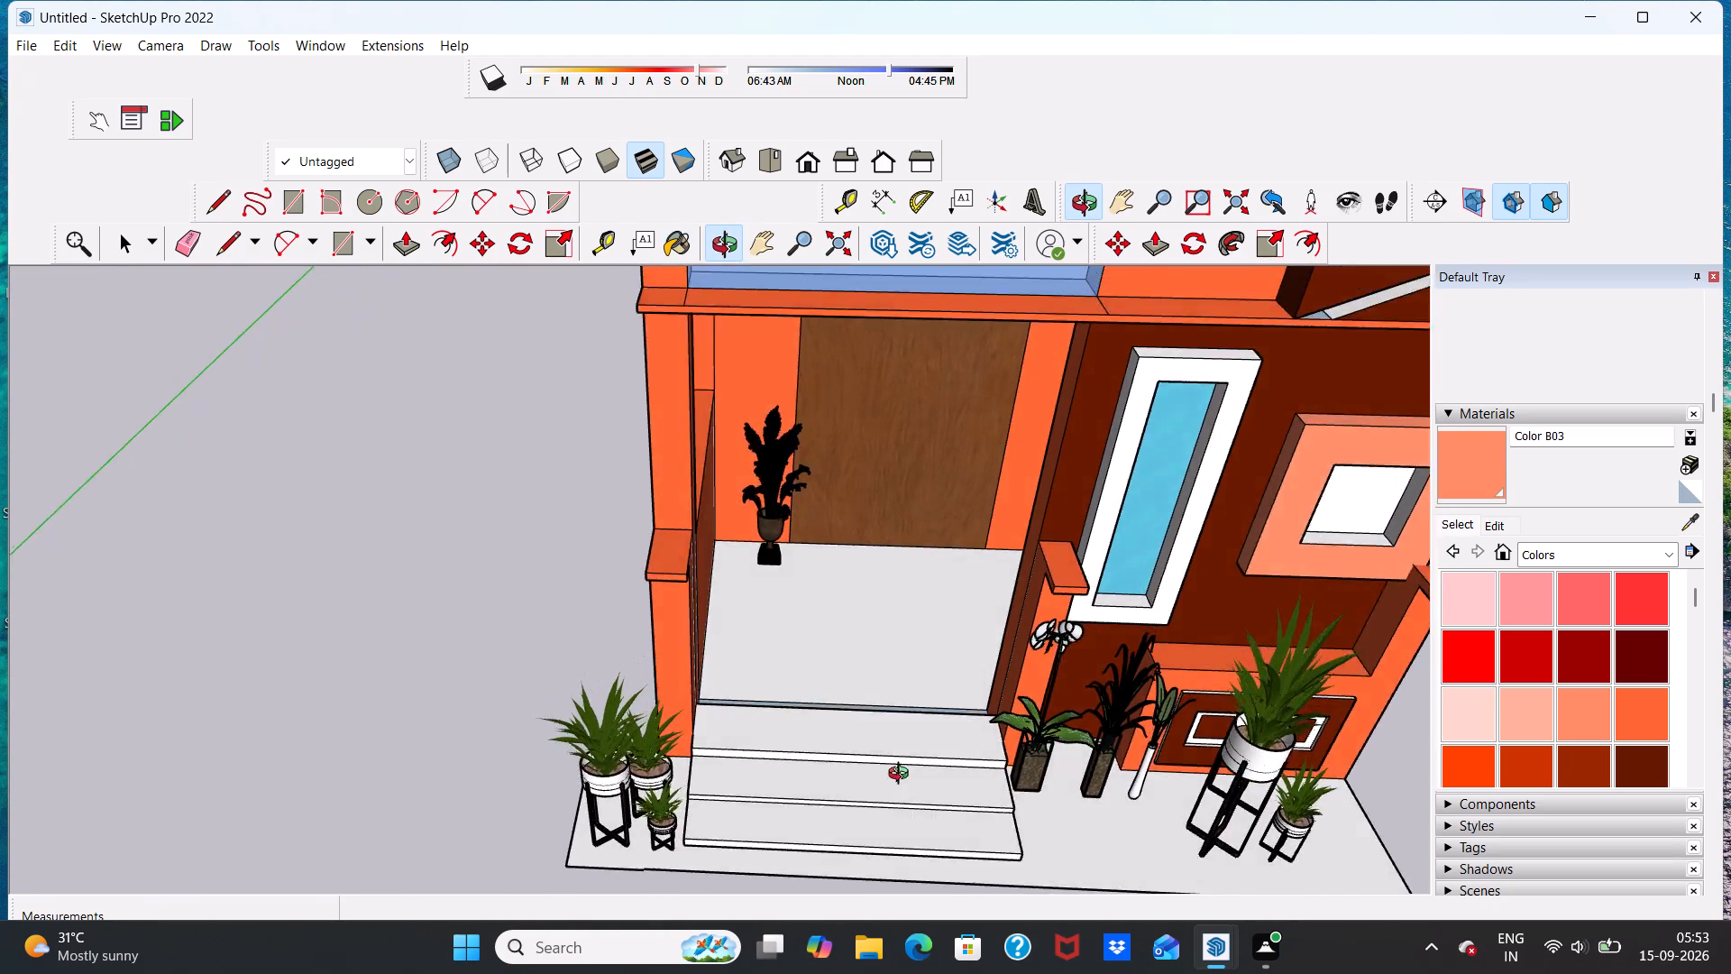
middle_drag(902, 776, 876, 808)
scroll(816, 723, up, 5)
scroll(822, 700, down, 6)
middle_drag(820, 748, 832, 690)
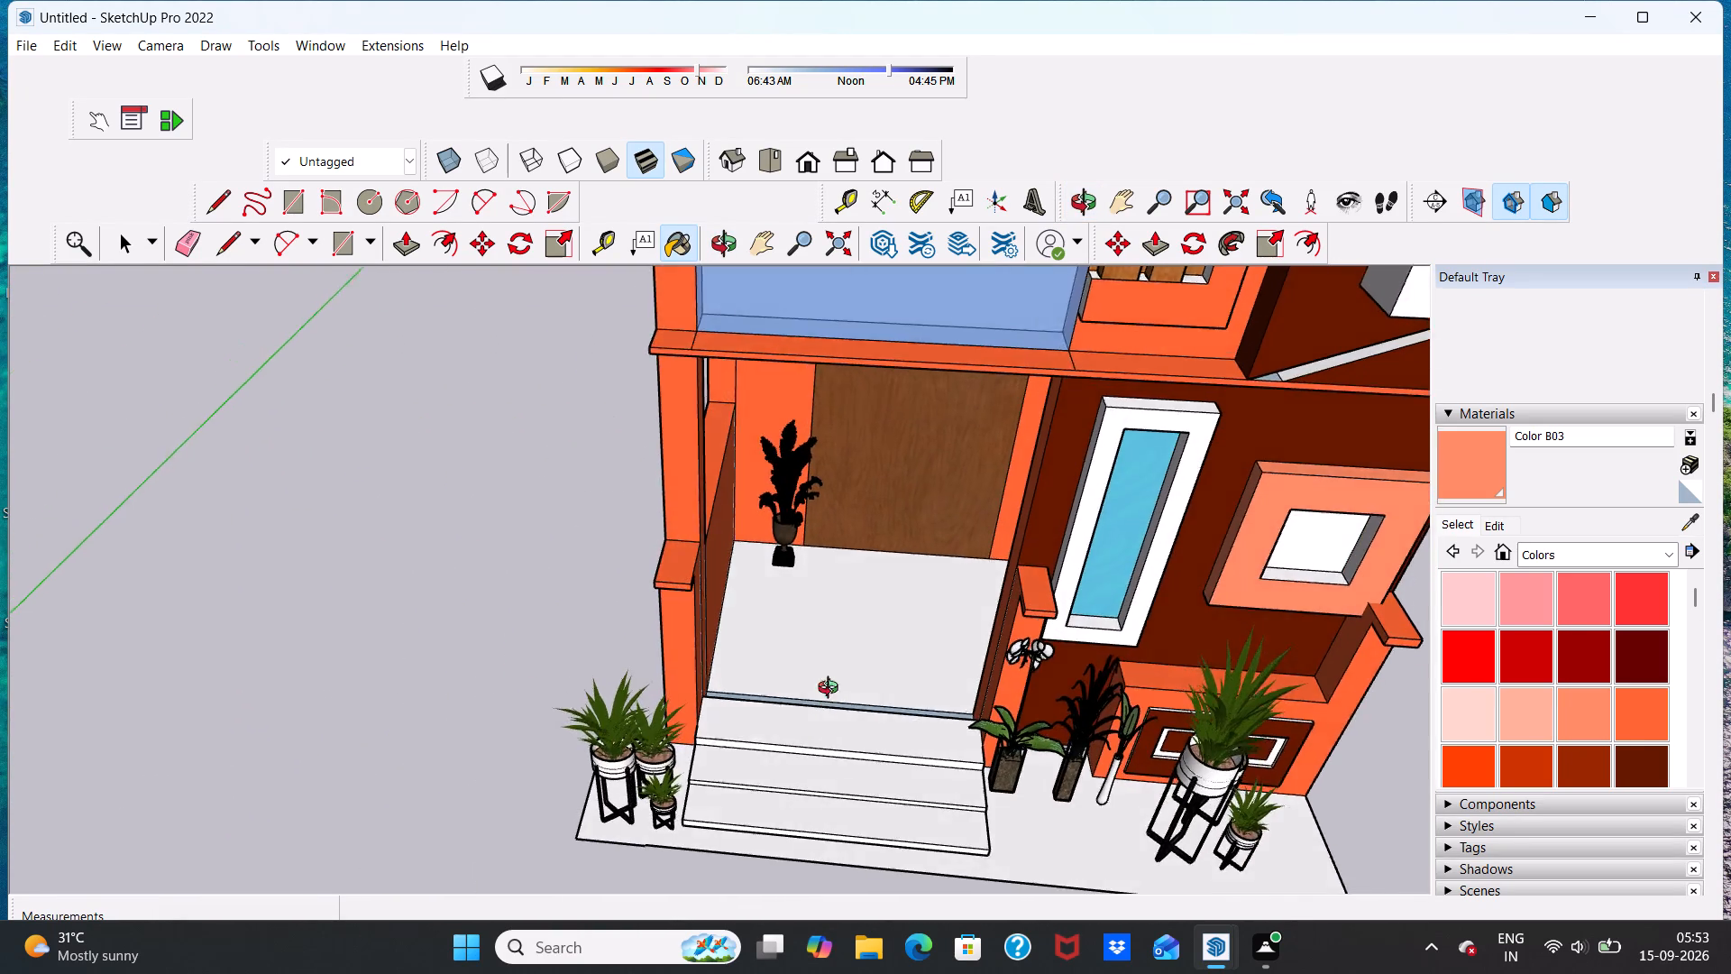
middle_drag(832, 690, 832, 665)
scroll(818, 648, down, 12)
scroll(1003, 657, up, 6)
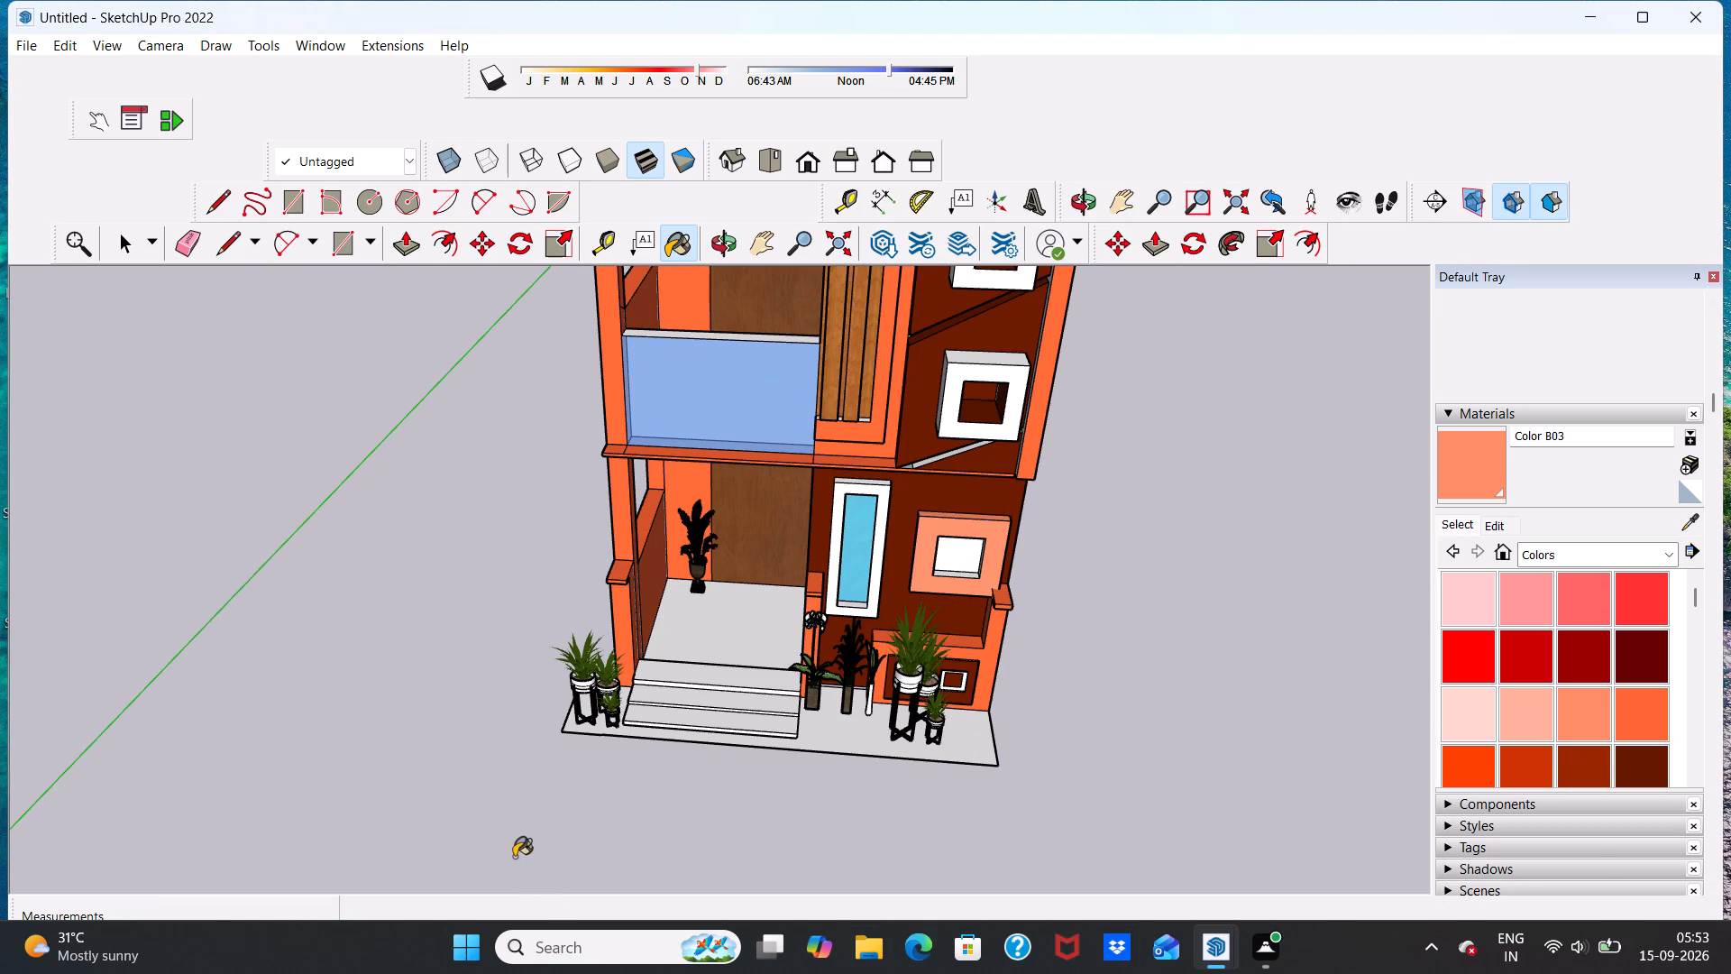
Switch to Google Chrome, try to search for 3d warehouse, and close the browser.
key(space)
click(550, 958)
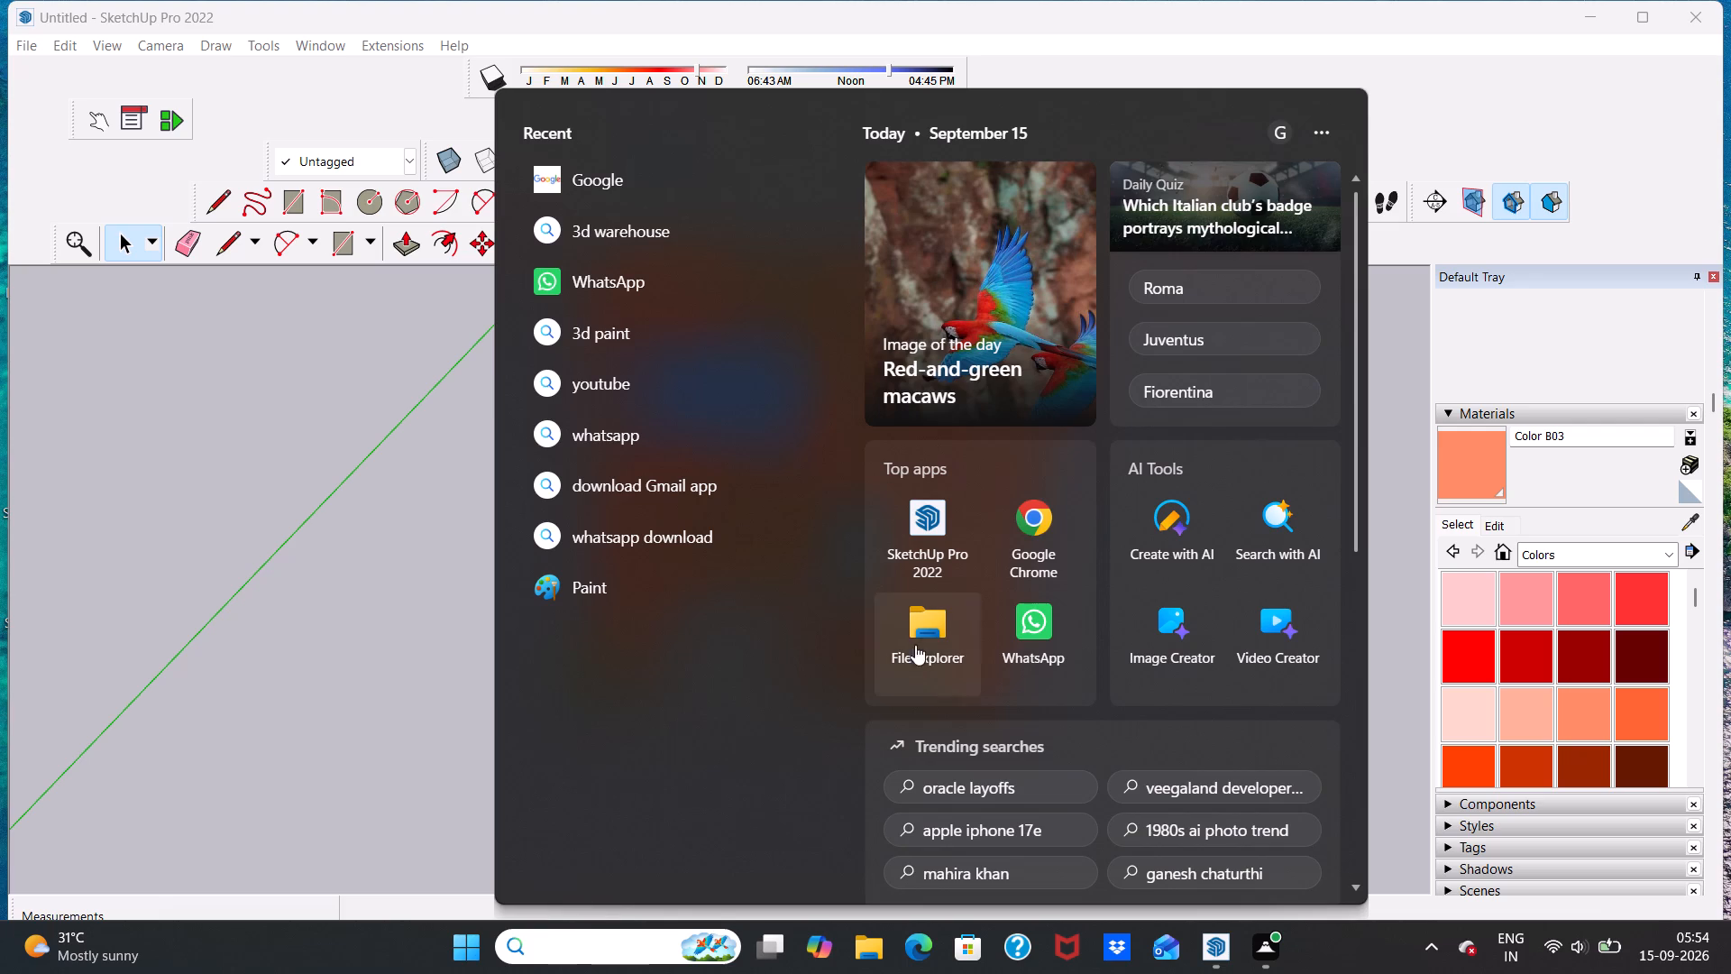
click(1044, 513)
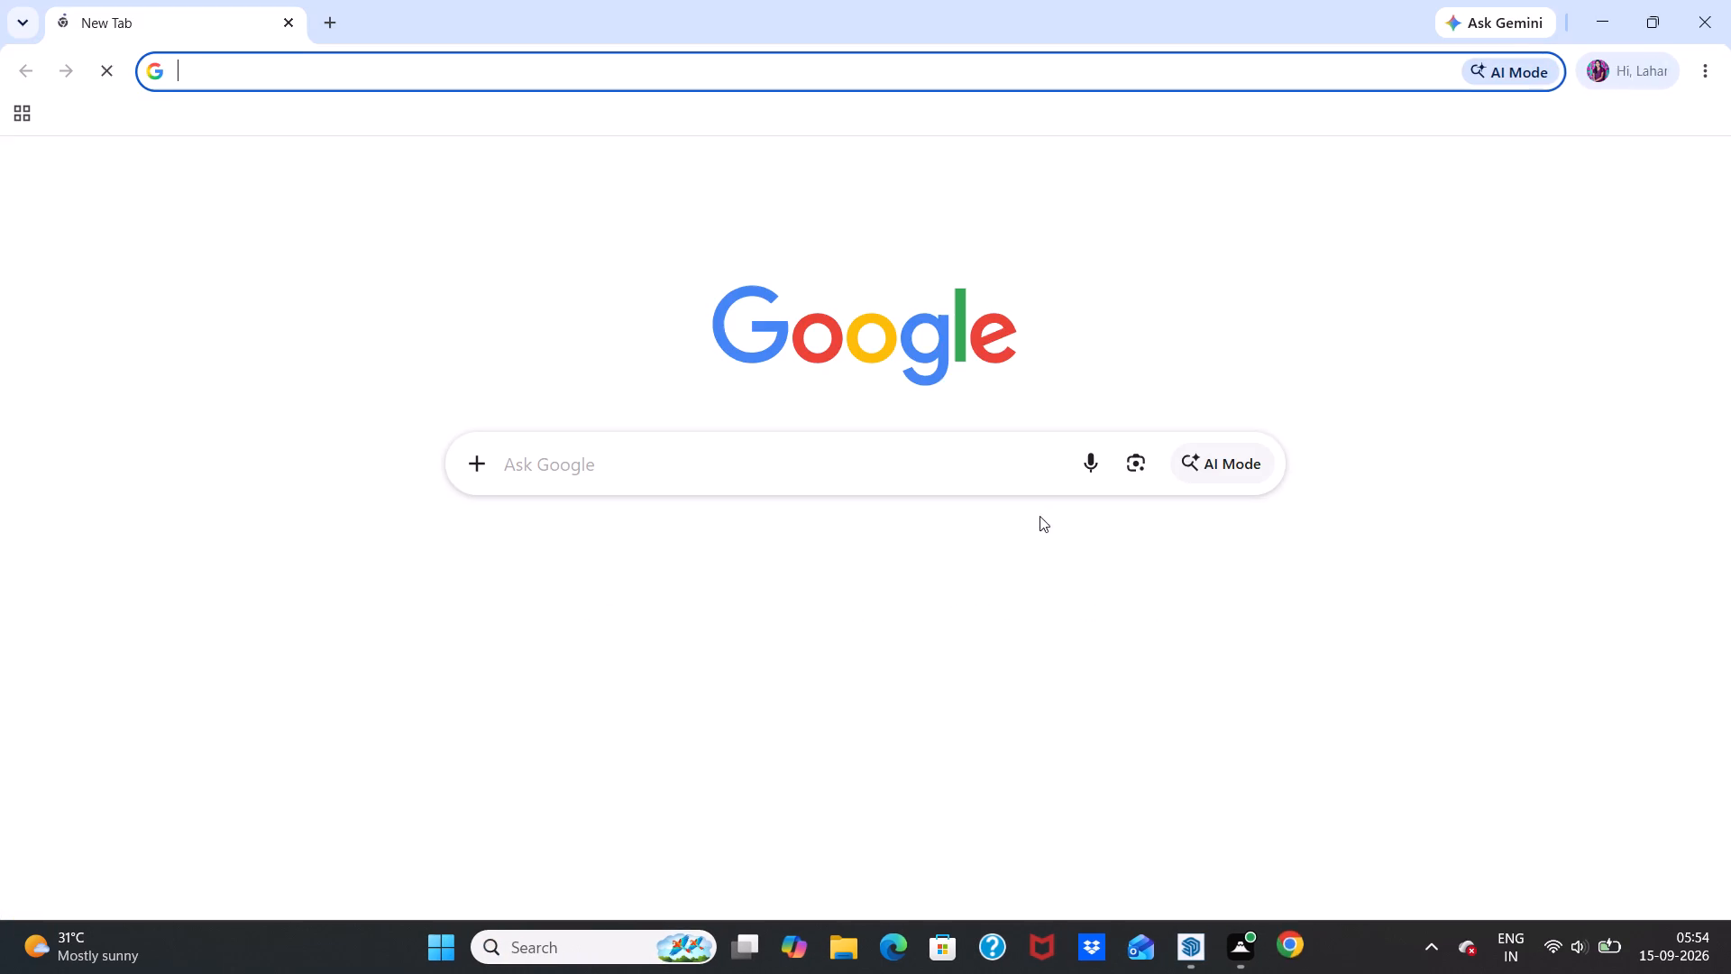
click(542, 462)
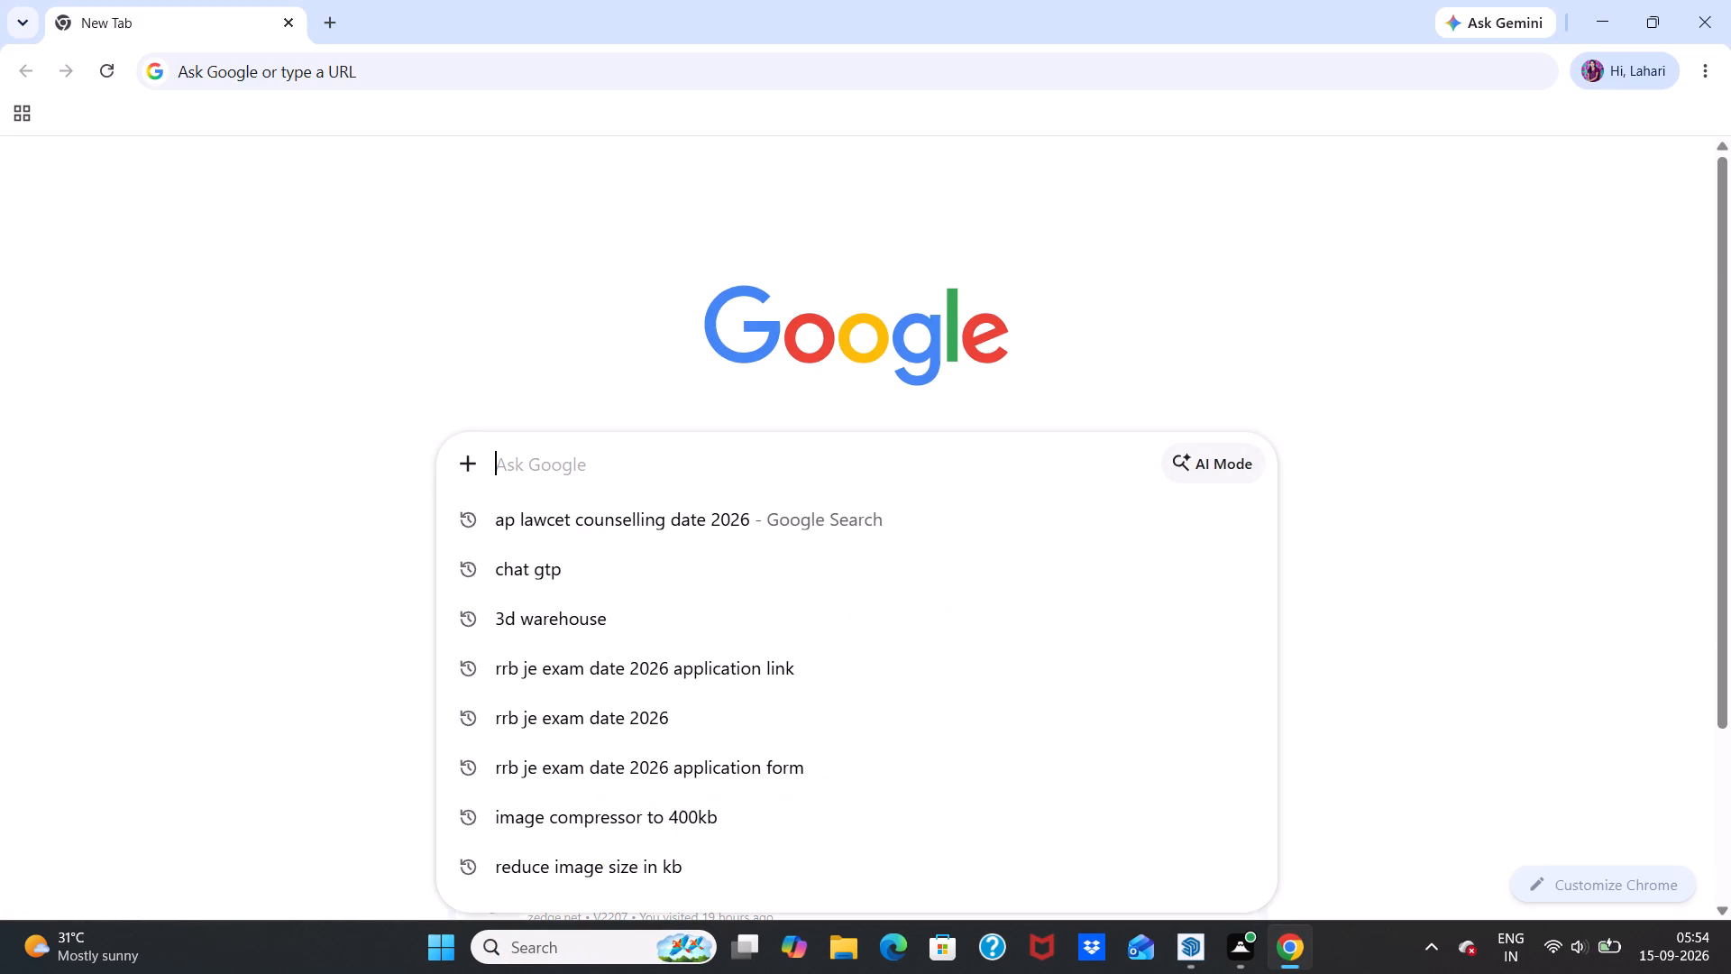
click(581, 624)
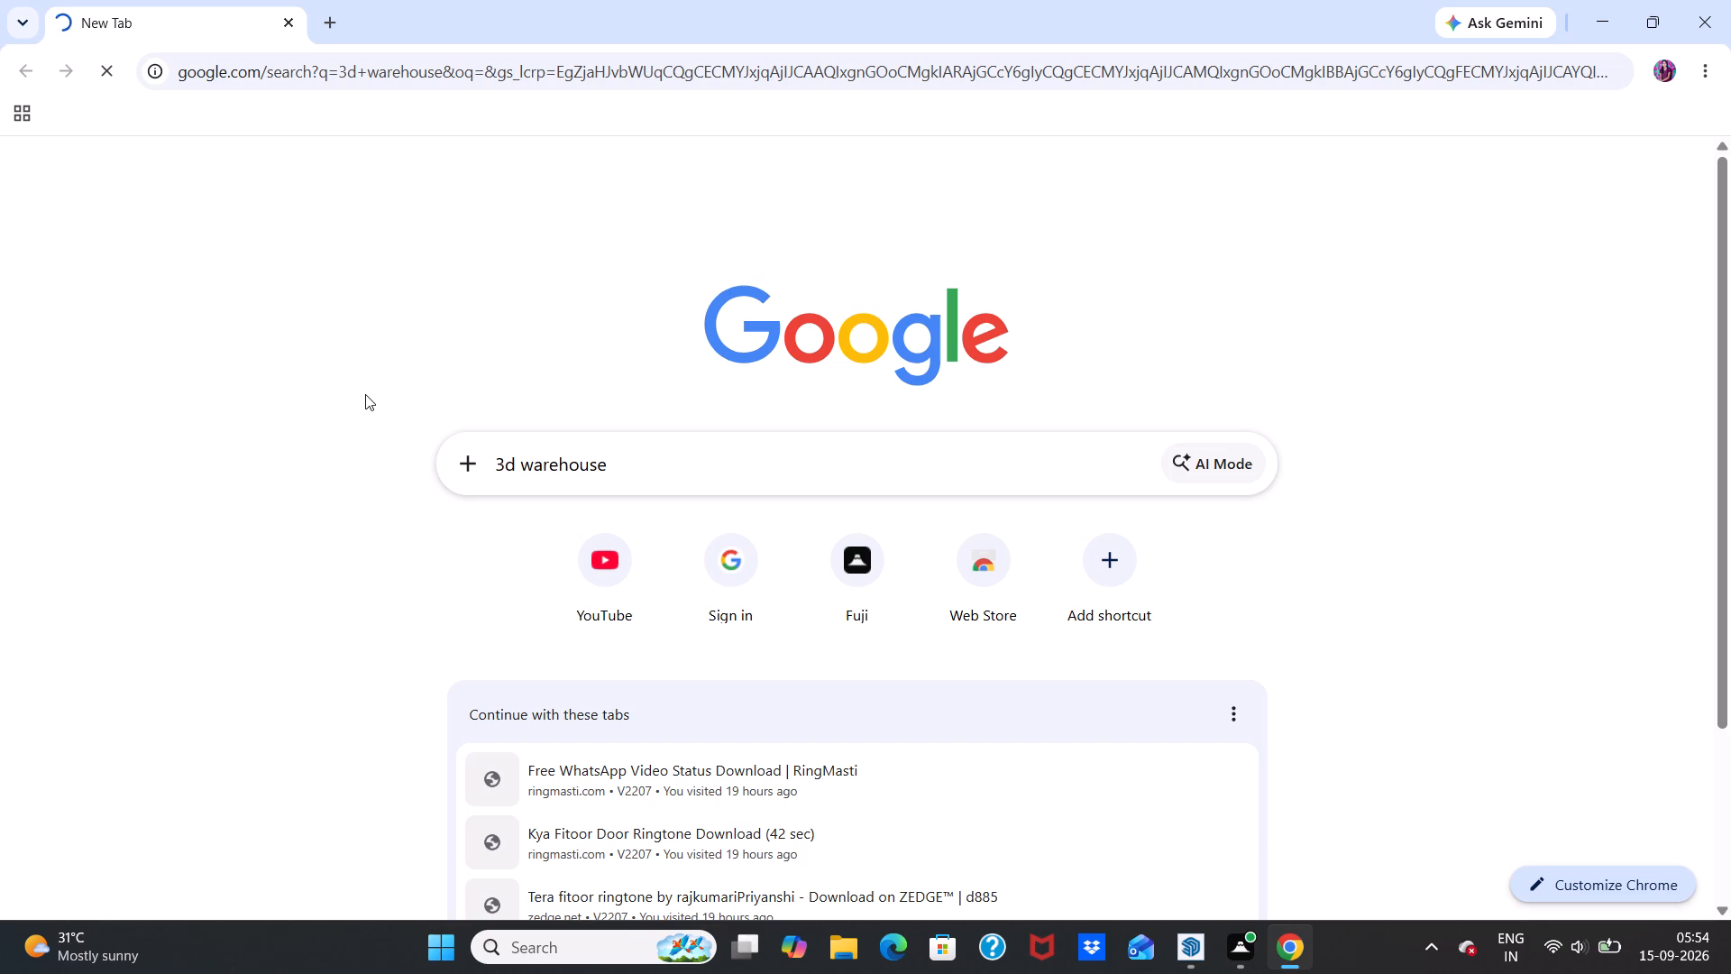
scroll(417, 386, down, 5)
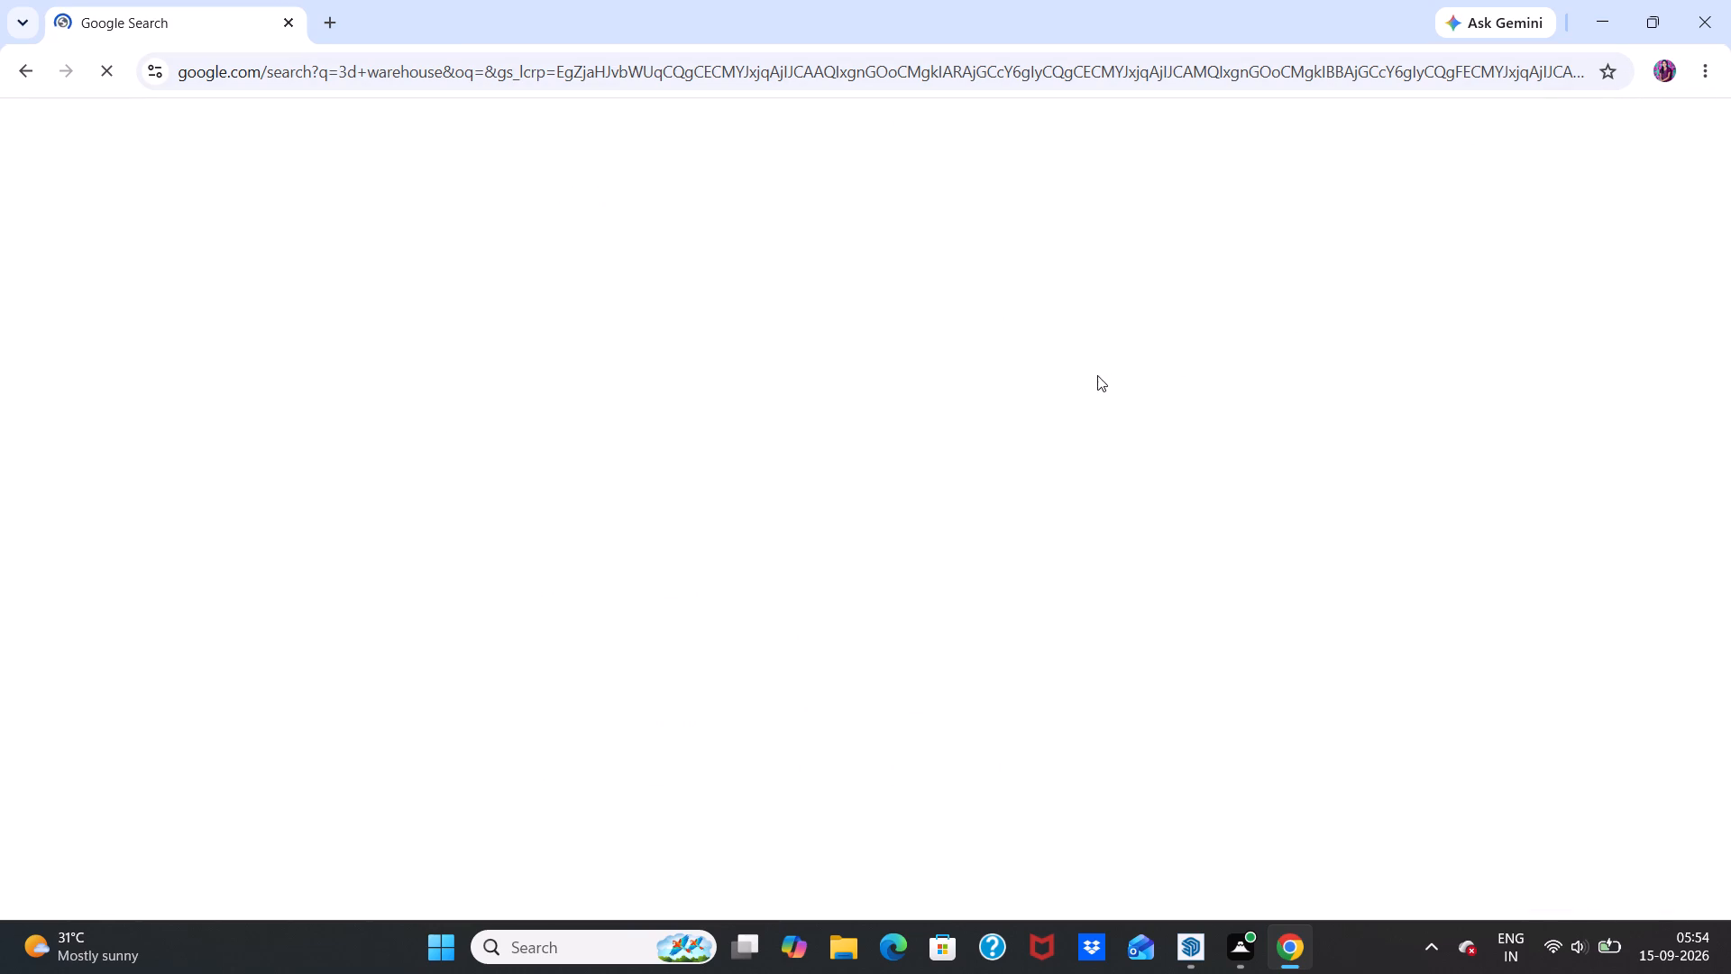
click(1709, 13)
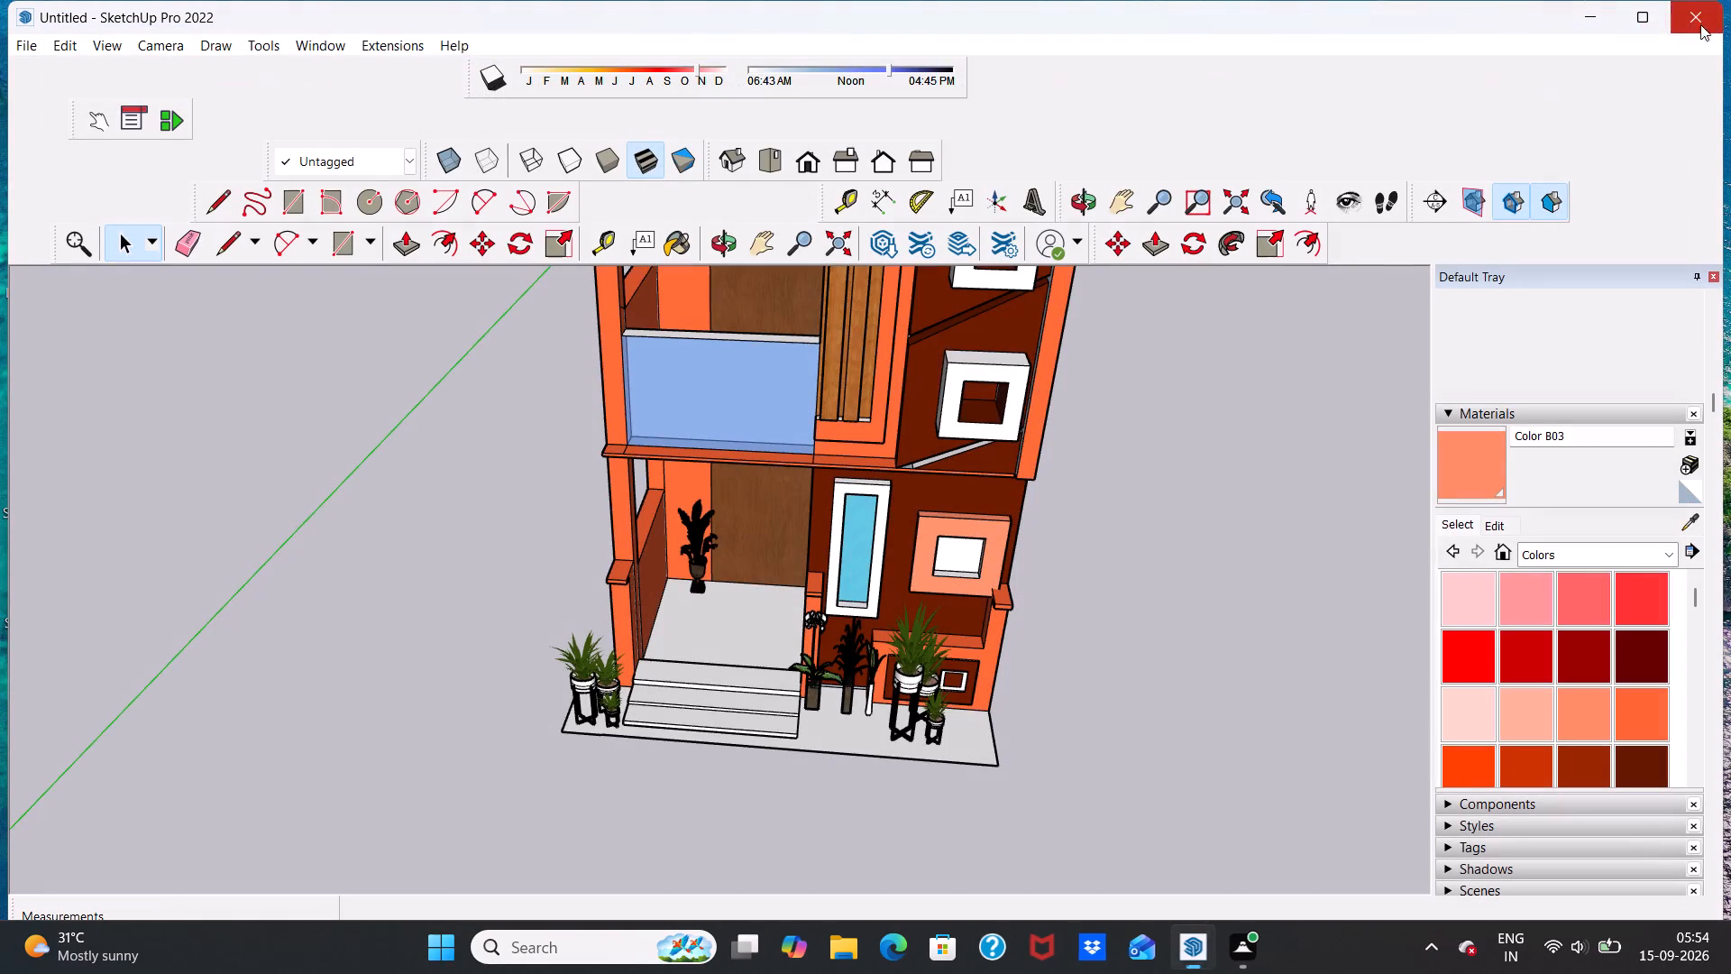
Look through the importable files in the Downloads folder for another model for the house.
scroll(1004, 484, down, 7)
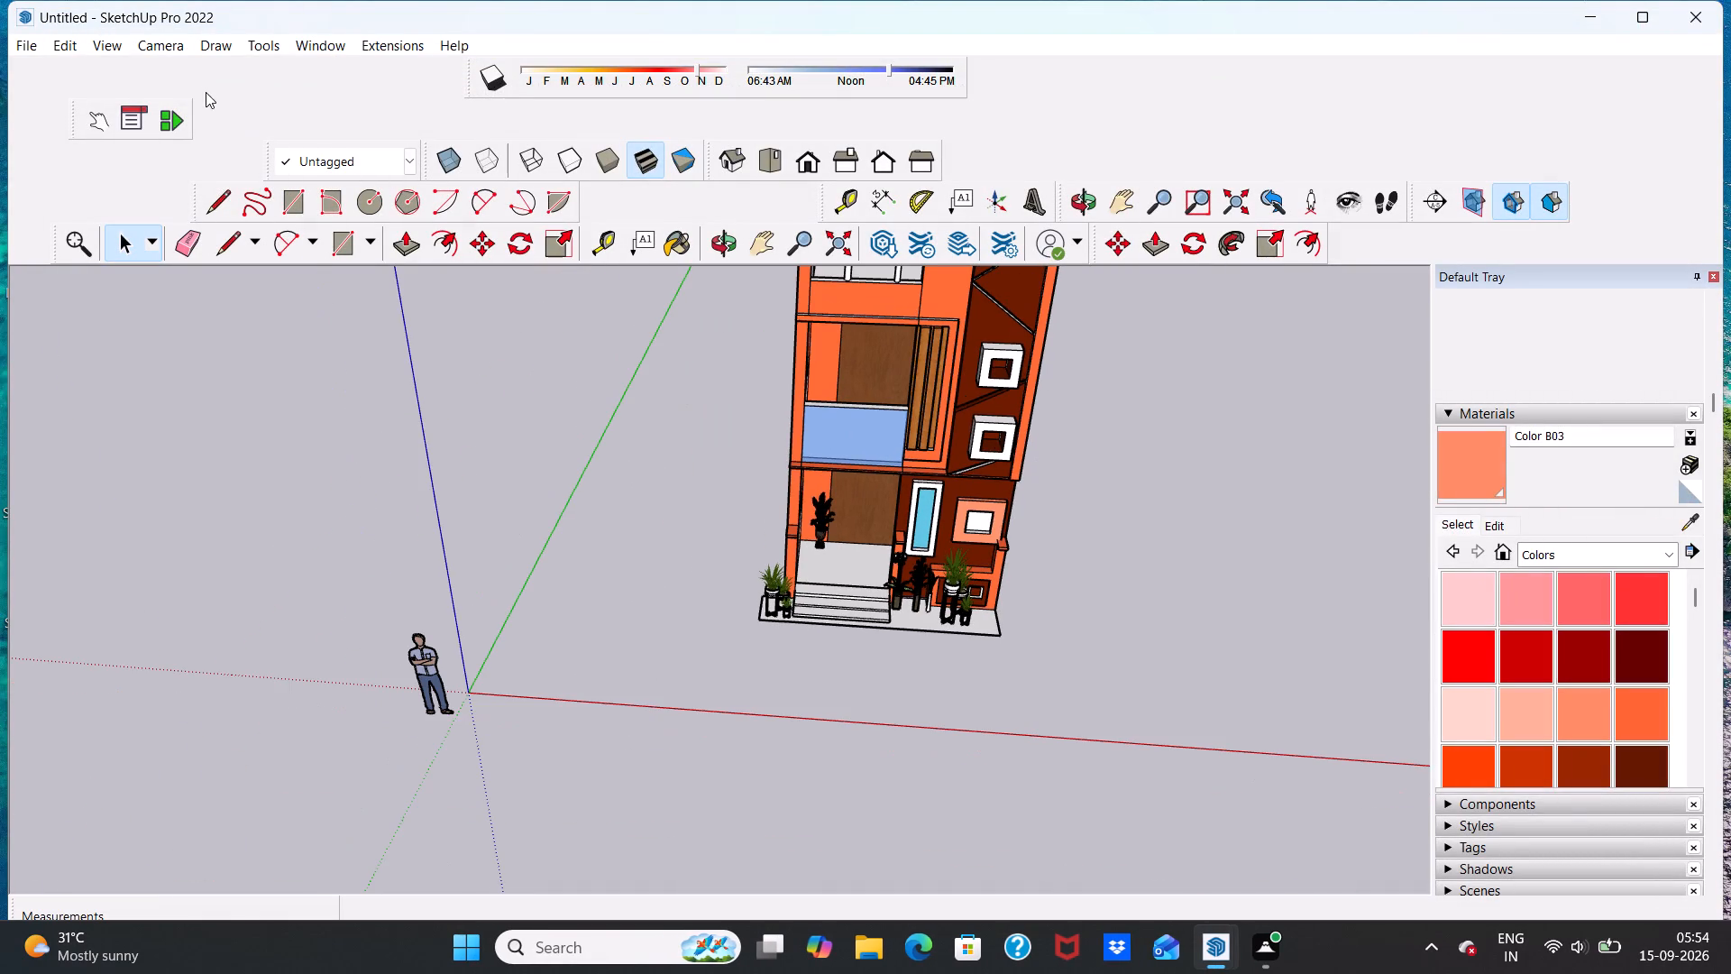
click(20, 45)
click(169, 412)
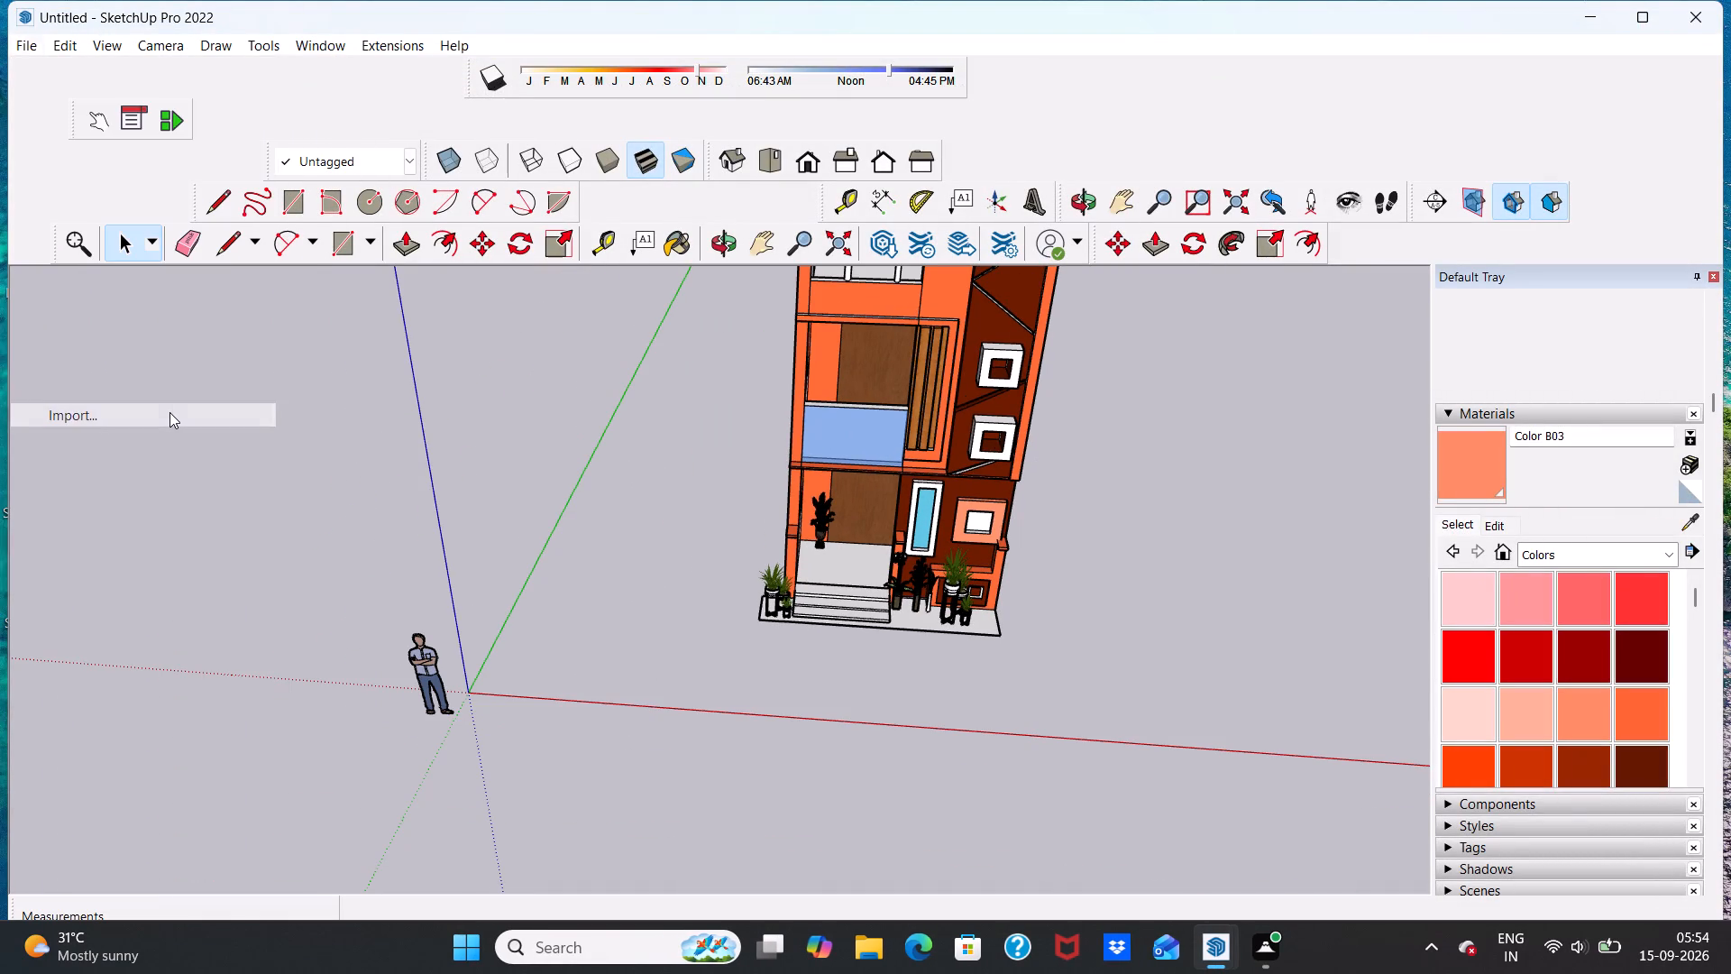
scroll(836, 482, down, 1)
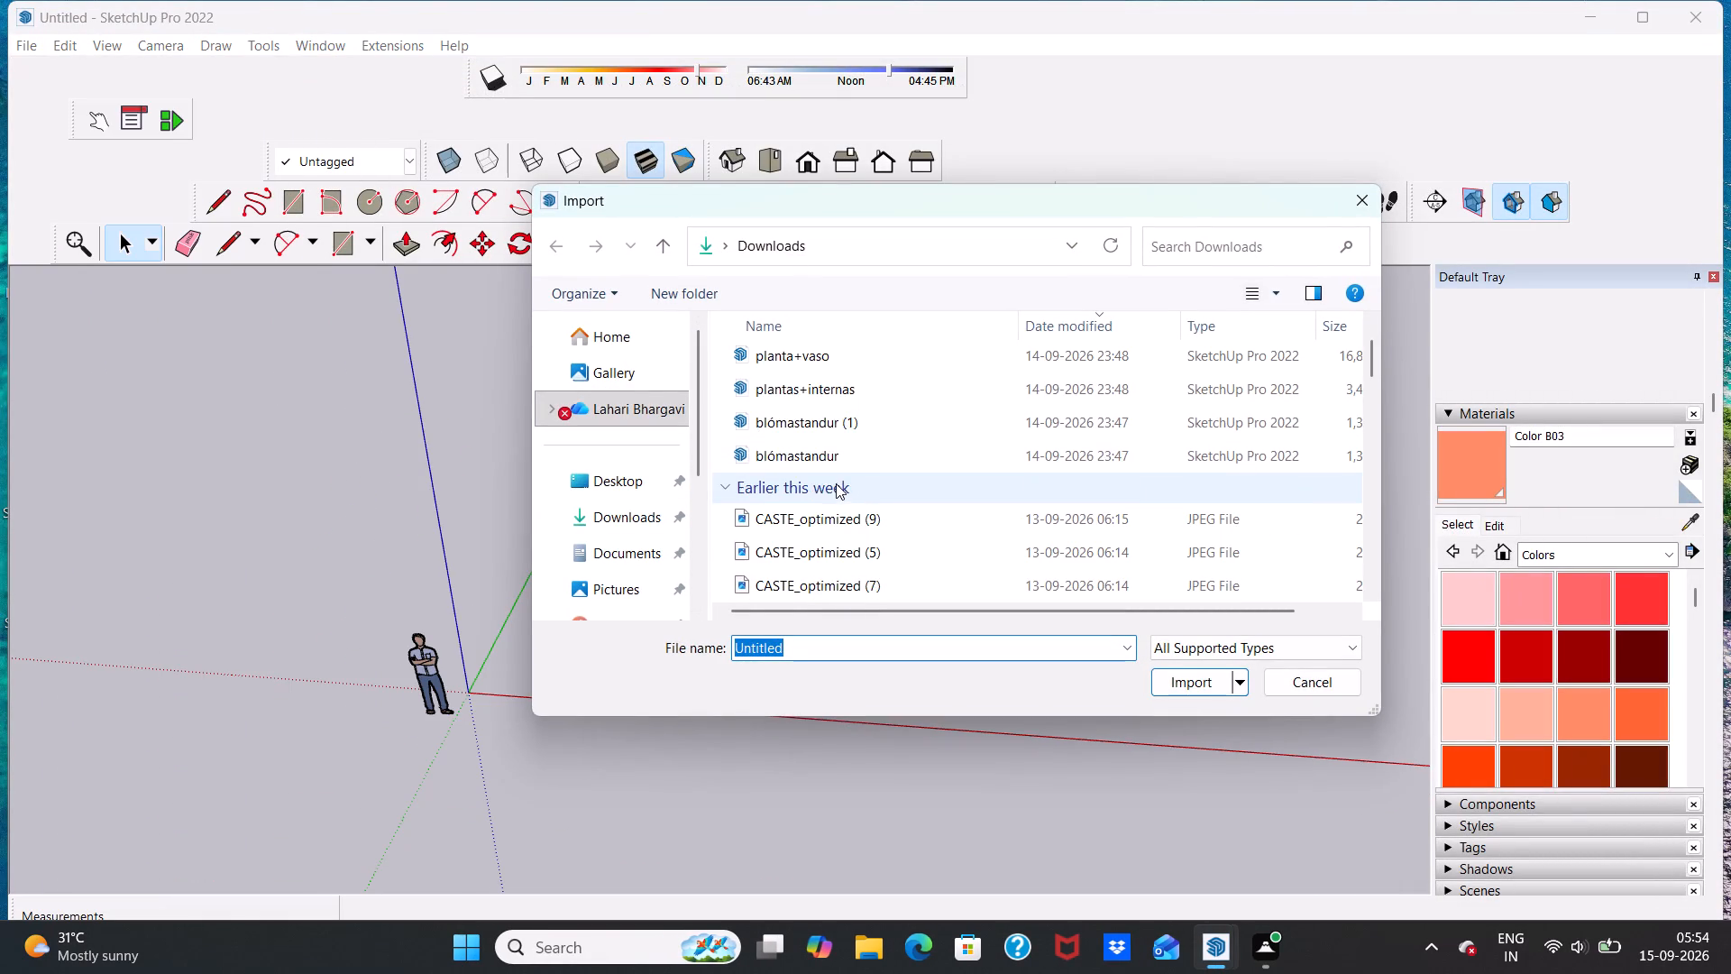
scroll(836, 483, down, 4)
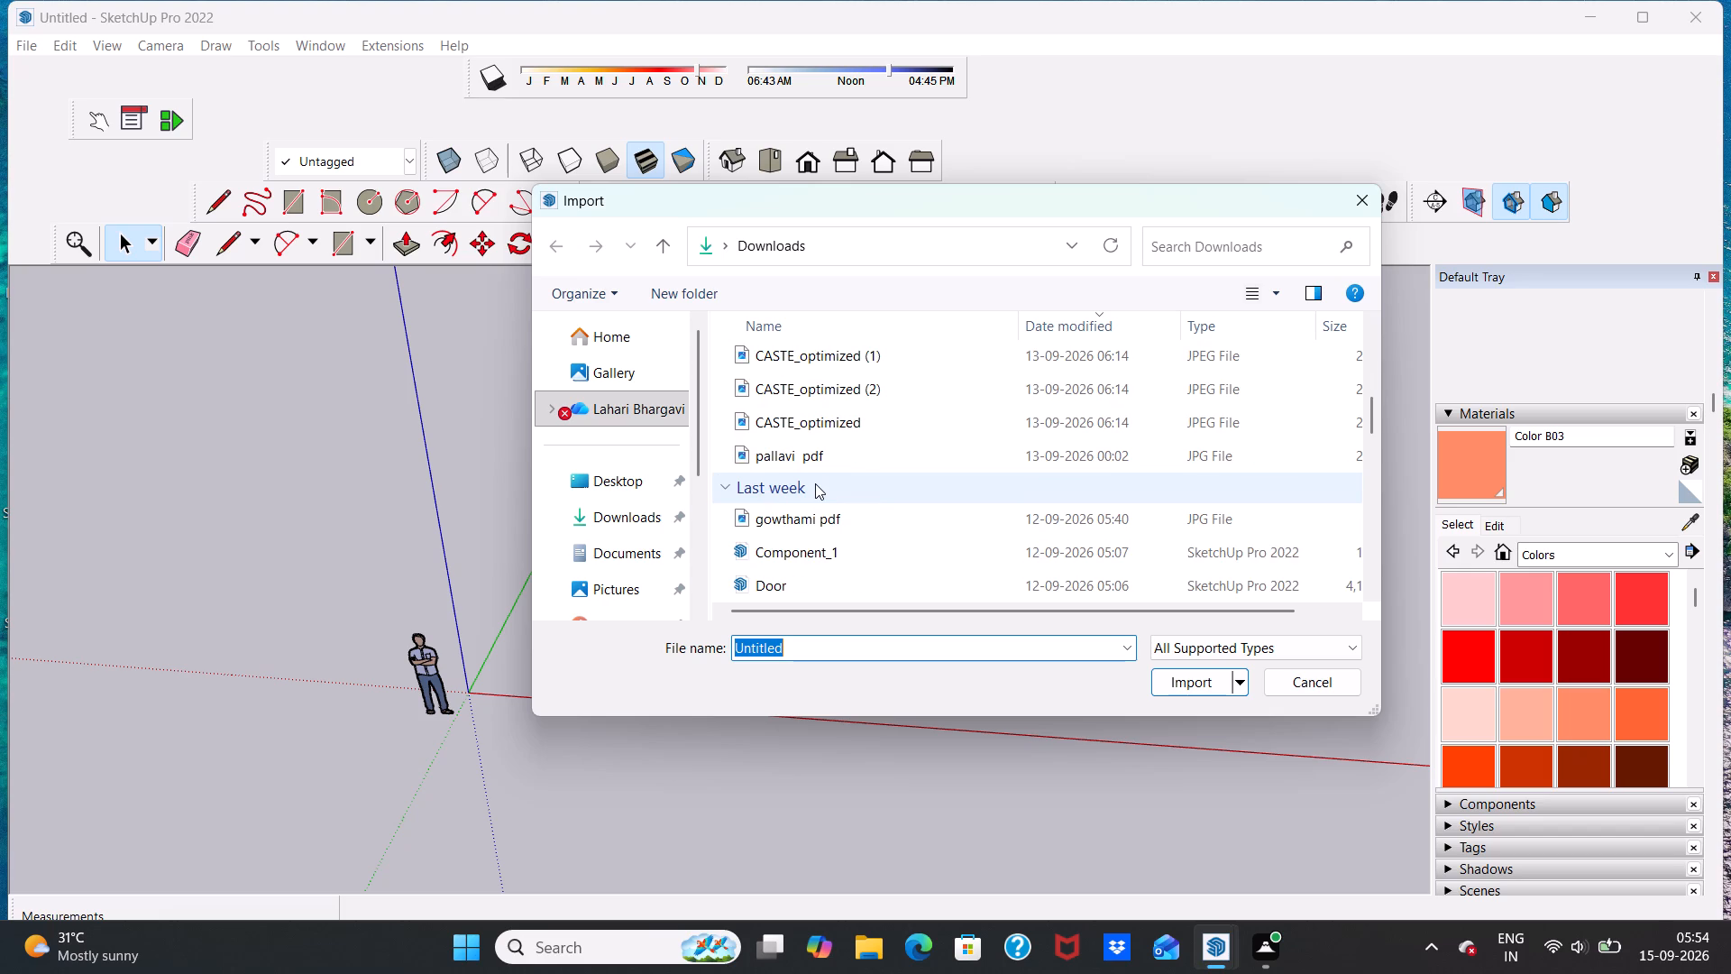
scroll(838, 548, down, 1)
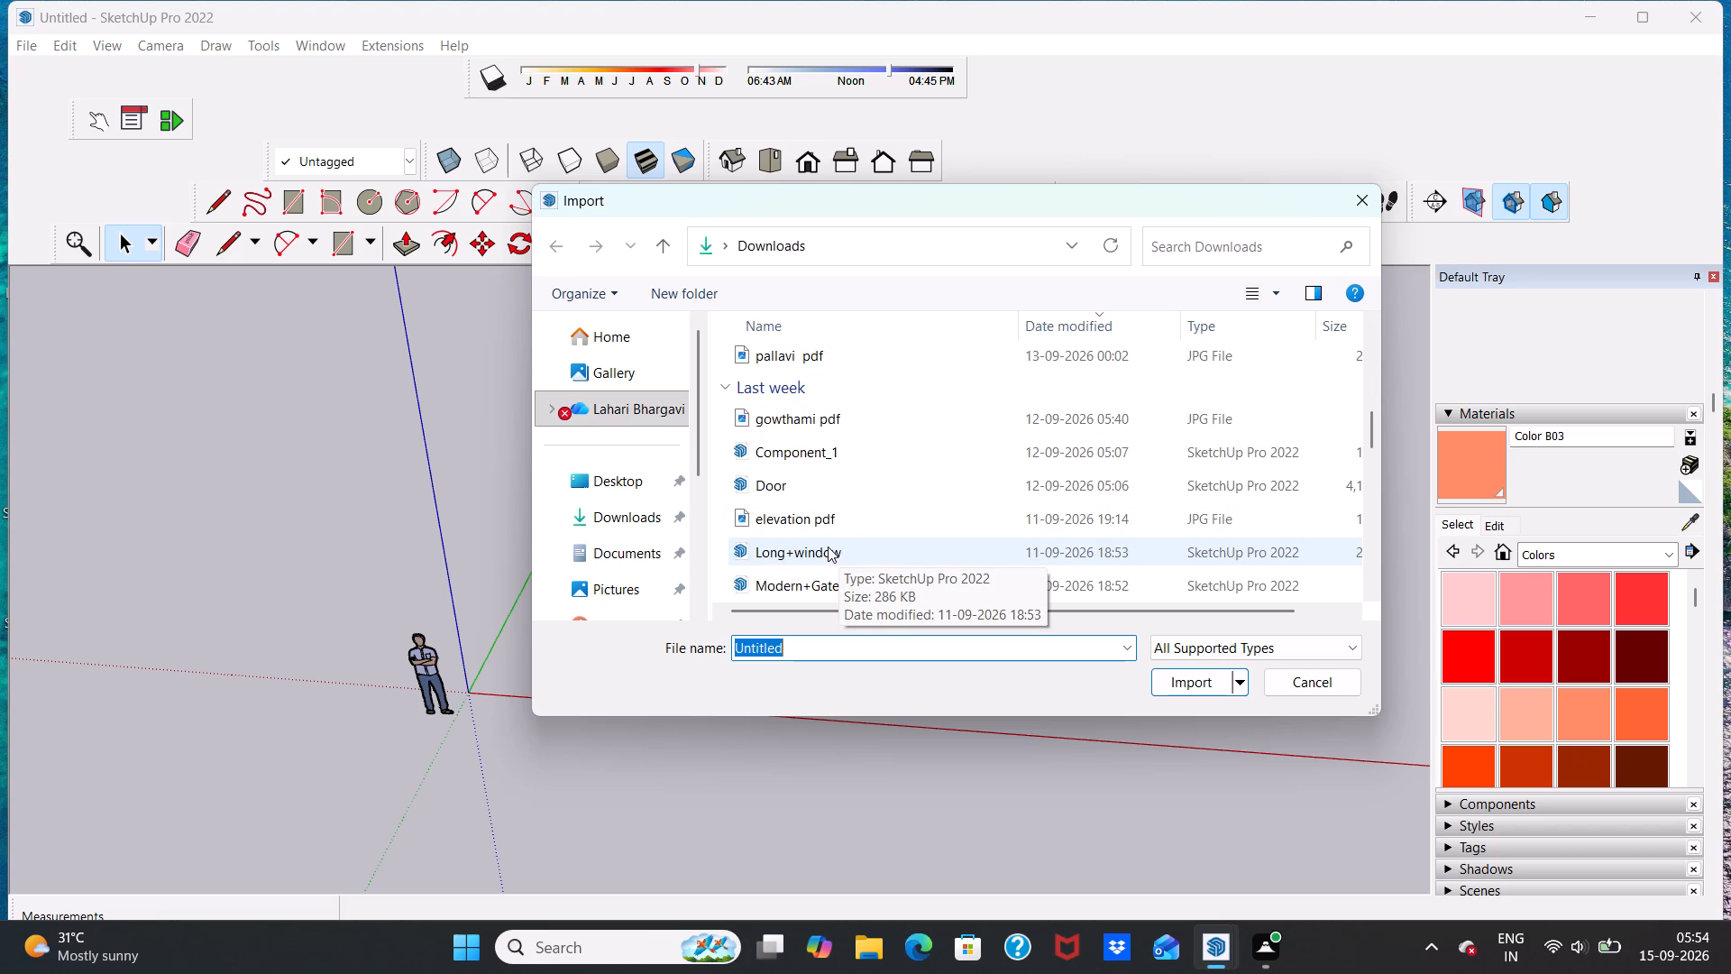
scroll(824, 547, down, 1)
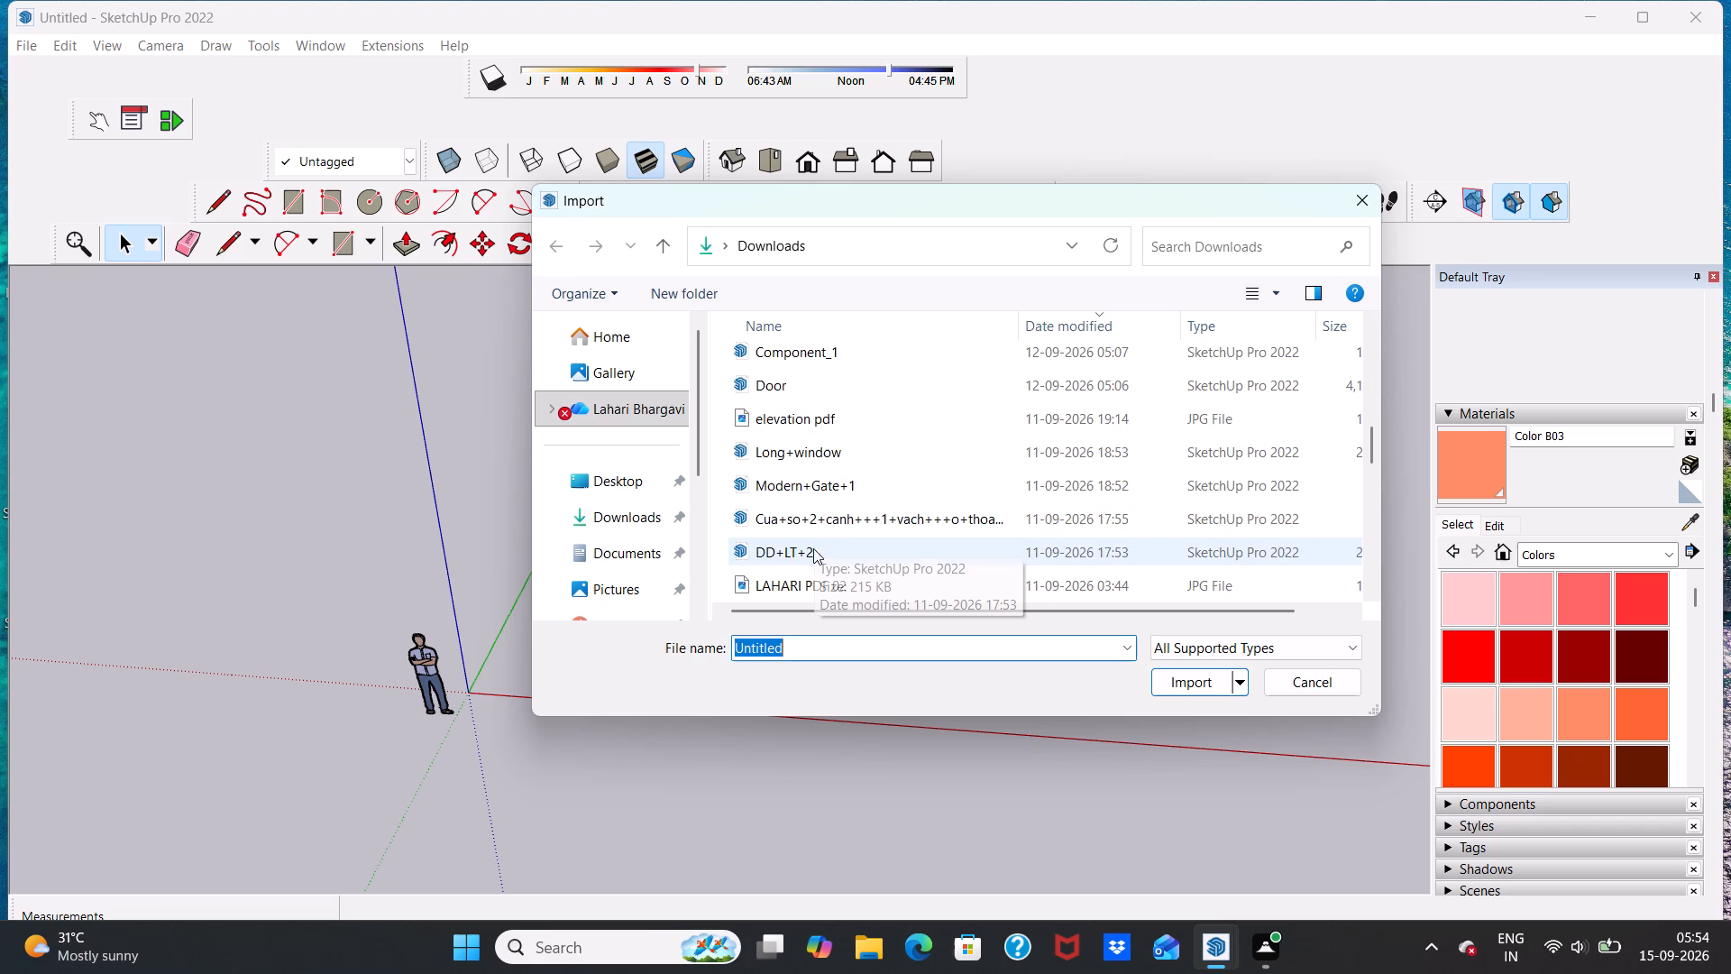
scroll(820, 560, down, 2)
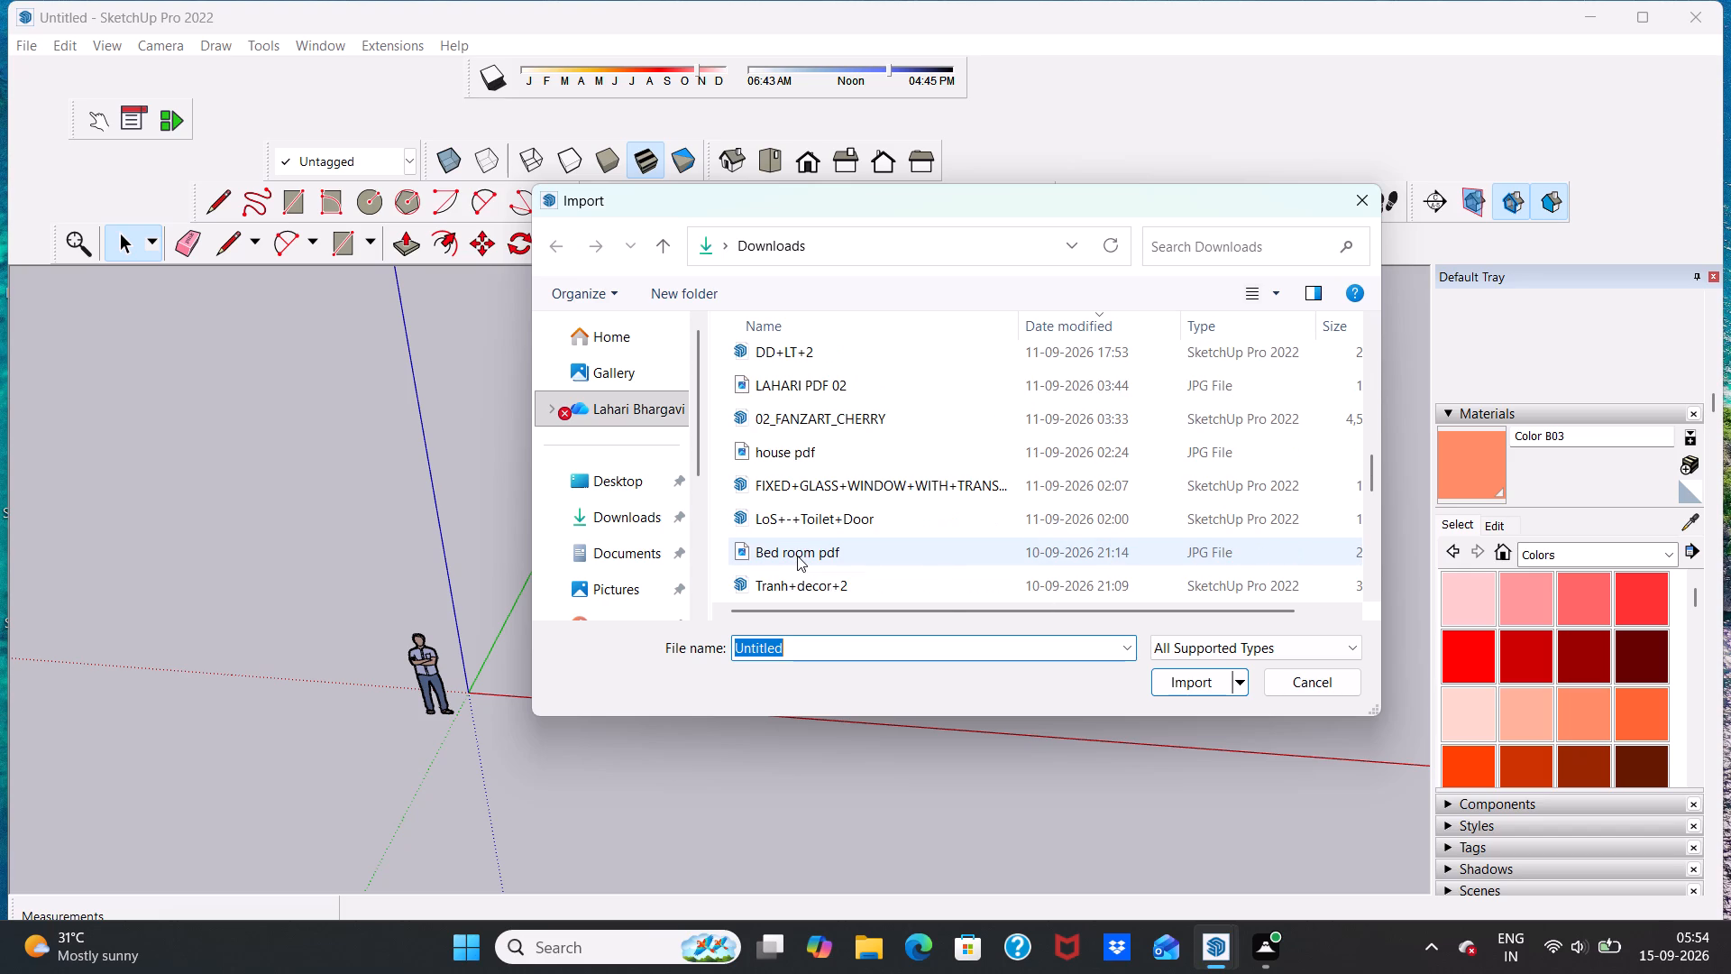
scroll(785, 554, down, 1)
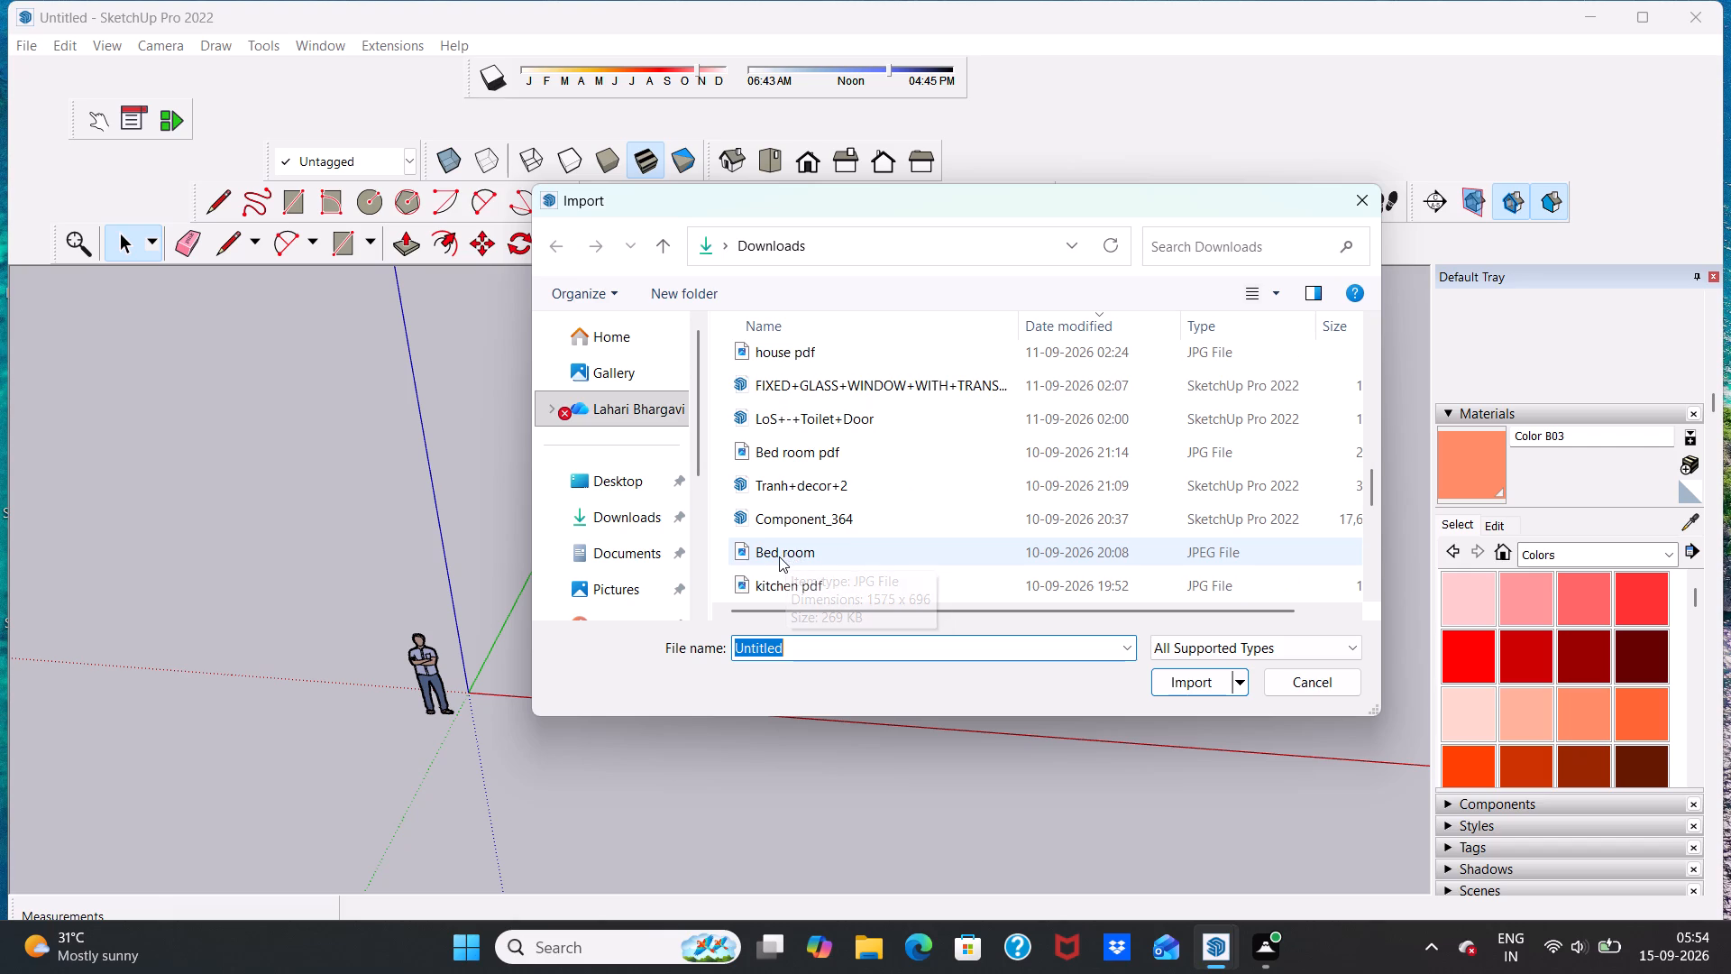
scroll(780, 556, down, 2)
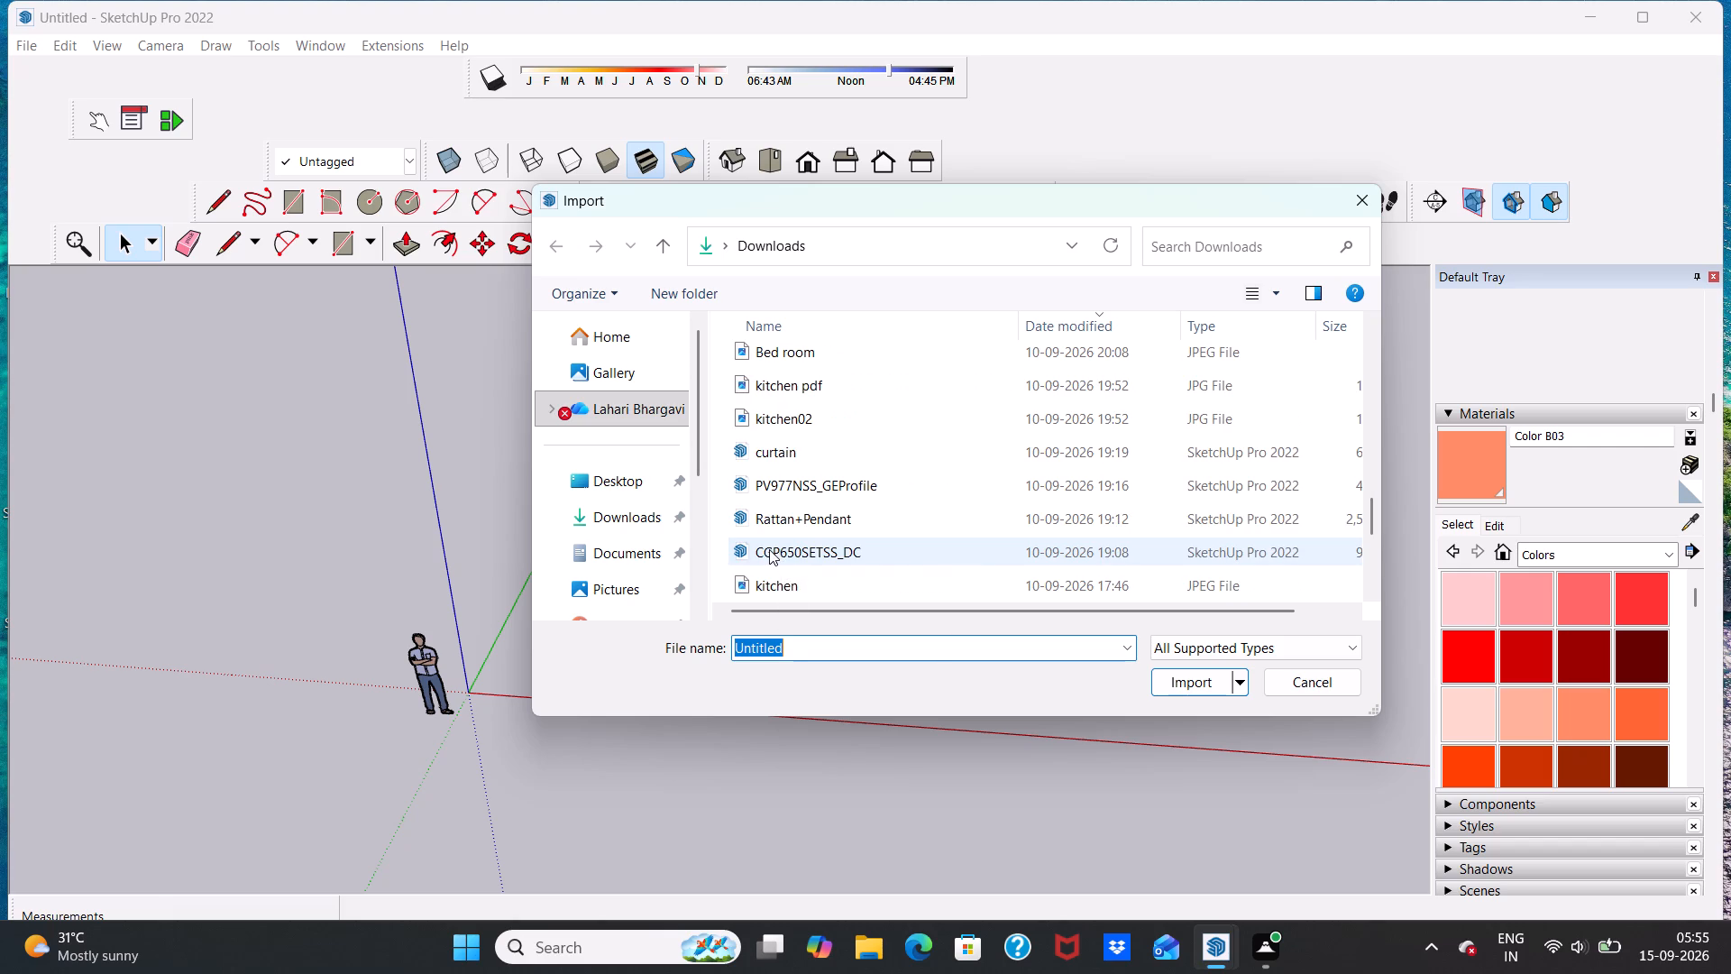
scroll(769, 550, down, 2)
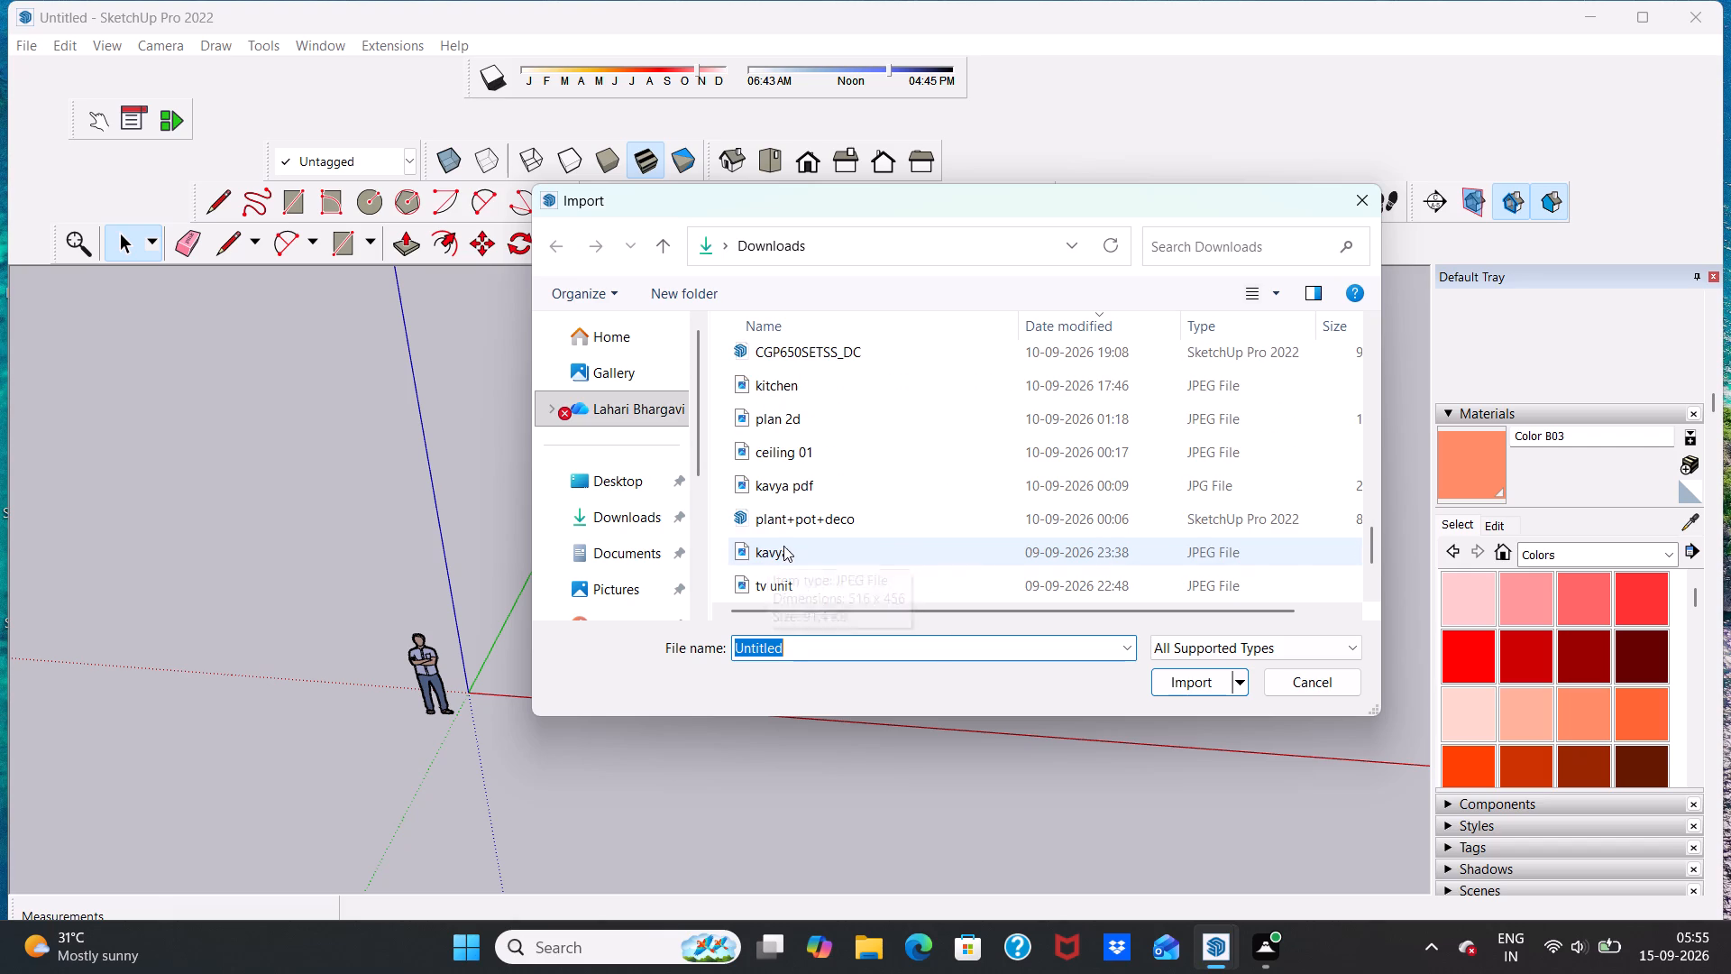
scroll(781, 538, down, 1)
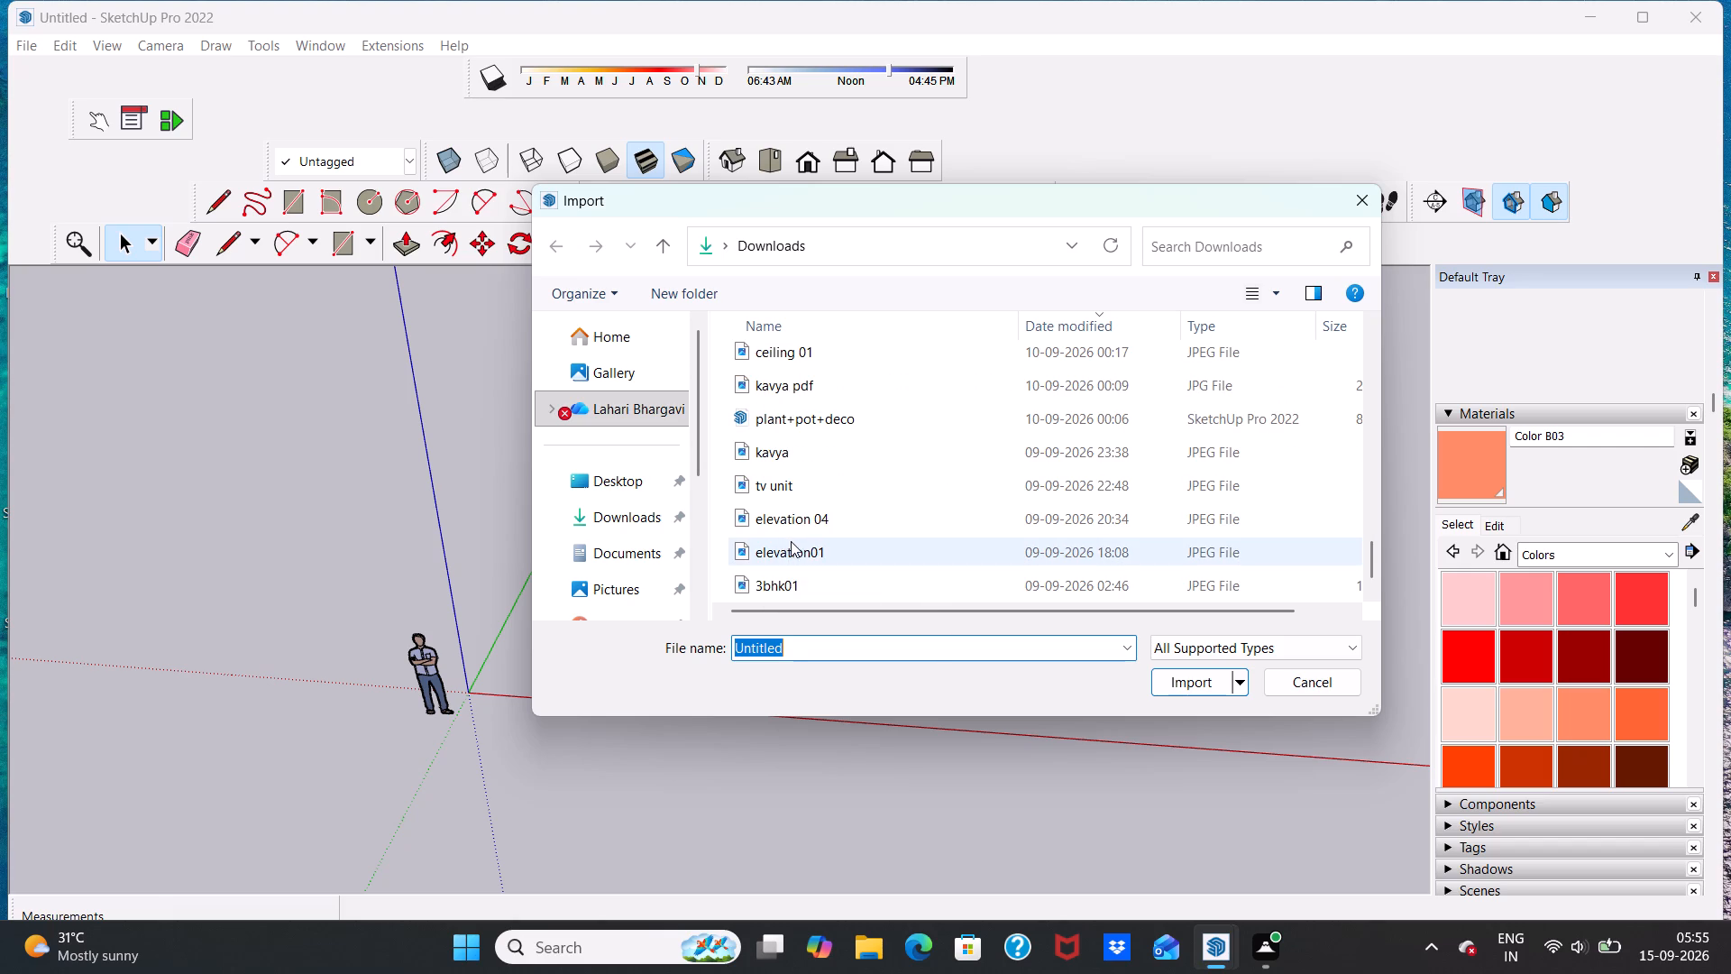
scroll(791, 541, down, 2)
scroll(796, 528, up, 2)
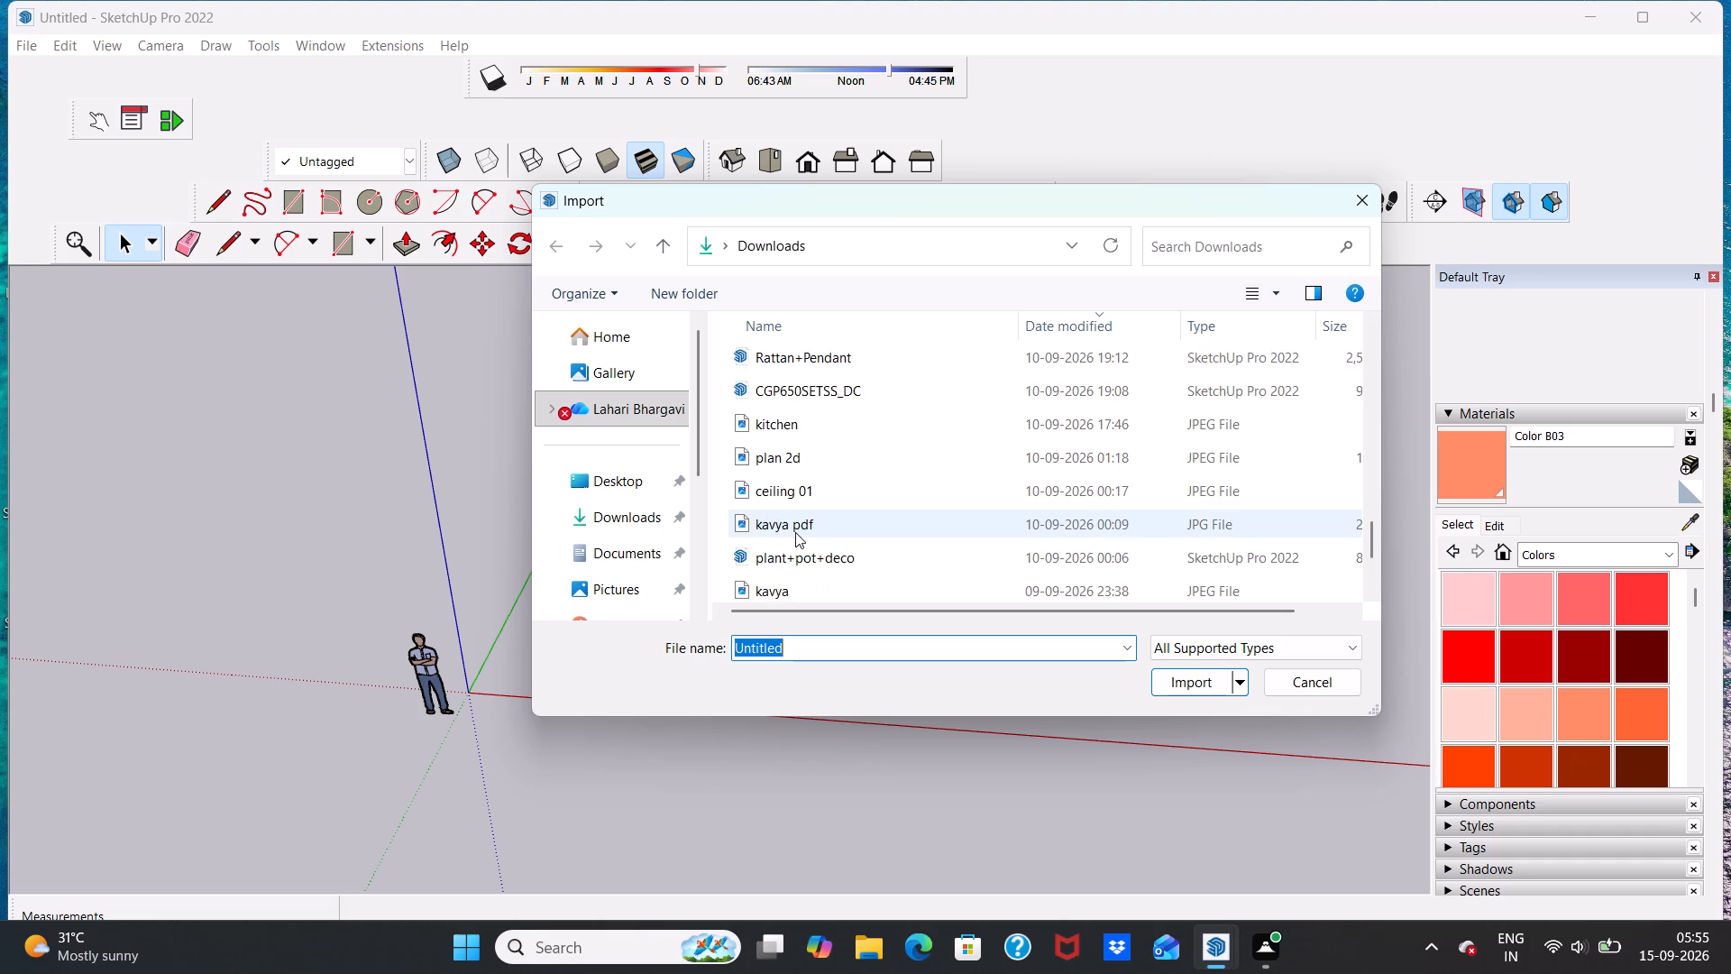
scroll(795, 532, up, 2)
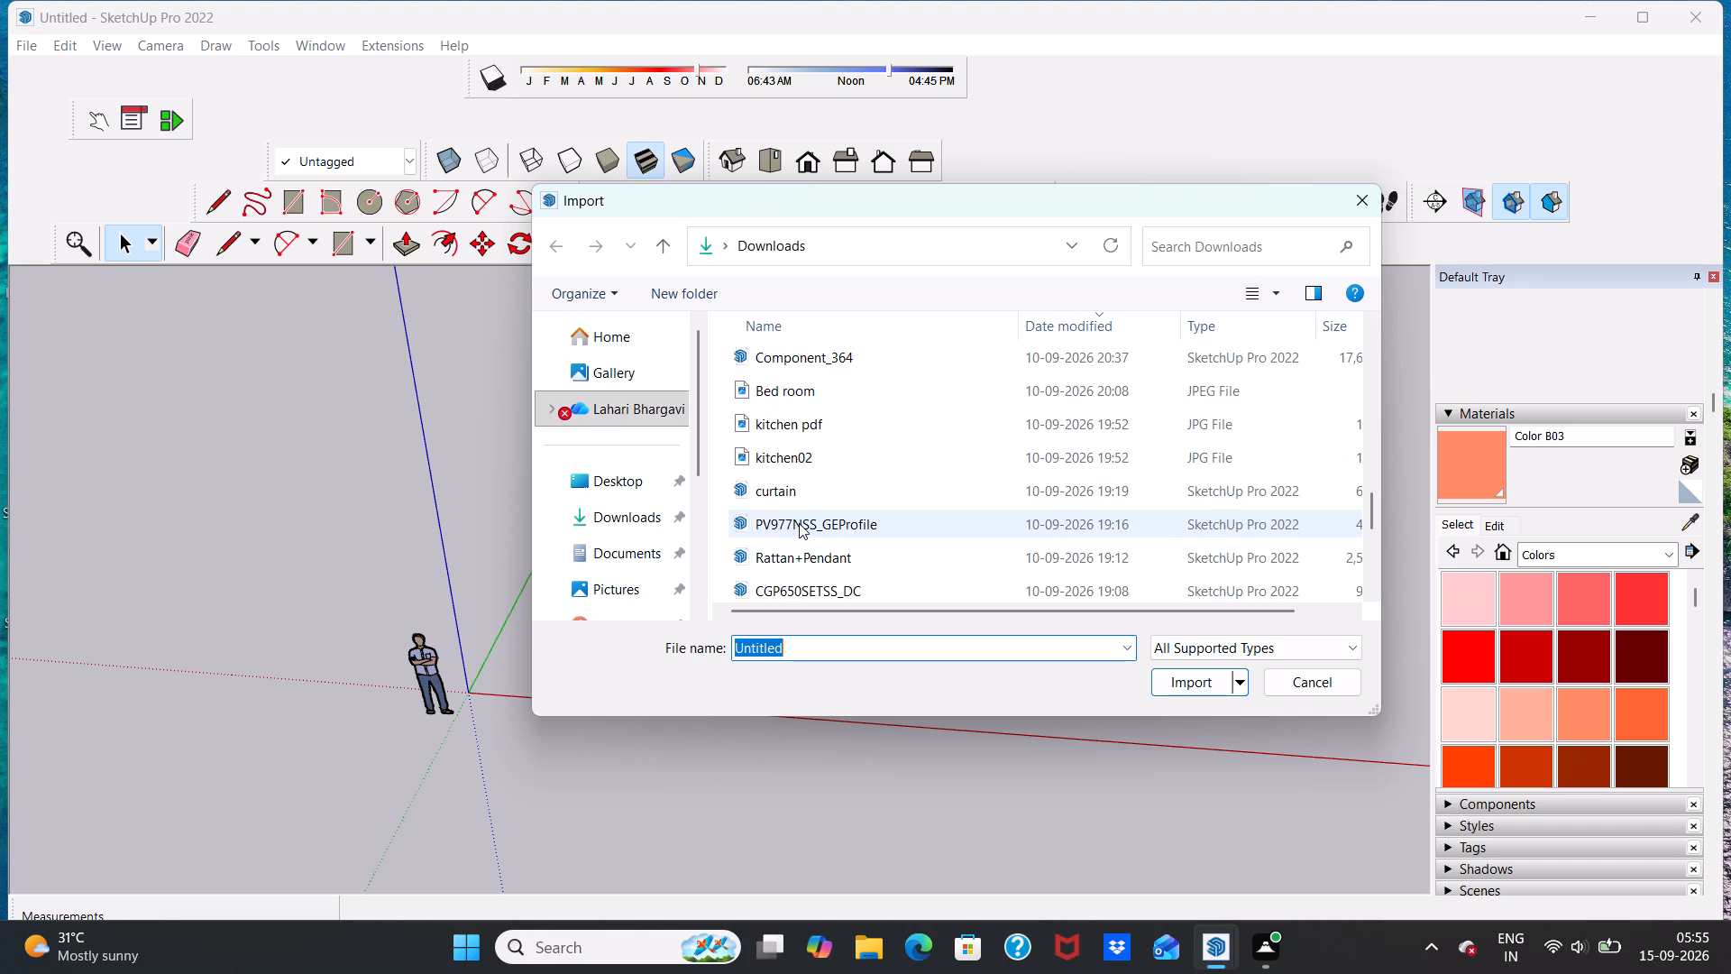
scroll(796, 522, up, 1)
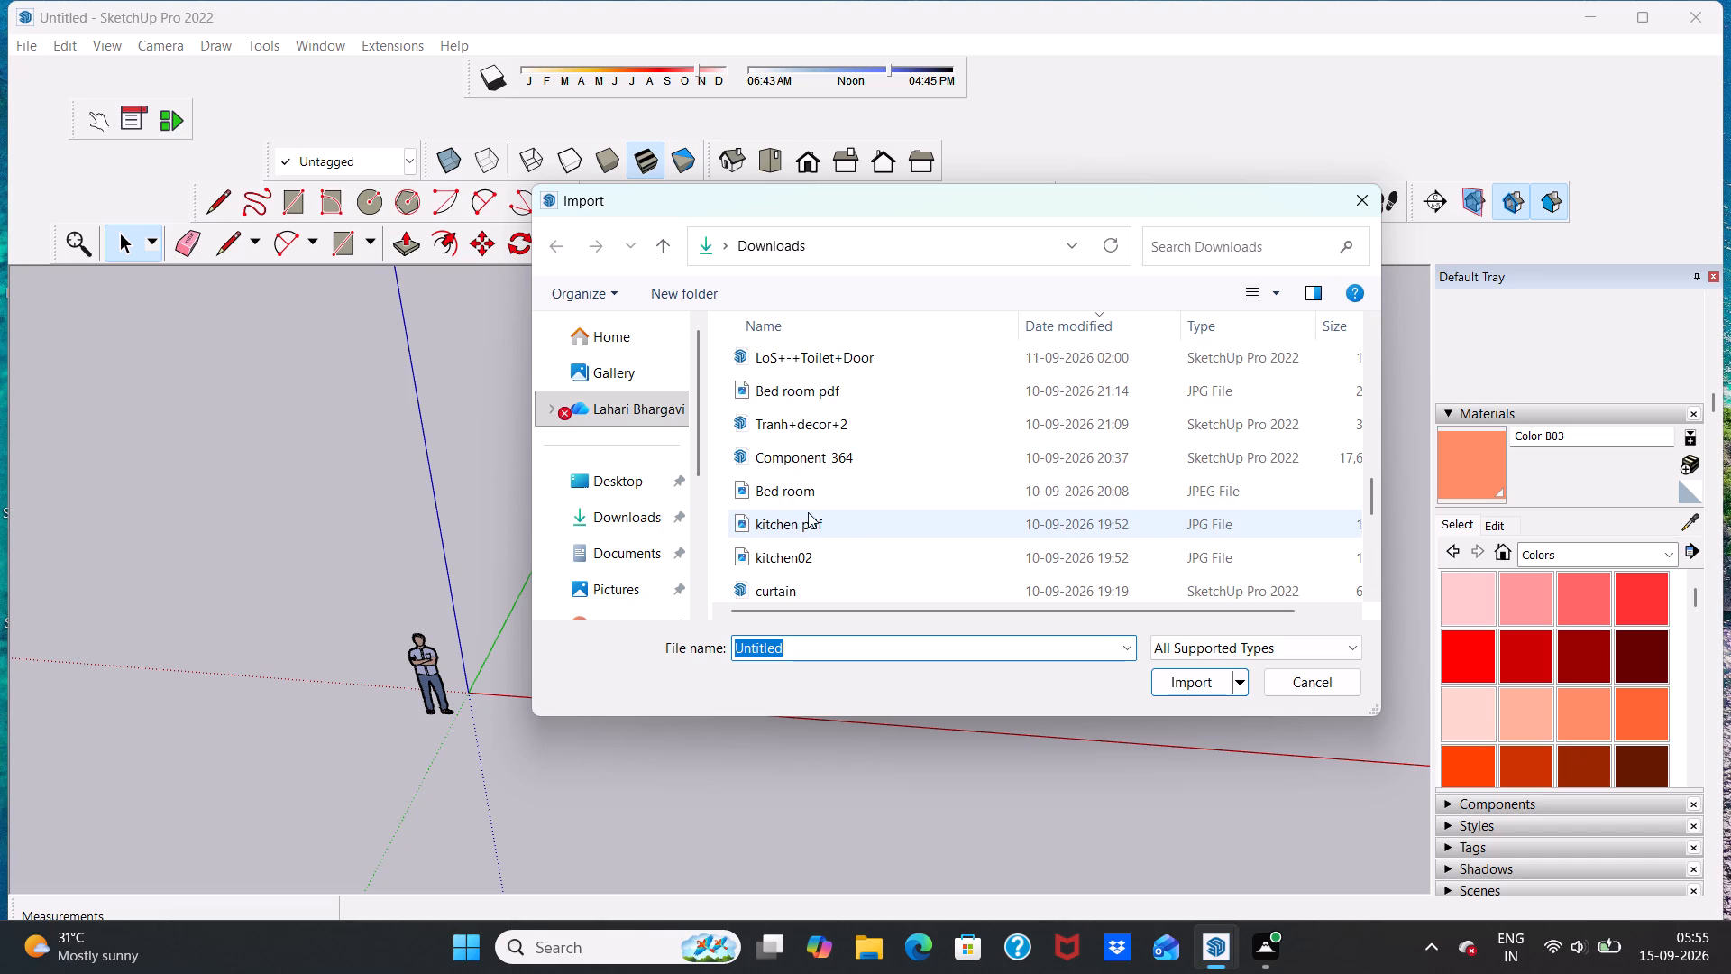
scroll(834, 464, up, 1)
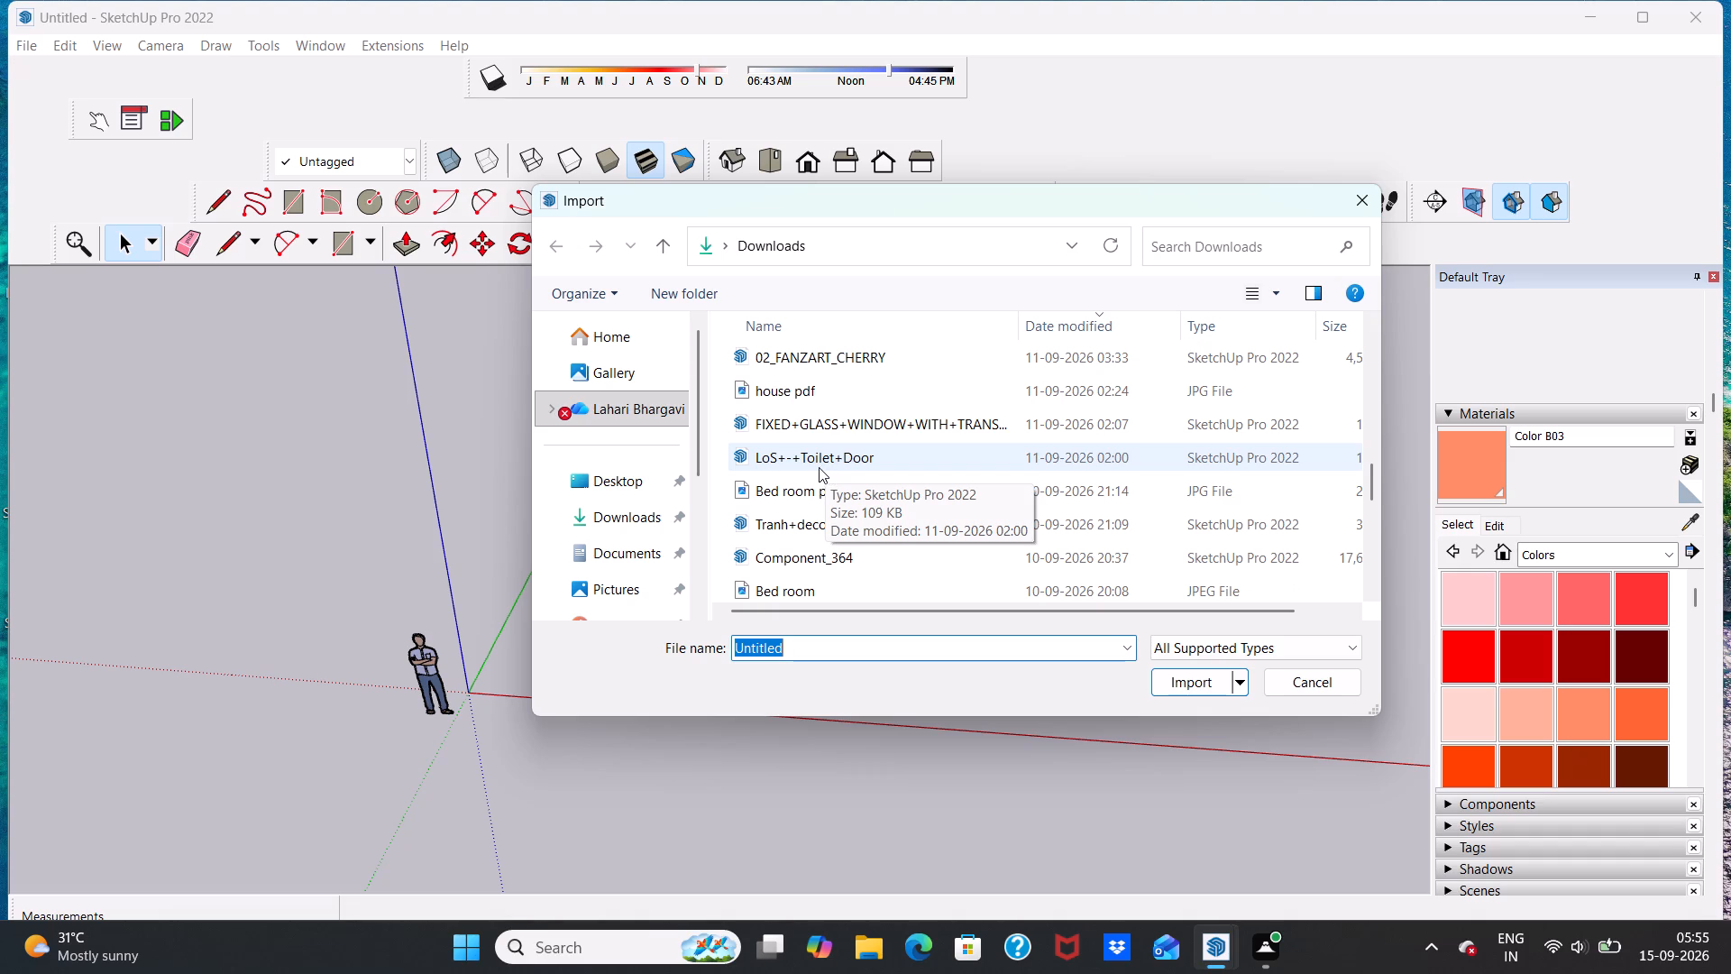
scroll(843, 409, up, 1)
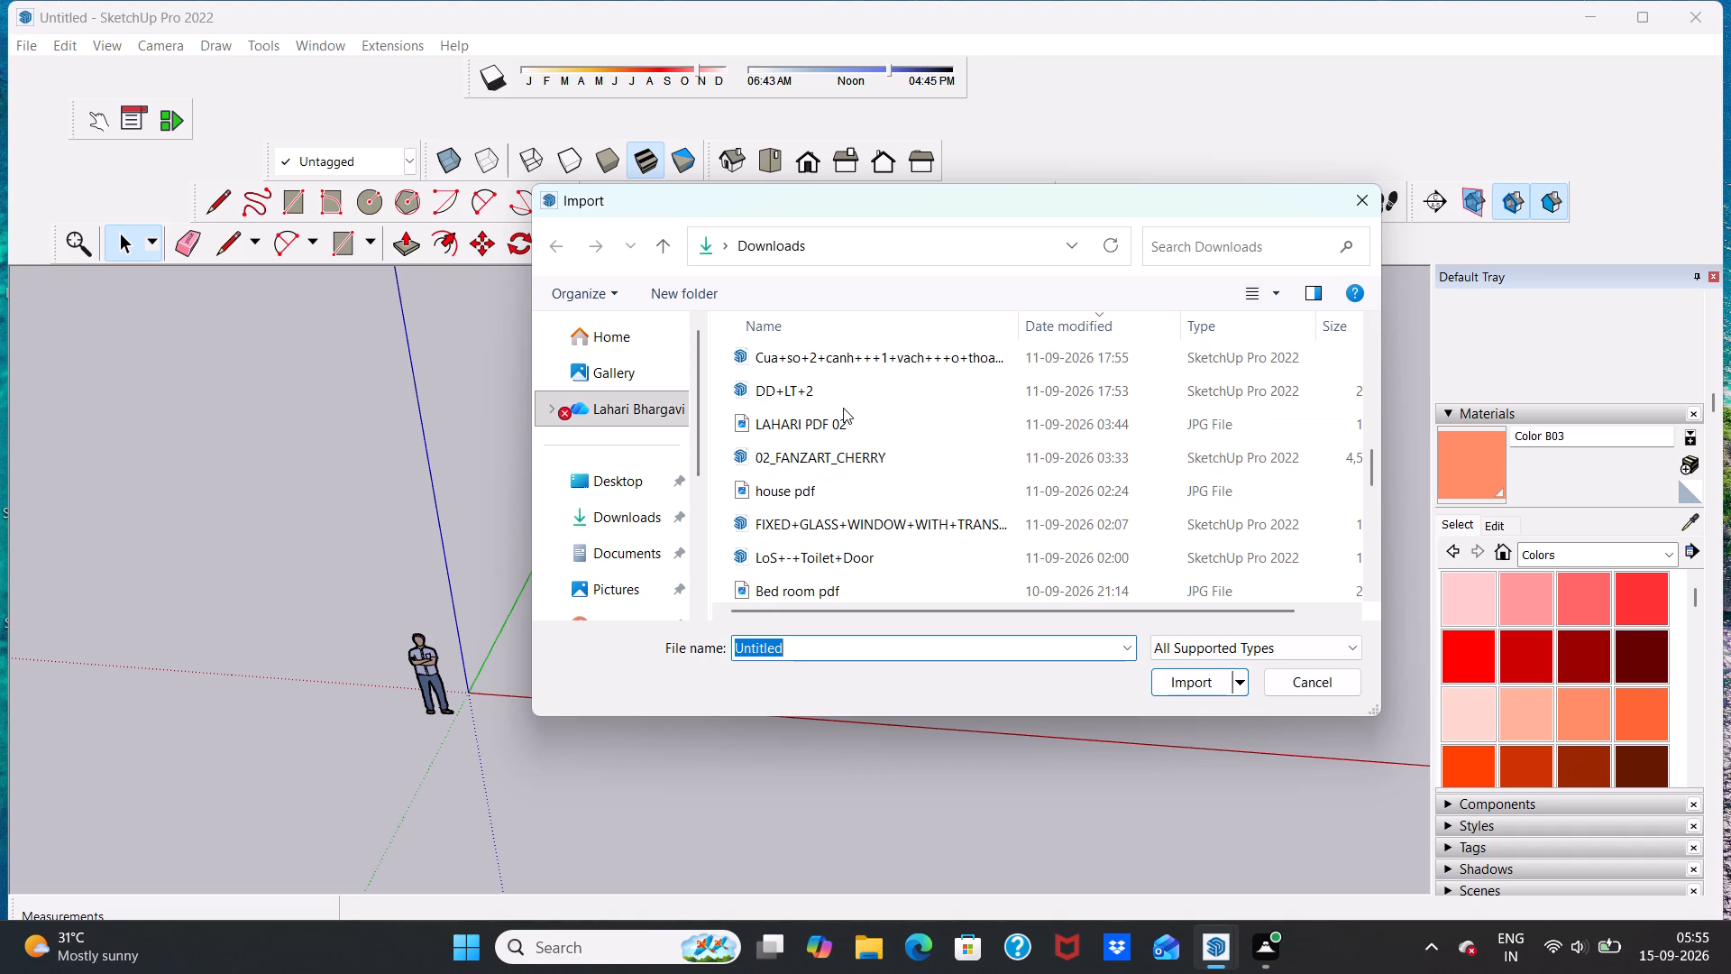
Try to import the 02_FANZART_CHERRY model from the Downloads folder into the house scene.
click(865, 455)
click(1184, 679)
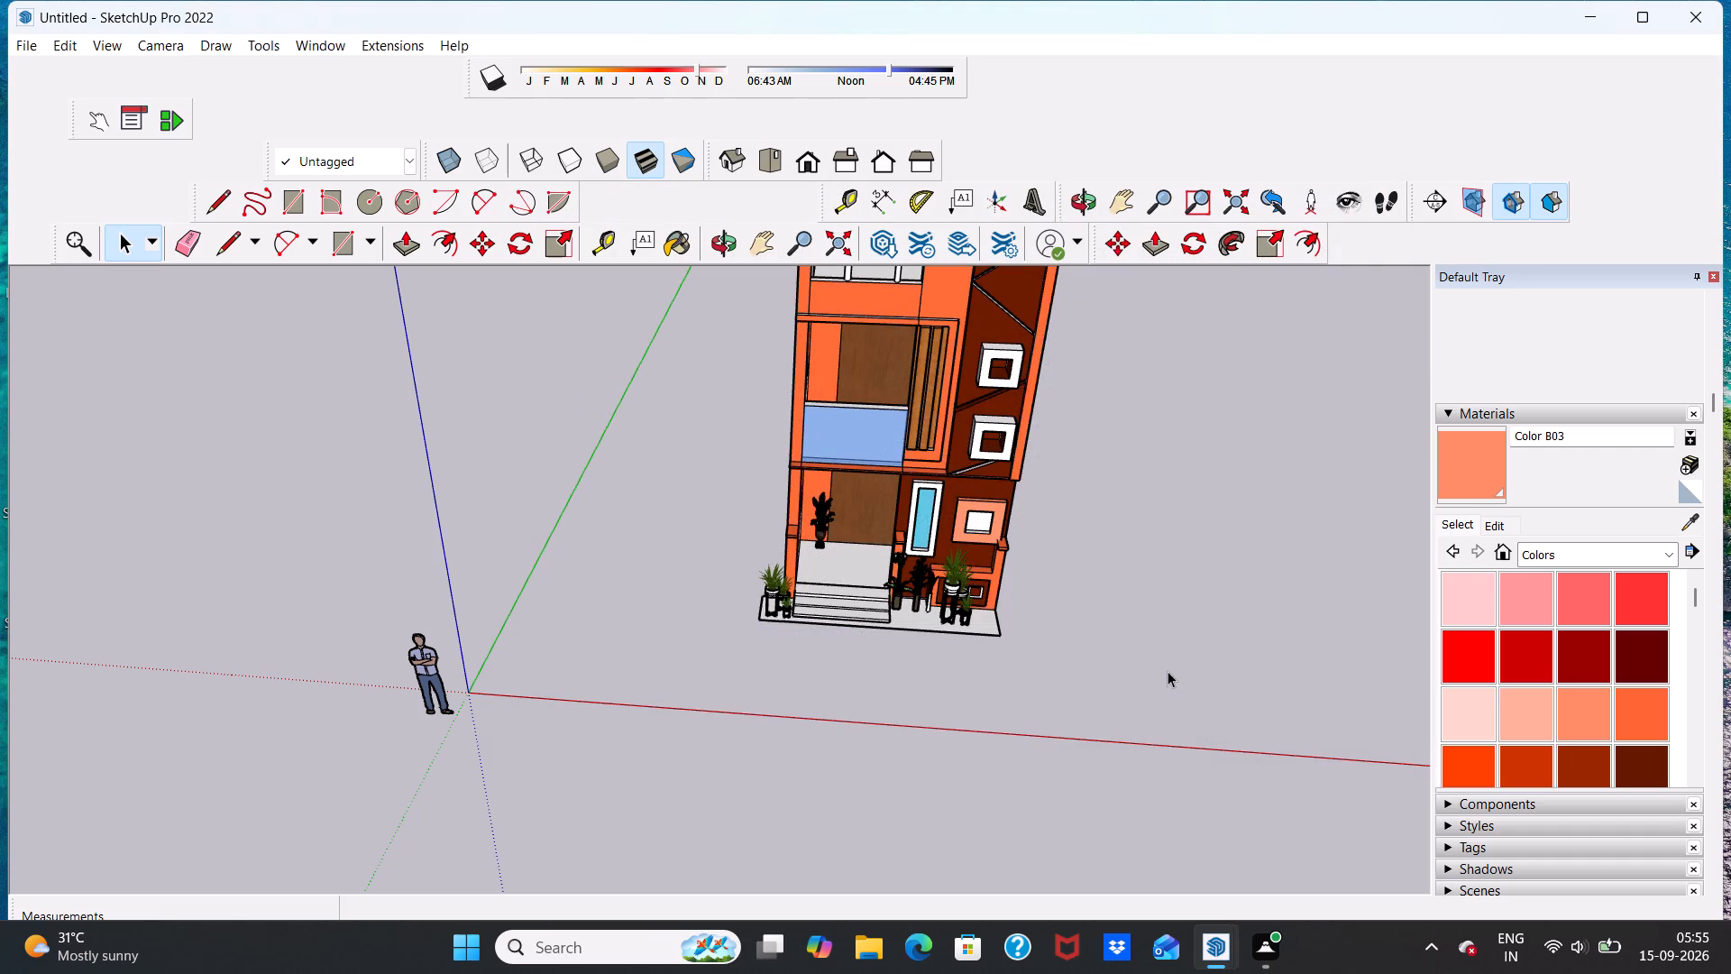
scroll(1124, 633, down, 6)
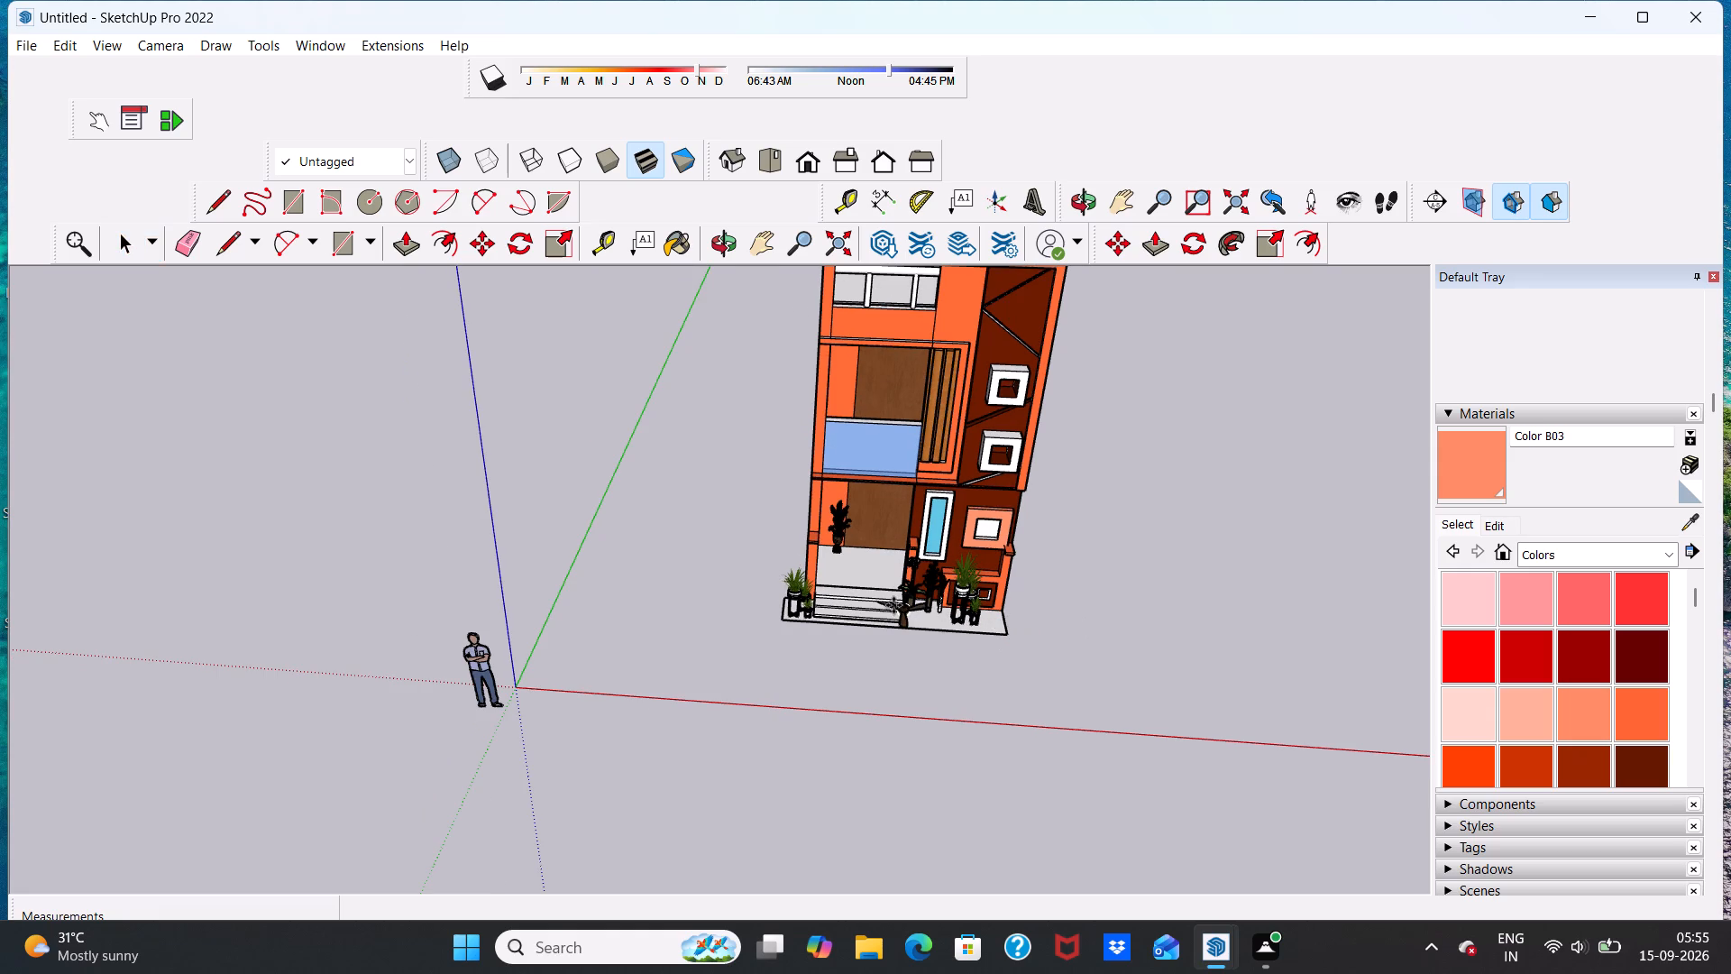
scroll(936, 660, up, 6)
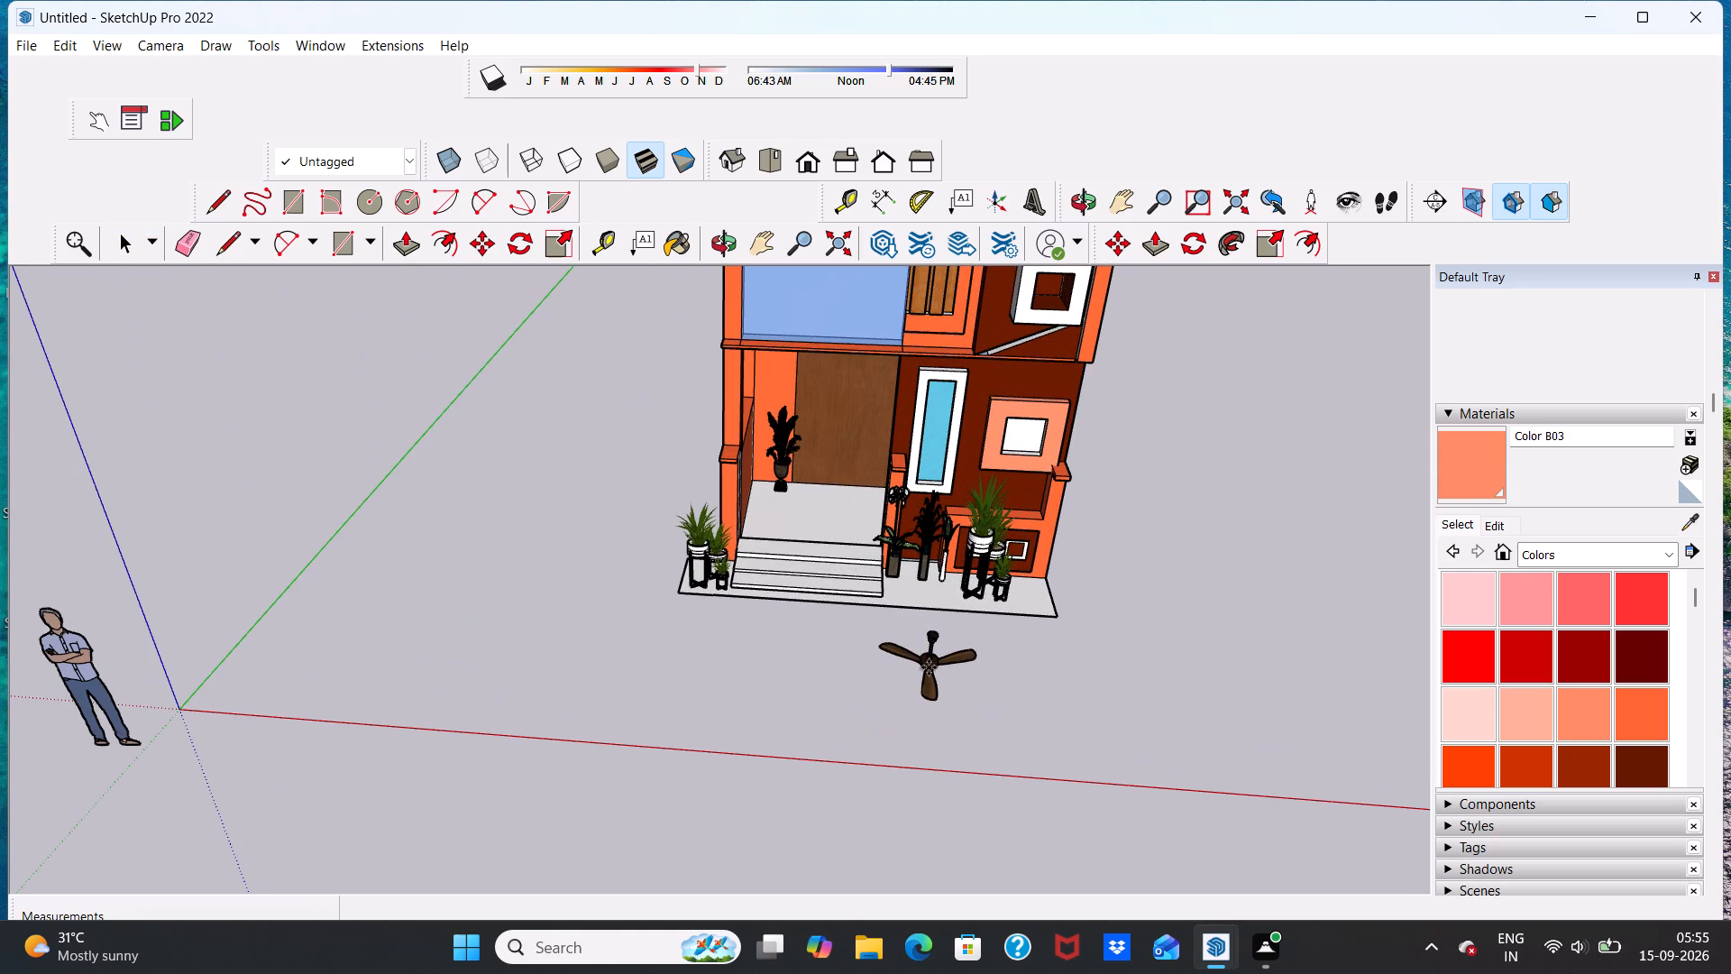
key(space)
Examine the ground-floor entrance with its steps and potted plants, and the whole three-storey facade.
scroll(929, 667, down, 7)
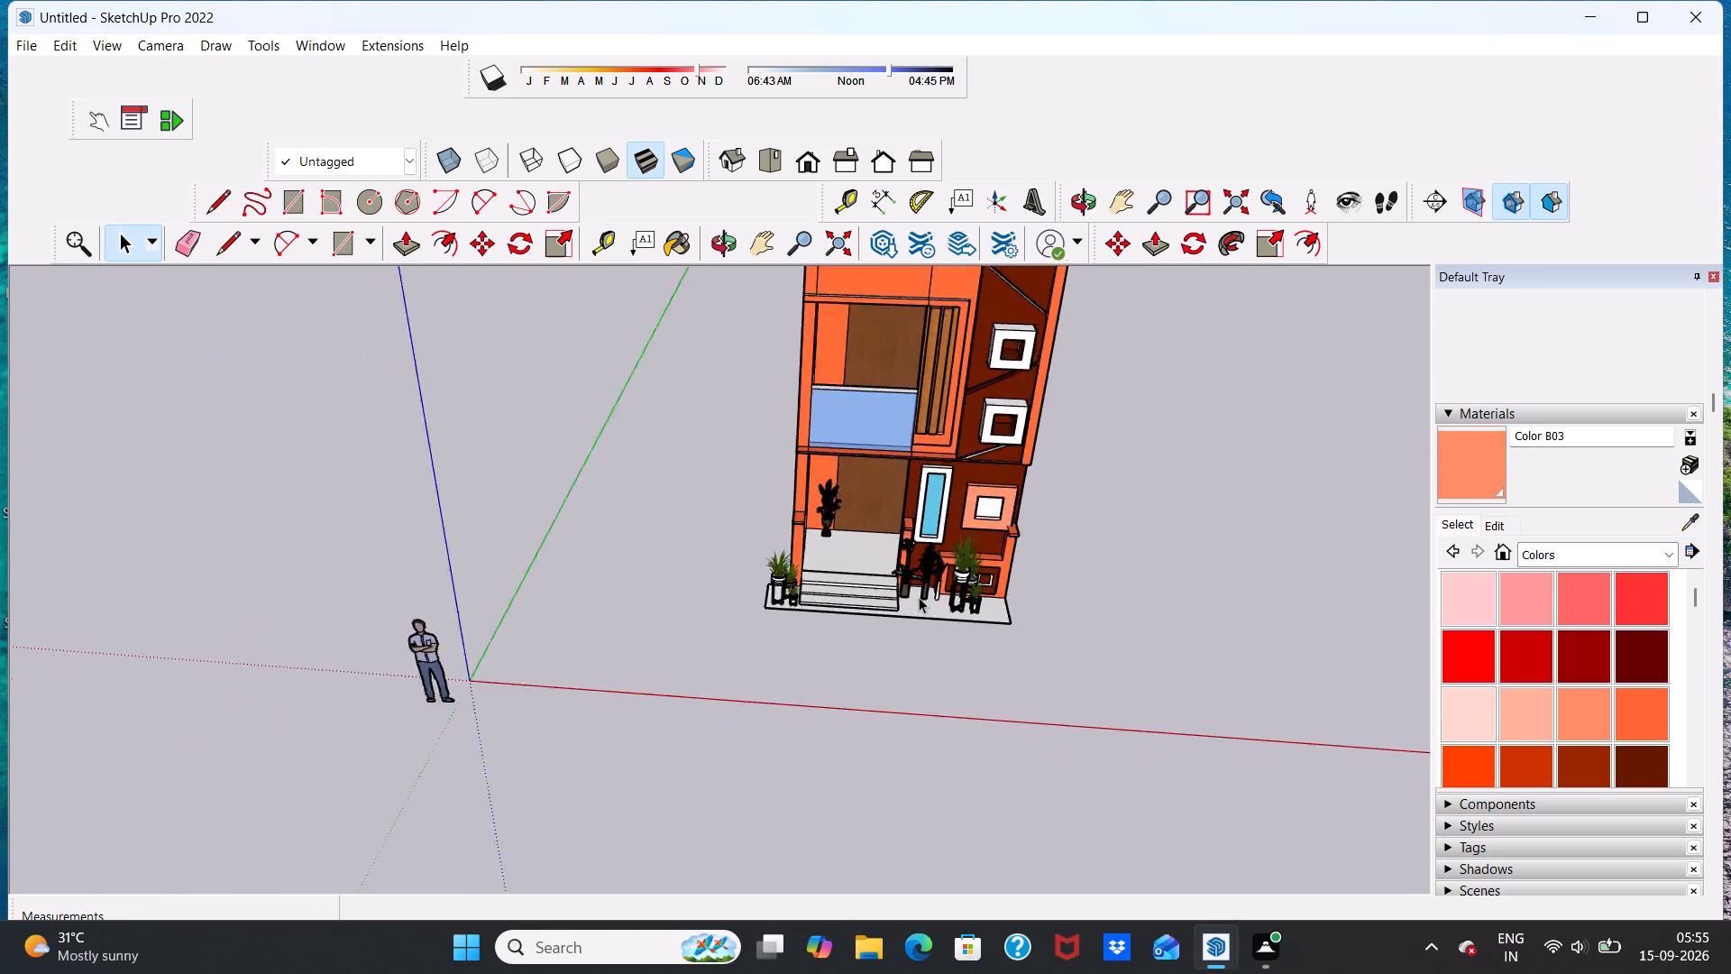
scroll(919, 597, down, 7)
scroll(936, 501, up, 5)
middle_drag(868, 608, 840, 516)
scroll(863, 595, up, 9)
scroll(801, 637, up, 1)
middle_drag(827, 626, 847, 581)
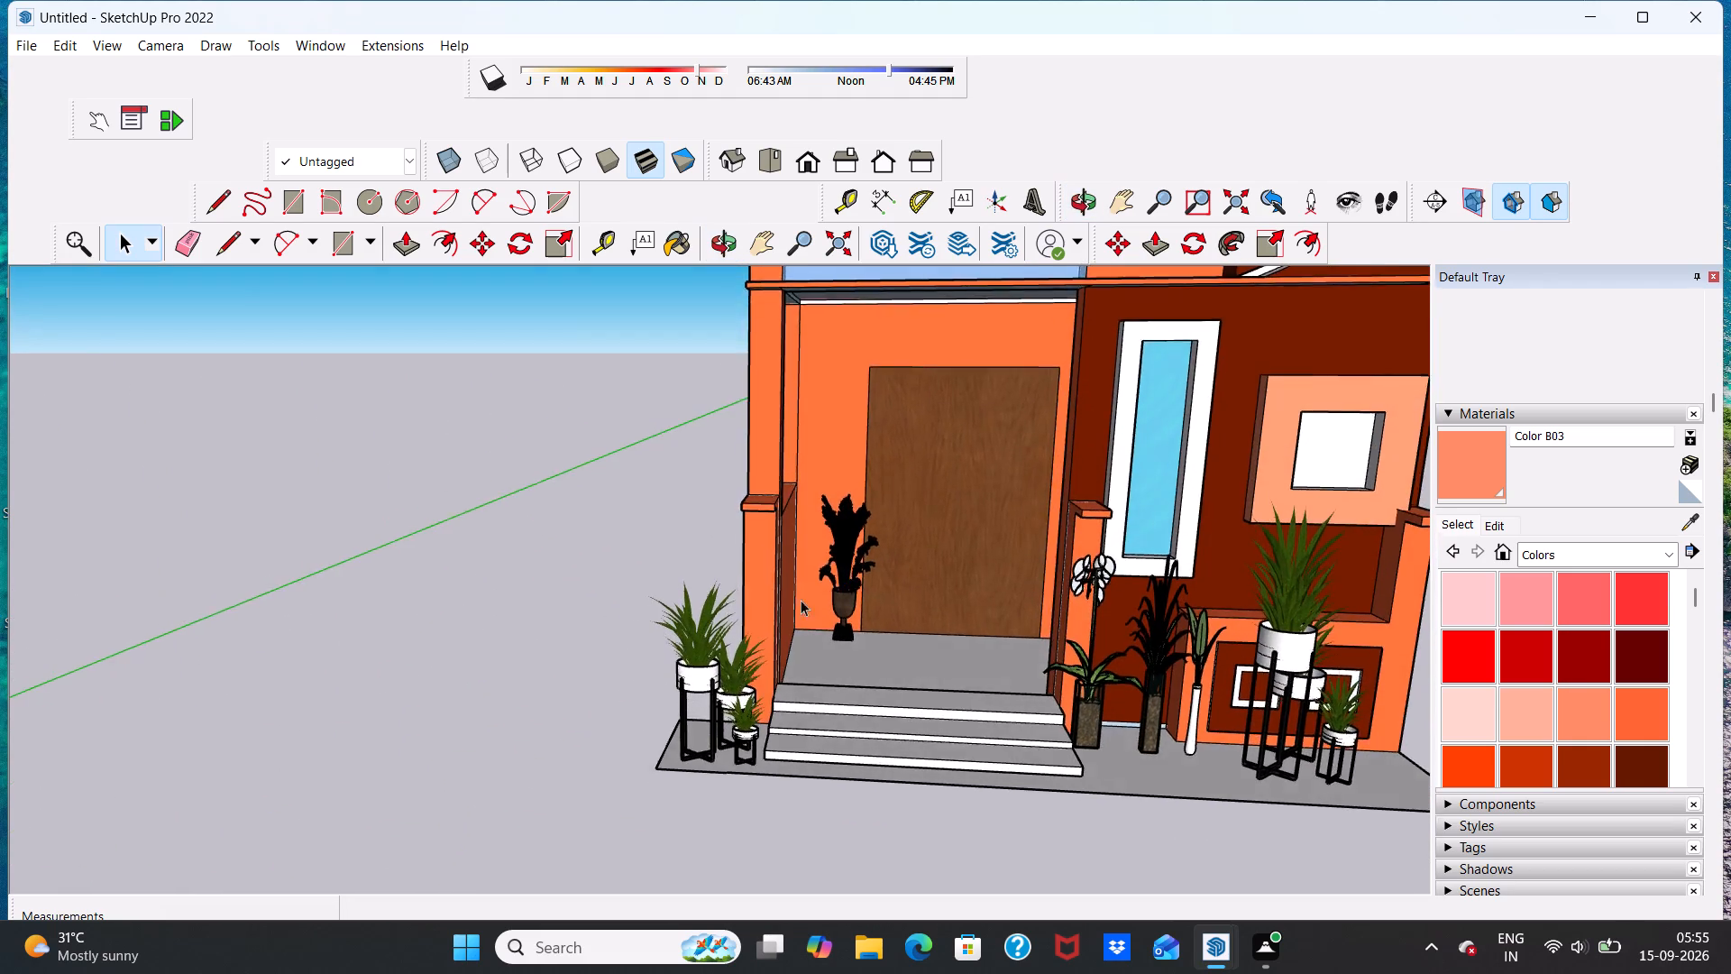
scroll(787, 602, down, 17)
scroll(883, 562, up, 6)
scroll(842, 565, down, 11)
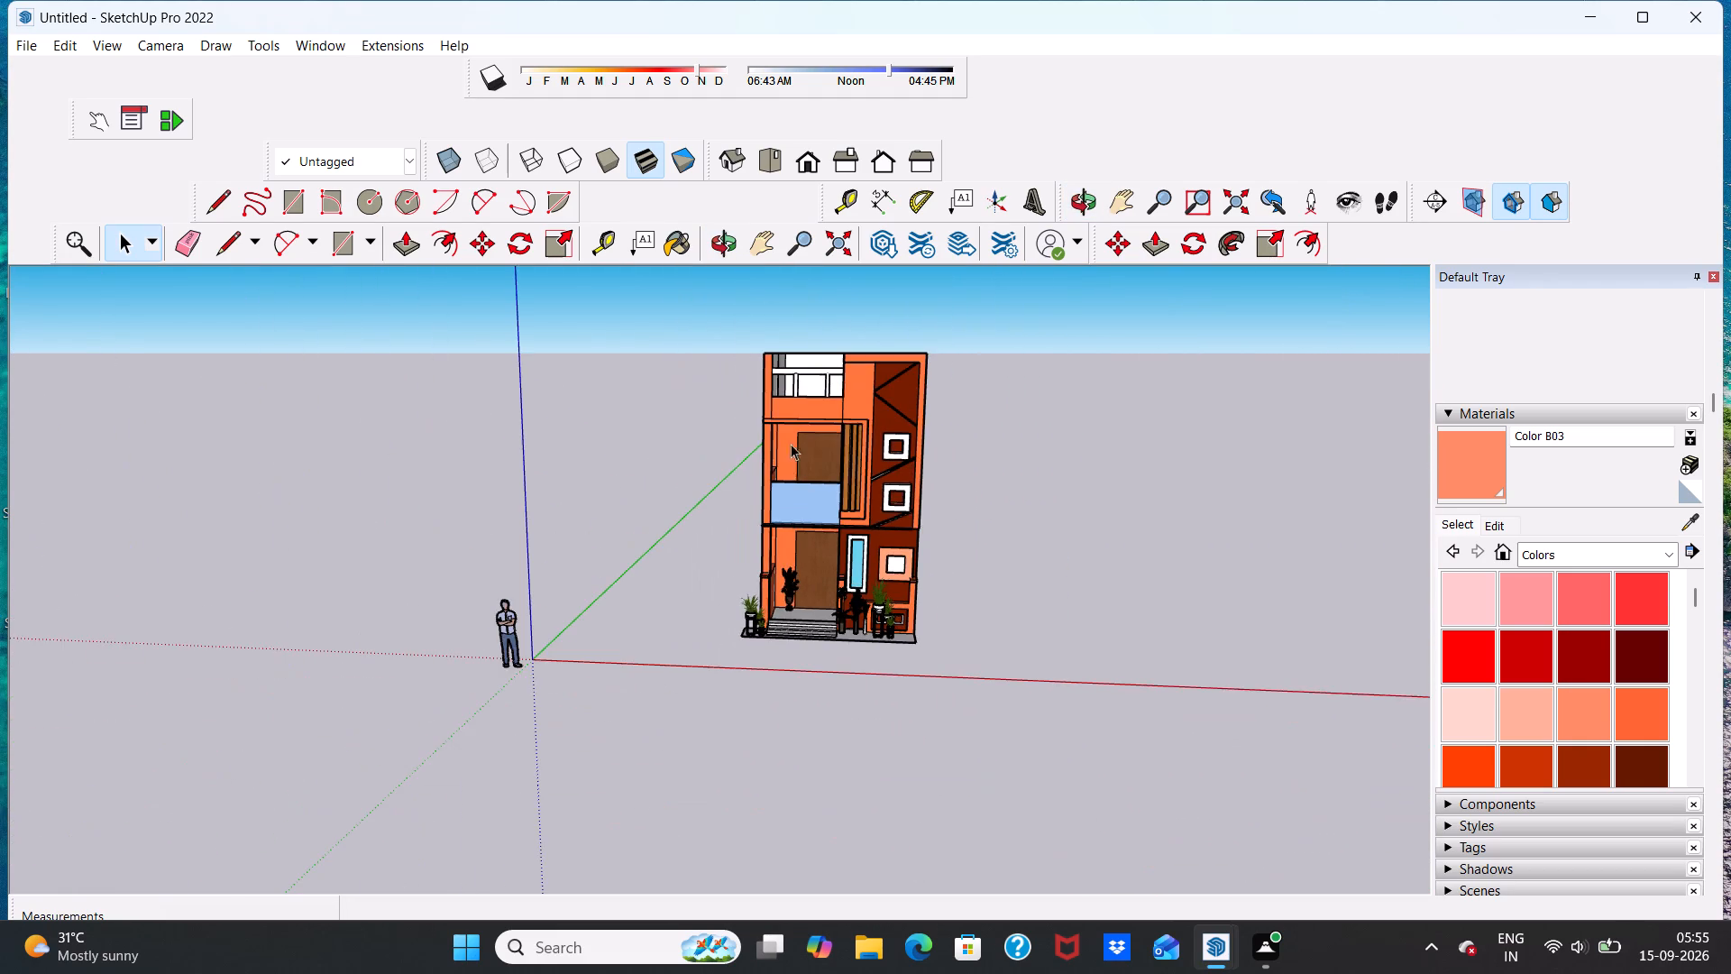
scroll(783, 386, up, 5)
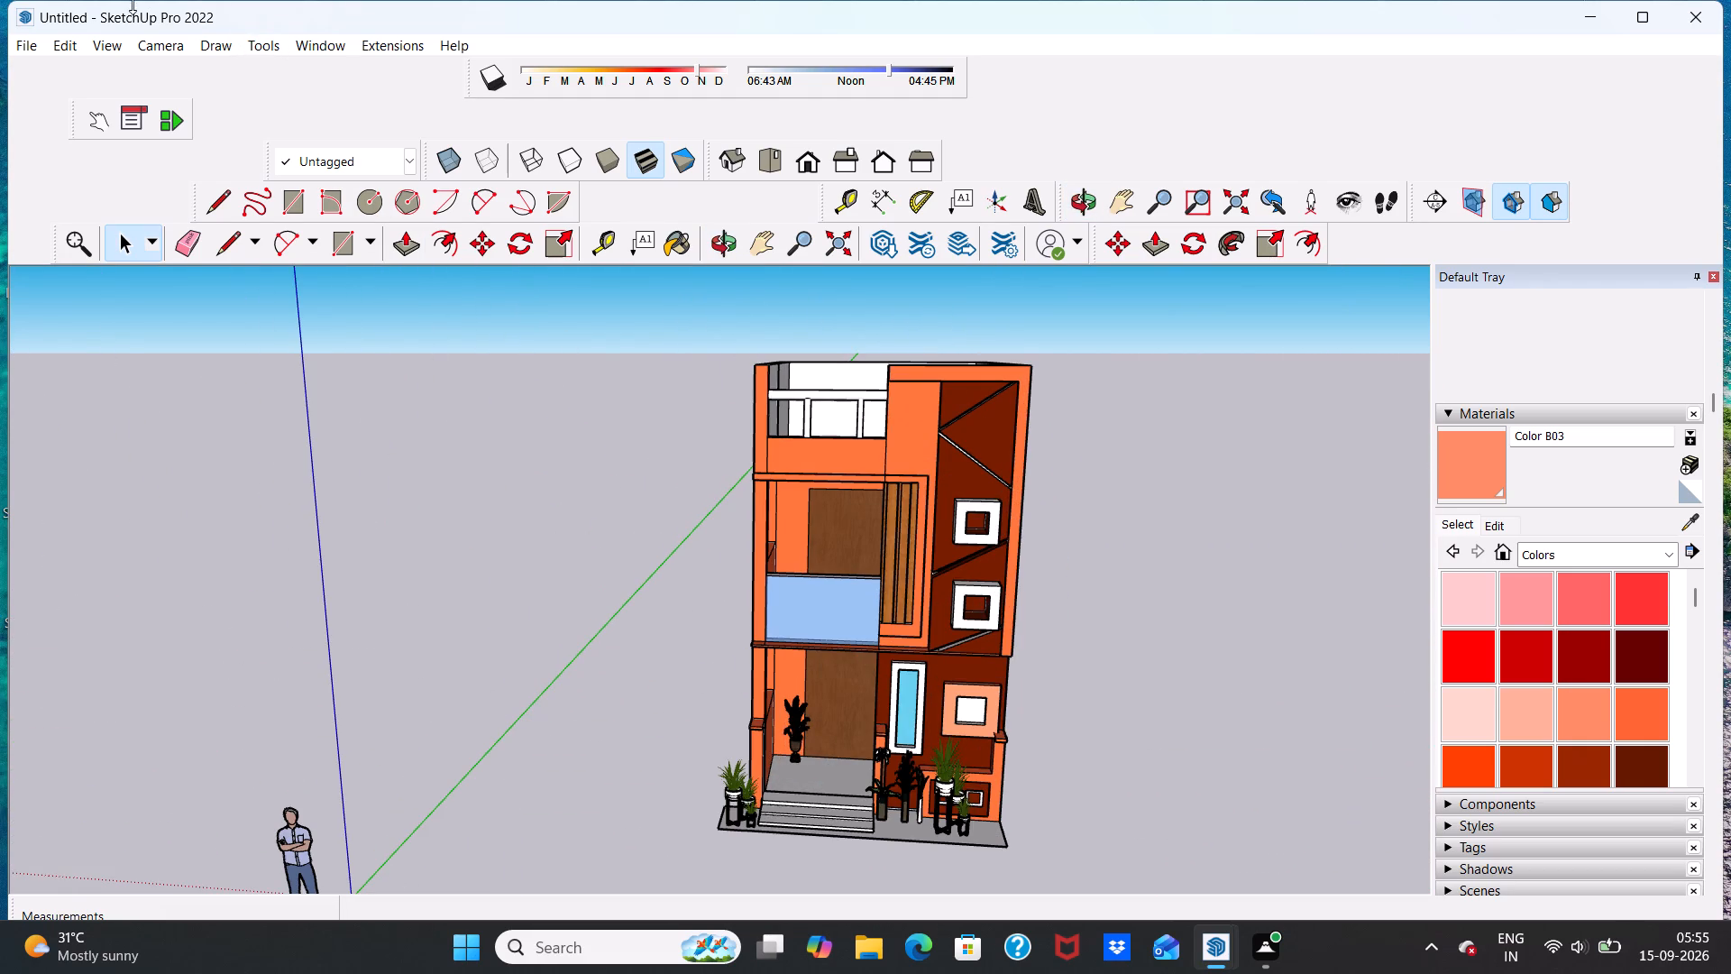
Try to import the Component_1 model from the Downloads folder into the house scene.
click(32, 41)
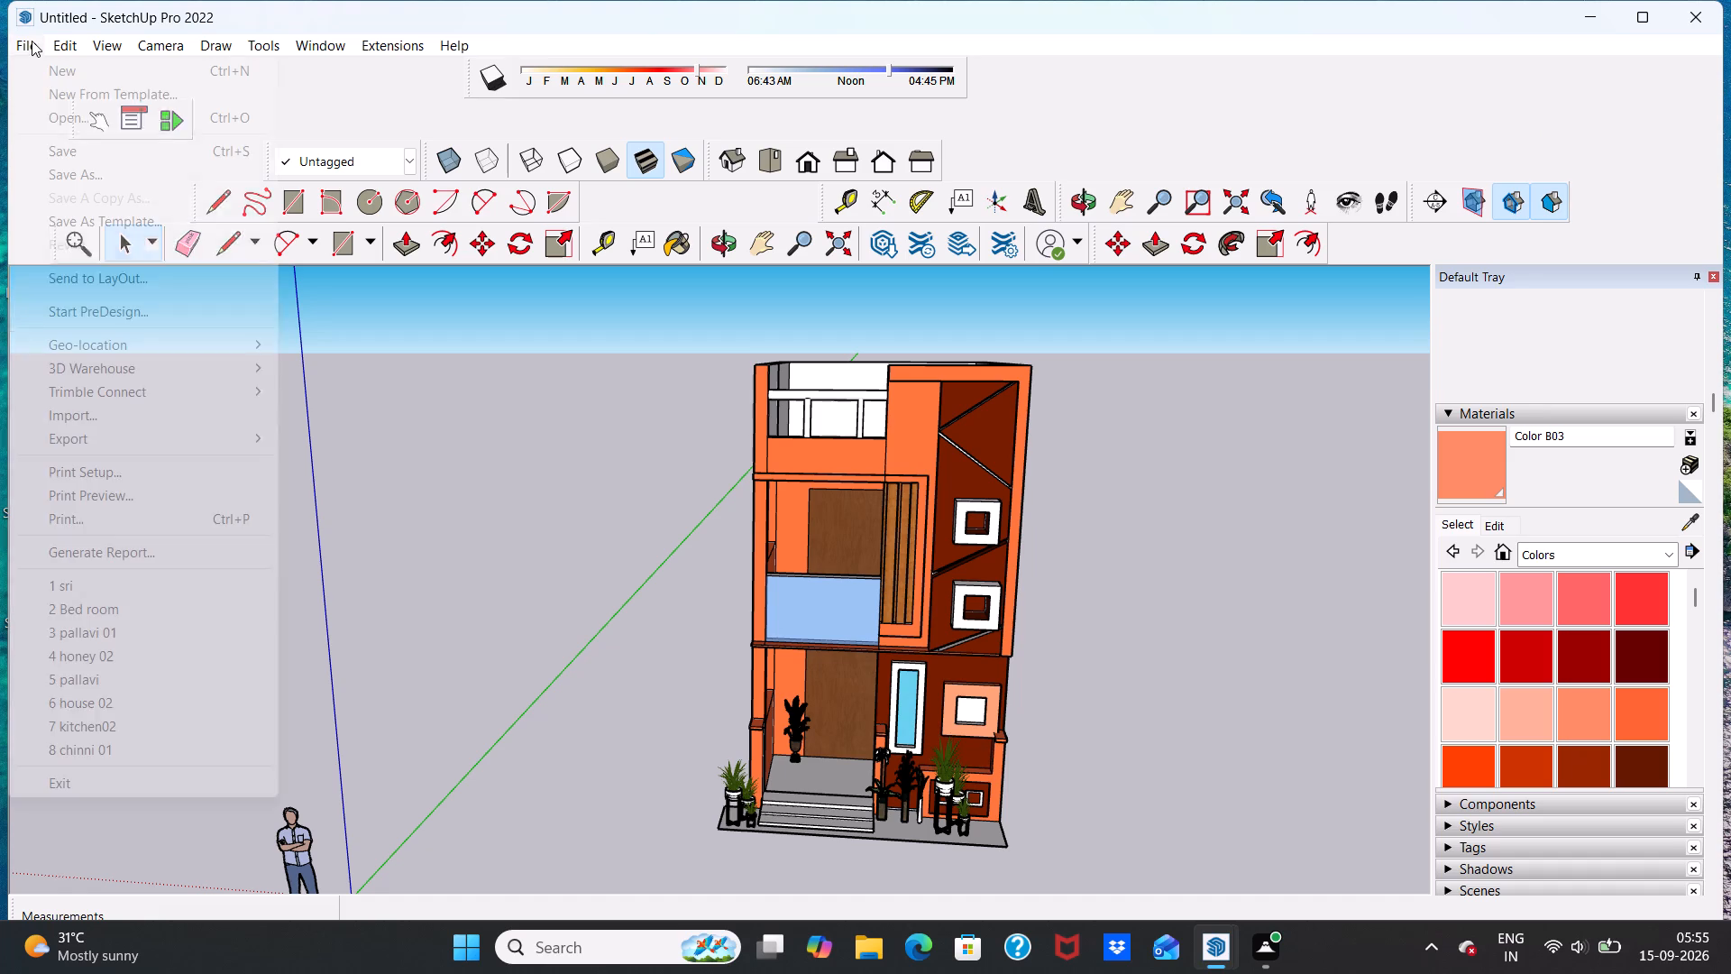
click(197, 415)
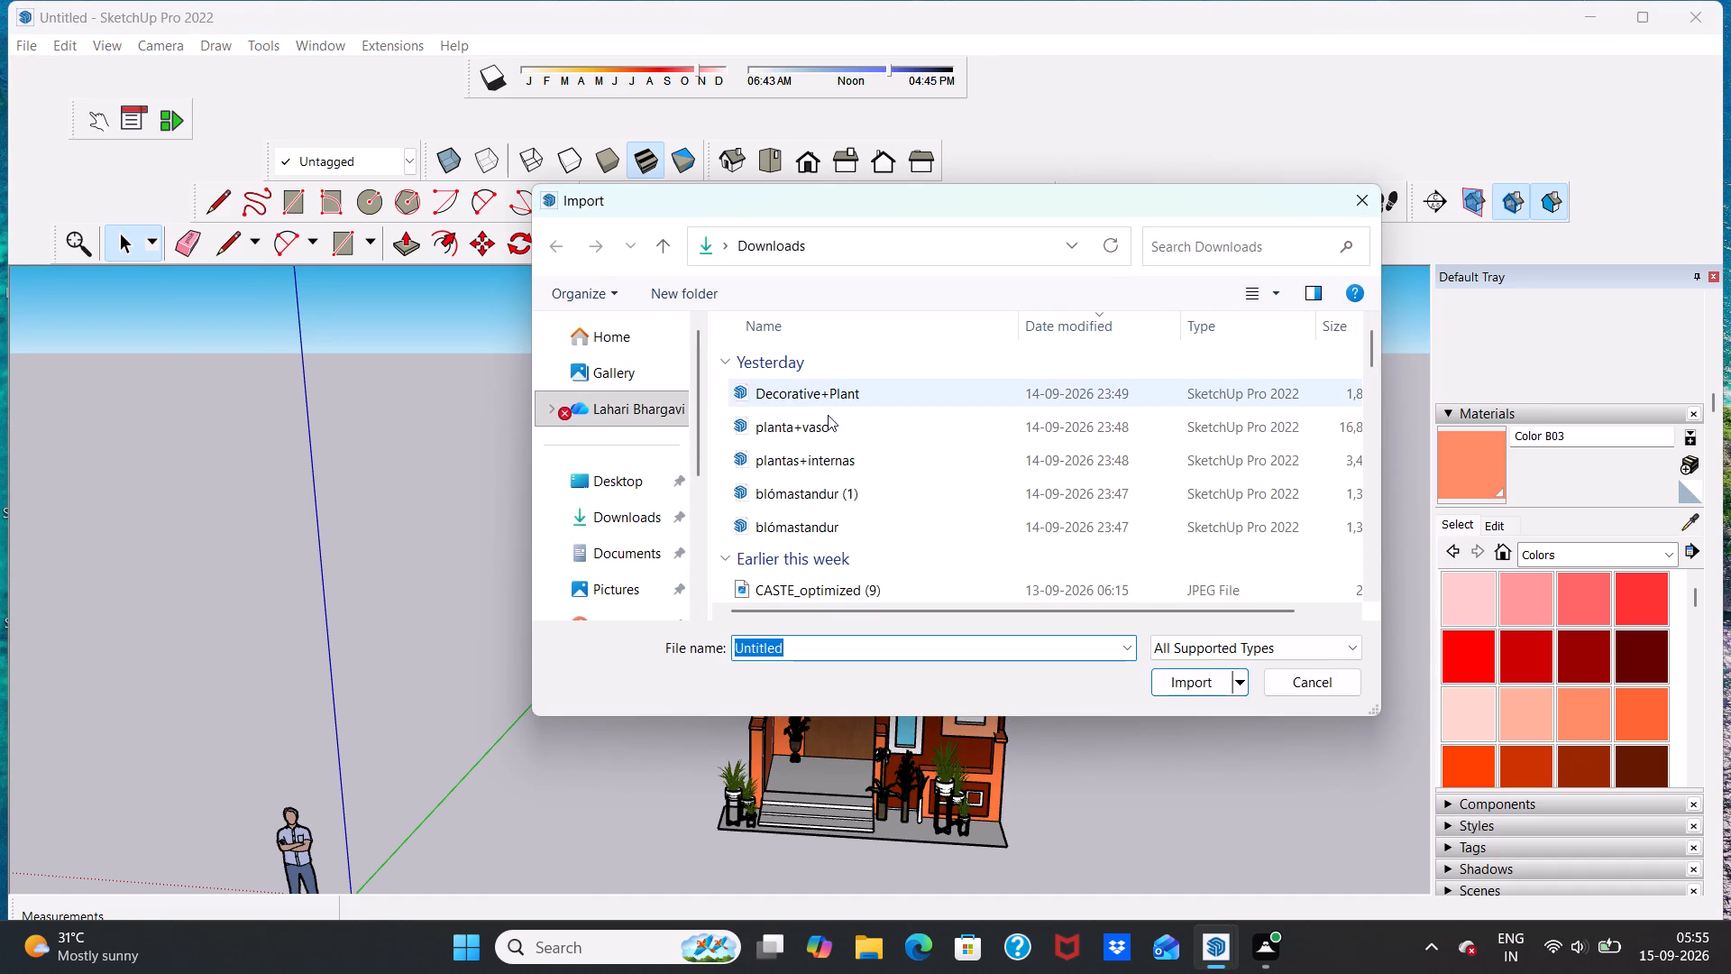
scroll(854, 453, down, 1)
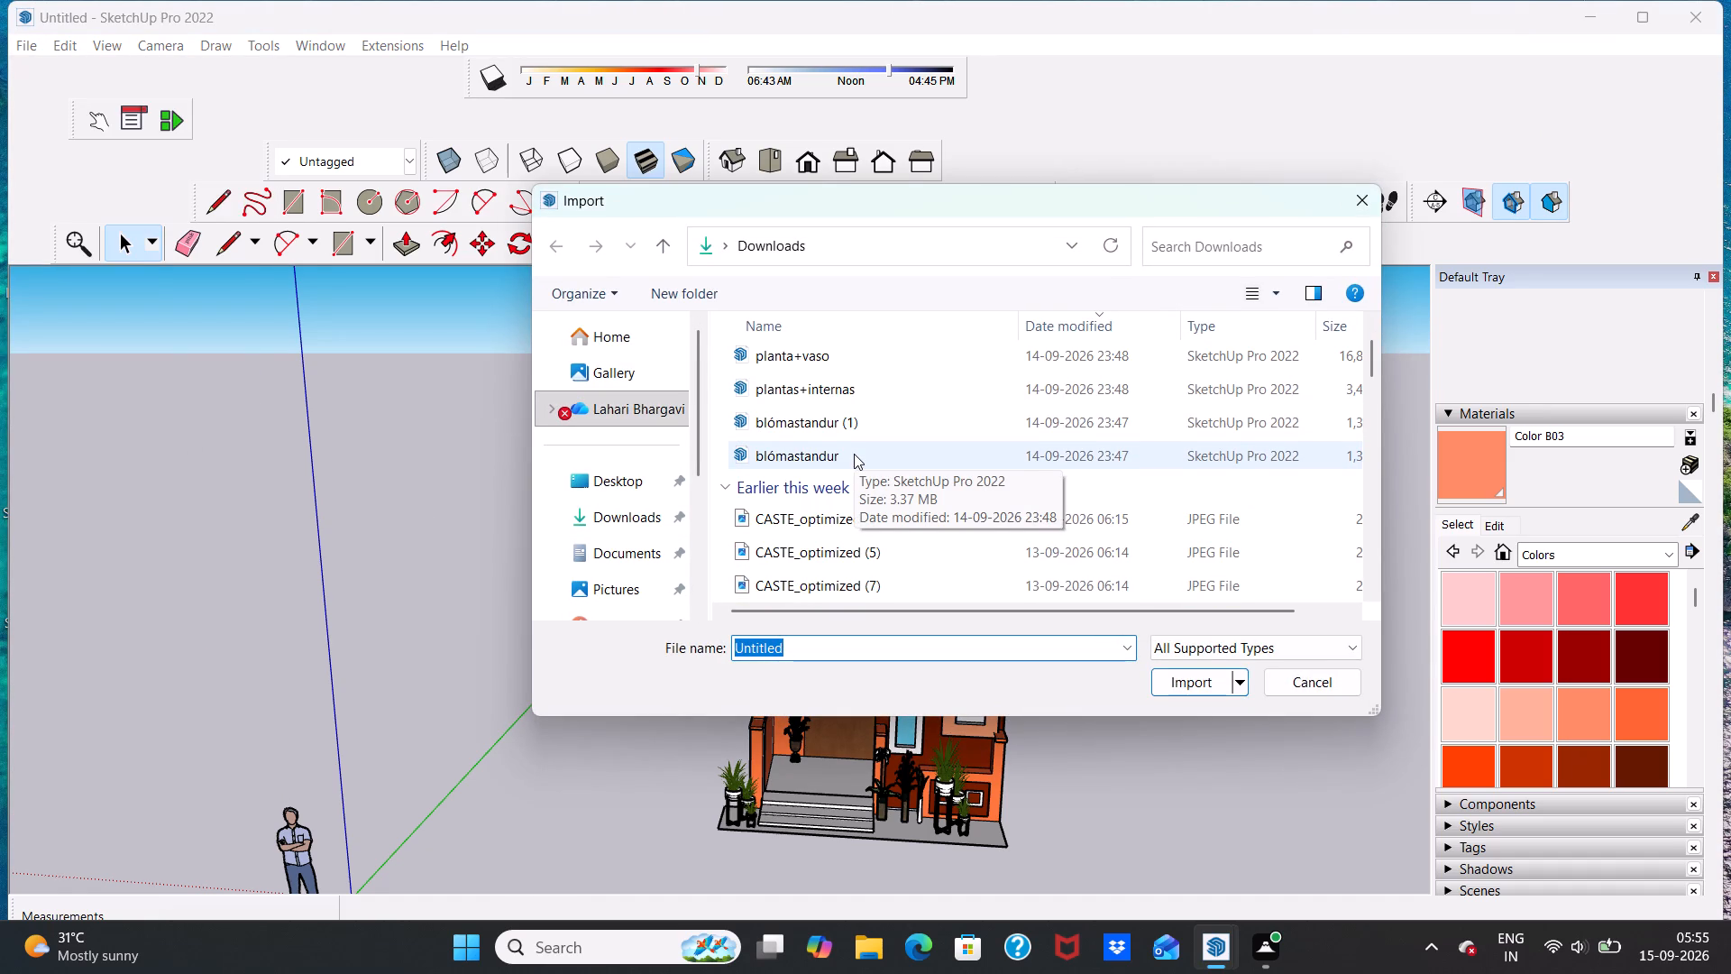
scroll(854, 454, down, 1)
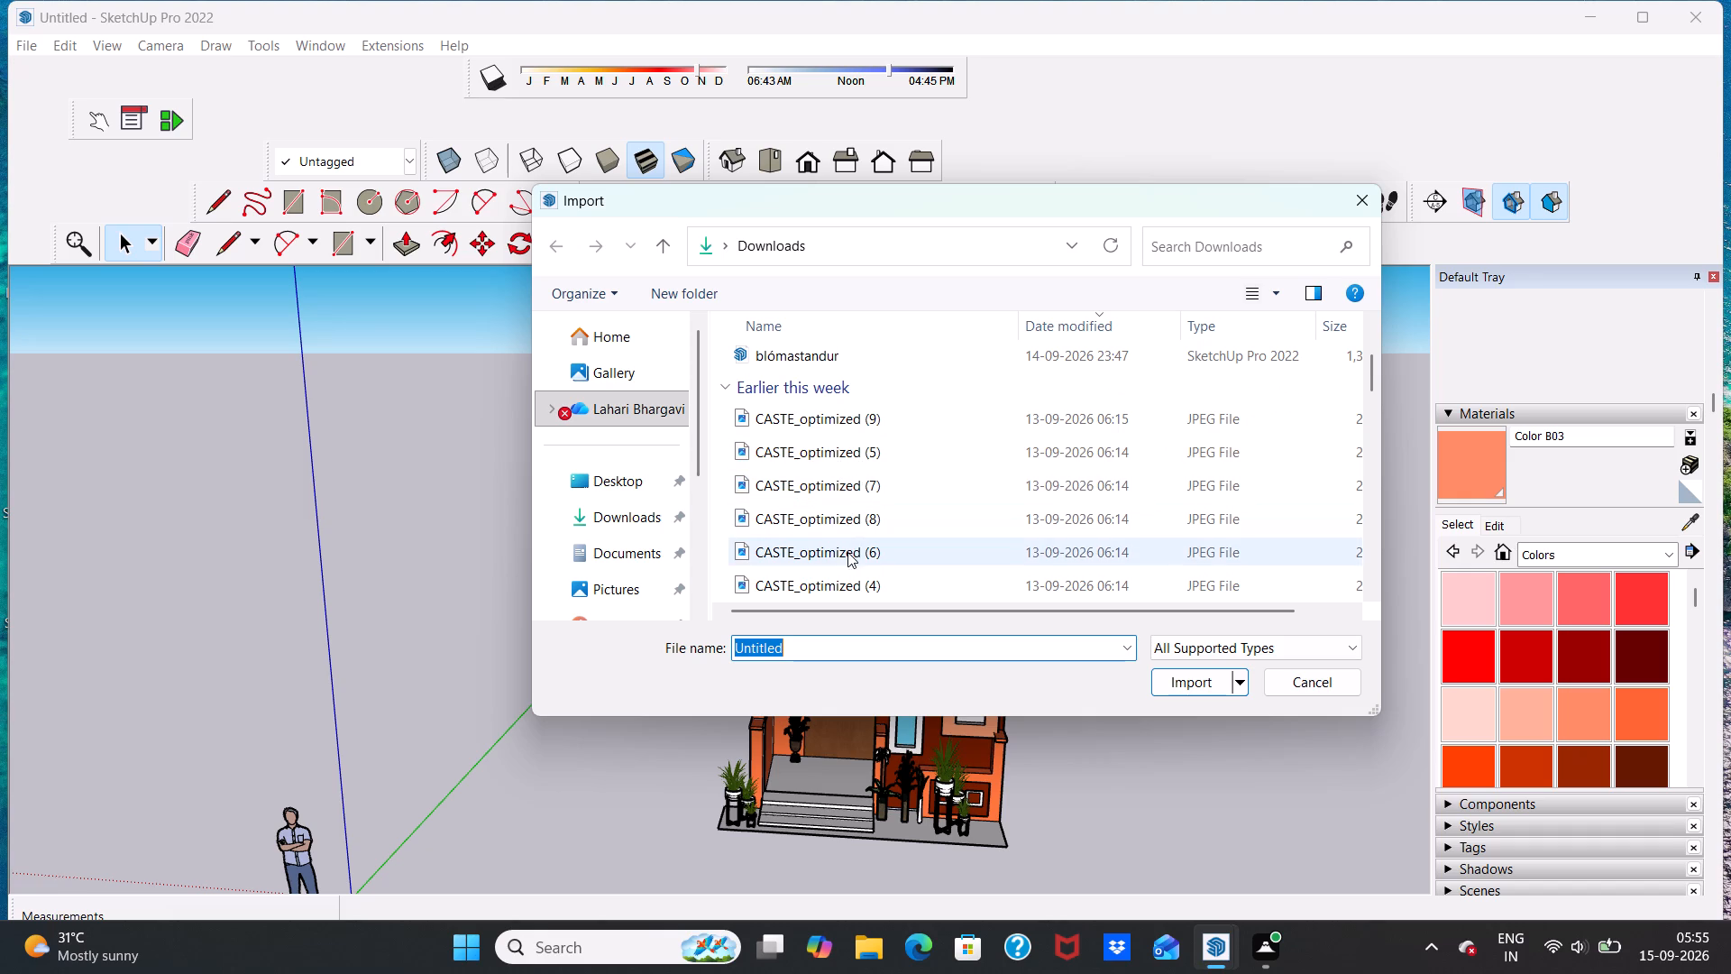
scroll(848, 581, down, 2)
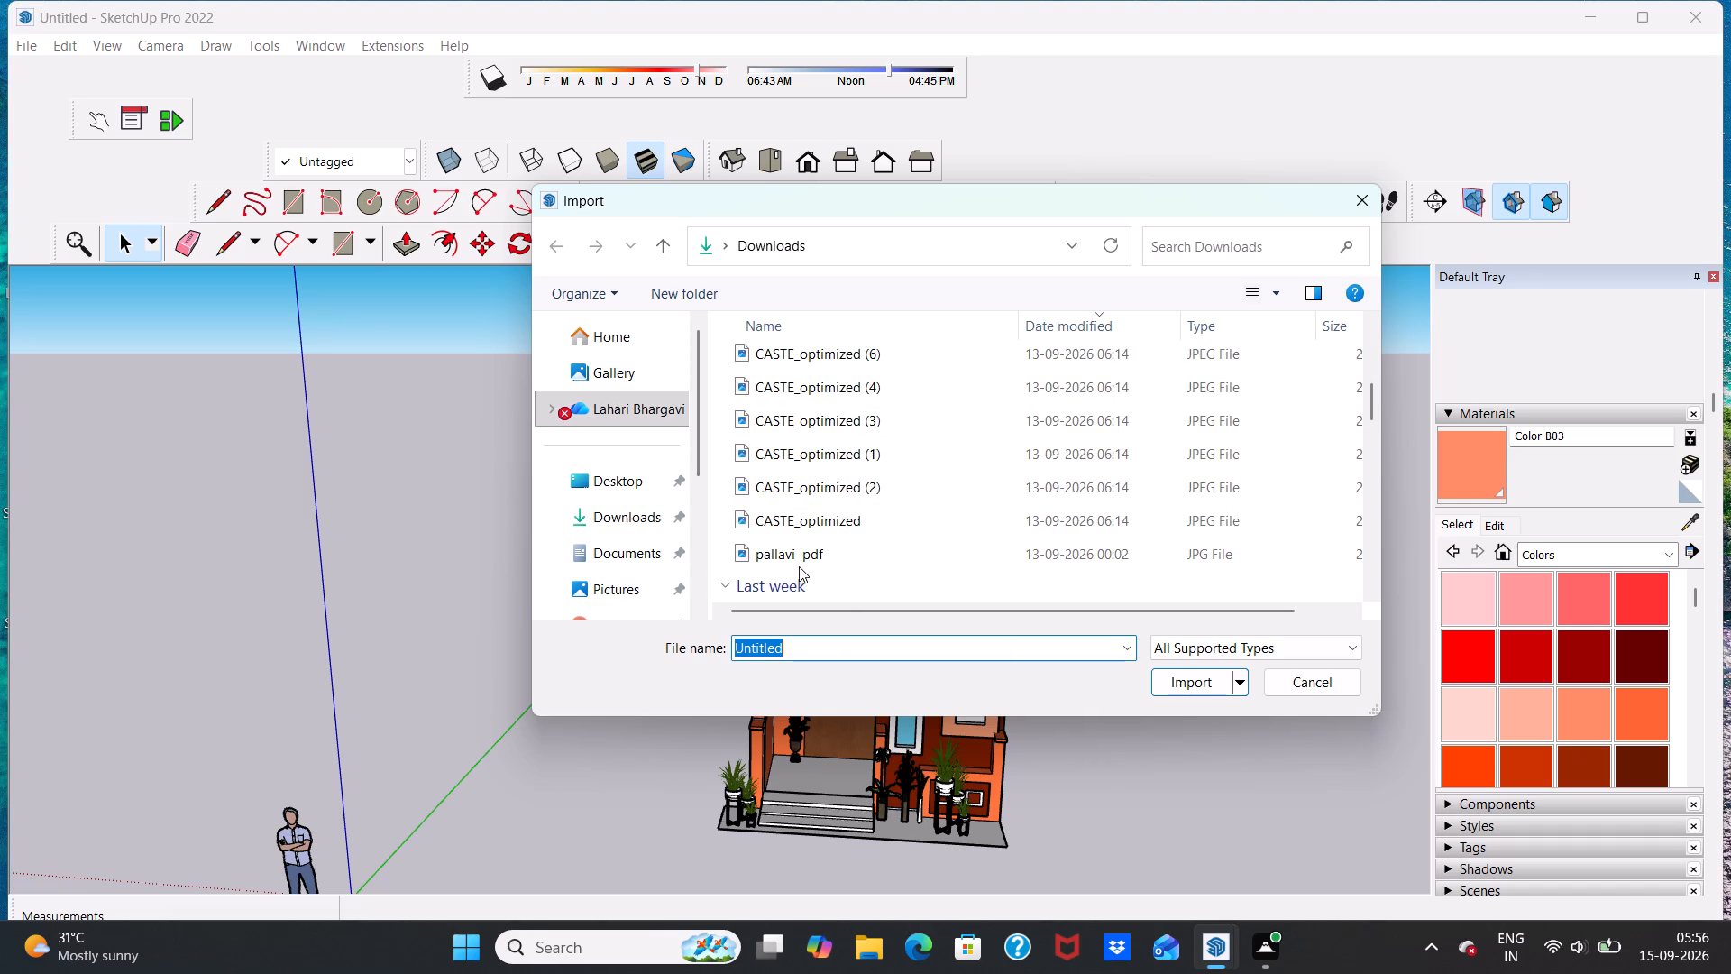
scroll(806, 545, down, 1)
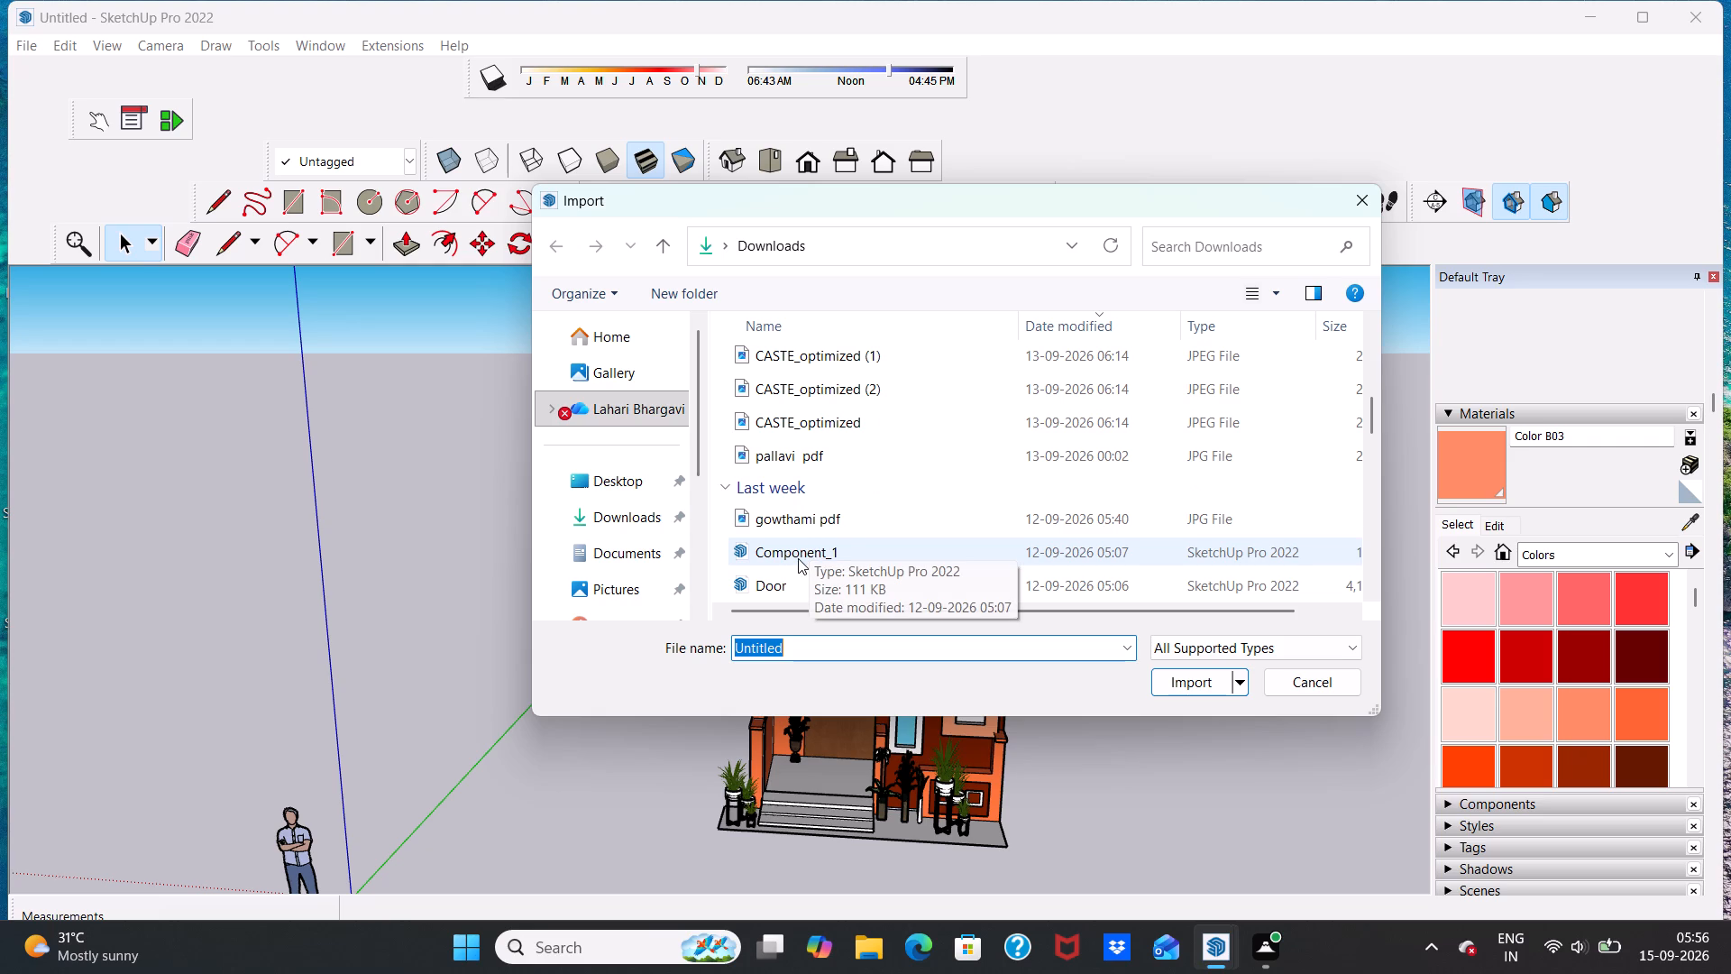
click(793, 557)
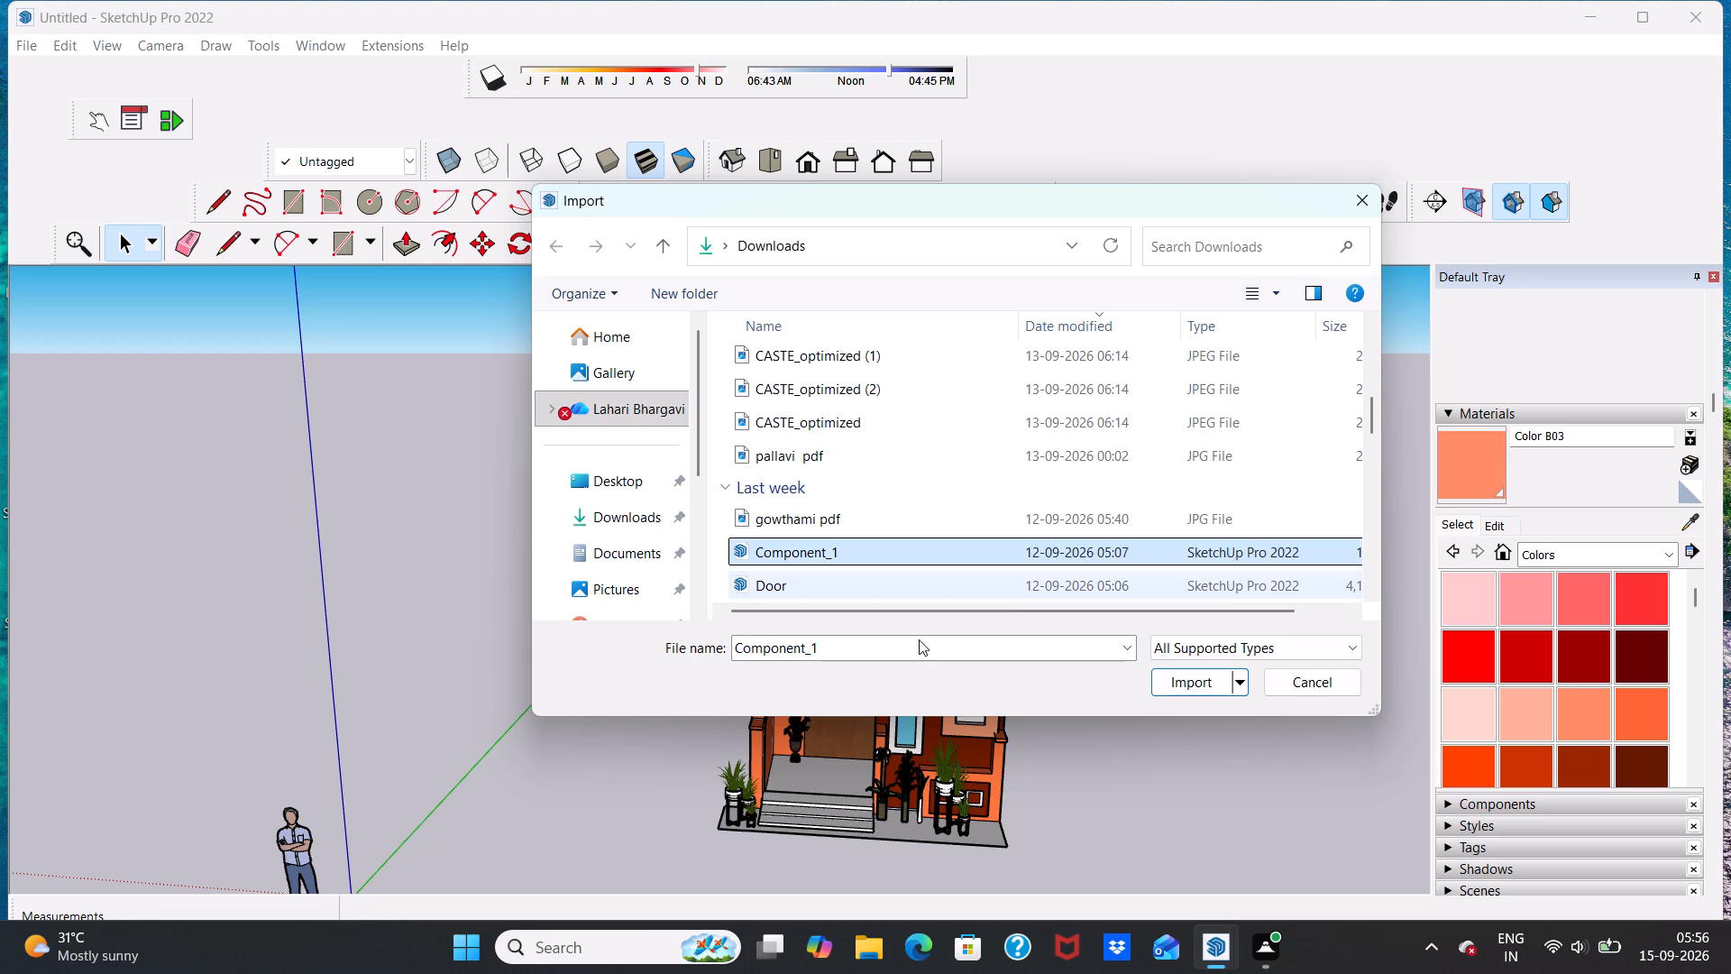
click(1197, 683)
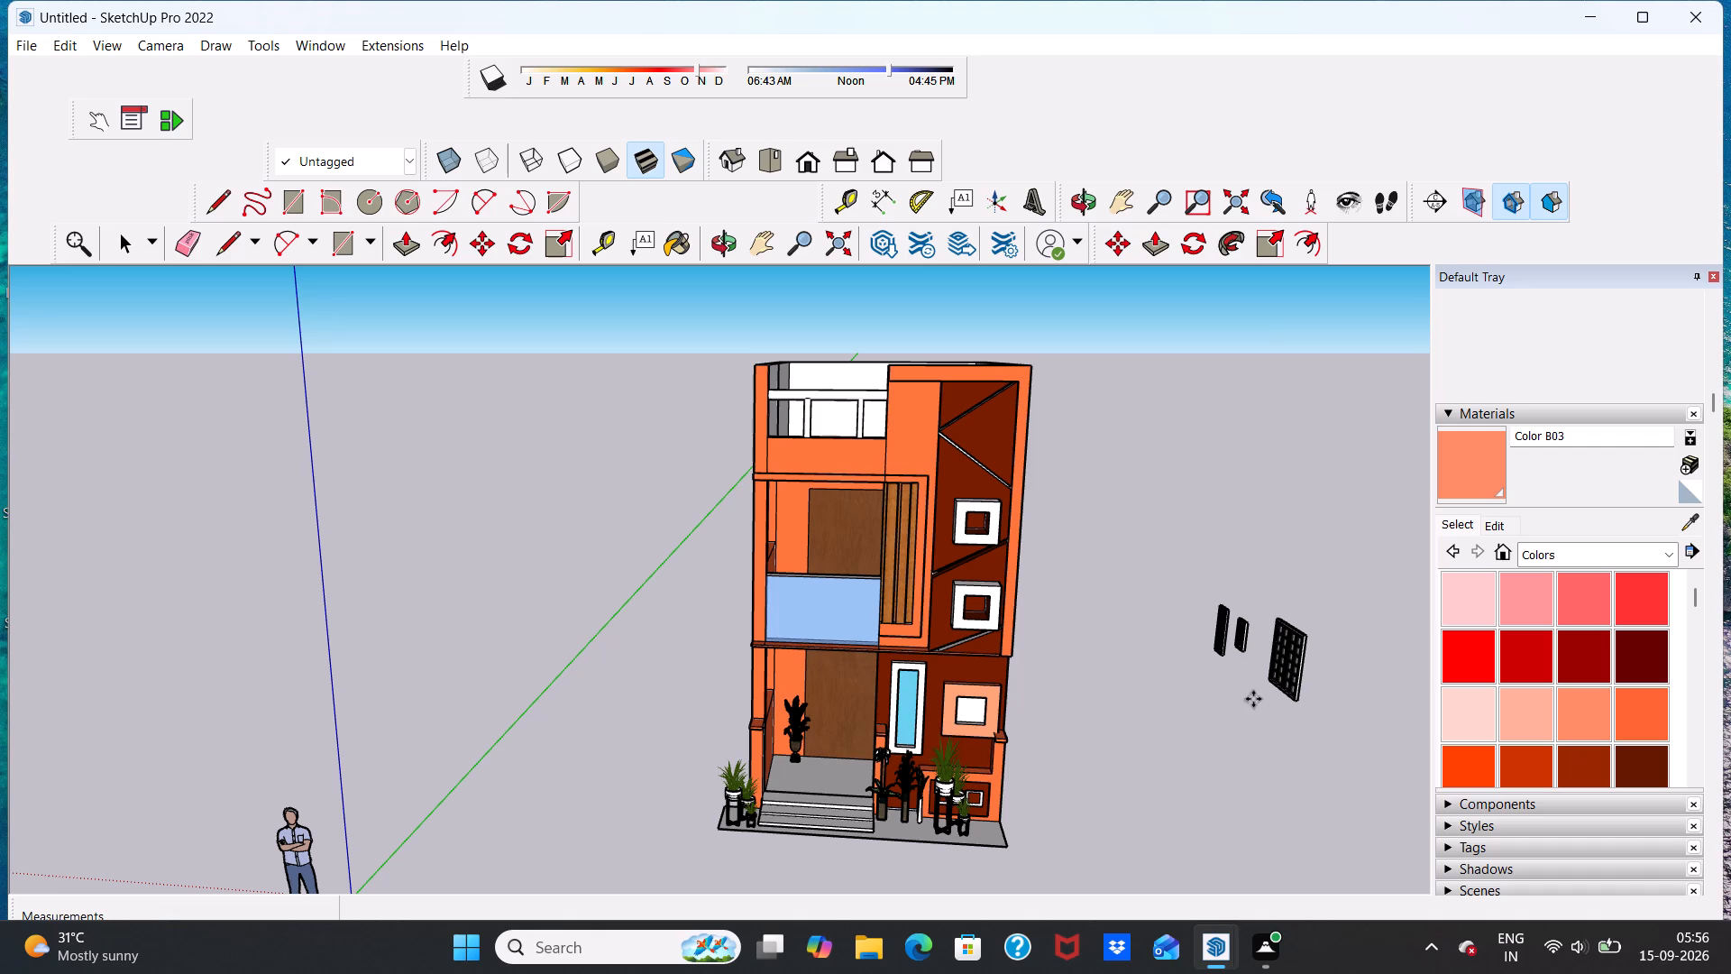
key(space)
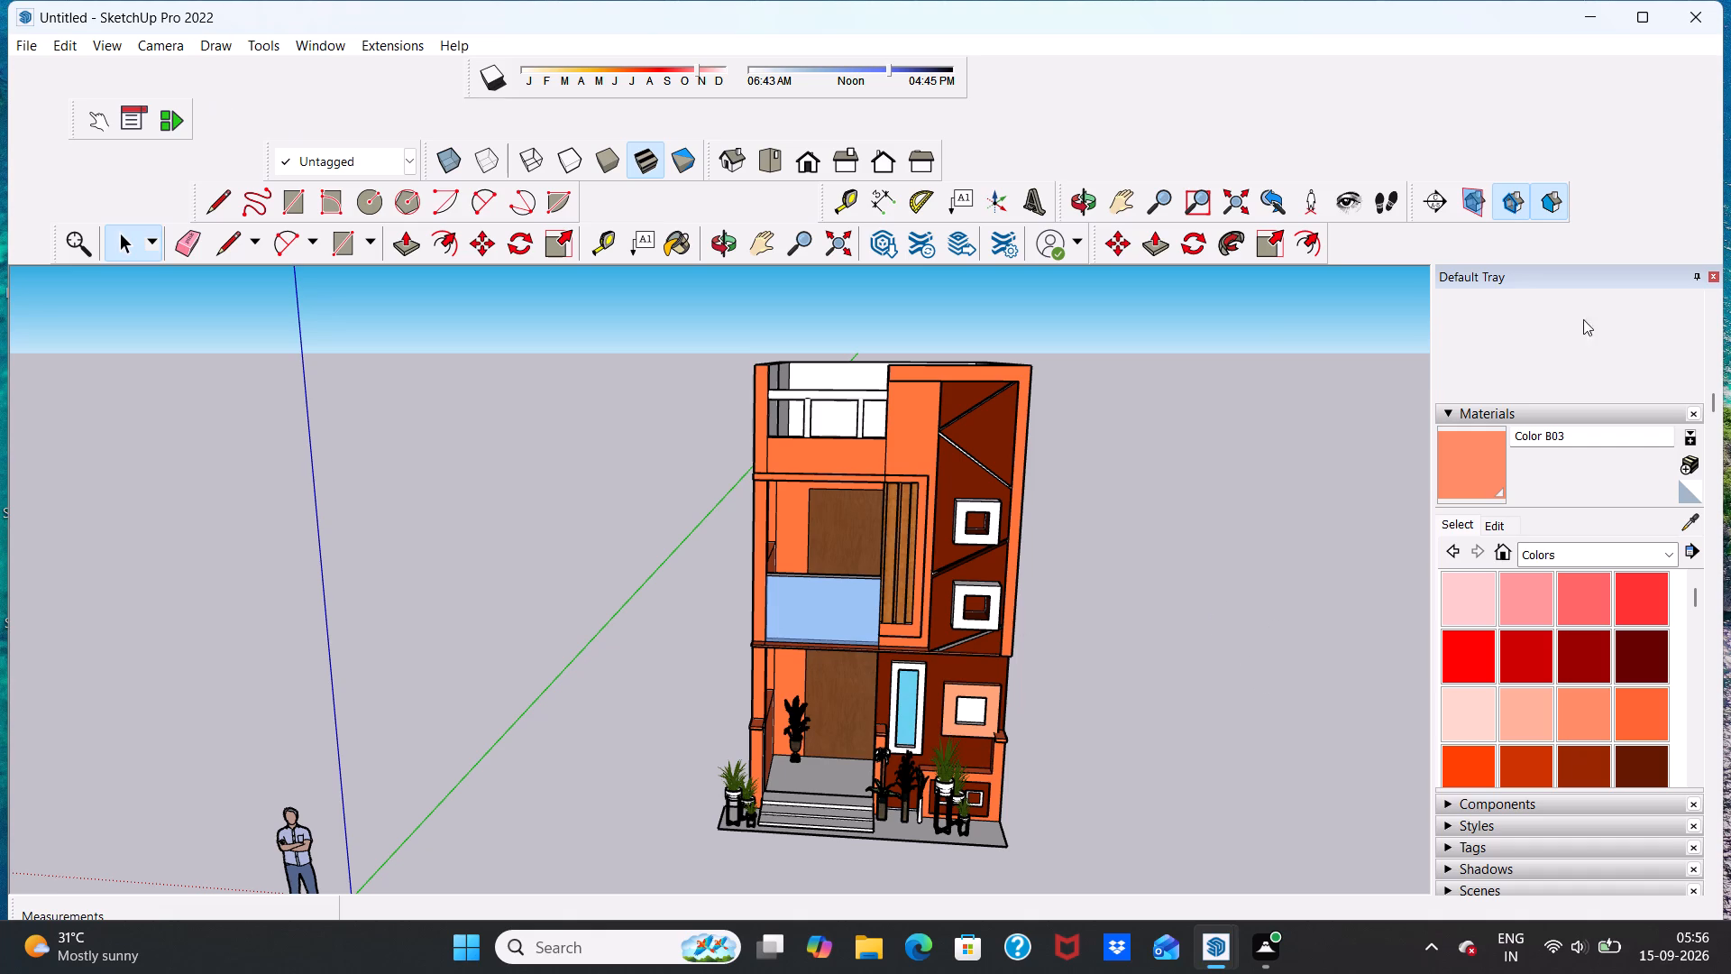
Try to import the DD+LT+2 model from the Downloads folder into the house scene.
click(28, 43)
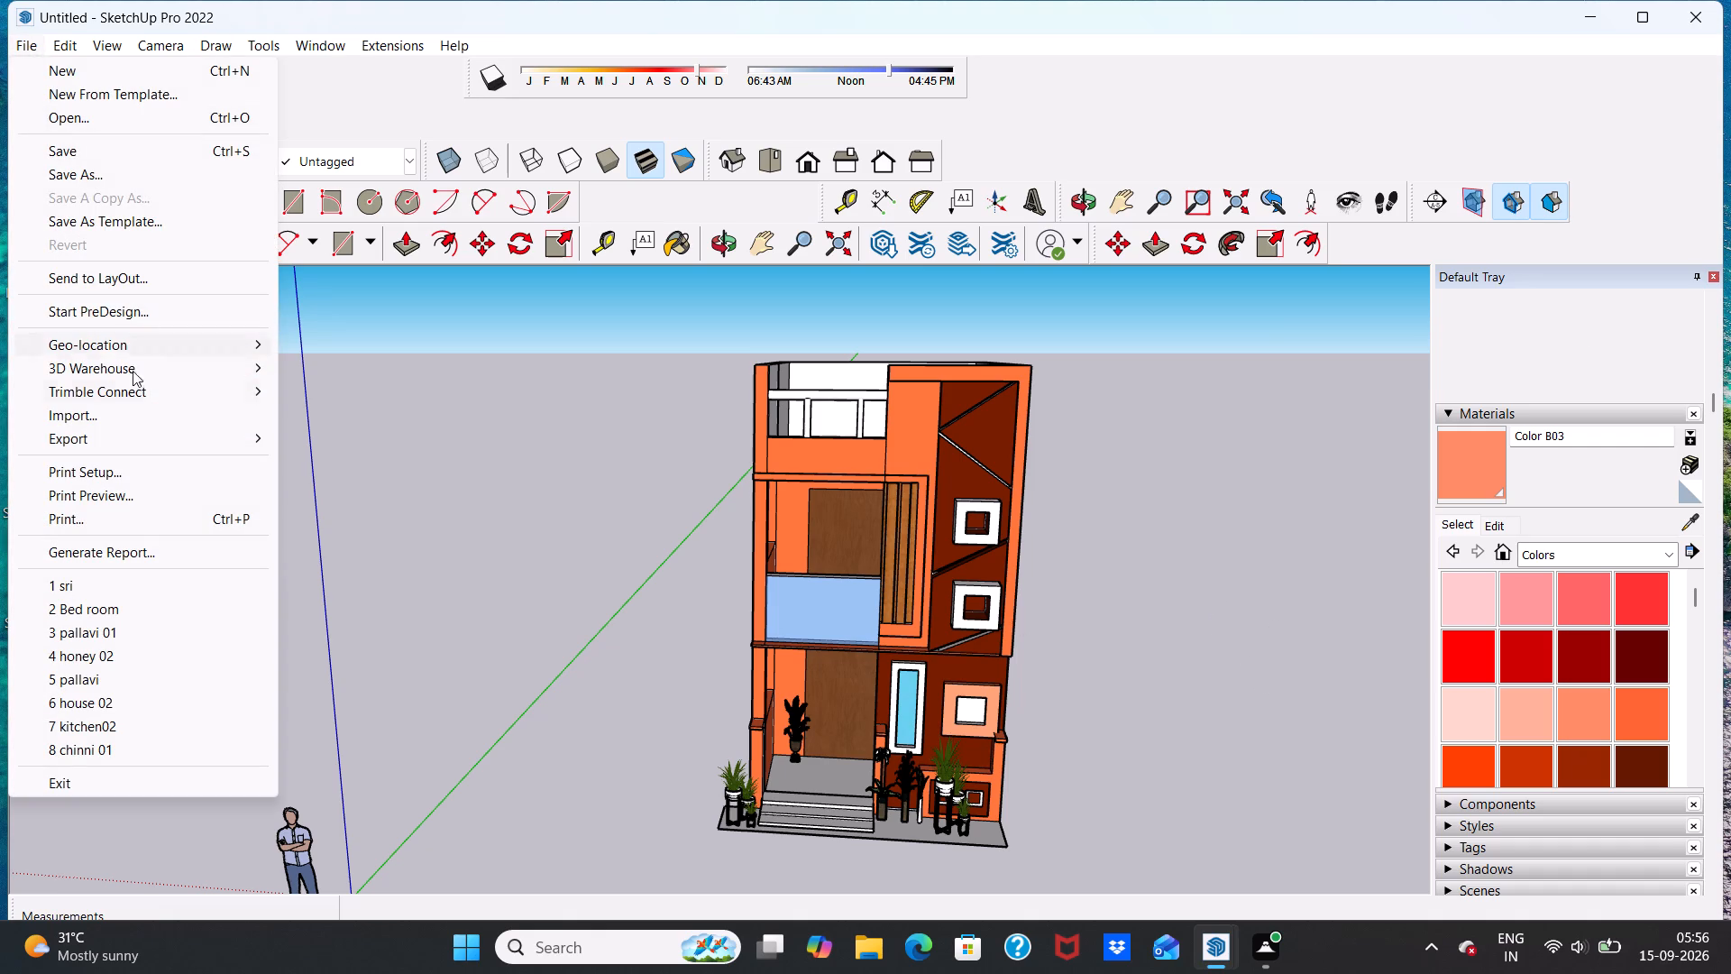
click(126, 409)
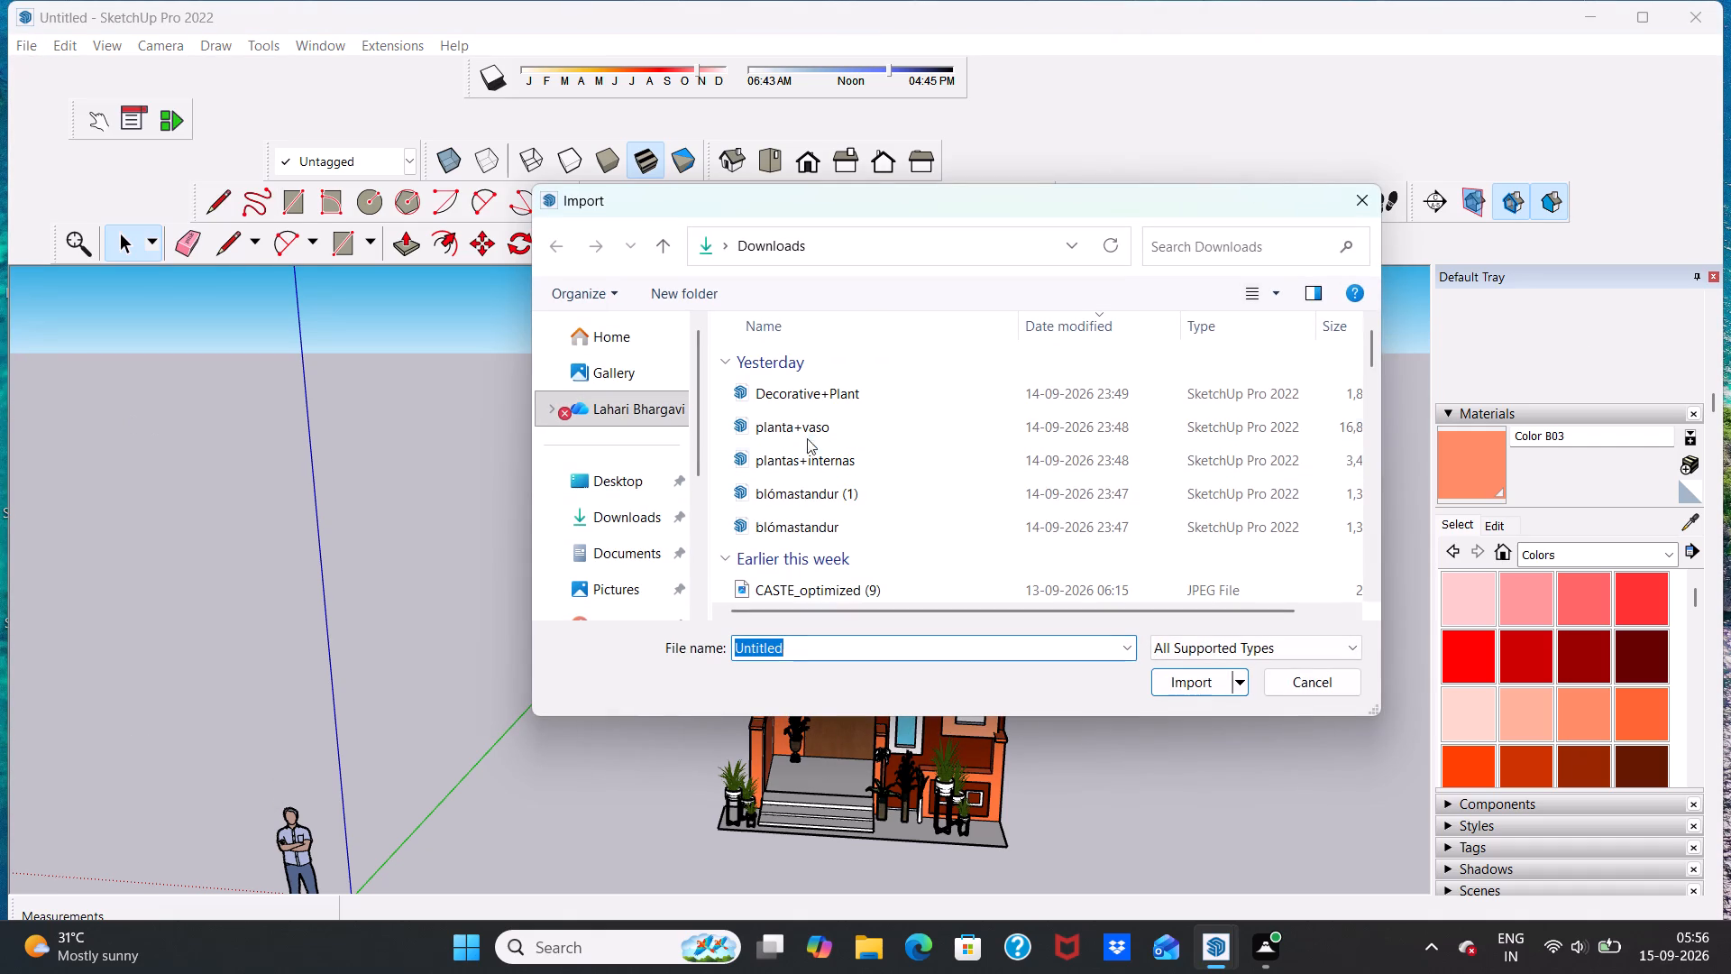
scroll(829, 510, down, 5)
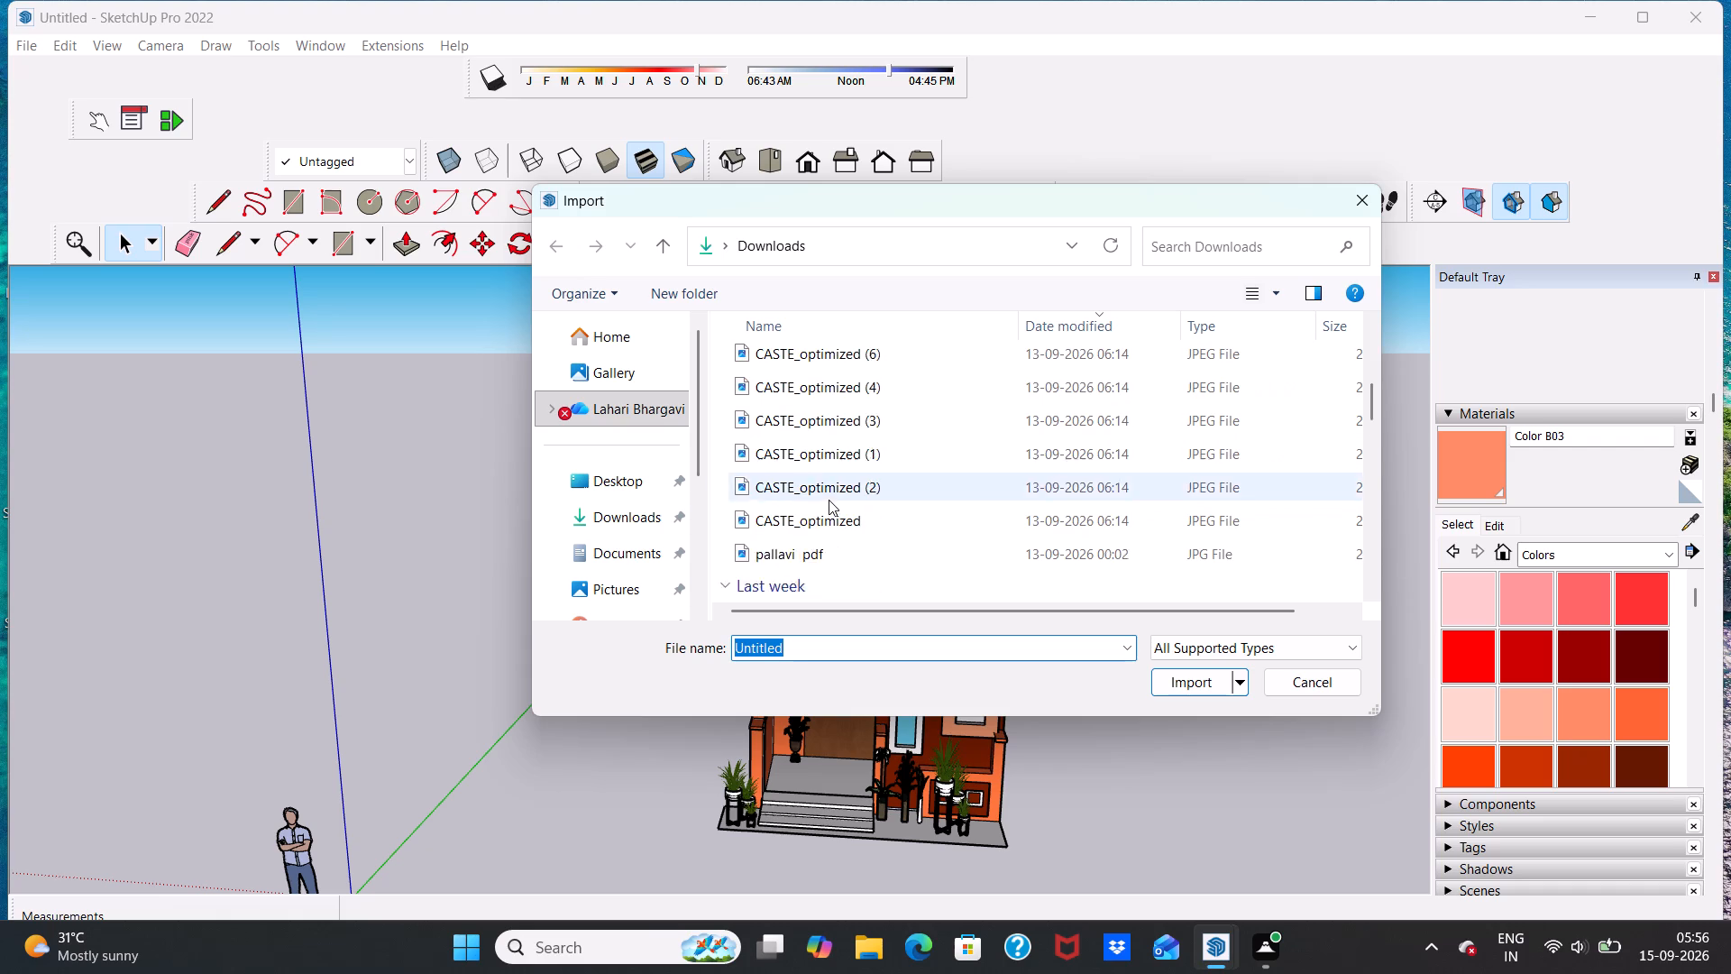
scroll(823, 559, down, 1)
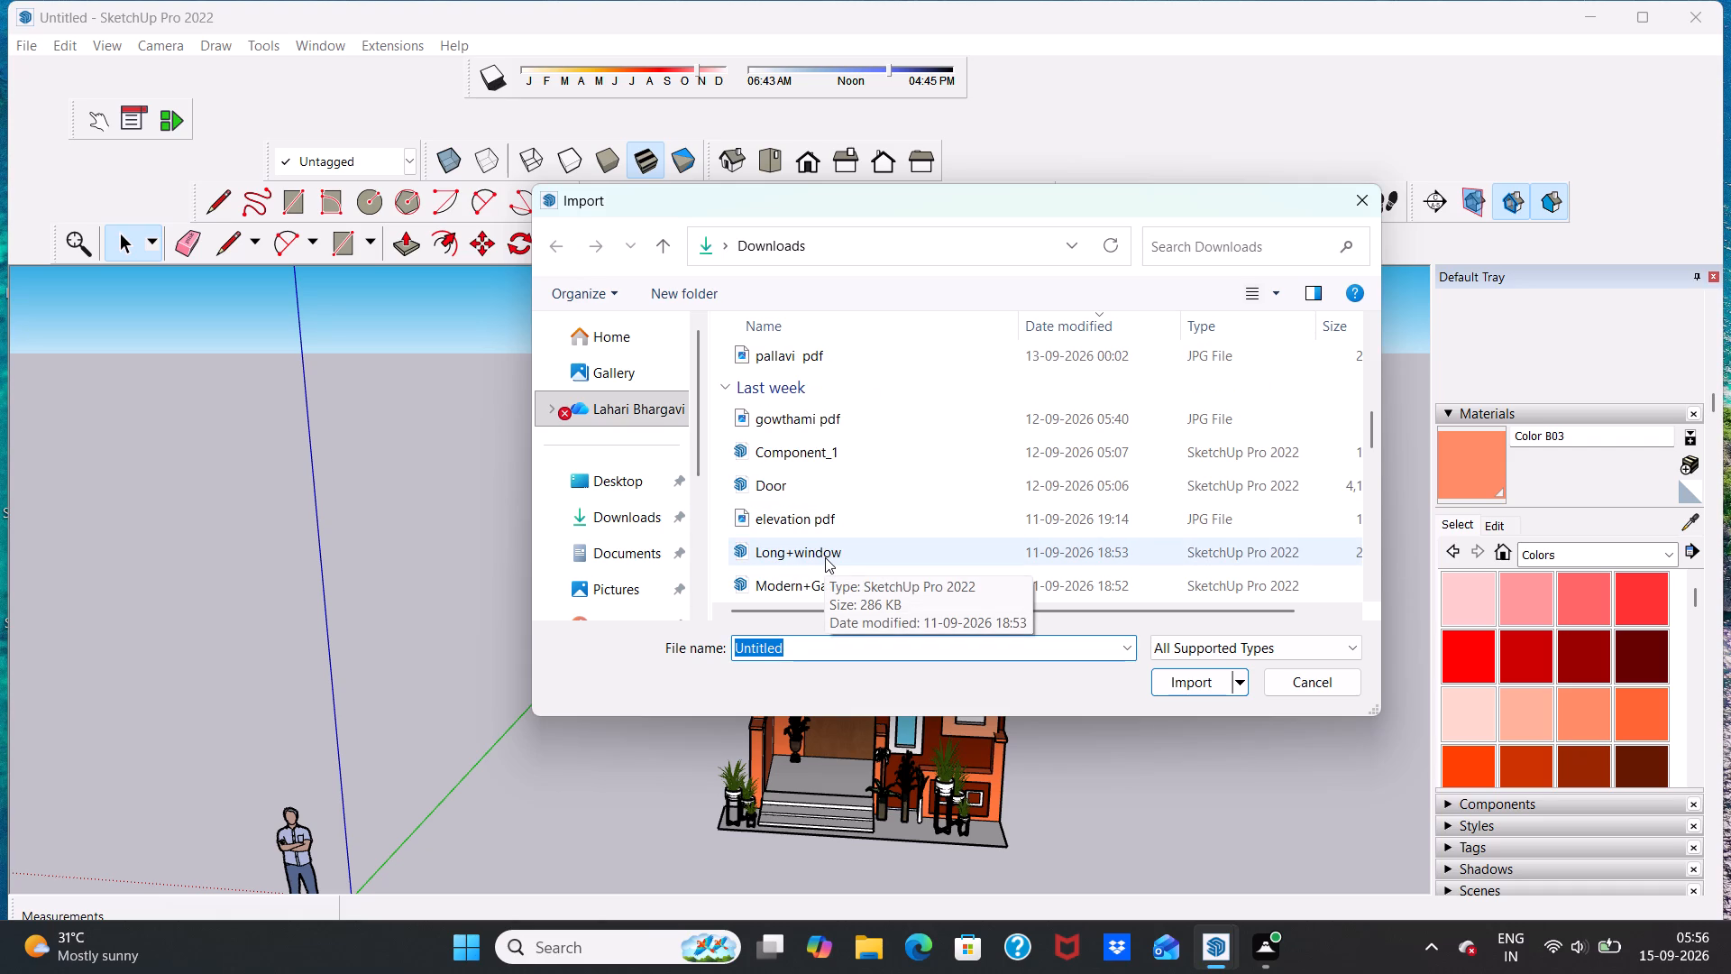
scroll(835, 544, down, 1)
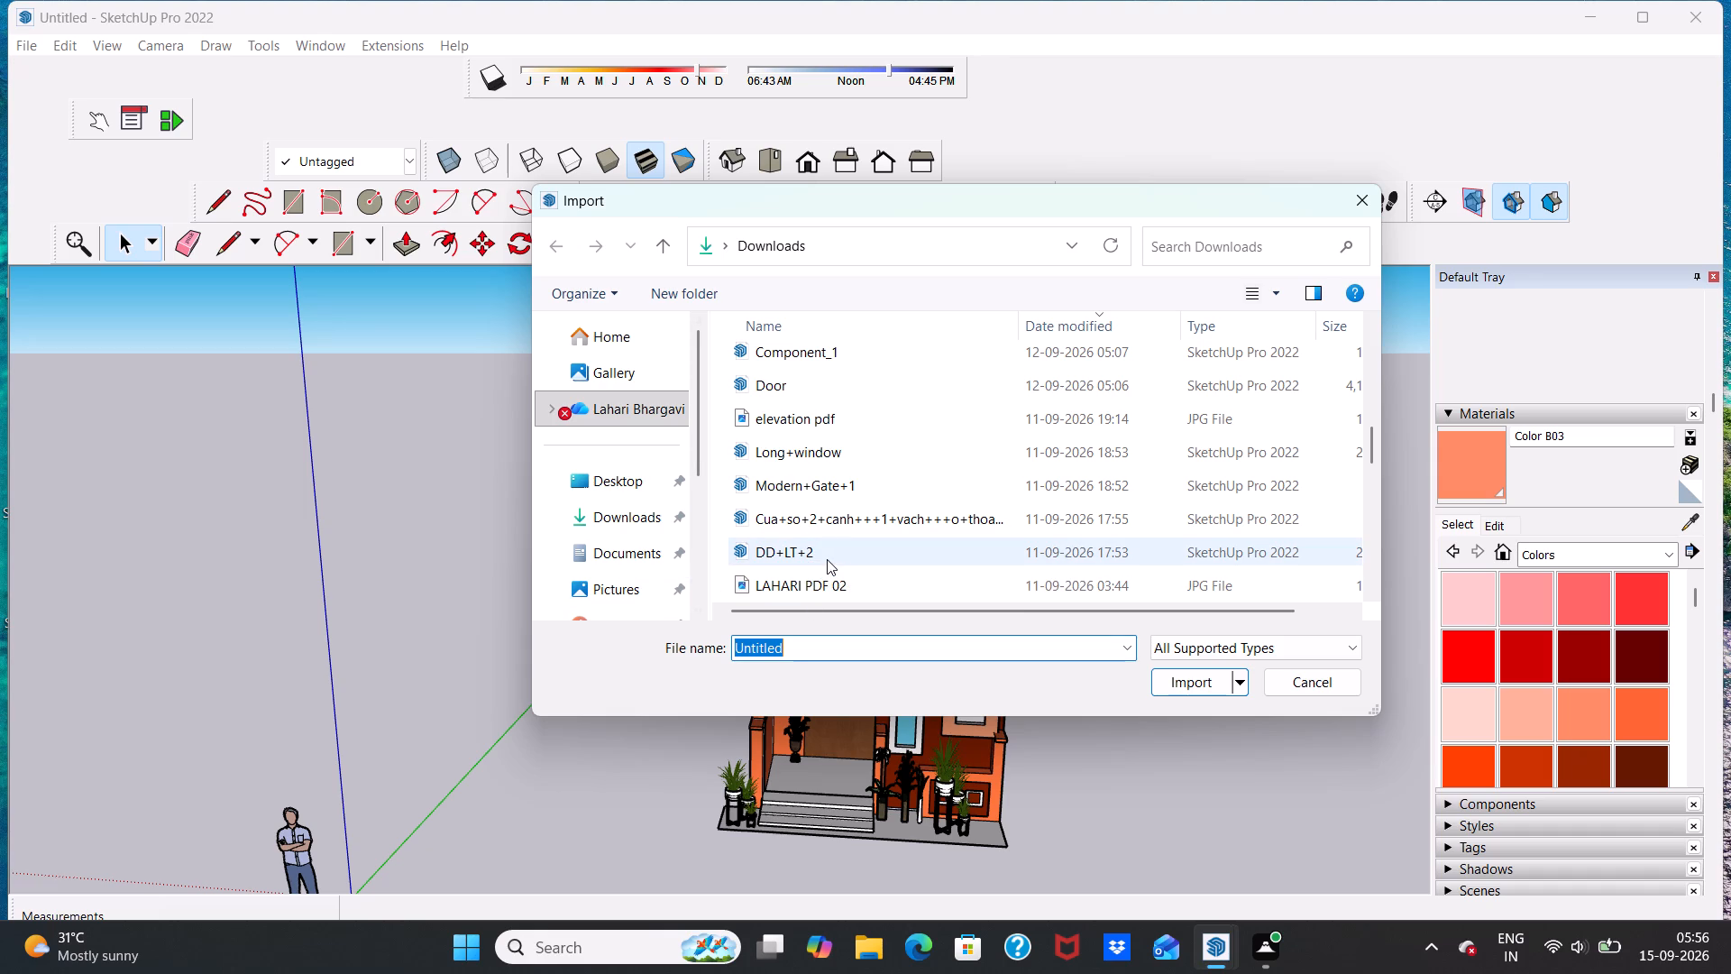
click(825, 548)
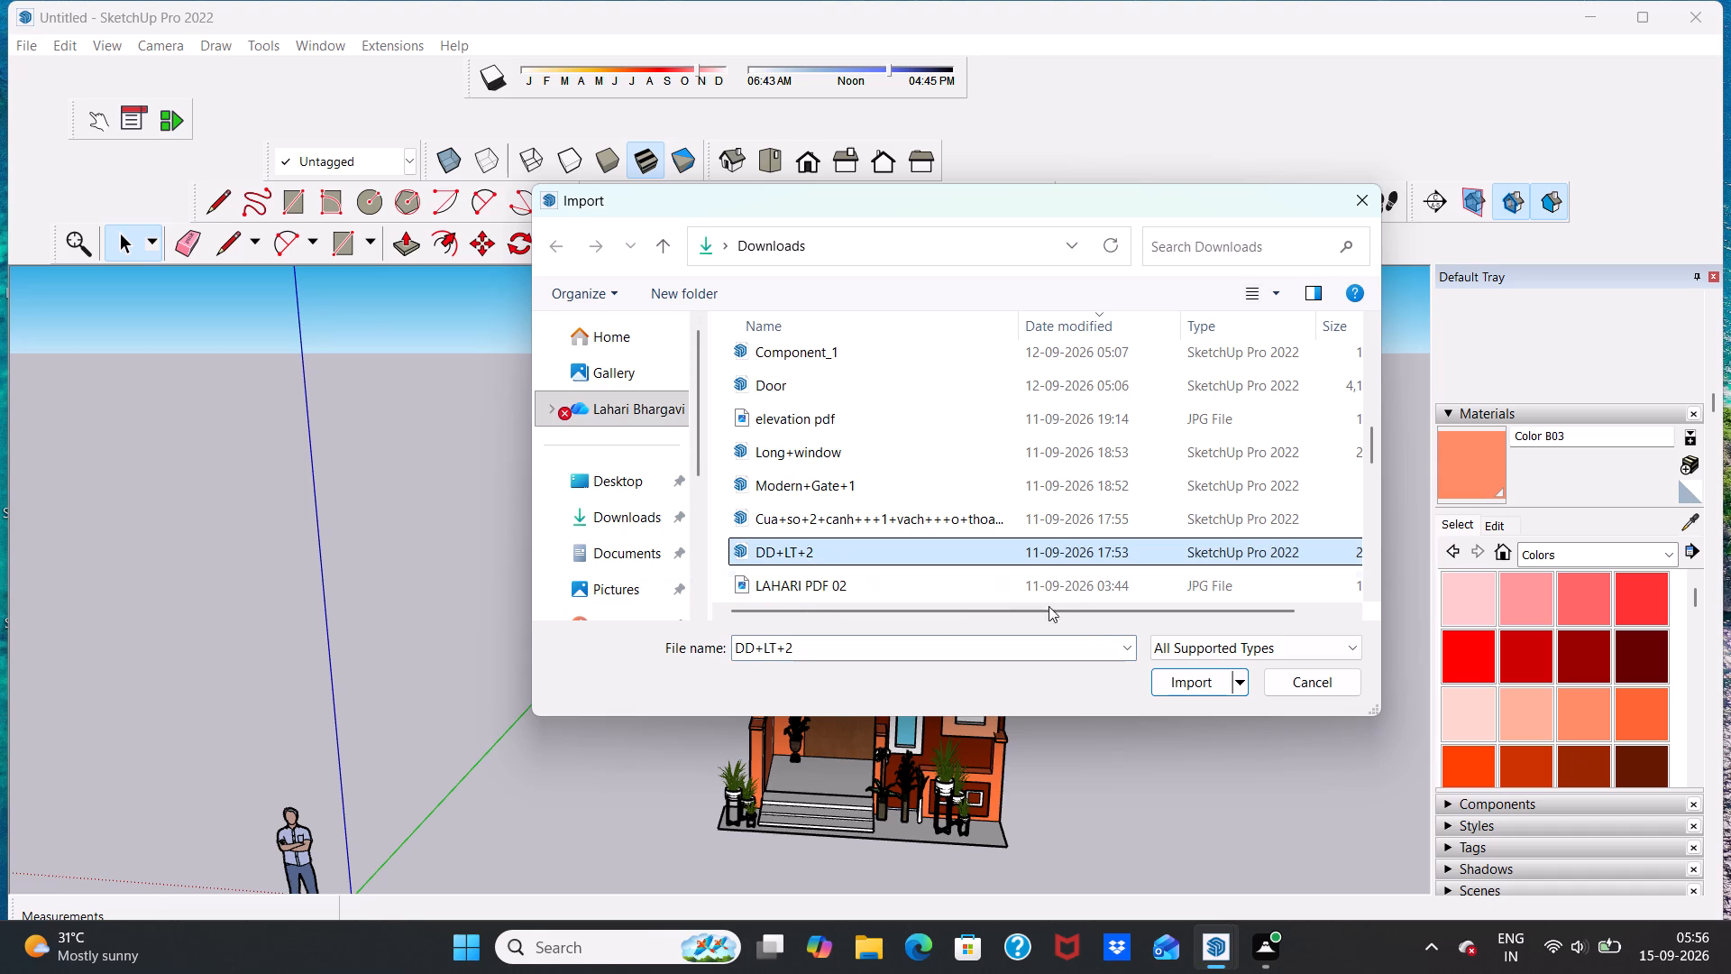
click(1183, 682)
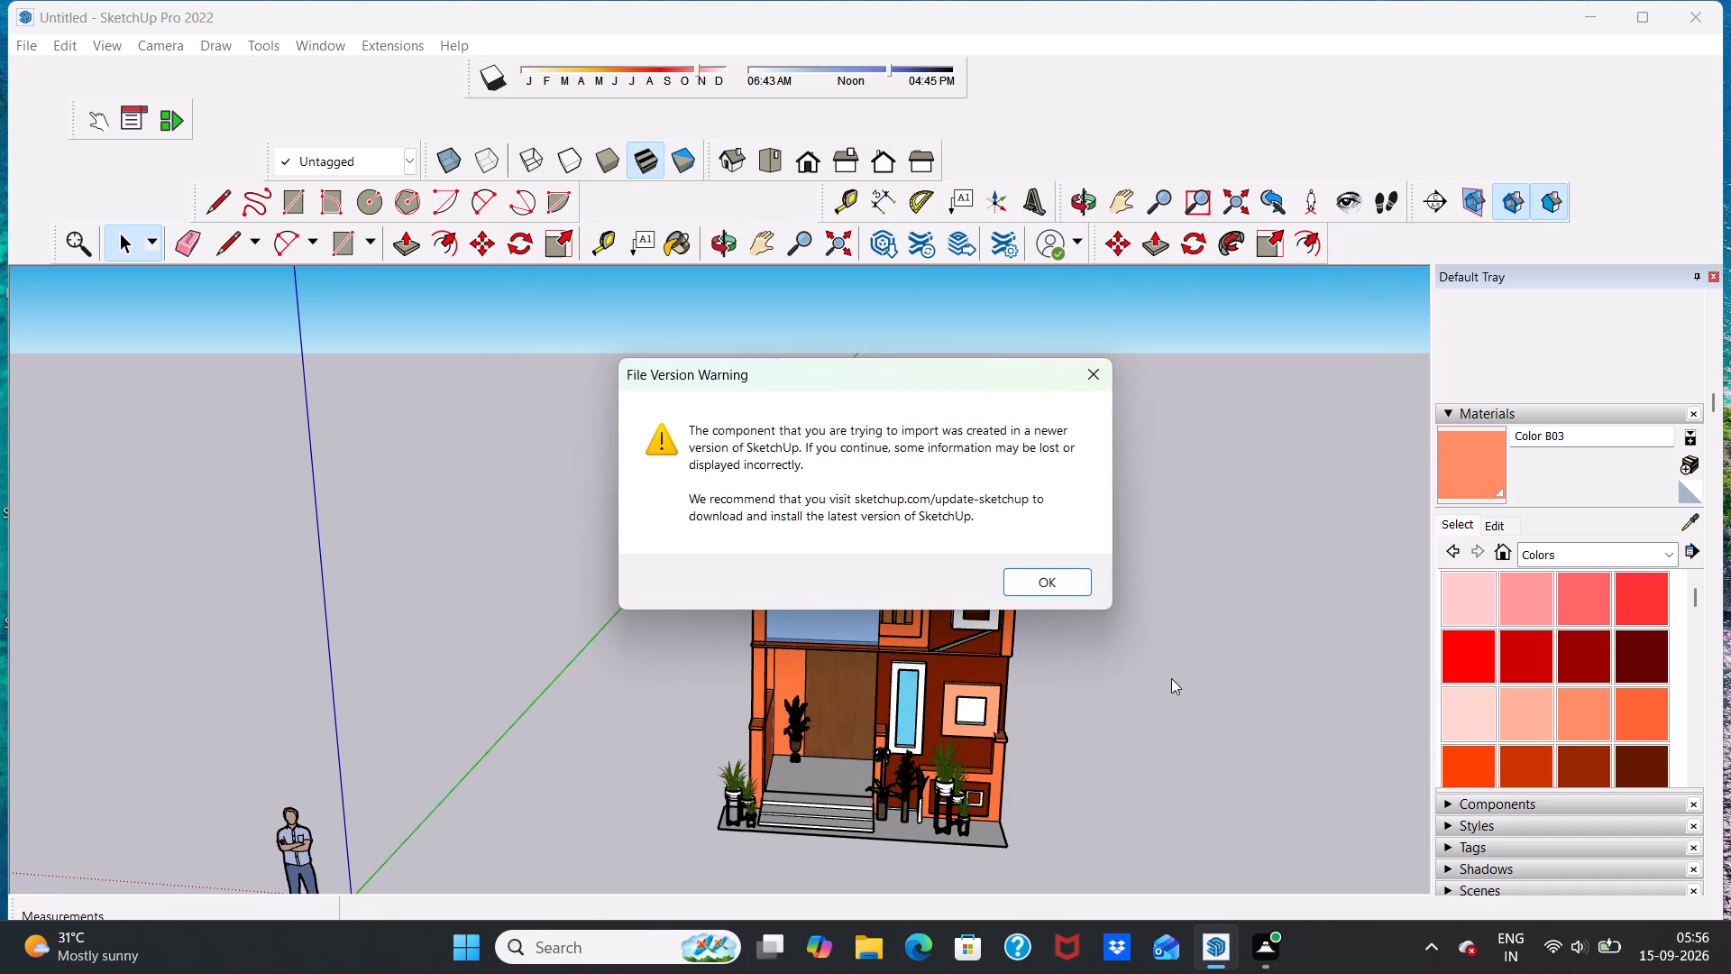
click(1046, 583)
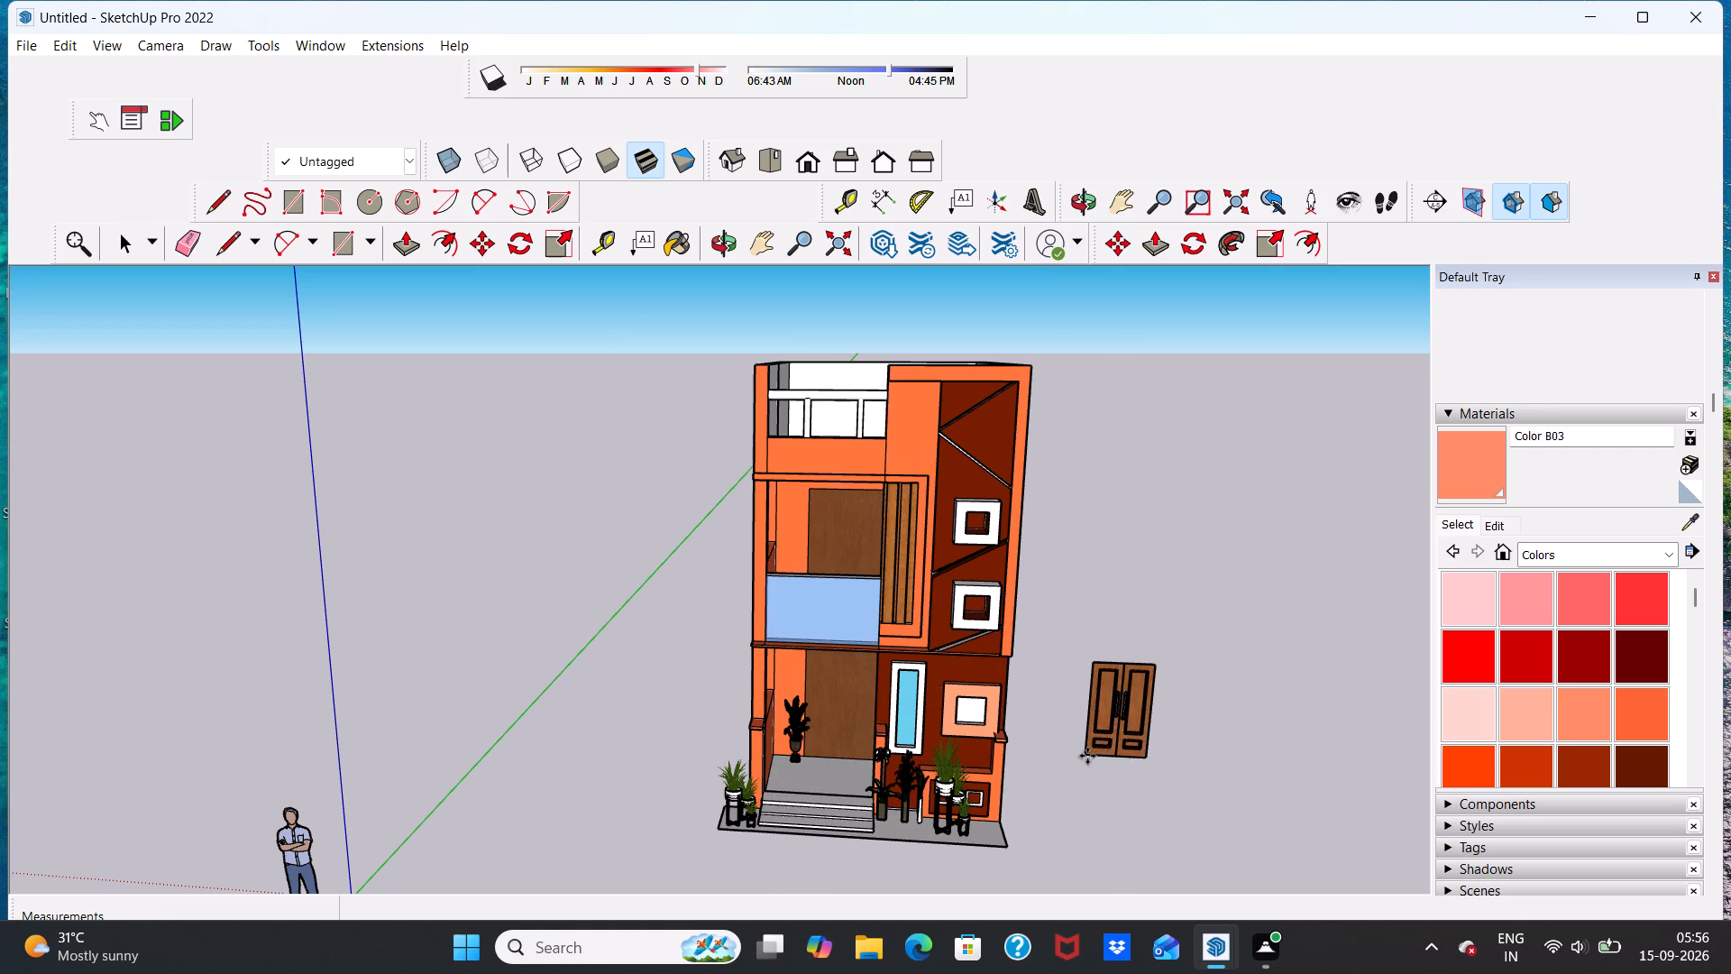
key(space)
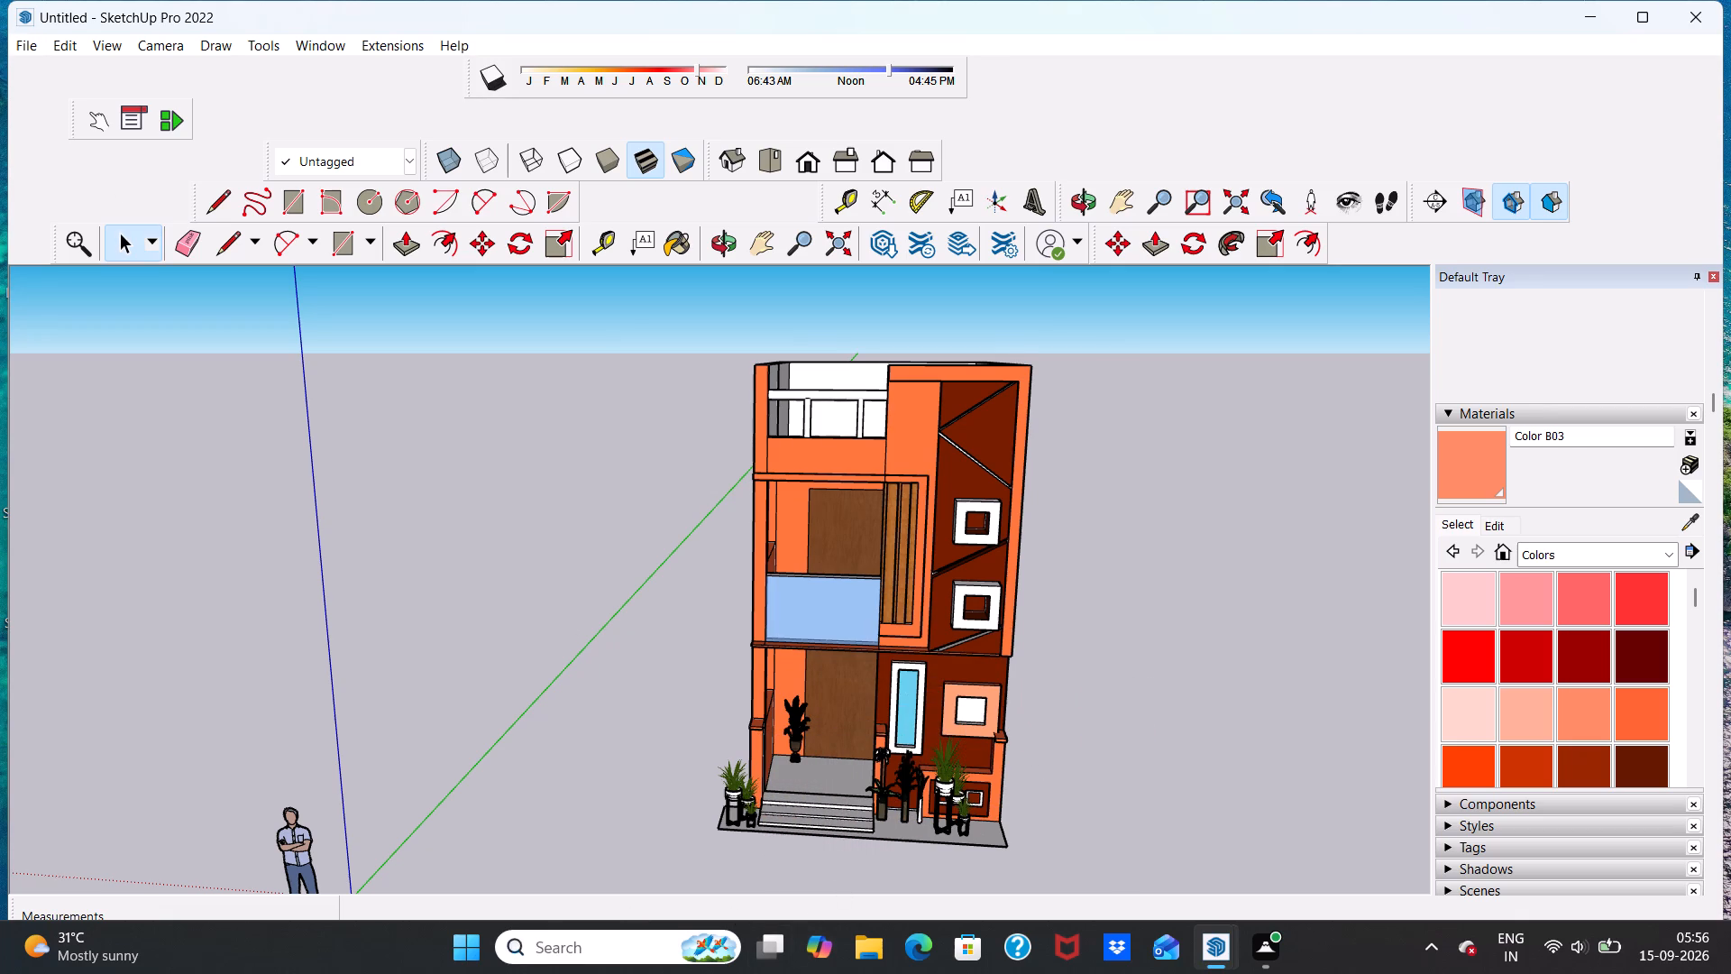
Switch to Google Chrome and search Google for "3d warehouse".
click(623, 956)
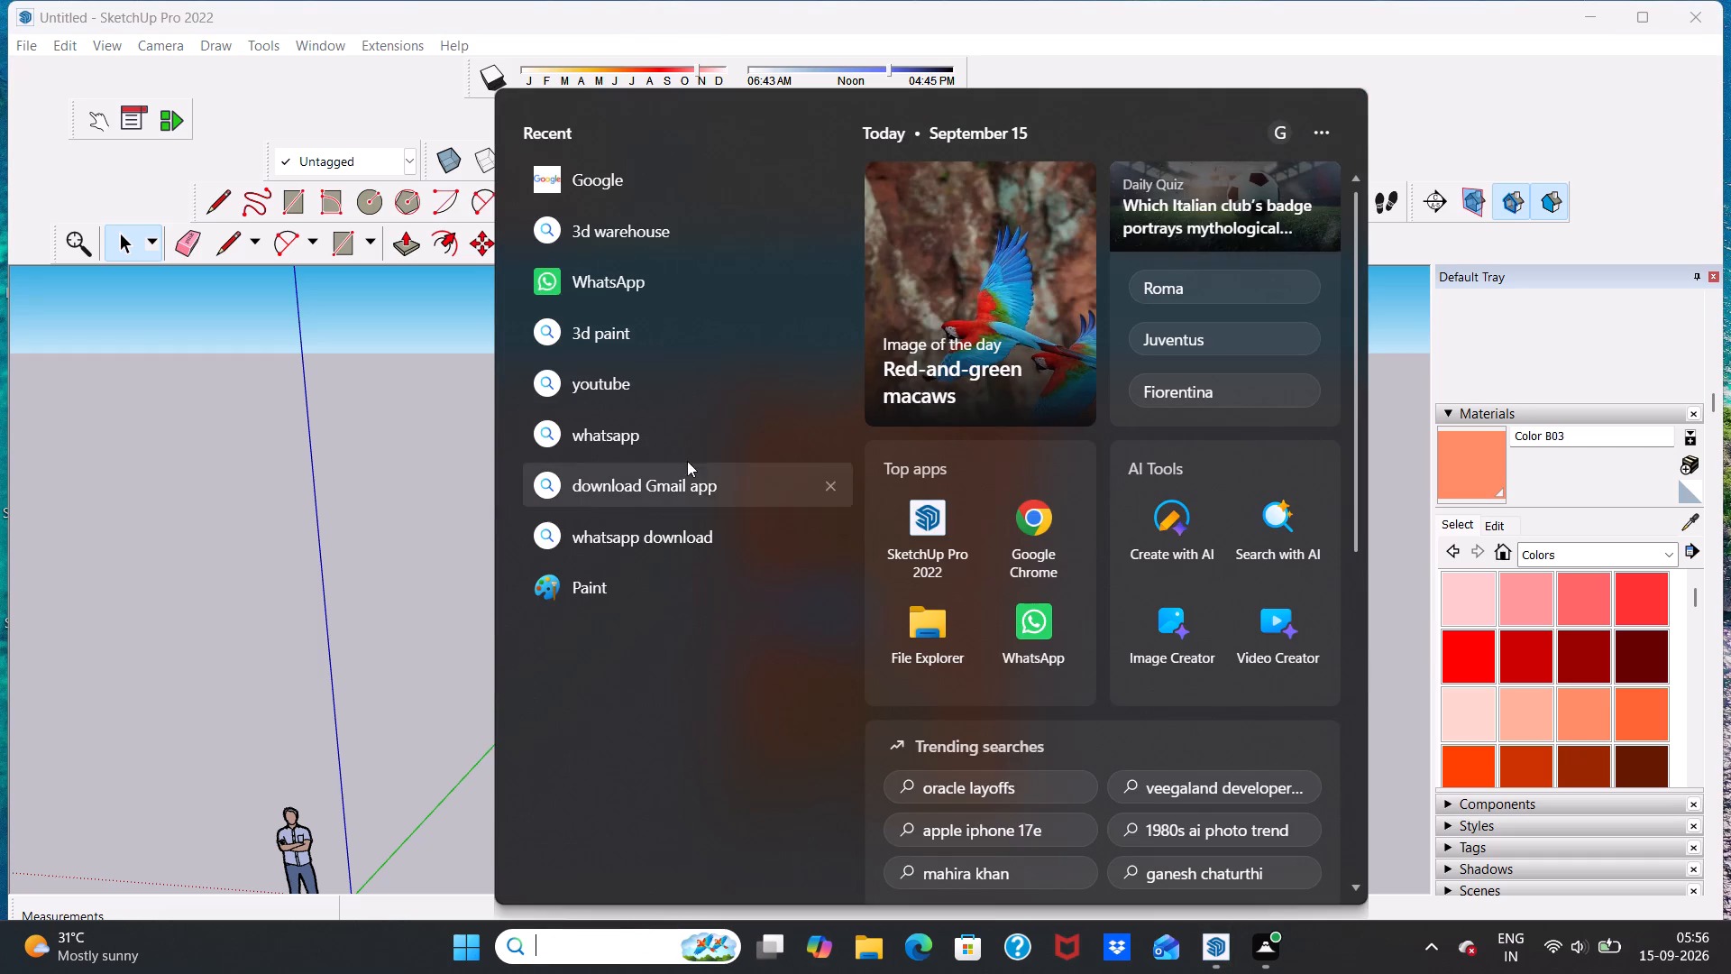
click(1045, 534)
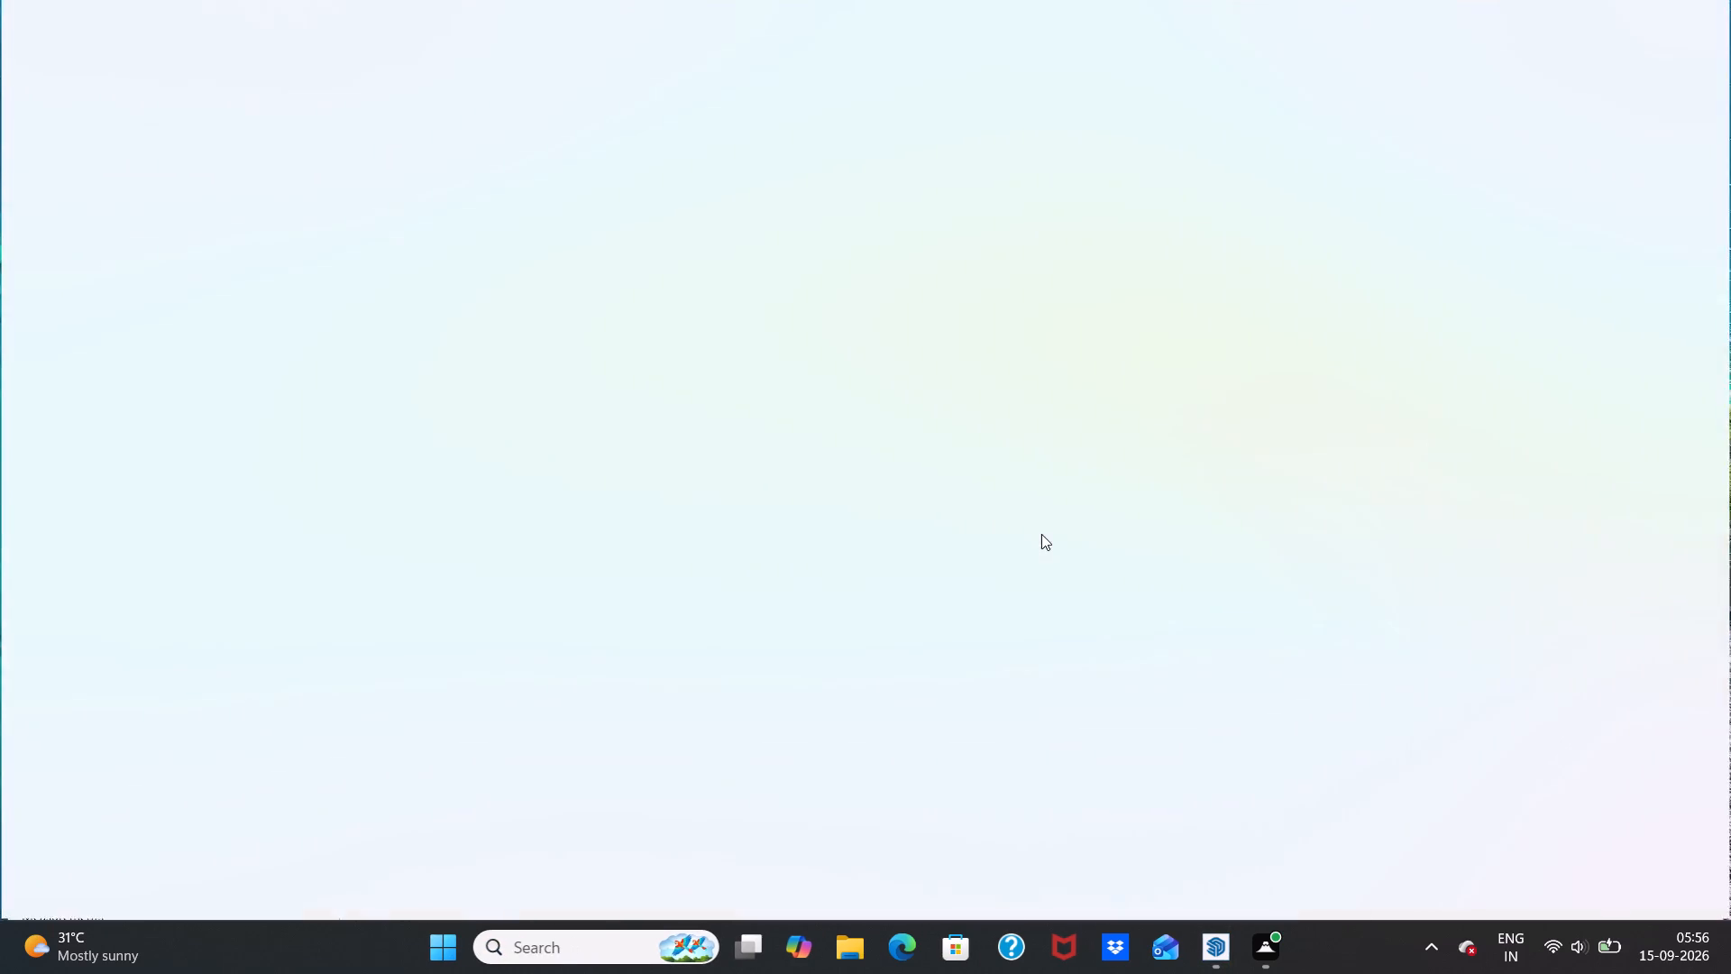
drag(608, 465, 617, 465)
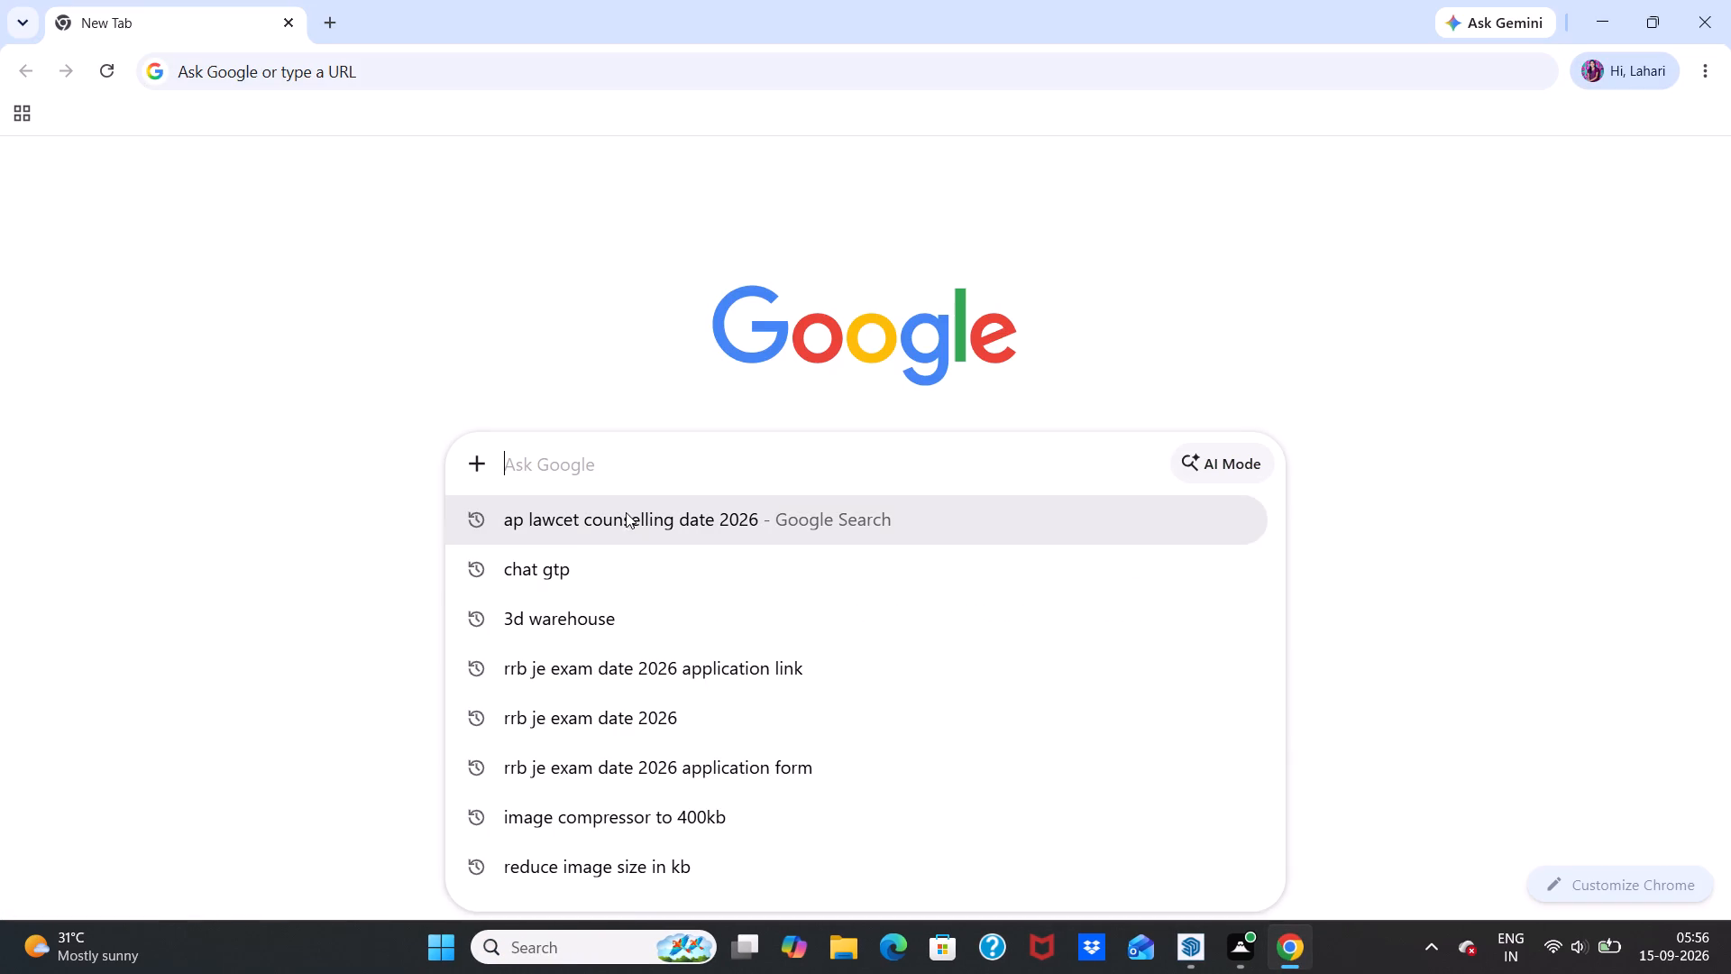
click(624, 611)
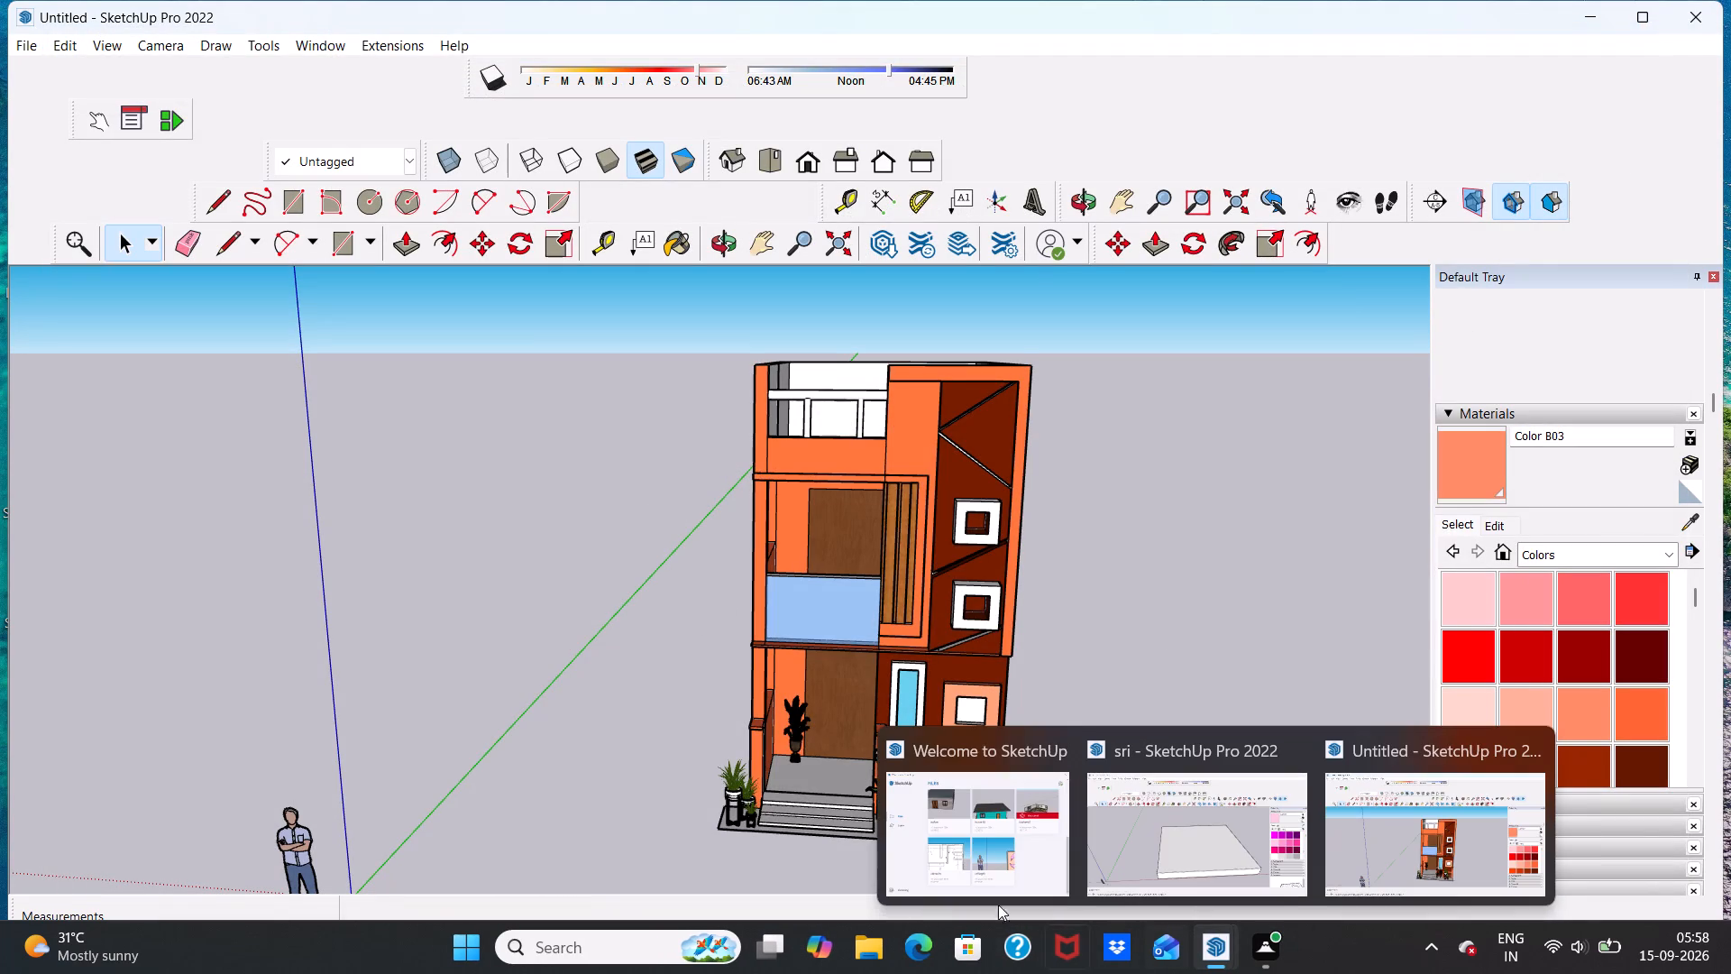
Reopen Google Chrome from the house scene and search Google for "3d warehouse".
click(609, 937)
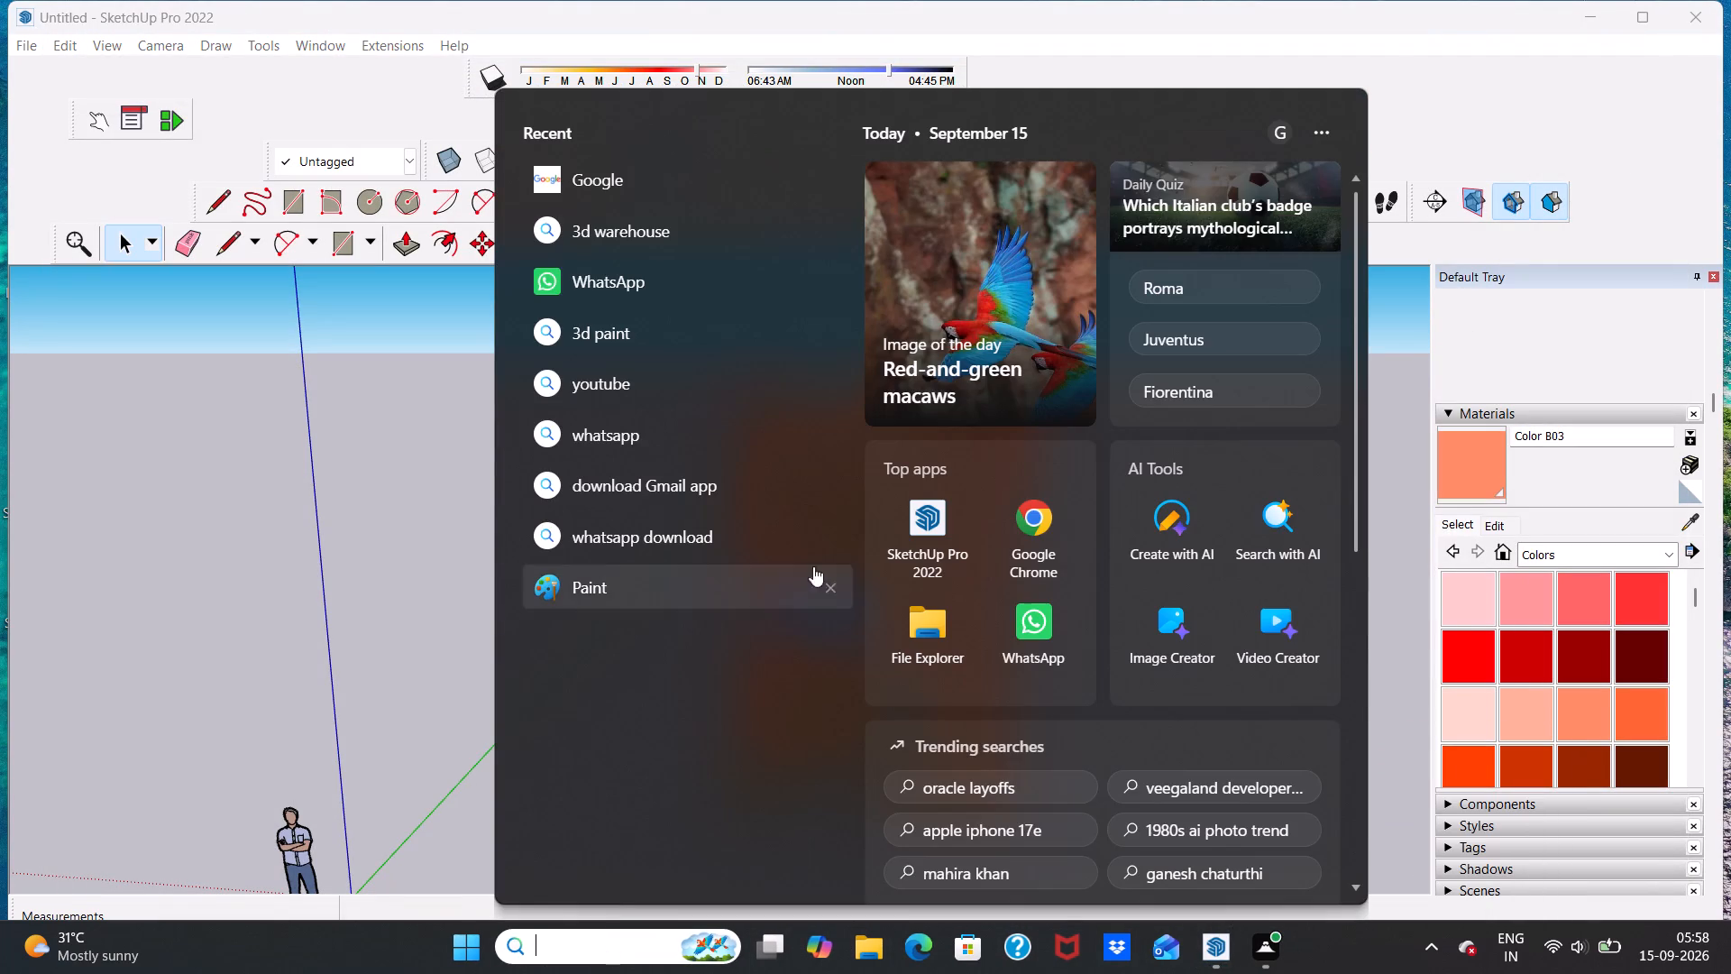
click(1013, 538)
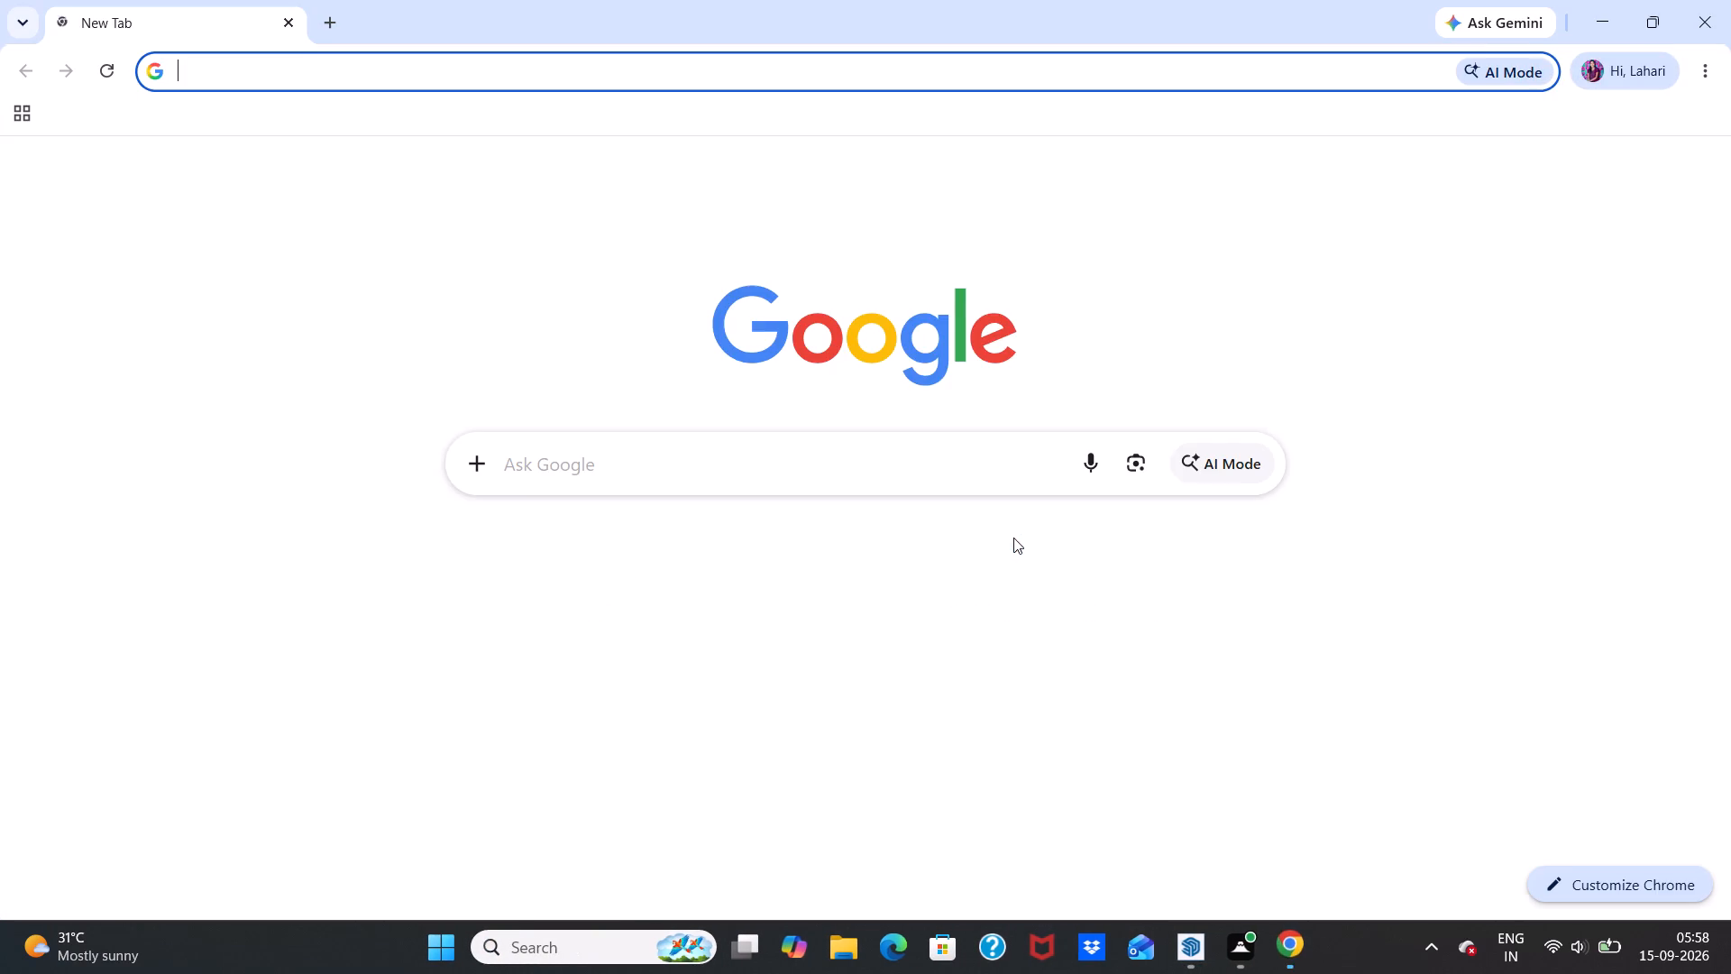
click(707, 467)
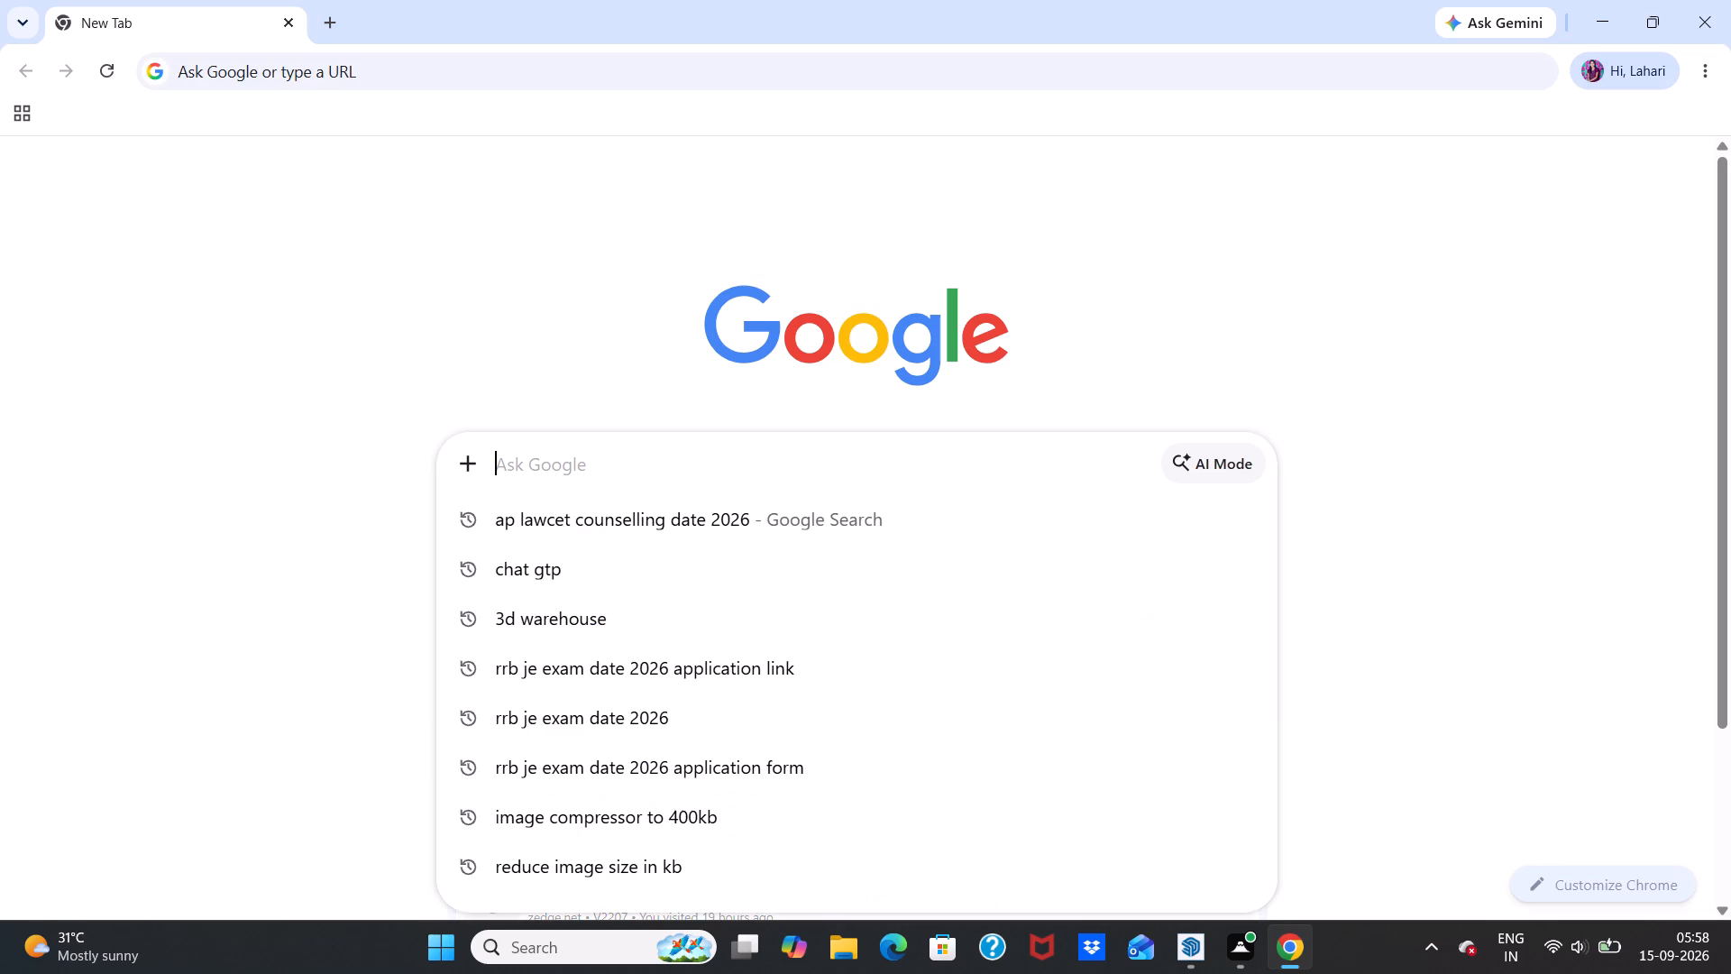
click(664, 605)
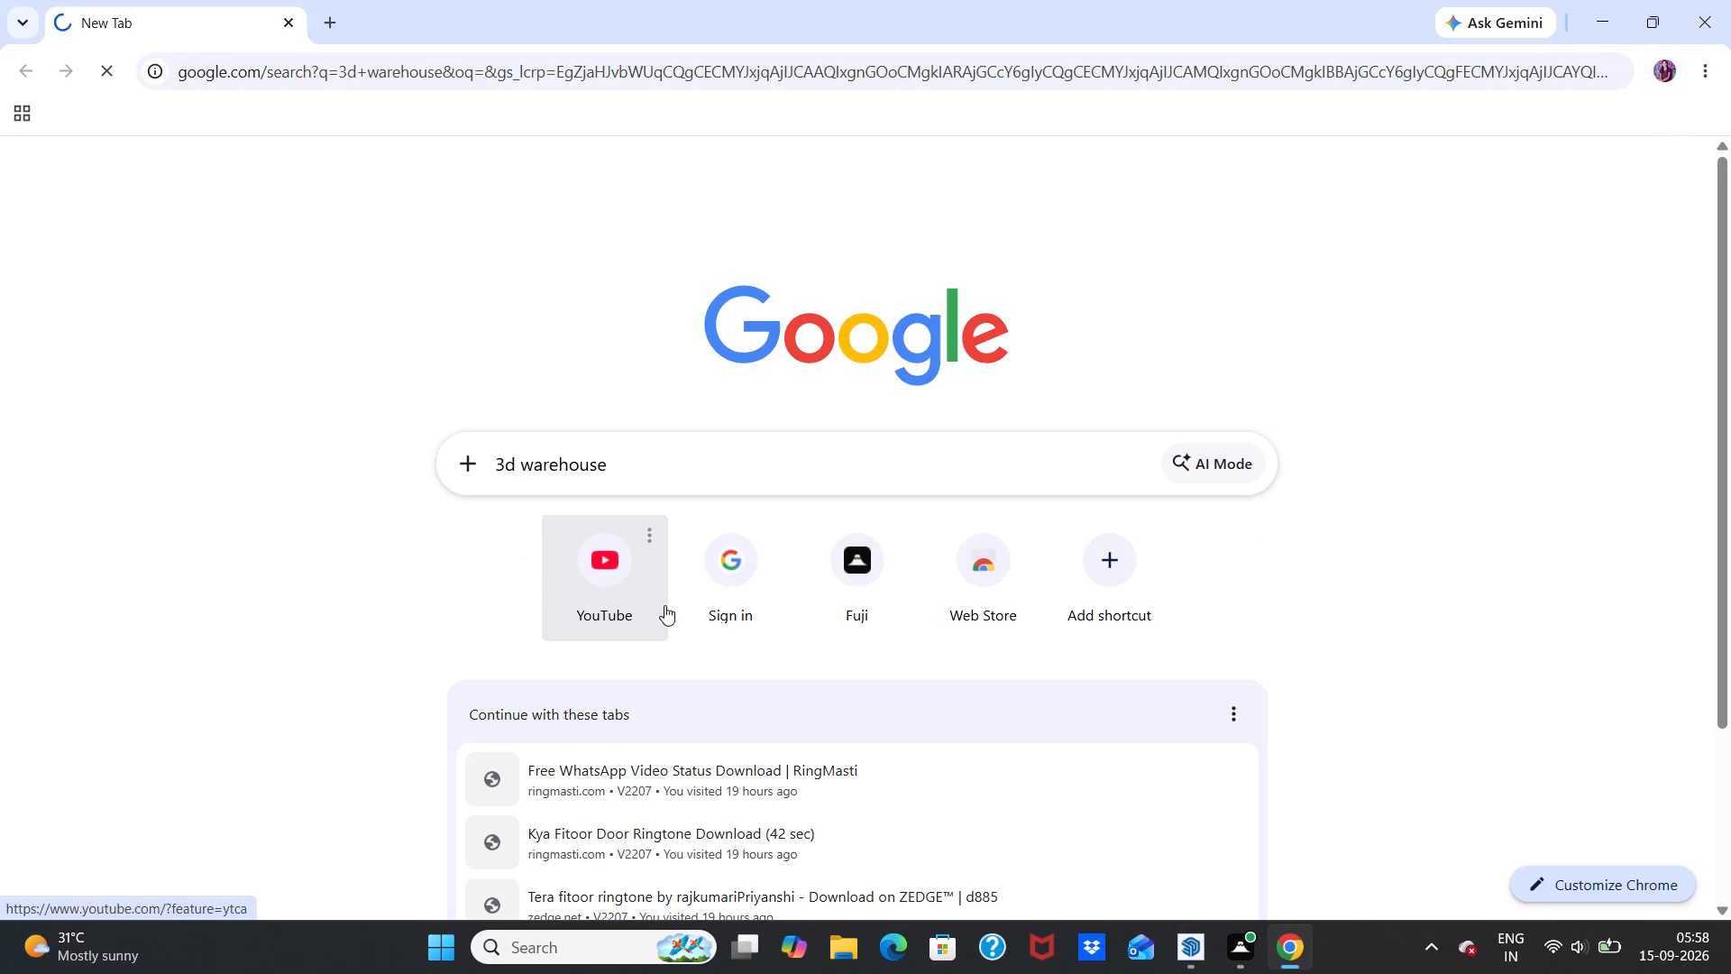
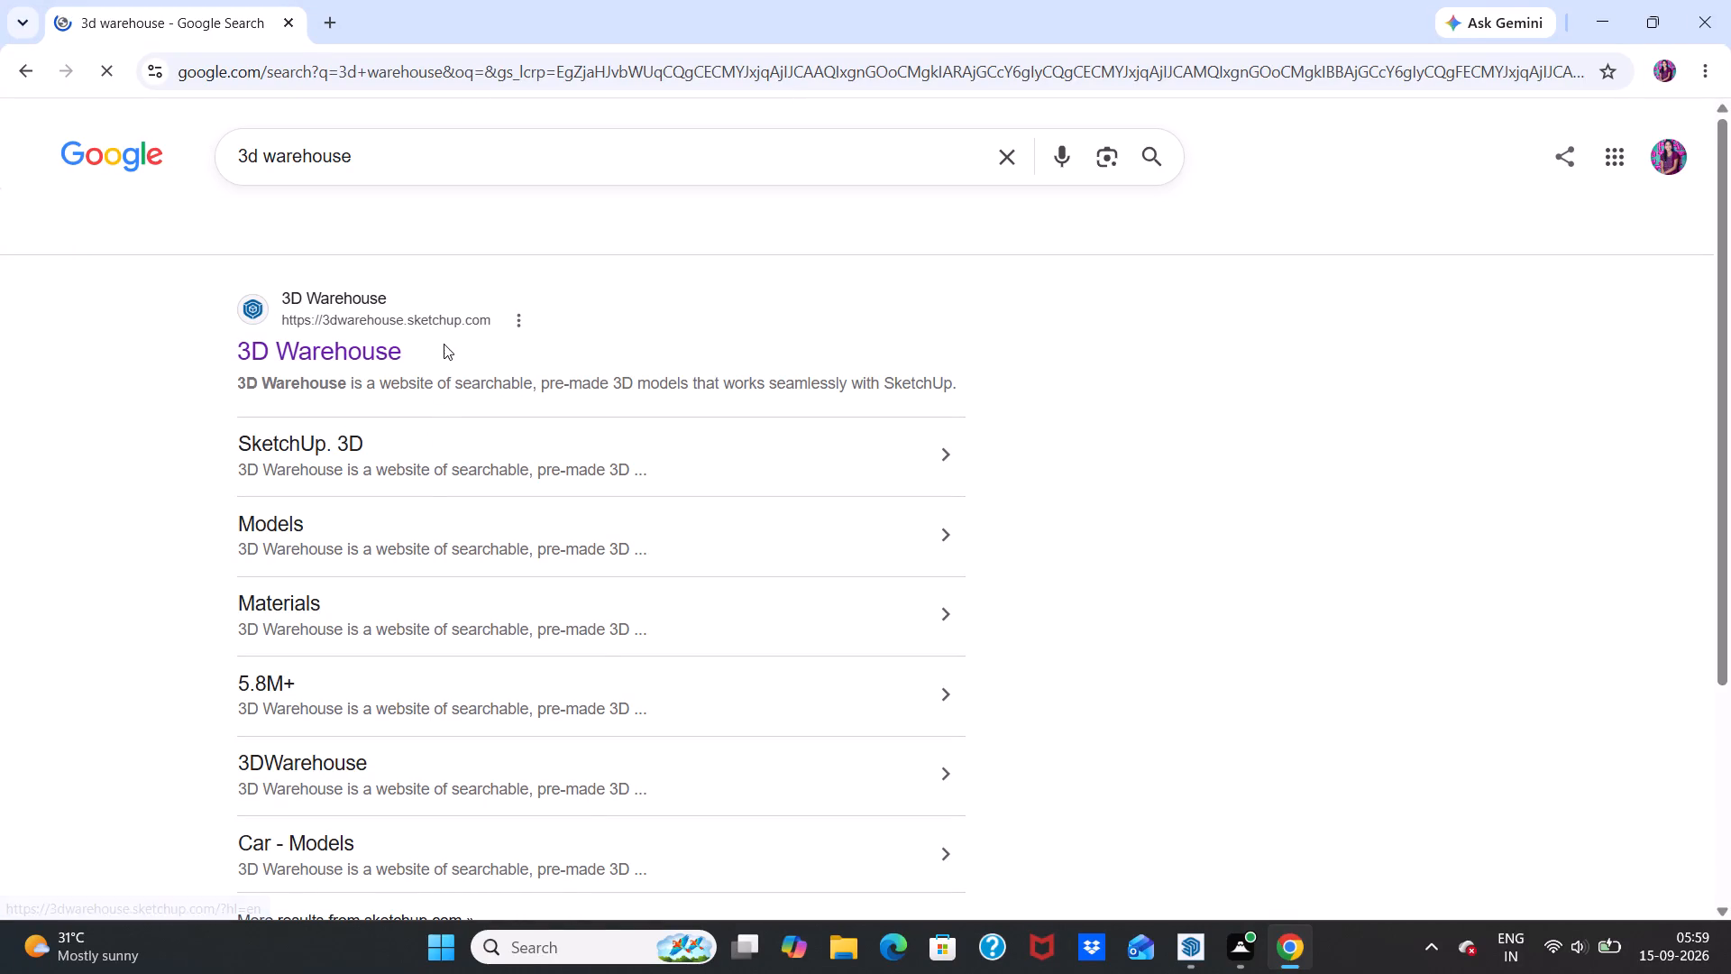
Open the 3D Warehouse website from the Google search results.
click(360, 356)
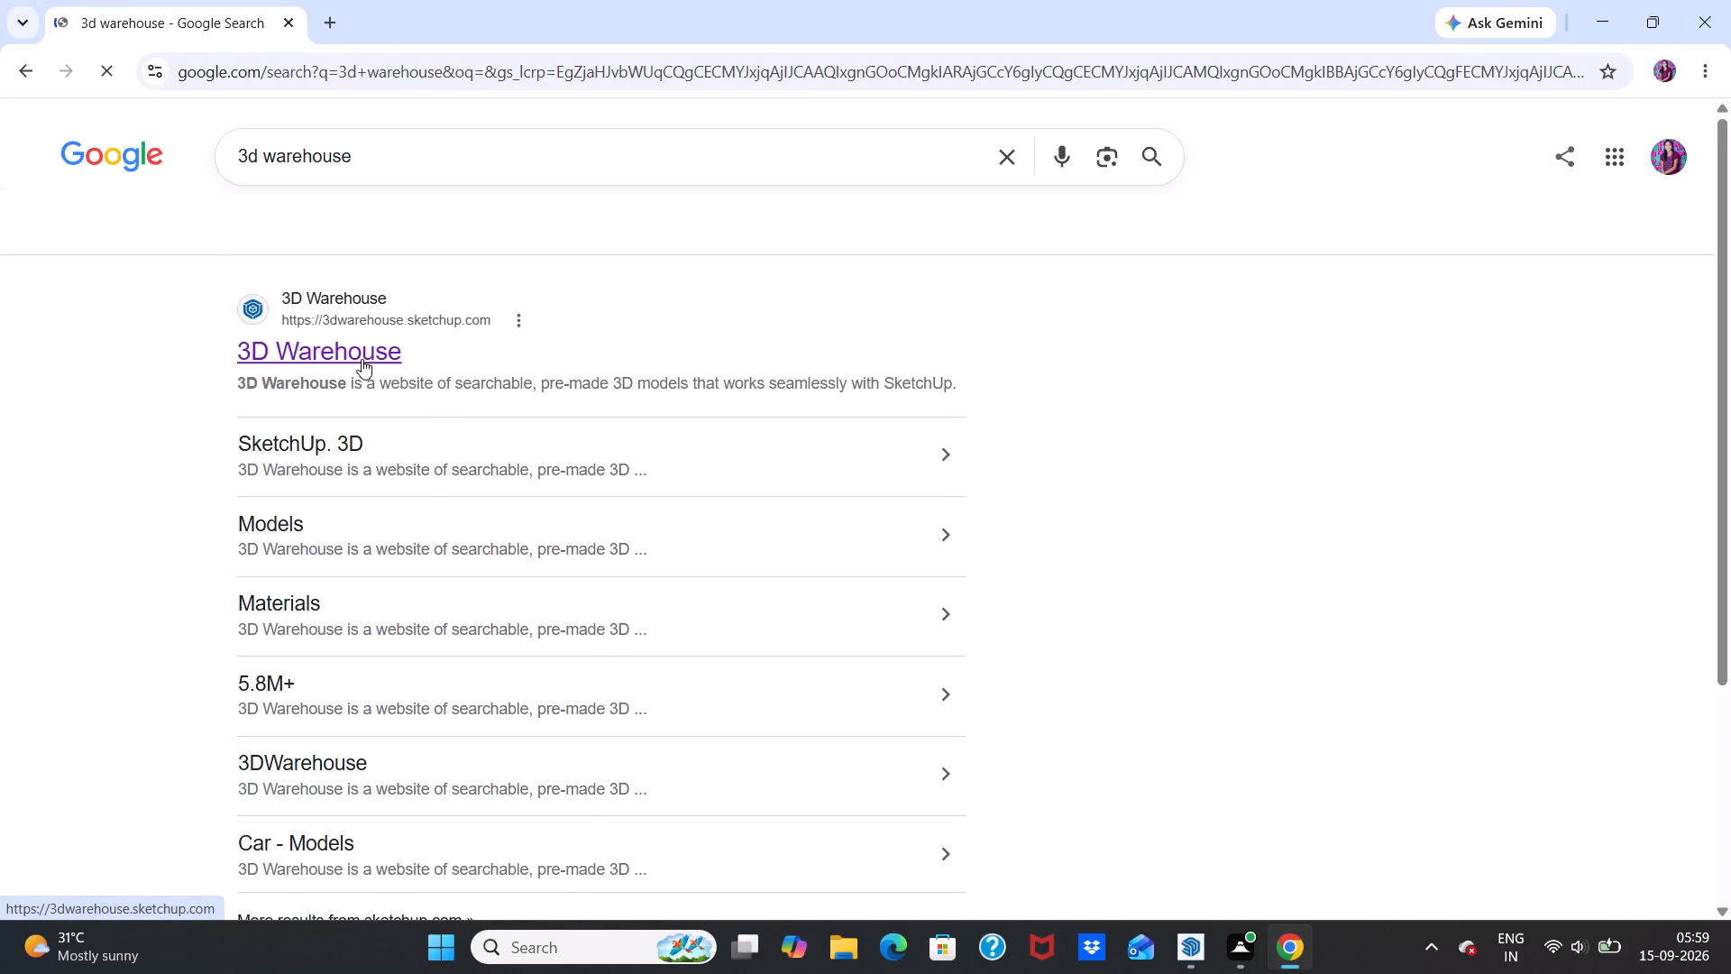
click(362, 359)
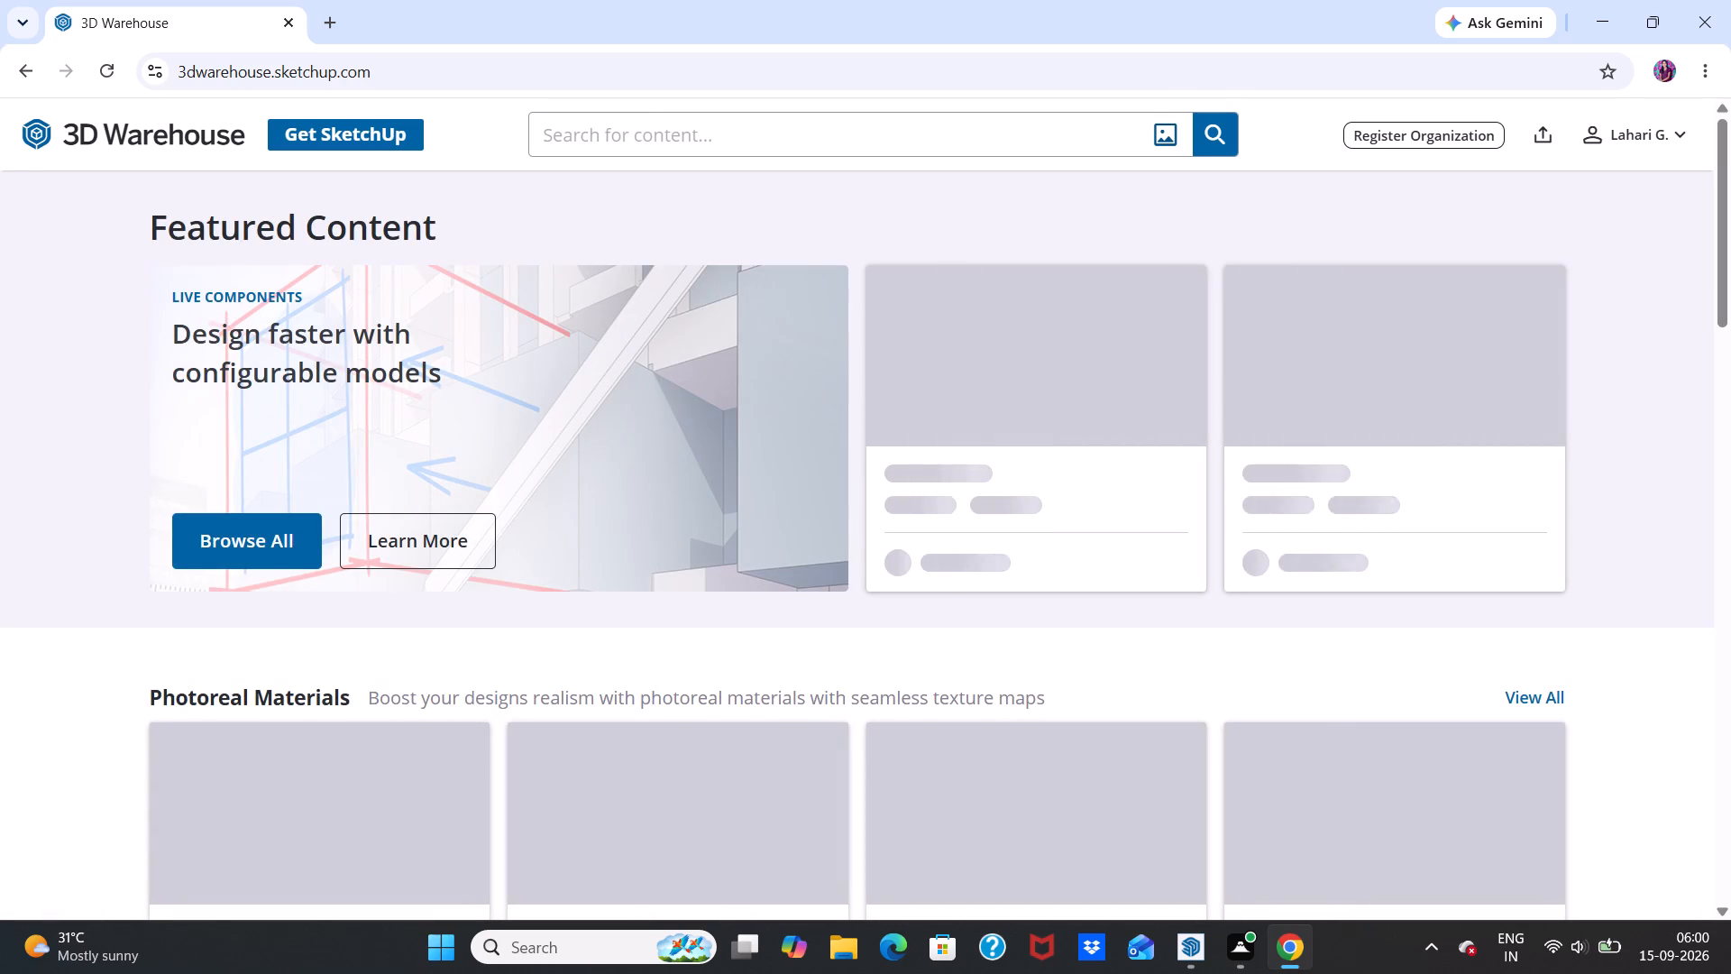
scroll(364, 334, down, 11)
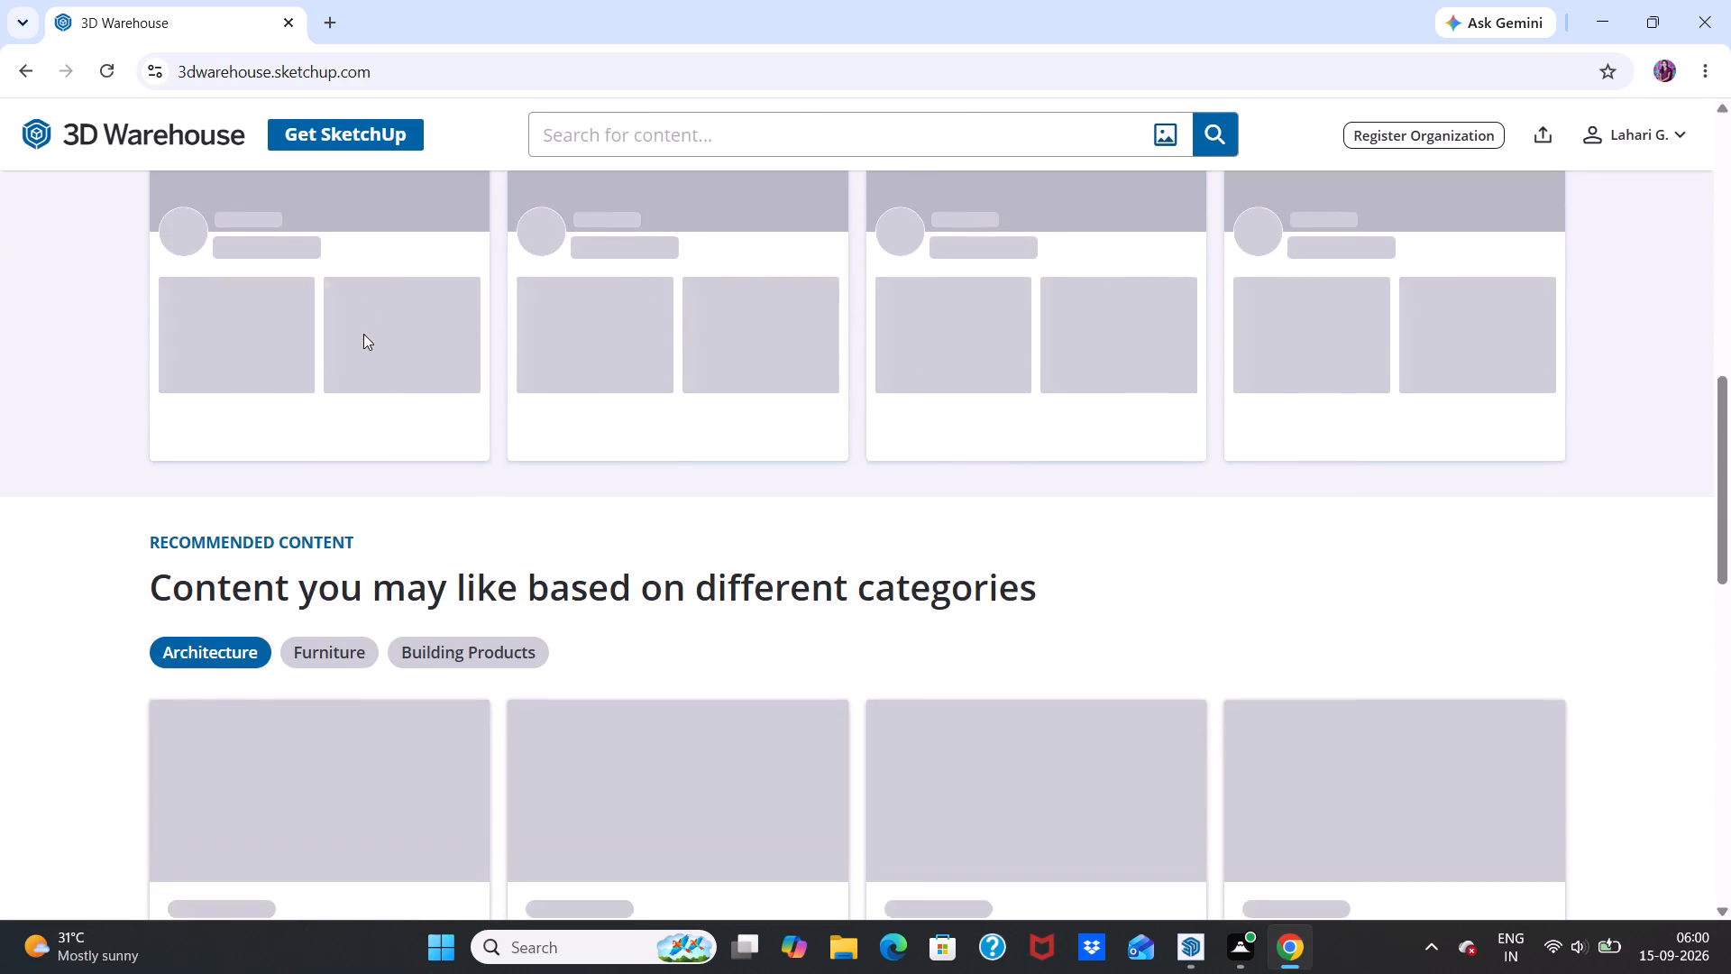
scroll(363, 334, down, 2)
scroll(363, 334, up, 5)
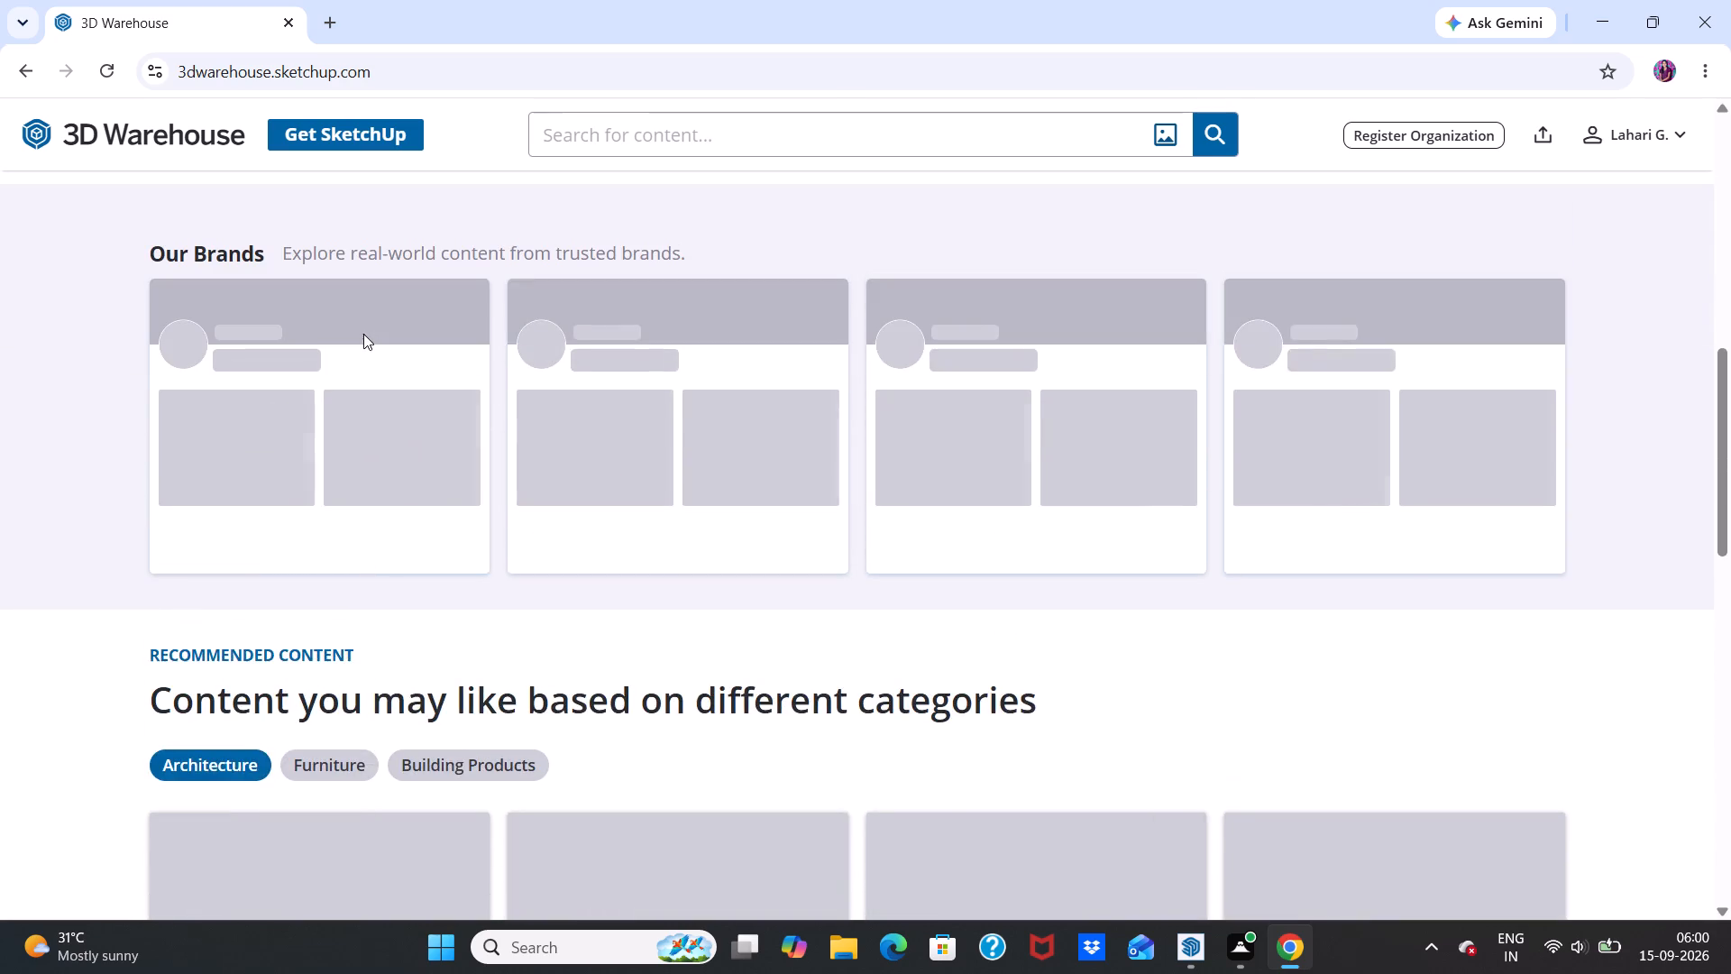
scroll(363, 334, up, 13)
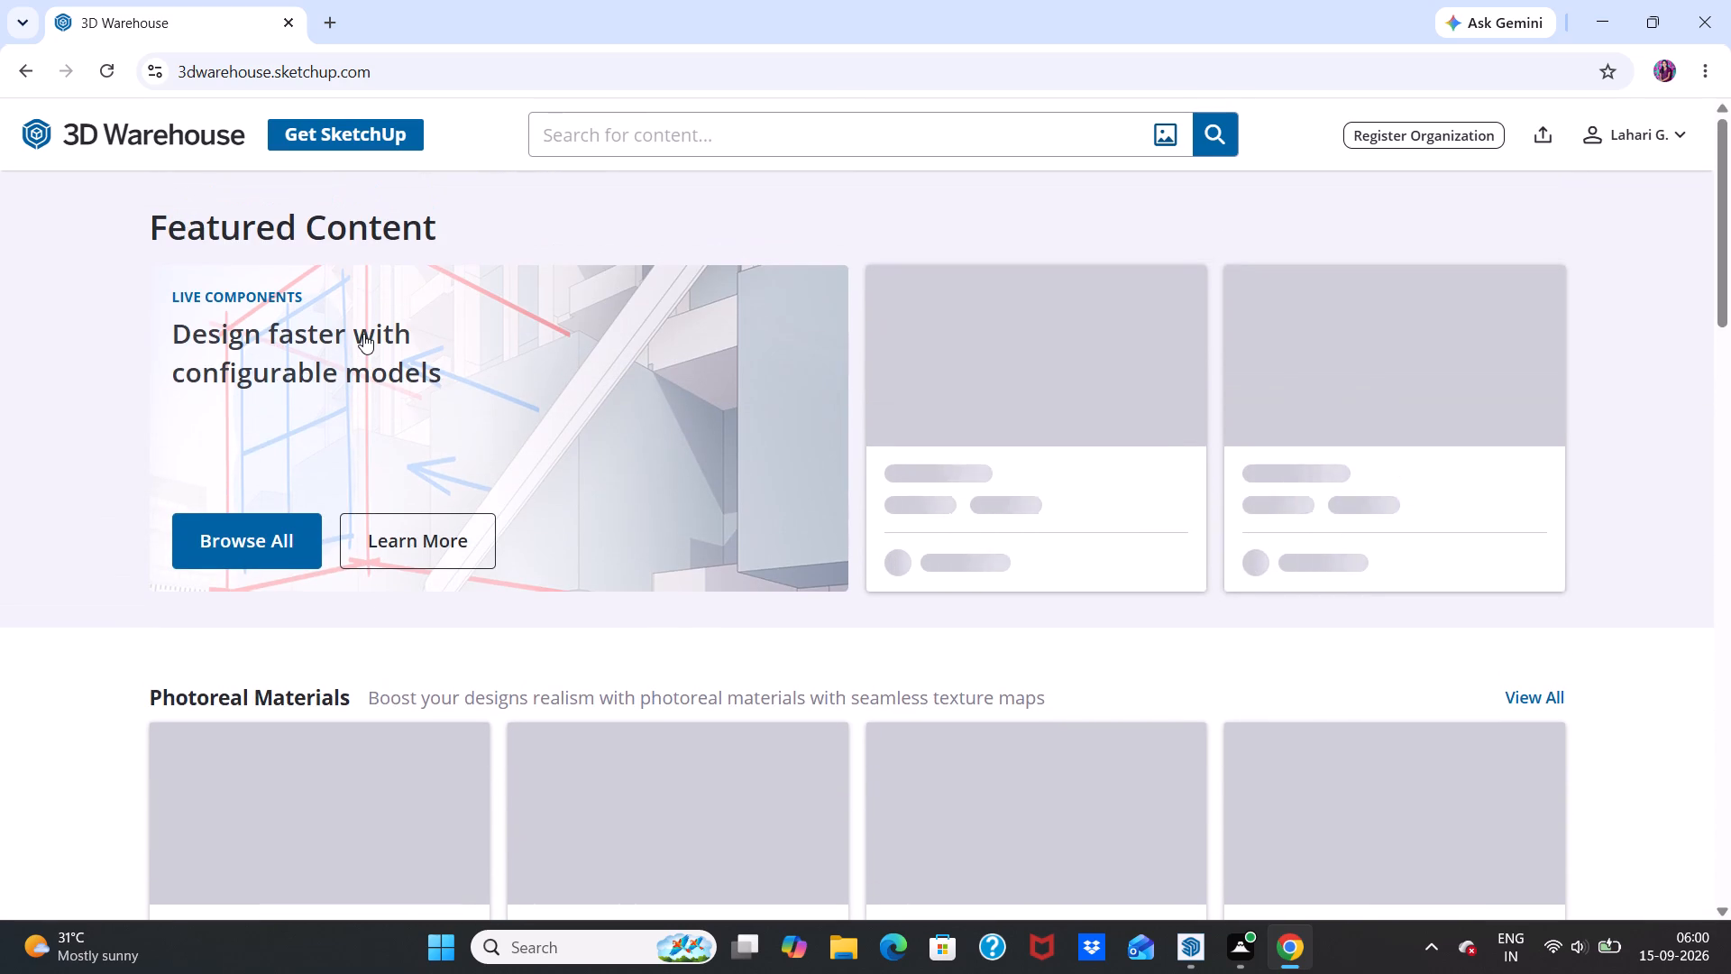
Search 3D Warehouse for "main gates" models.
click(604, 133)
text(main)
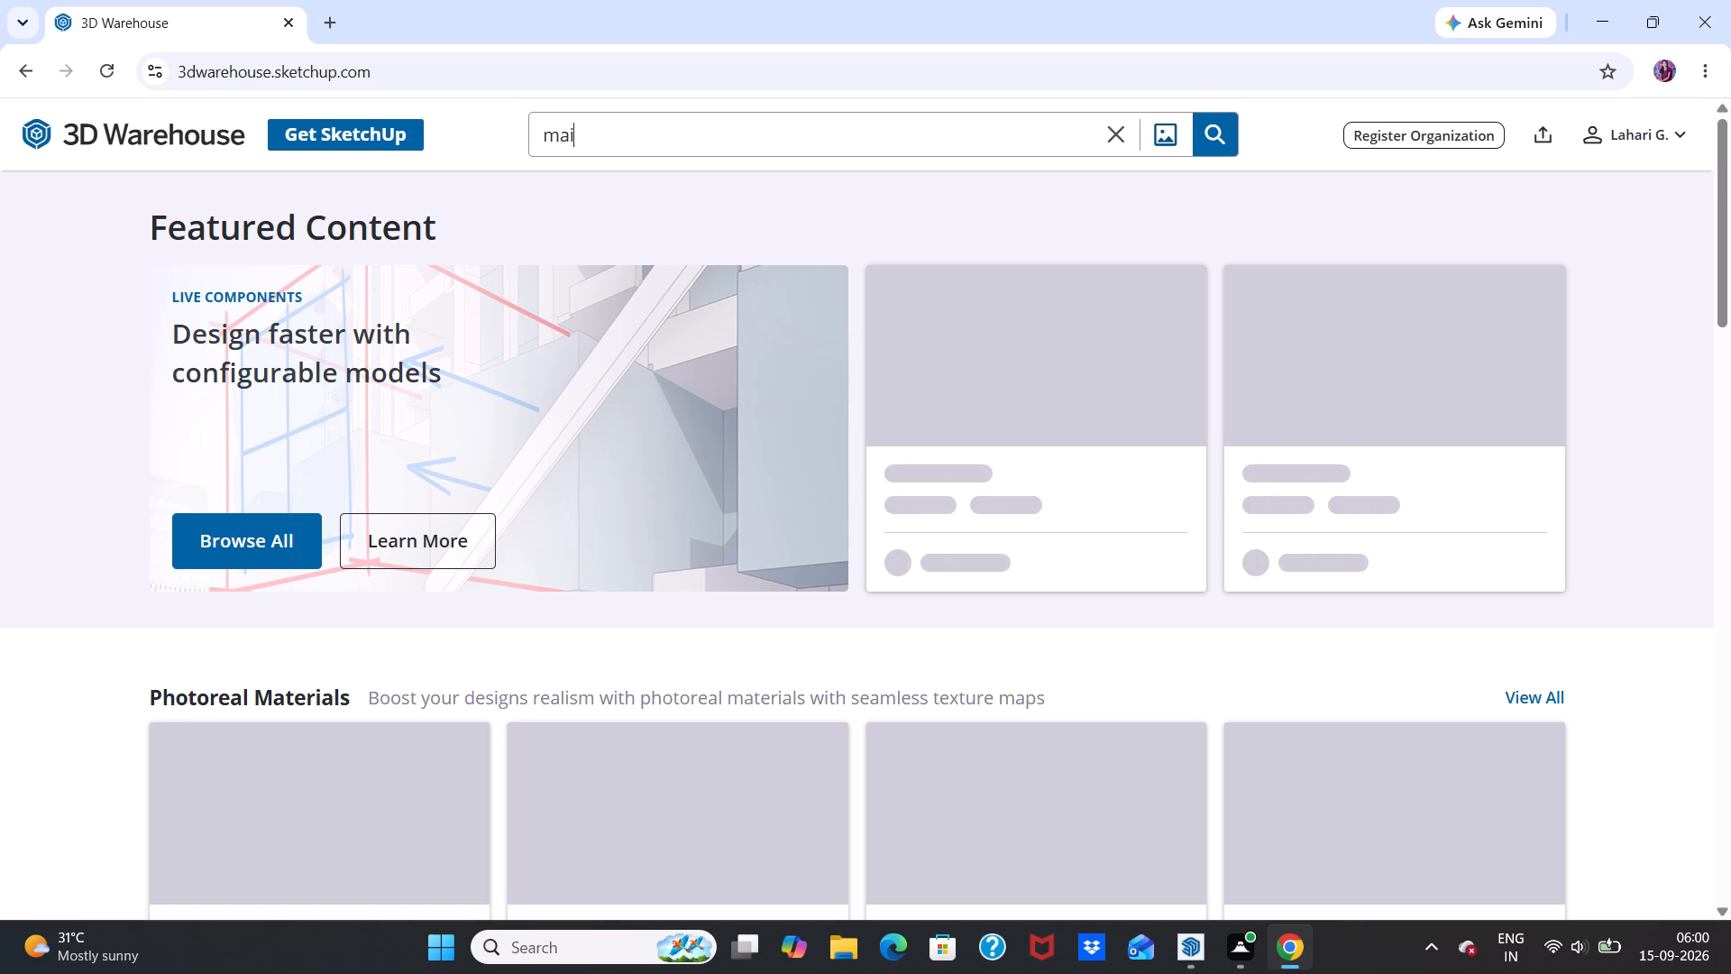
key(space)
text(gates)
click(1221, 136)
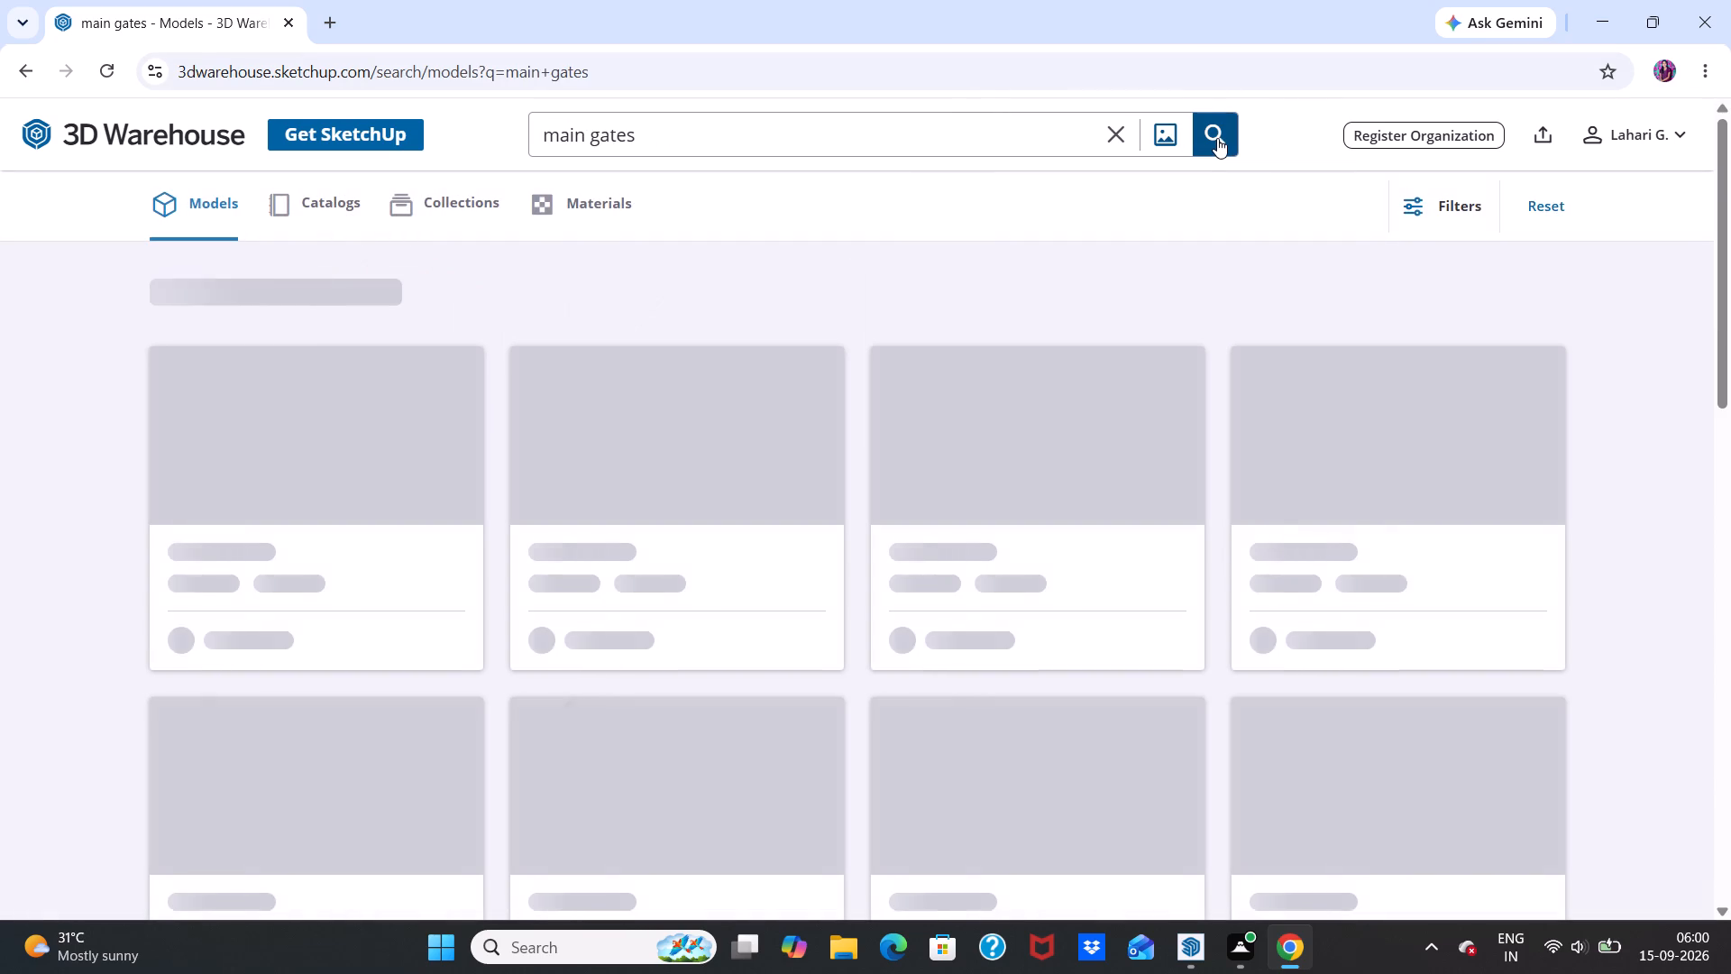
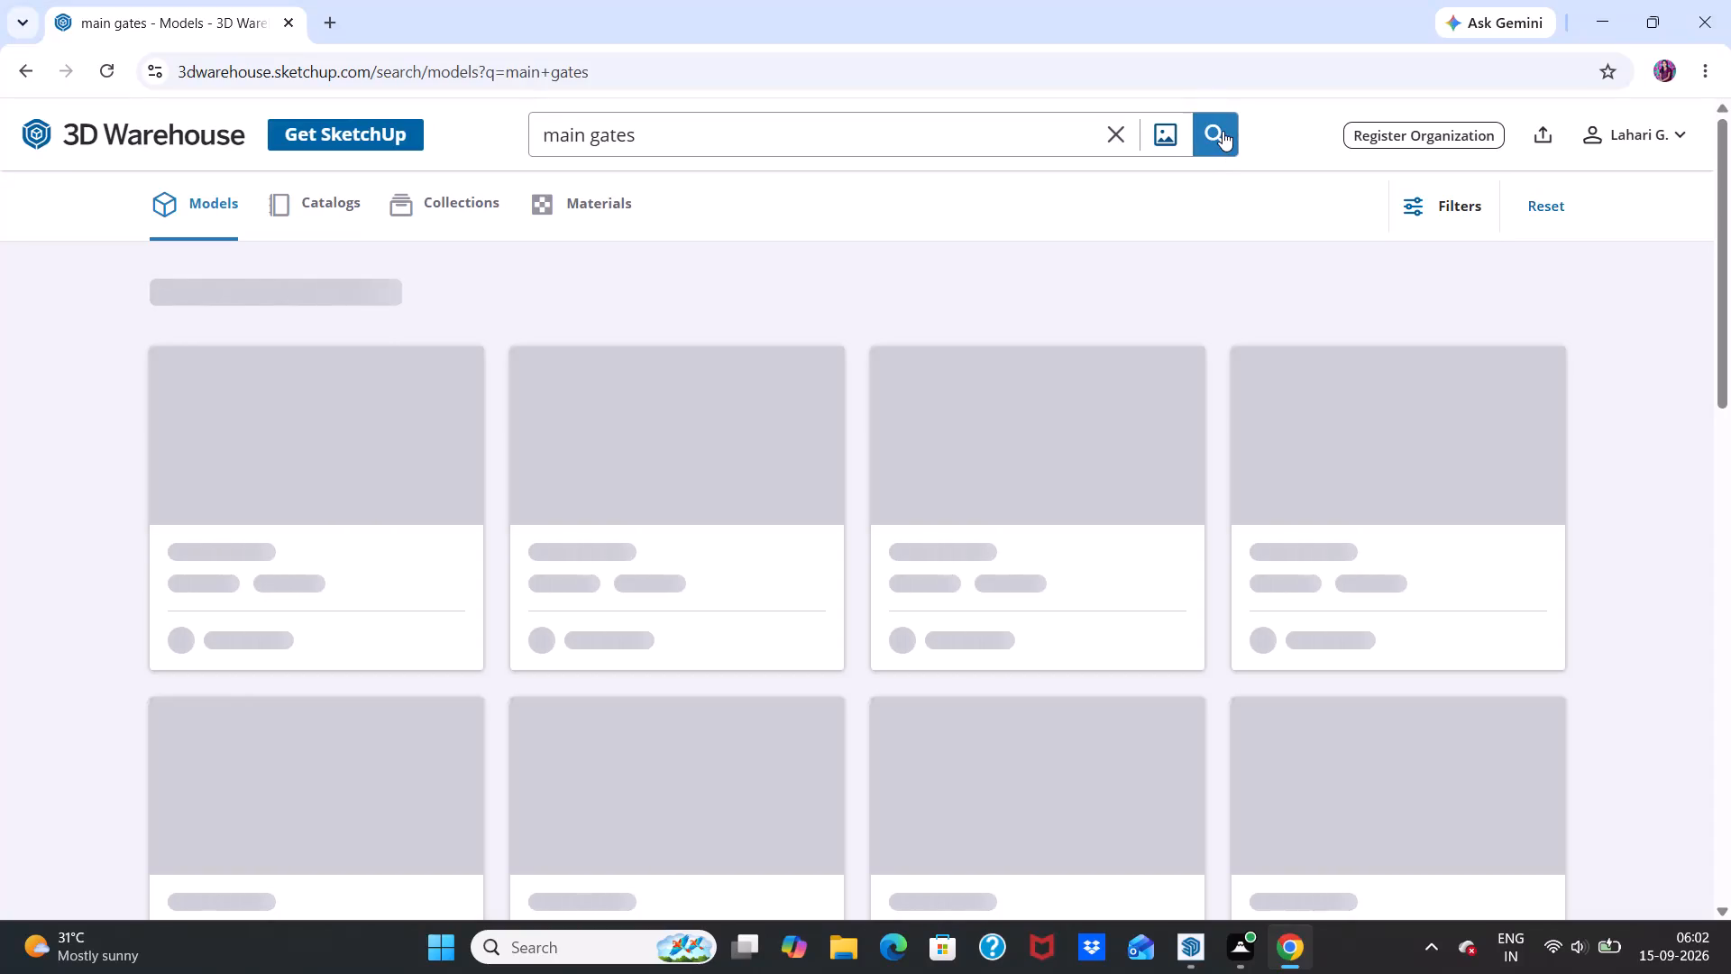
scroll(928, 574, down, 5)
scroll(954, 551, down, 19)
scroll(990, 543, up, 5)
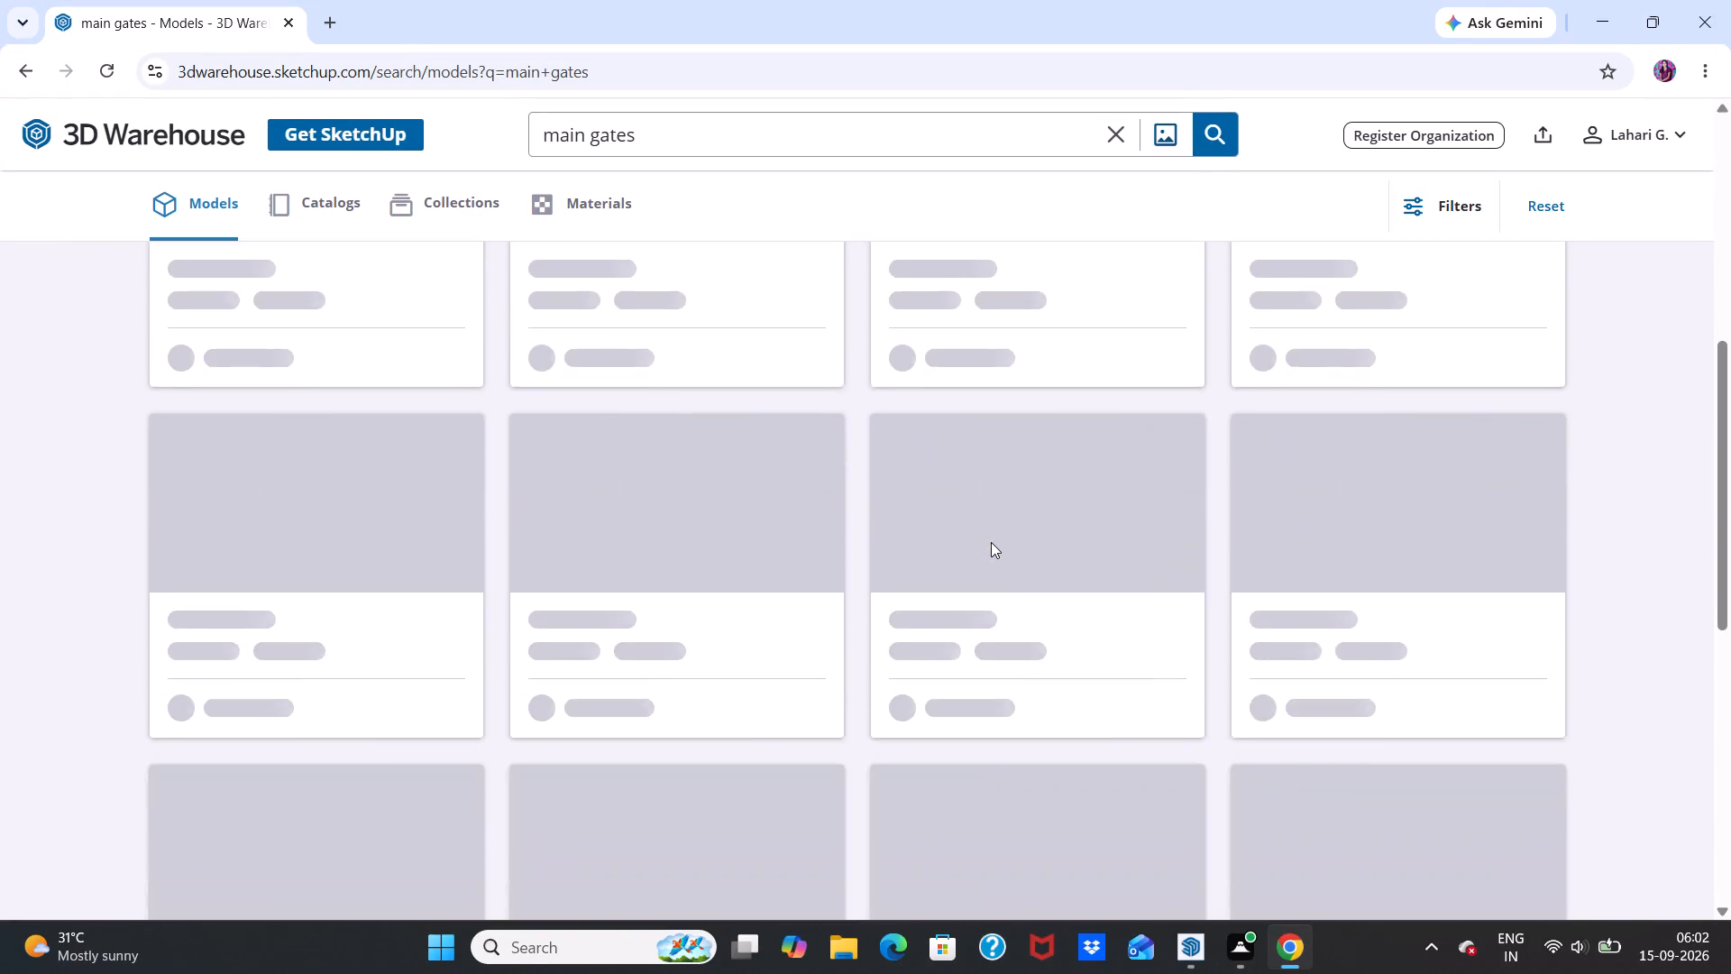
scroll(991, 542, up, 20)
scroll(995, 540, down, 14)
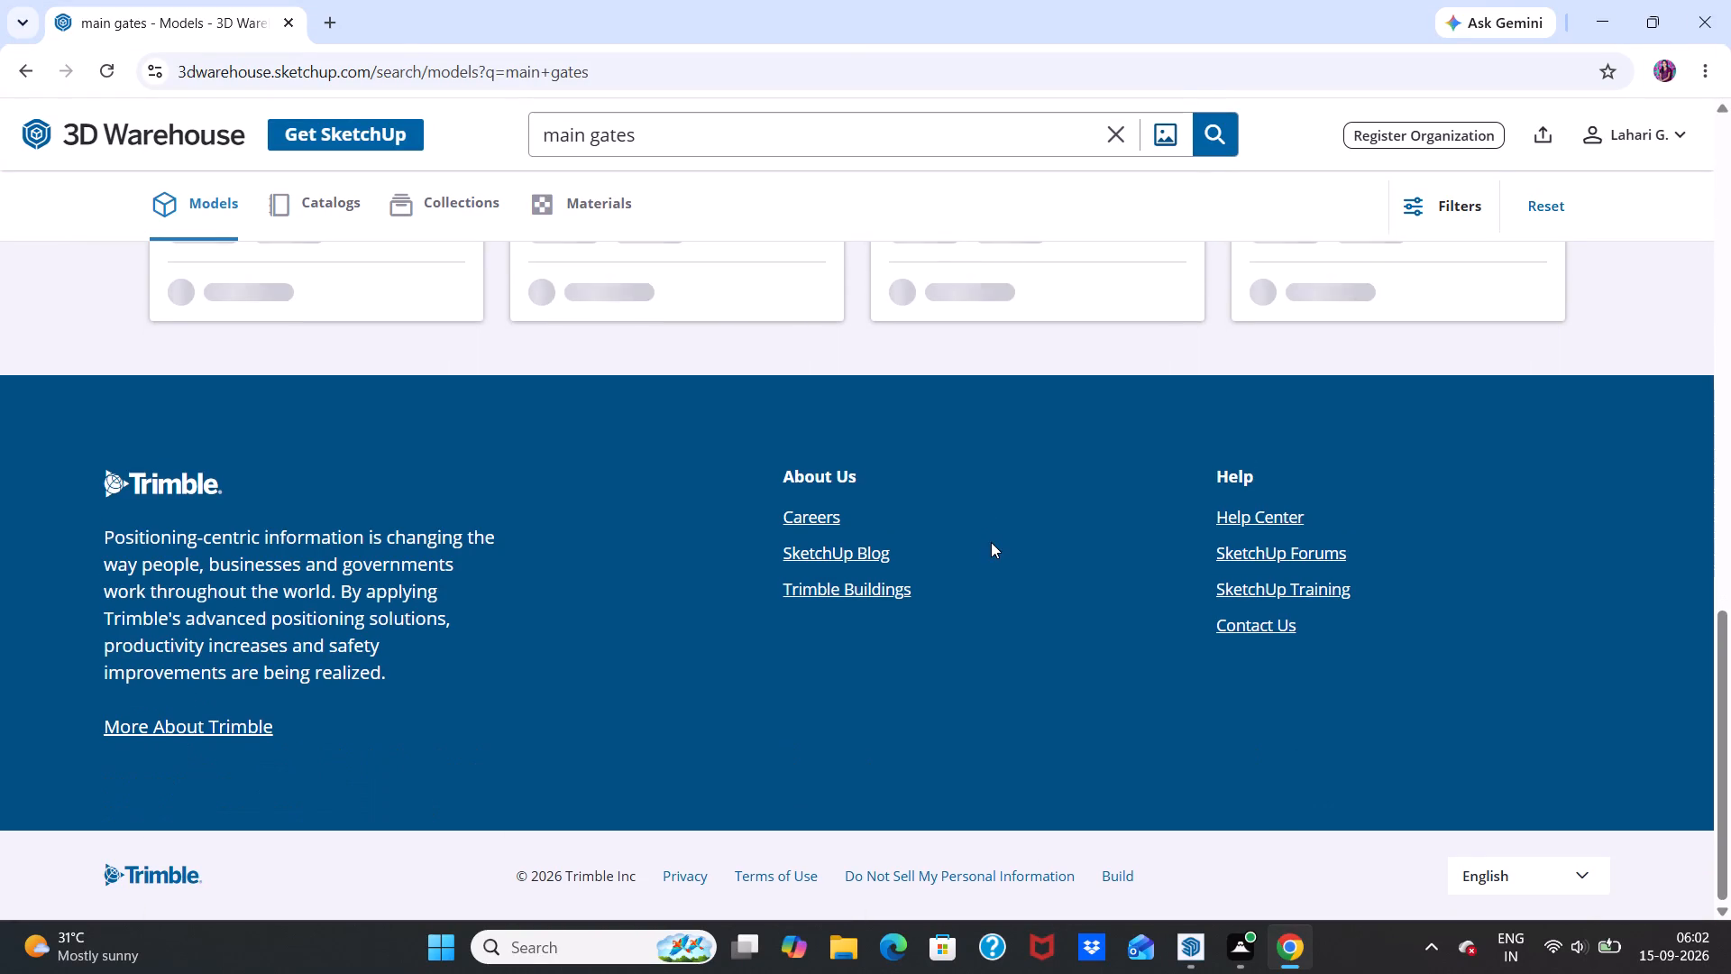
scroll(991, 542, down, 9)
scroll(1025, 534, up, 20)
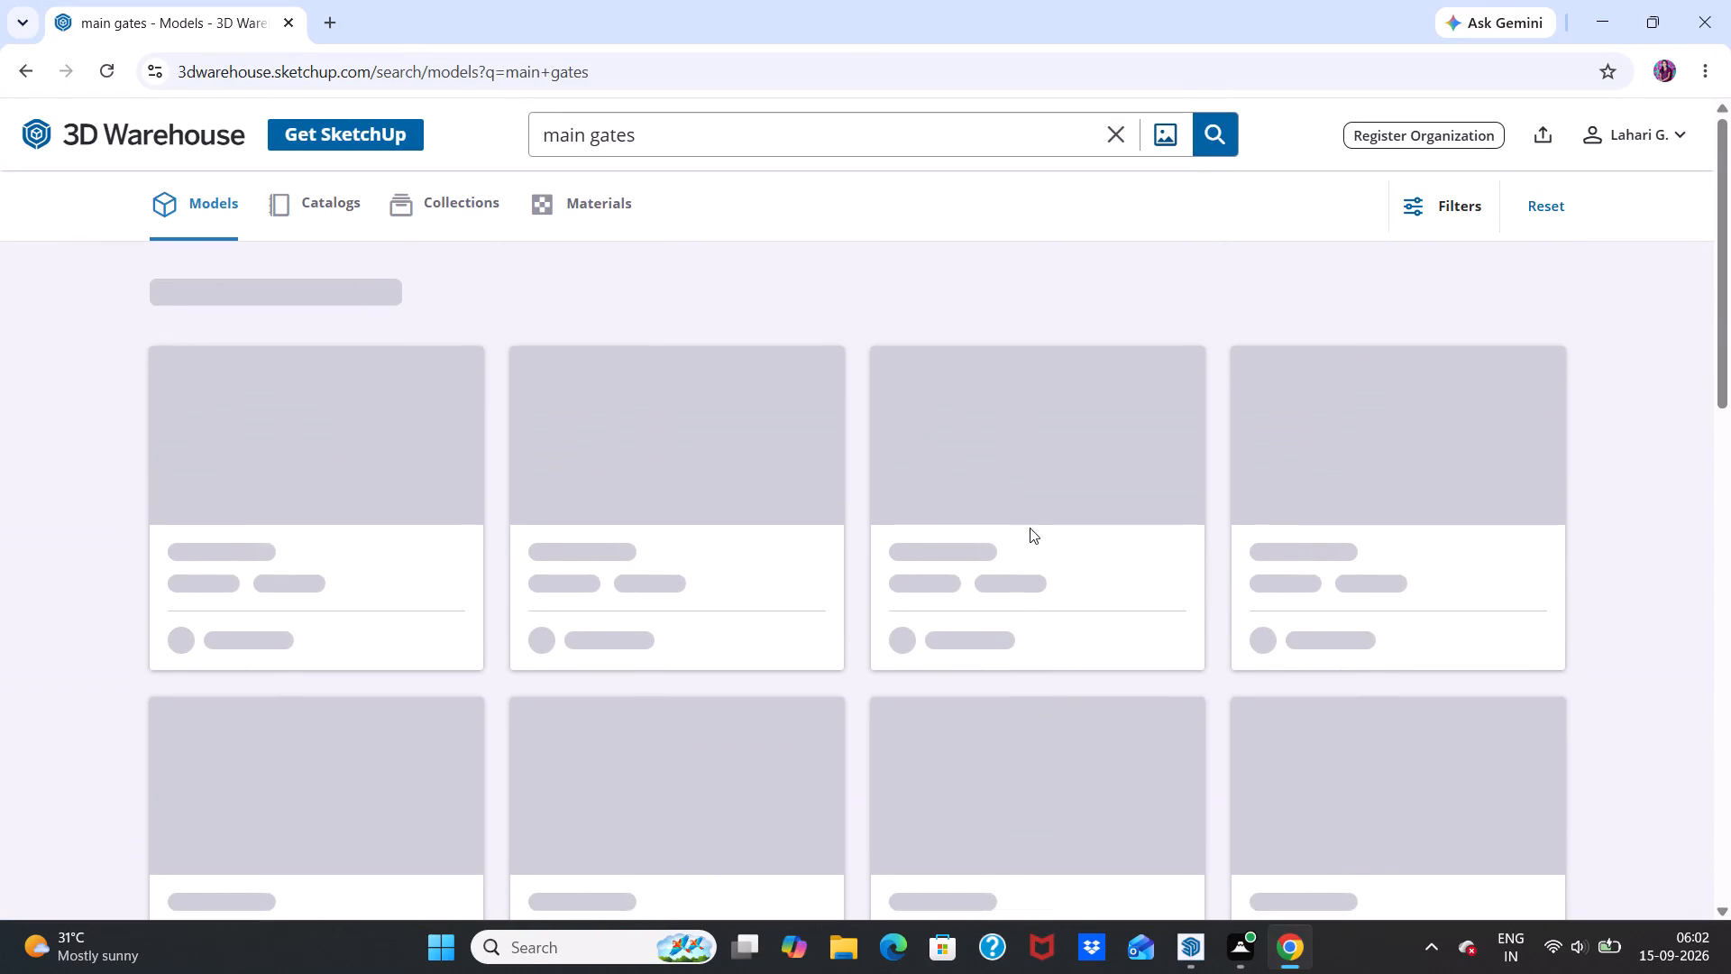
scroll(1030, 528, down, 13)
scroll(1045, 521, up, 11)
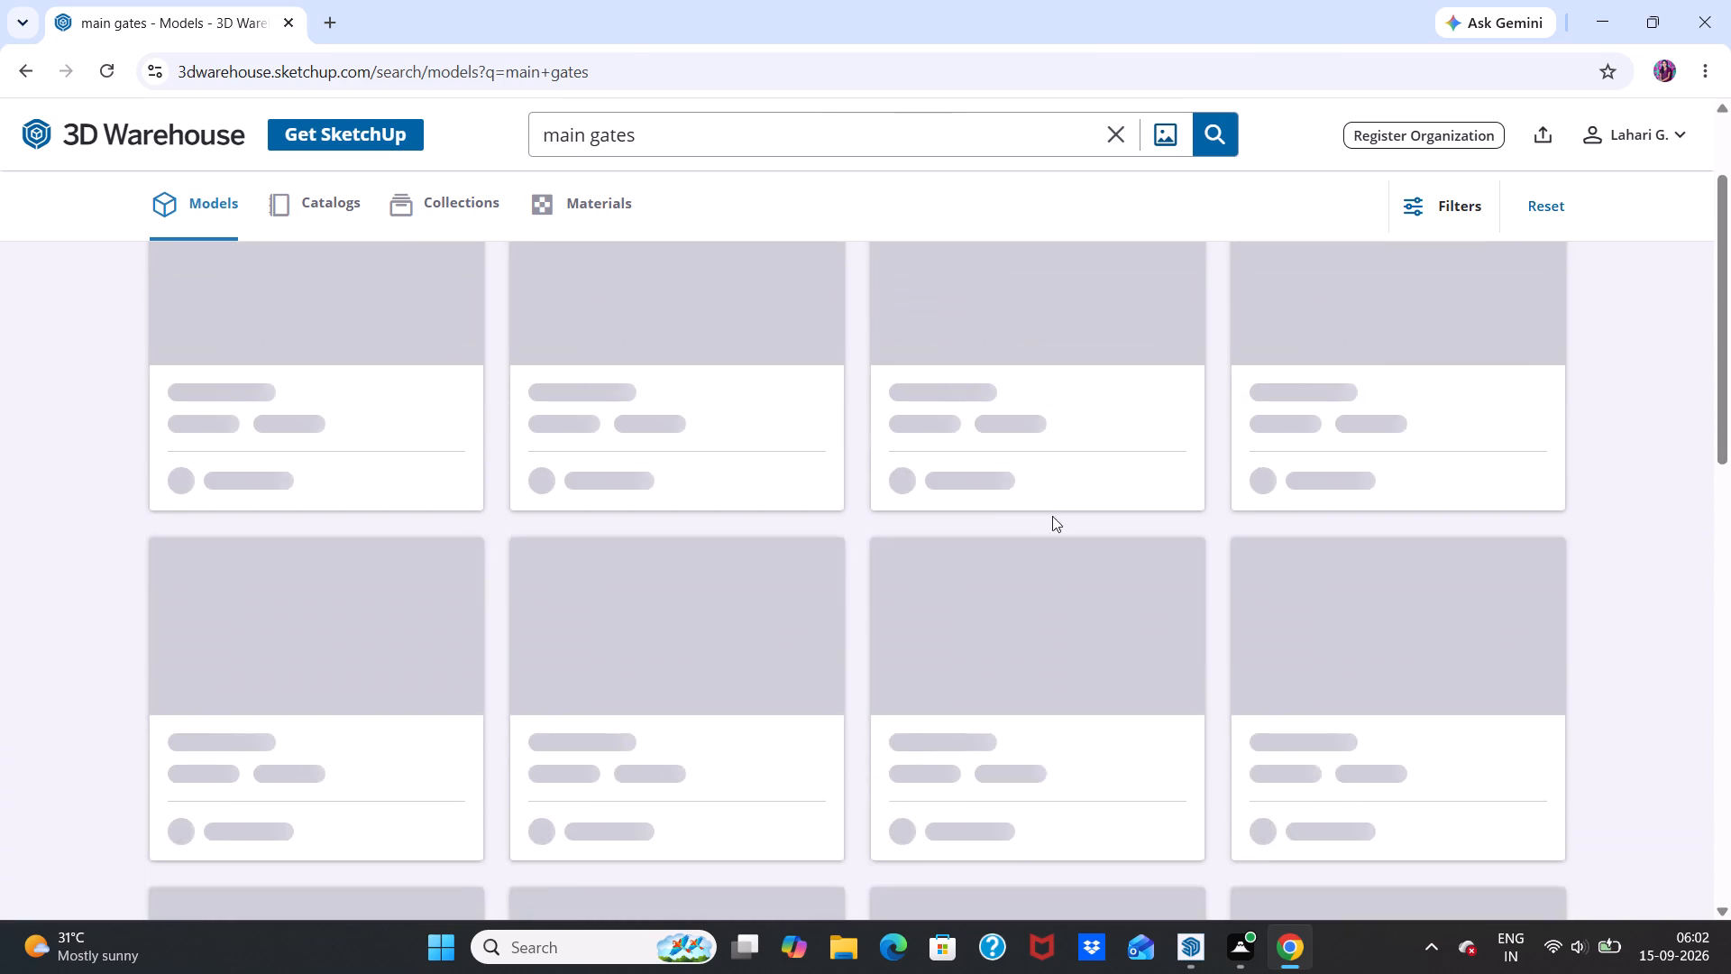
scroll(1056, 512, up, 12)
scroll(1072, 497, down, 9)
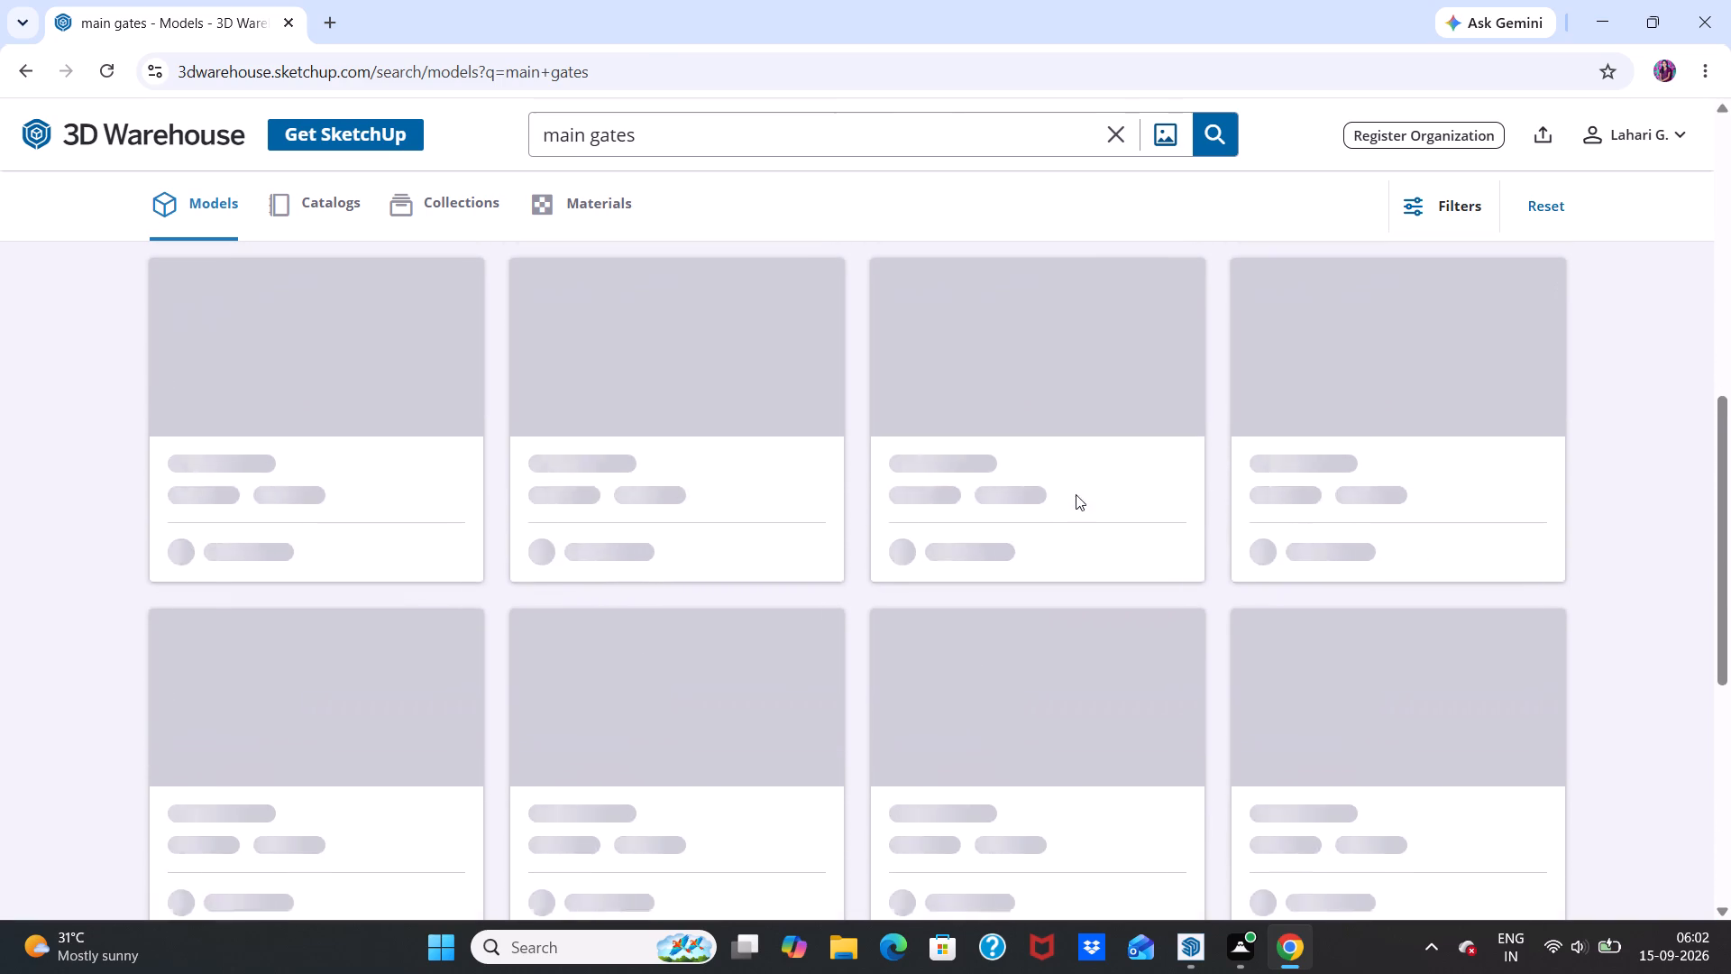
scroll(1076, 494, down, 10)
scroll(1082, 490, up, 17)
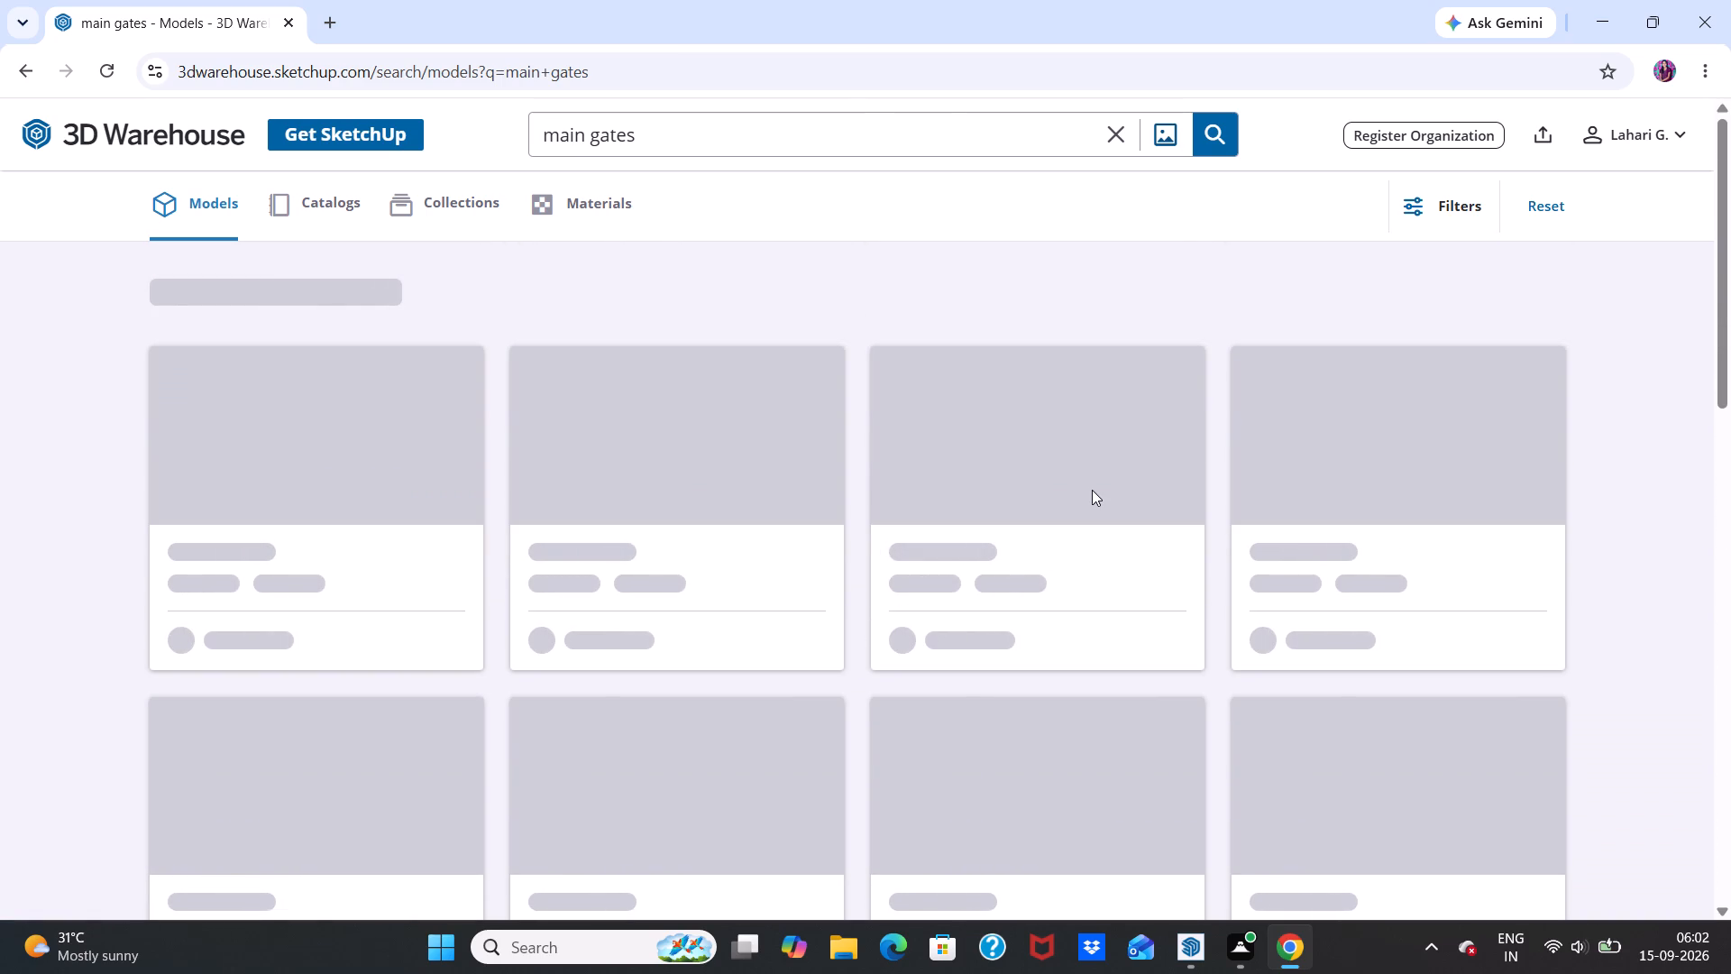
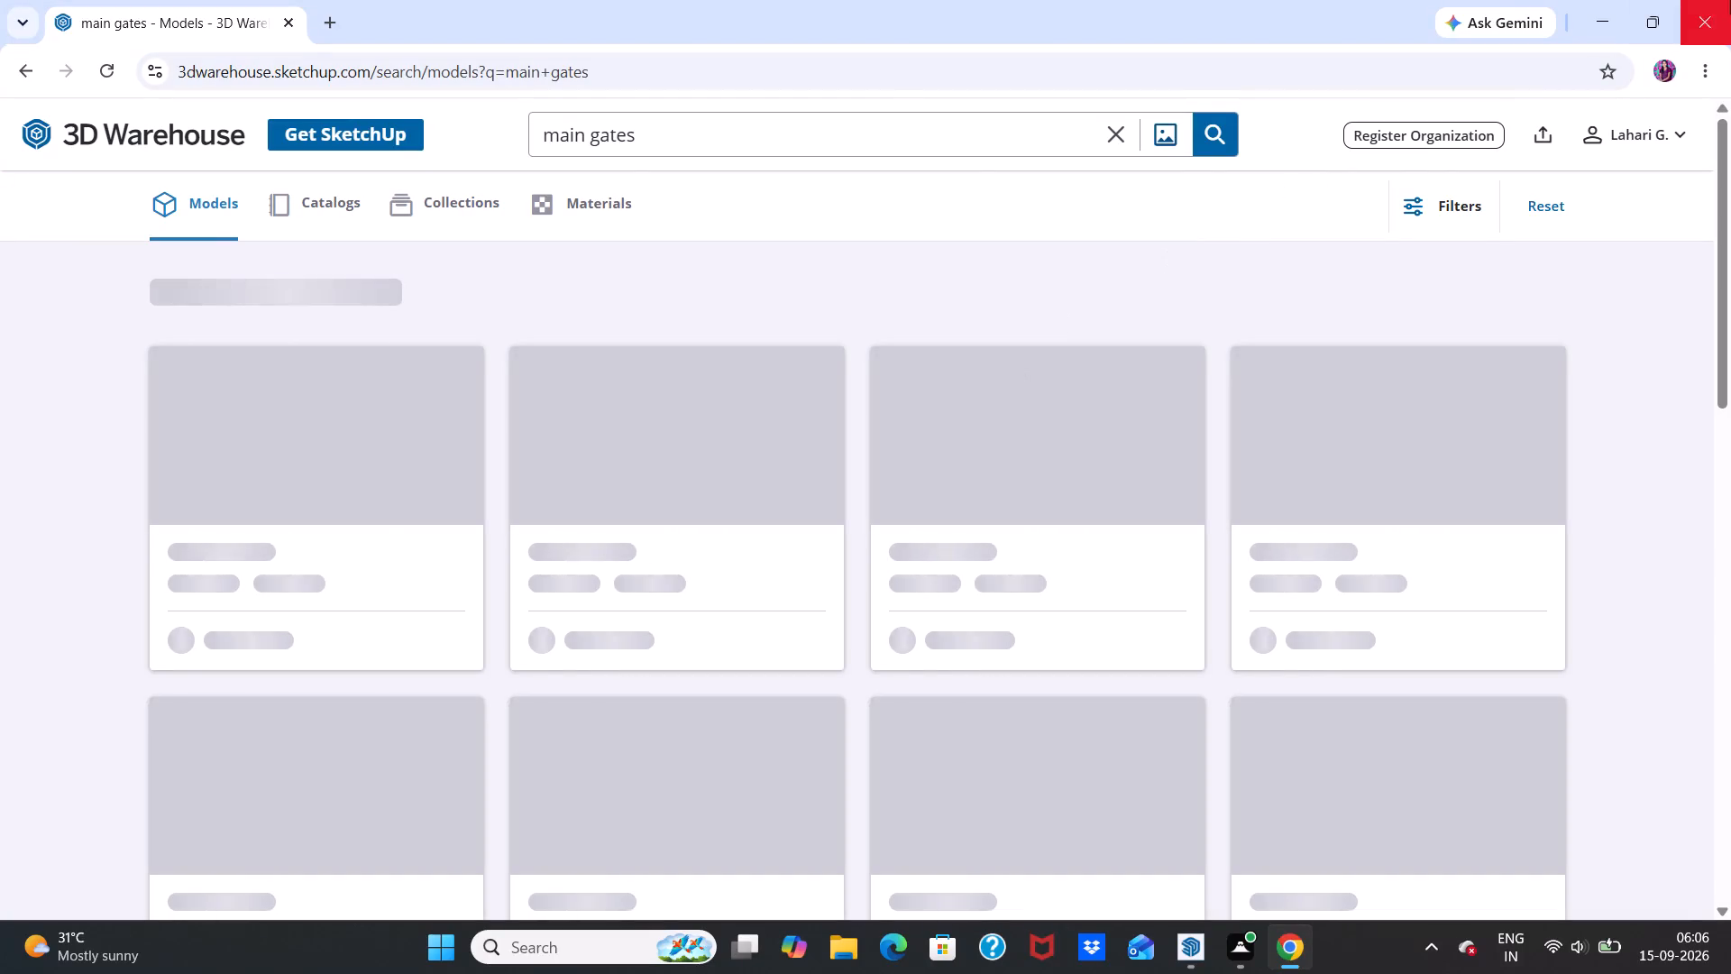
Close the 3D Warehouse browser window and return to the house model in SketchUp.
click(1706, 14)
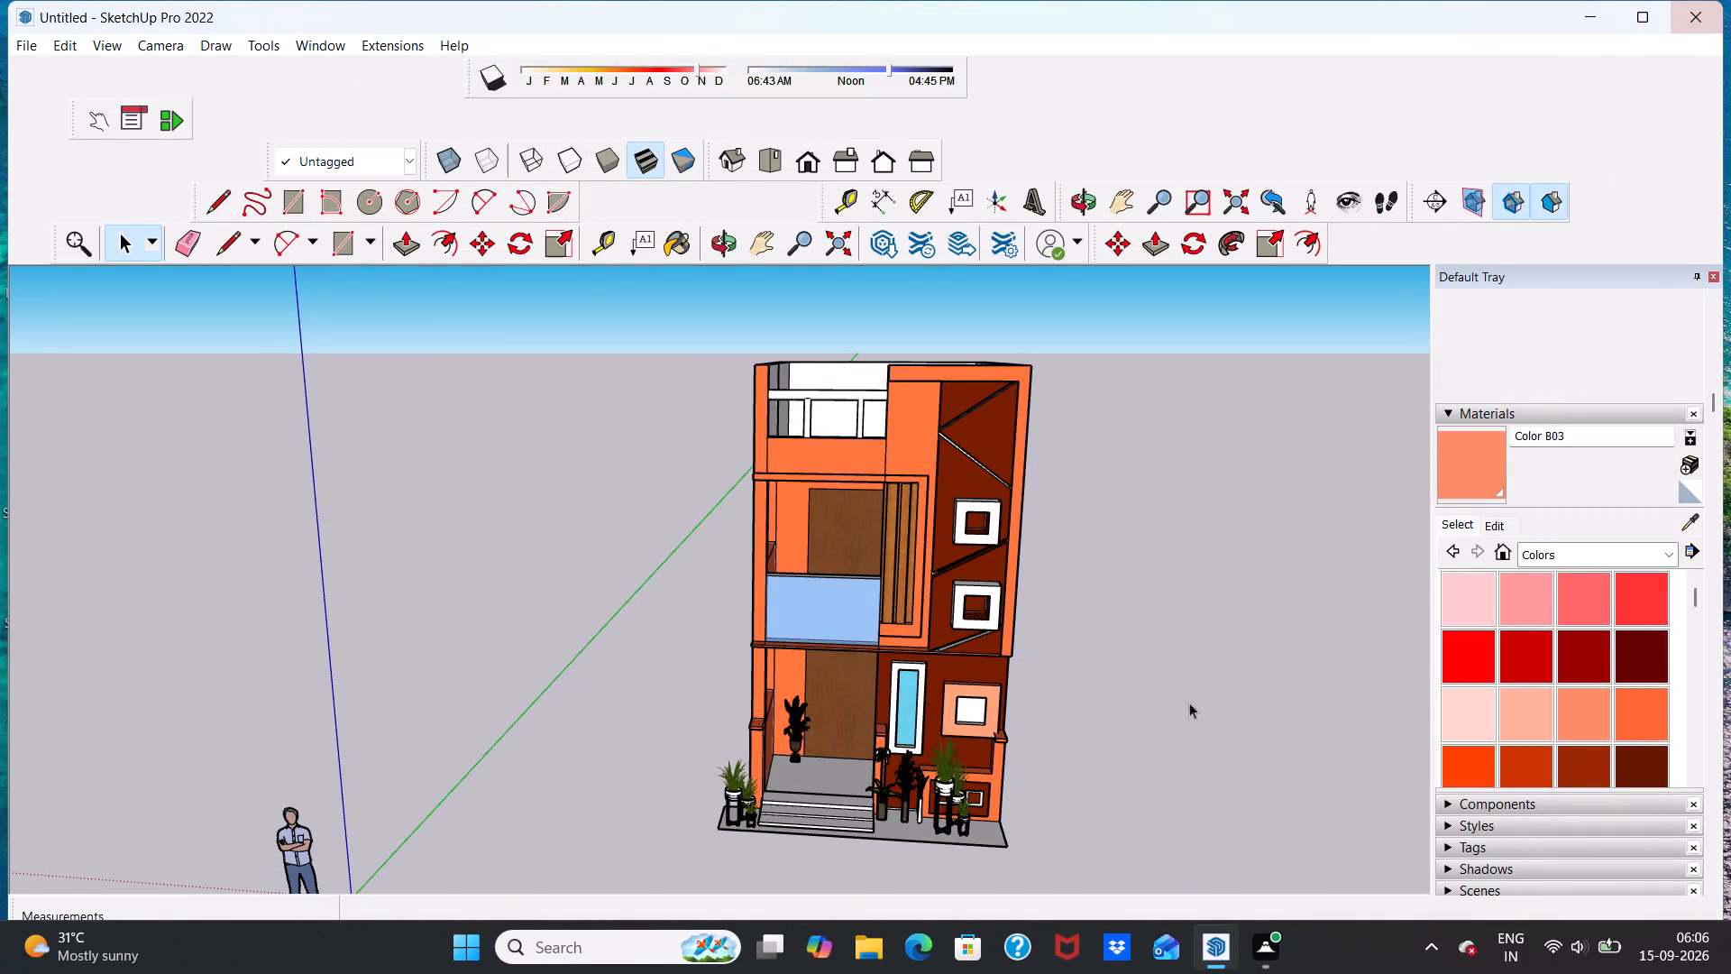
Examine the entrance steps, potted plants and front facade of the house up close and from a distance.
scroll(1091, 719, down, 5)
scroll(1103, 707, up, 5)
scroll(979, 797, up, 12)
scroll(988, 785, down, 10)
middle_drag(794, 845, 798, 795)
scroll(794, 845, up, 14)
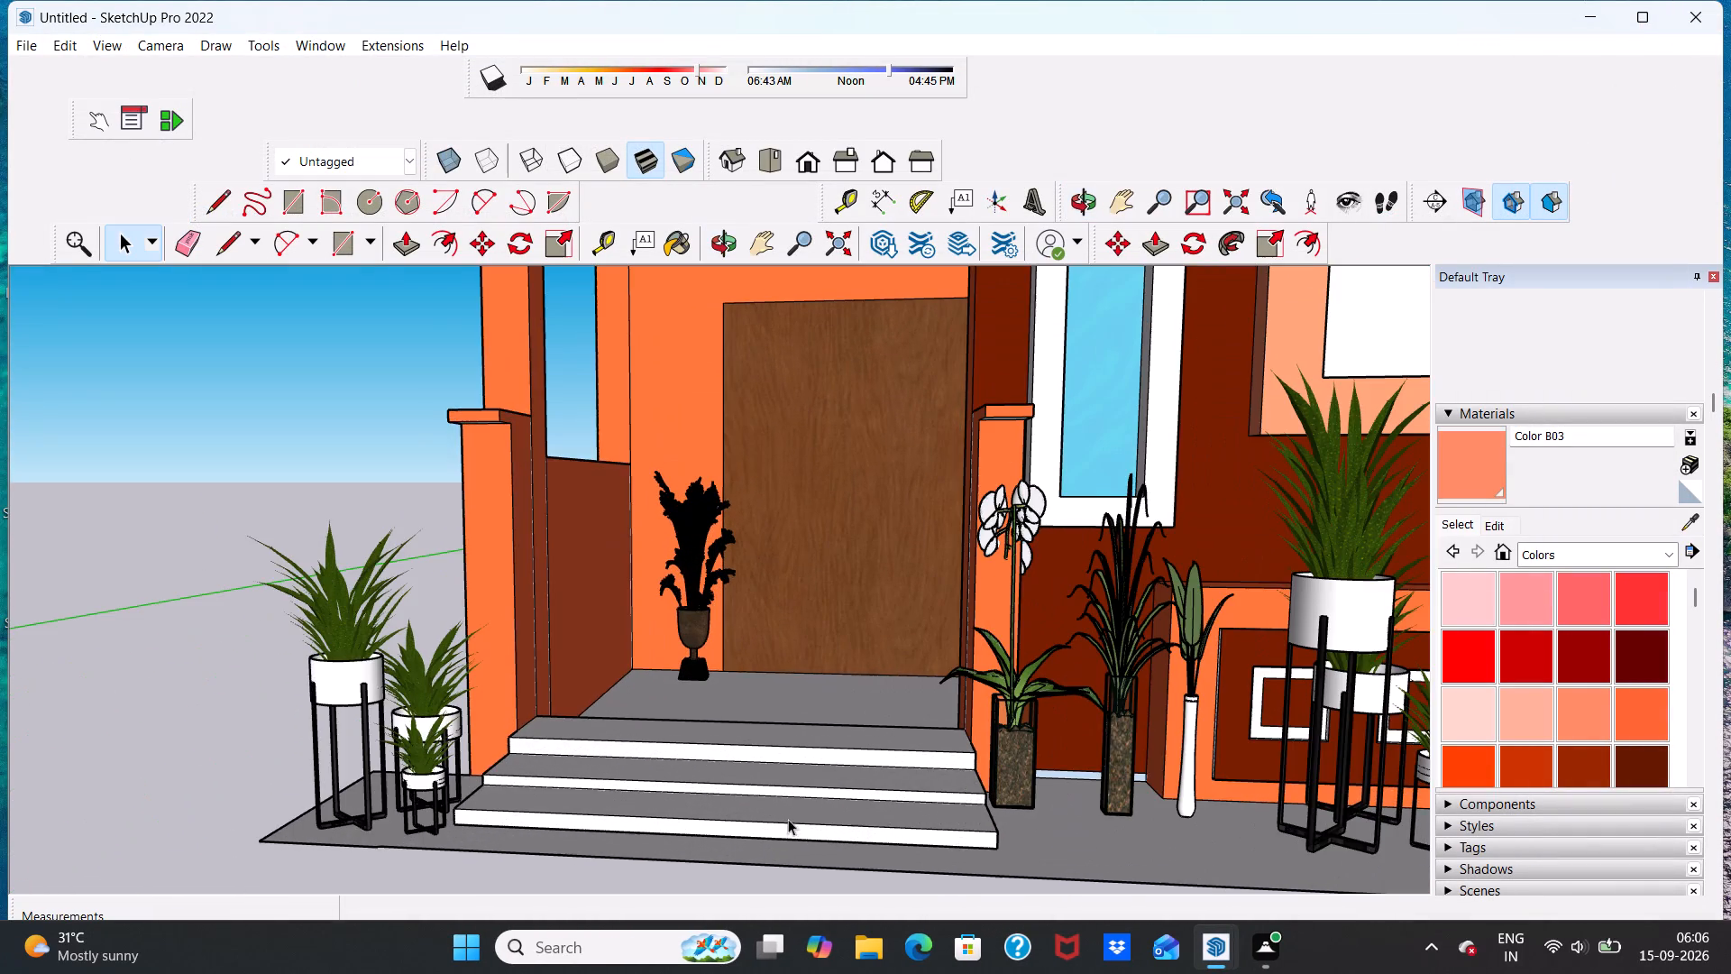
middle_drag(859, 766, 875, 890)
scroll(890, 829, up, 1)
scroll(902, 783, down, 9)
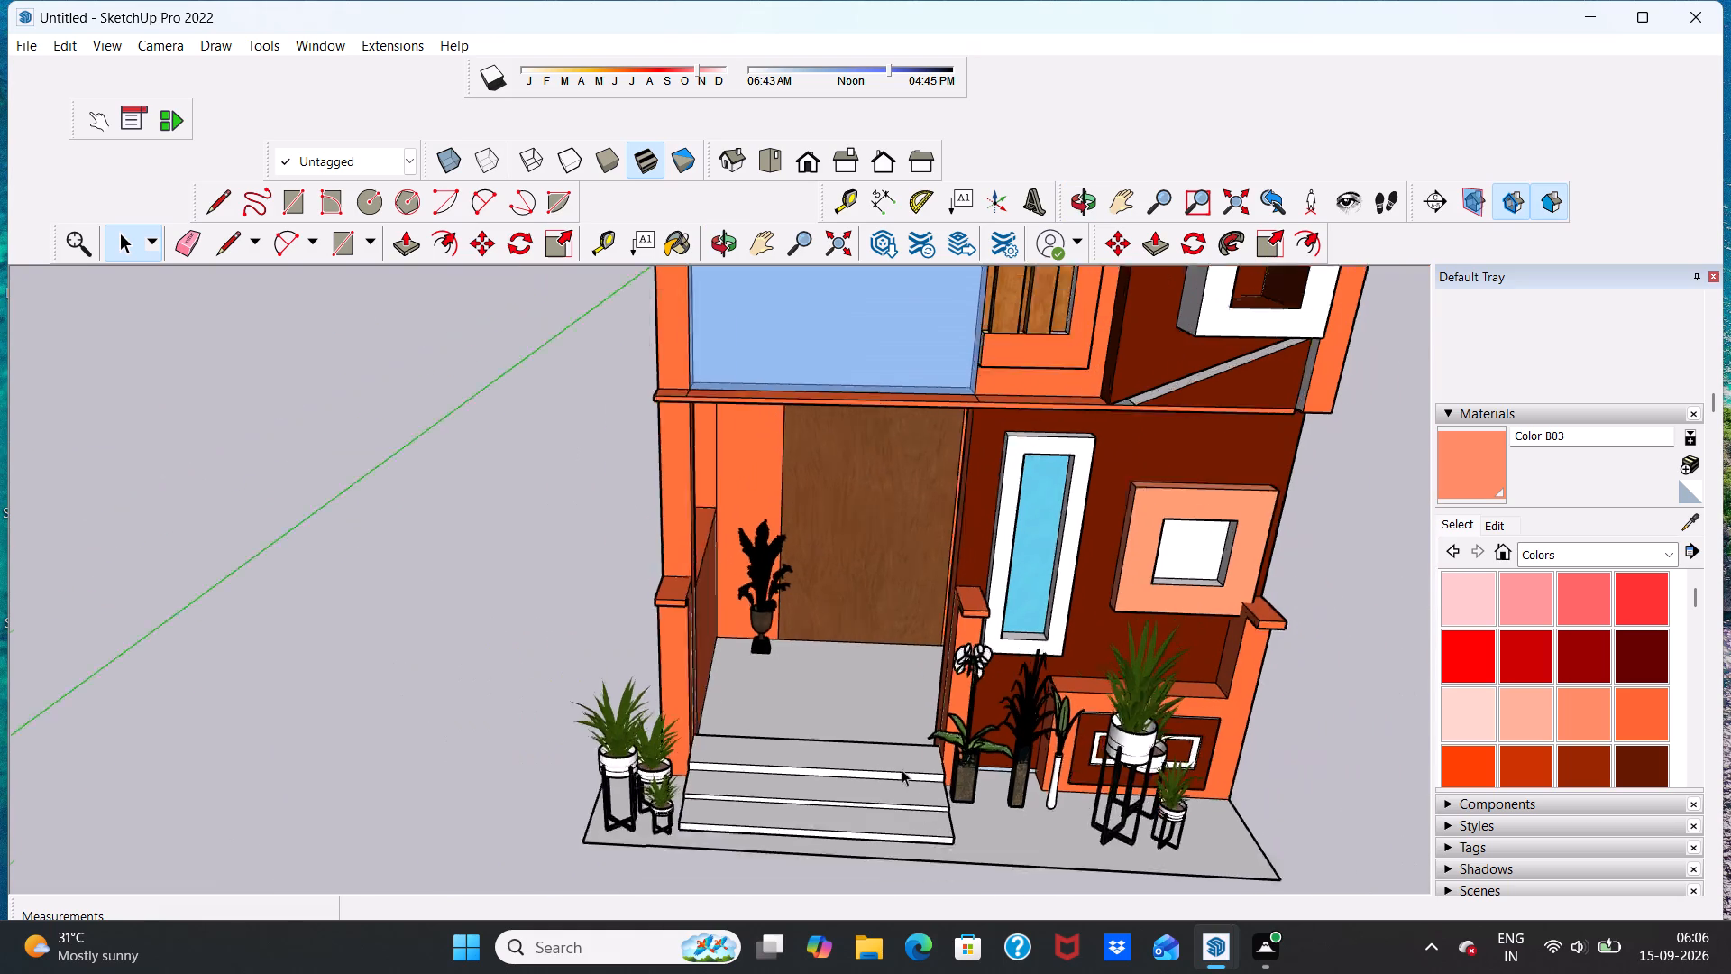
scroll(902, 769, down, 1)
scroll(820, 745, down, 5)
middle_drag(838, 748, 838, 695)
middle_drag(836, 720, 828, 786)
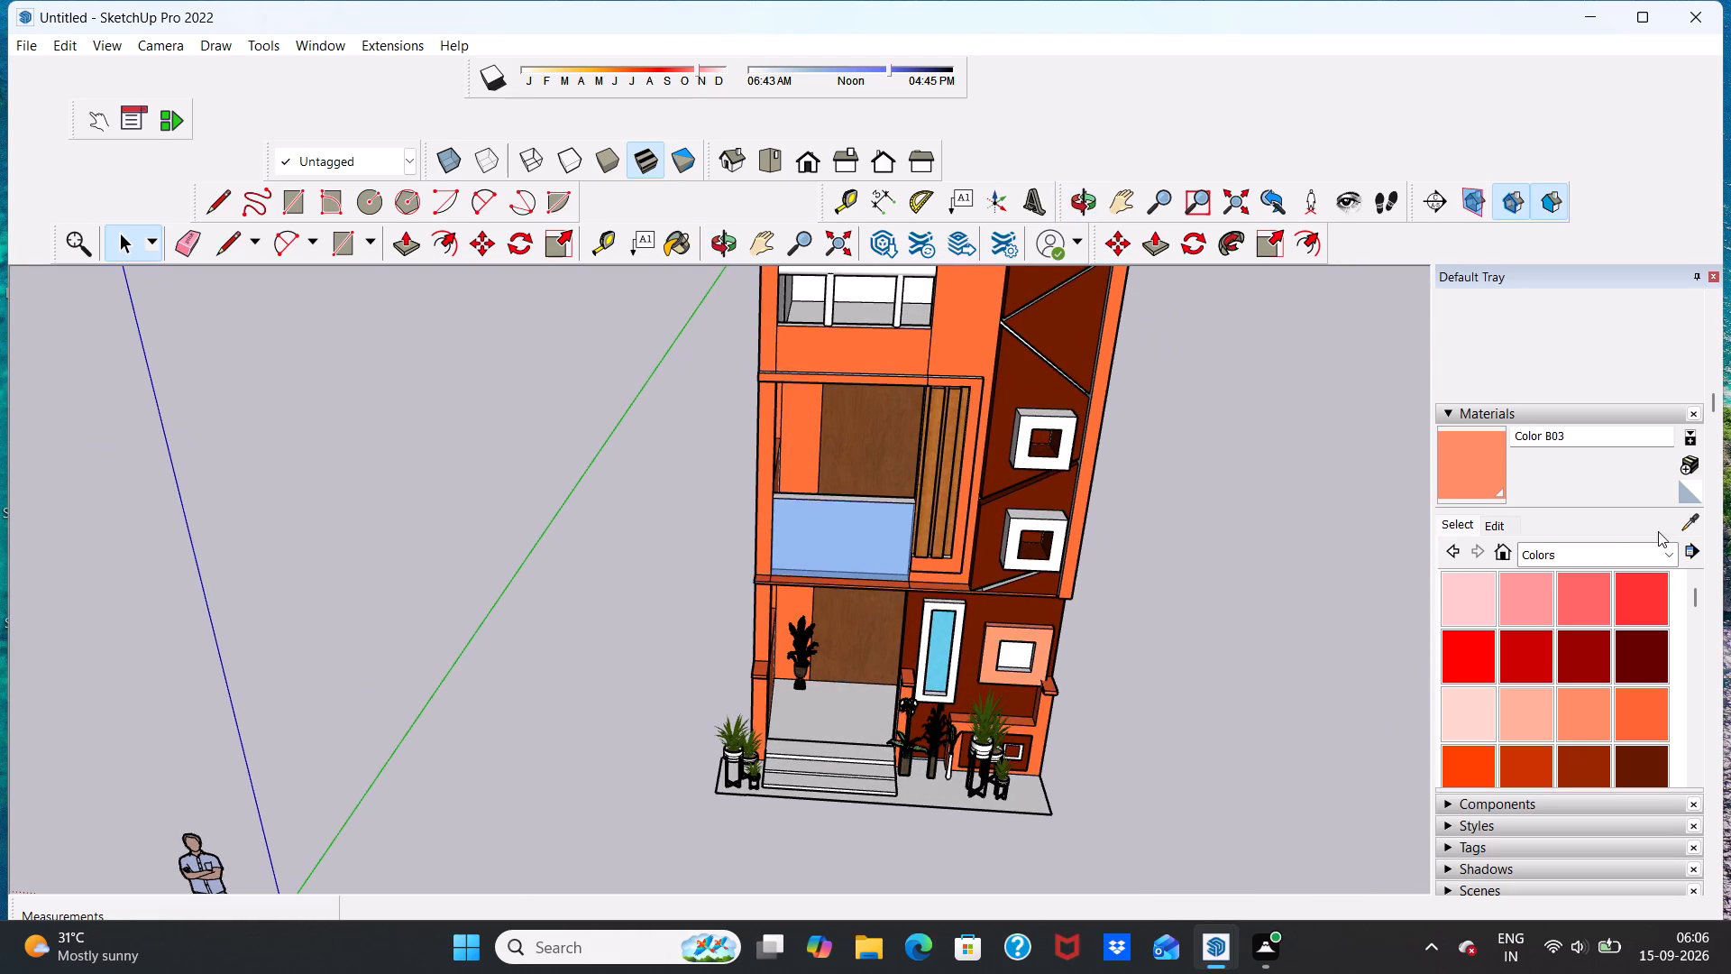
Paint the ground- and first-floor faces of the plain side wall beside the balcony with Terrazzo Tile Light from Synthetic Surfaces.
click(1671, 558)
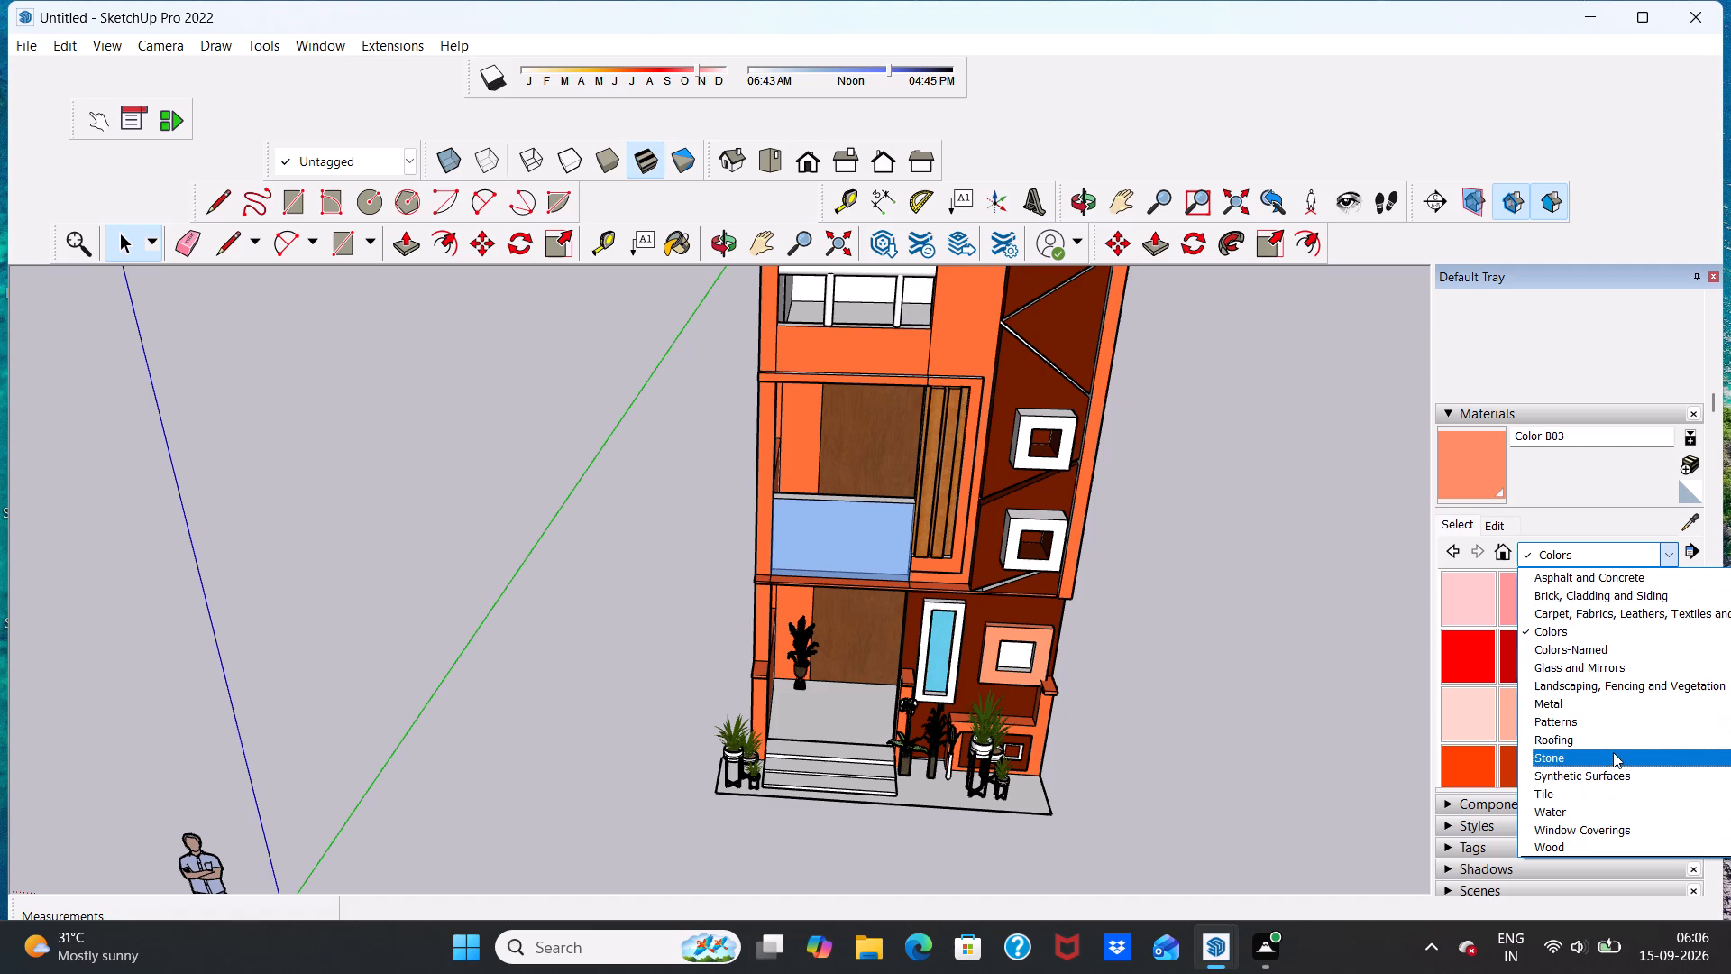
click(1614, 771)
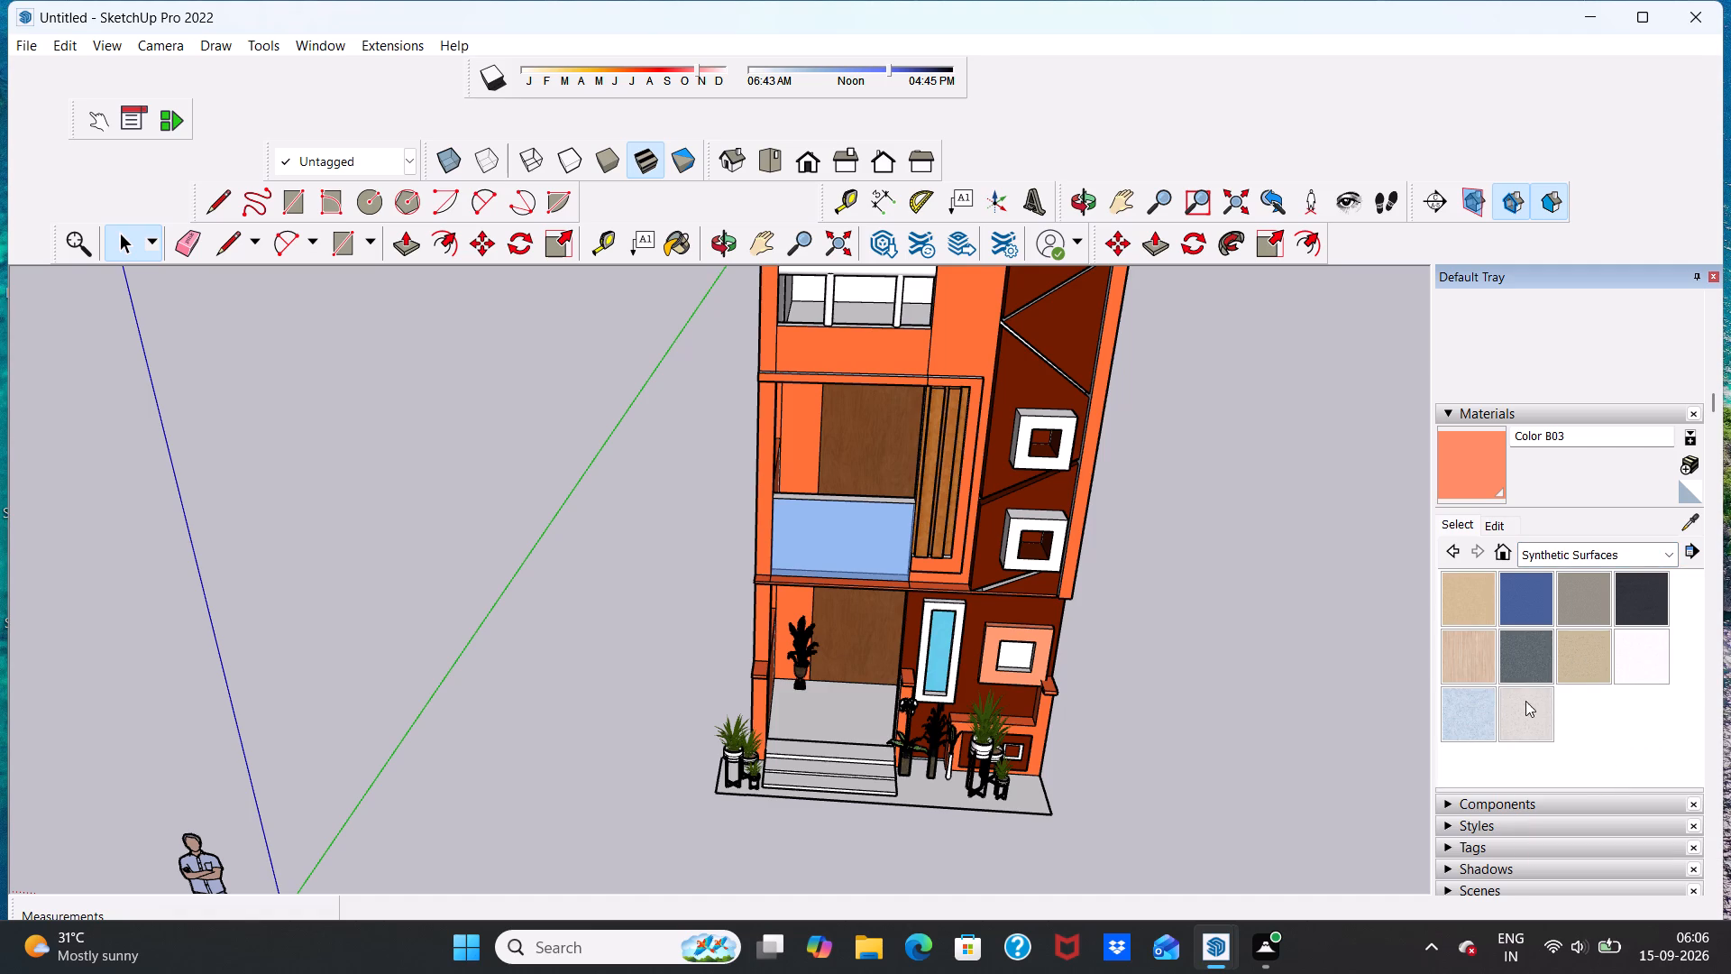
click(1532, 714)
middle_drag(719, 569, 727, 569)
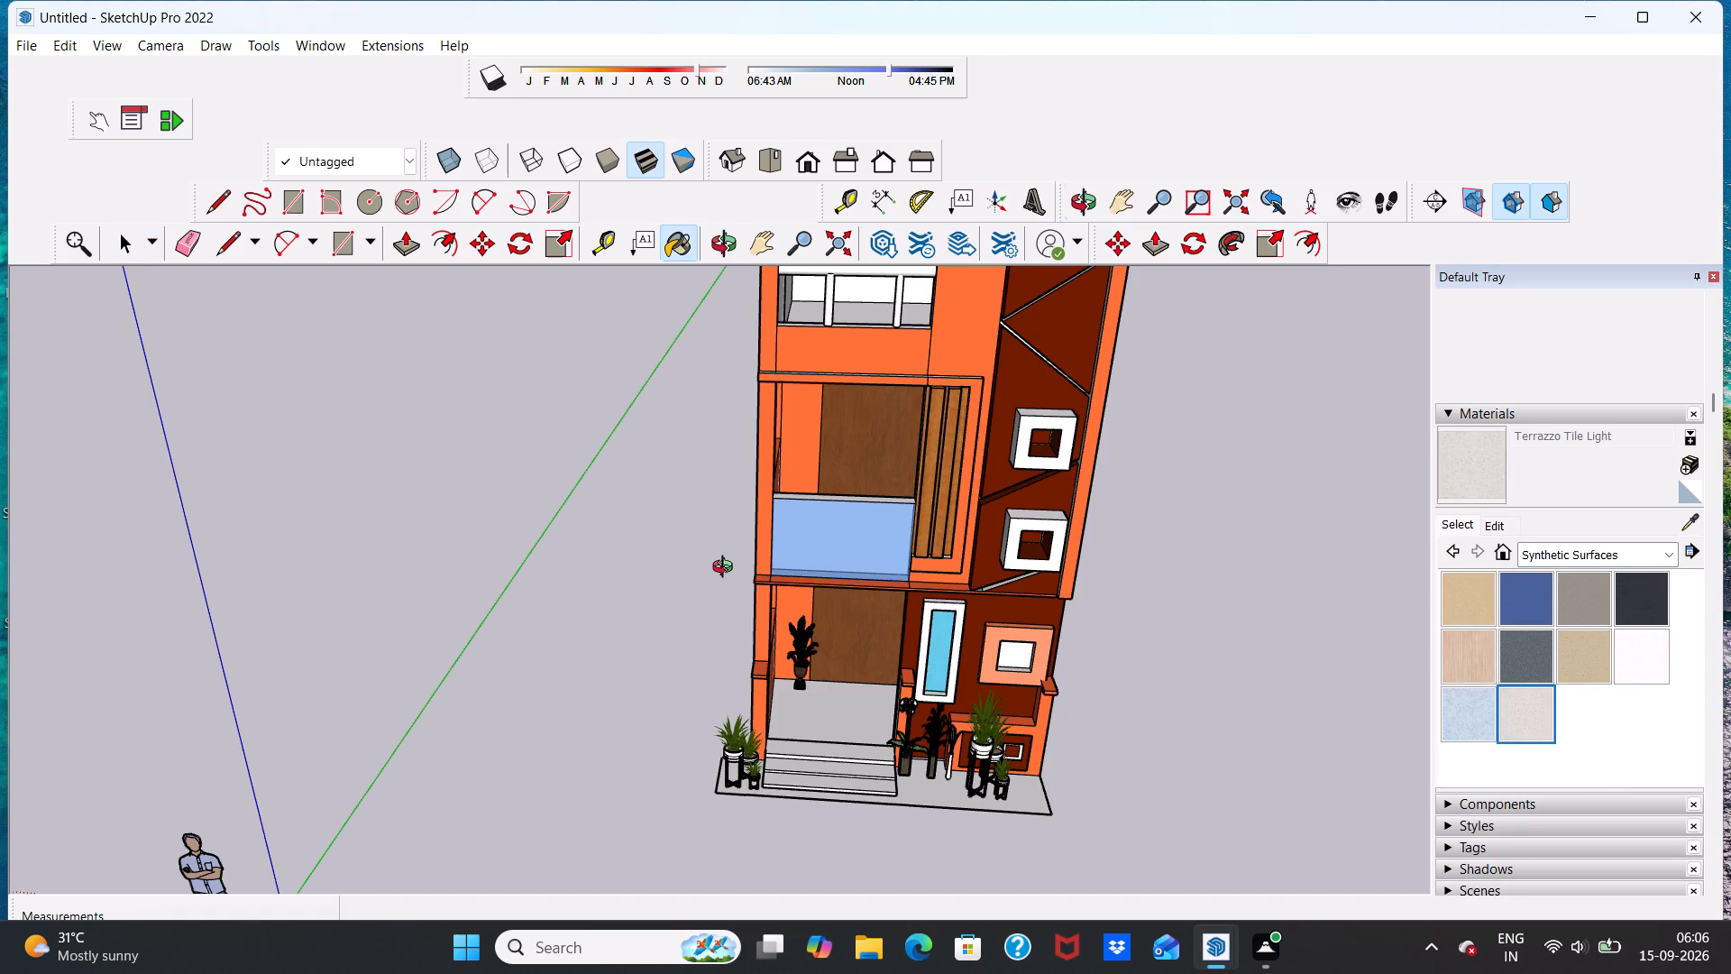
middle_drag(727, 569, 1096, 561)
scroll(632, 578, up, 4)
click(605, 579)
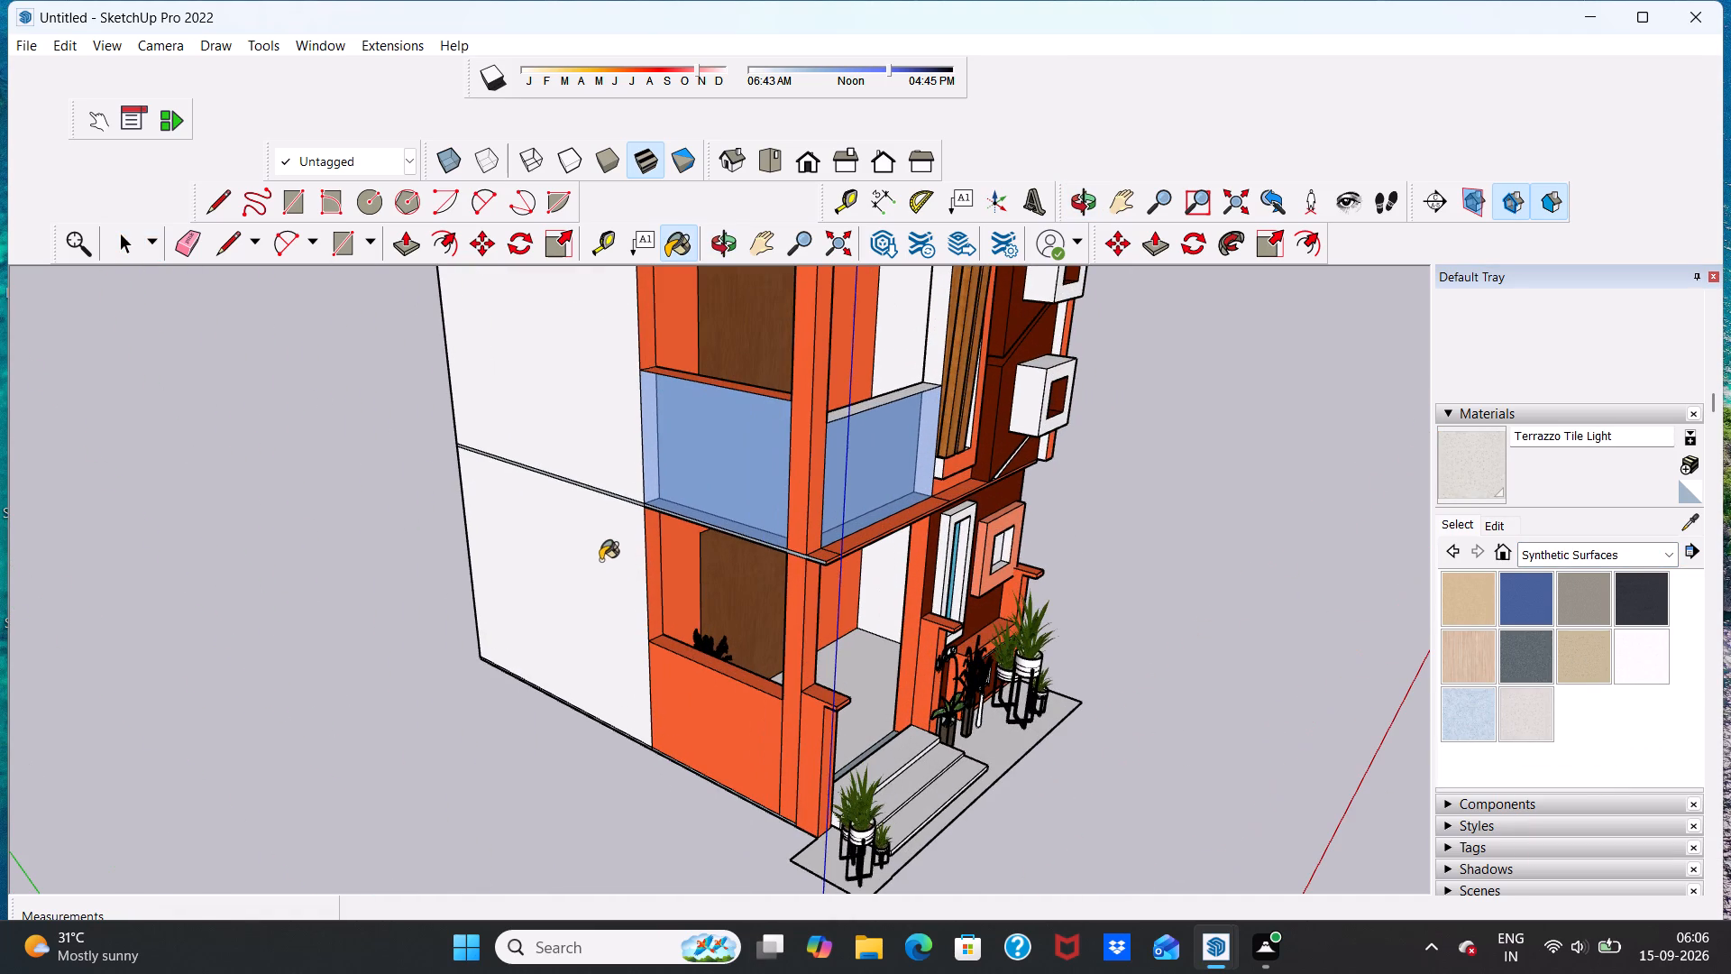
click(622, 415)
scroll(603, 470, down, 13)
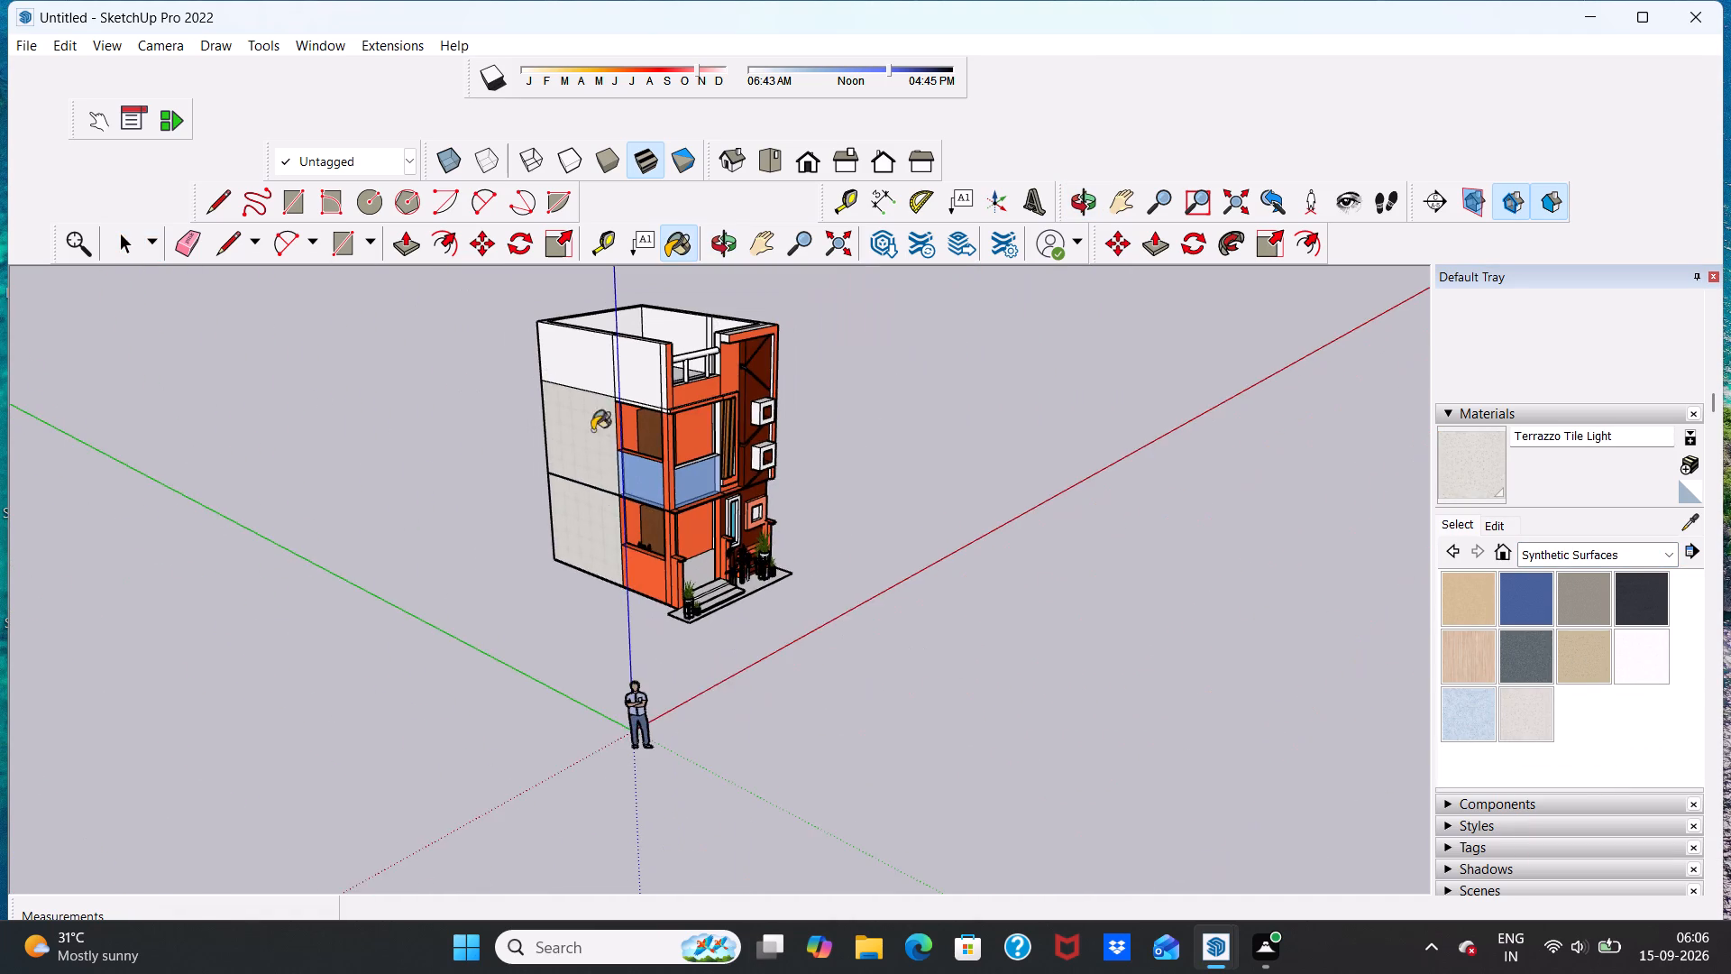
Paint the top-floor faces of the same side wall with Terrazzo Tile Light, including the front section and edge strip.
scroll(597, 345, up, 12)
click(572, 395)
scroll(572, 399, down, 5)
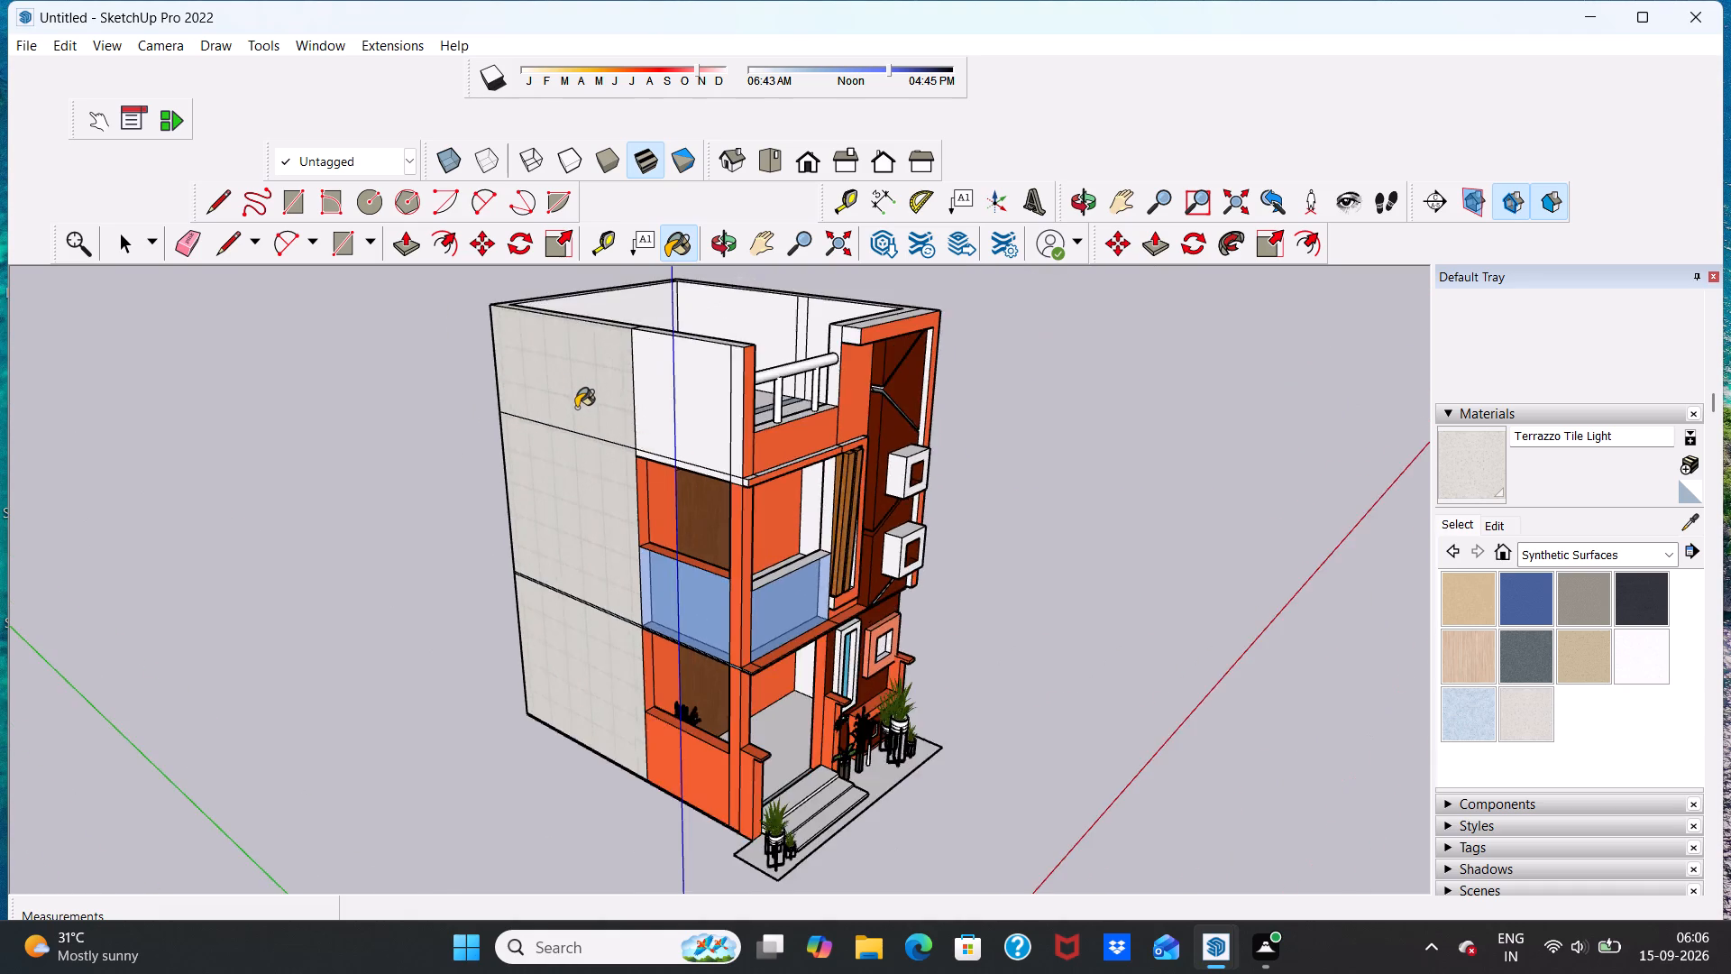
scroll(576, 408, down, 6)
scroll(707, 439, up, 5)
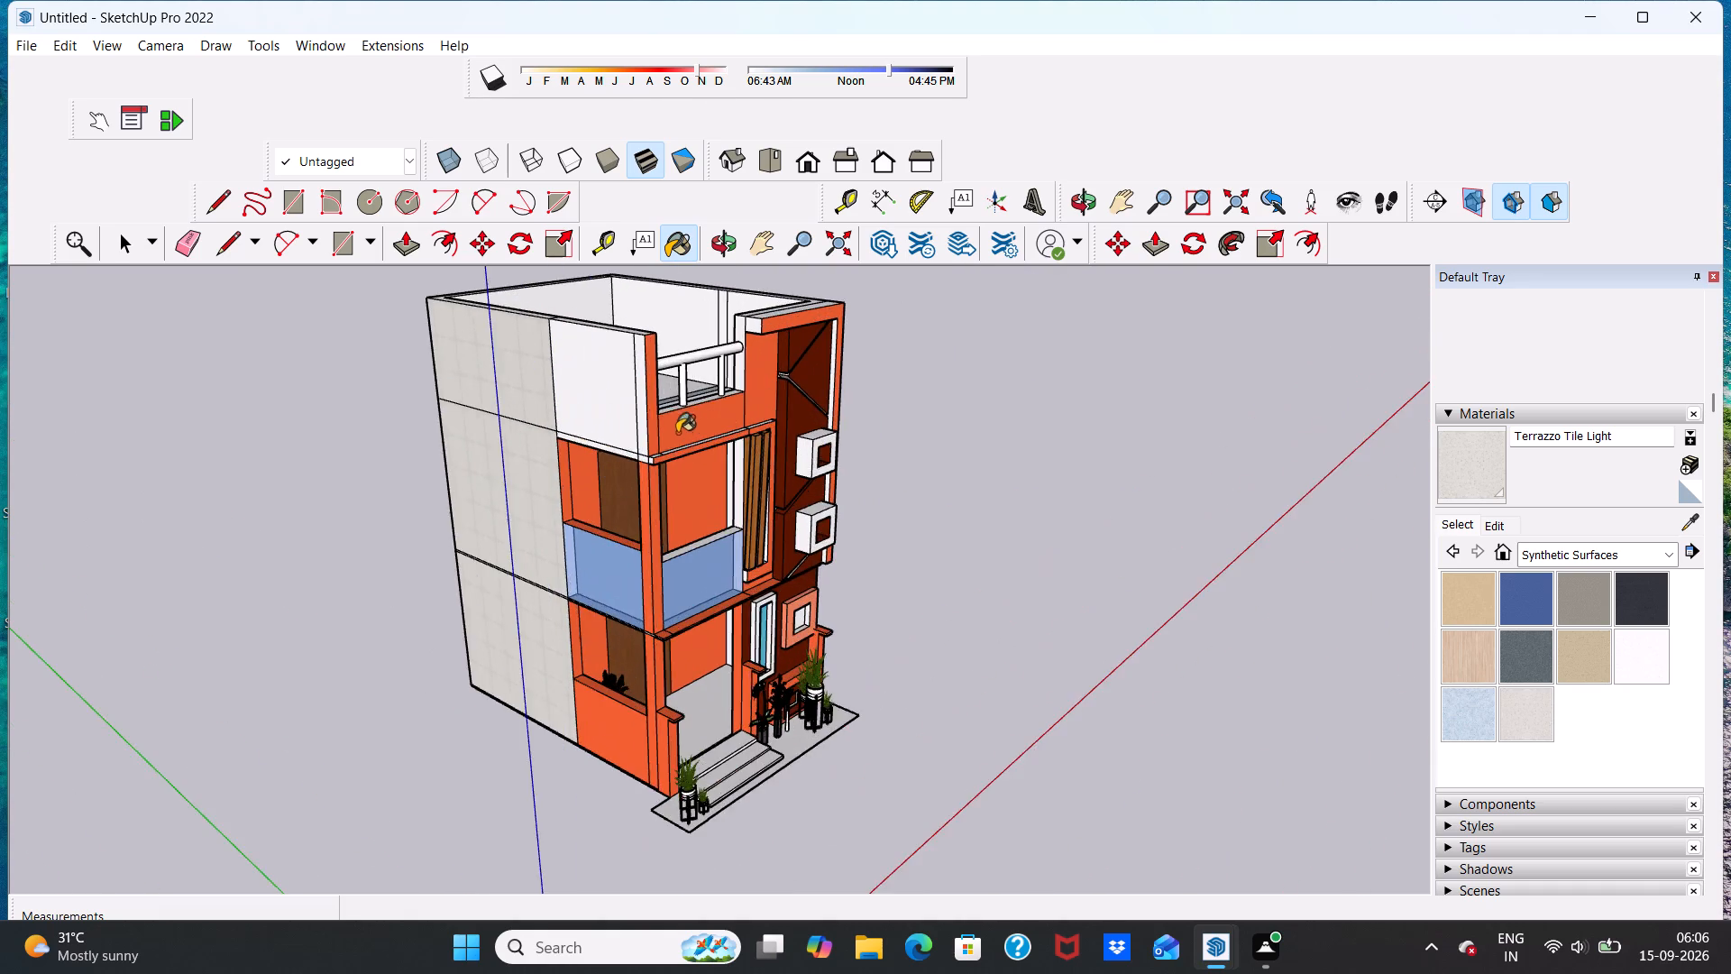
scroll(663, 416, up, 5)
click(589, 406)
scroll(609, 417, down, 11)
scroll(616, 418, up, 12)
click(622, 431)
scroll(621, 437, down, 13)
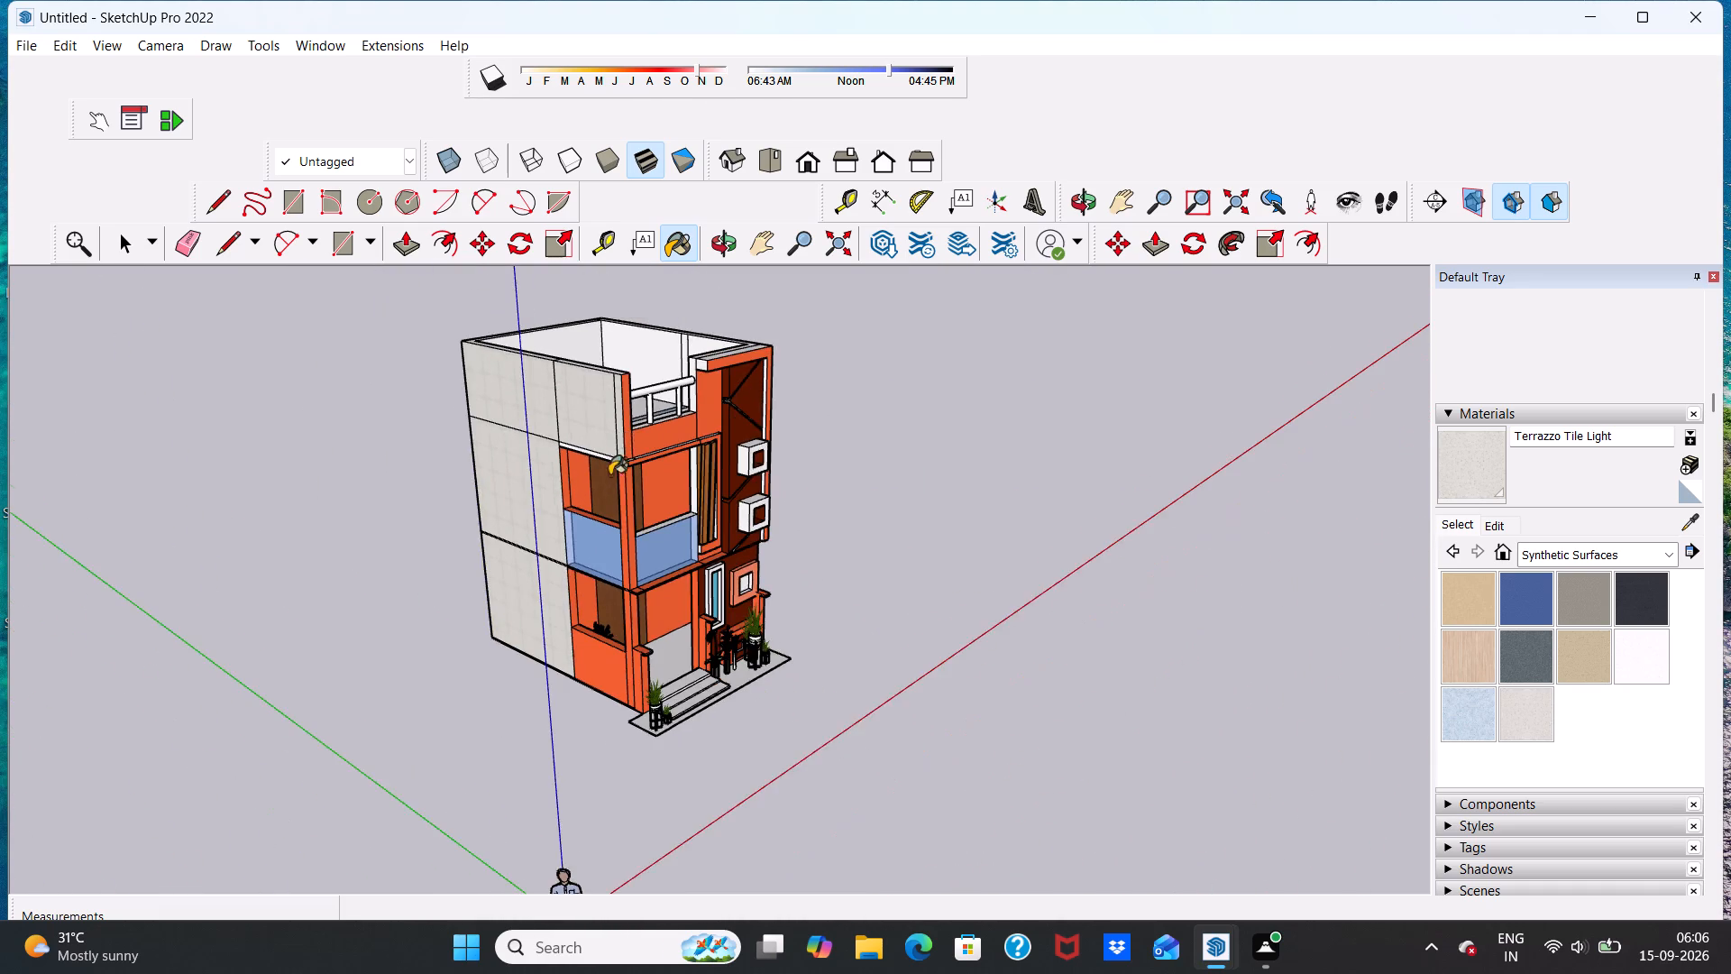
Paint all three storeys of the opposite side wall with Terrazzo Tile Light.
scroll(609, 475, down, 2)
middle_drag(792, 460, 409, 493)
middle_drag(974, 454, 529, 522)
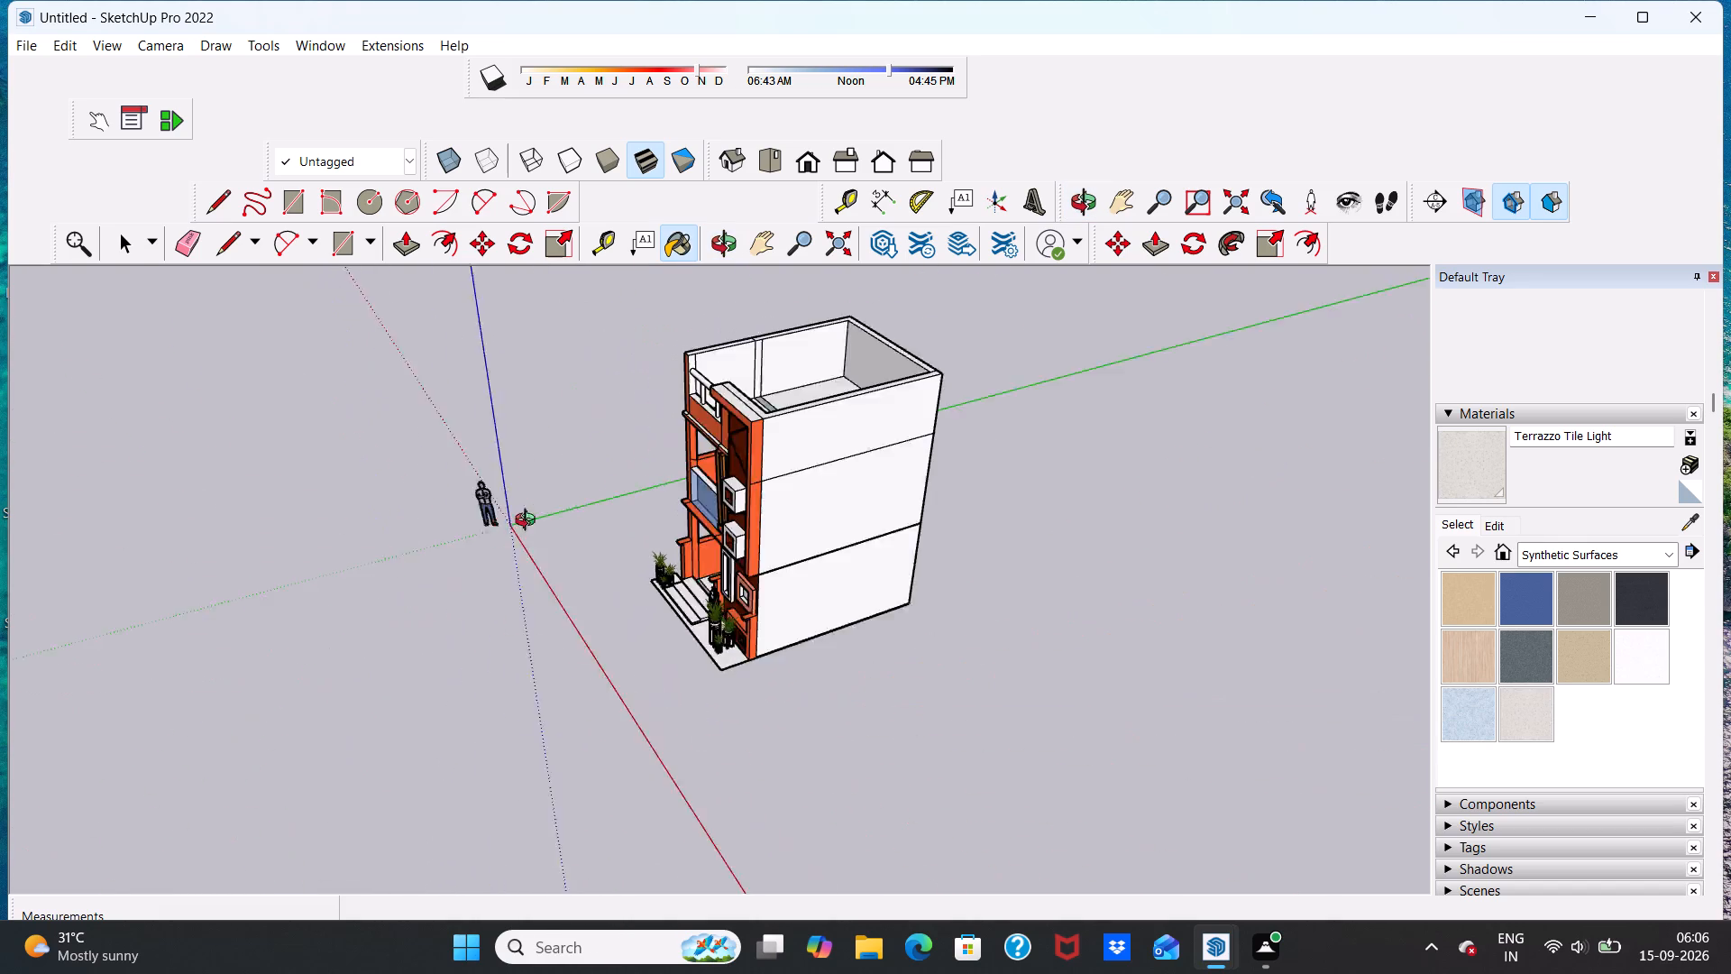
middle_drag(529, 522, 499, 521)
scroll(879, 478, up, 5)
click(836, 420)
click(847, 509)
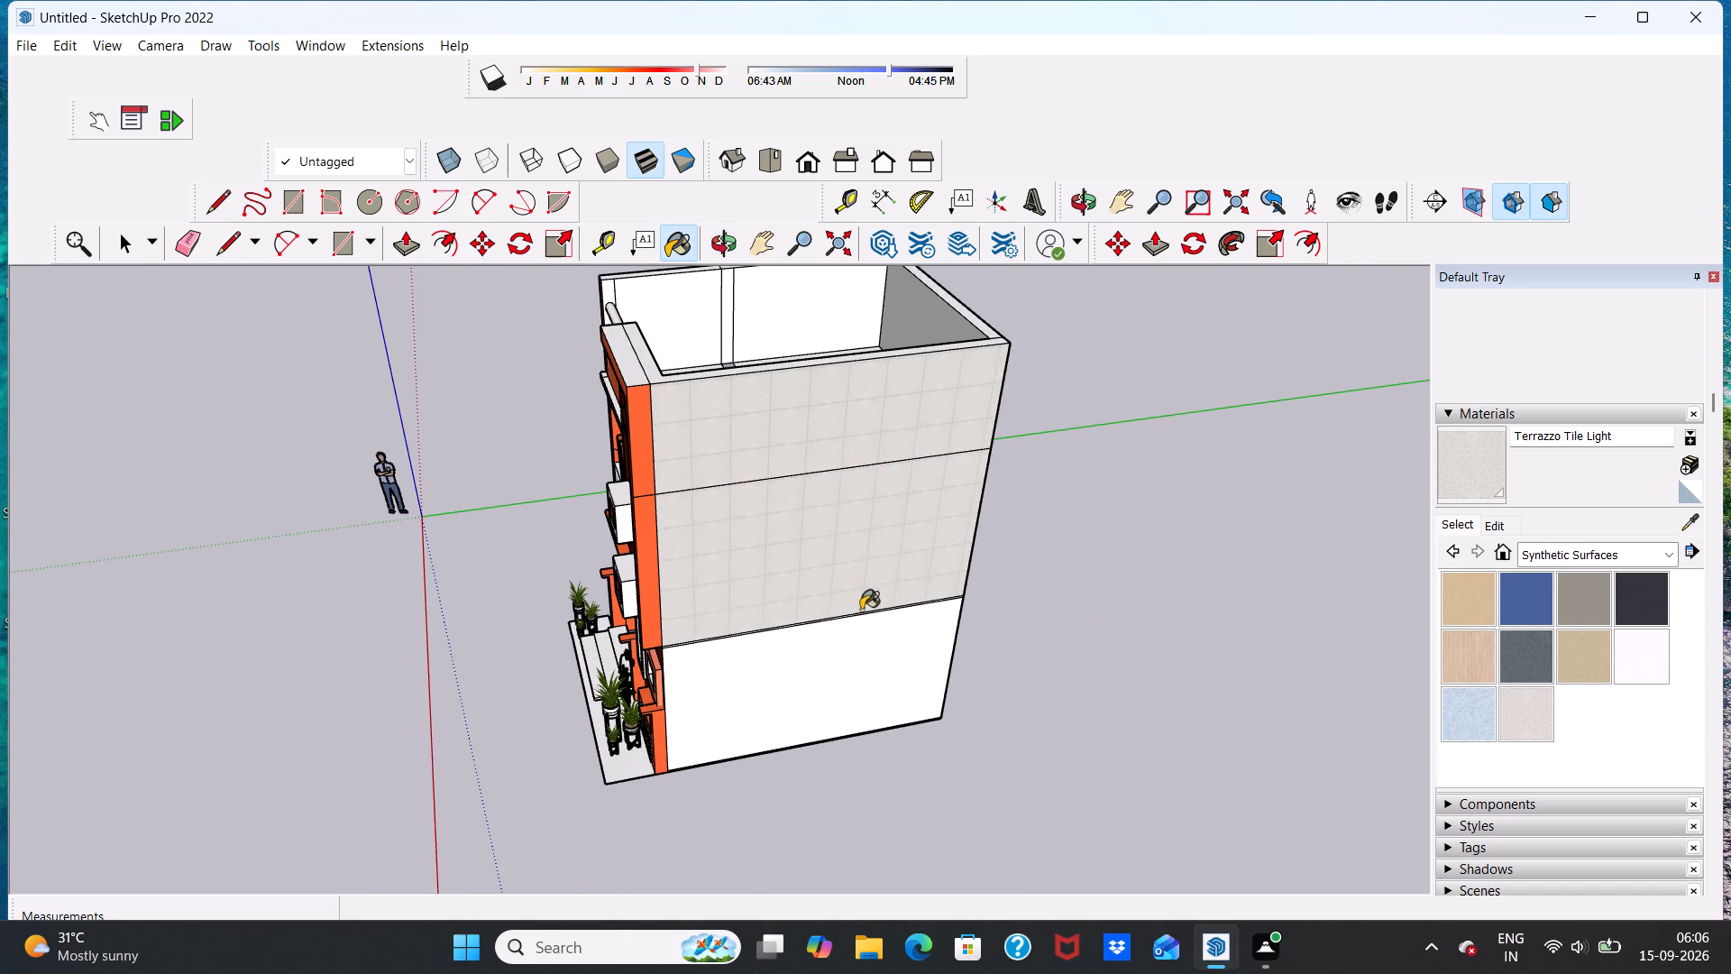
click(858, 641)
Paint all three storeys of the rear wall, including the narrow strip at its top corner, with Terrazzo Tile Light.
scroll(911, 598, down, 7)
middle_drag(1015, 531, 510, 517)
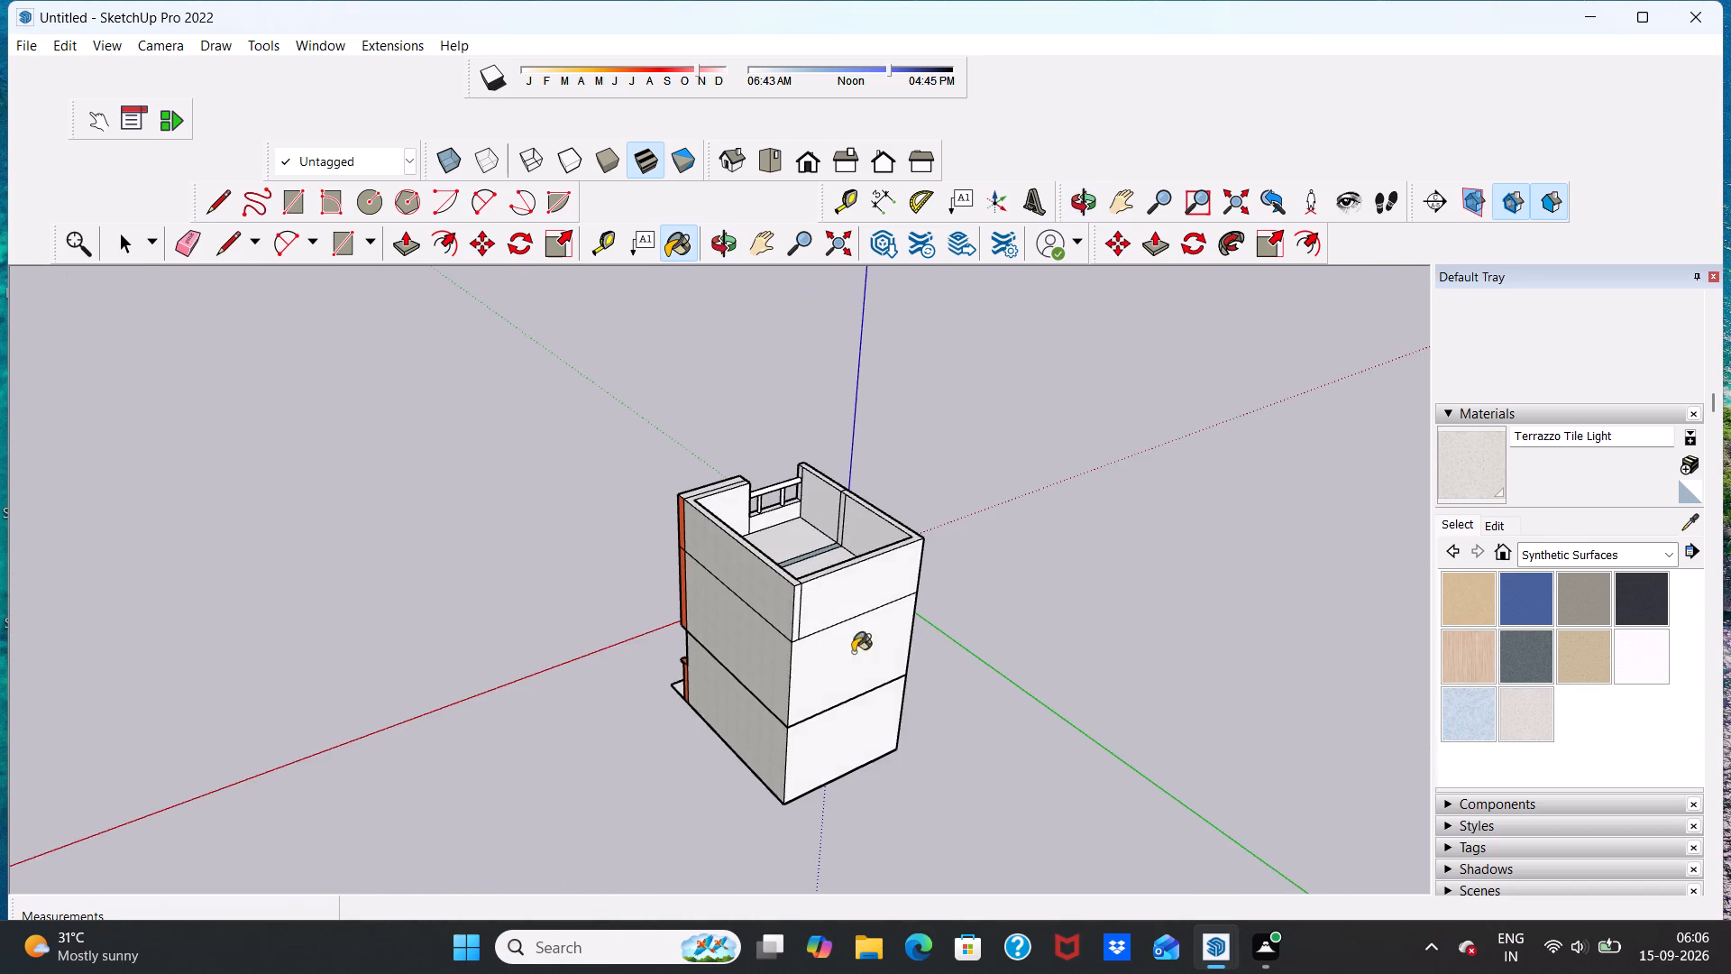
middle_drag(853, 653, 852, 513)
click(852, 513)
click(866, 615)
drag(861, 752, 858, 739)
scroll(797, 629, up, 11)
click(793, 457)
scroll(797, 482, down, 6)
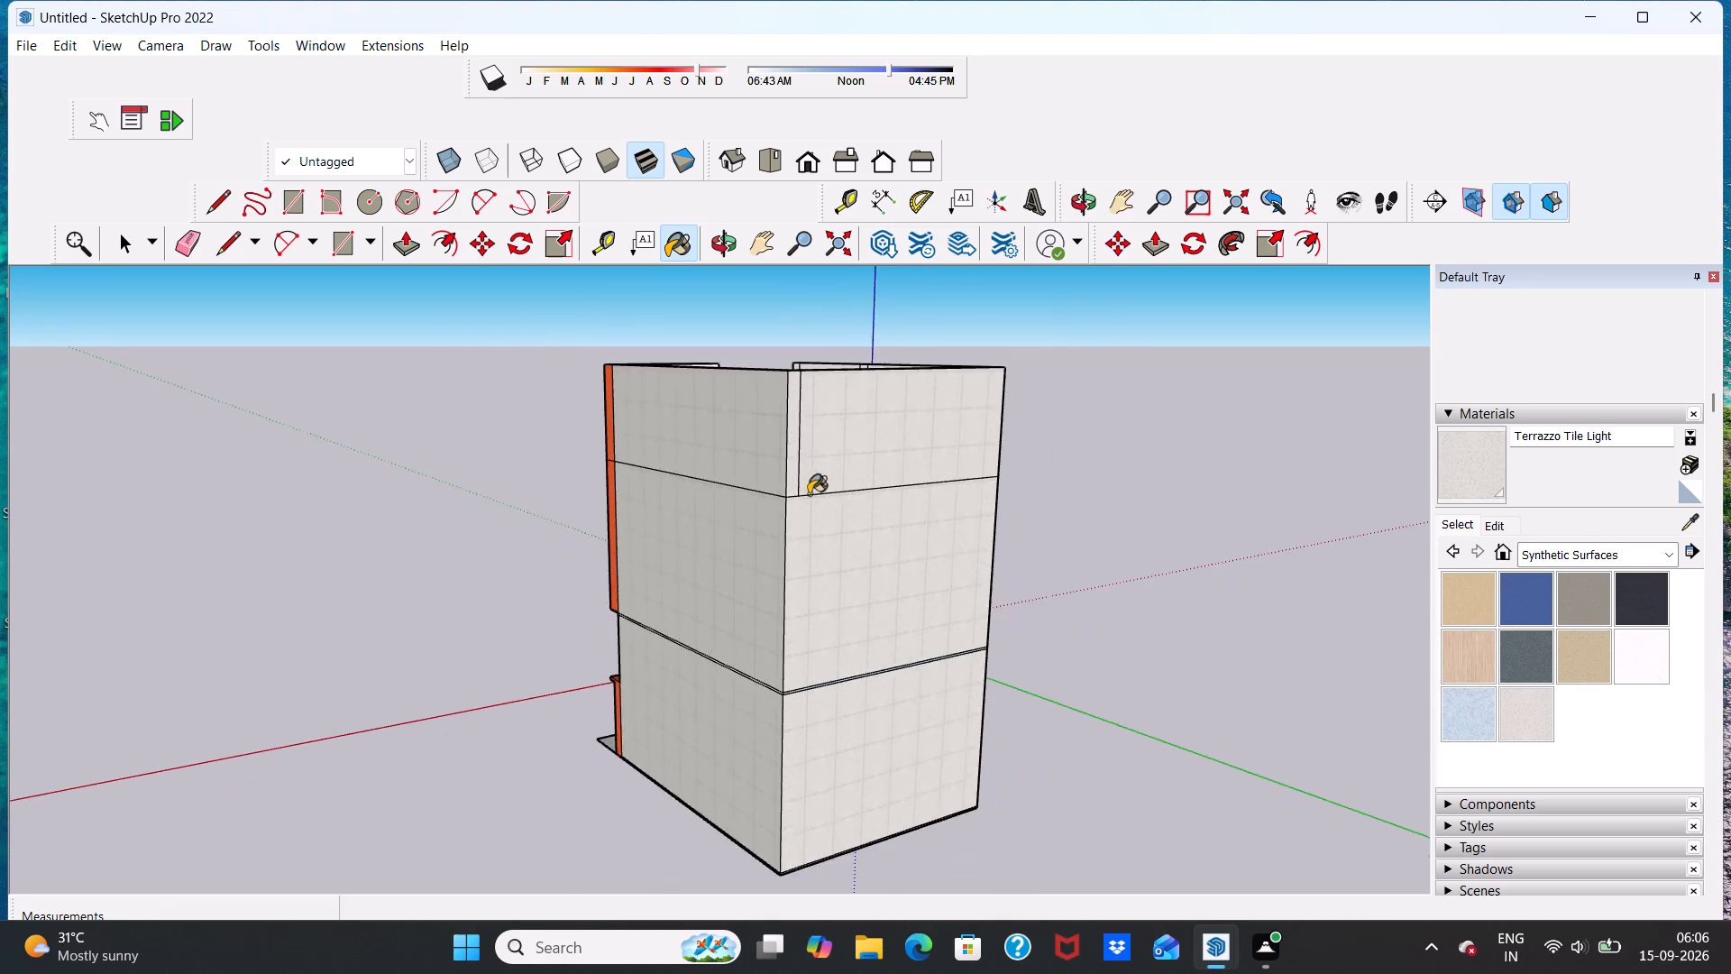
Leave the Paint Bucket and examine the front of the house around the entrance and plants.
scroll(809, 494, down, 7)
middle_drag(696, 581, 1413, 590)
middle_drag(703, 589, 1197, 604)
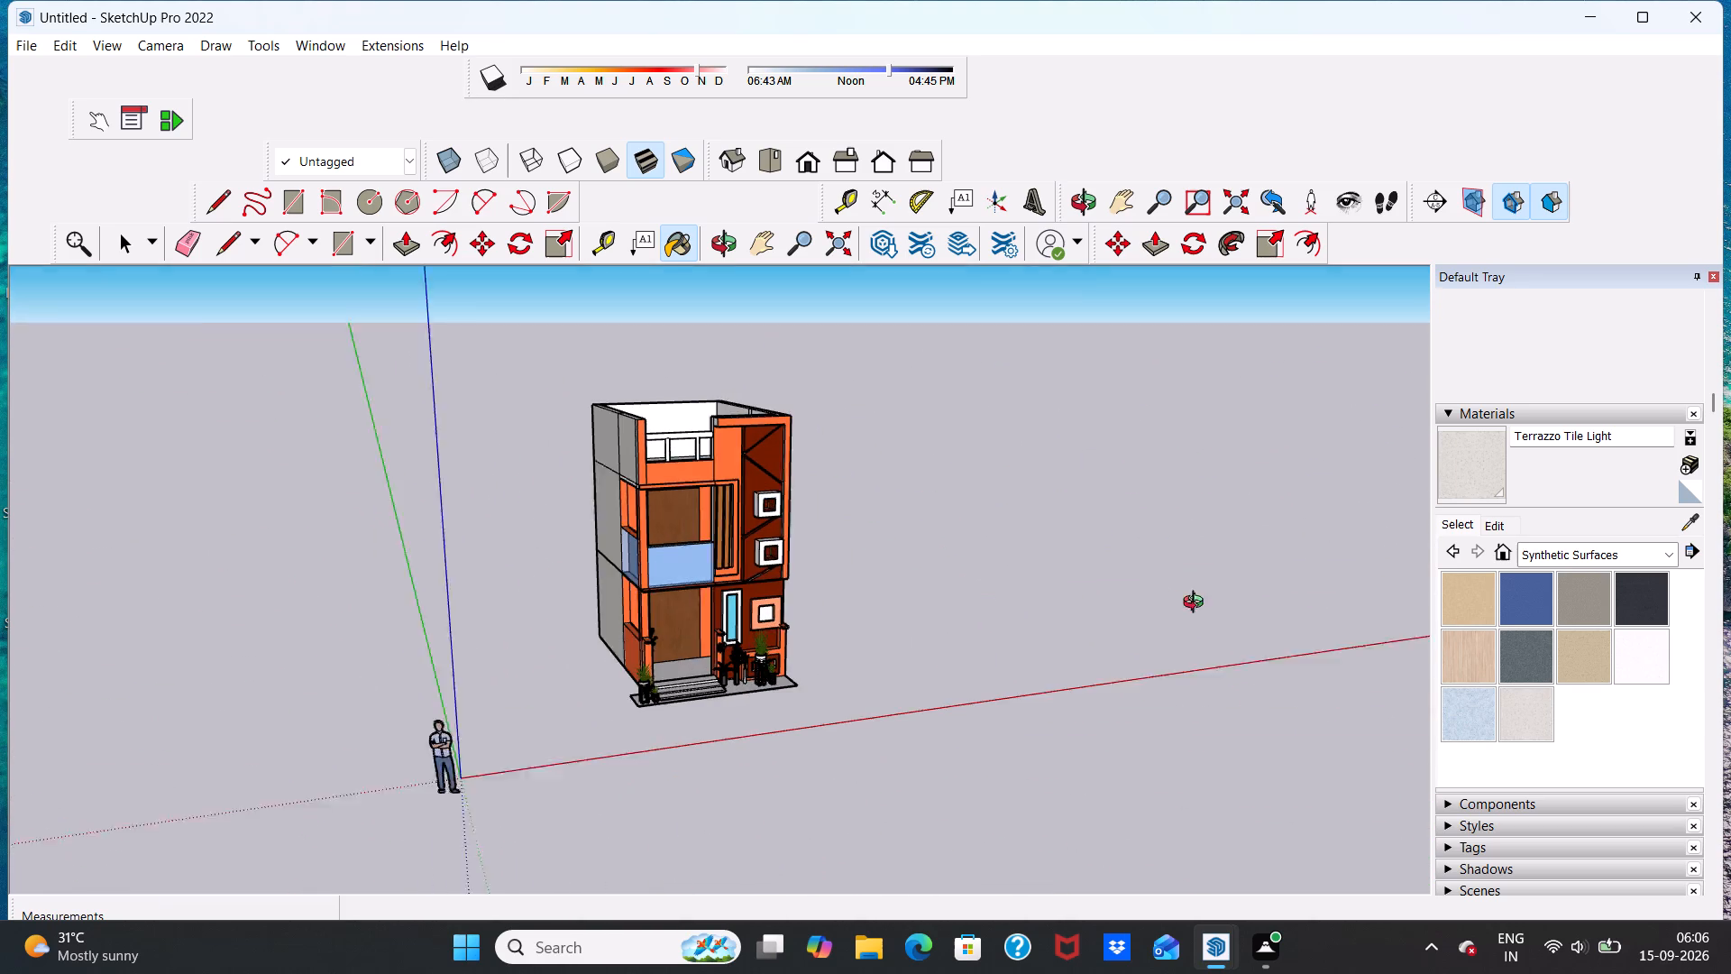
middle_drag(1197, 604, 1202, 604)
middle_drag(971, 599, 763, 601)
scroll(884, 648, up, 4)
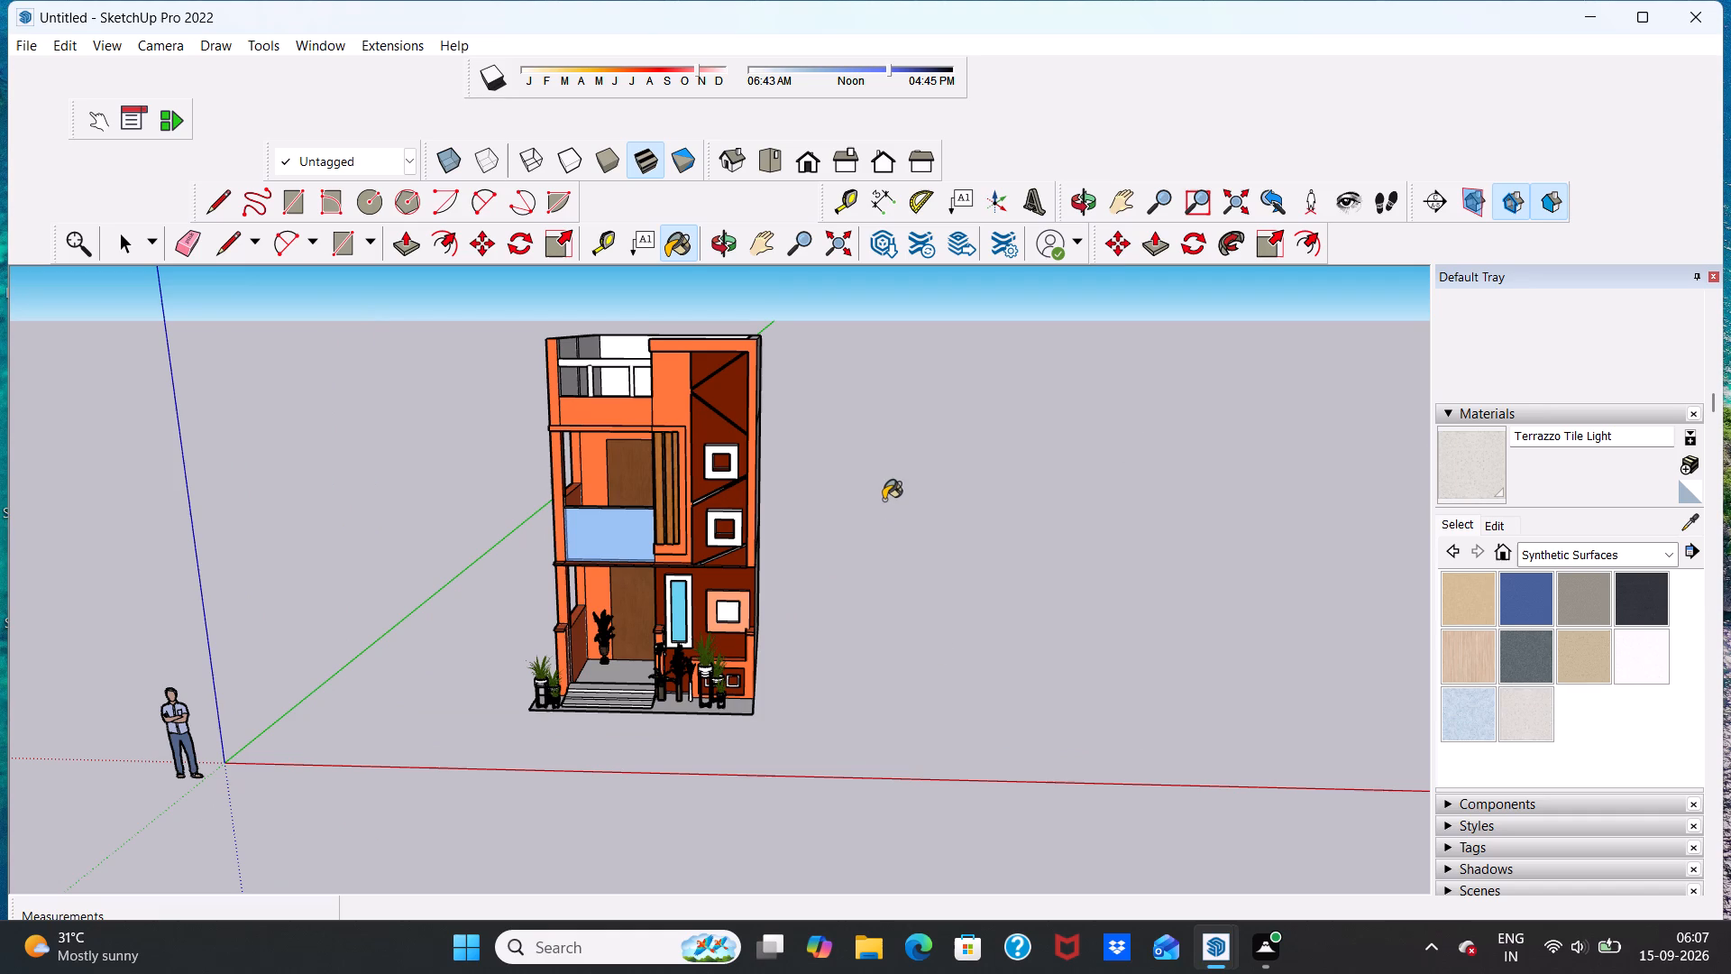
key(space)
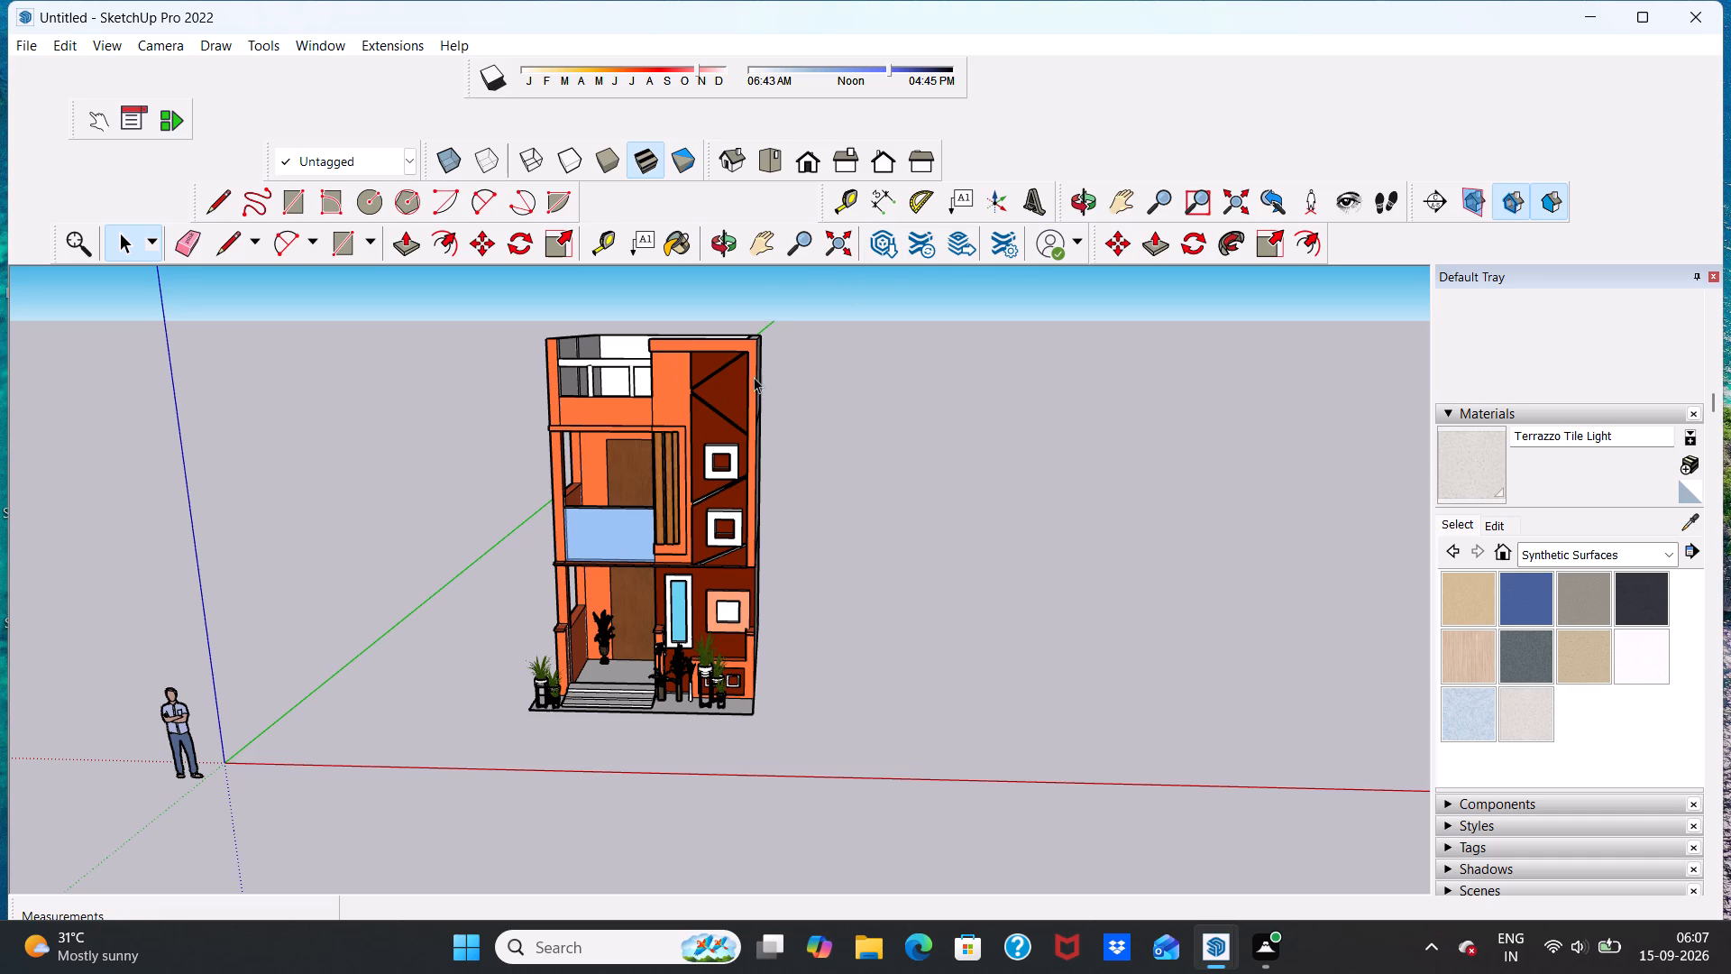
scroll(709, 639, up, 4)
scroll(709, 639, down, 1)
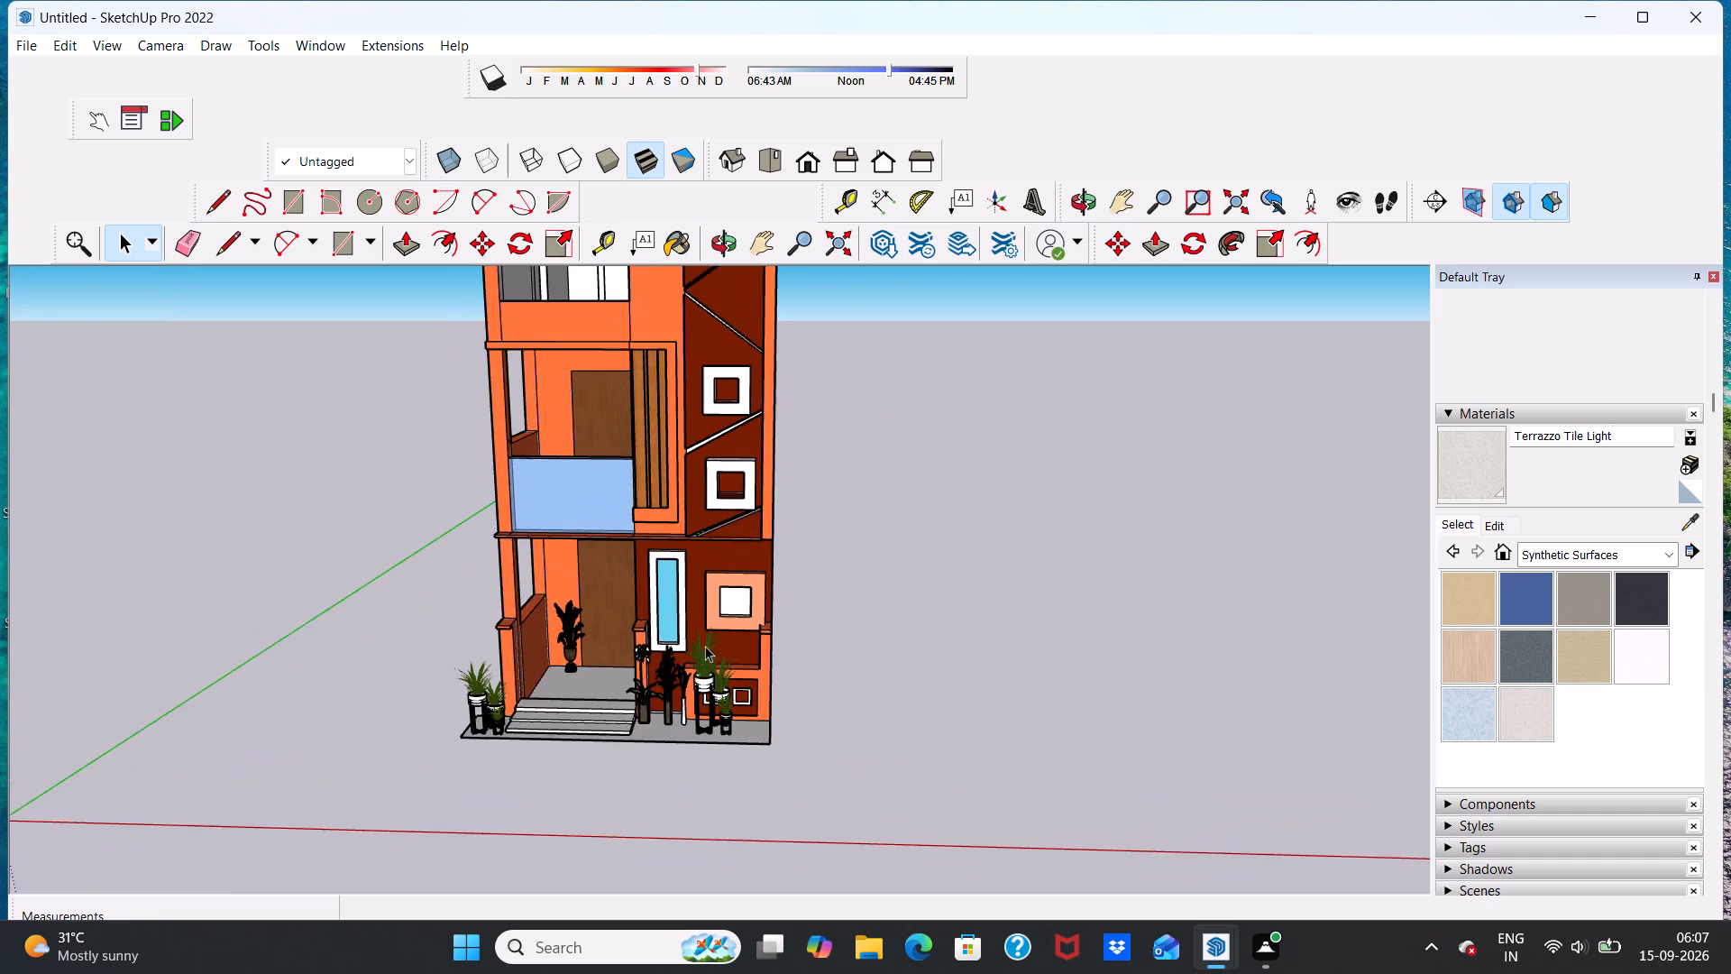
scroll(697, 658, down, 1)
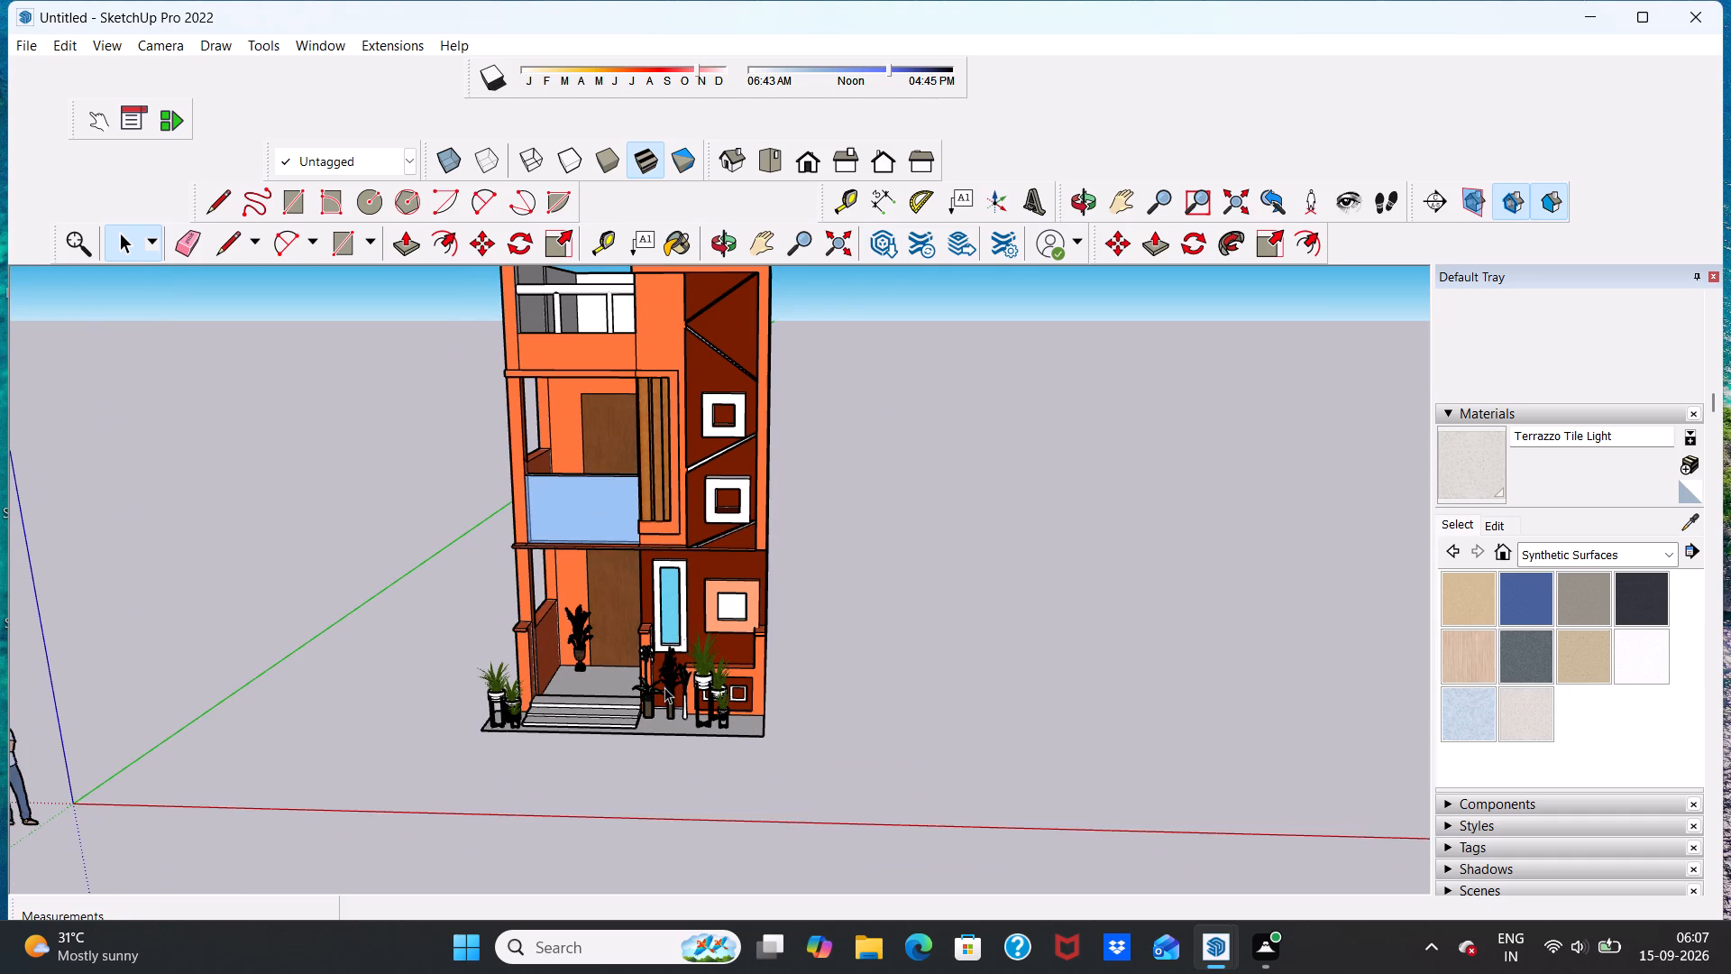
scroll(537, 693, up, 1)
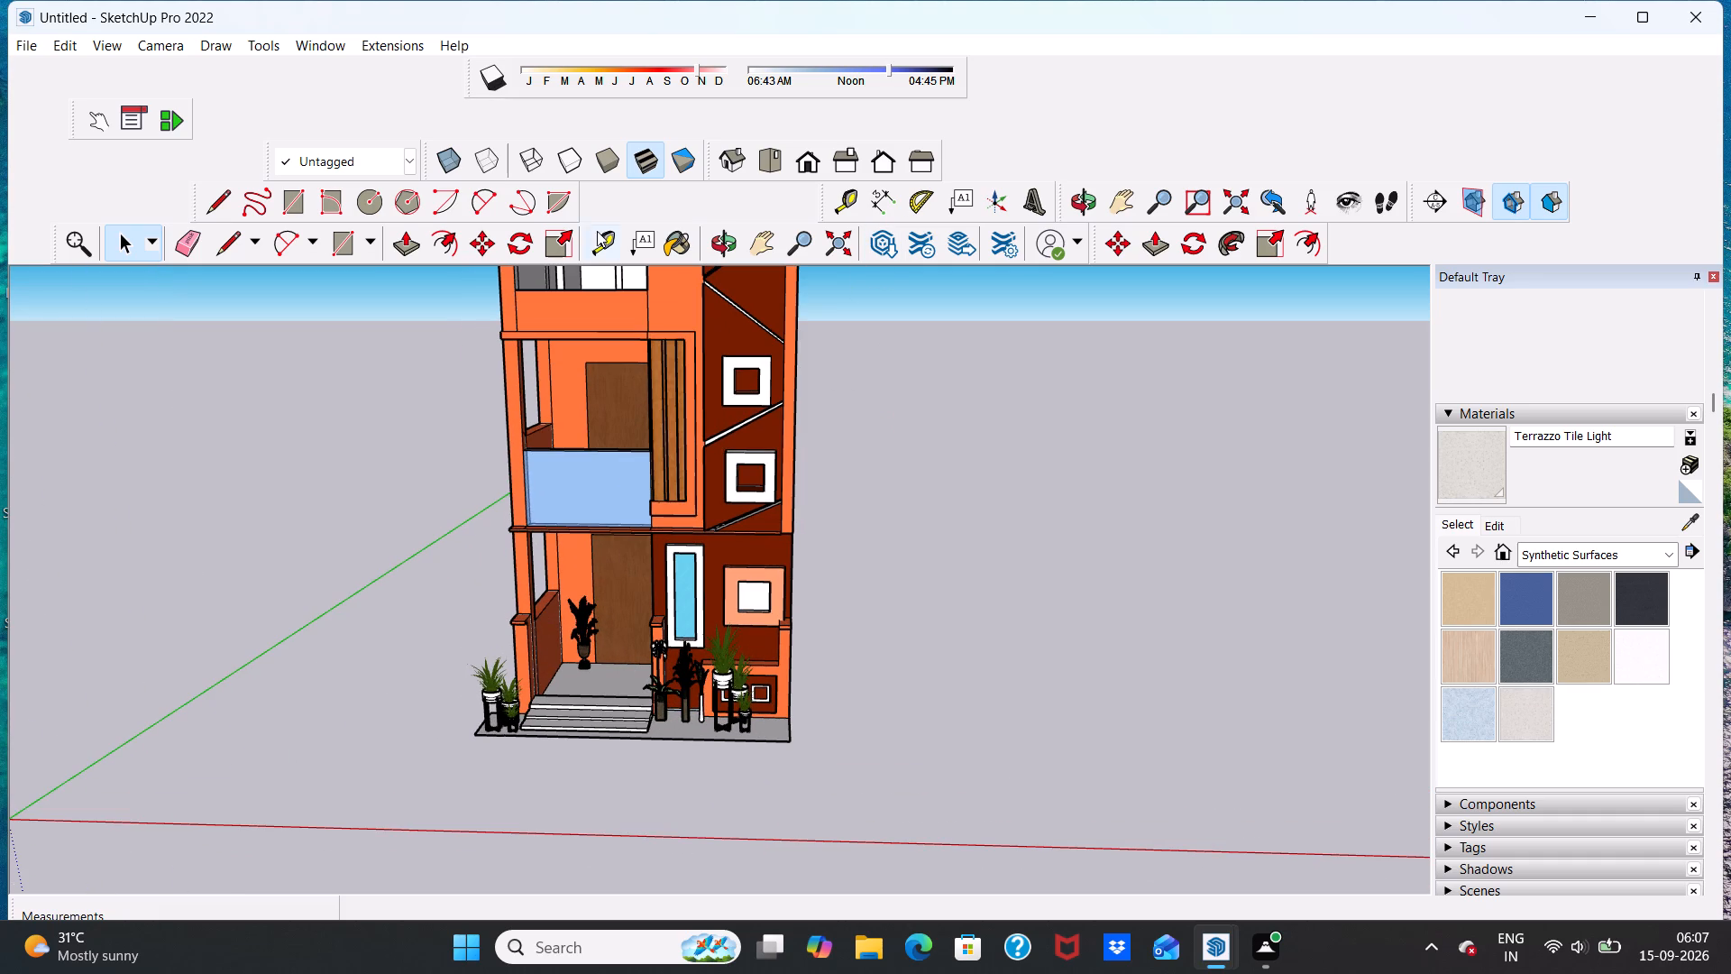
Import the Modern+Gate+1 model from the Downloads folder.
click(25, 51)
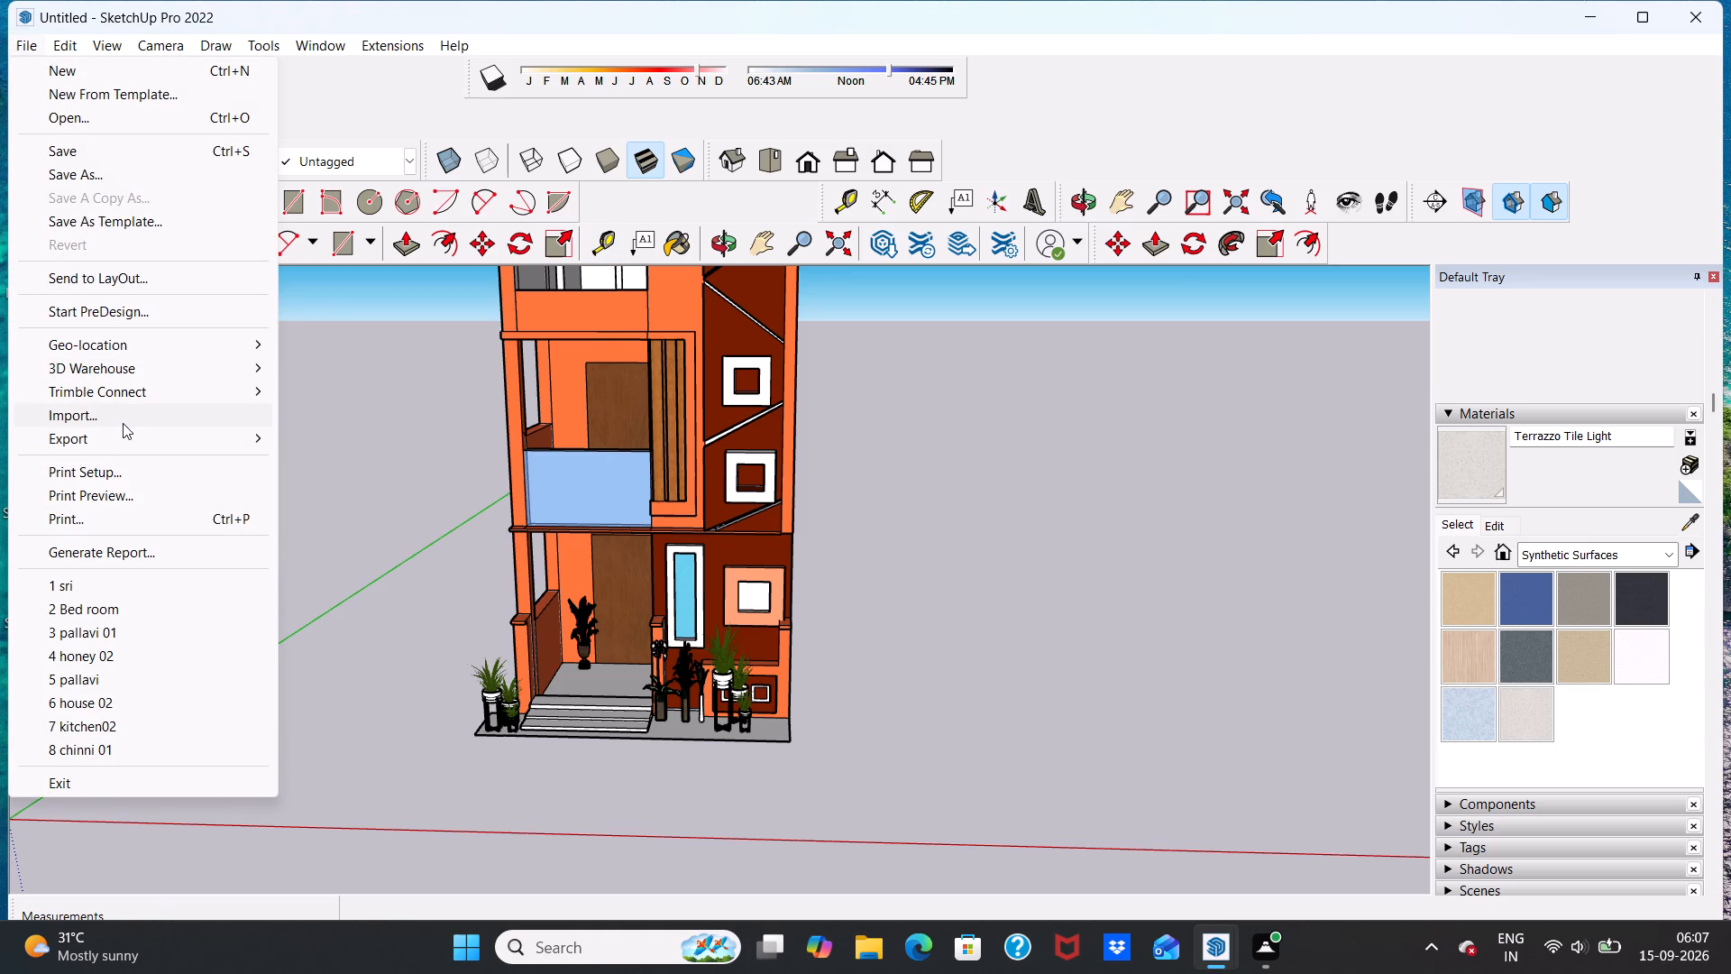
click(127, 412)
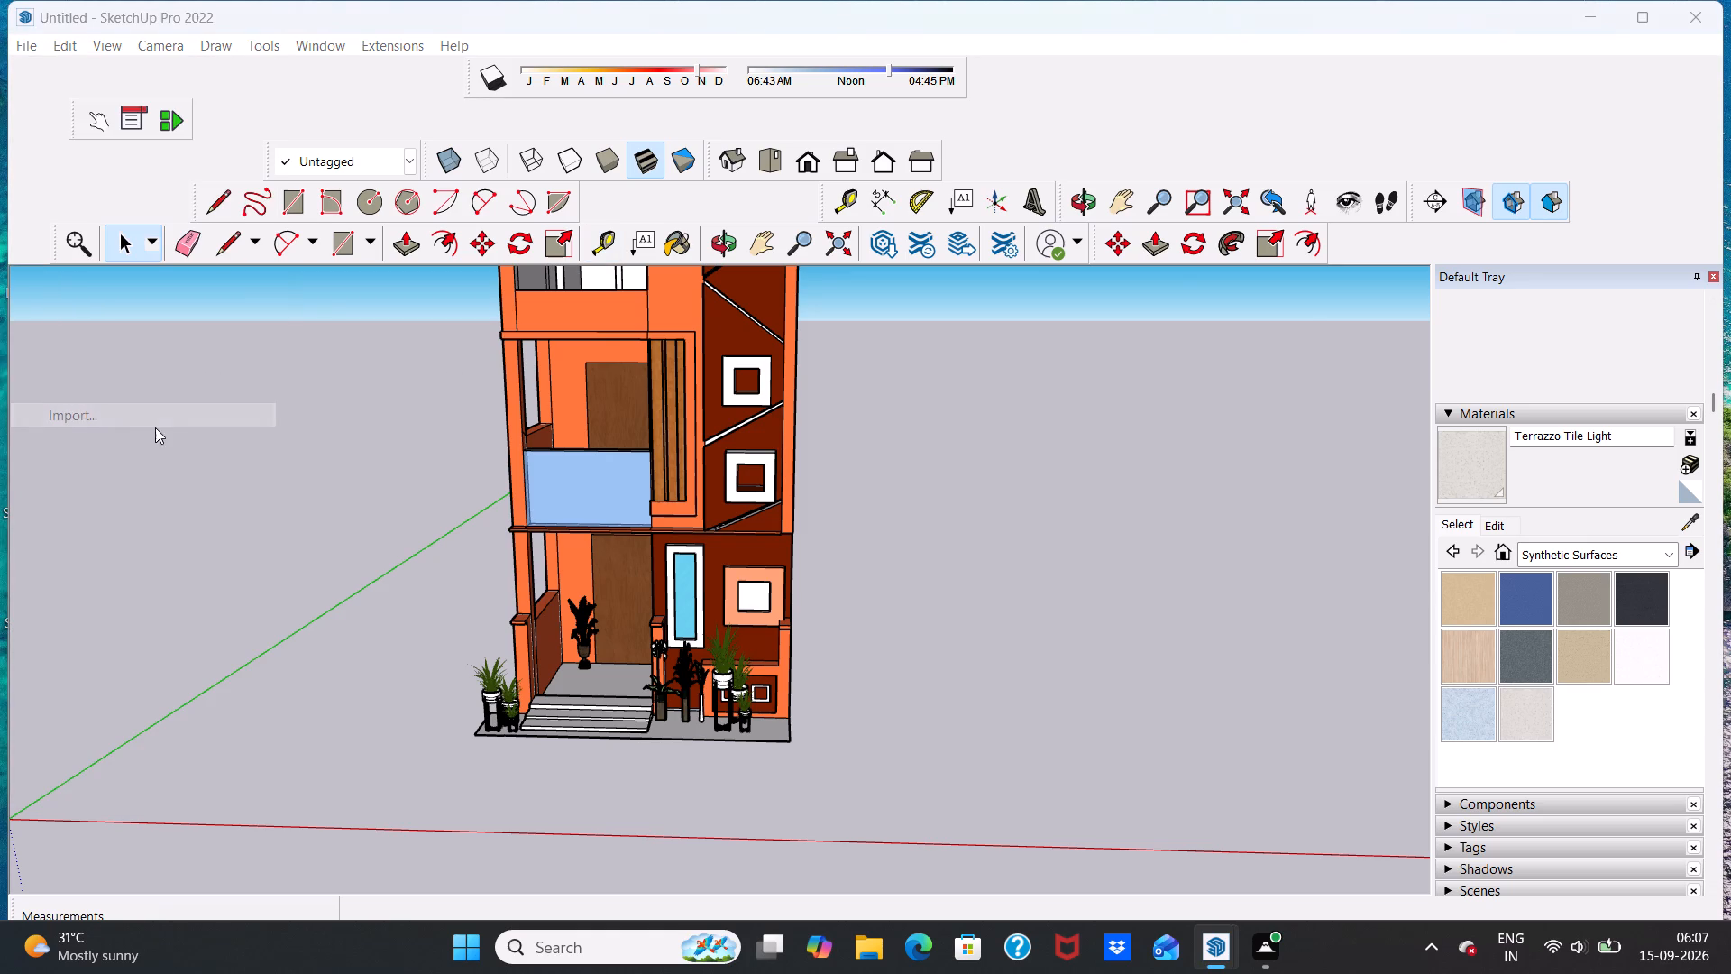
scroll(894, 446, down, 2)
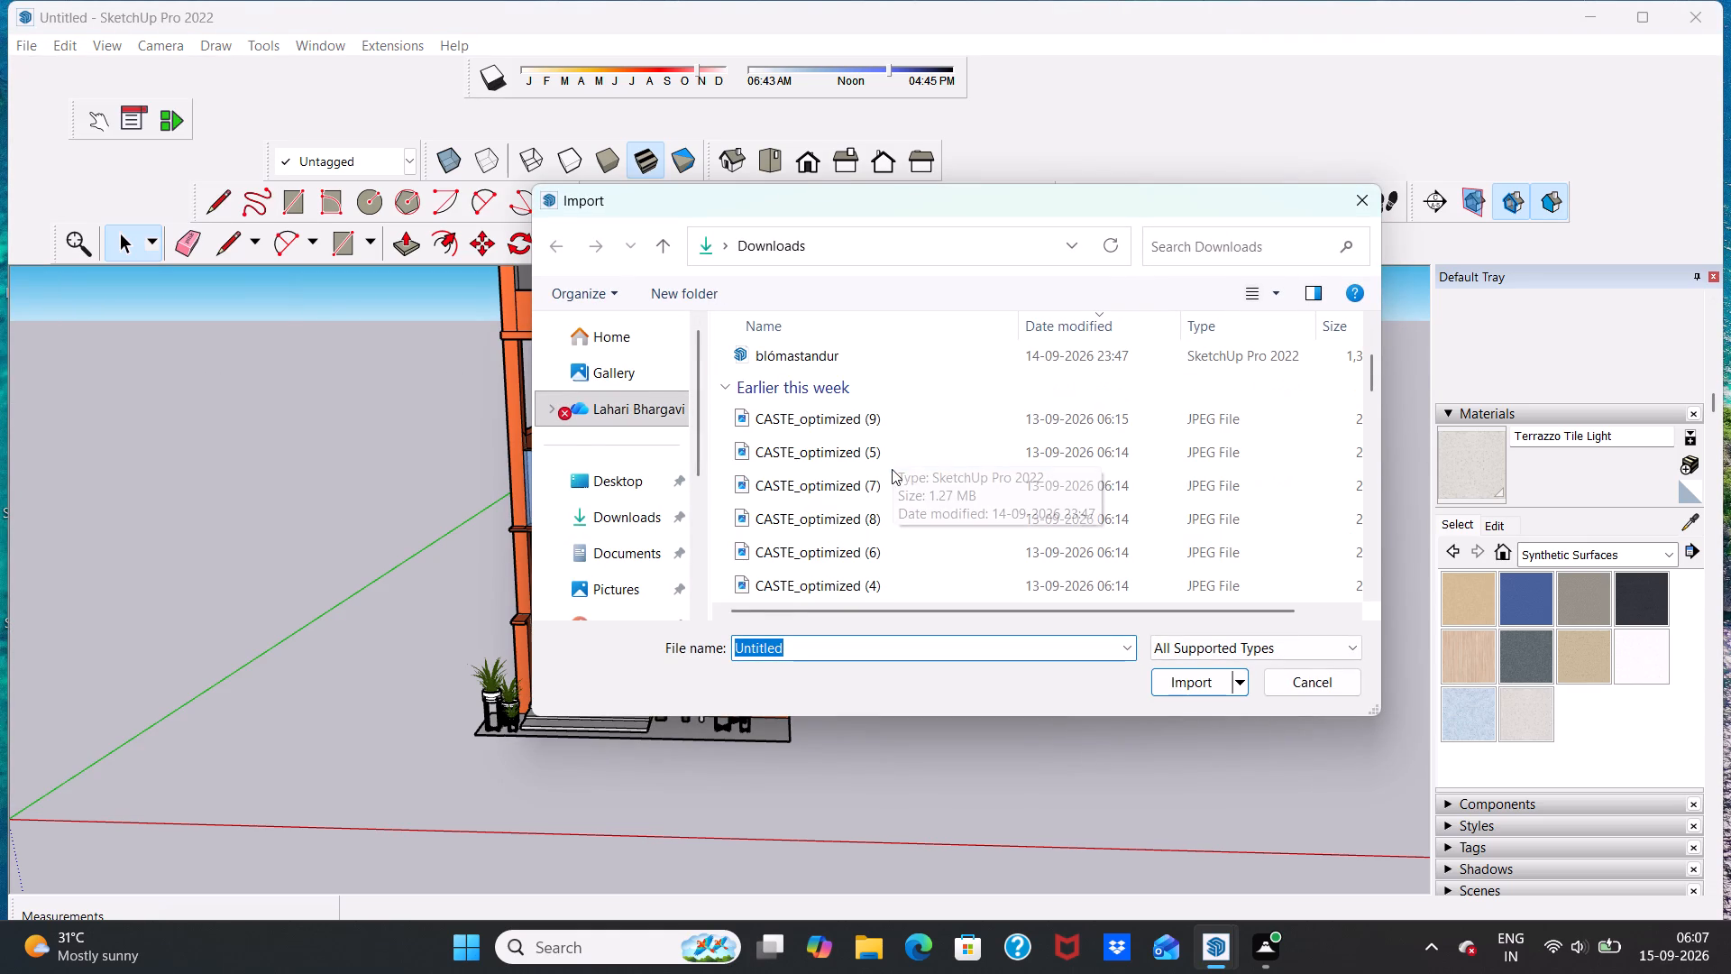
scroll(858, 536, down, 3)
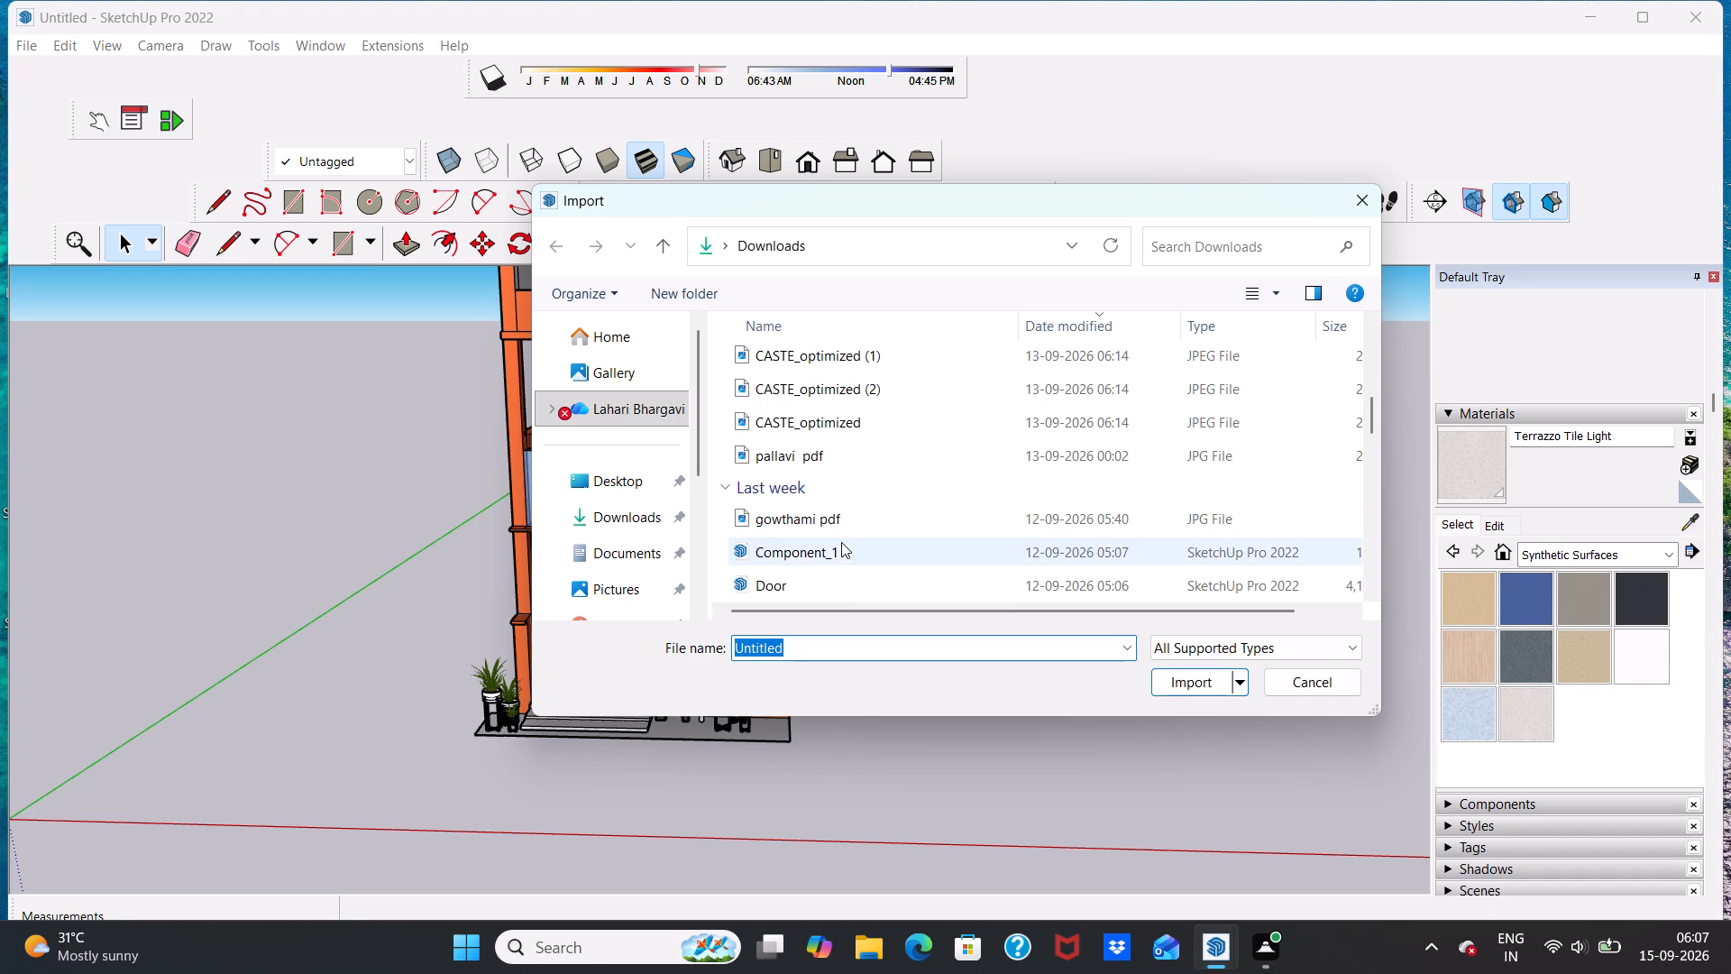
scroll(838, 551, down, 2)
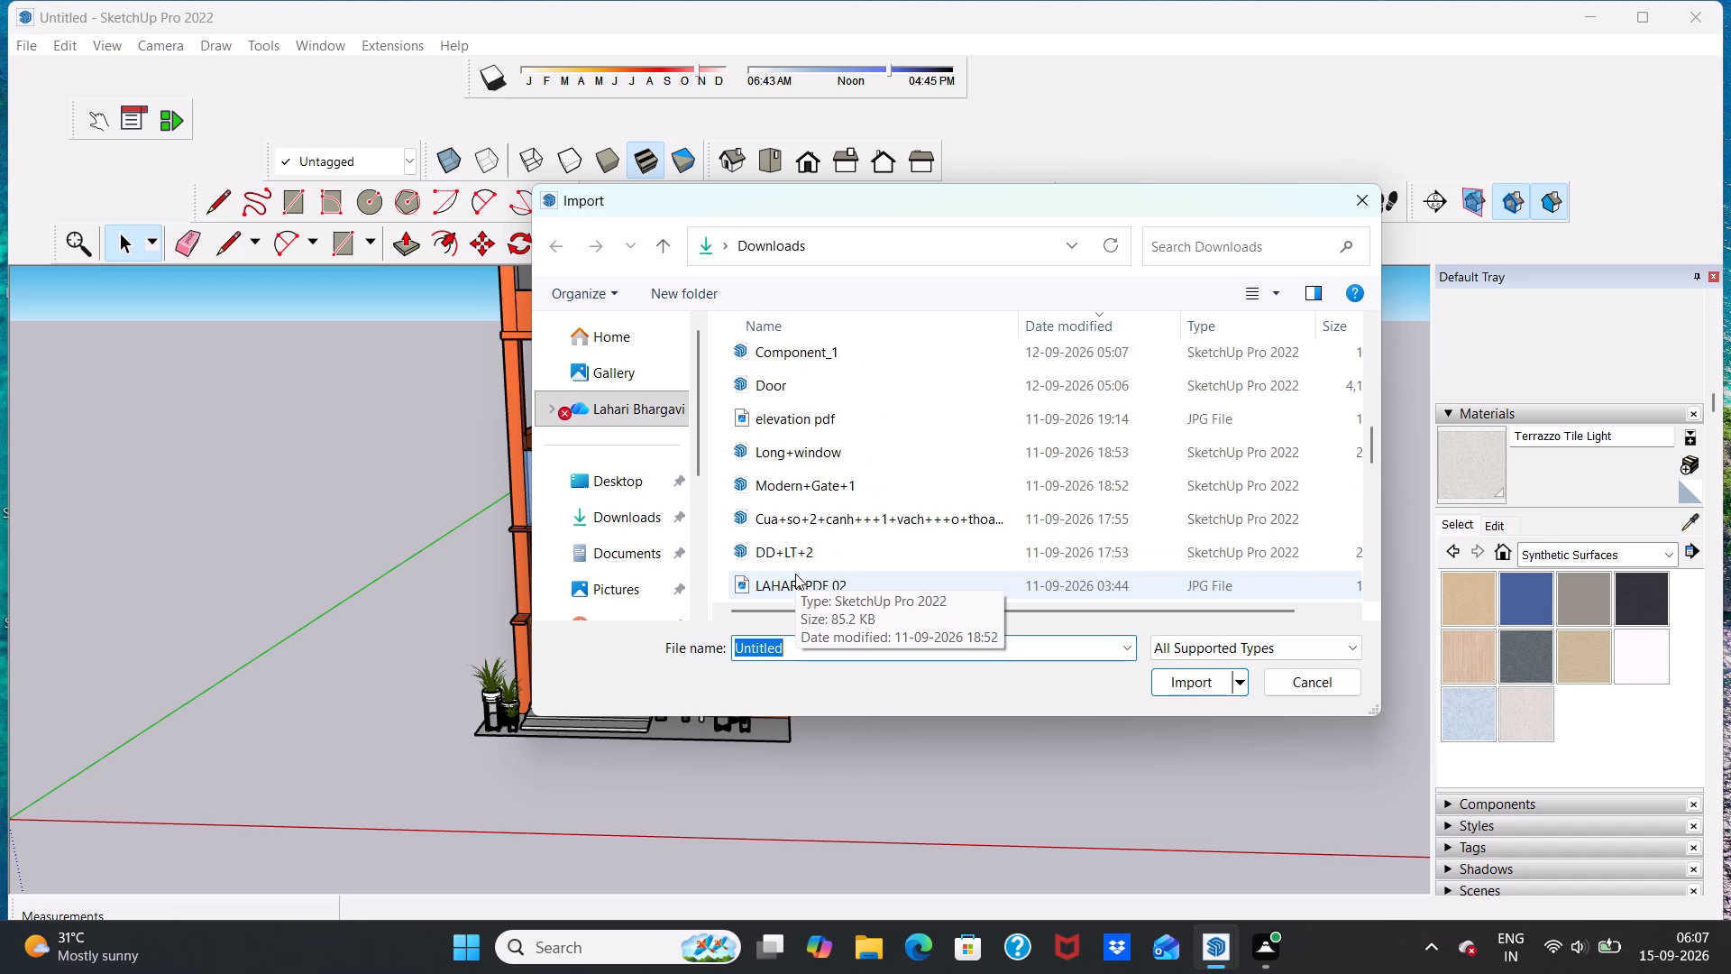
click(820, 492)
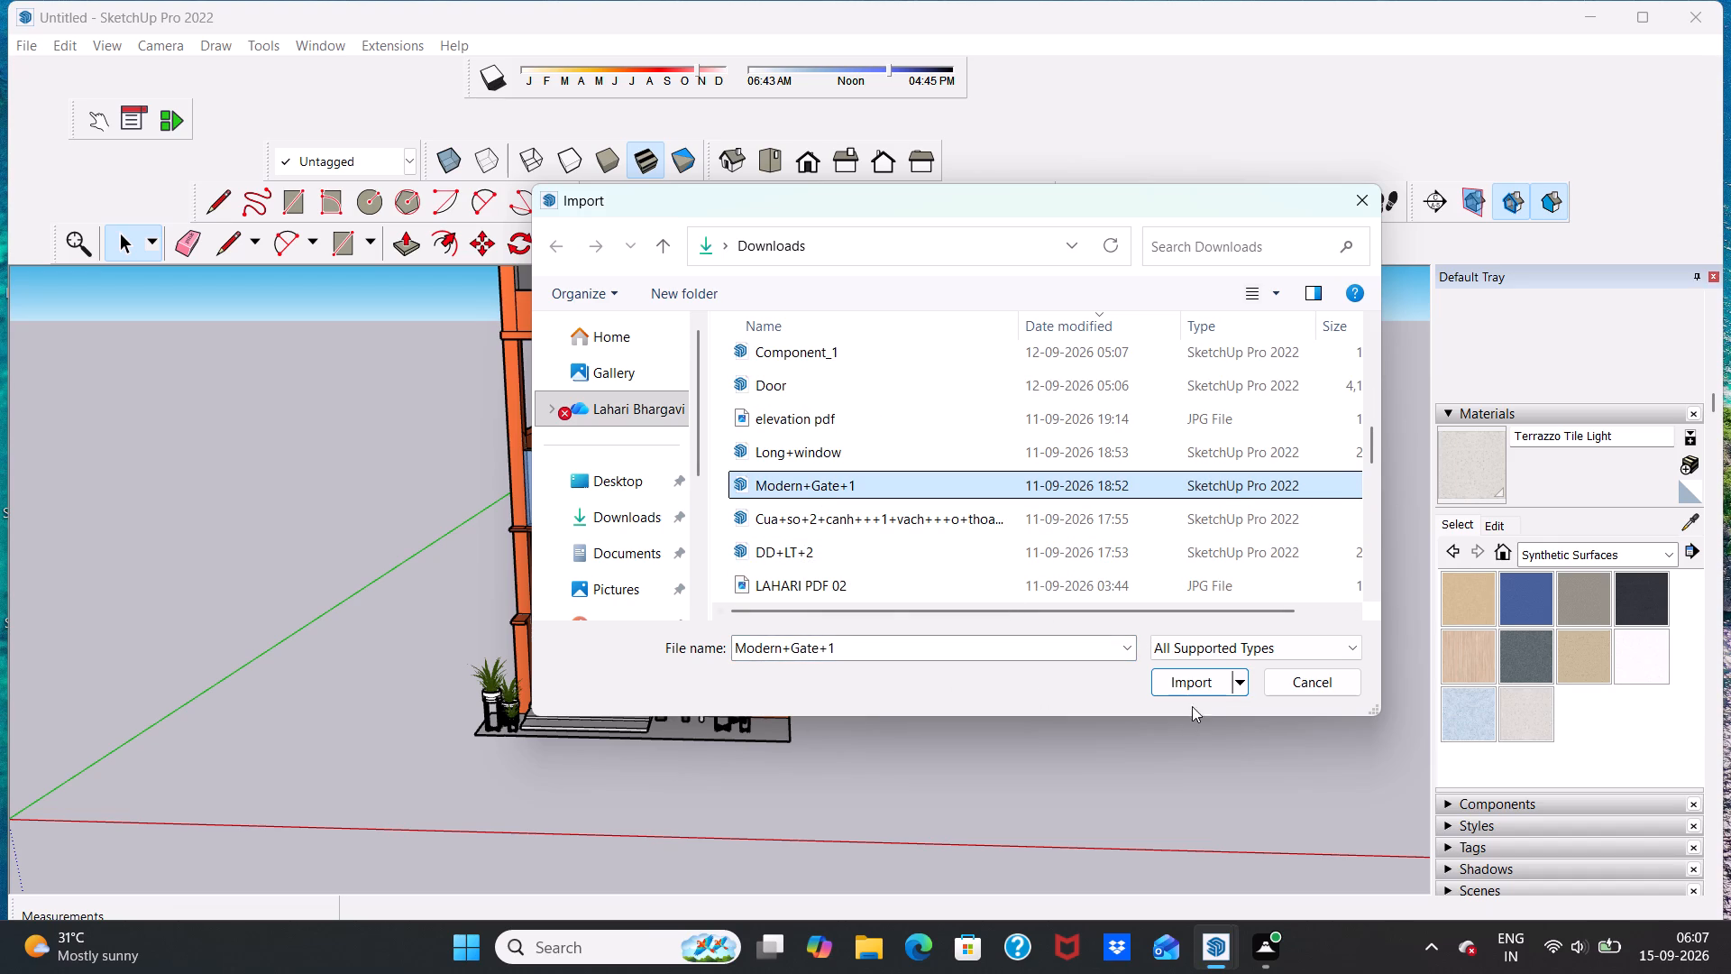
click(1195, 693)
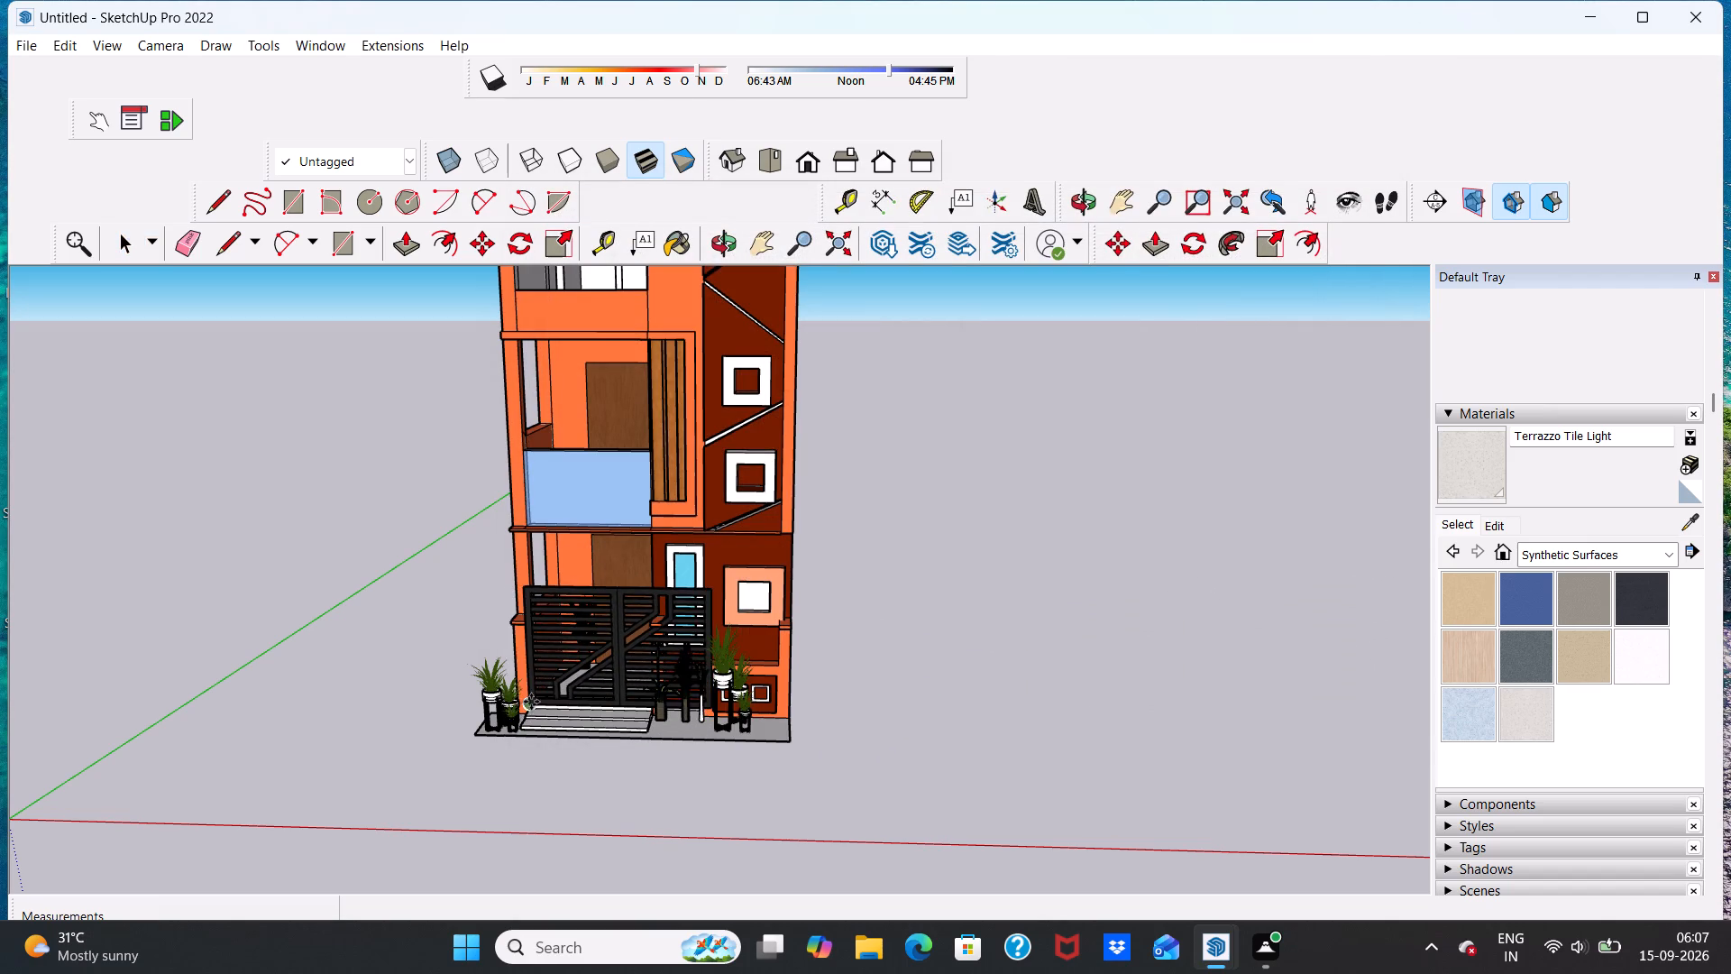
Place the imported gate in front of the entrance steps, covering the front edge of the house's base slab.
scroll(527, 702, up, 20)
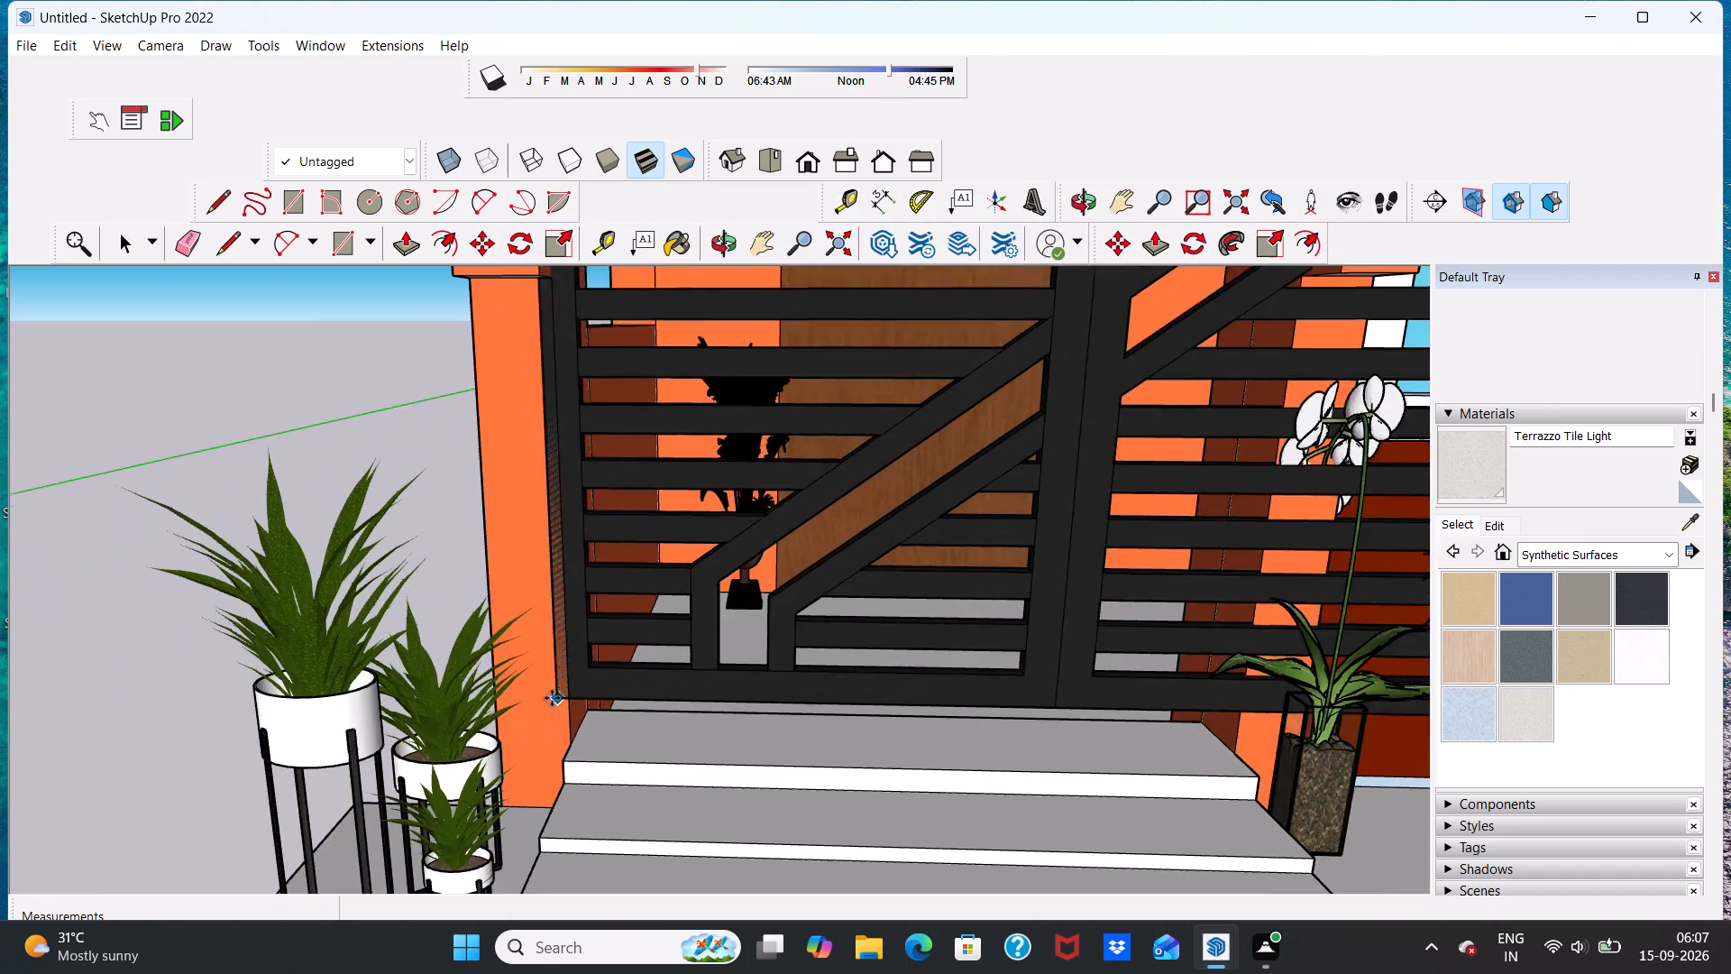
scroll(537, 723, up, 4)
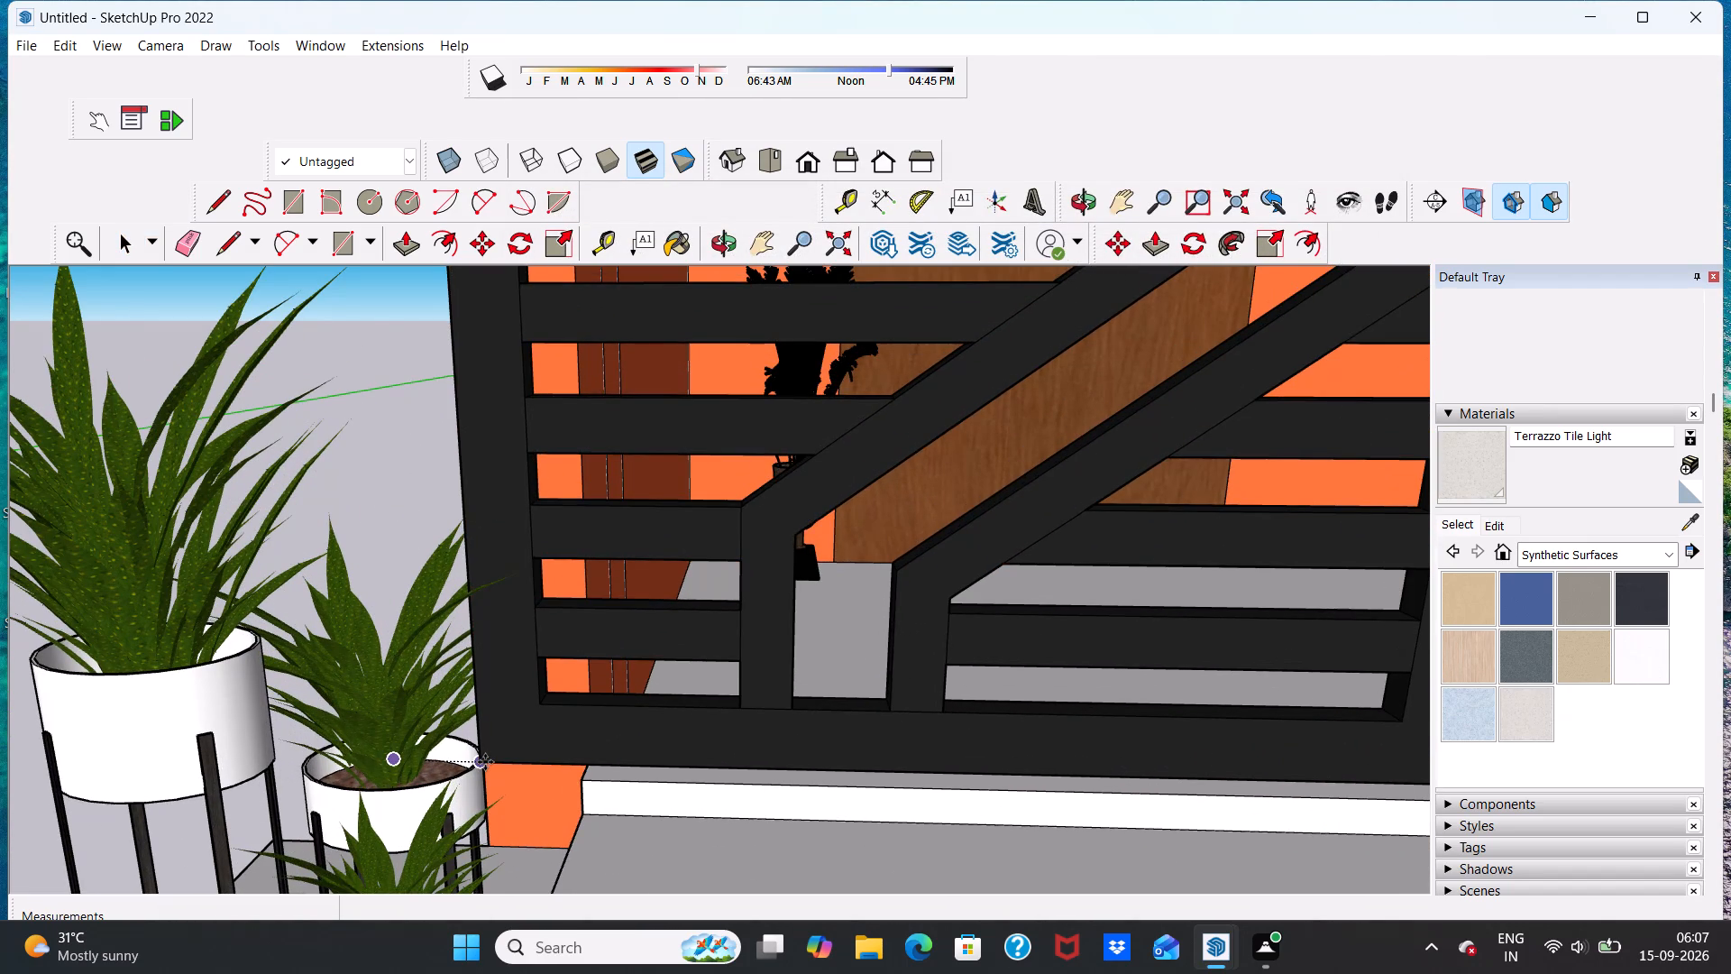
scroll(485, 762, down, 8)
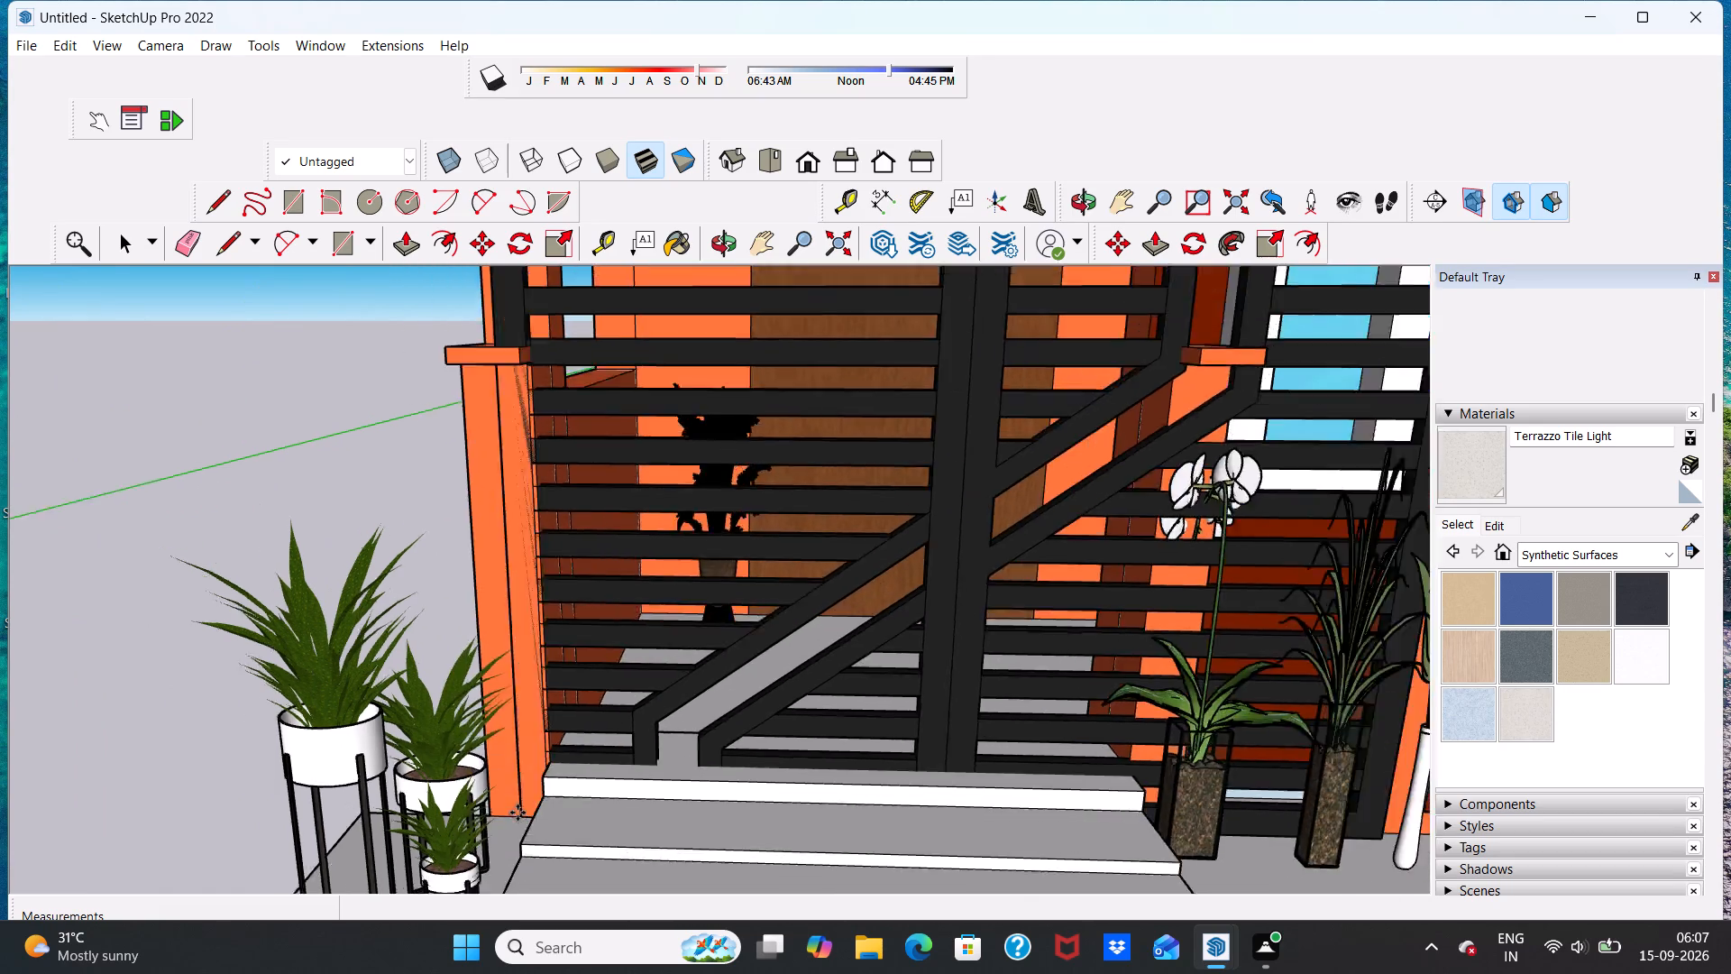
scroll(517, 813, down, 16)
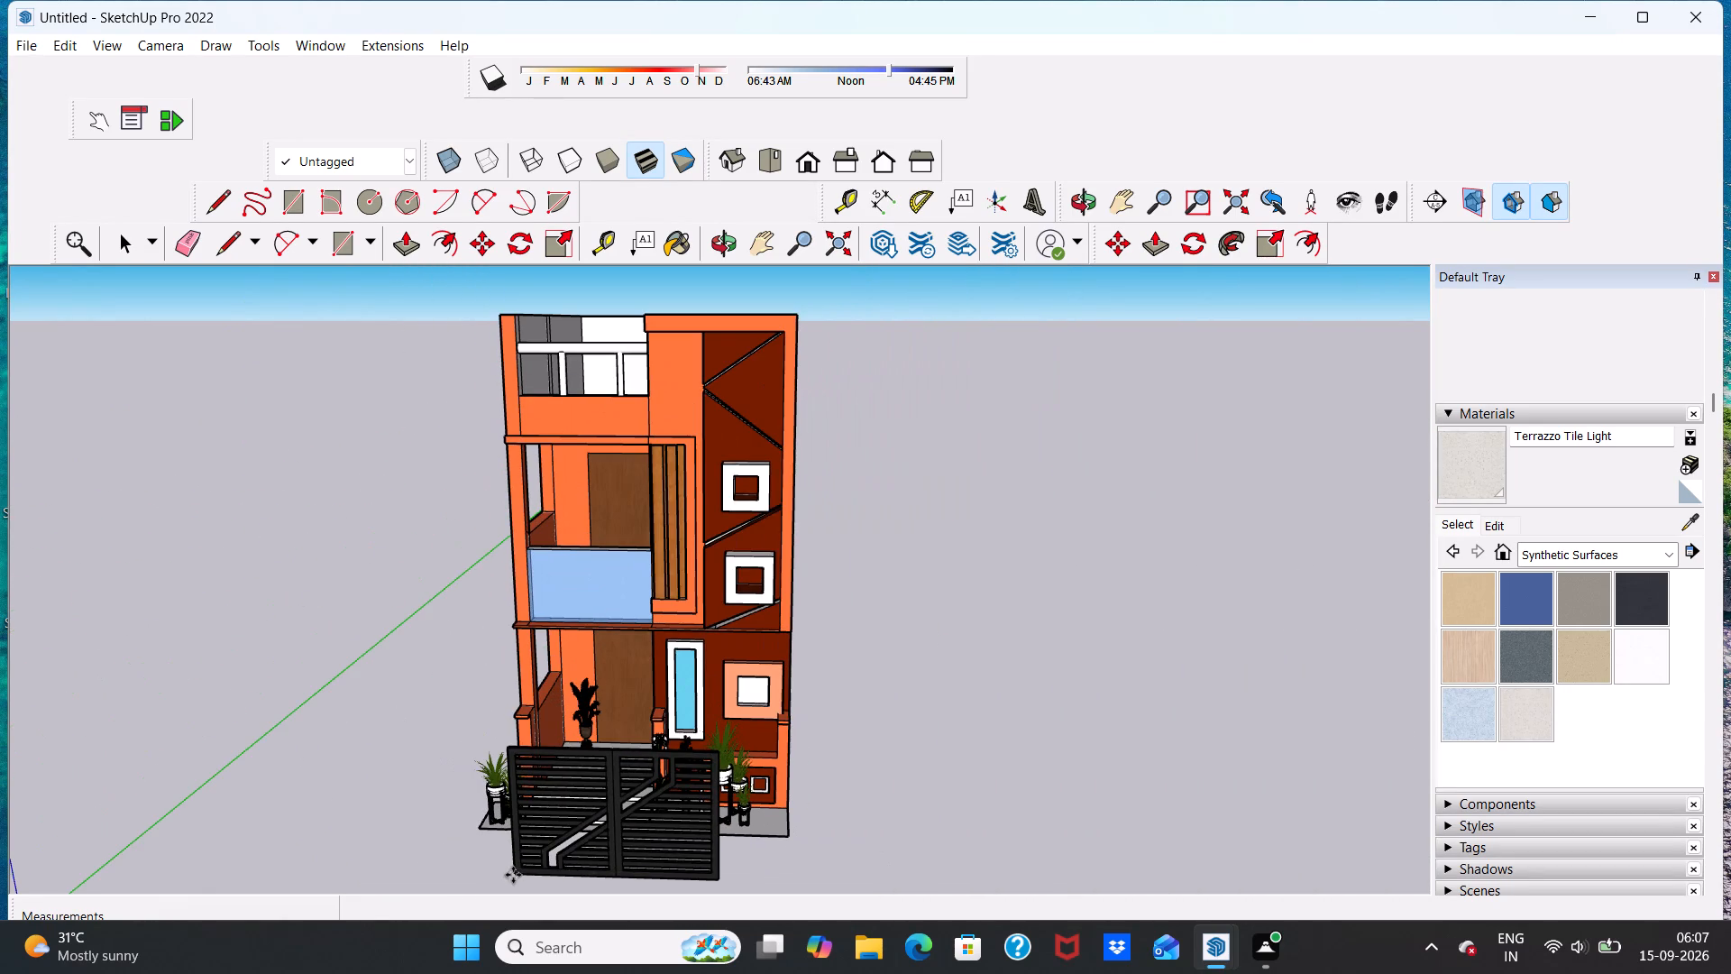
click(513, 875)
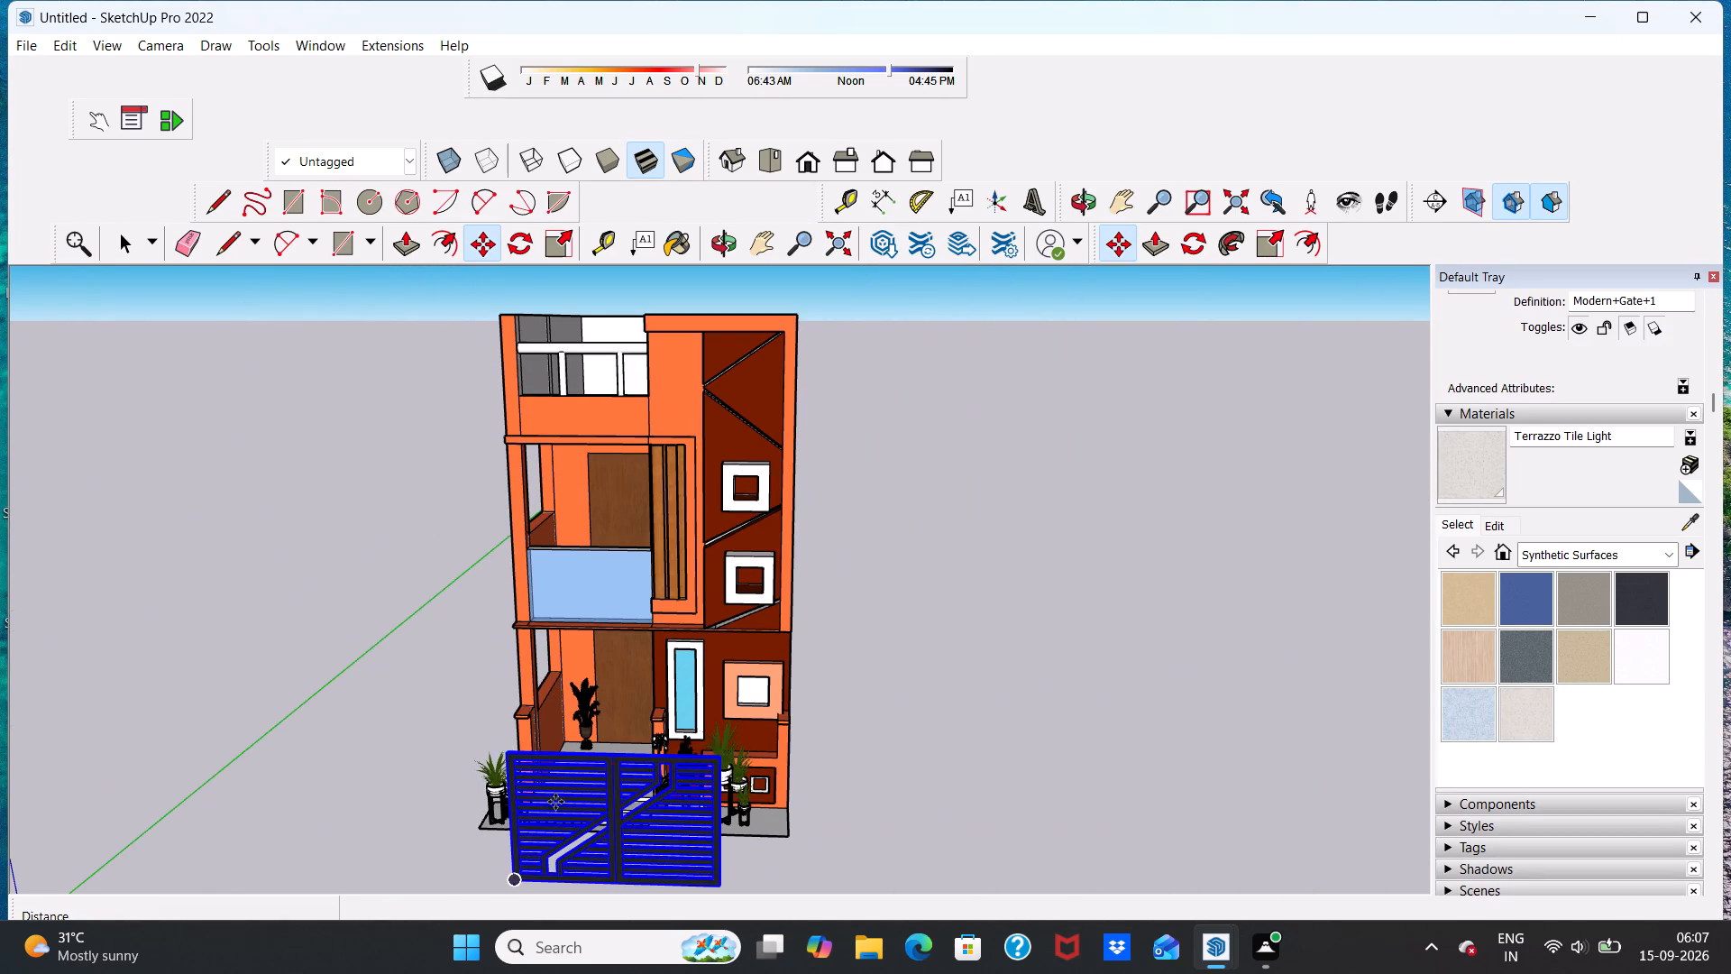
scroll(638, 776, down, 8)
scroll(701, 887, up, 6)
scroll(741, 732, up, 7)
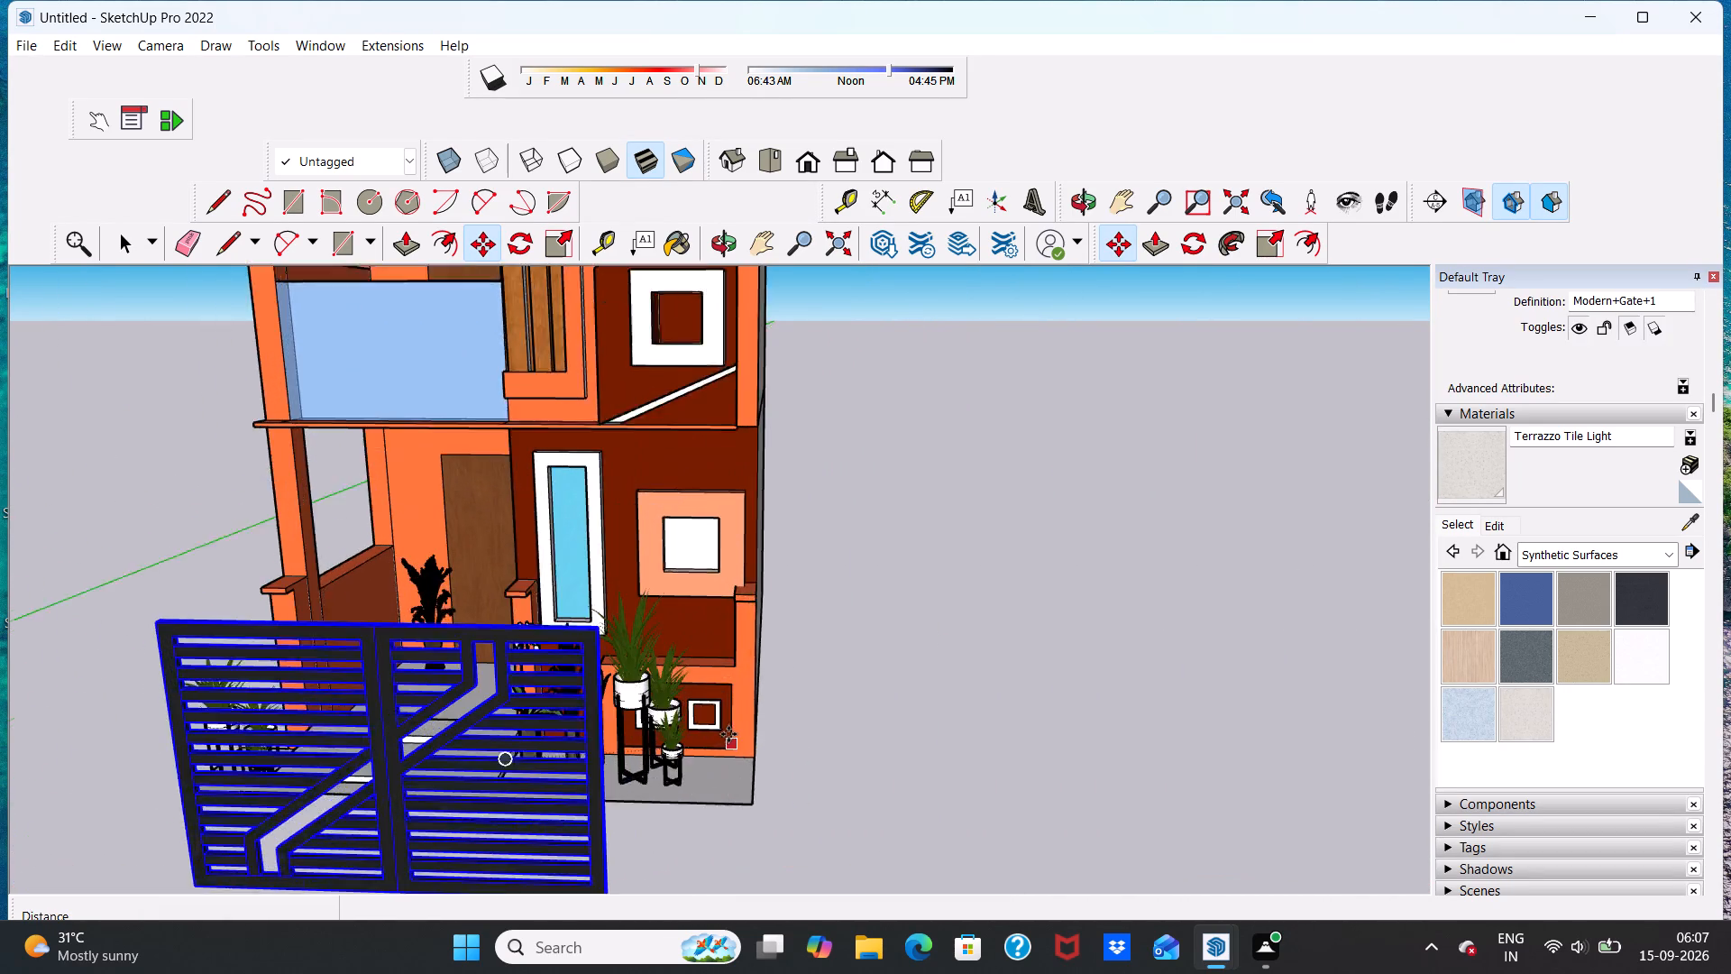
Scale the selected gate in front of the entrance to about 0.78 of its width.
scroll(729, 723, down, 13)
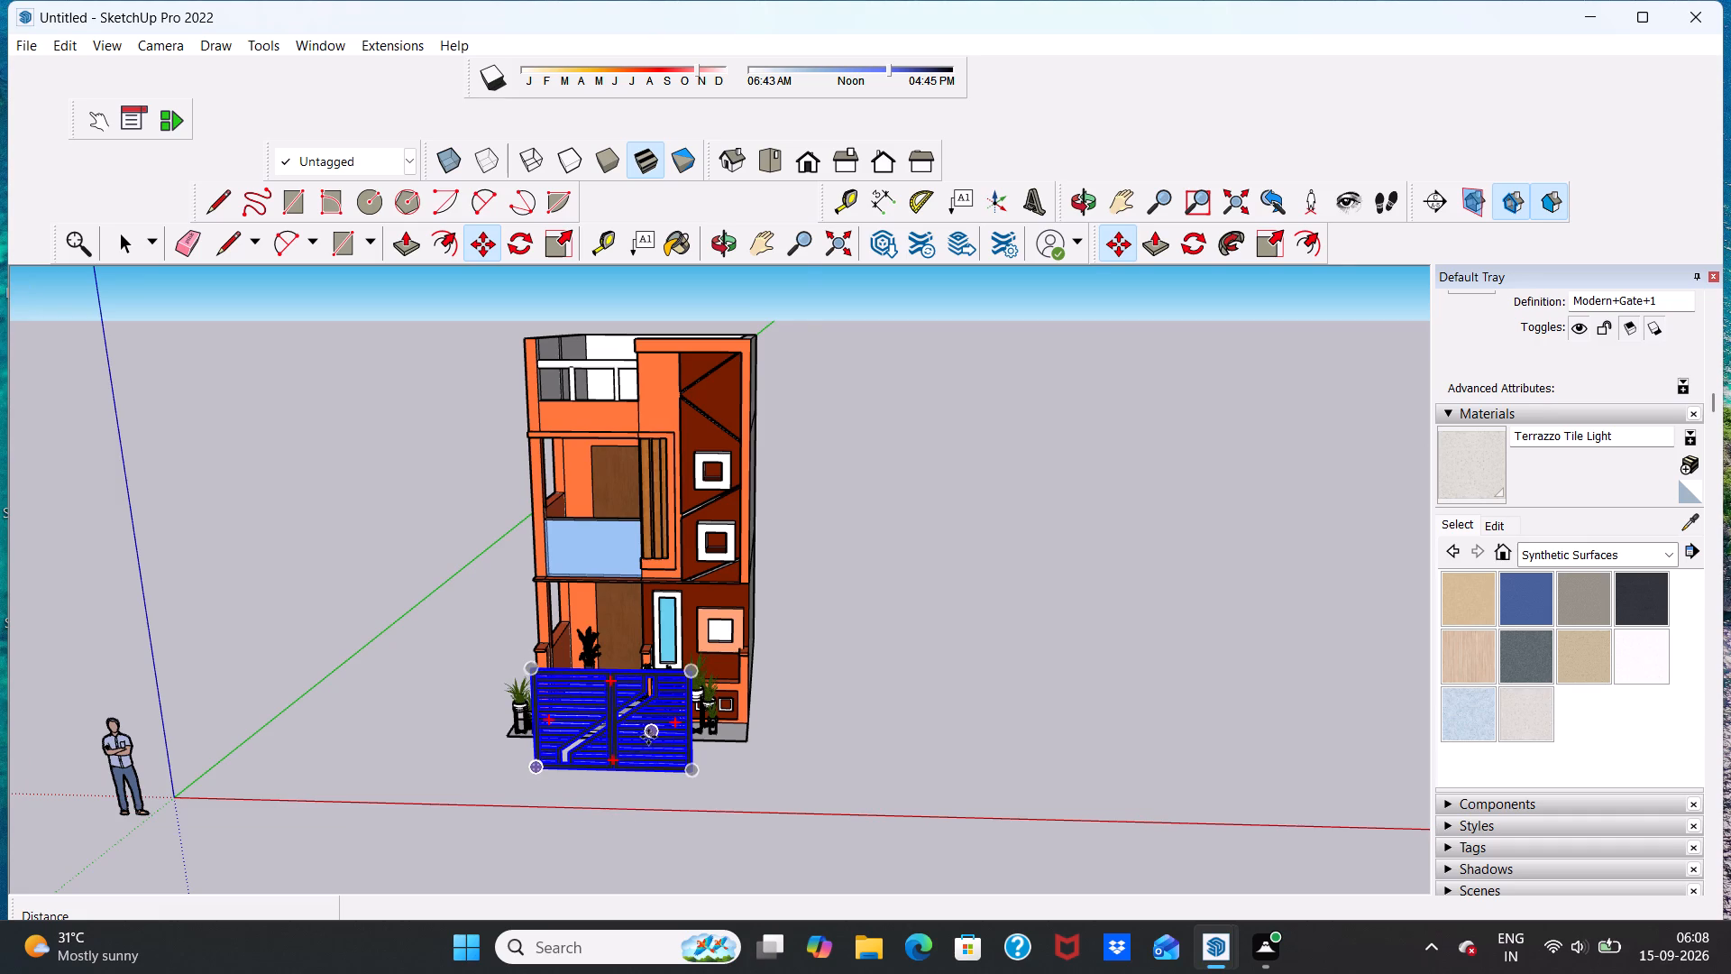
scroll(648, 737, up, 5)
click(1266, 247)
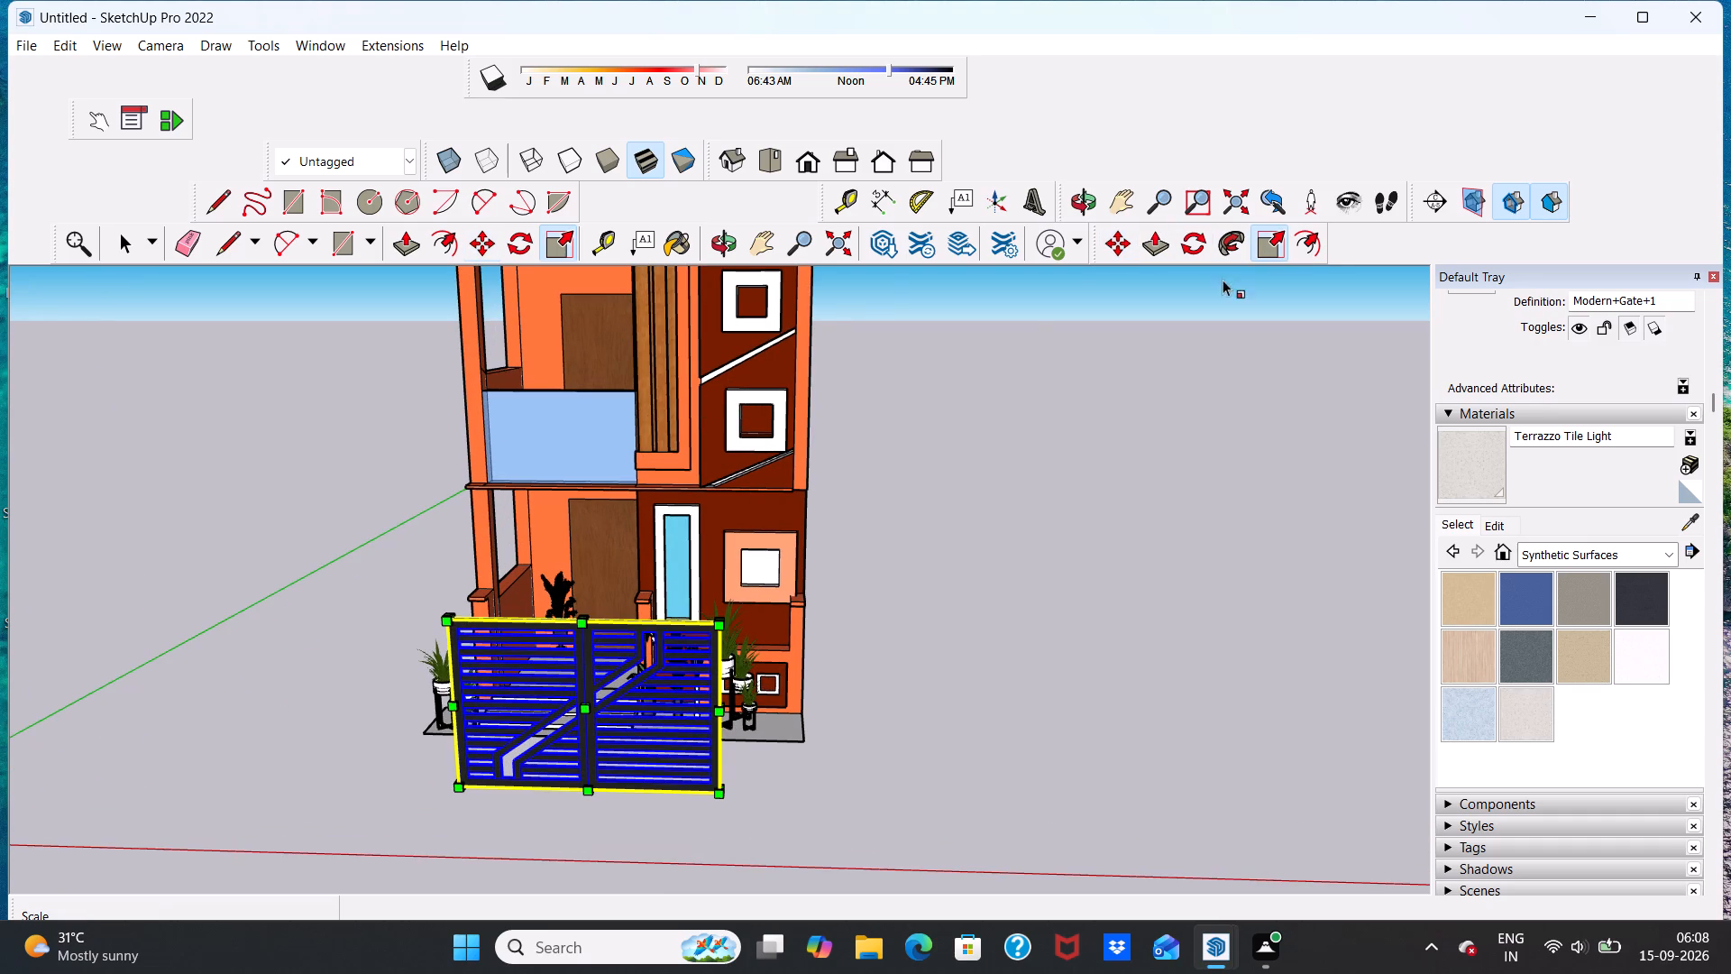
scroll(615, 761, up, 4)
scroll(630, 721, down, 6)
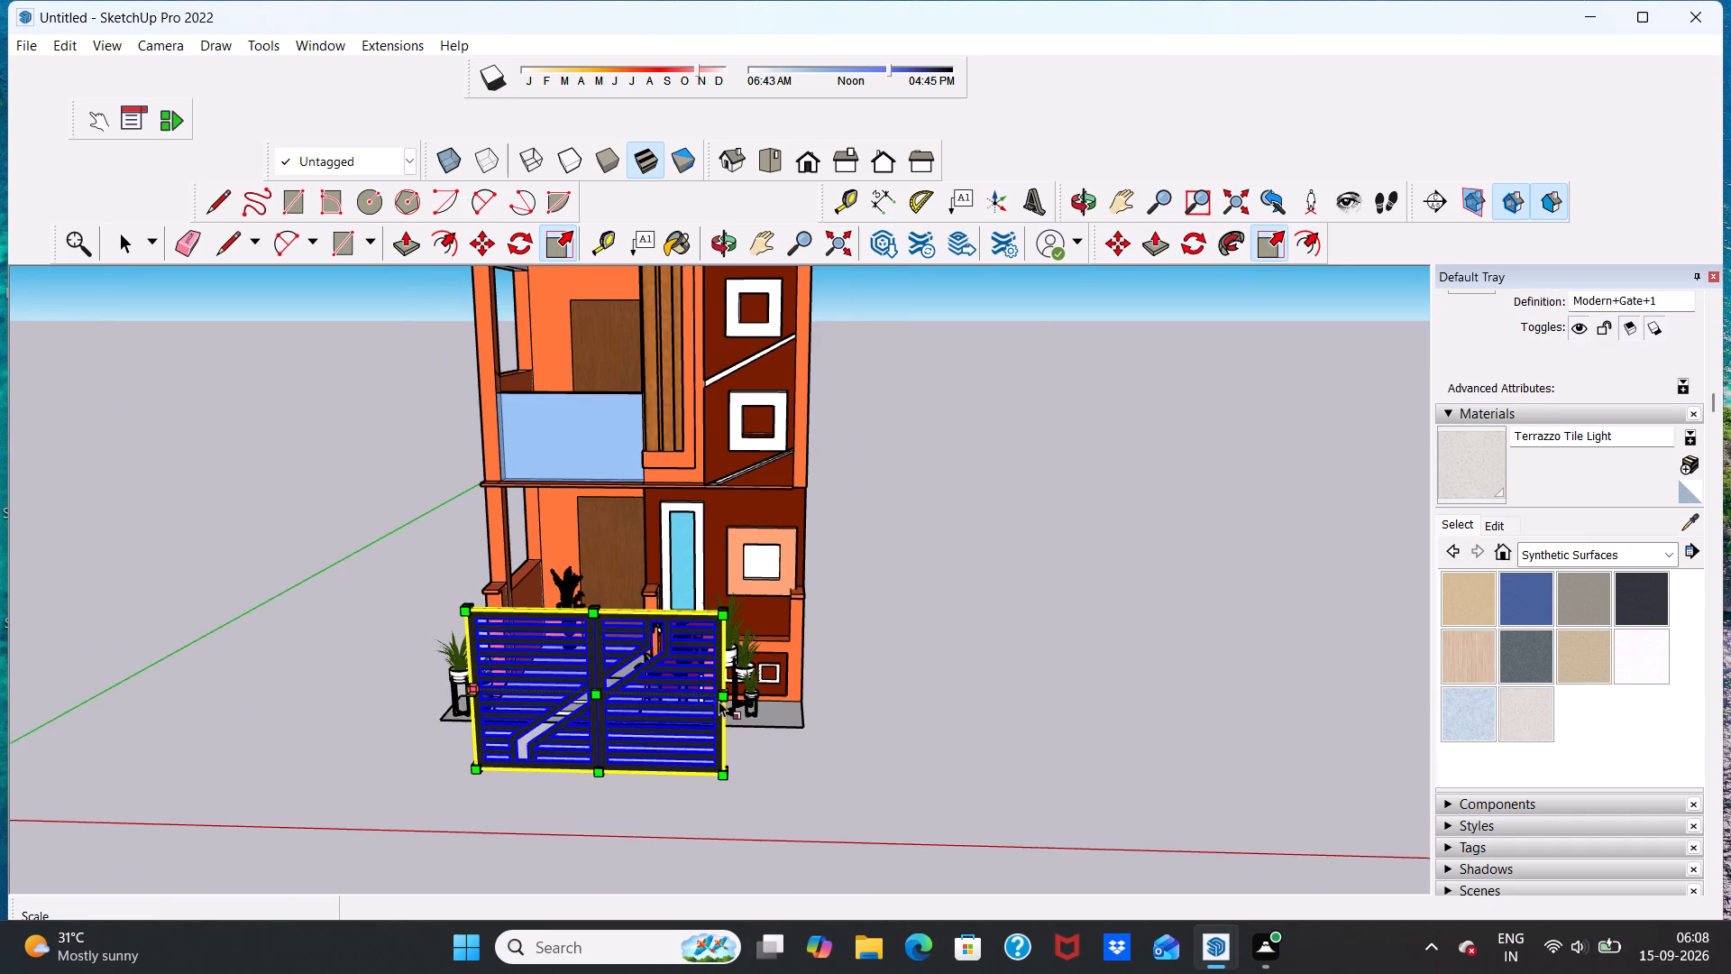
click(719, 697)
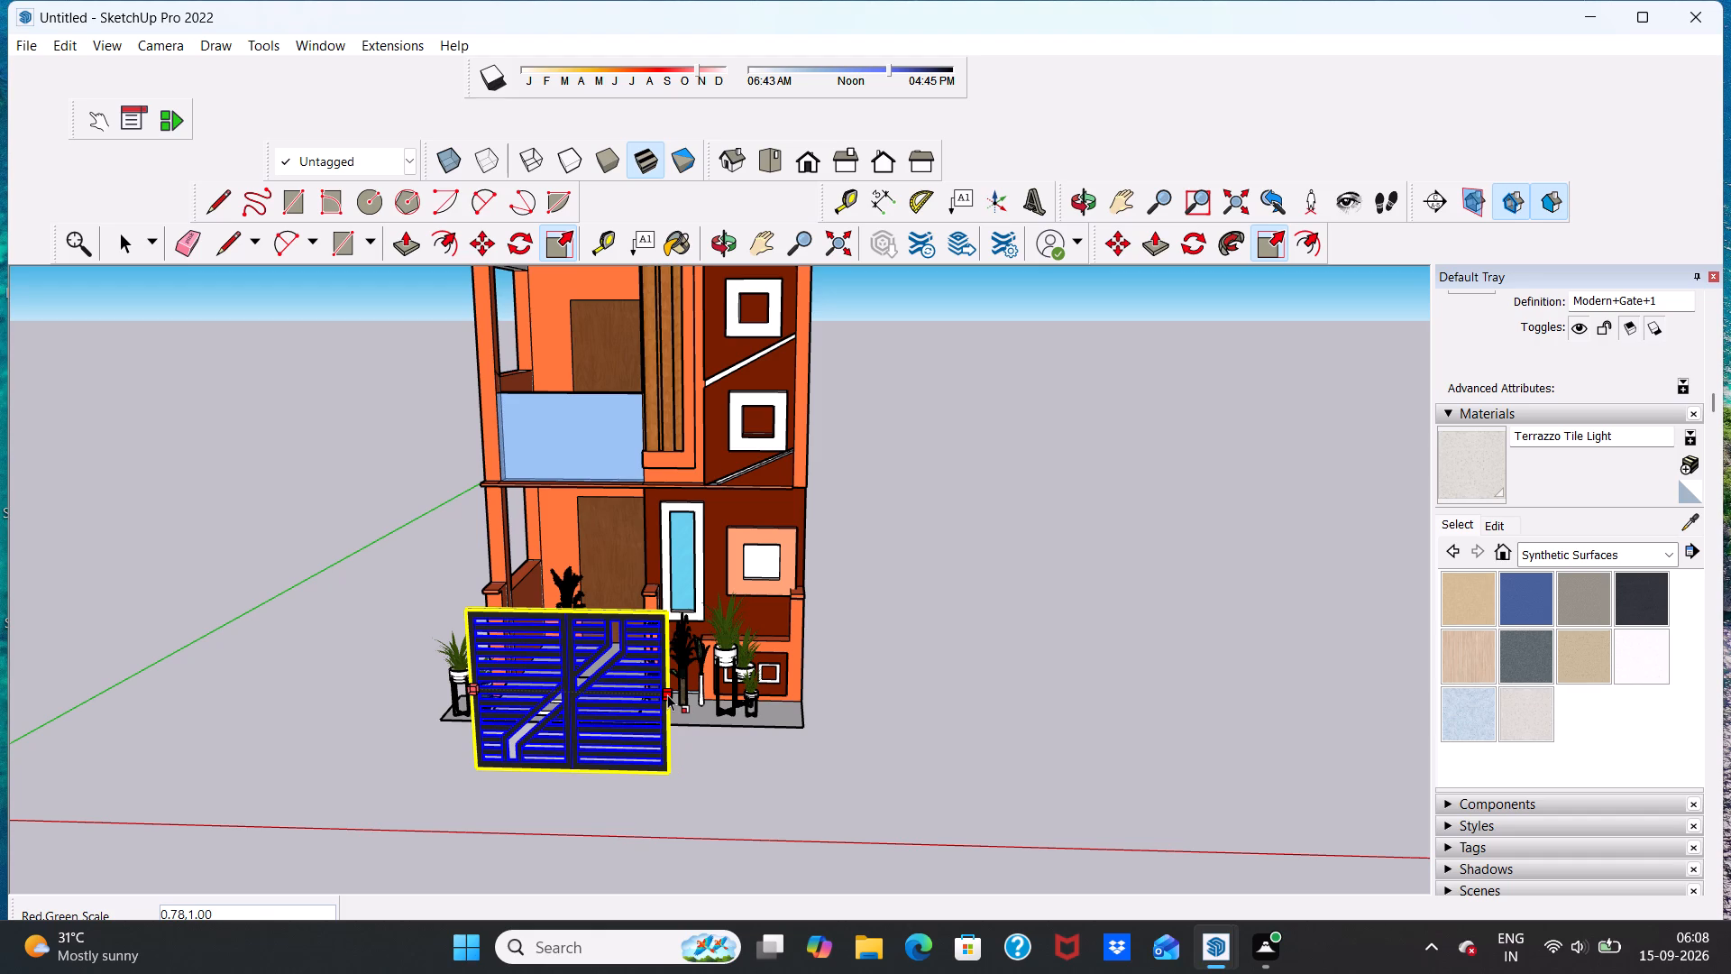
click(667, 694)
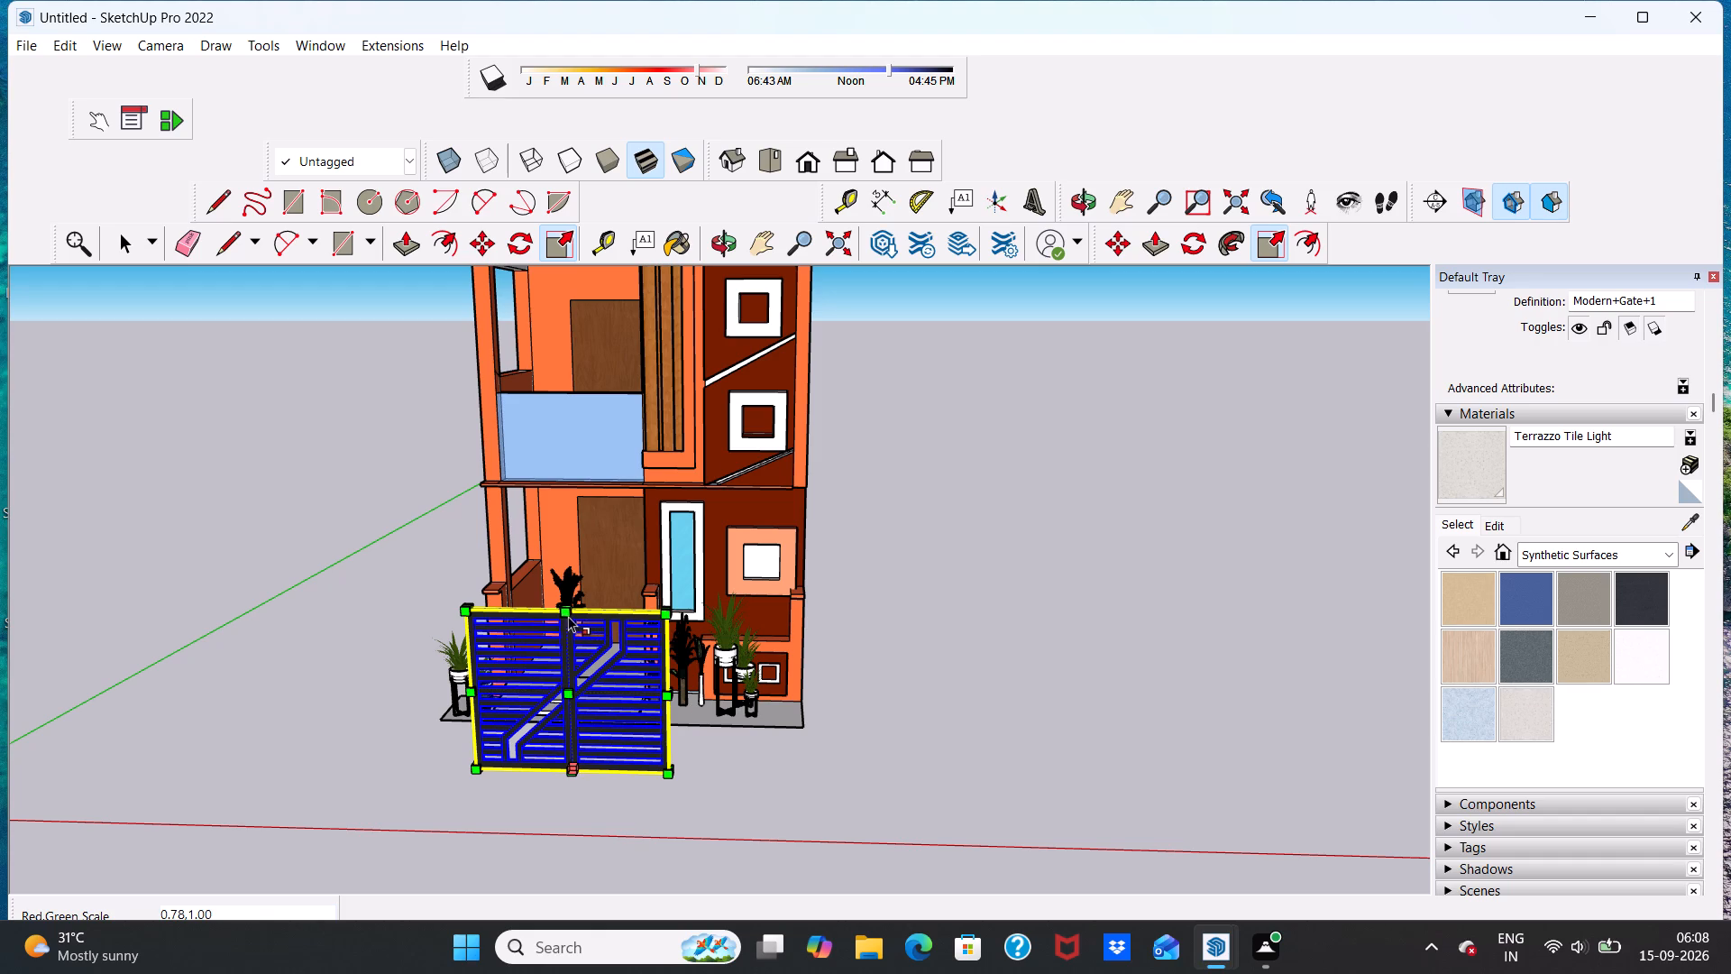
Scale the gate's height down to about 0.88 from its top edge, then clear the selection.
click(565, 611)
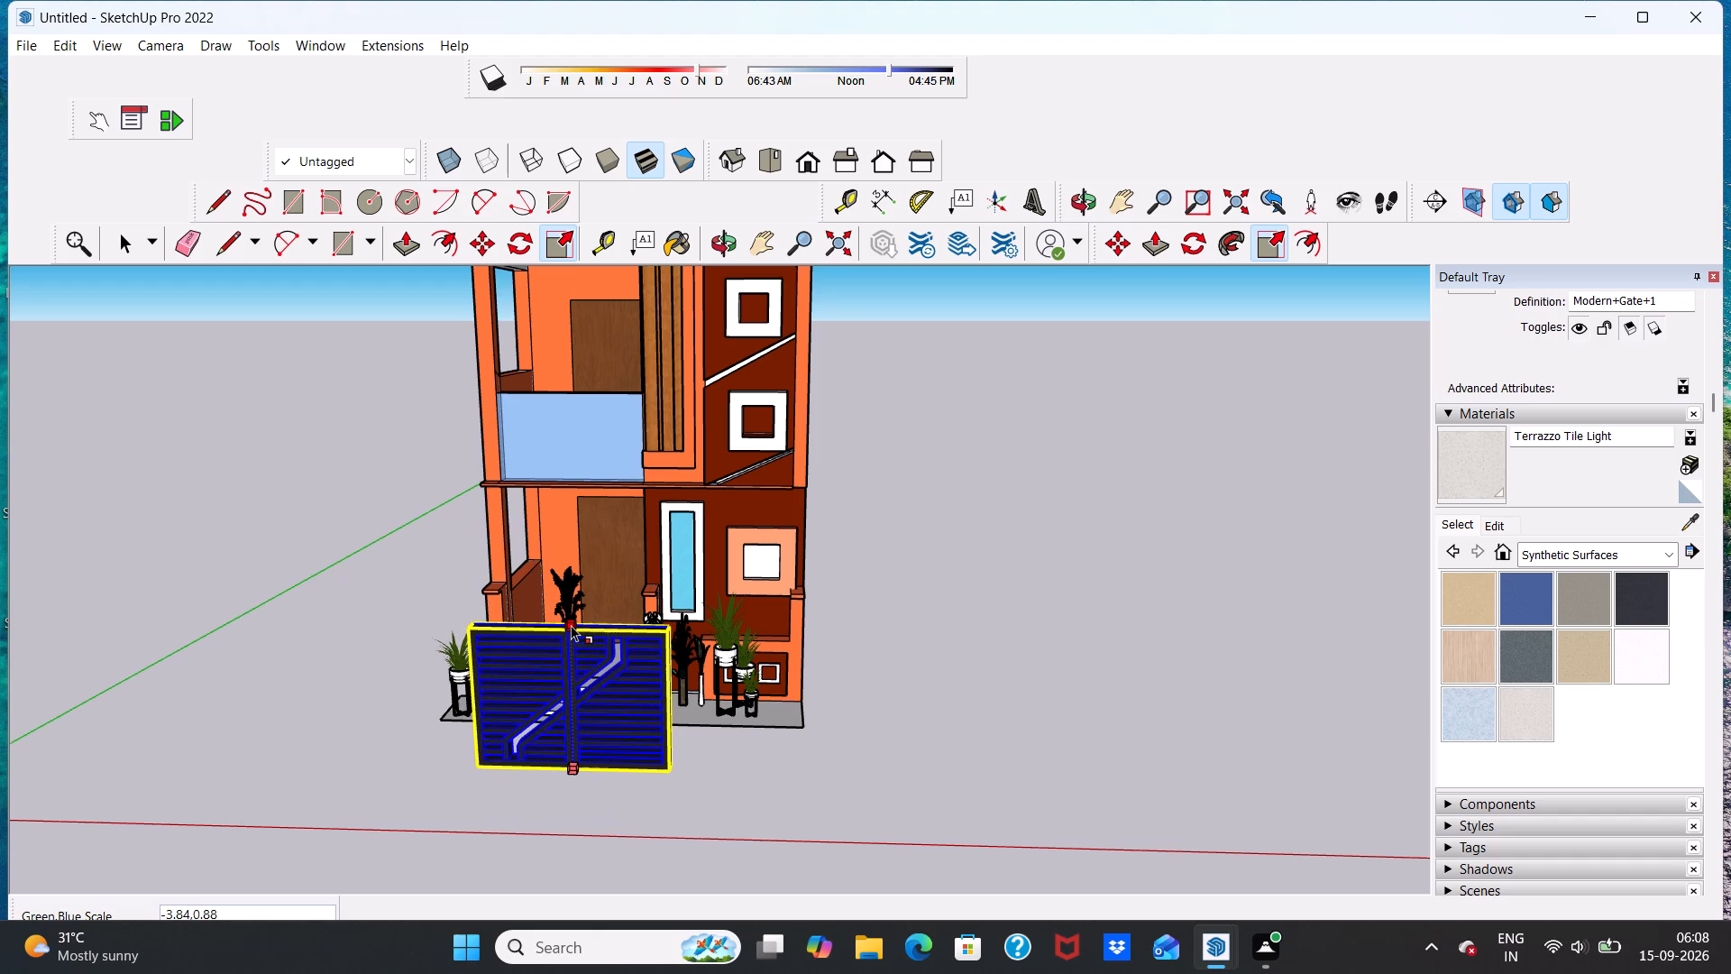
click(571, 625)
scroll(595, 671, down, 6)
scroll(780, 720, up, 5)
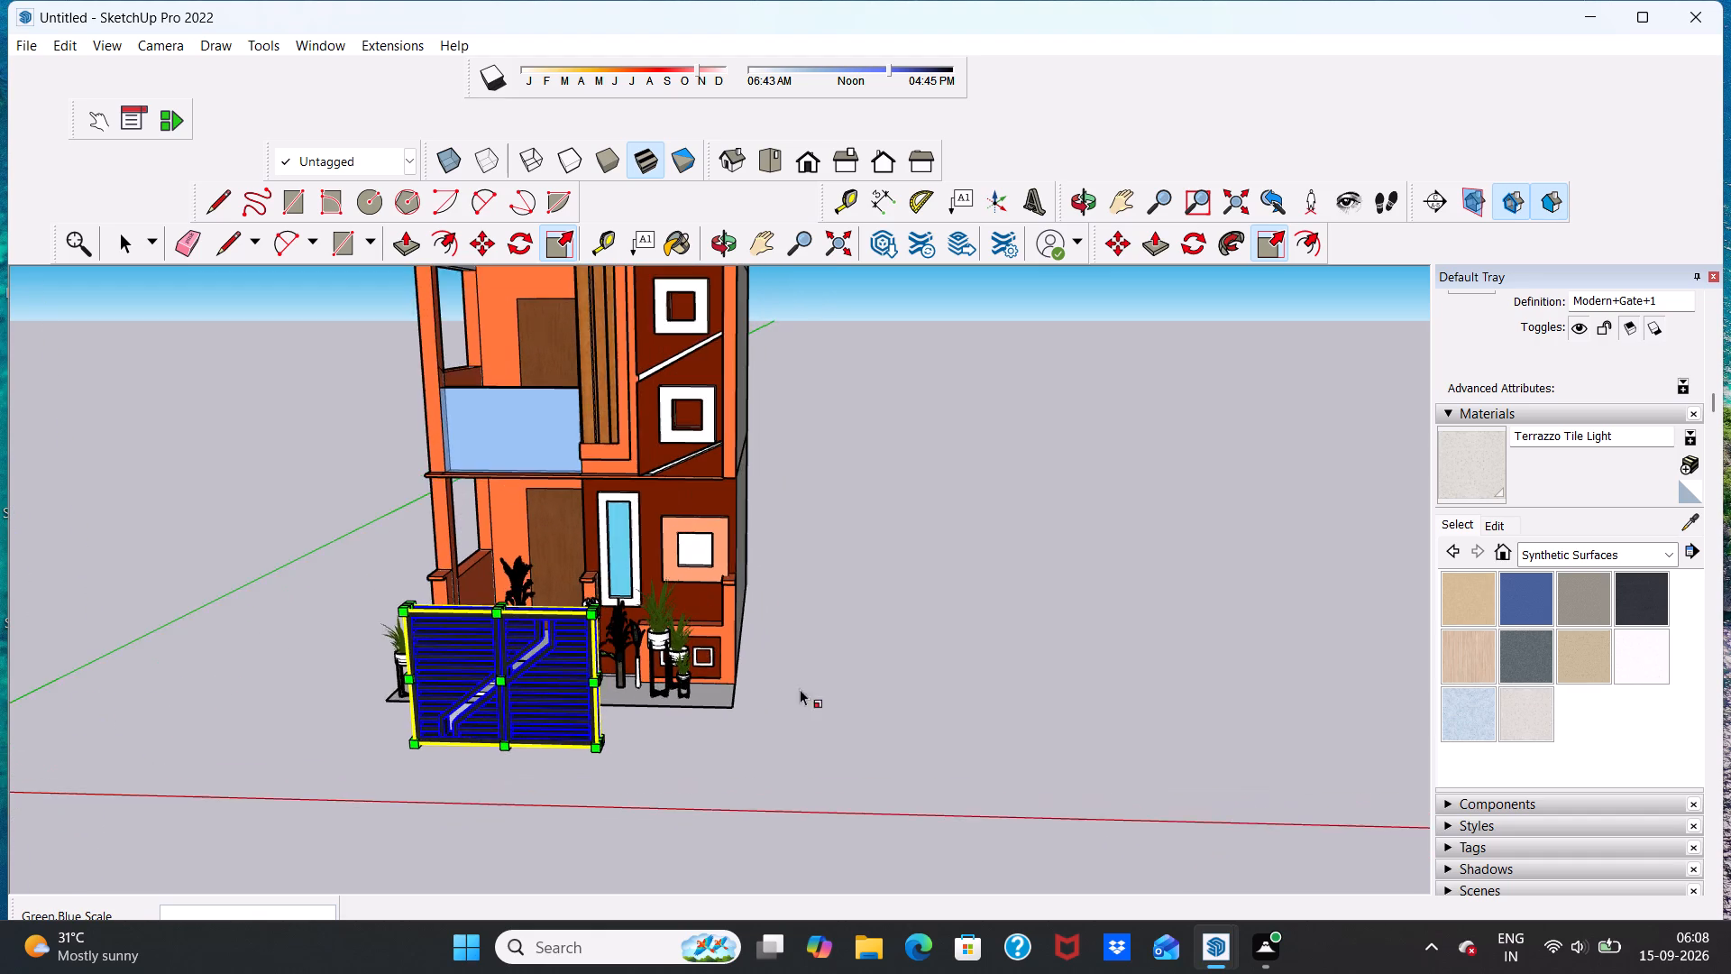
double_click(863, 648)
key(space)
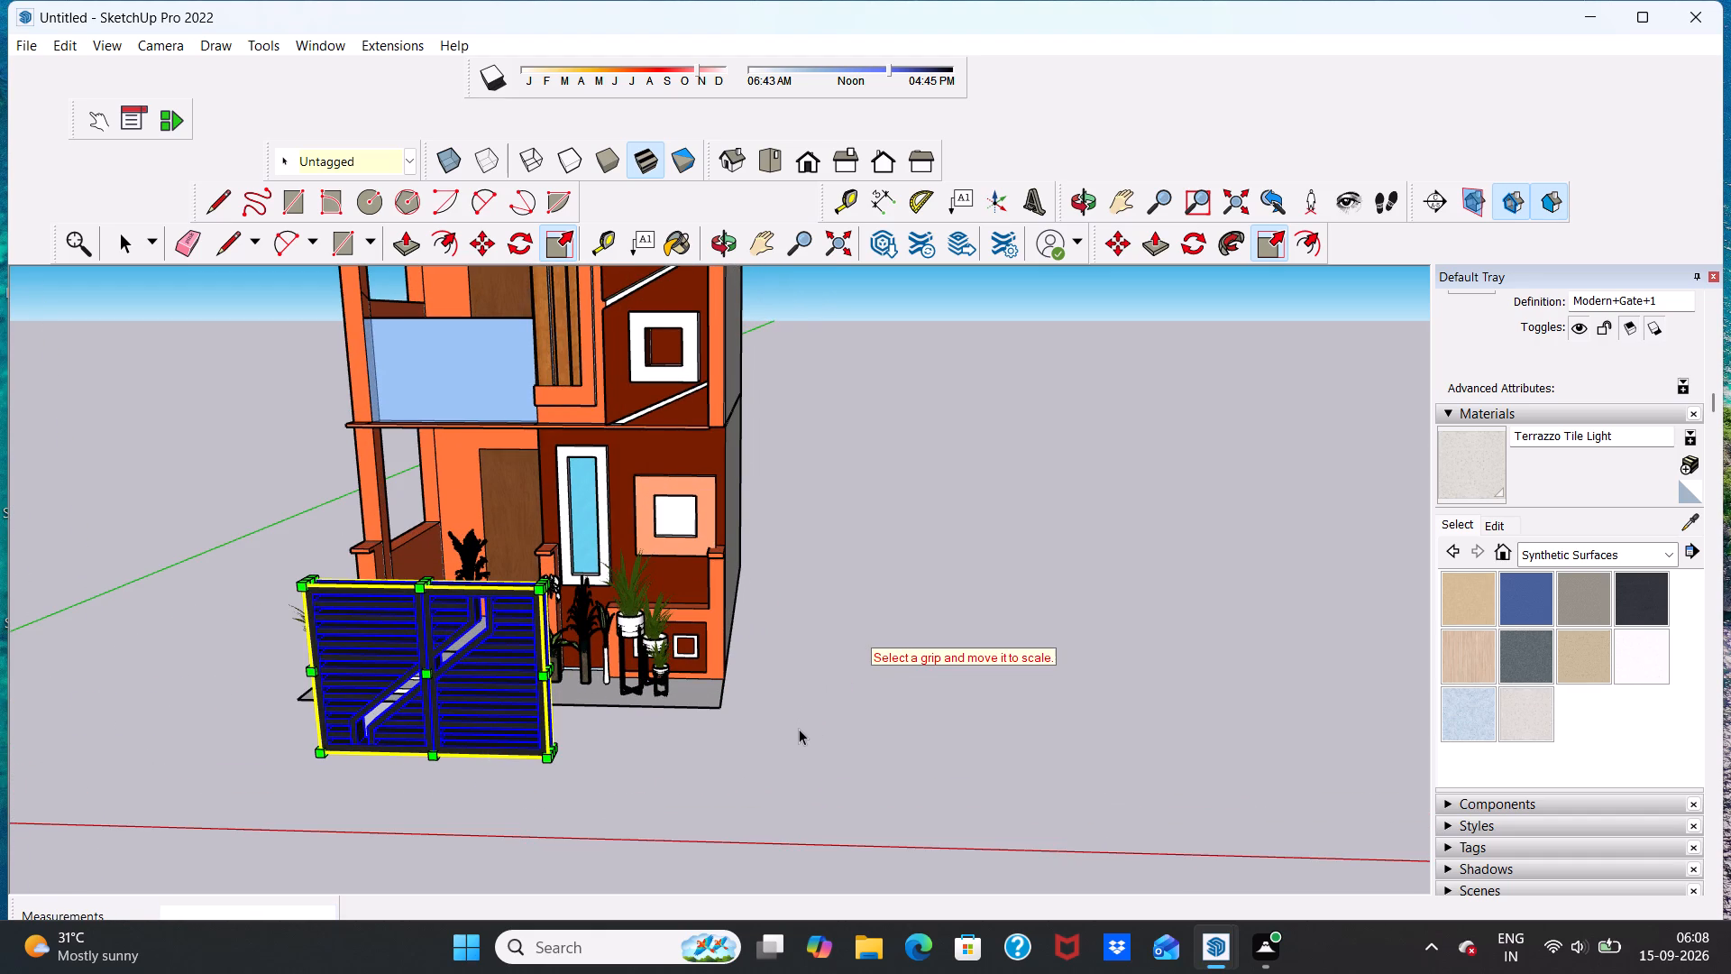
click(798, 730)
Move the gate by its lower corner about 7' 9" back onto the top entrance step, beside the entrance pillar.
scroll(503, 657, up, 5)
scroll(680, 642, down, 9)
middle_drag(710, 700, 568, 715)
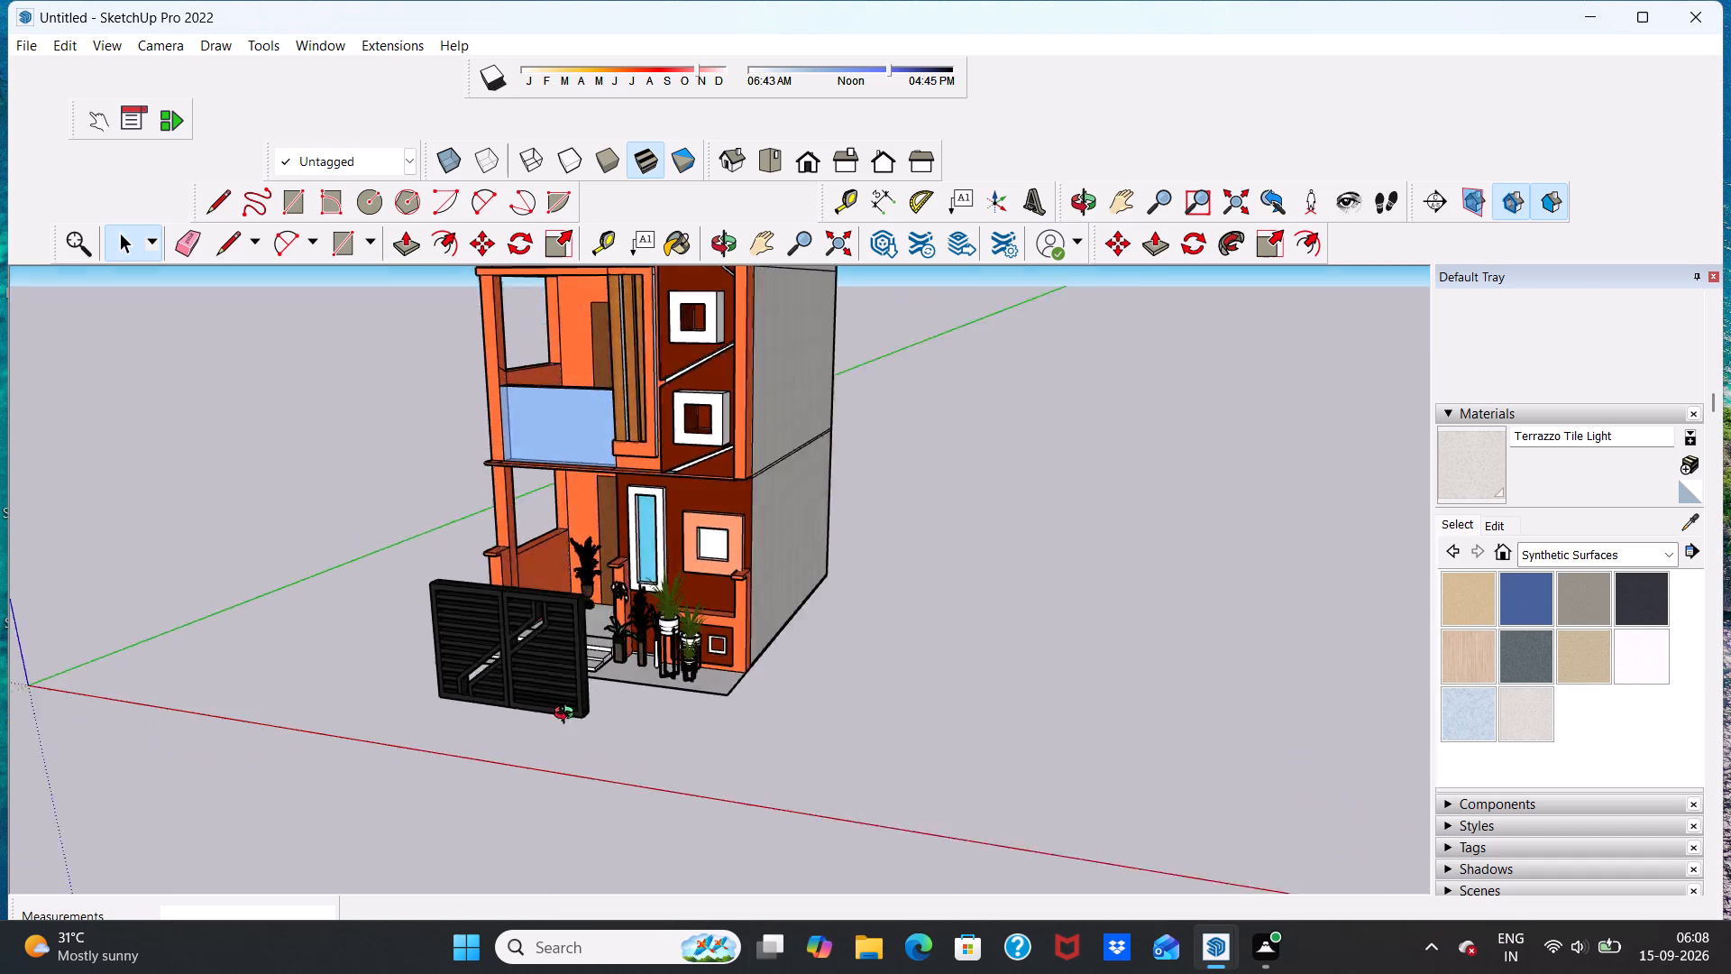
middle_drag(568, 715, 774, 680)
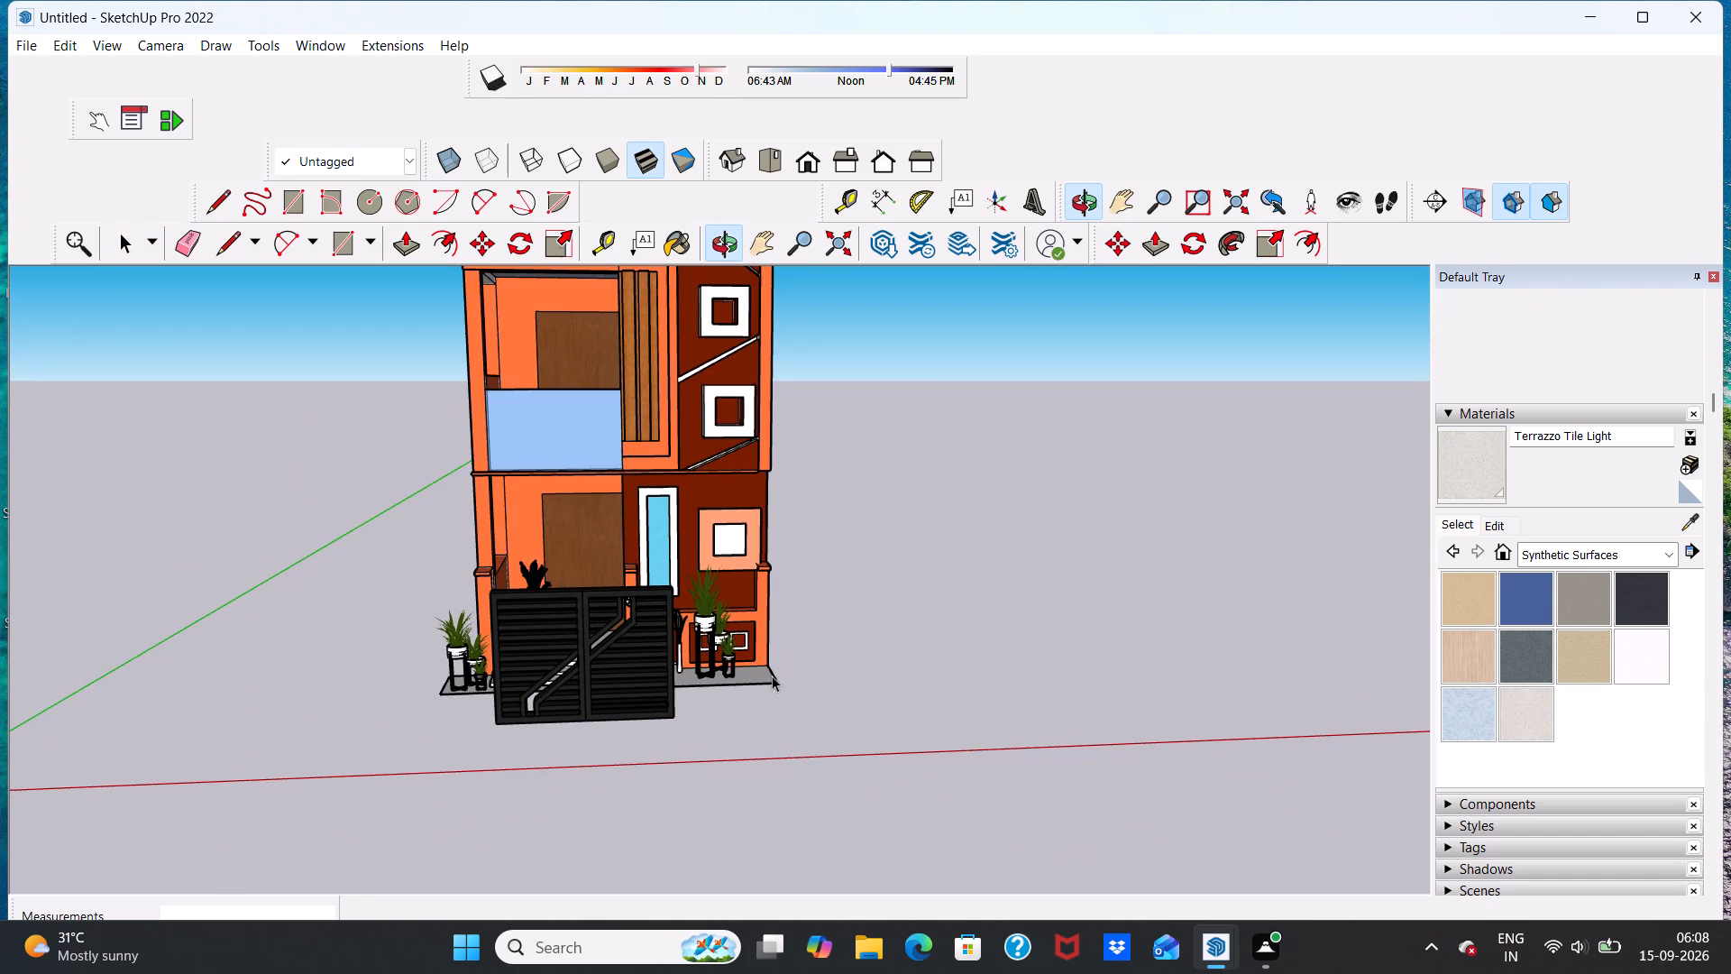
click(633, 635)
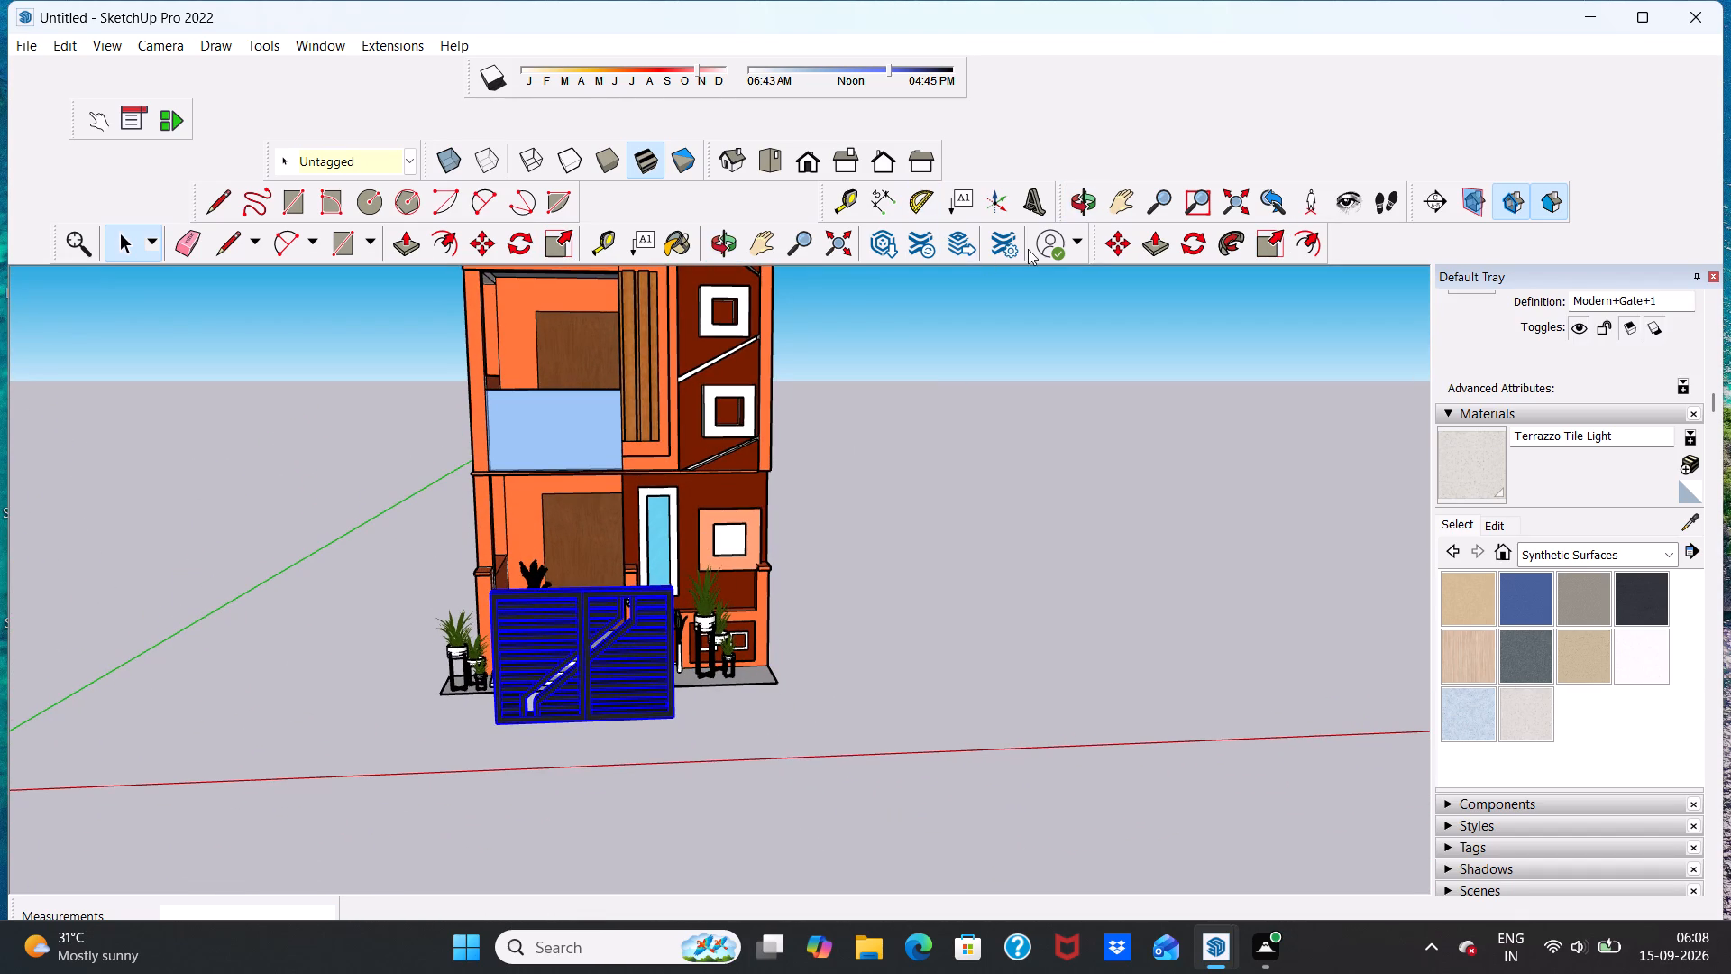
click(1113, 242)
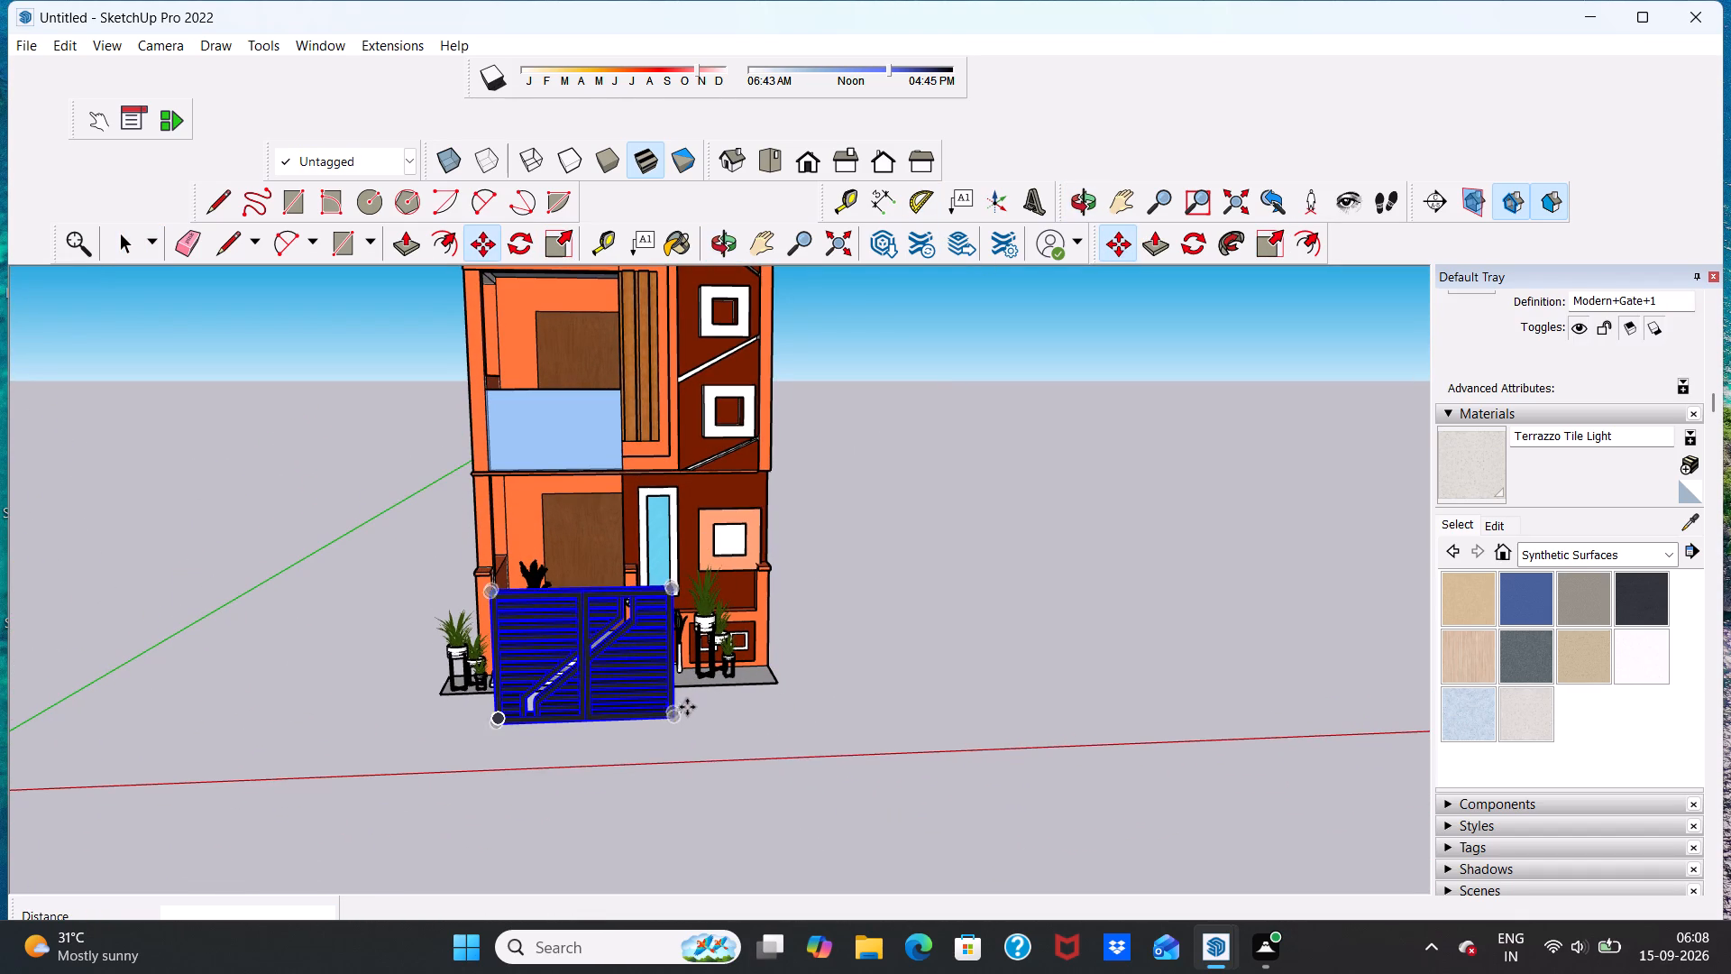
click(681, 719)
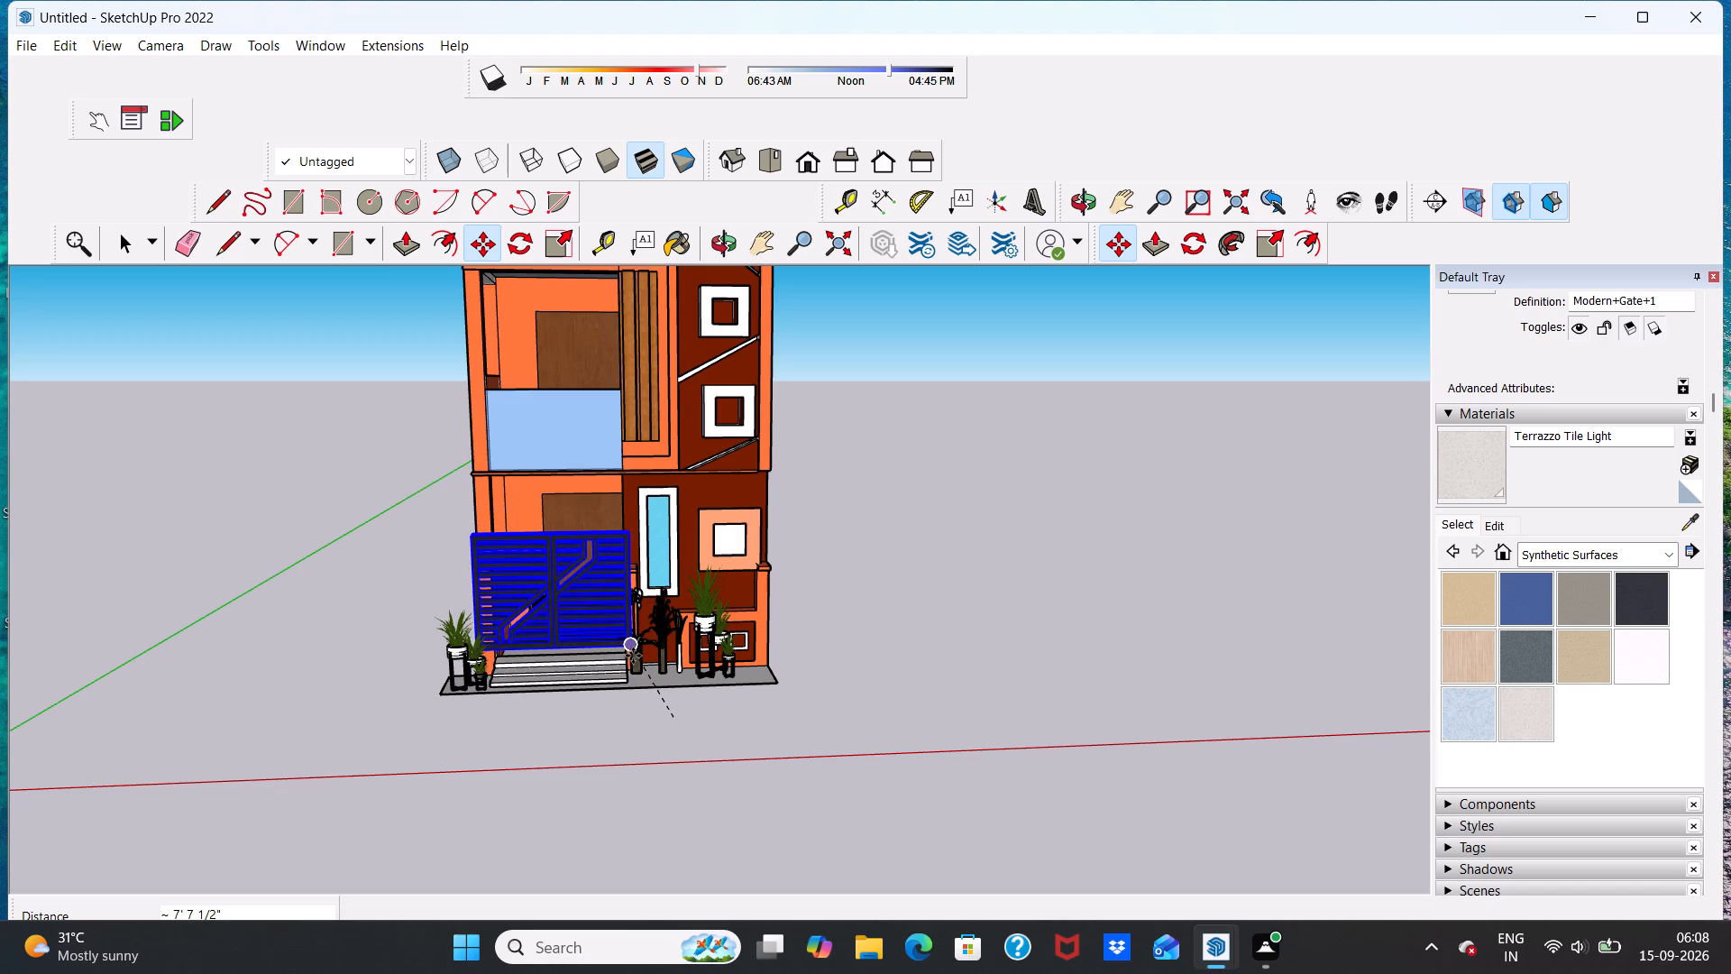
scroll(630, 654, up, 13)
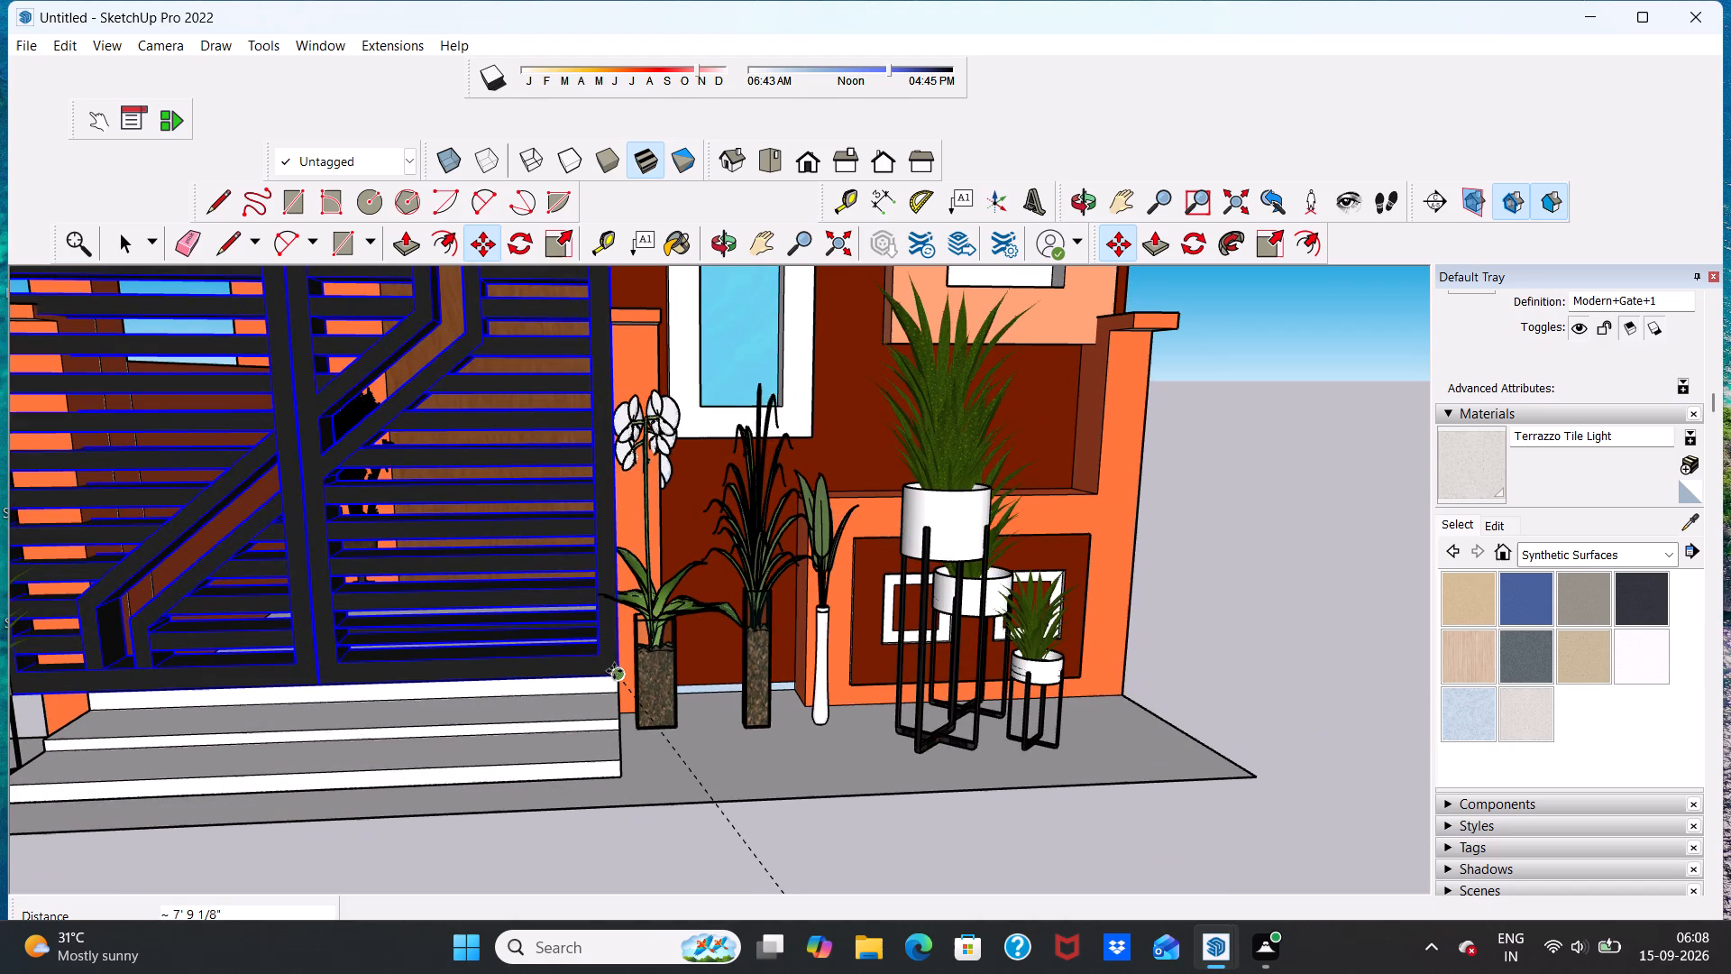
click(615, 674)
scroll(618, 676, down, 17)
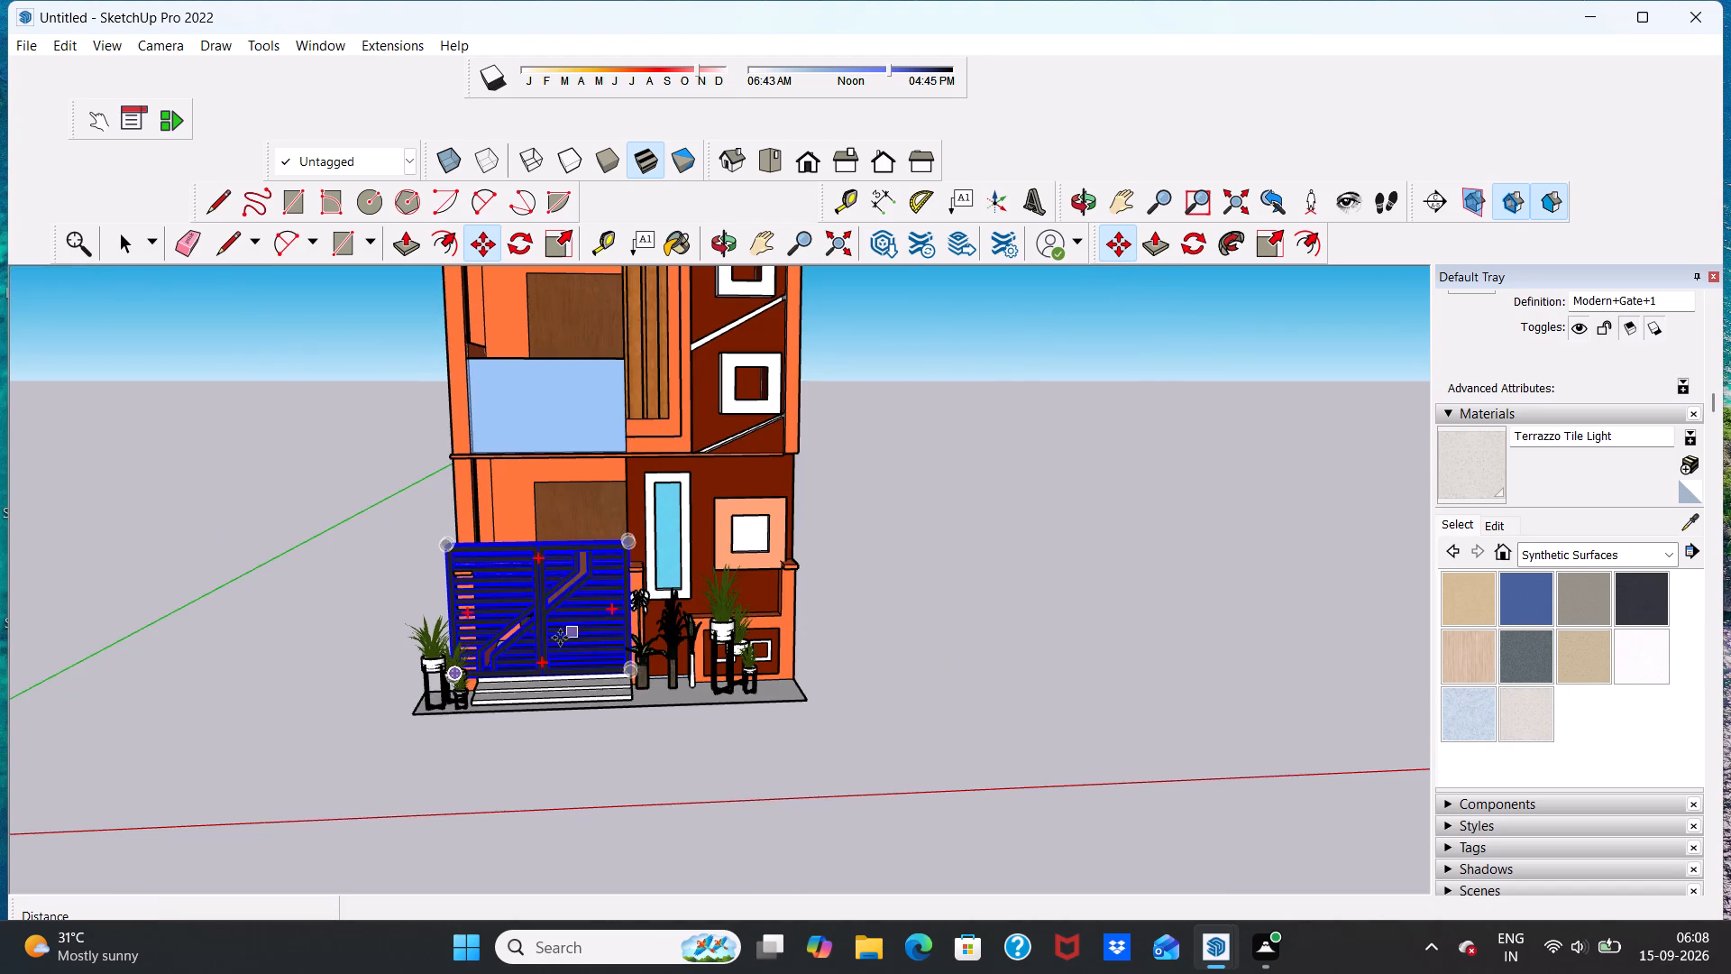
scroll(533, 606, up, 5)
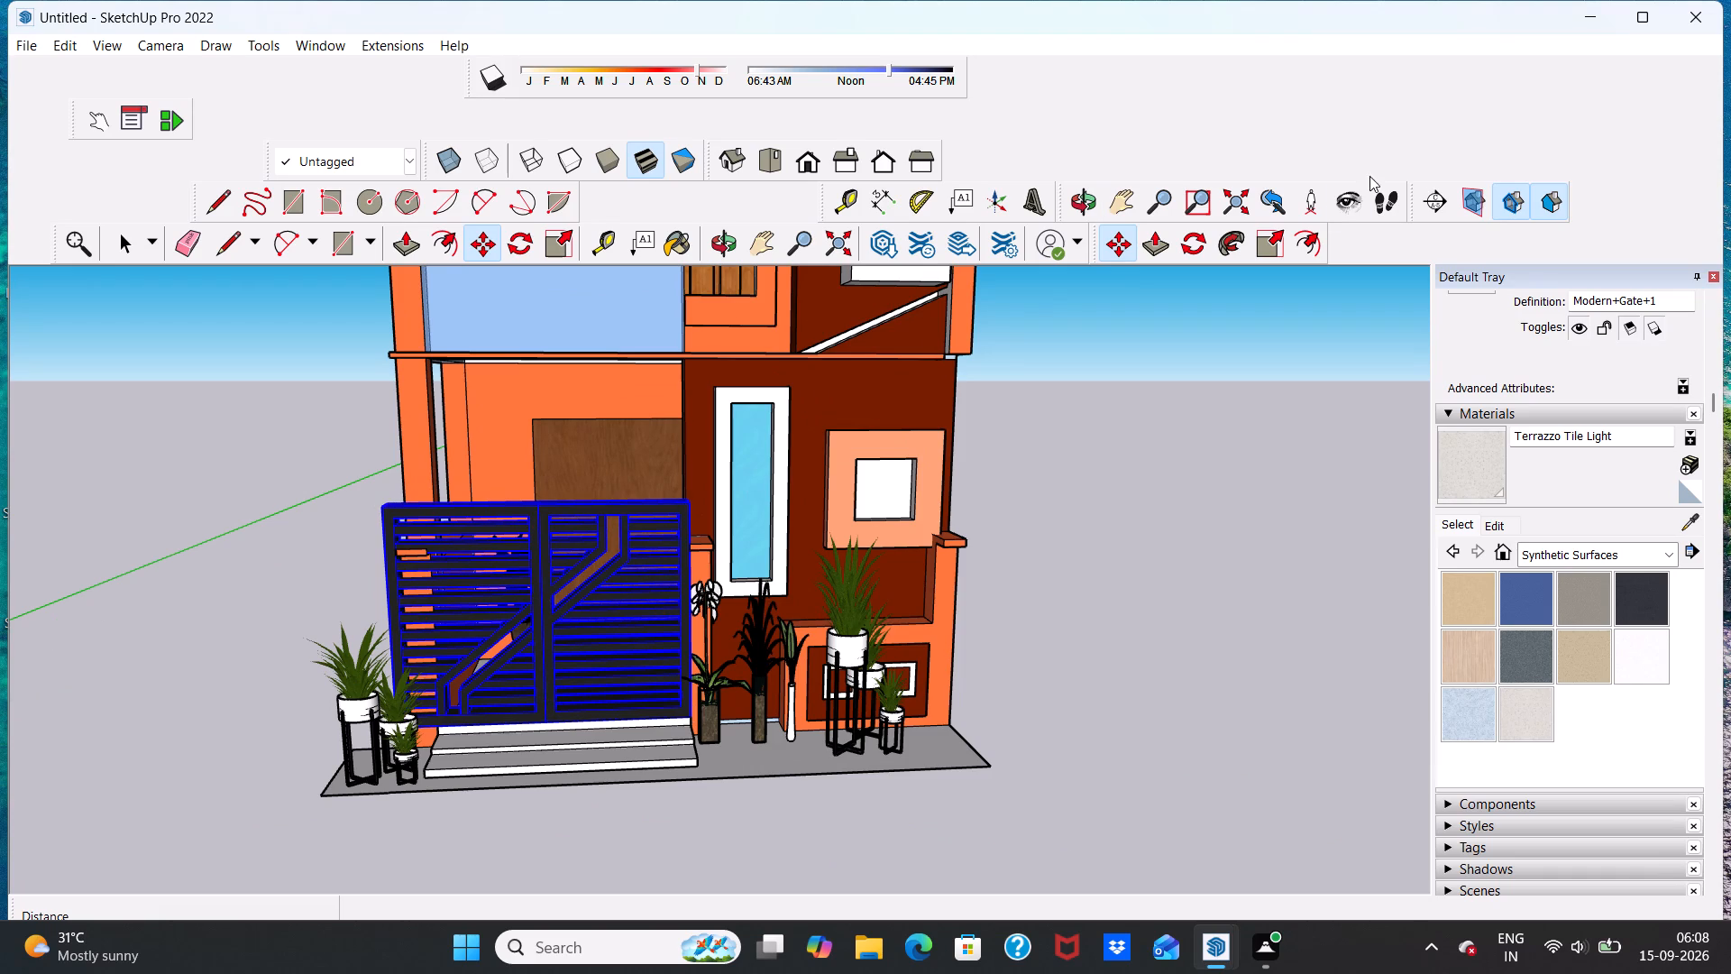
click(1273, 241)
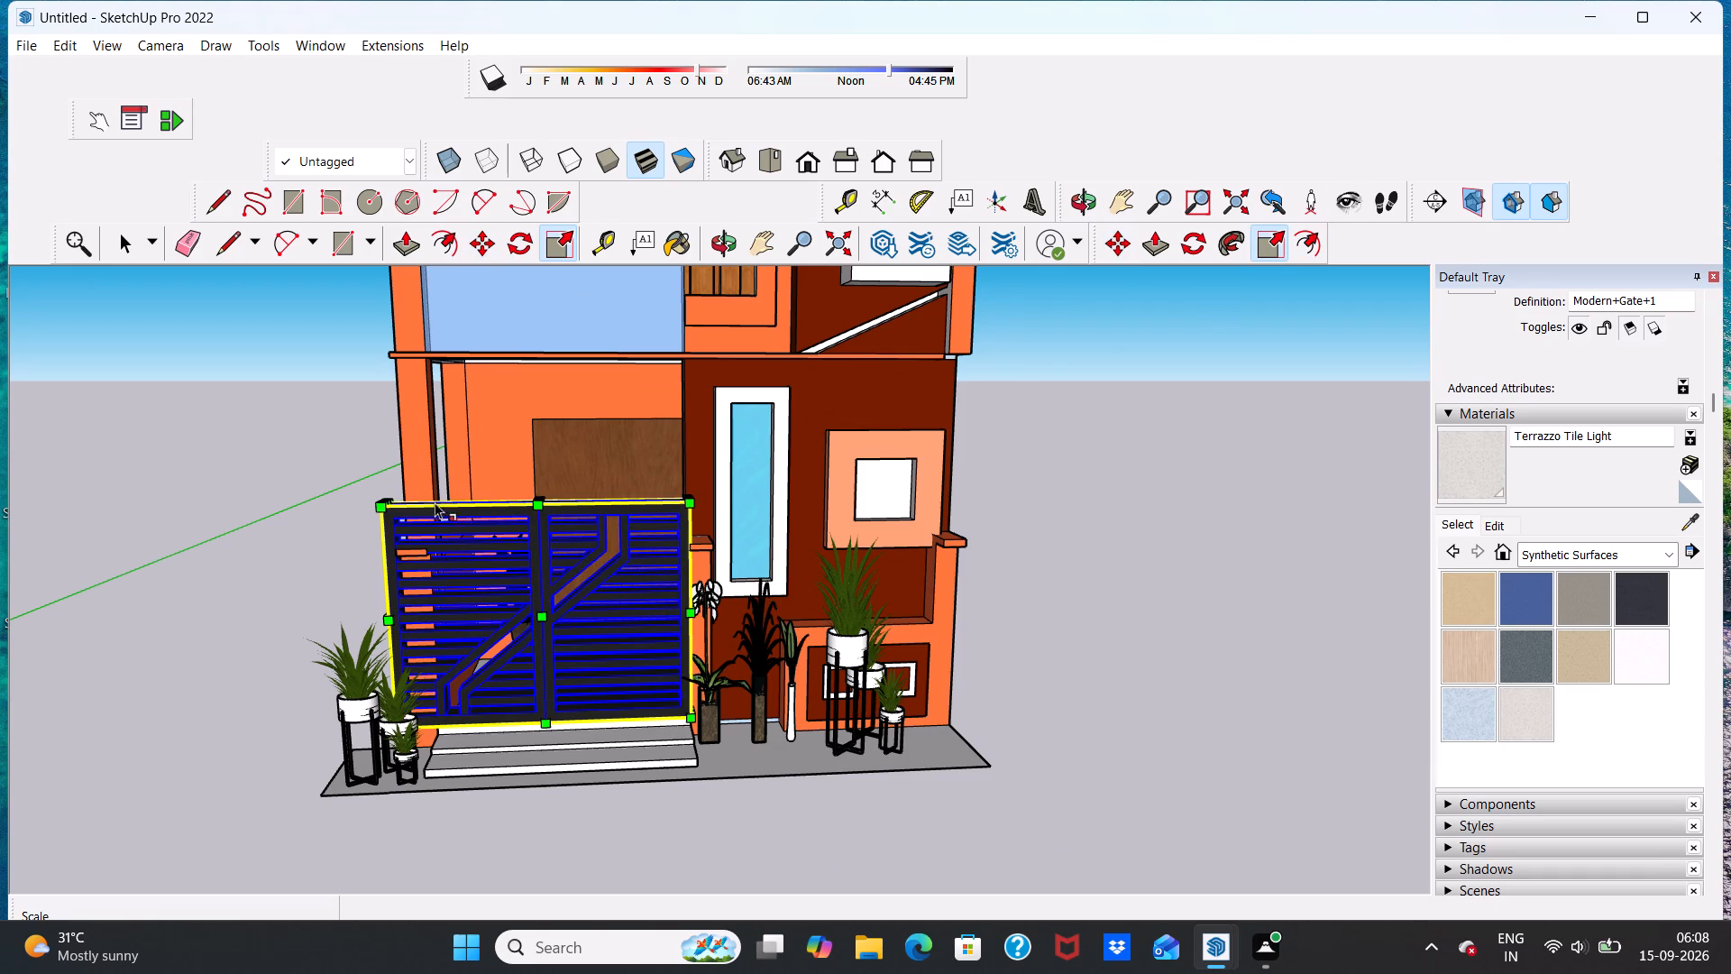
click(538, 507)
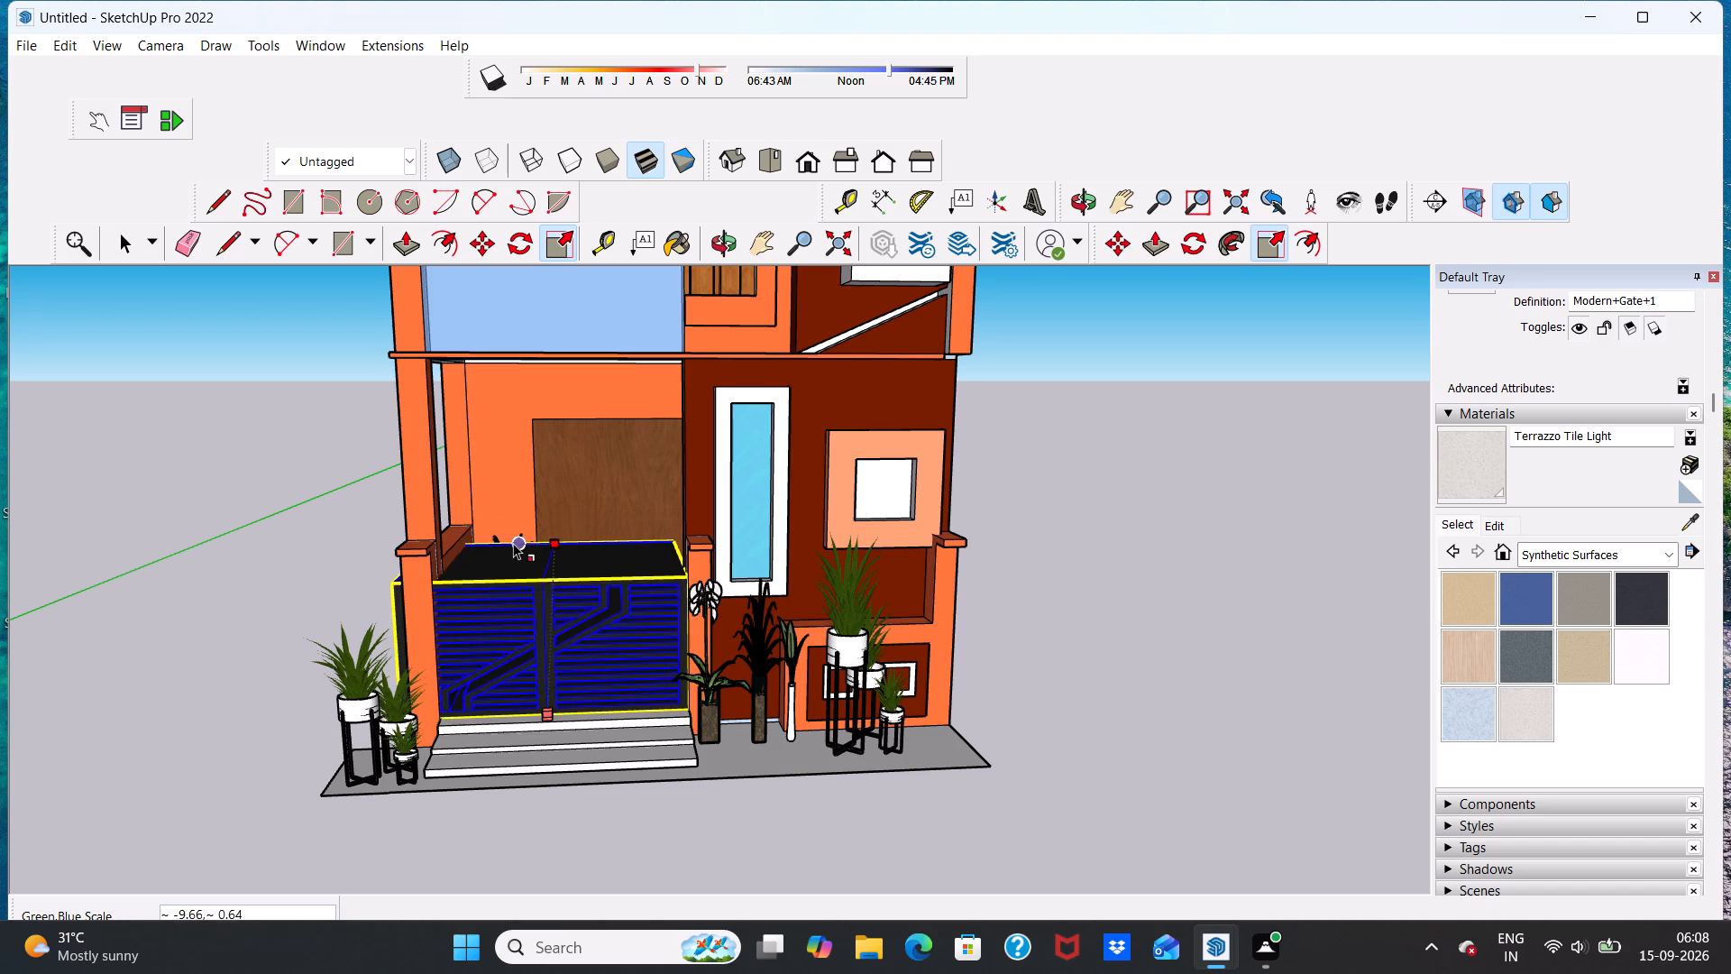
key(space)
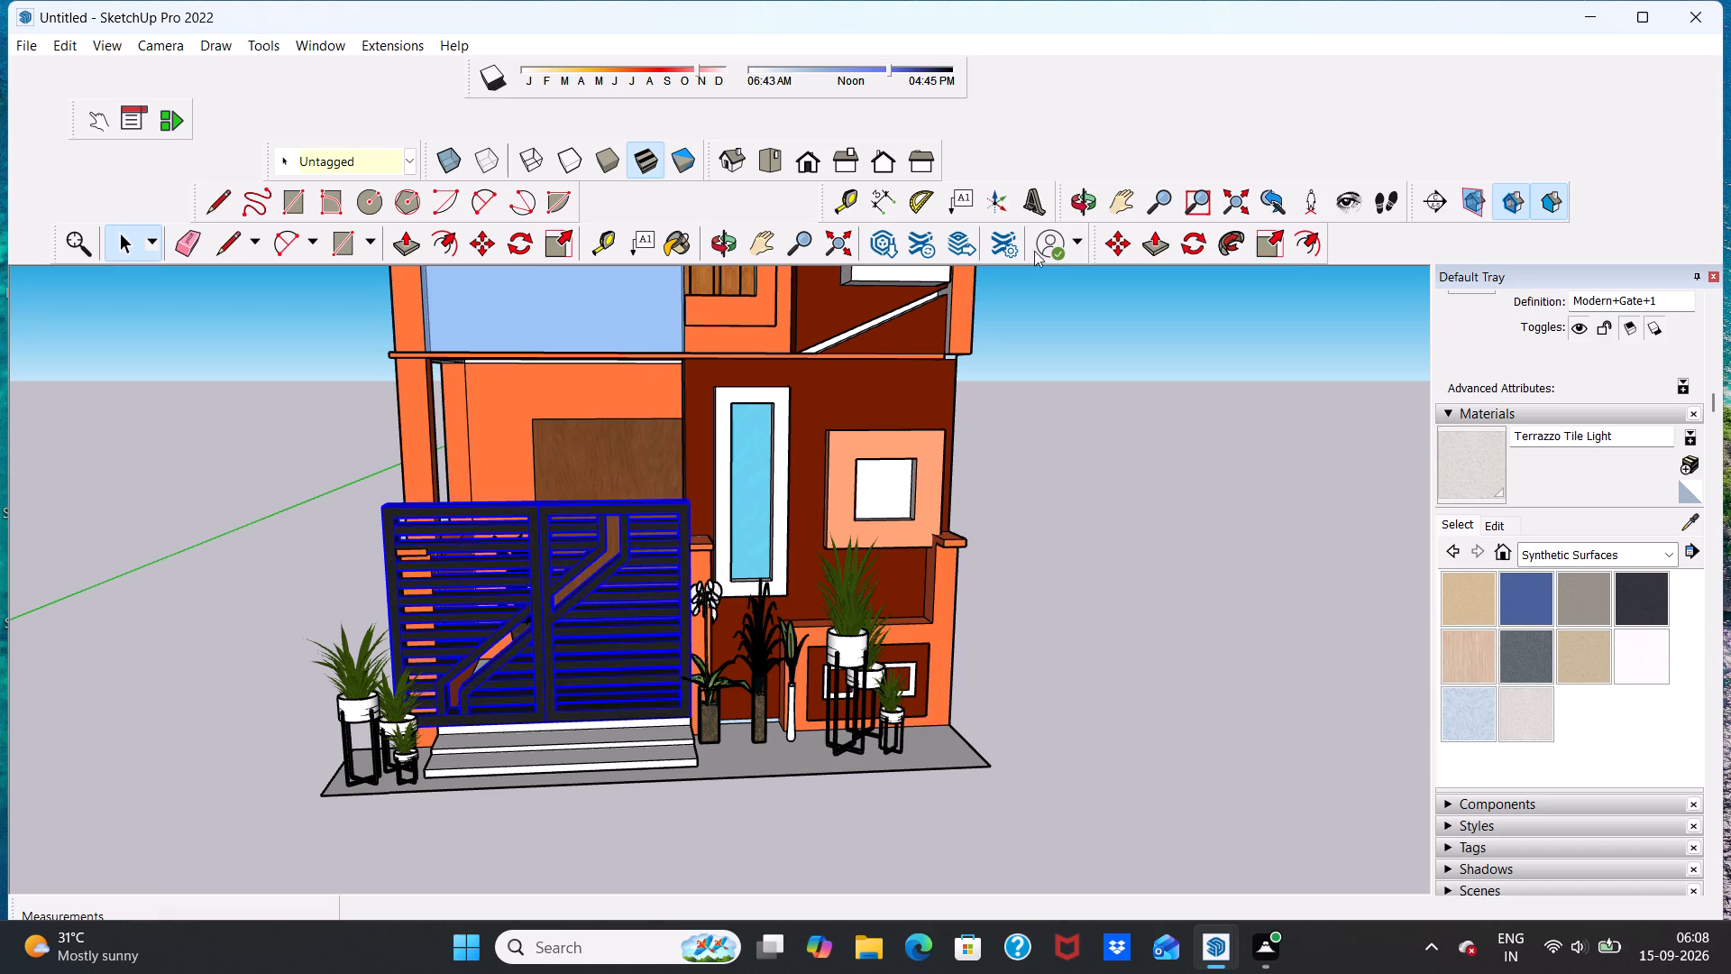
Lower the gate to about 0.72 of its height so its top sits near the entrance pillar caps.
click(1279, 234)
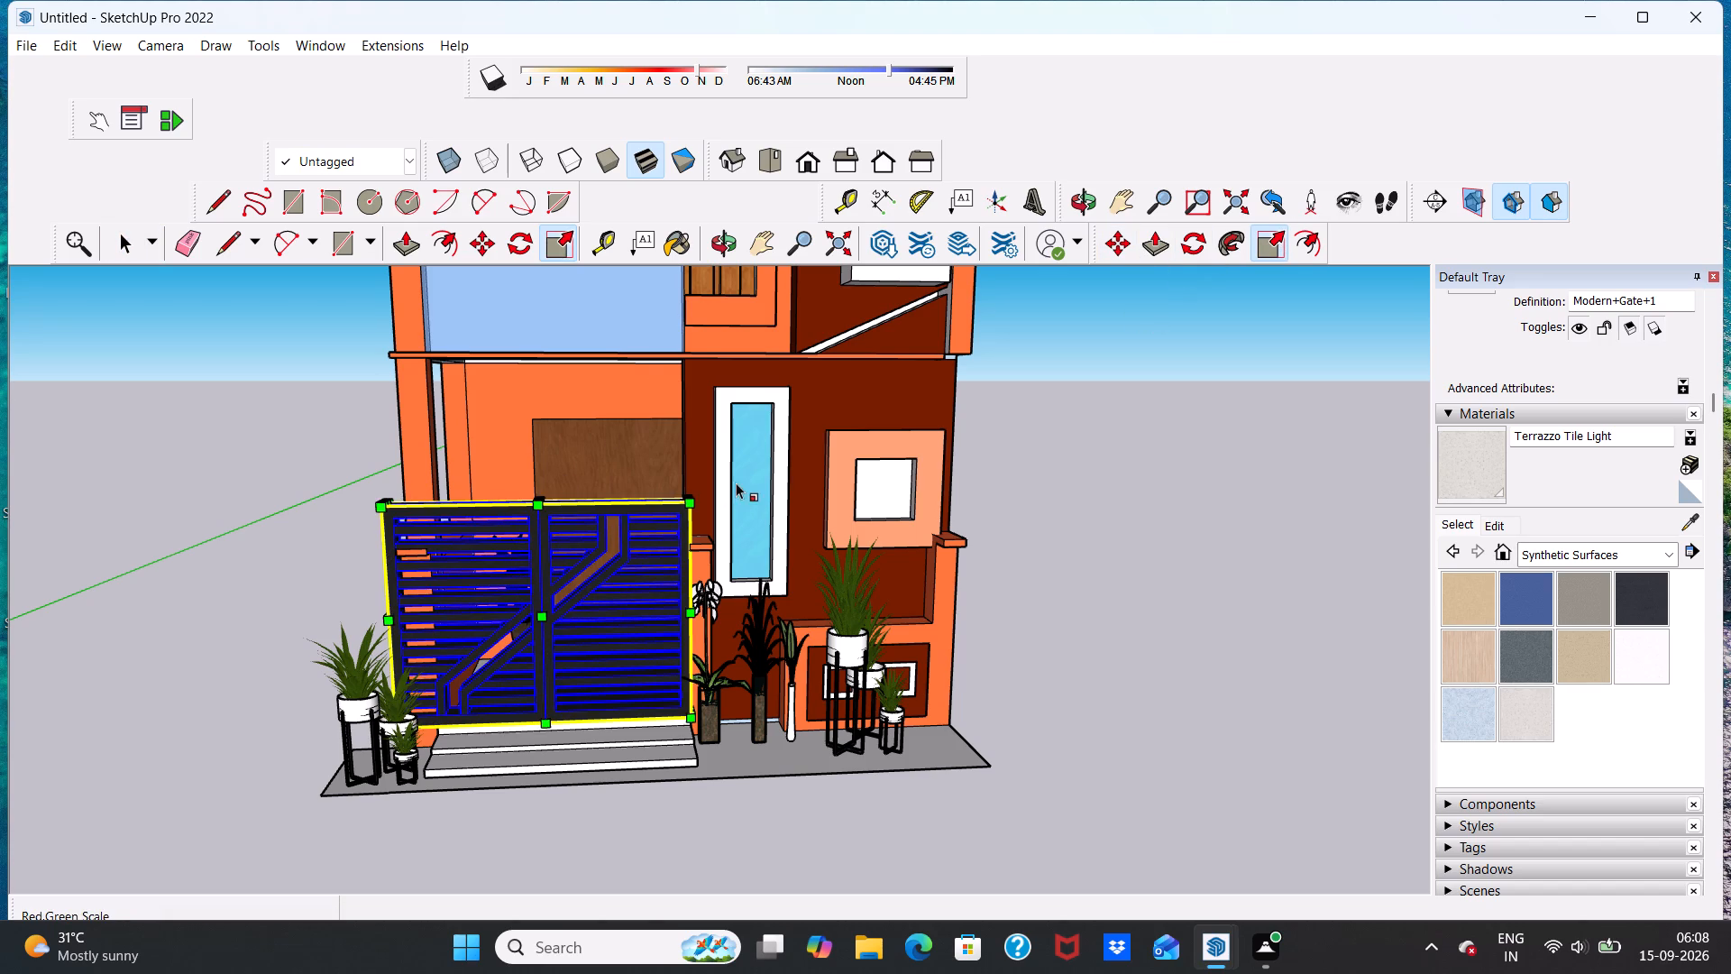
middle_drag(736, 482, 391, 586)
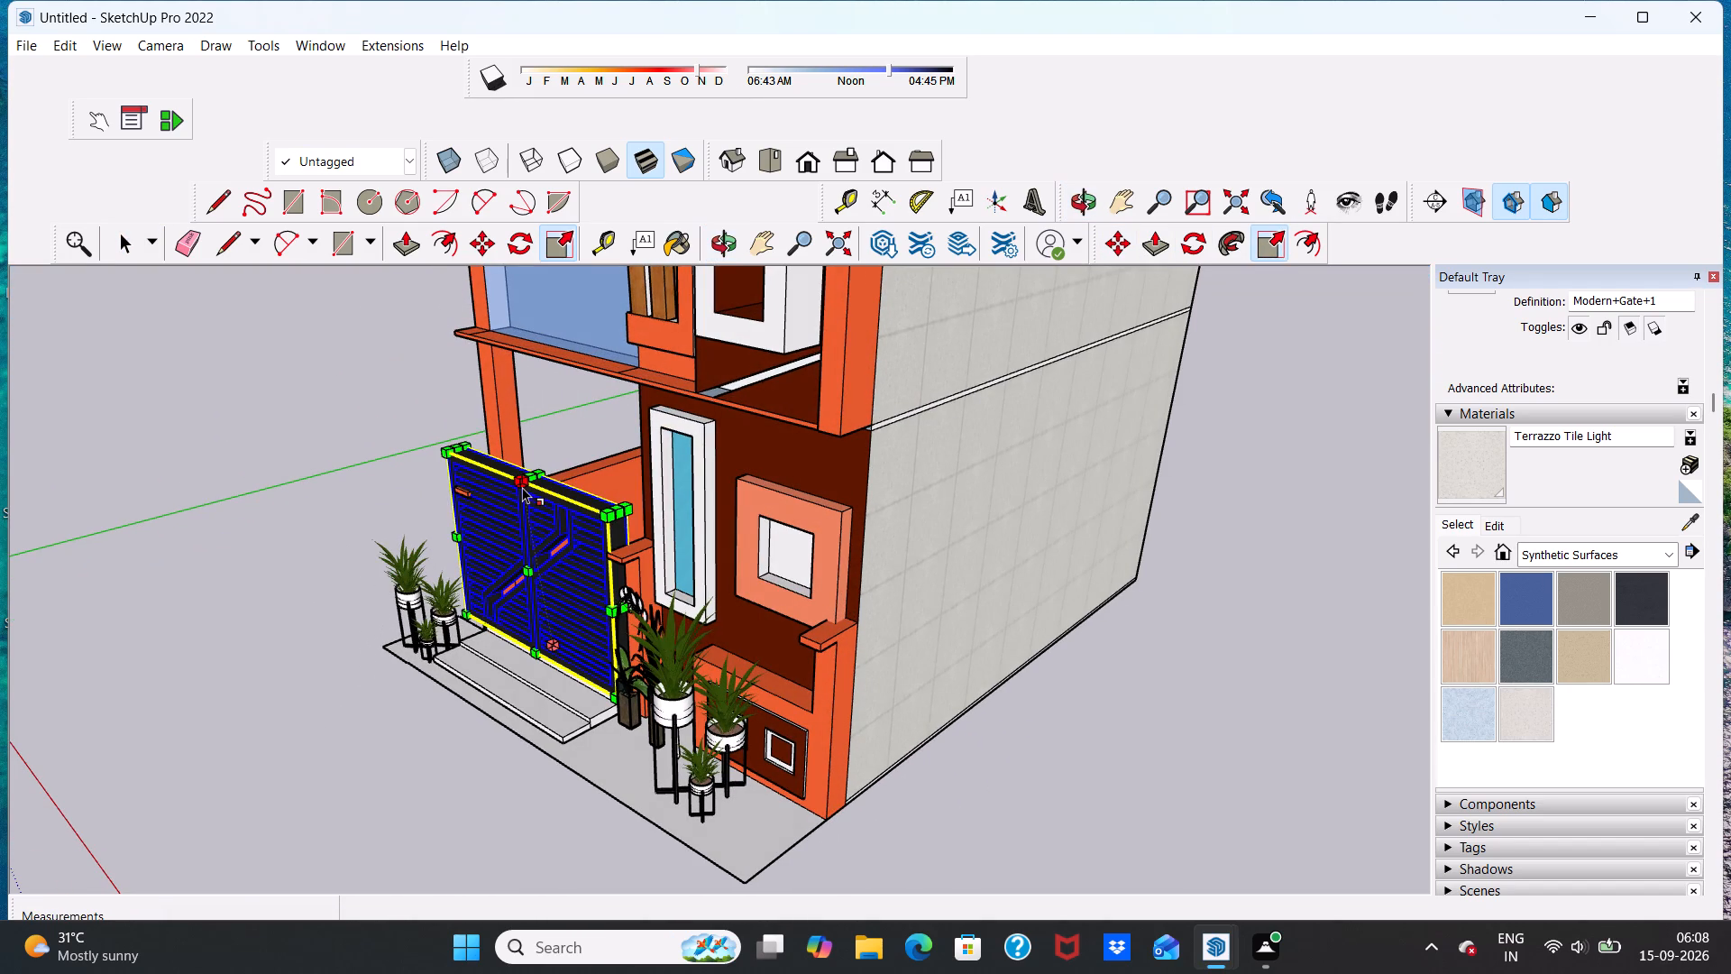
click(522, 486)
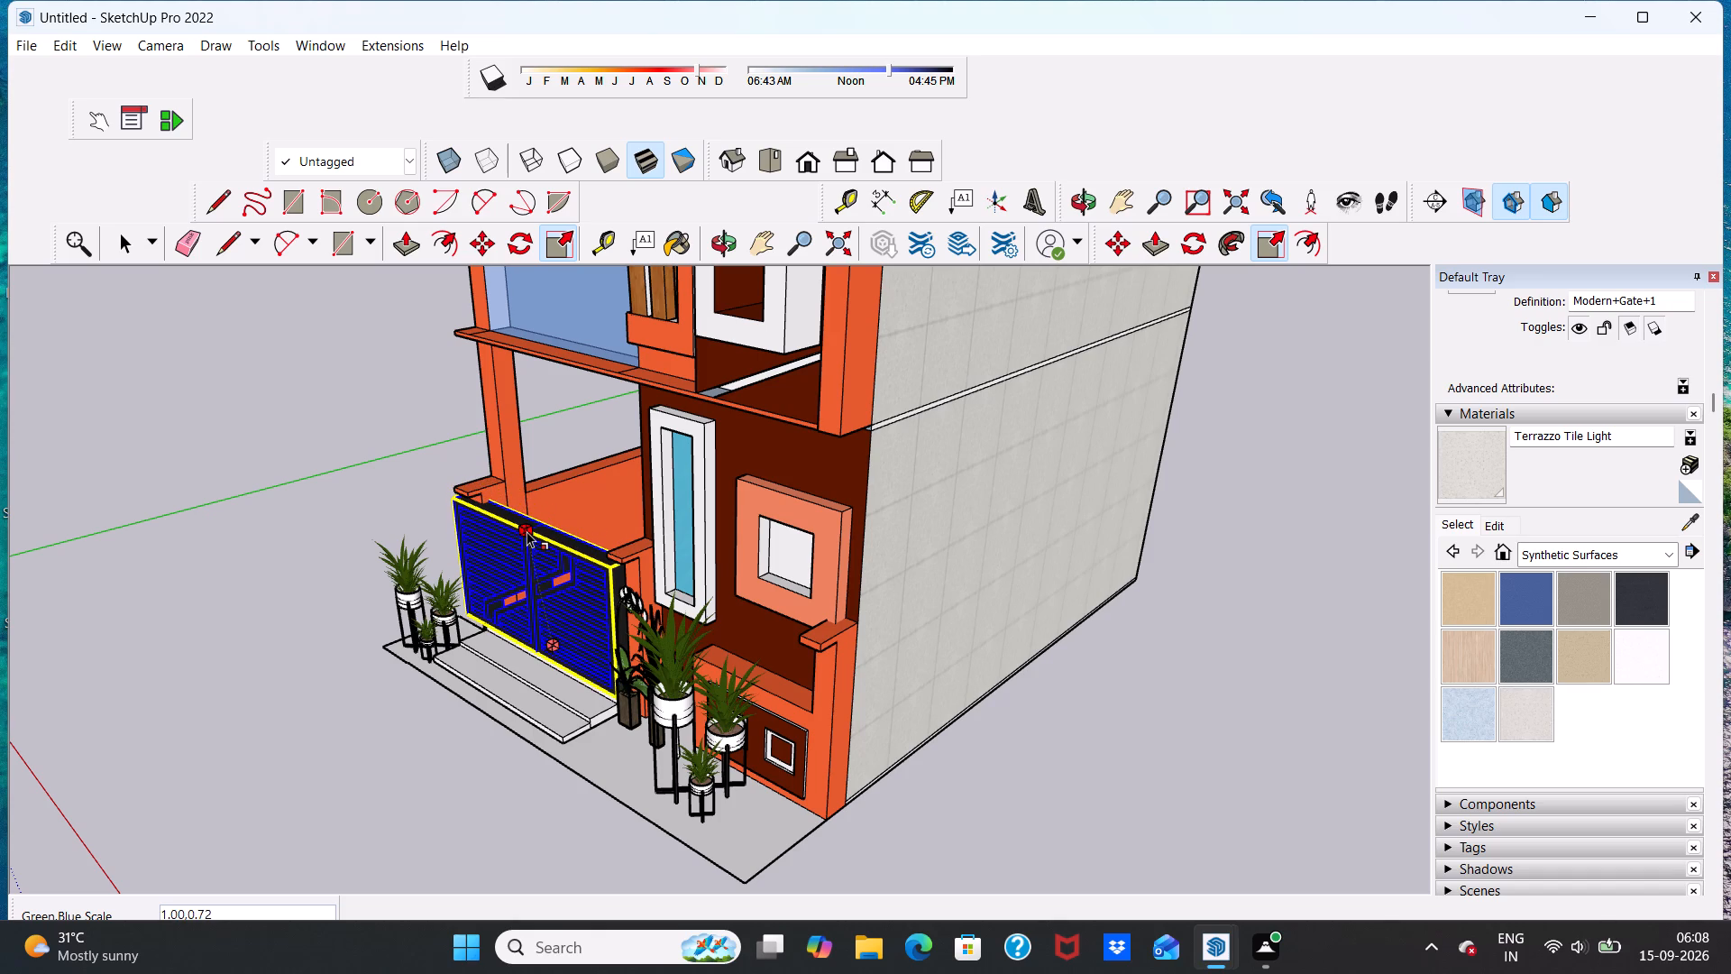
click(527, 531)
Narrow the gate to about 0.84 of its width from its outer edge so it fits between the entrance pillars.
middle_drag(515, 566, 704, 527)
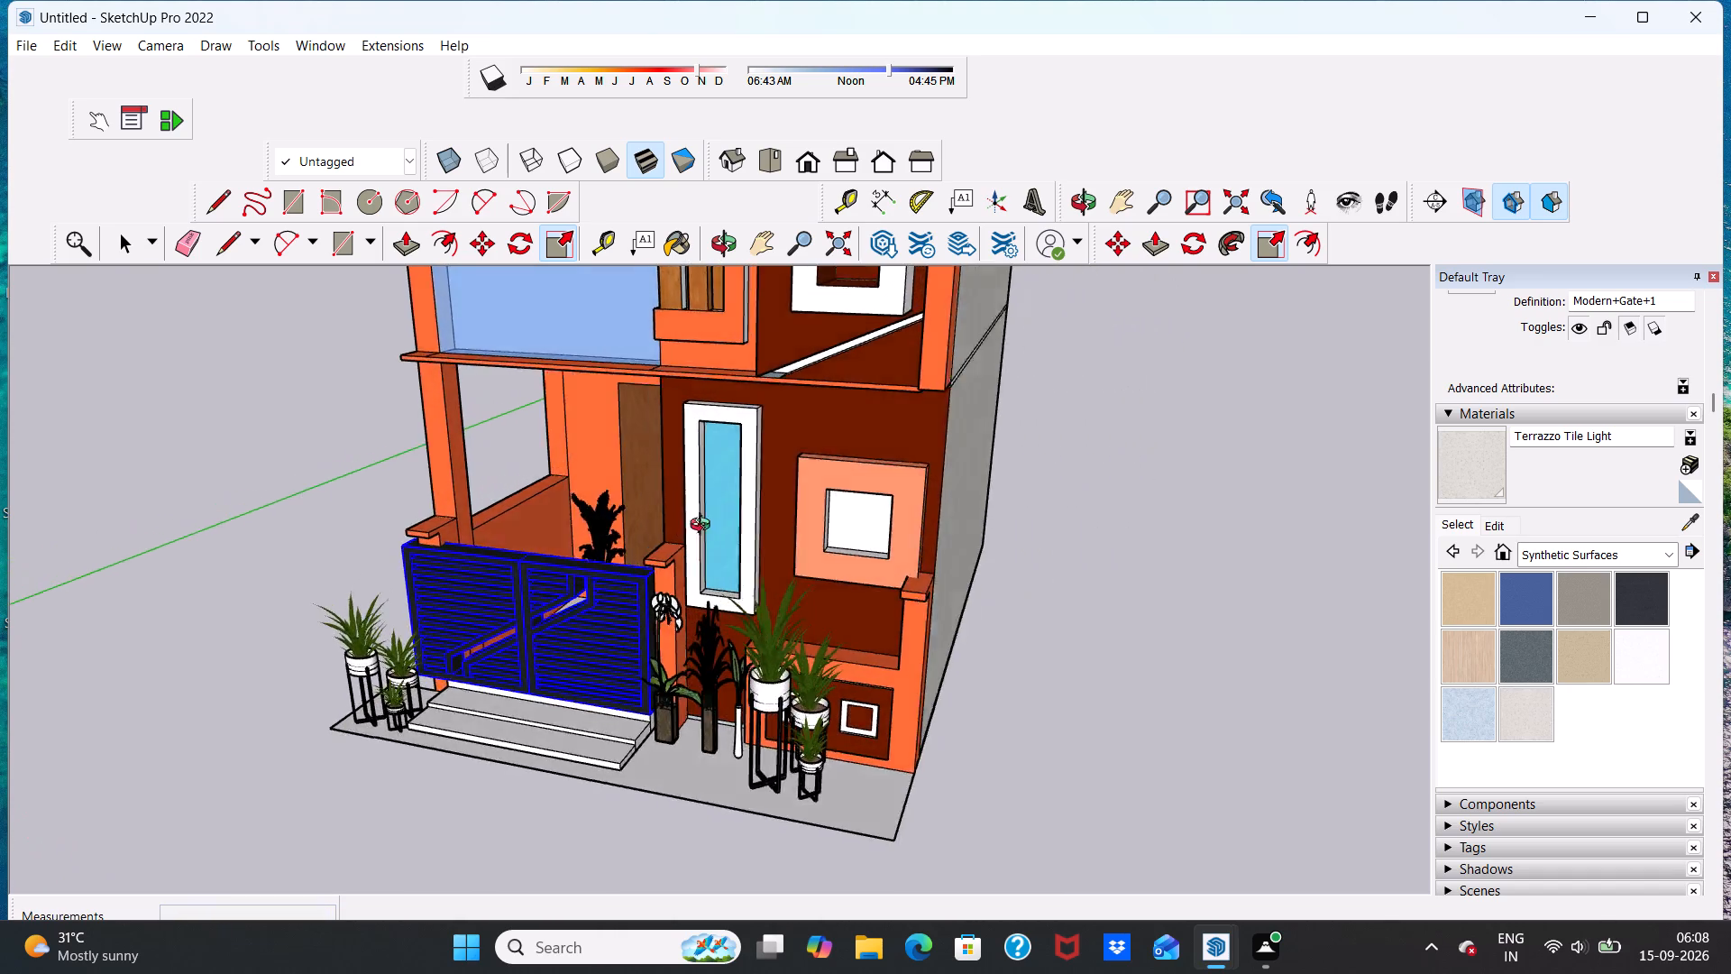
middle_drag(704, 527, 799, 468)
middle_drag(548, 625, 695, 549)
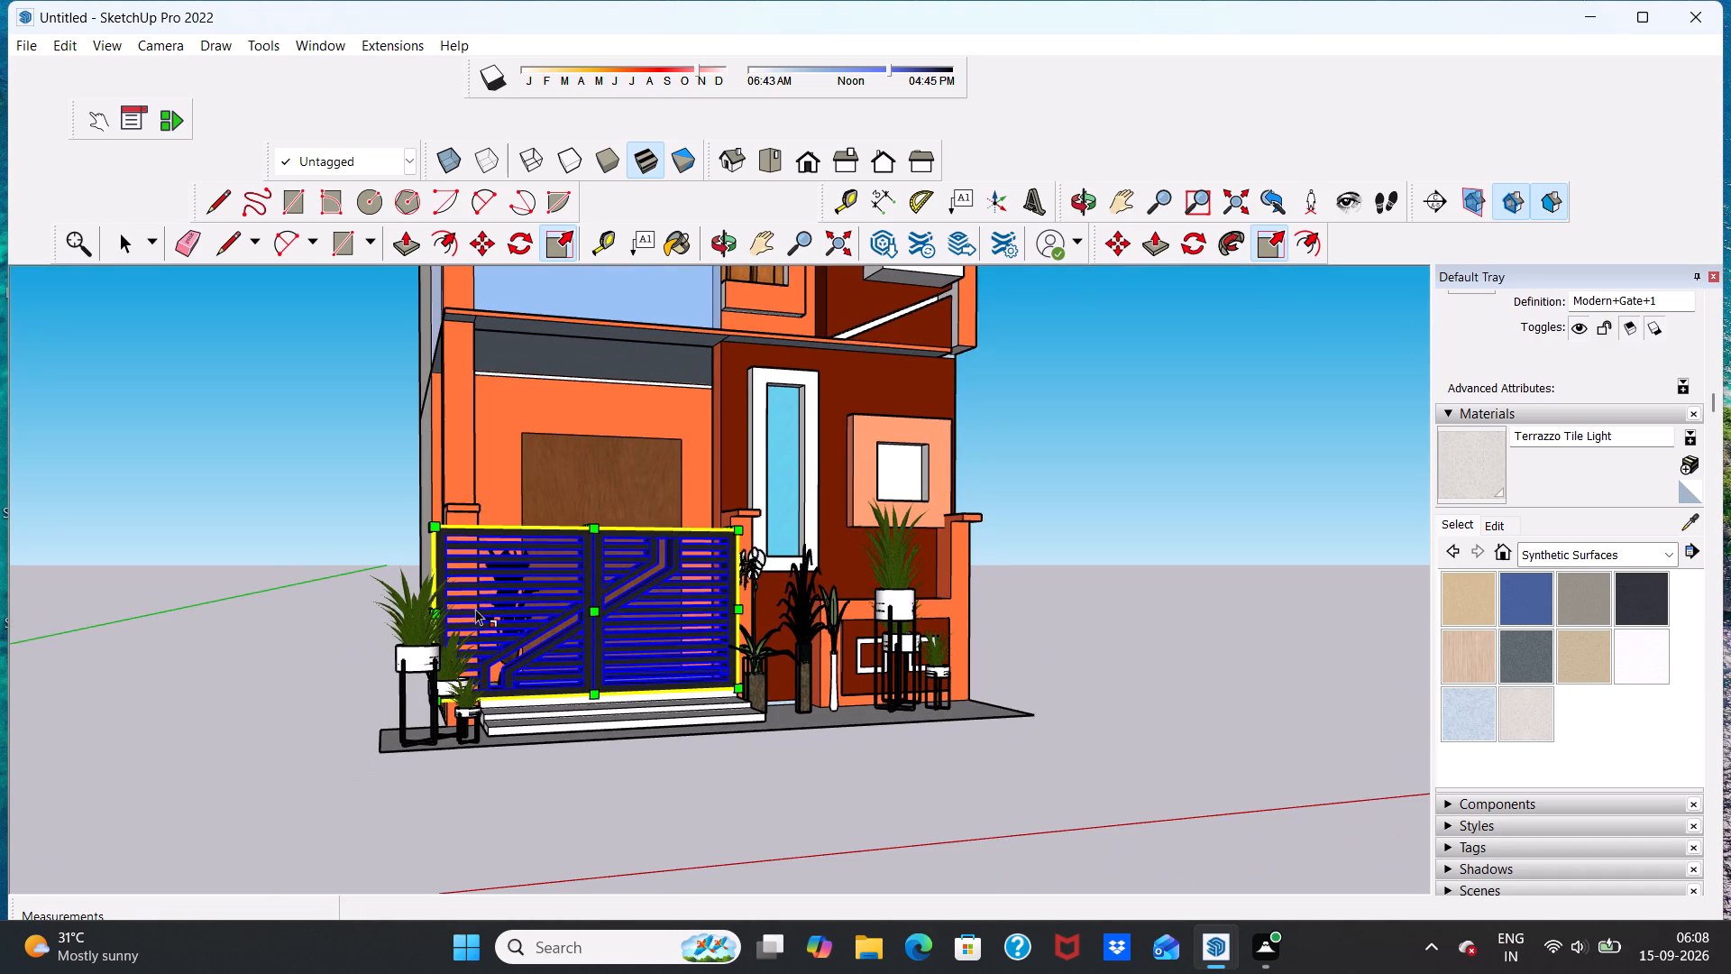
scroll(554, 609, up, 1)
middle_drag(554, 609, 417, 648)
click(390, 625)
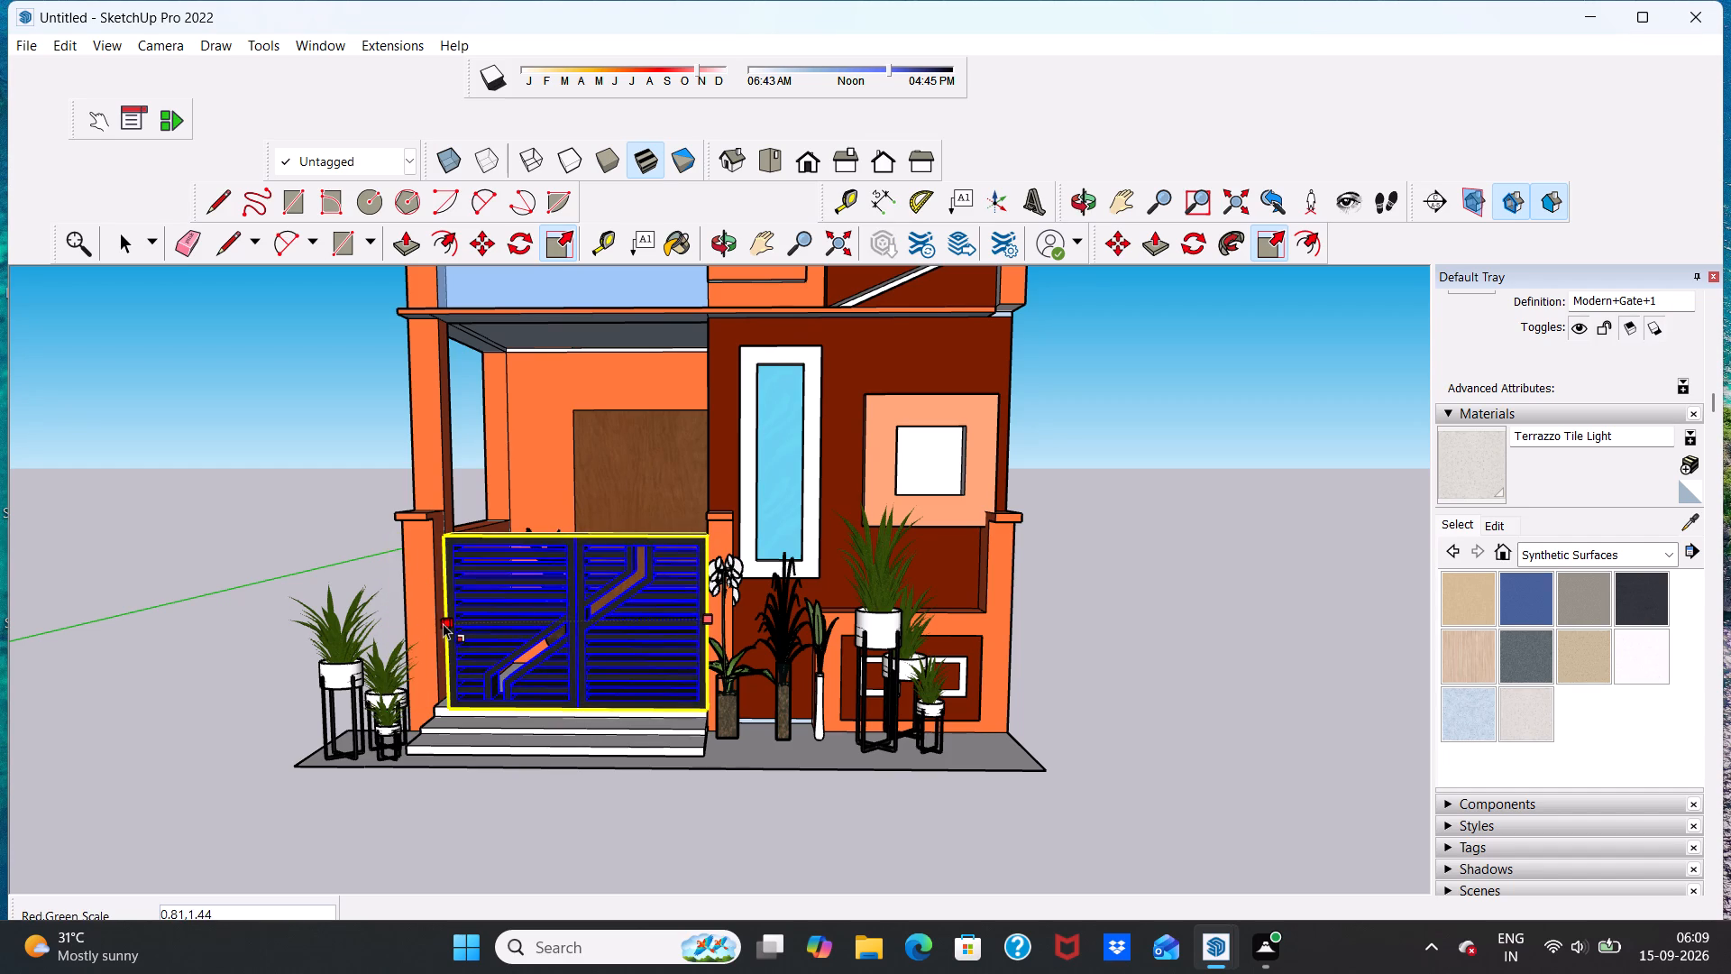
click(441, 621)
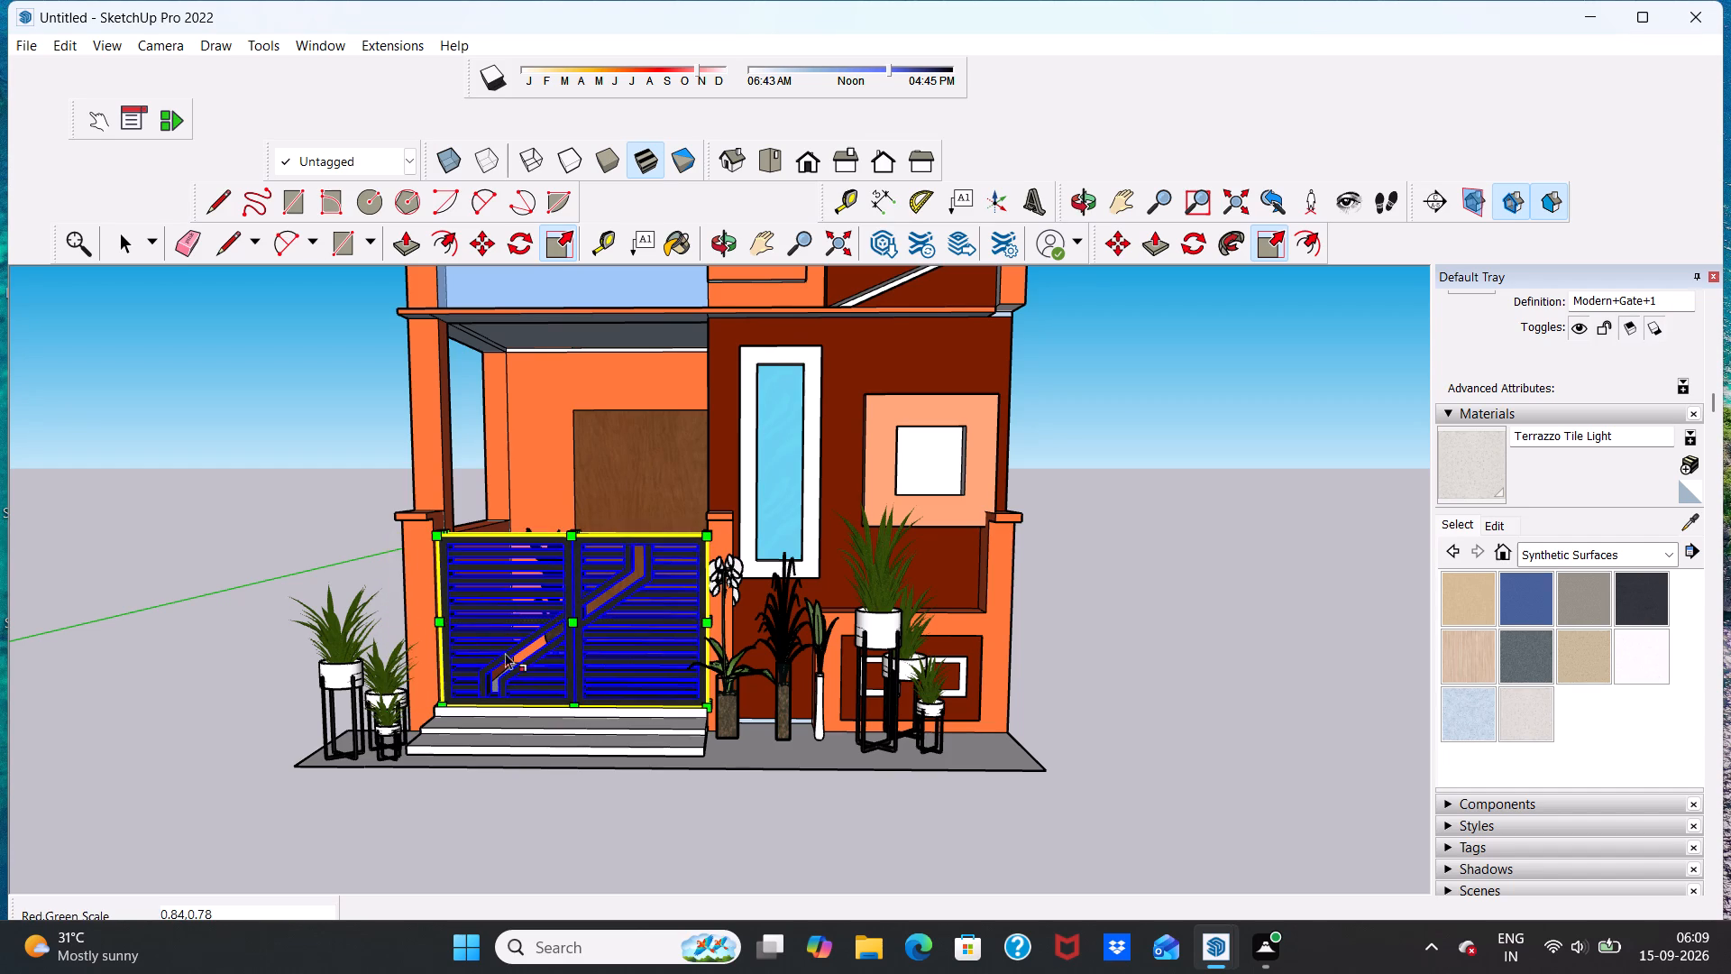
Widen the gate to about 1.03 from its outer edge so it closes the gap to the entrance pillar.
scroll(685, 643, up, 4)
middle_drag(737, 632, 482, 632)
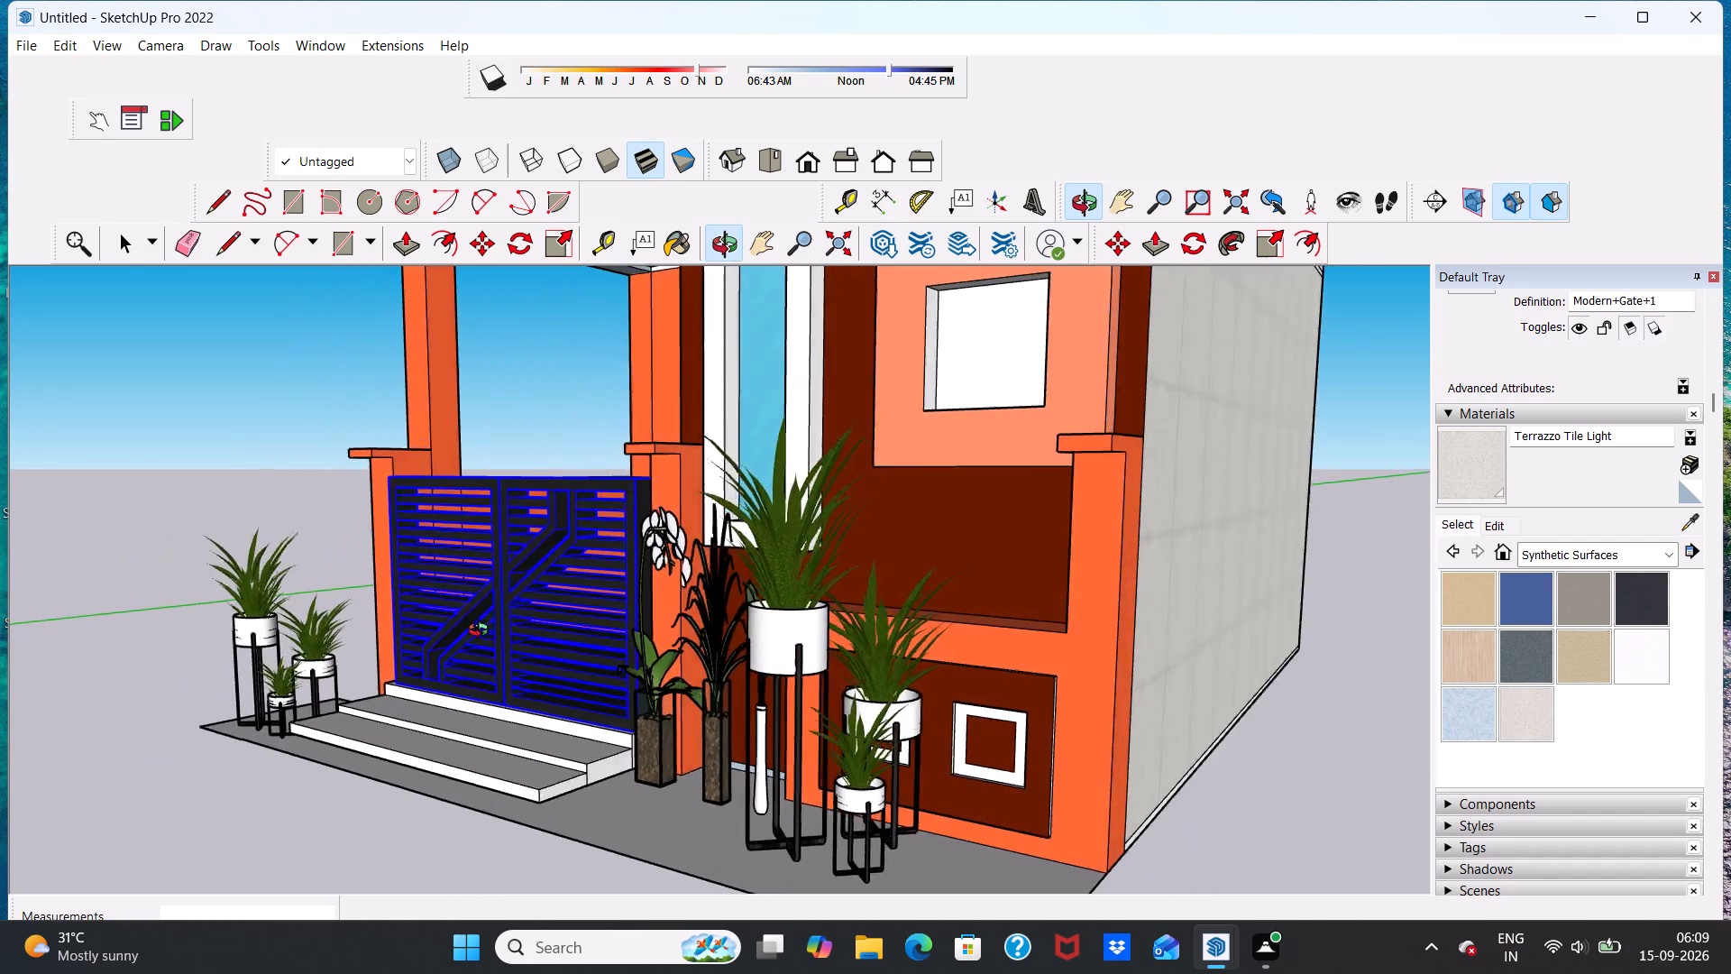
middle_drag(482, 632, 962, 617)
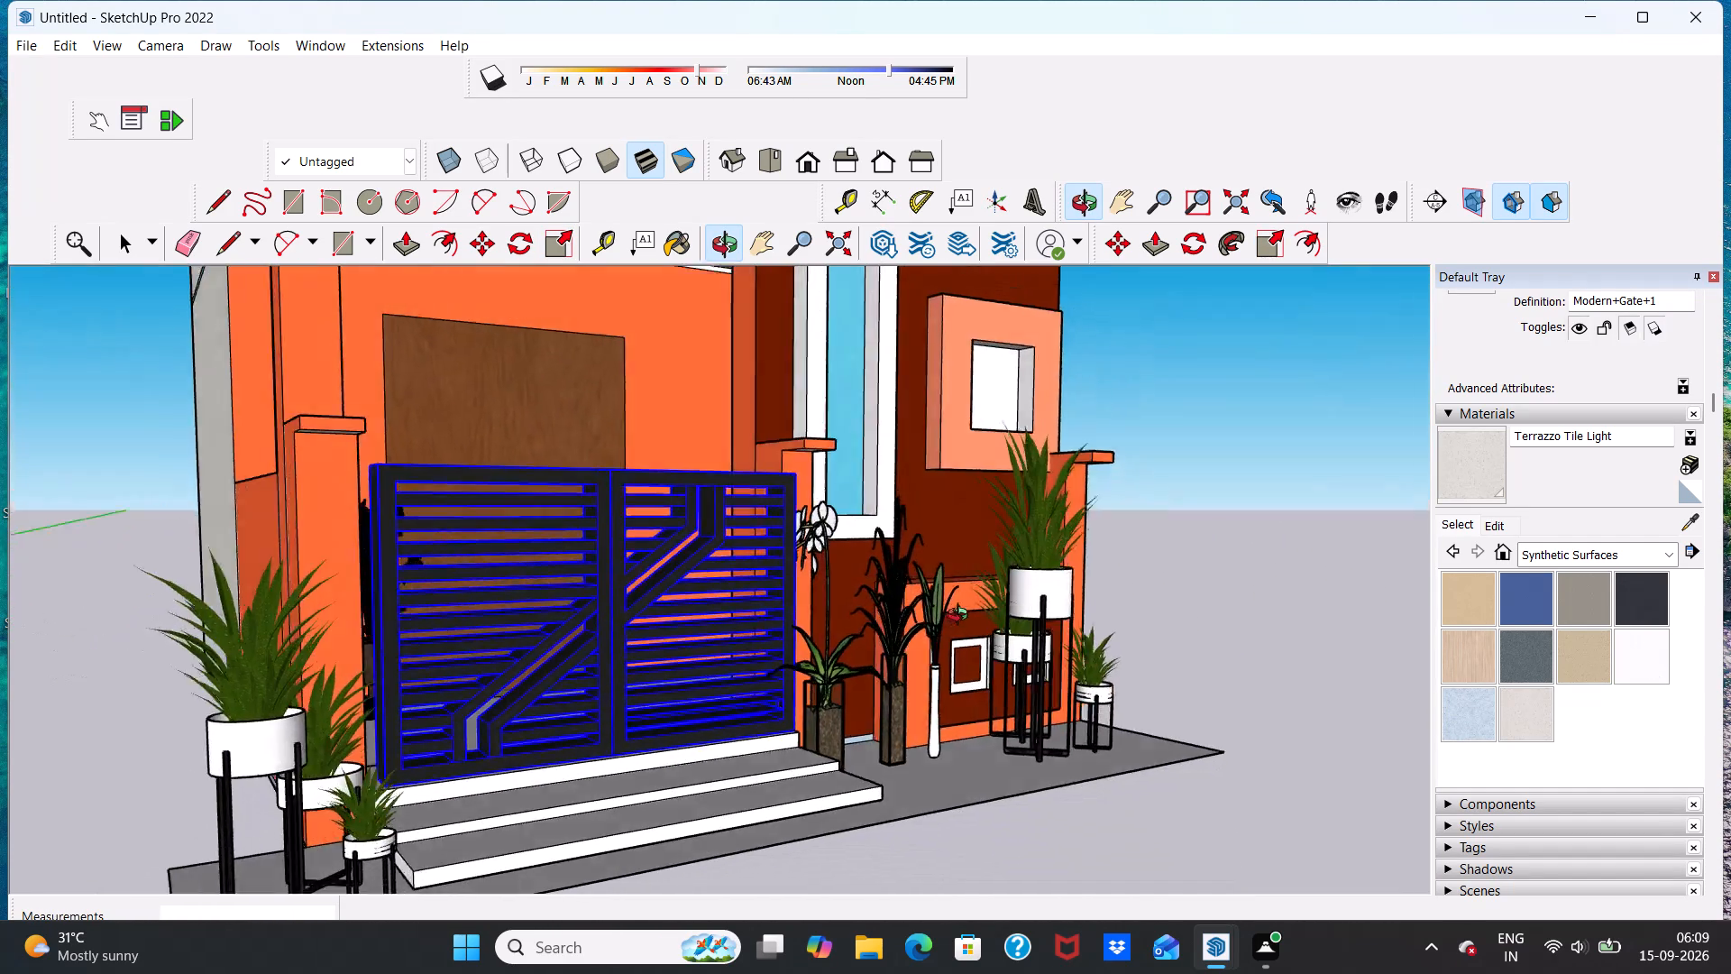
middle_drag(962, 617, 807, 642)
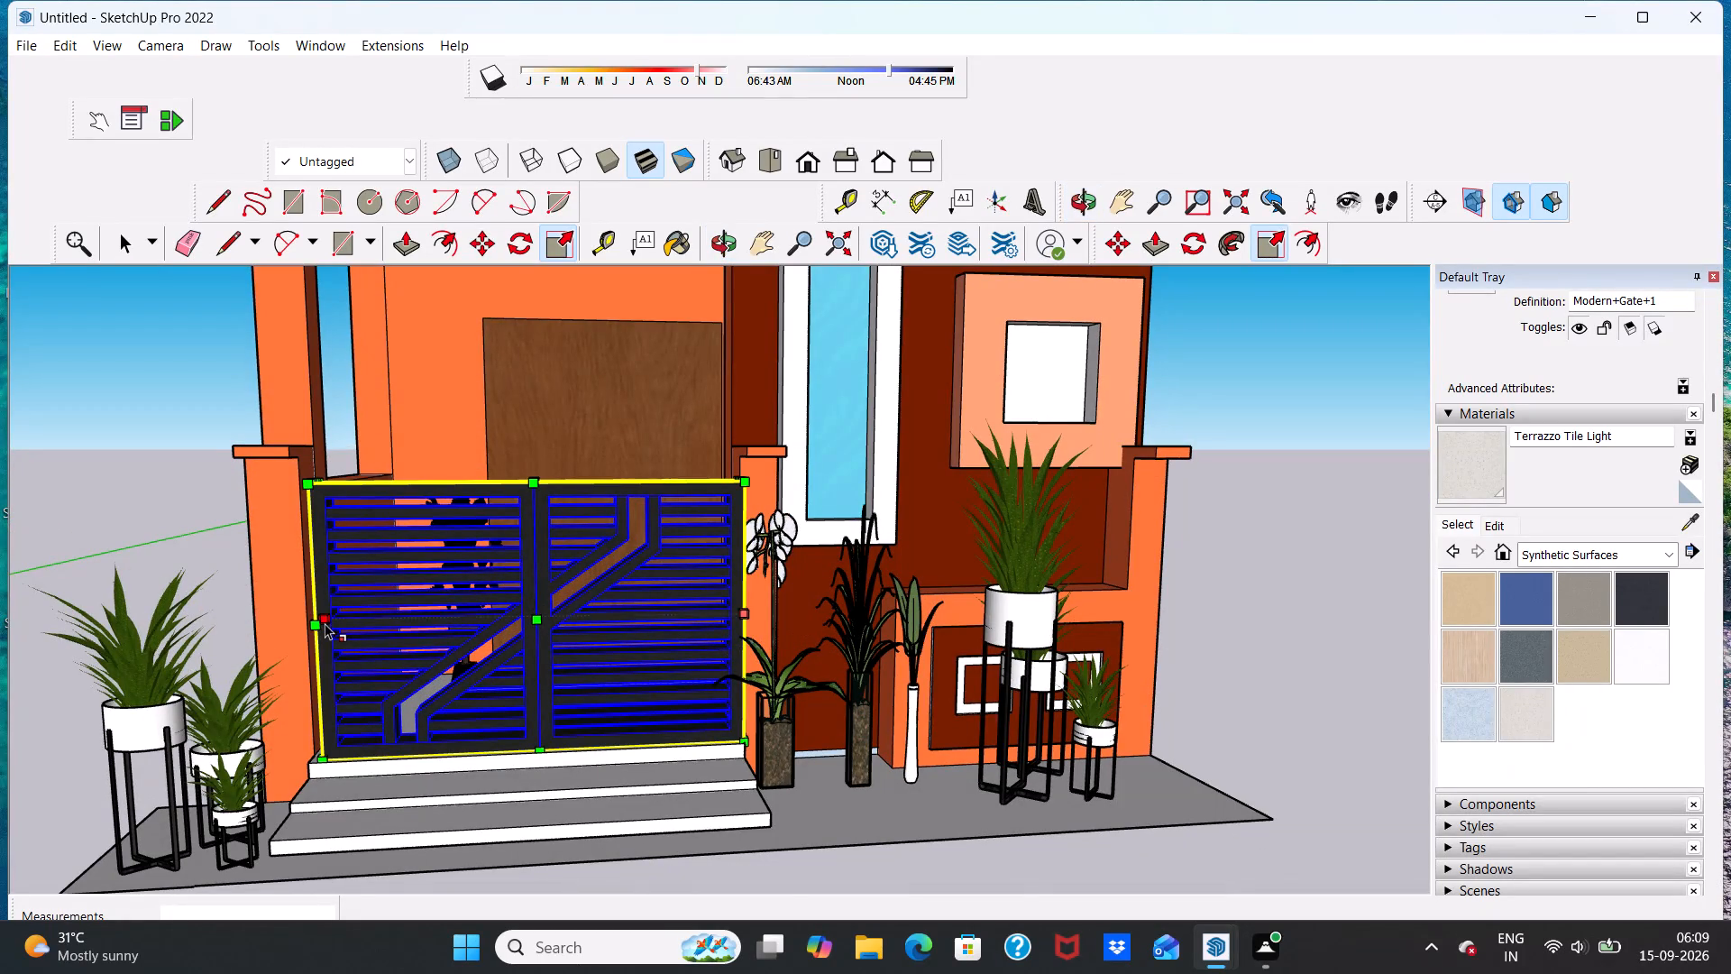
click(323, 624)
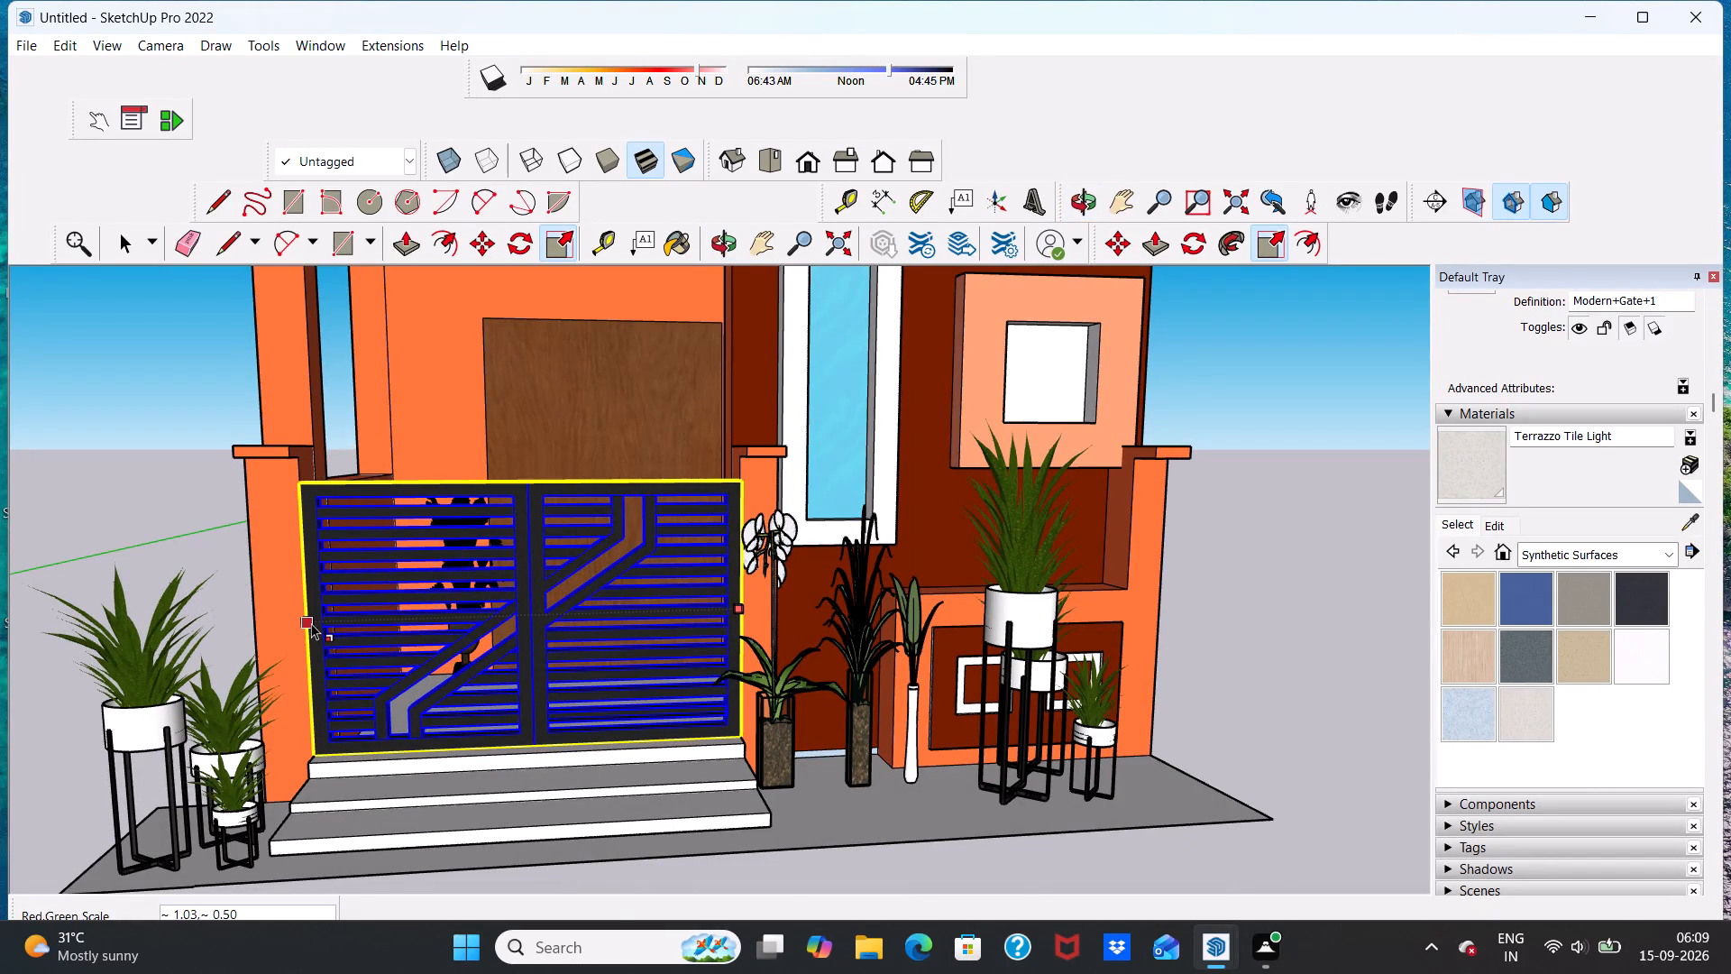
click(311, 623)
Examine the gate's fit between the pillars and above the steps from several angles, and leave the Scale tool.
middle_drag(713, 612, 435, 738)
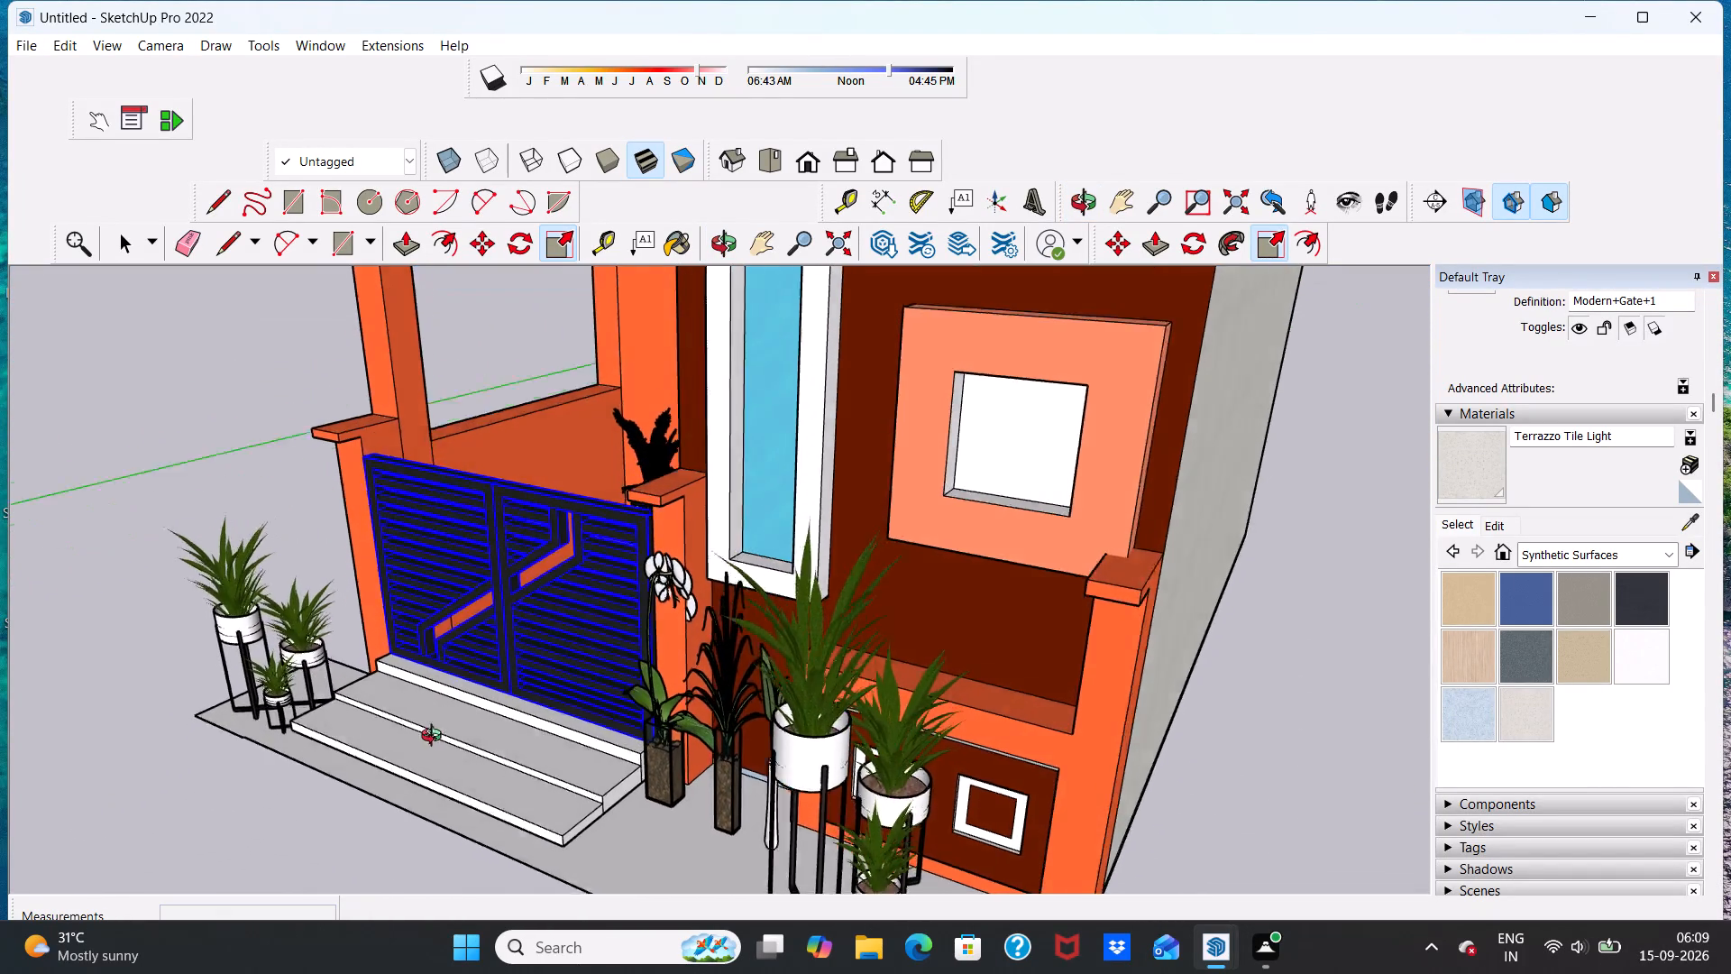
middle_drag(435, 738, 758, 659)
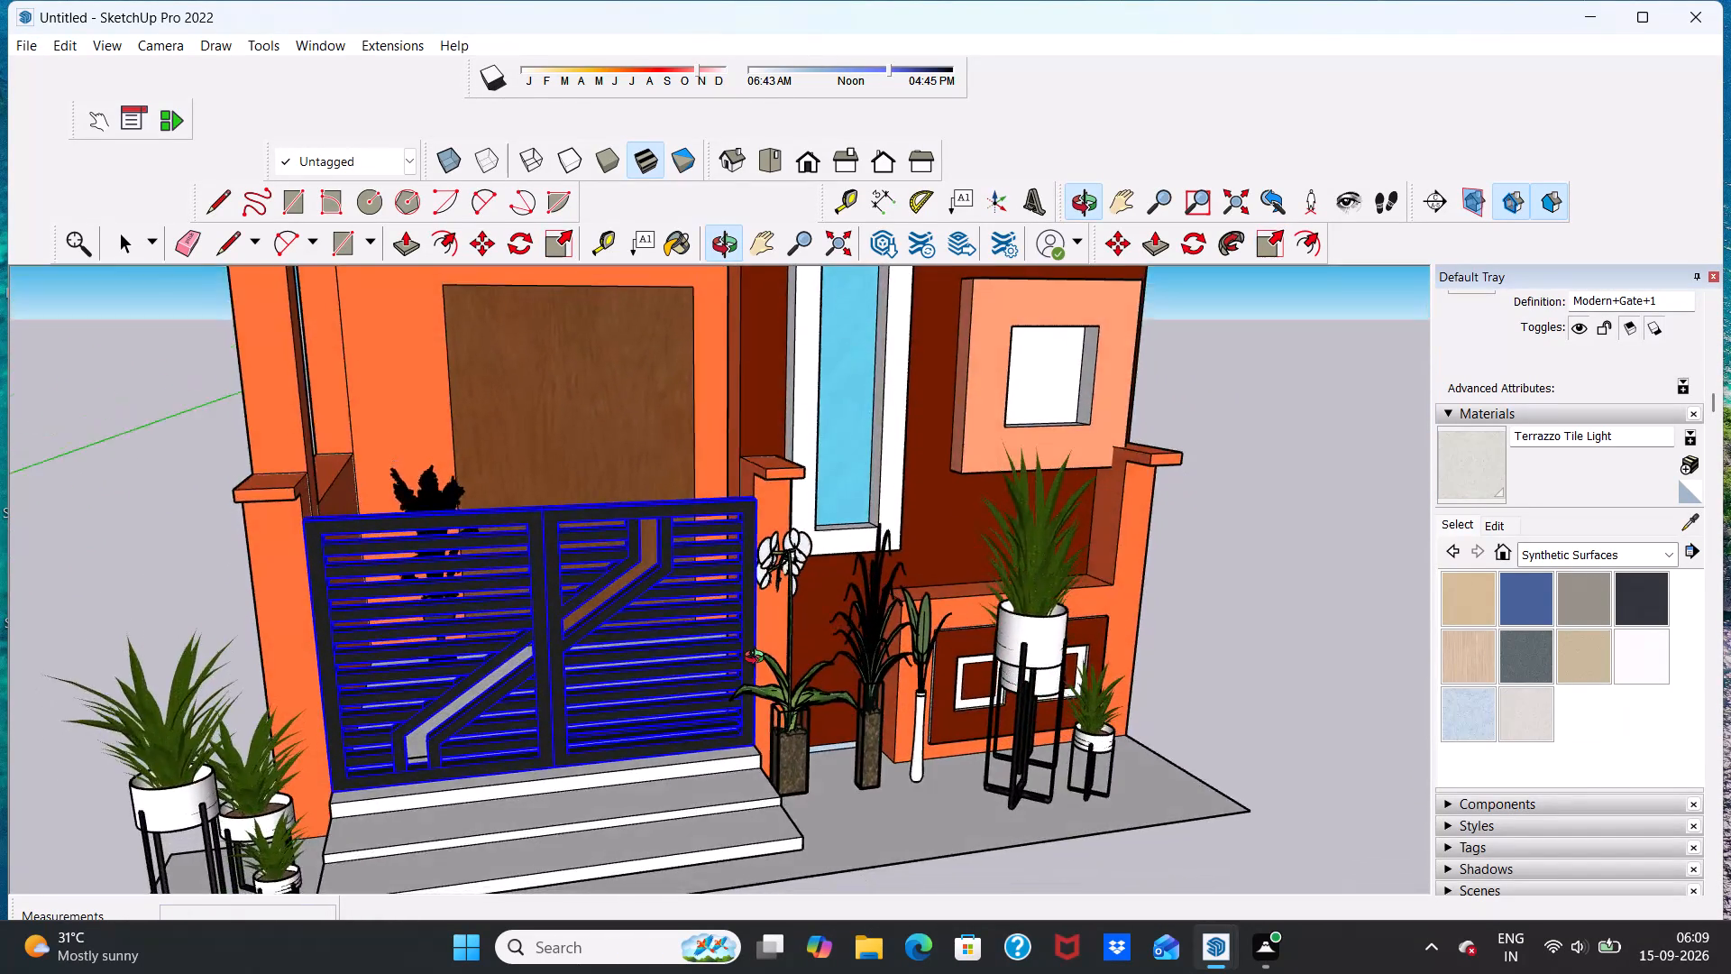
middle_drag(758, 659, 675, 727)
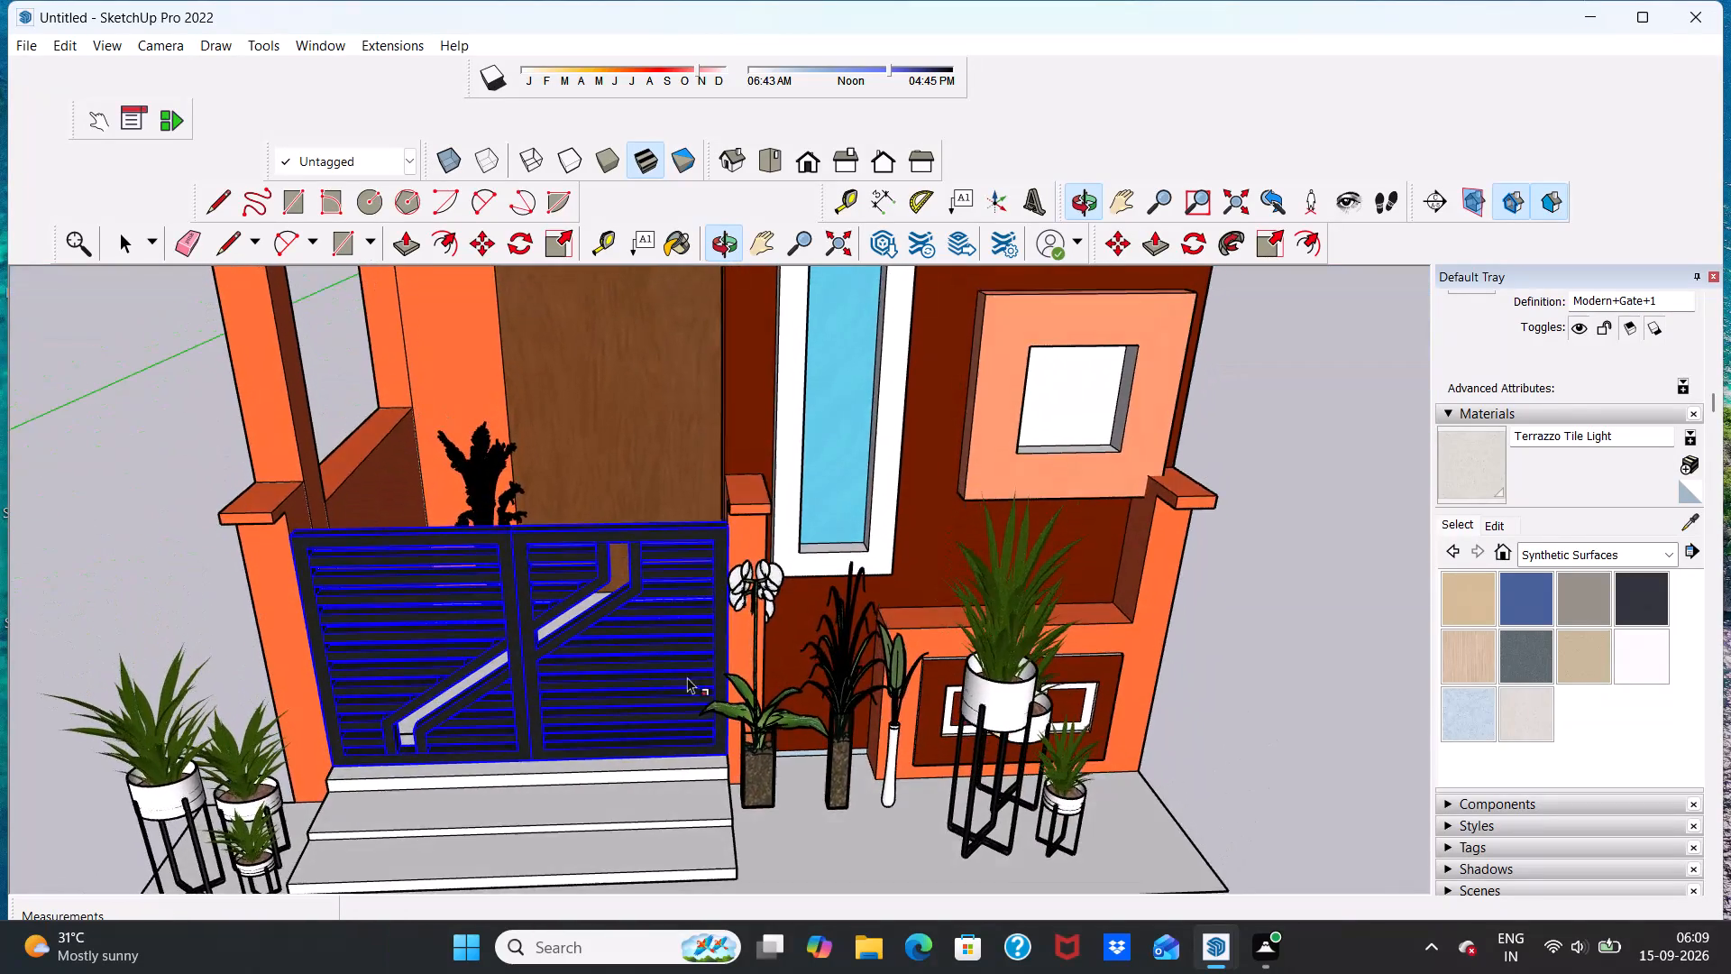
scroll(676, 595, down, 5)
scroll(617, 667, up, 5)
click(1332, 632)
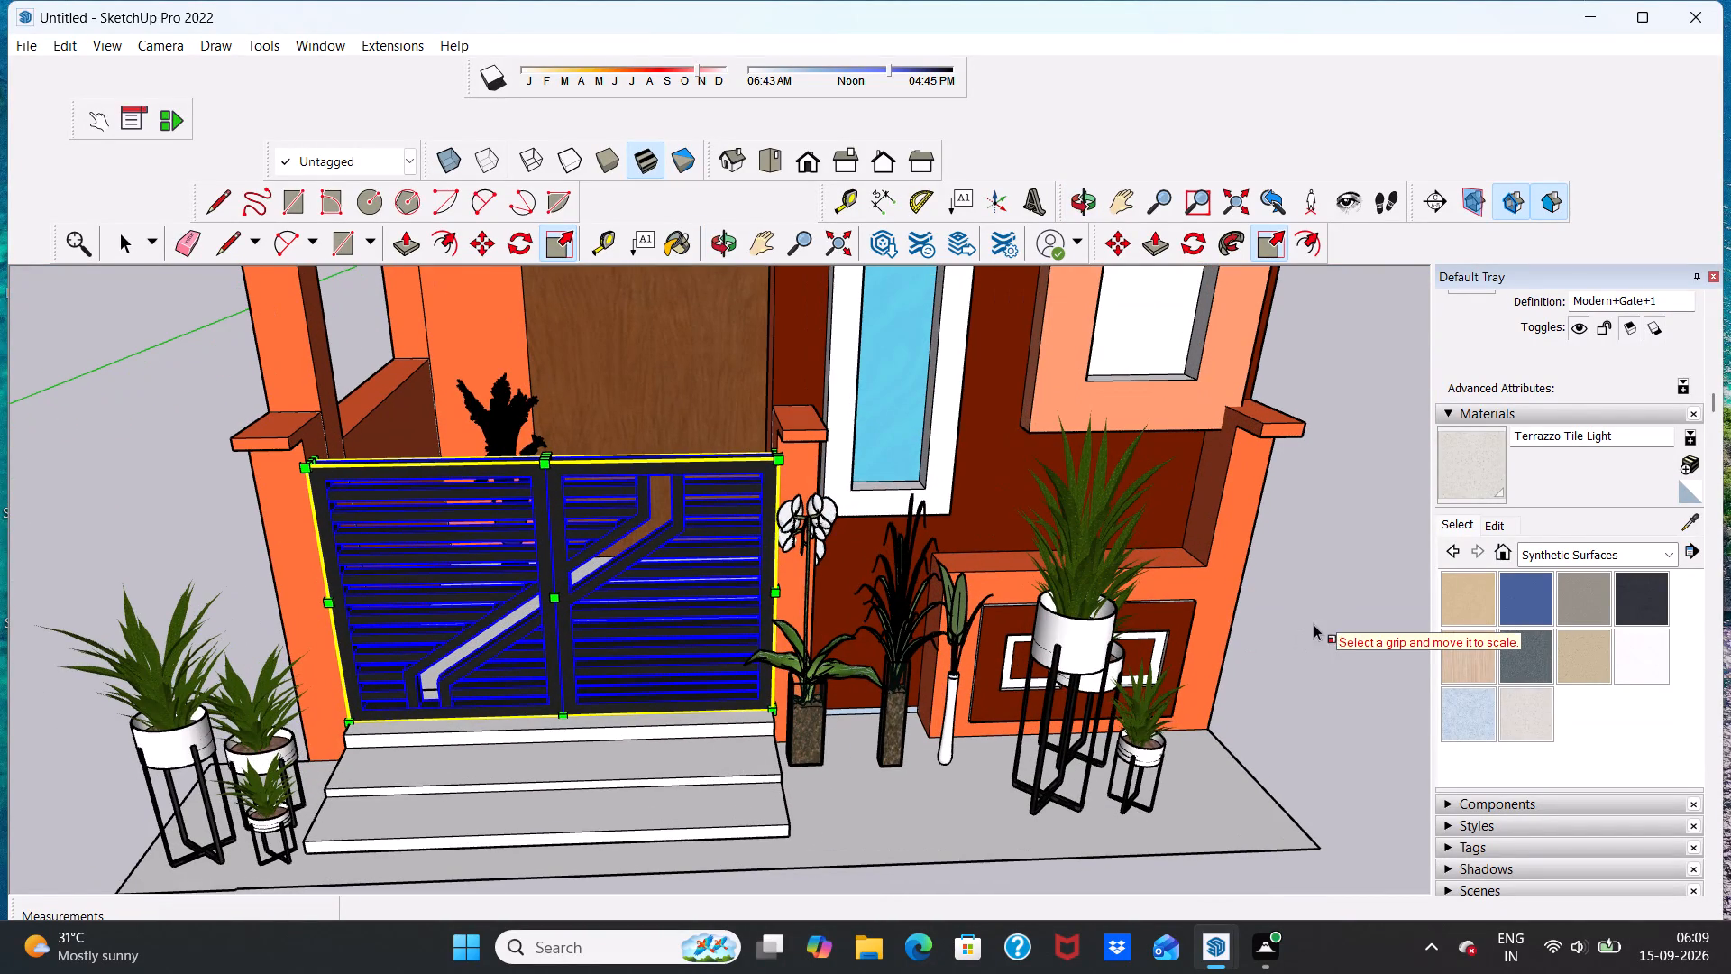
key(space)
drag(1289, 619, 1280, 621)
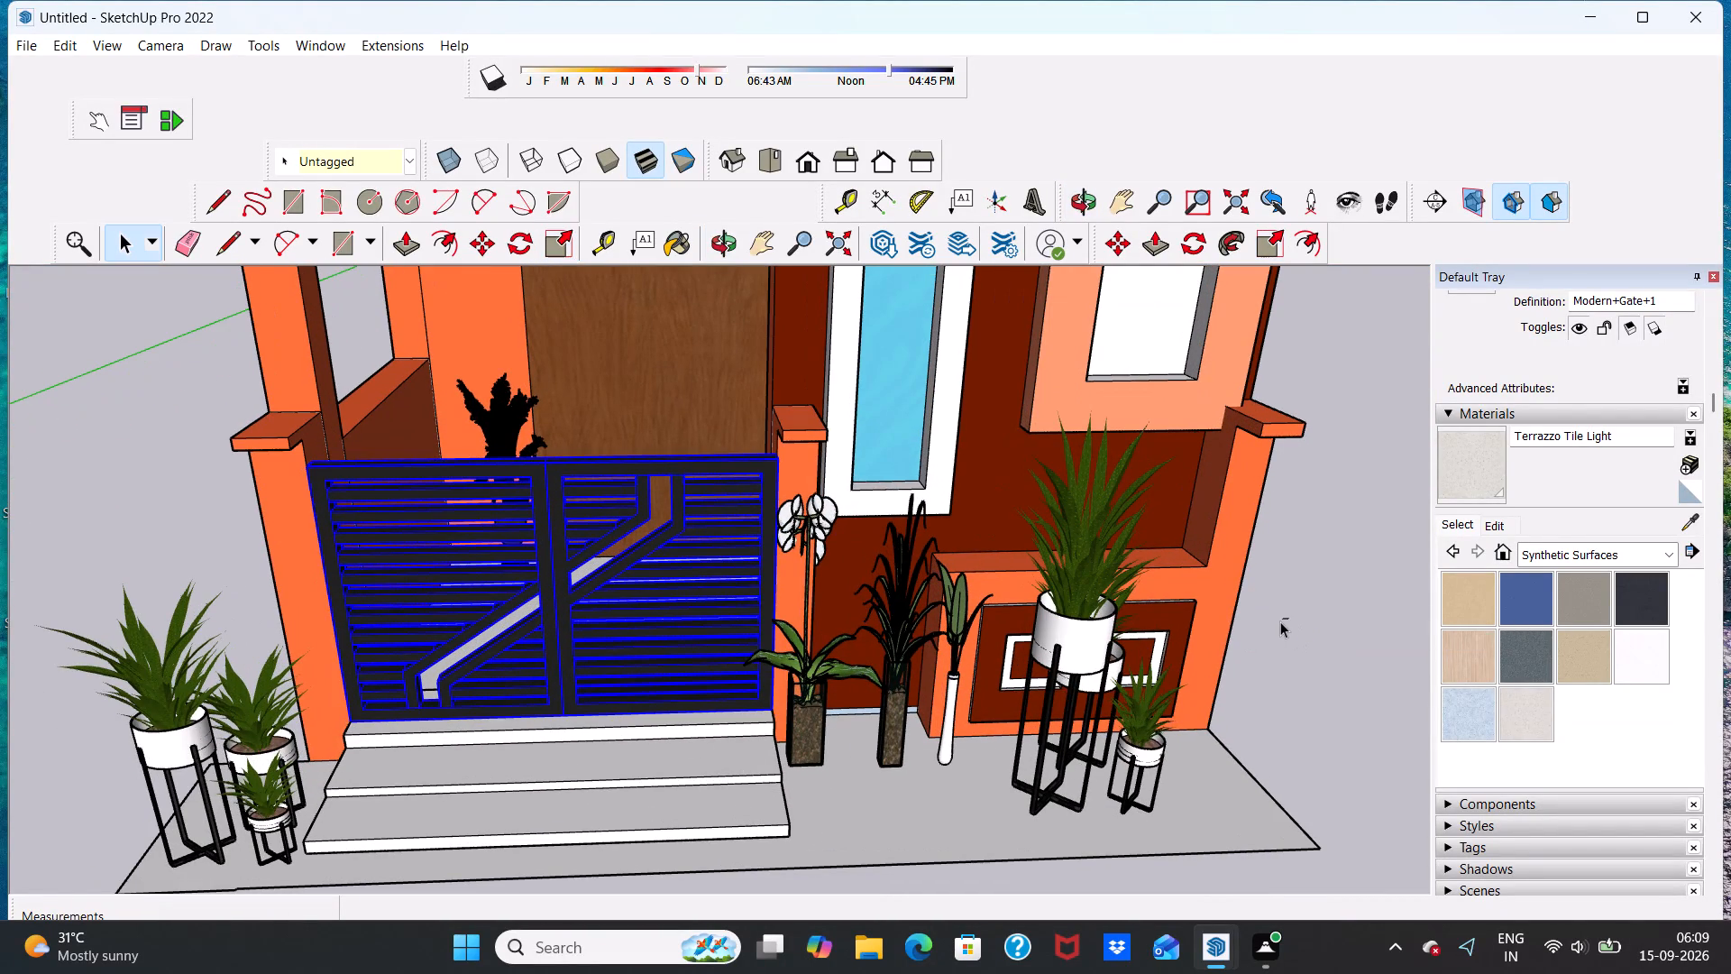
Deselect the gate and examine the house front around the entrance and as a whole.
drag(1280, 621, 1278, 621)
scroll(1102, 745, down, 5)
middle_drag(409, 800, 399, 627)
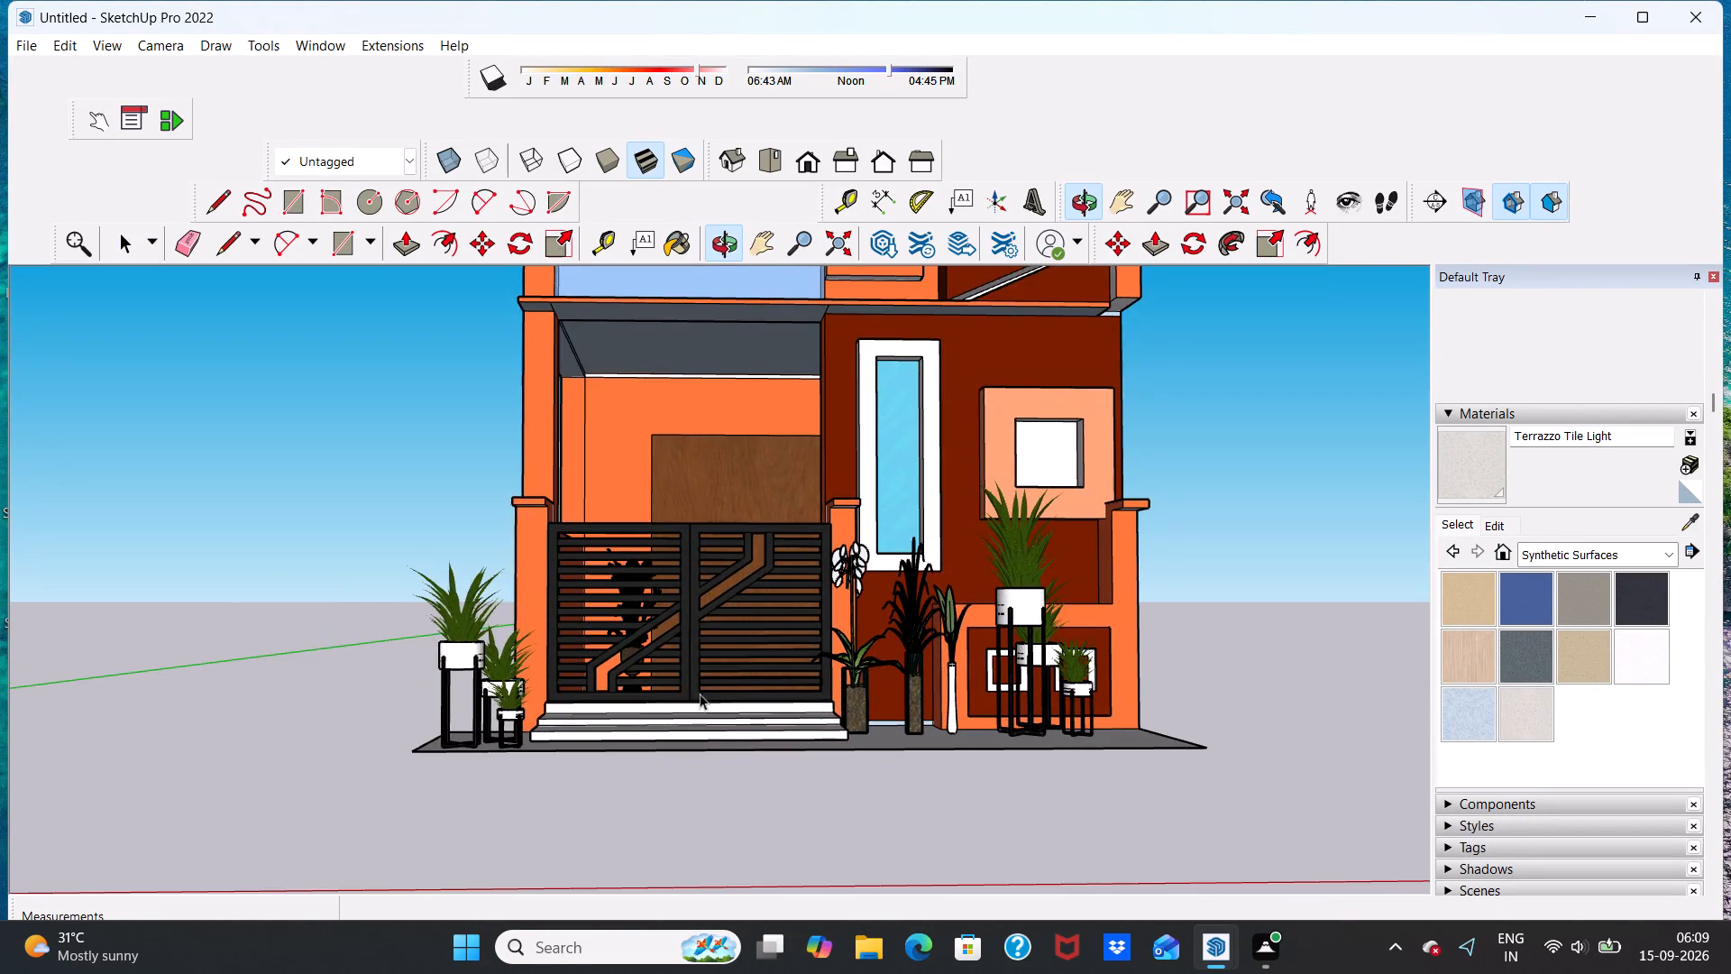
scroll(776, 700, up, 10)
scroll(708, 659, down, 13)
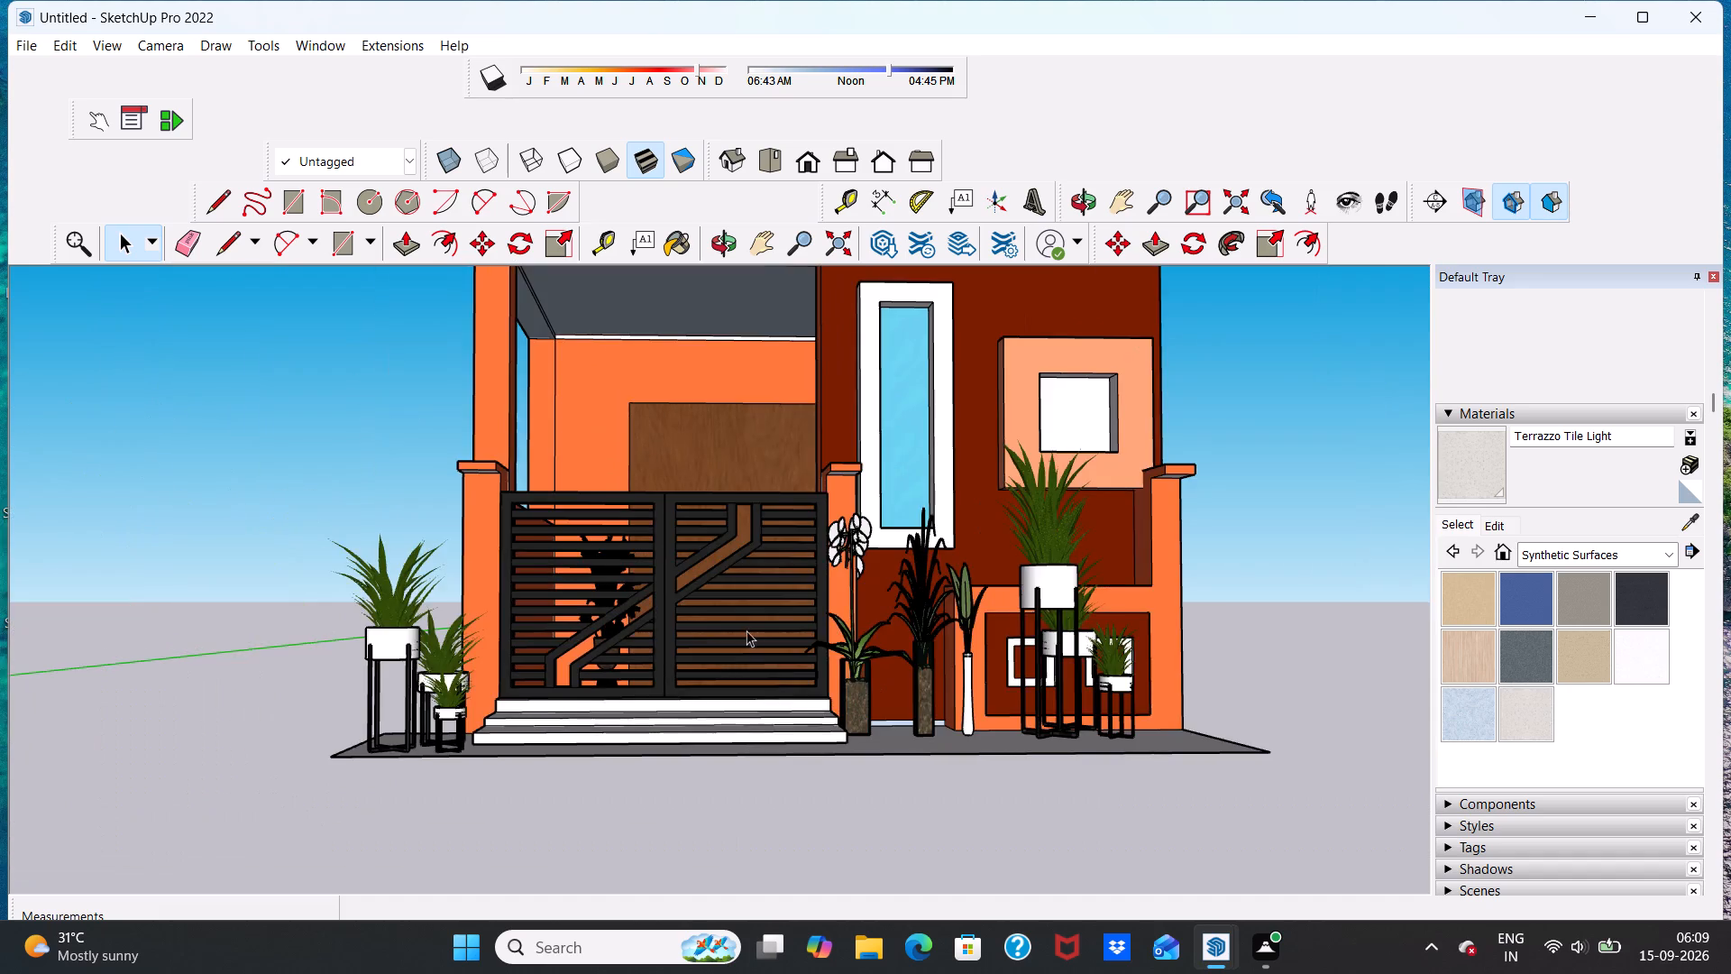
middle_drag(747, 630, 719, 738)
scroll(724, 708, down, 14)
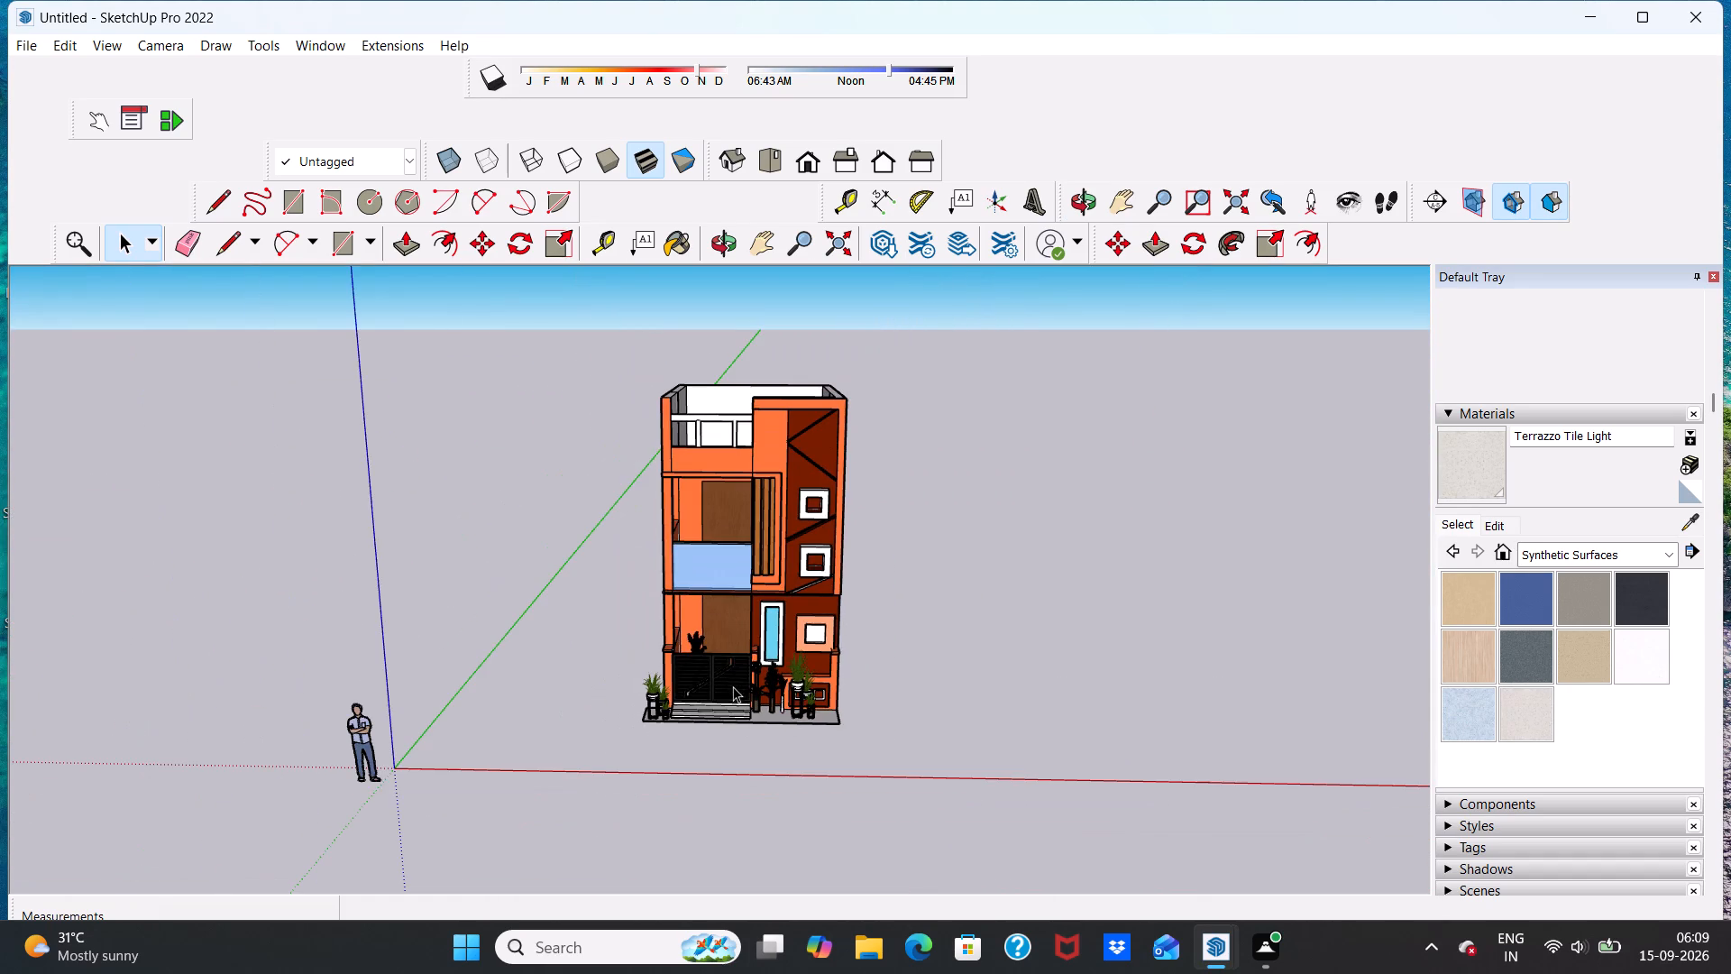
scroll(710, 662, up, 5)
scroll(710, 659, down, 4)
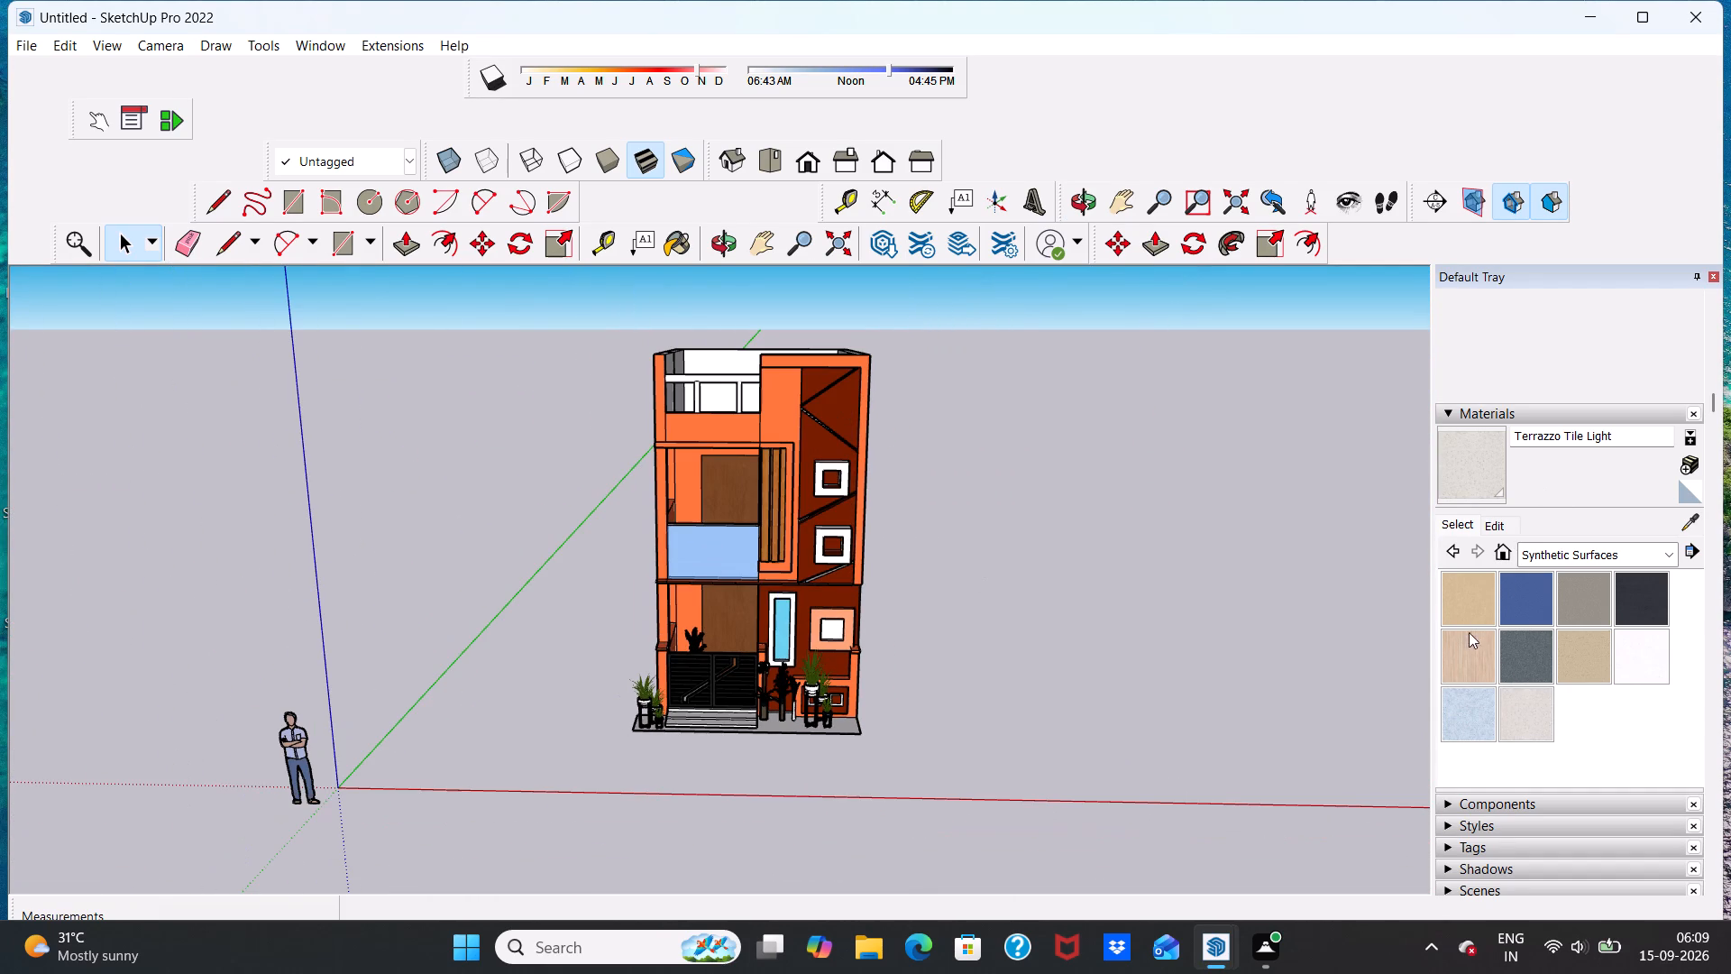
Paint the inner back and railing-side faces of the roof terrace parapet with Formica Speckled Grey.
click(1531, 645)
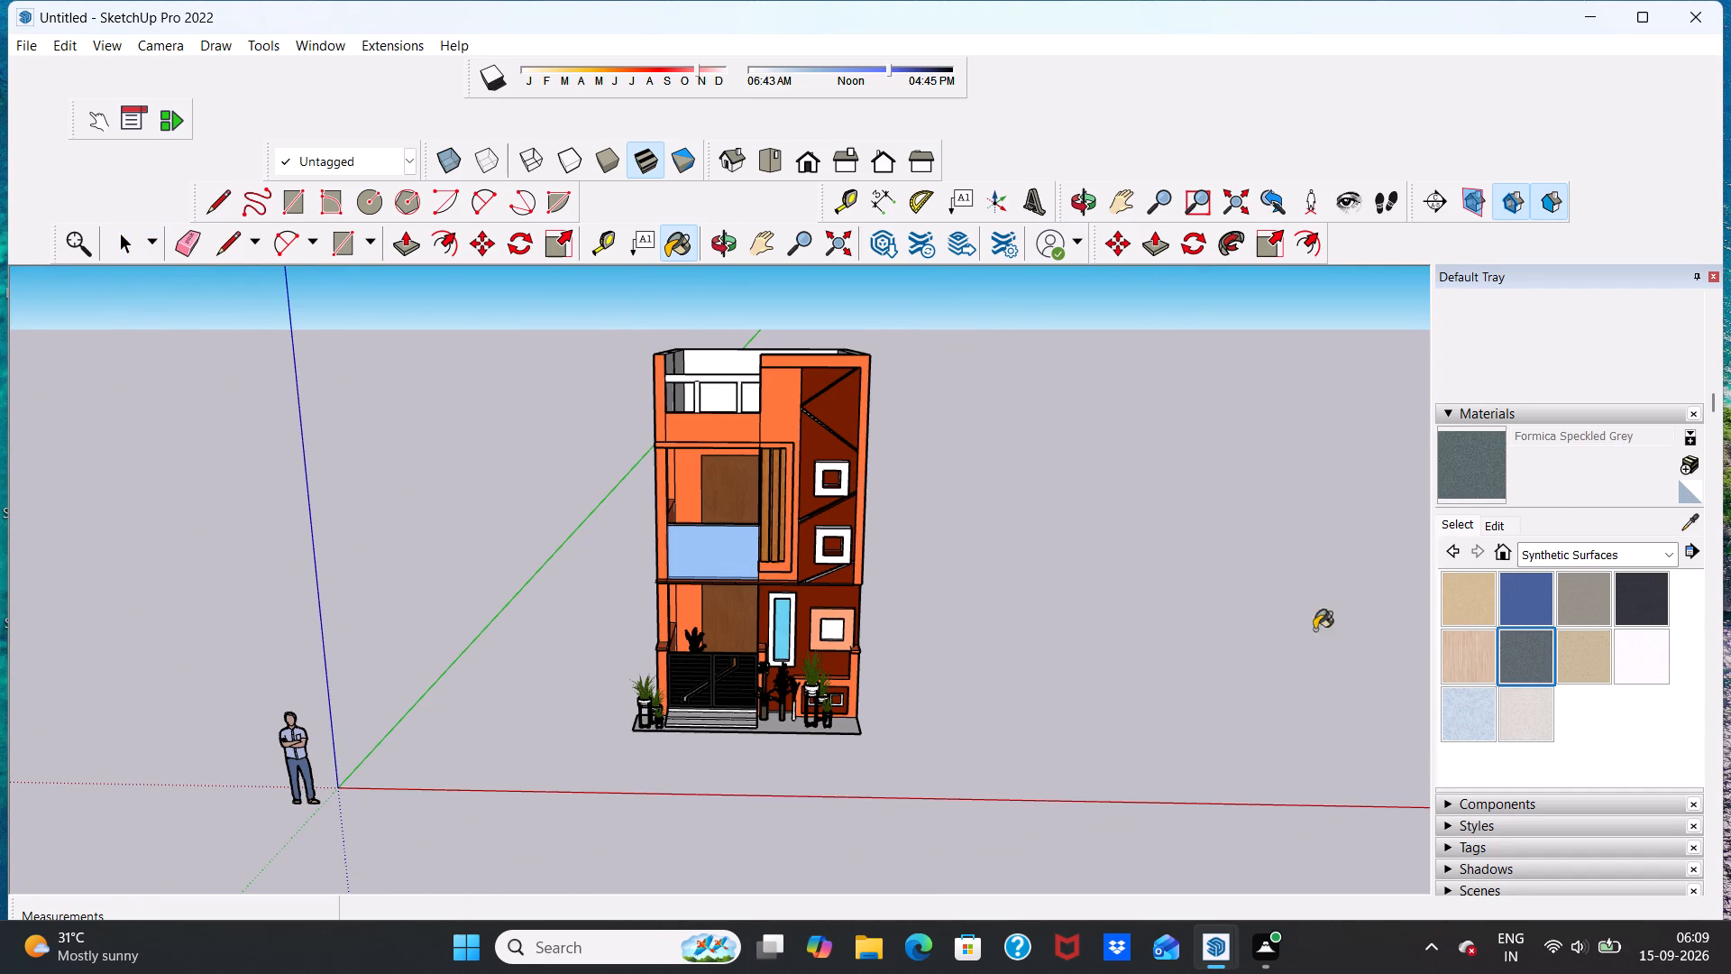
scroll(1119, 591, down, 5)
scroll(893, 415, up, 13)
click(737, 424)
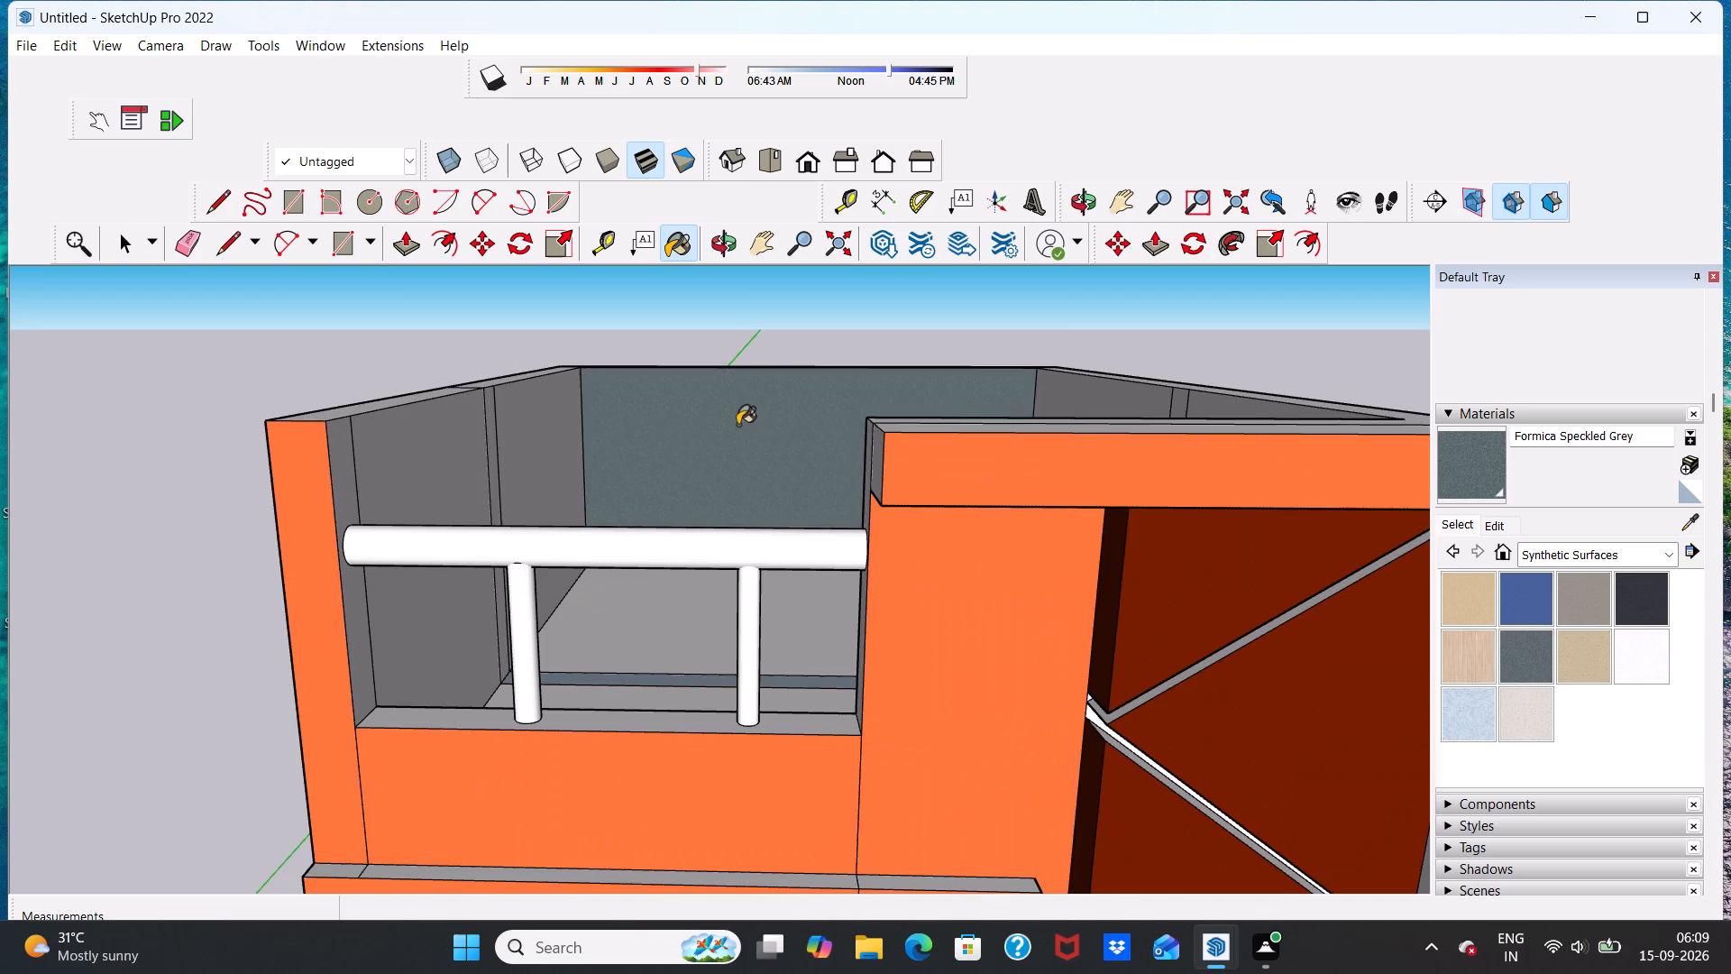
scroll(746, 429, down, 6)
scroll(641, 439, up, 6)
click(641, 438)
click(555, 474)
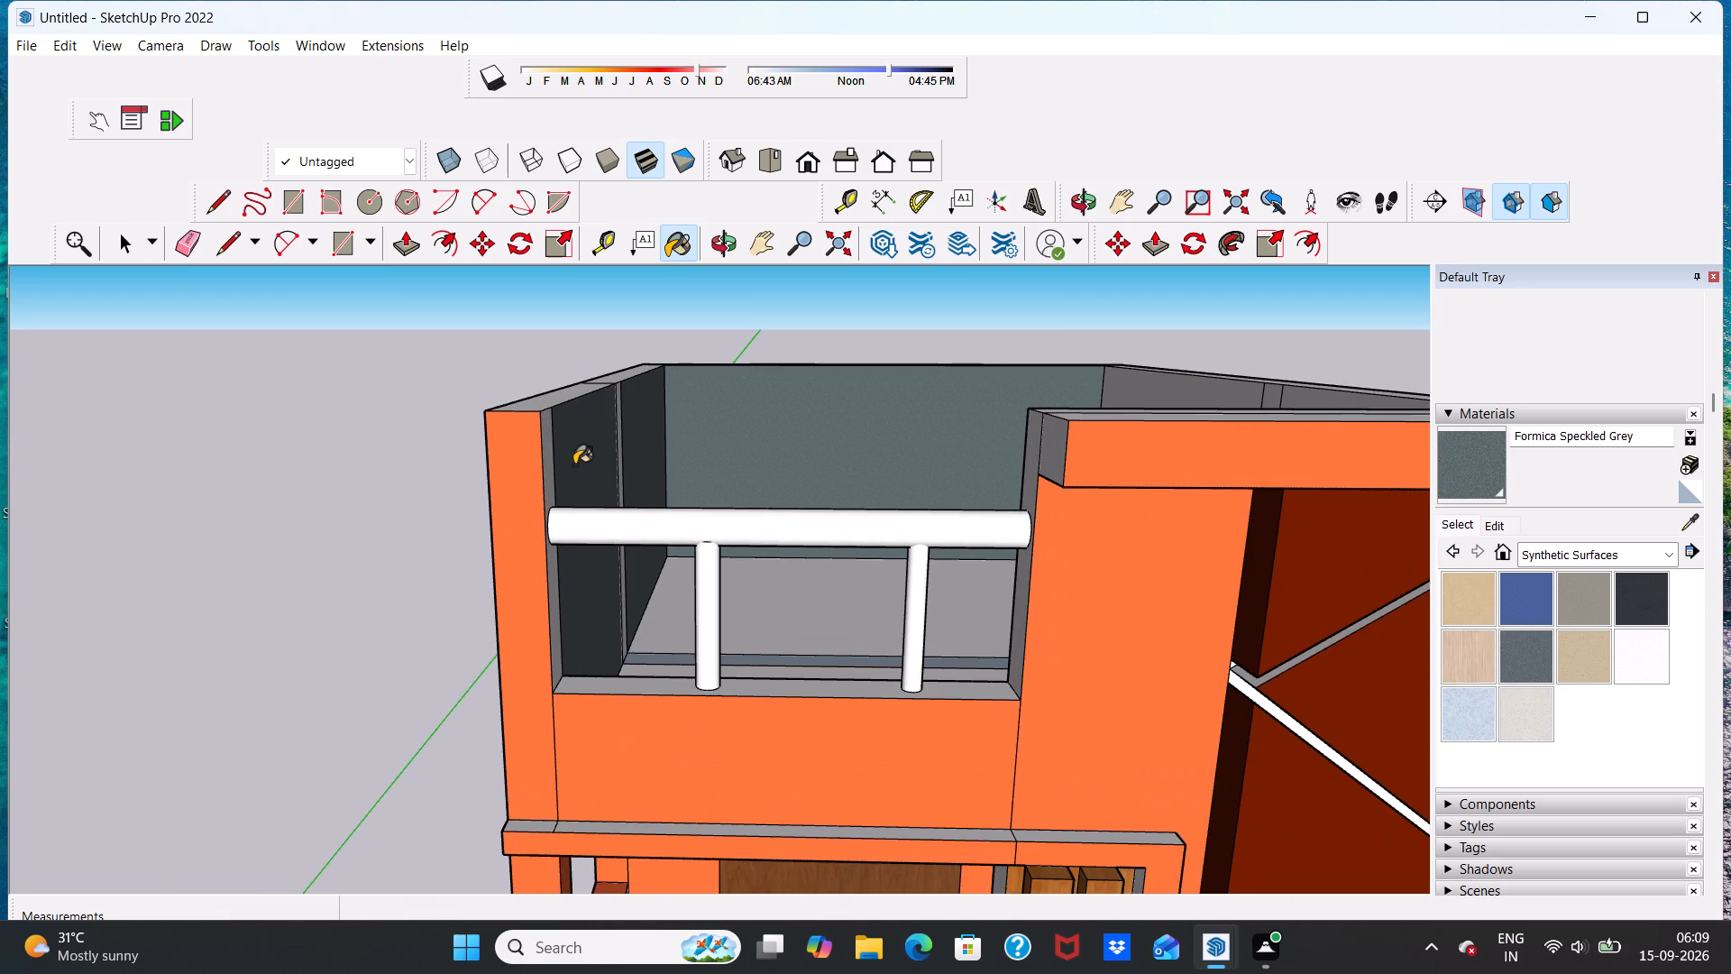
scroll(560, 403, up, 2)
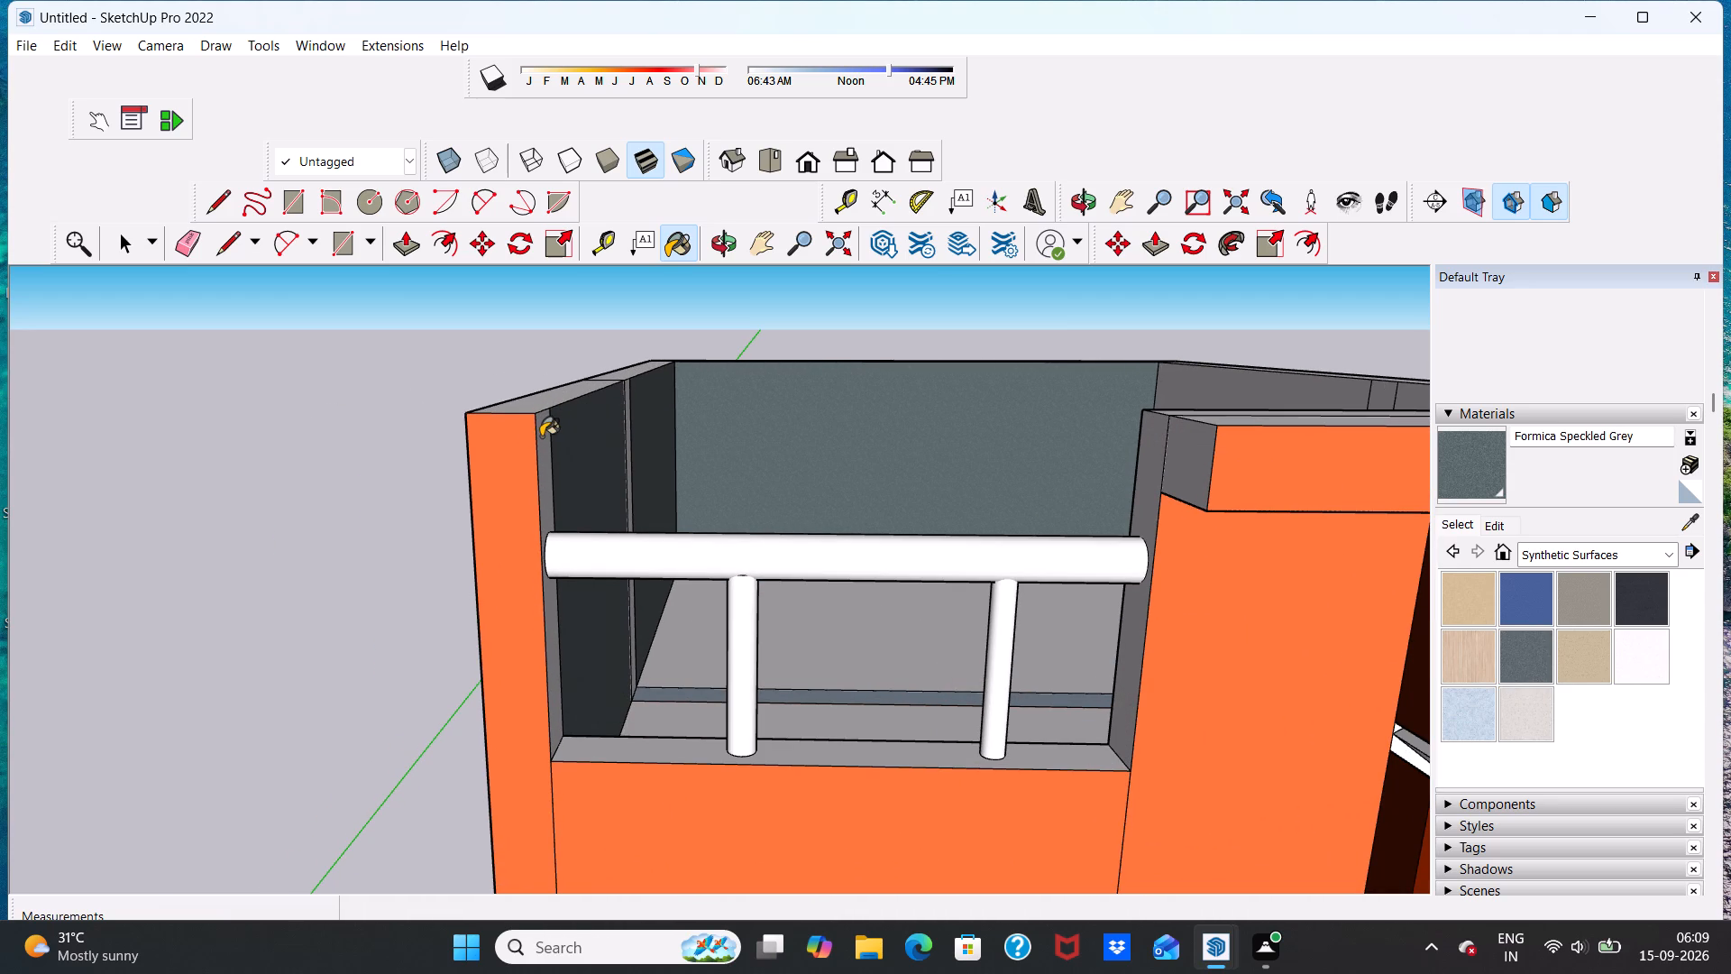
click(542, 436)
Paint the terrace parapet's coping and the inner faces on the side opposite the railing with Formica Speckled Grey.
scroll(627, 436, down, 16)
scroll(829, 399, up, 6)
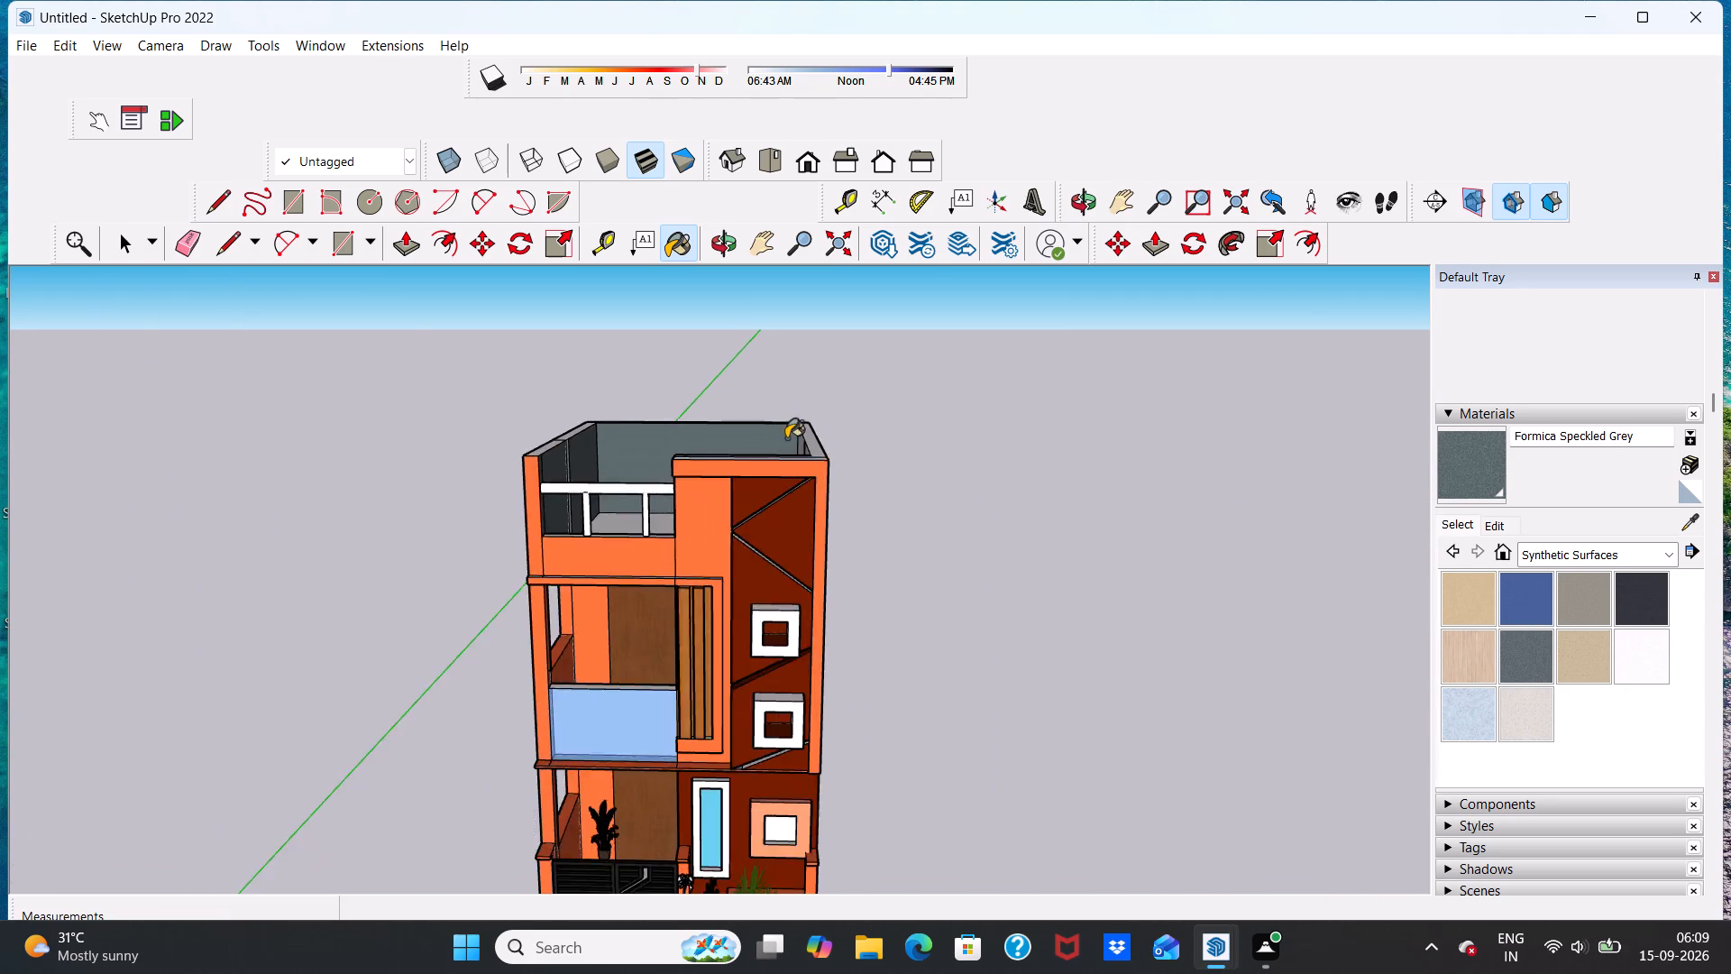
scroll(786, 438, up, 10)
click(883, 454)
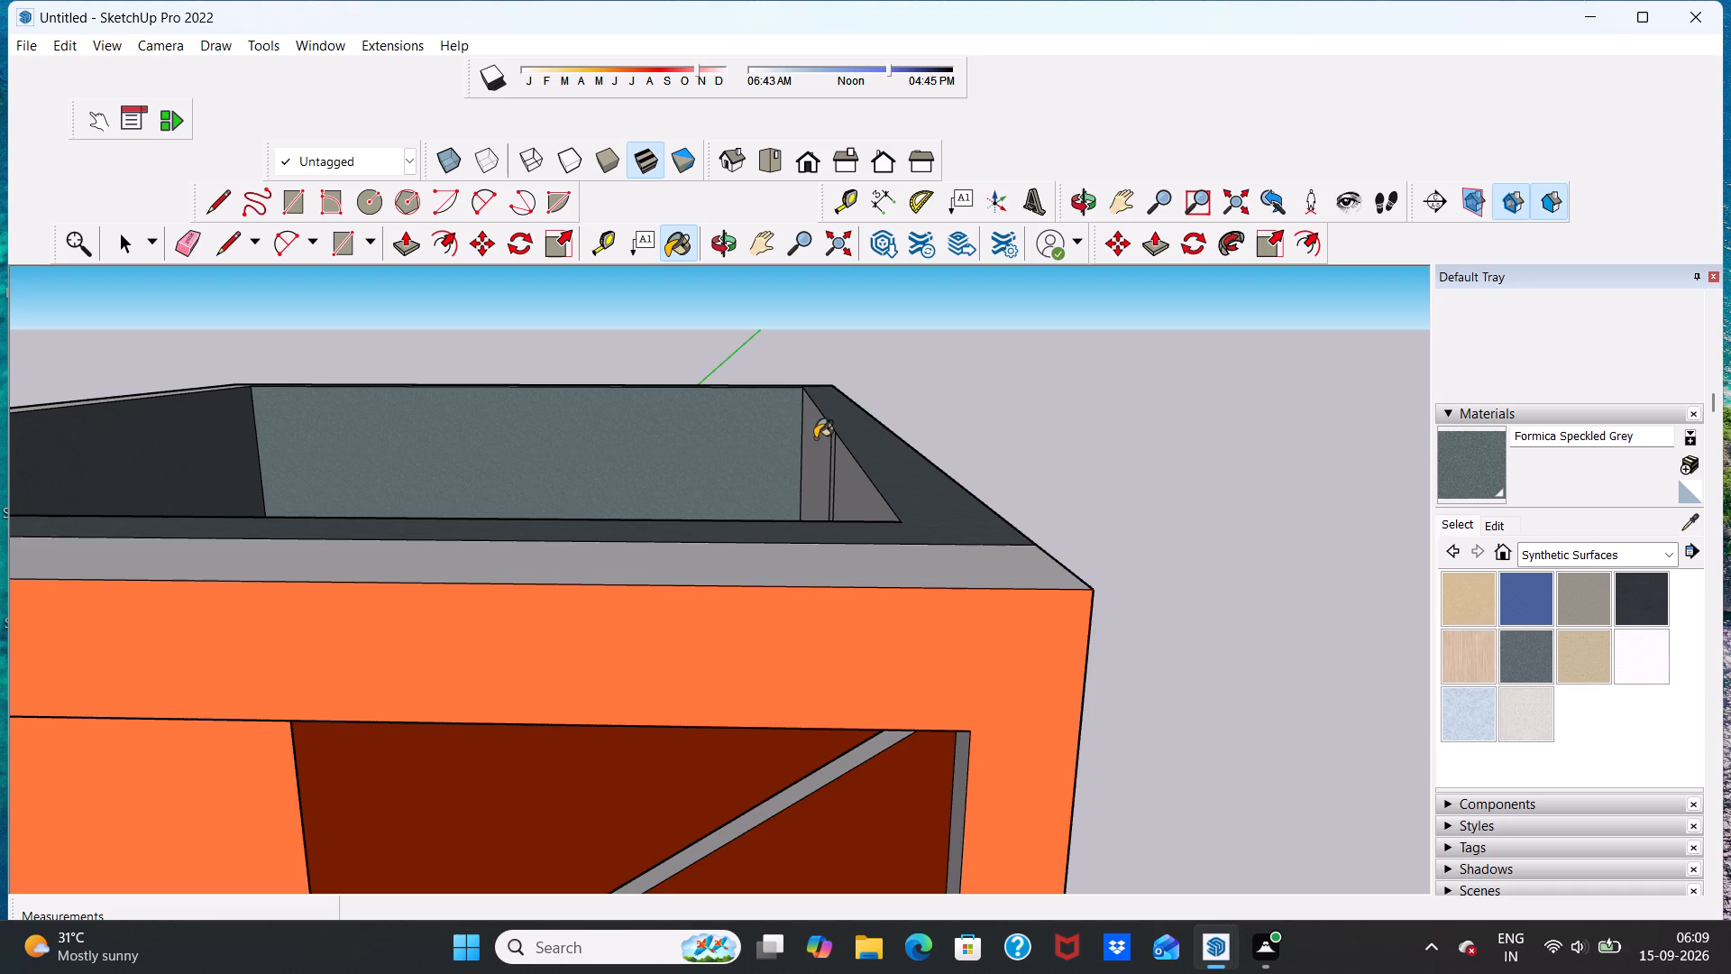
click(815, 438)
click(845, 484)
scroll(887, 467, down, 14)
scroll(887, 485, up, 7)
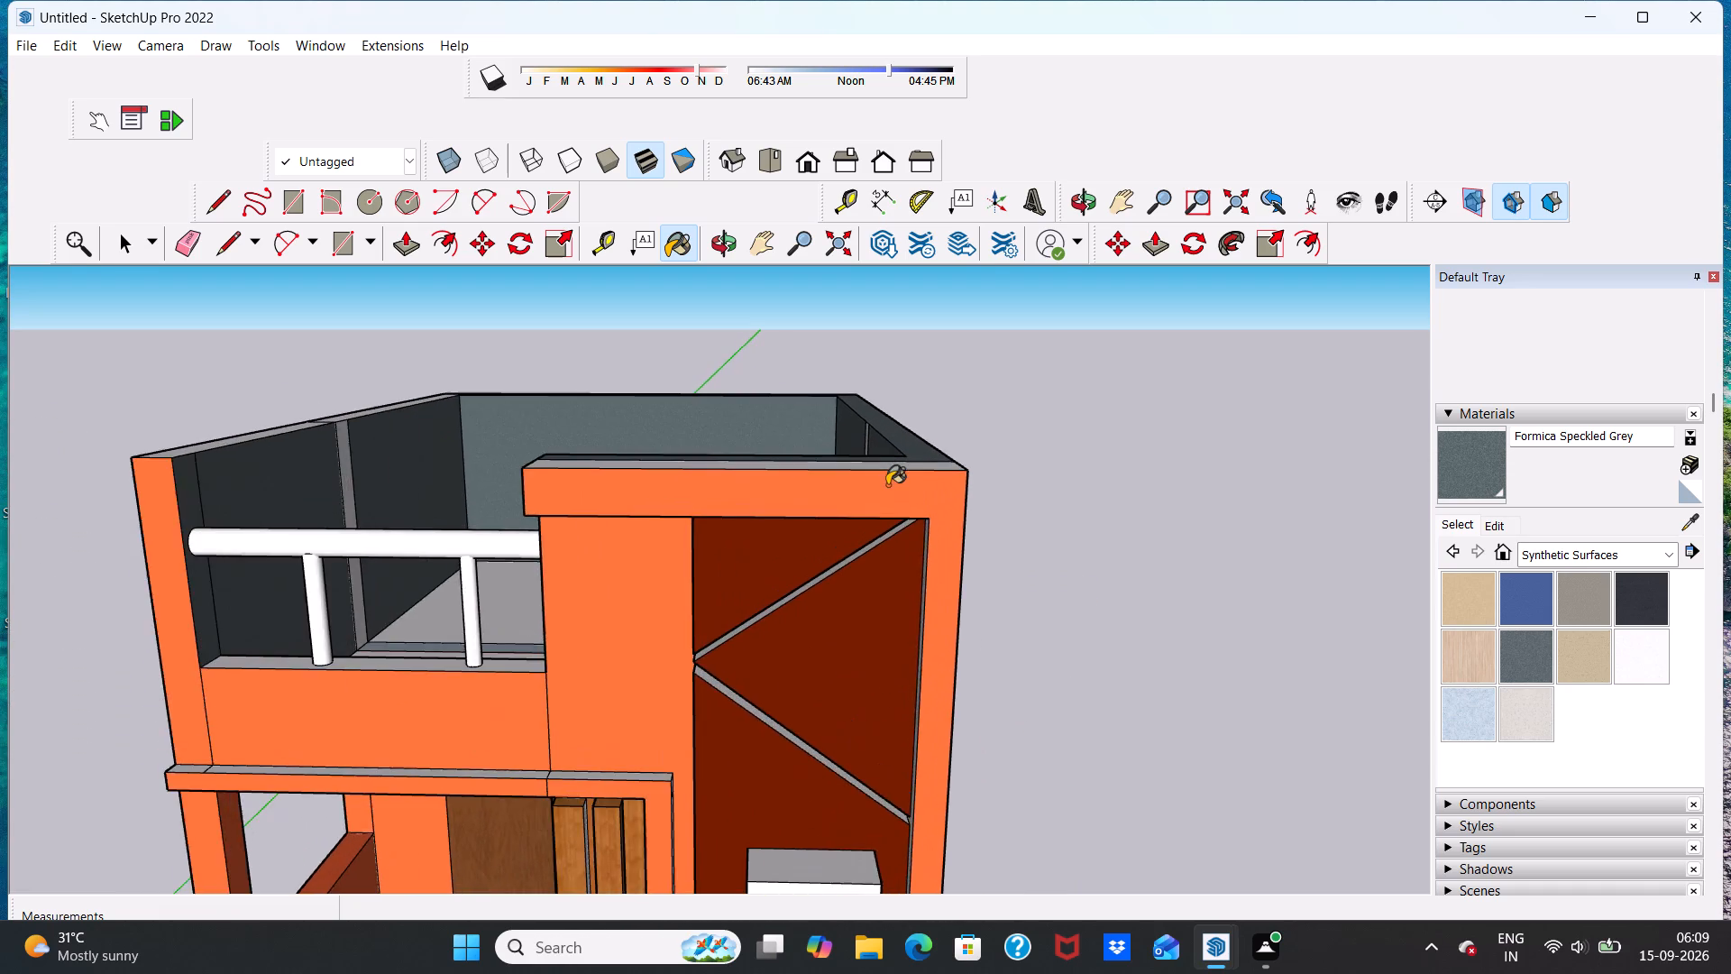
Paint the ground slab in front of the house with Formica Speckled Grey.
scroll(887, 484, down, 13)
scroll(791, 578, down, 6)
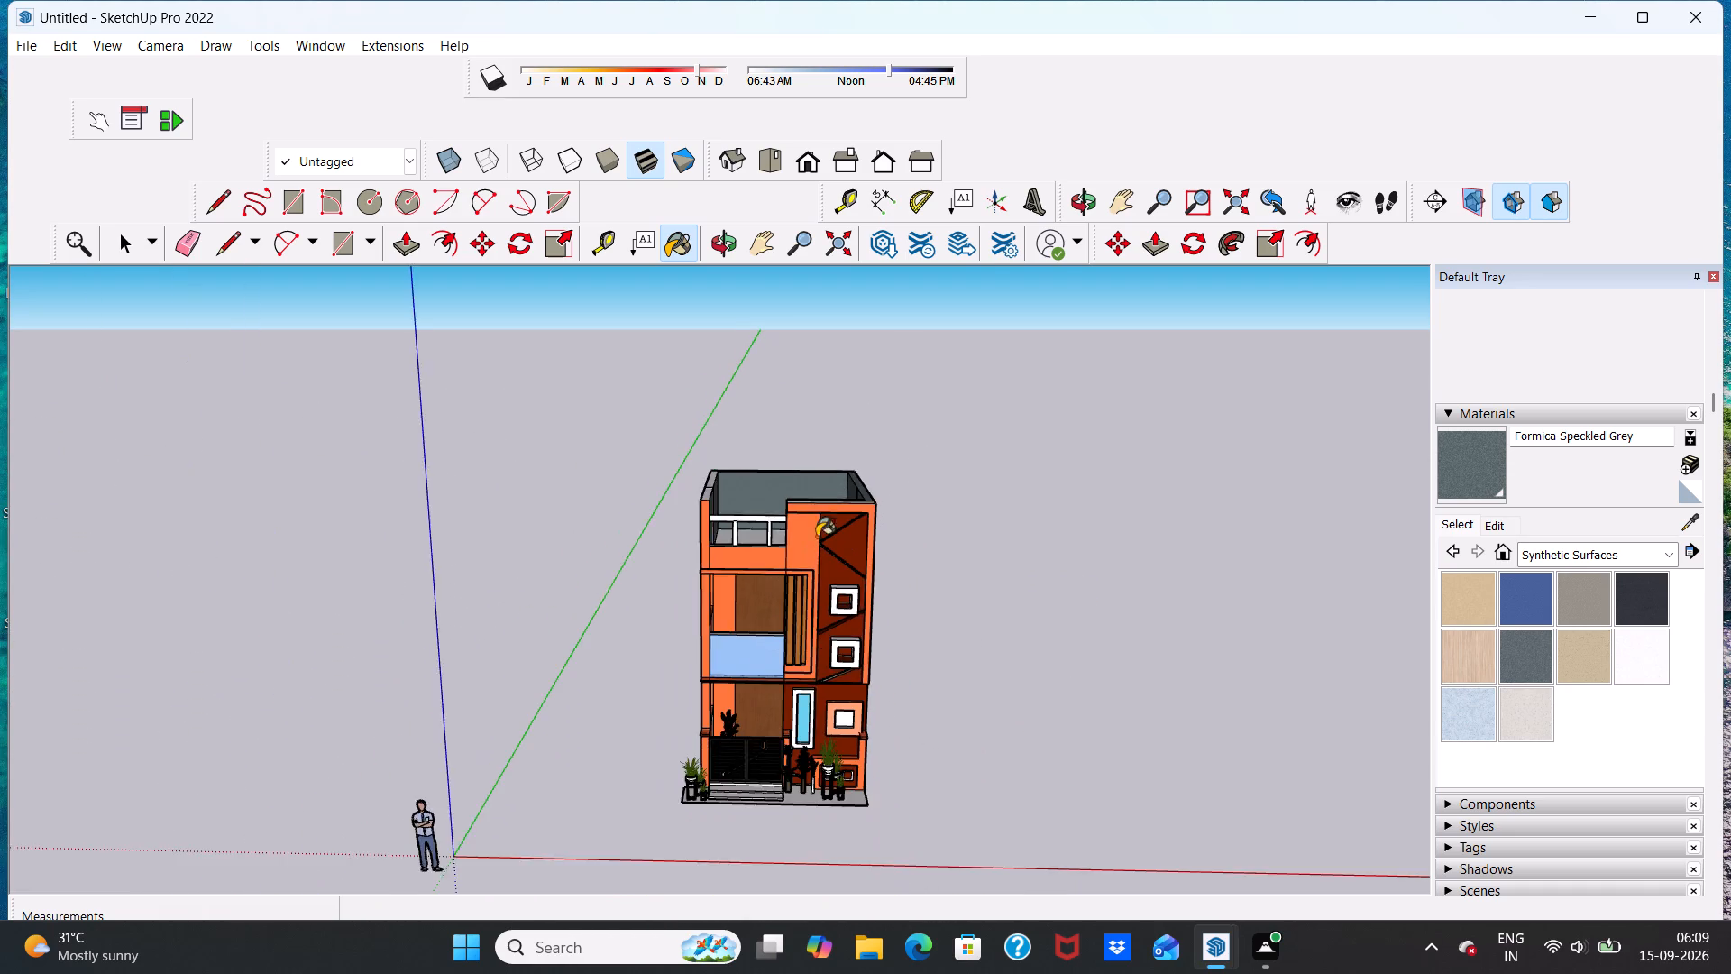
scroll(817, 537, down, 1)
scroll(818, 647, up, 11)
scroll(863, 652, down, 13)
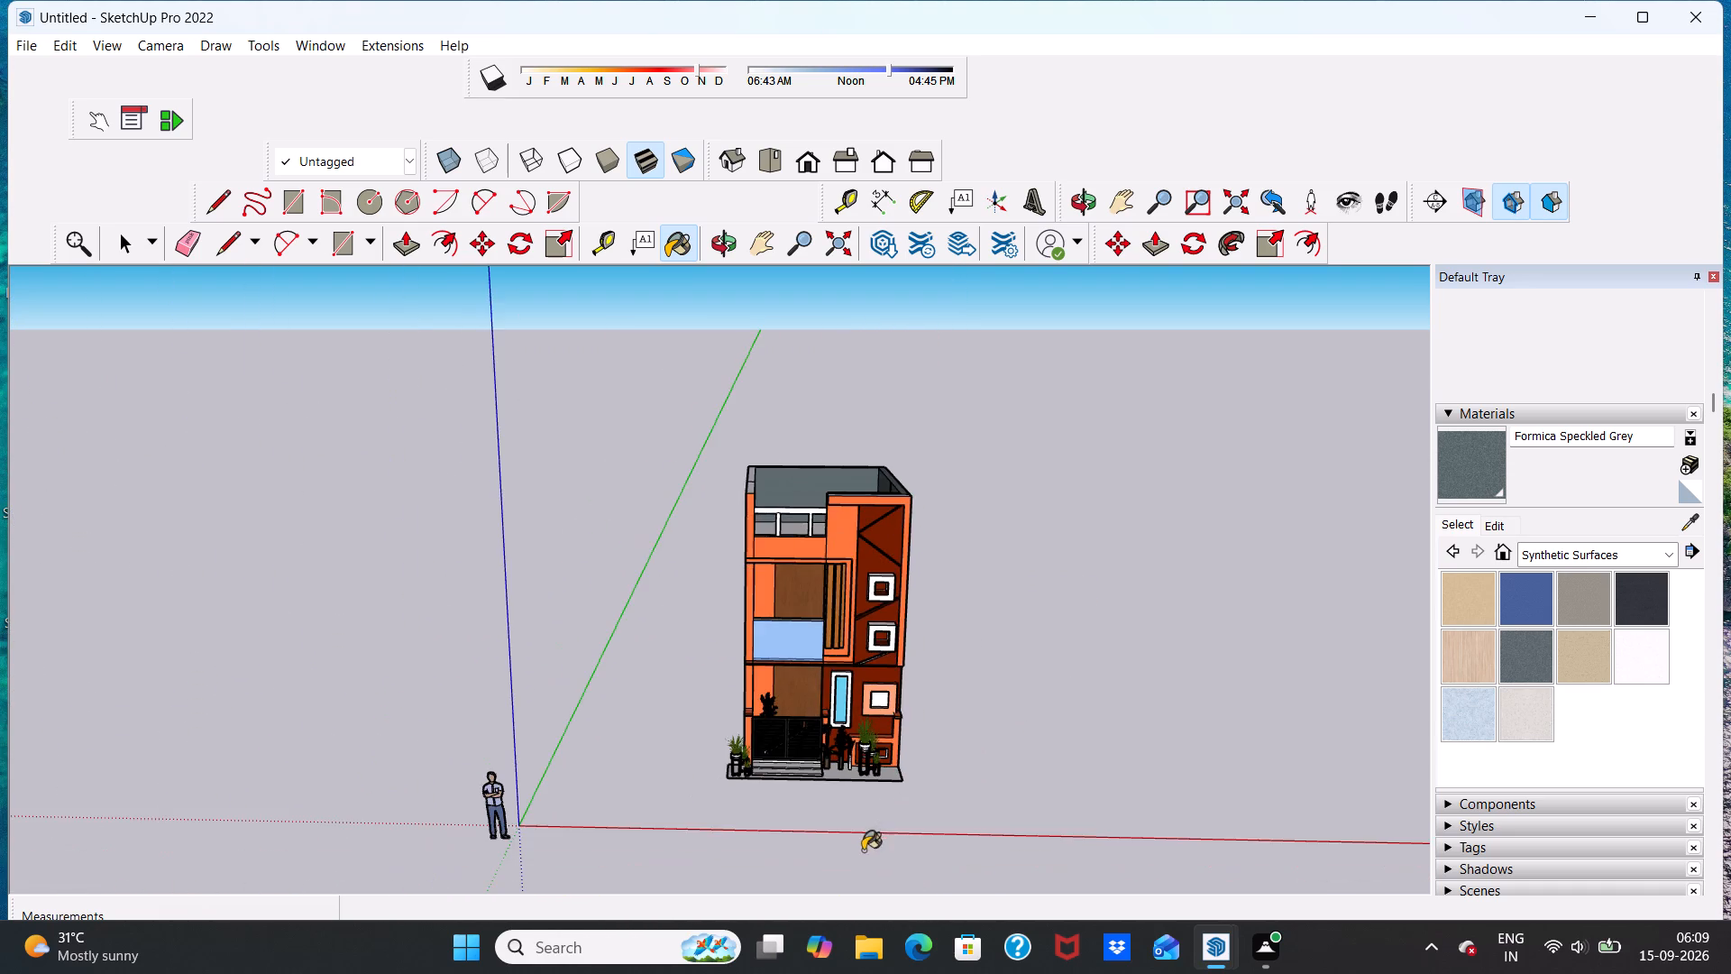
scroll(847, 767, up, 13)
click(829, 799)
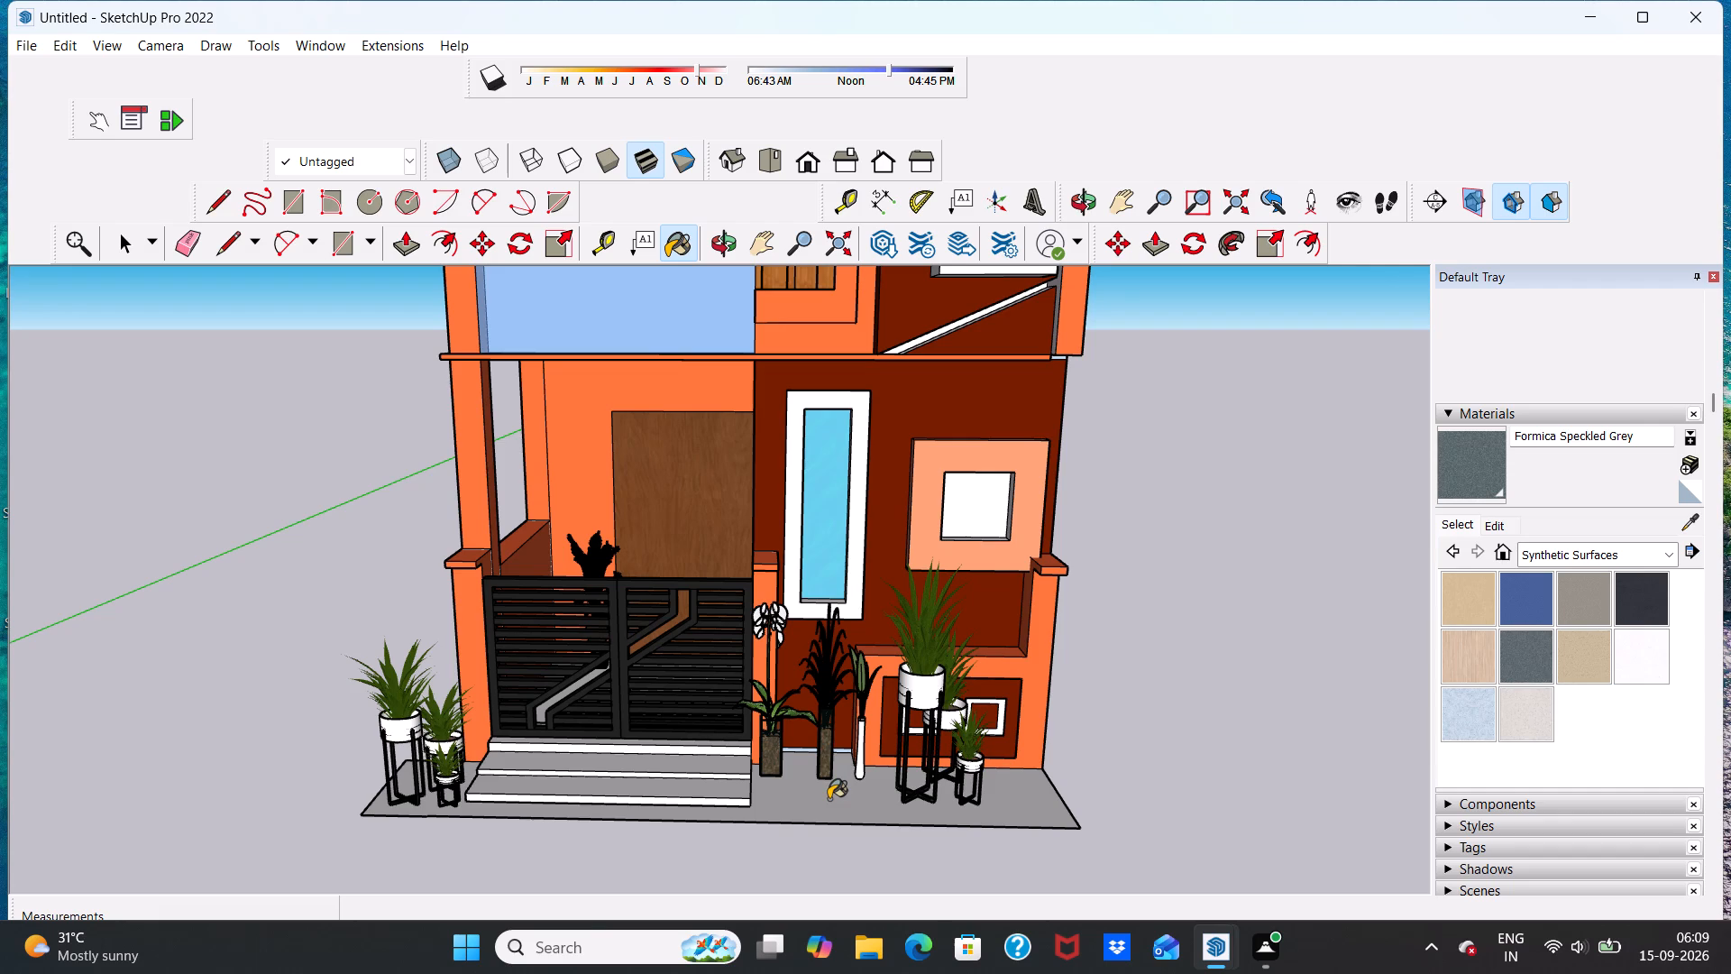
Paint the top entrance step and the treads of the lower steps with Terrazzo Tile Light.
scroll(806, 786, down, 7)
scroll(759, 762, up, 10)
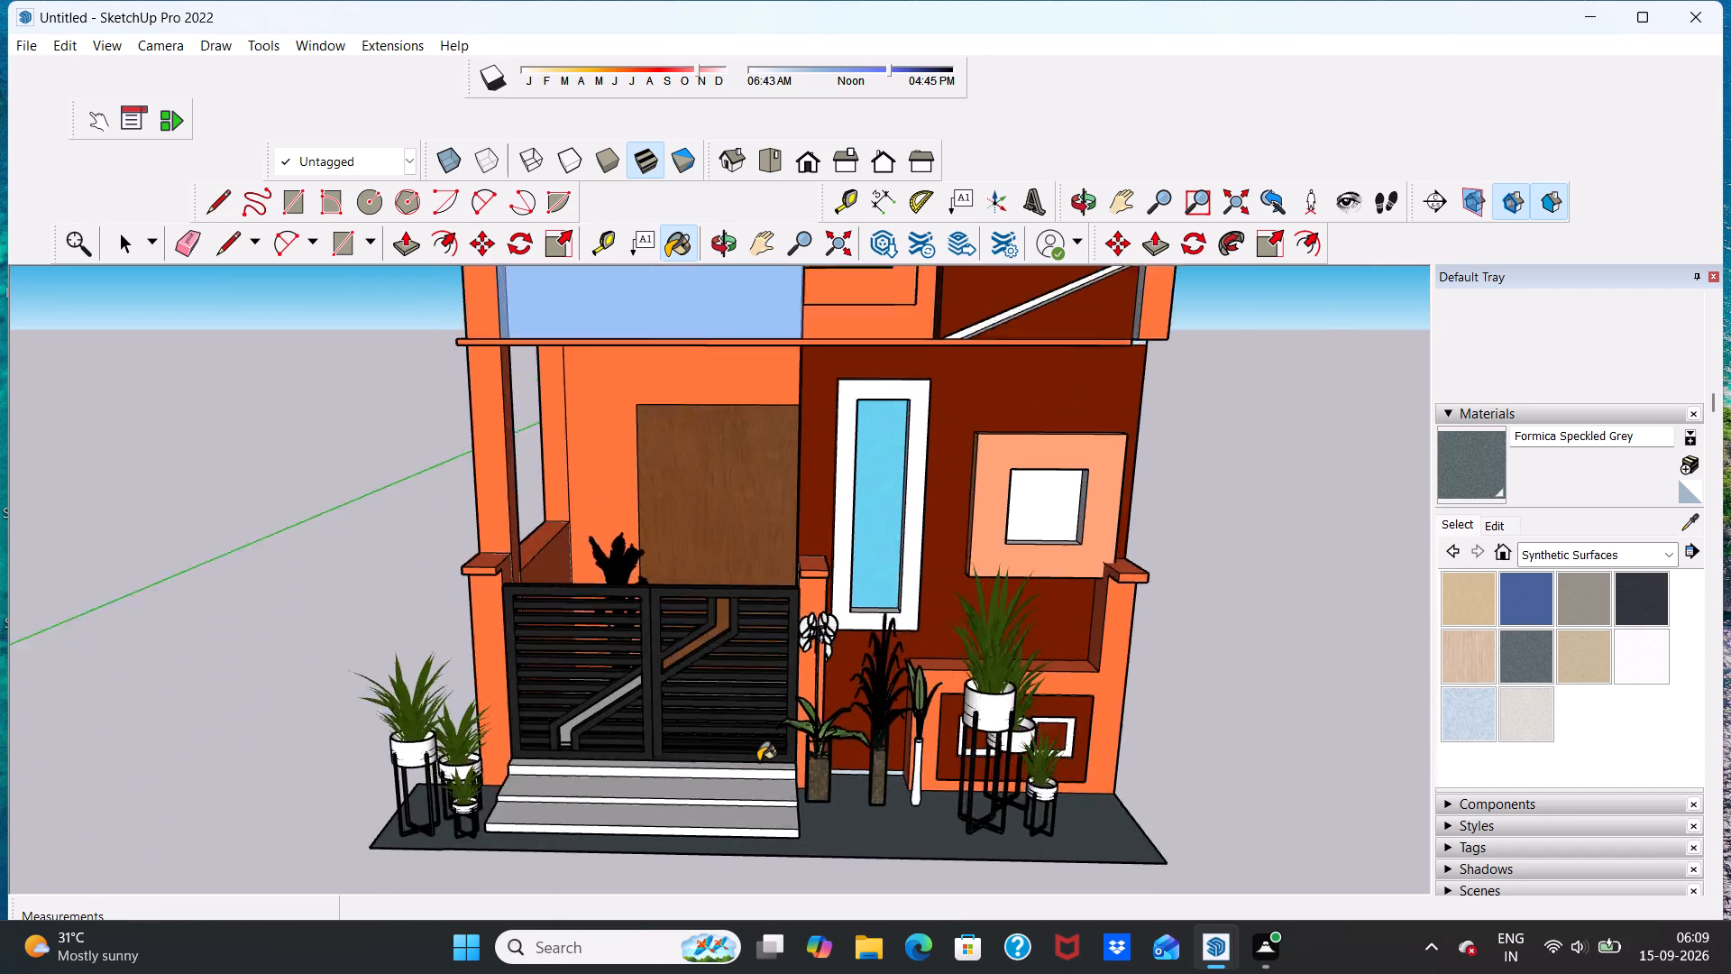
scroll(758, 761, up, 2)
scroll(777, 770, down, 5)
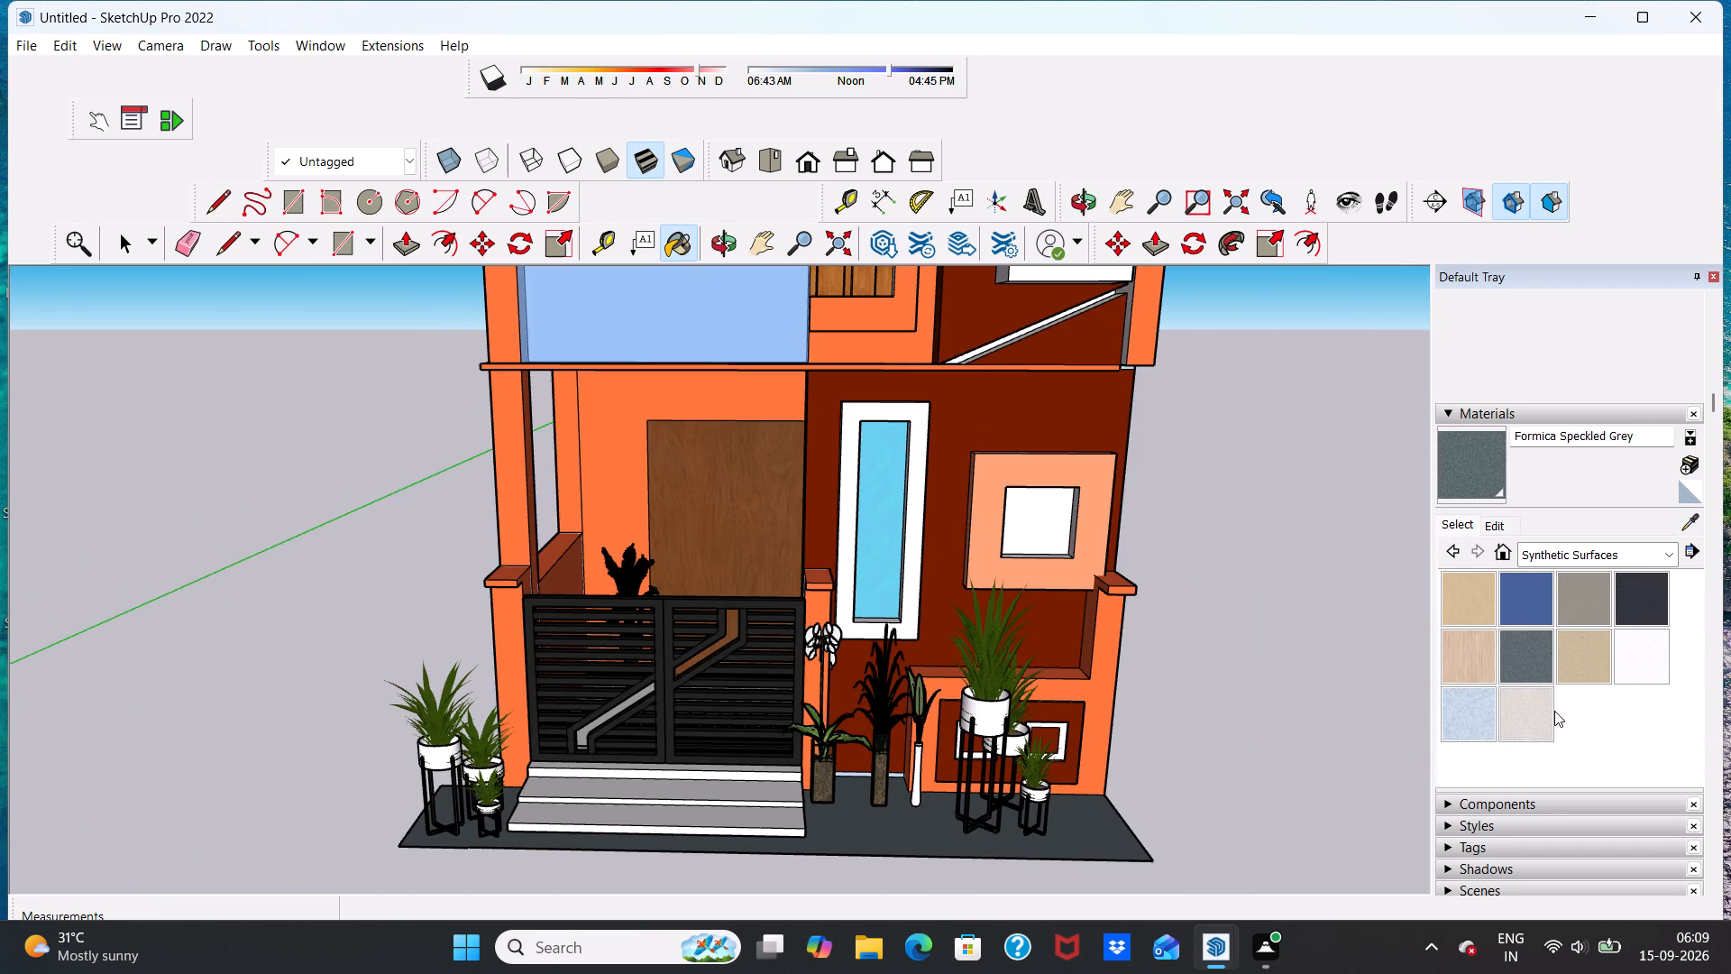
click(1513, 706)
scroll(614, 730, up, 7)
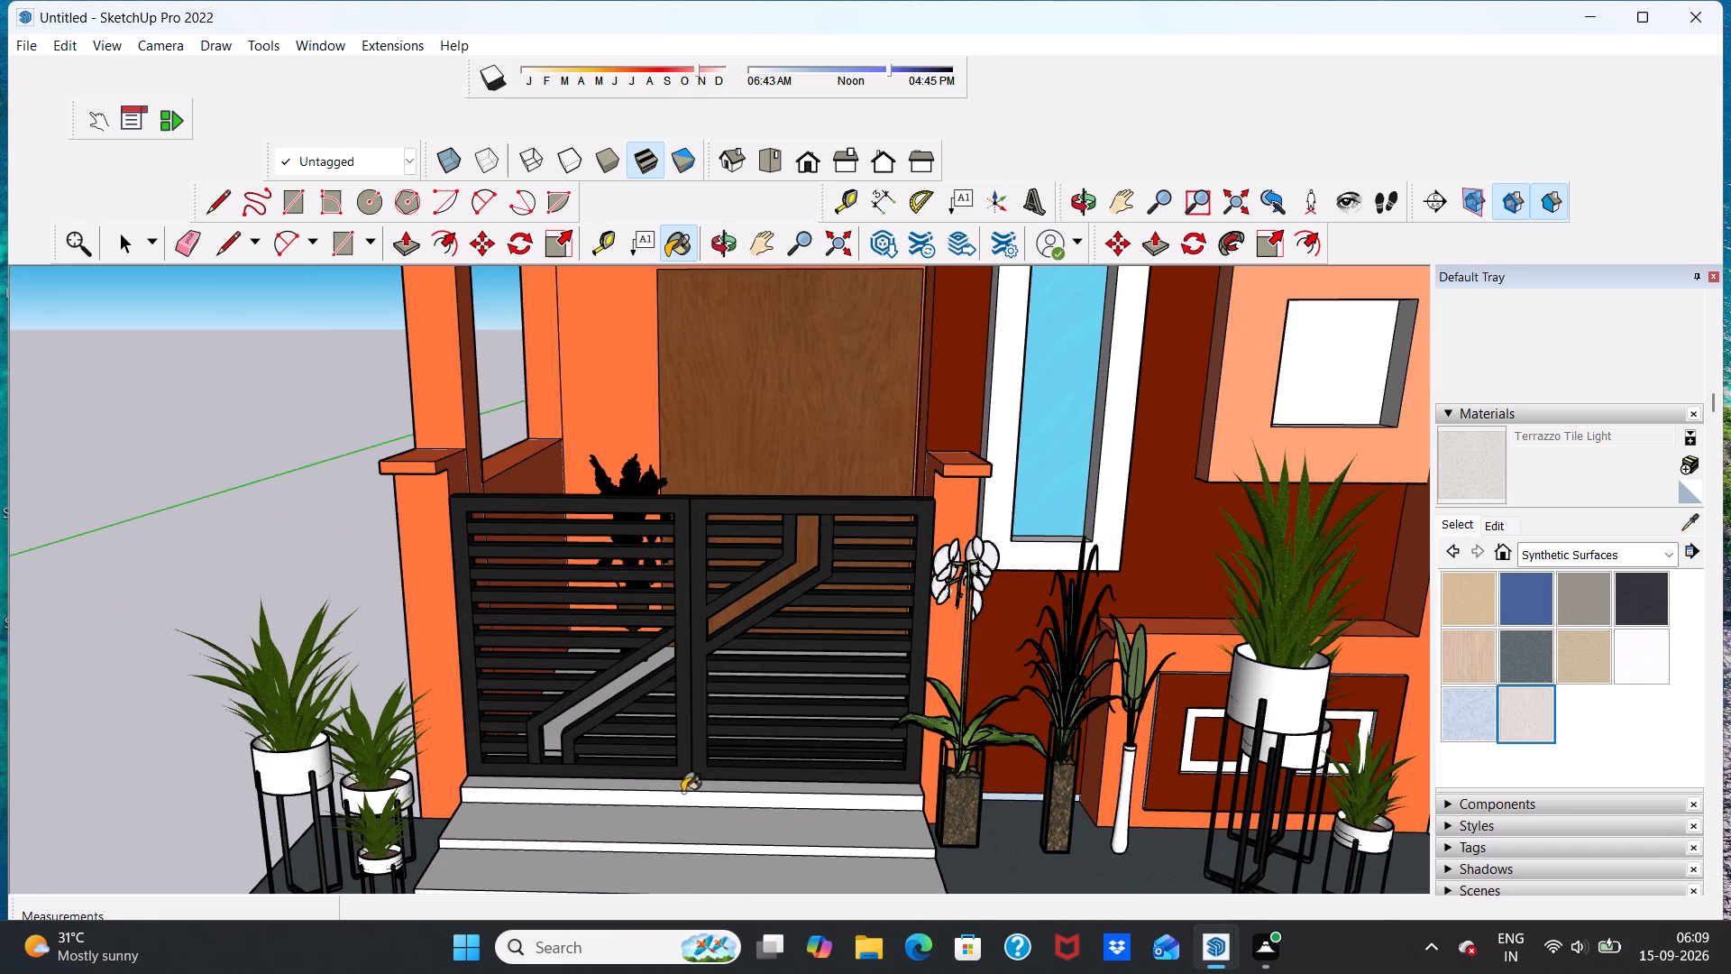
click(683, 795)
click(691, 810)
click(693, 842)
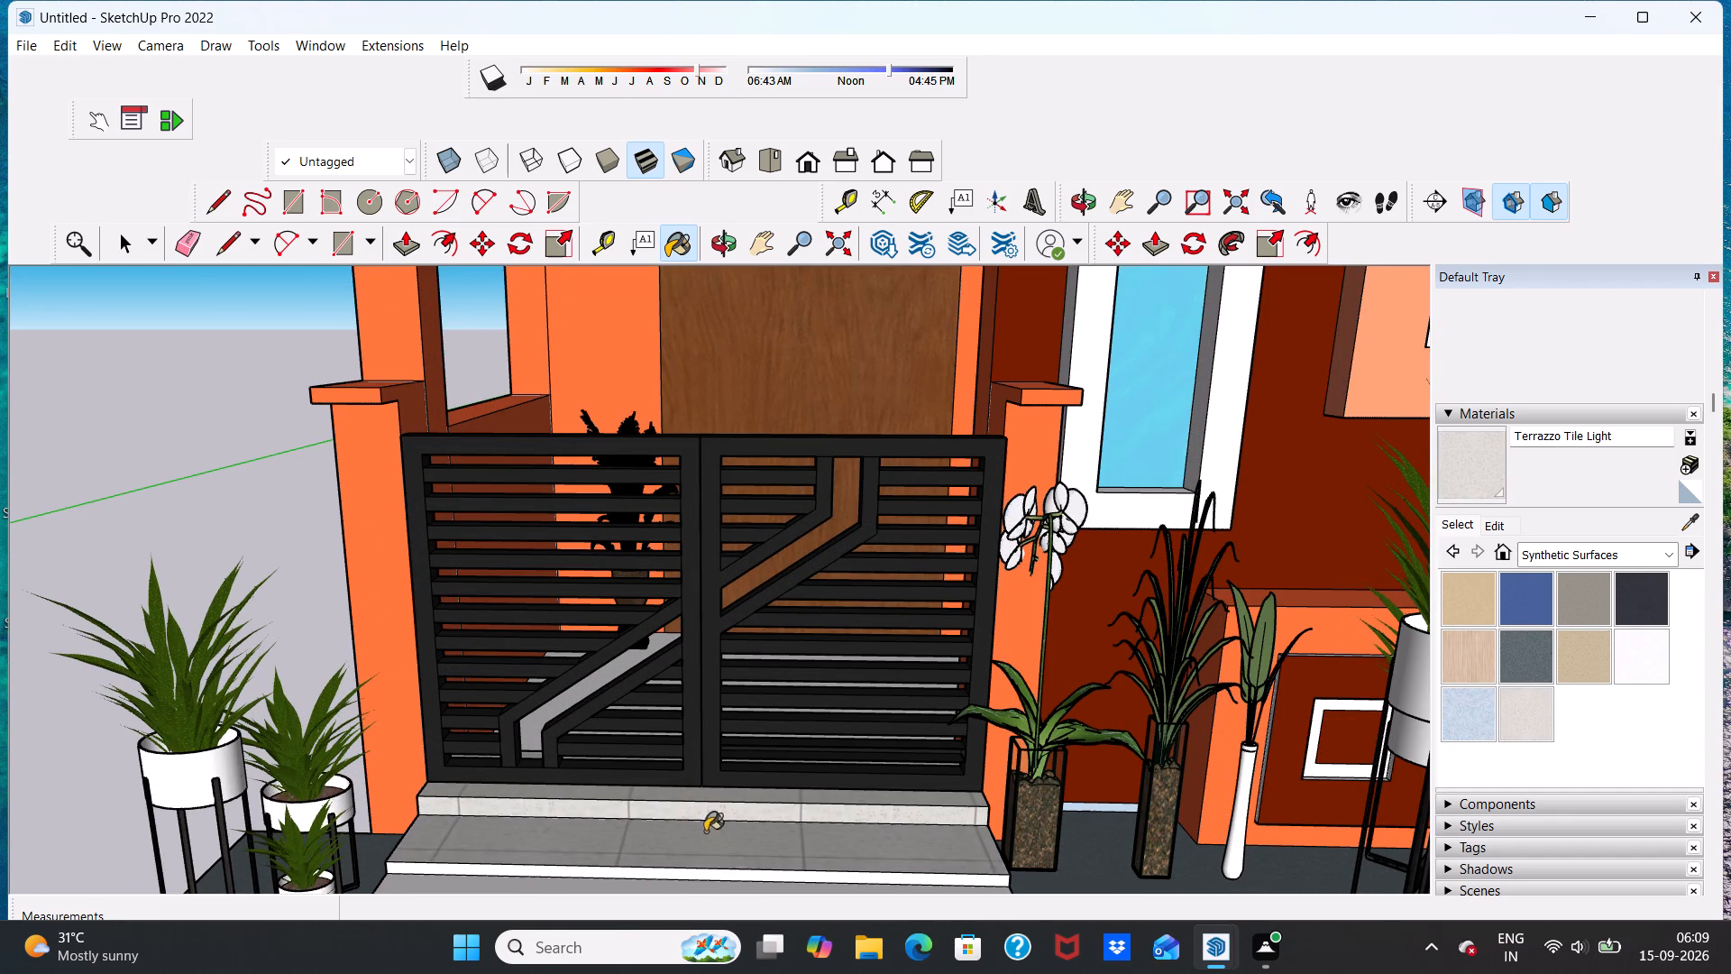
scroll(735, 787, down, 14)
scroll(740, 830, up, 8)
click(735, 811)
Paint the risers of the two lower entrance steps with Terrazzo Tile Light and leave the Paint Bucket tool.
scroll(752, 786, down, 2)
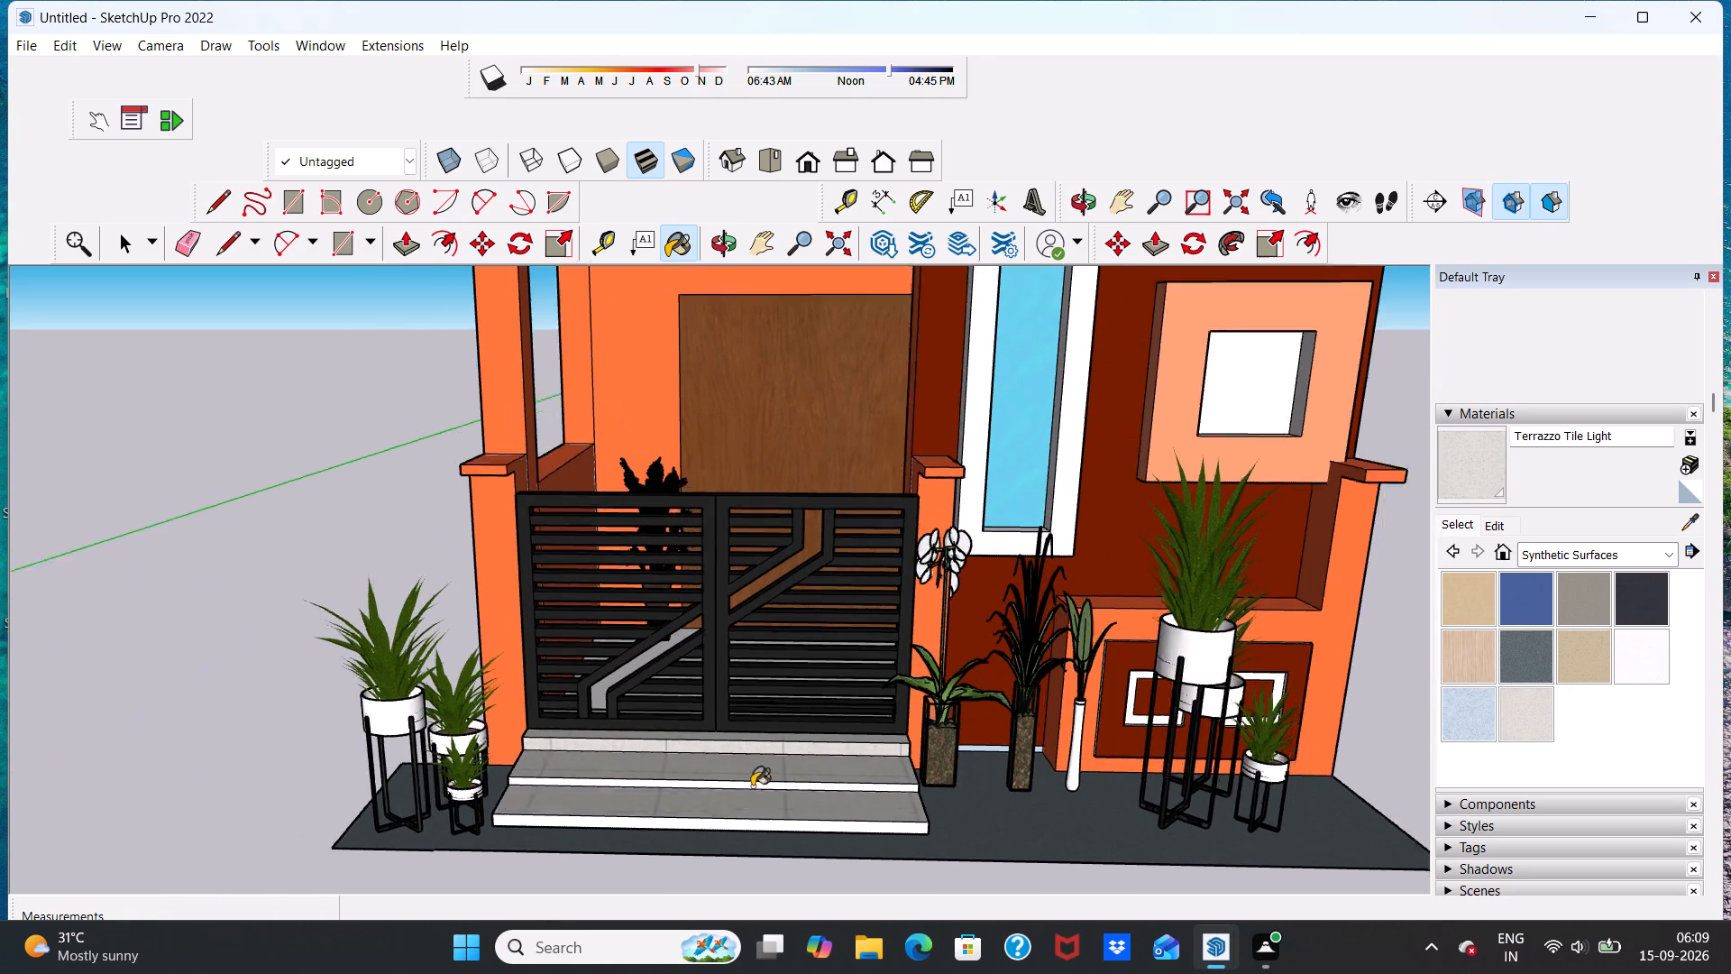
scroll(752, 786, down, 3)
scroll(751, 854, up, 10)
click(743, 797)
scroll(744, 798, down, 3)
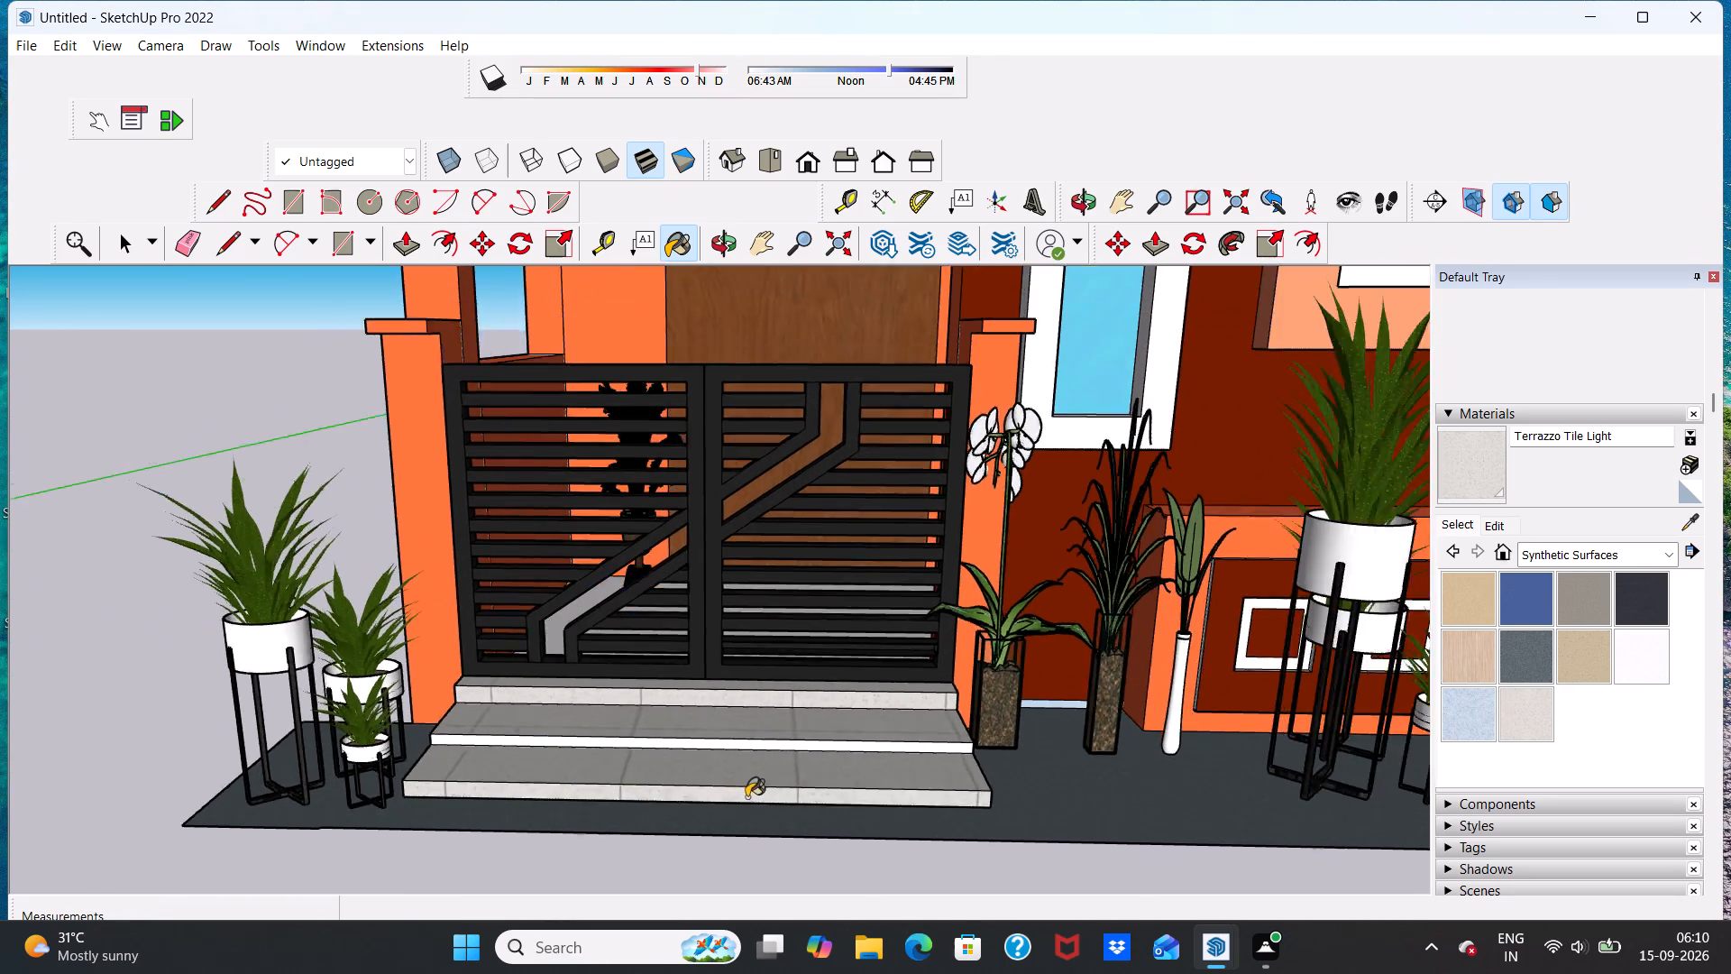
scroll(746, 797, down, 9)
scroll(755, 766, up, 17)
click(736, 789)
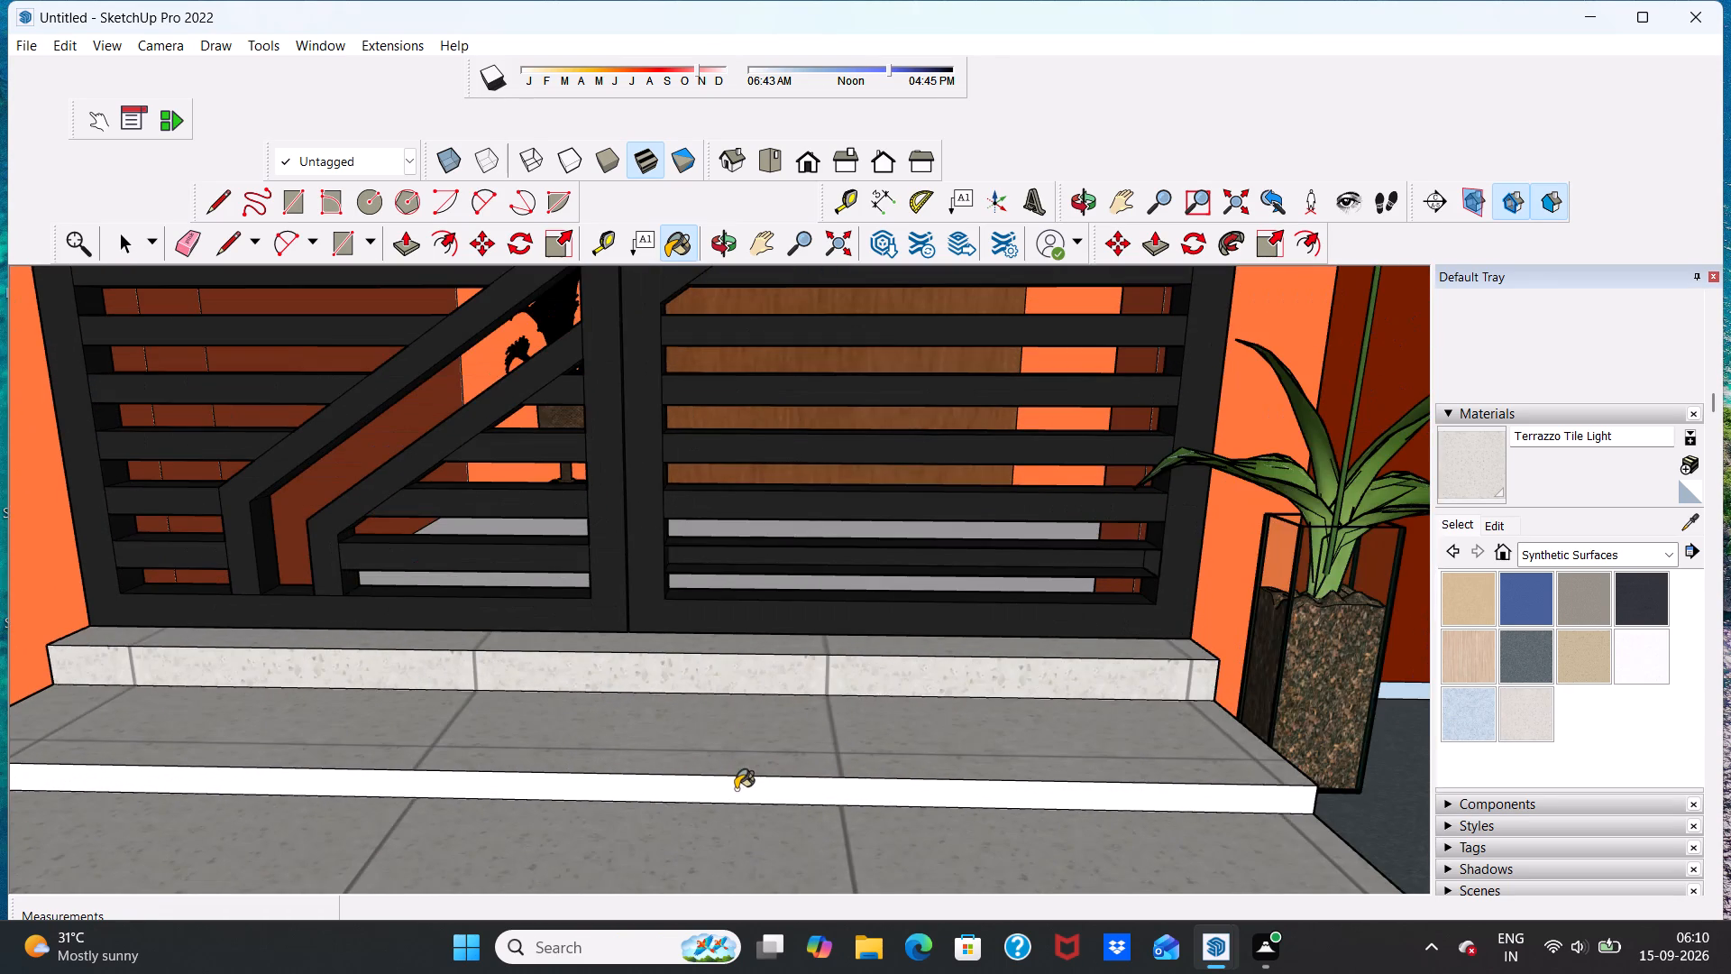
scroll(740, 788, down, 17)
scroll(776, 770, down, 9)
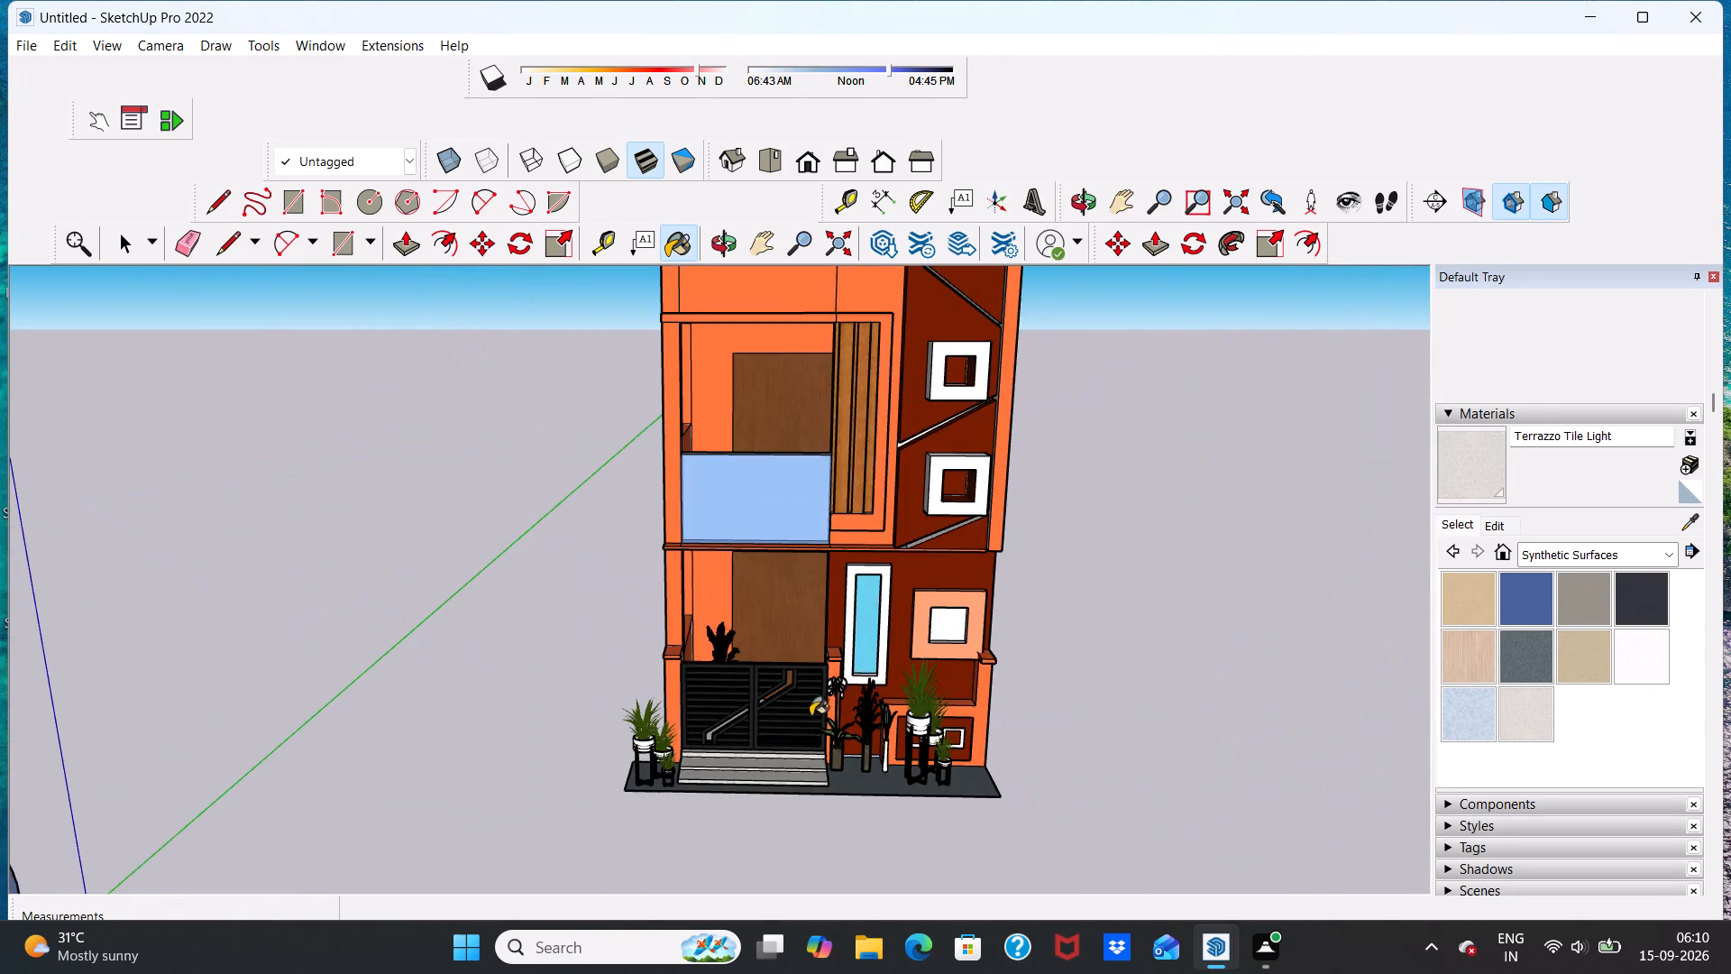
scroll(811, 715, down, 9)
scroll(977, 593, up, 7)
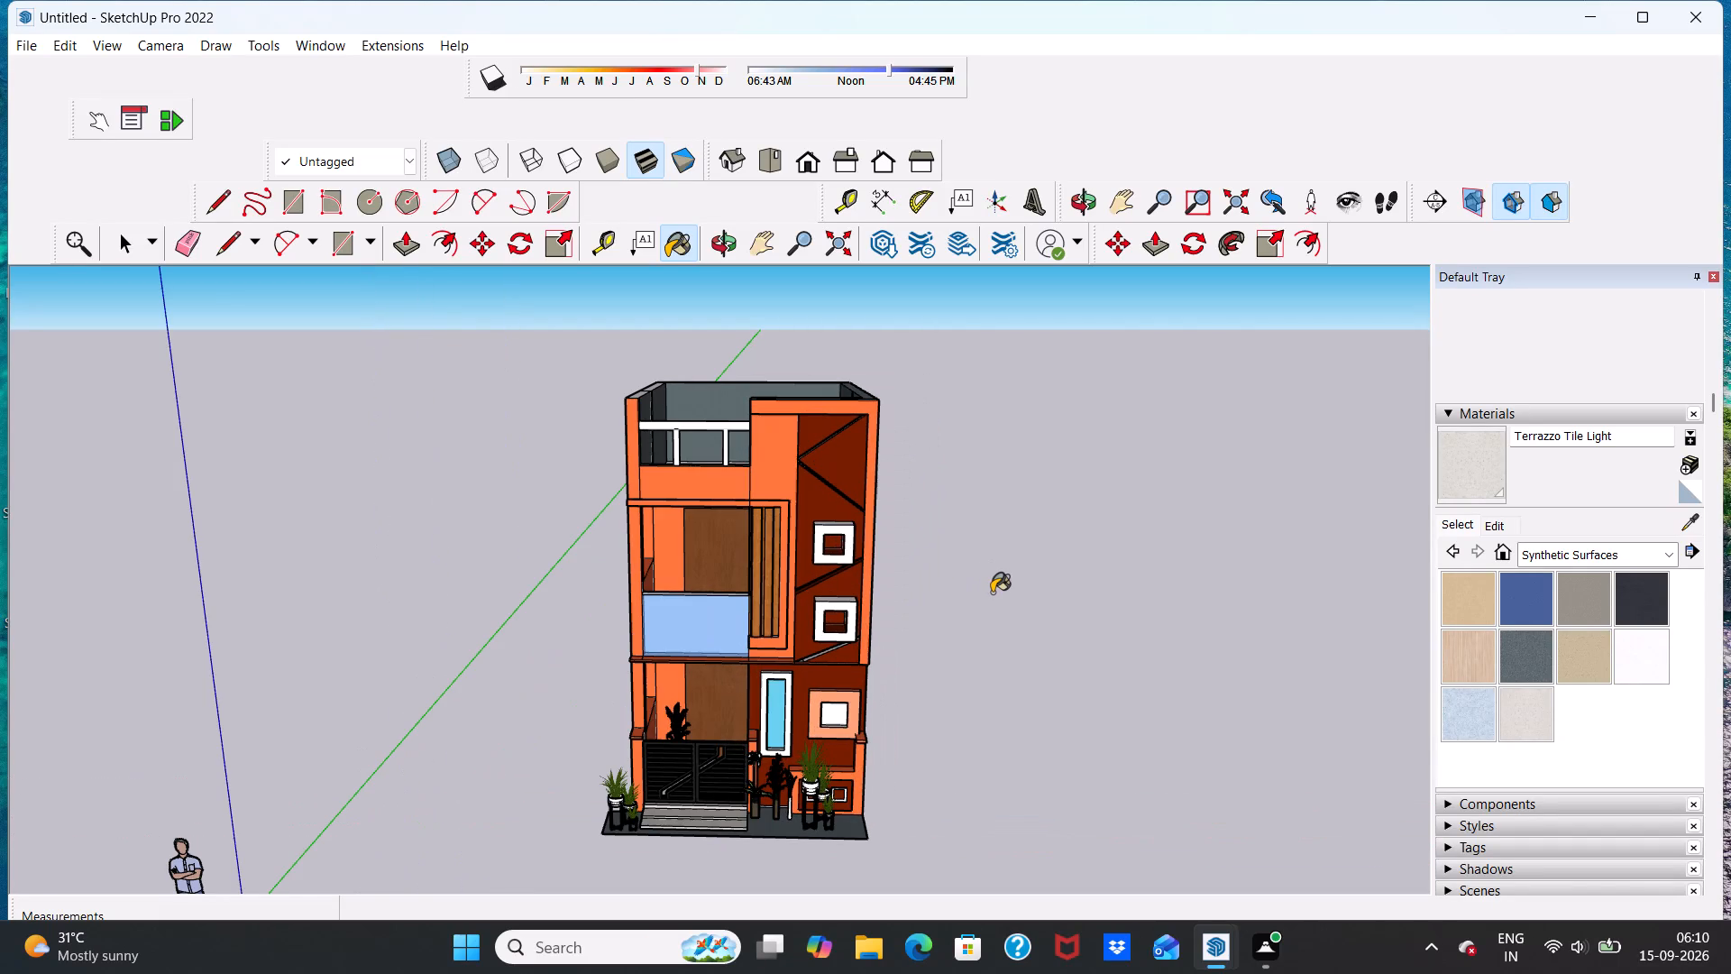
key(space)
Save the model as "sri 2" in the Documents folder as a SketchUp model.
key(ctrl+s)
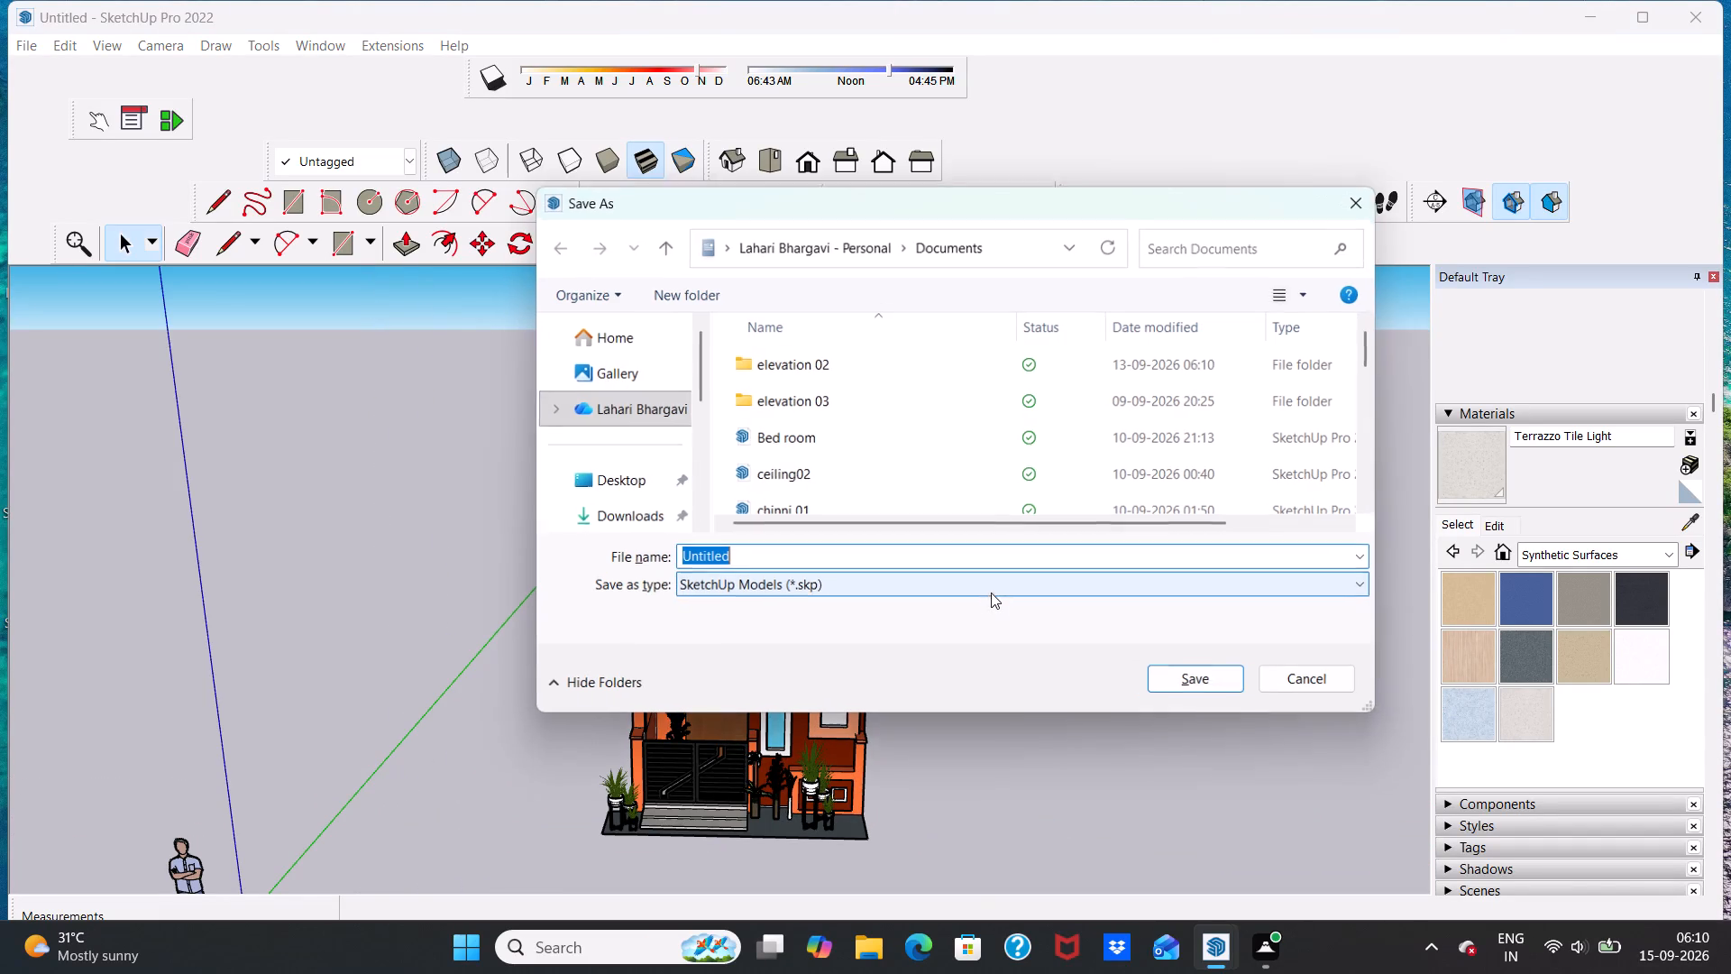
key(BackSpace)
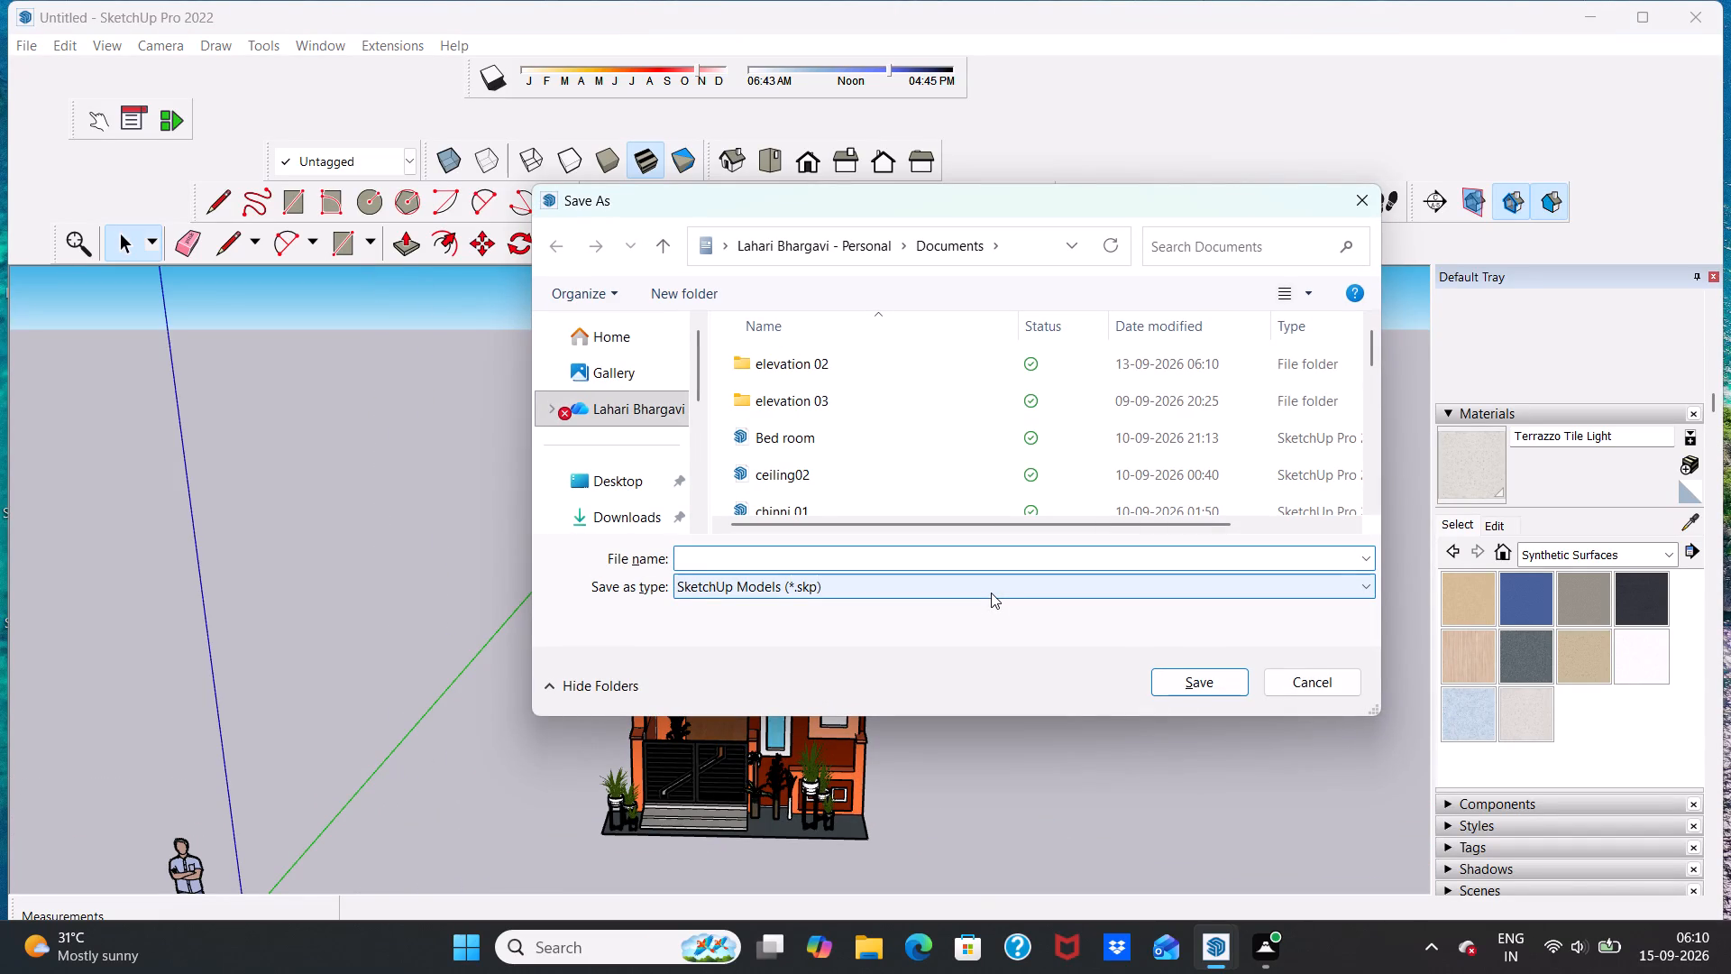
click(688, 558)
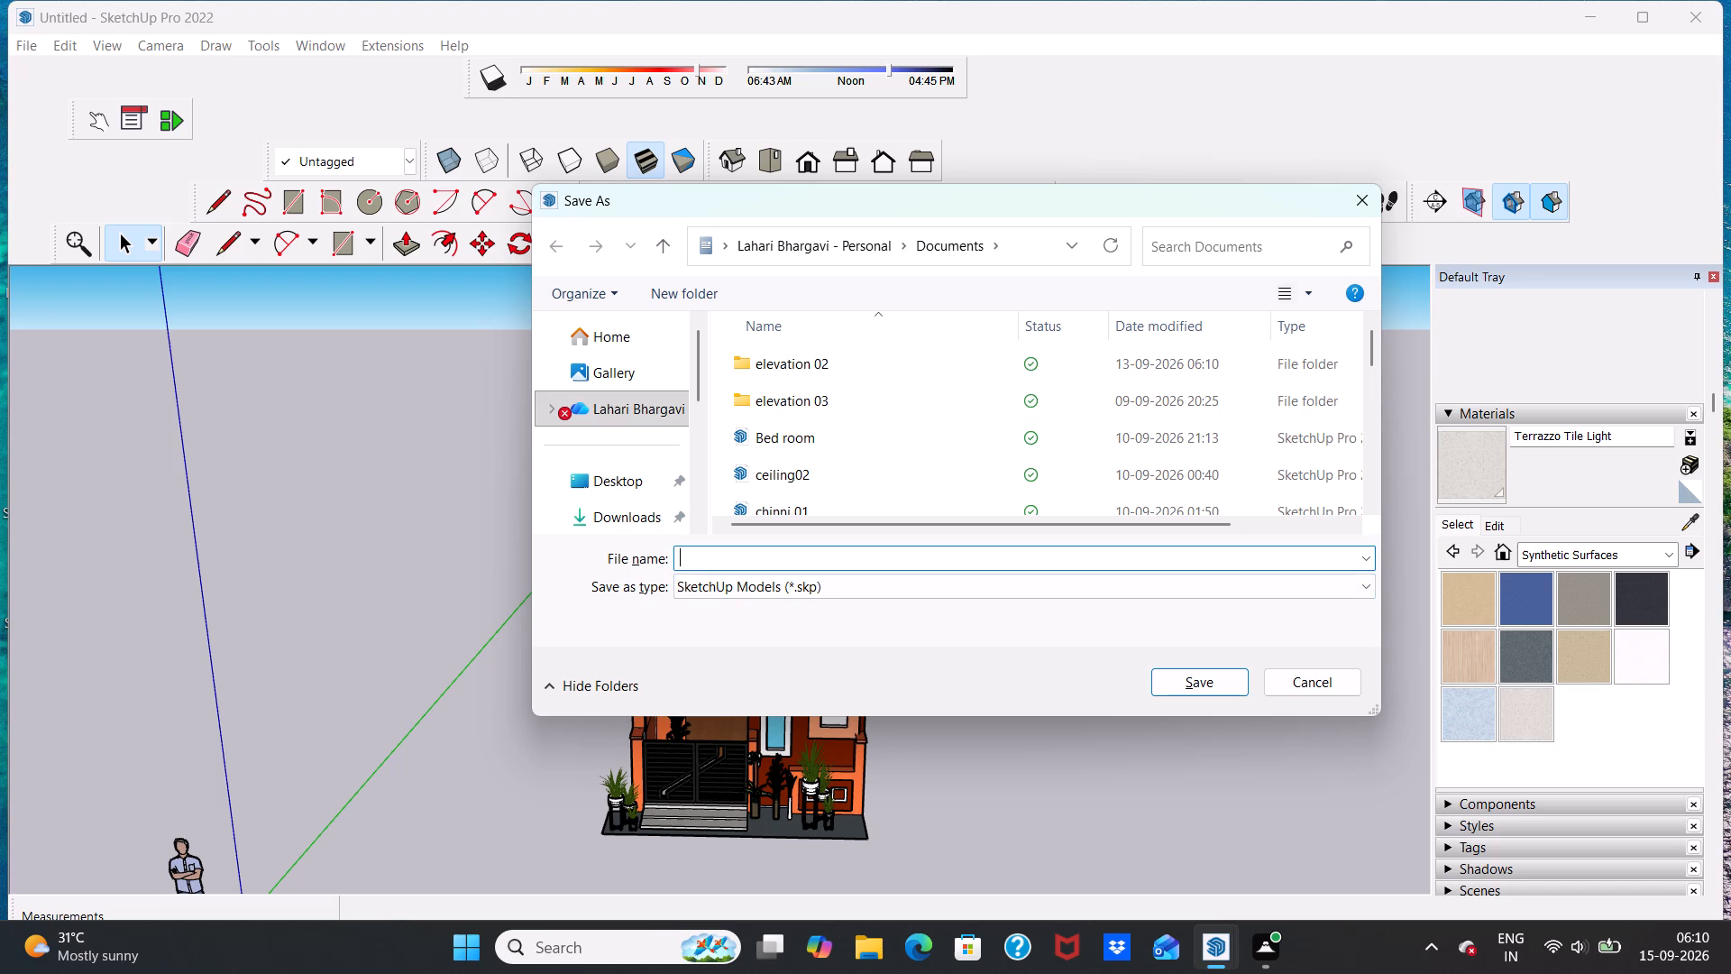
text(sri)
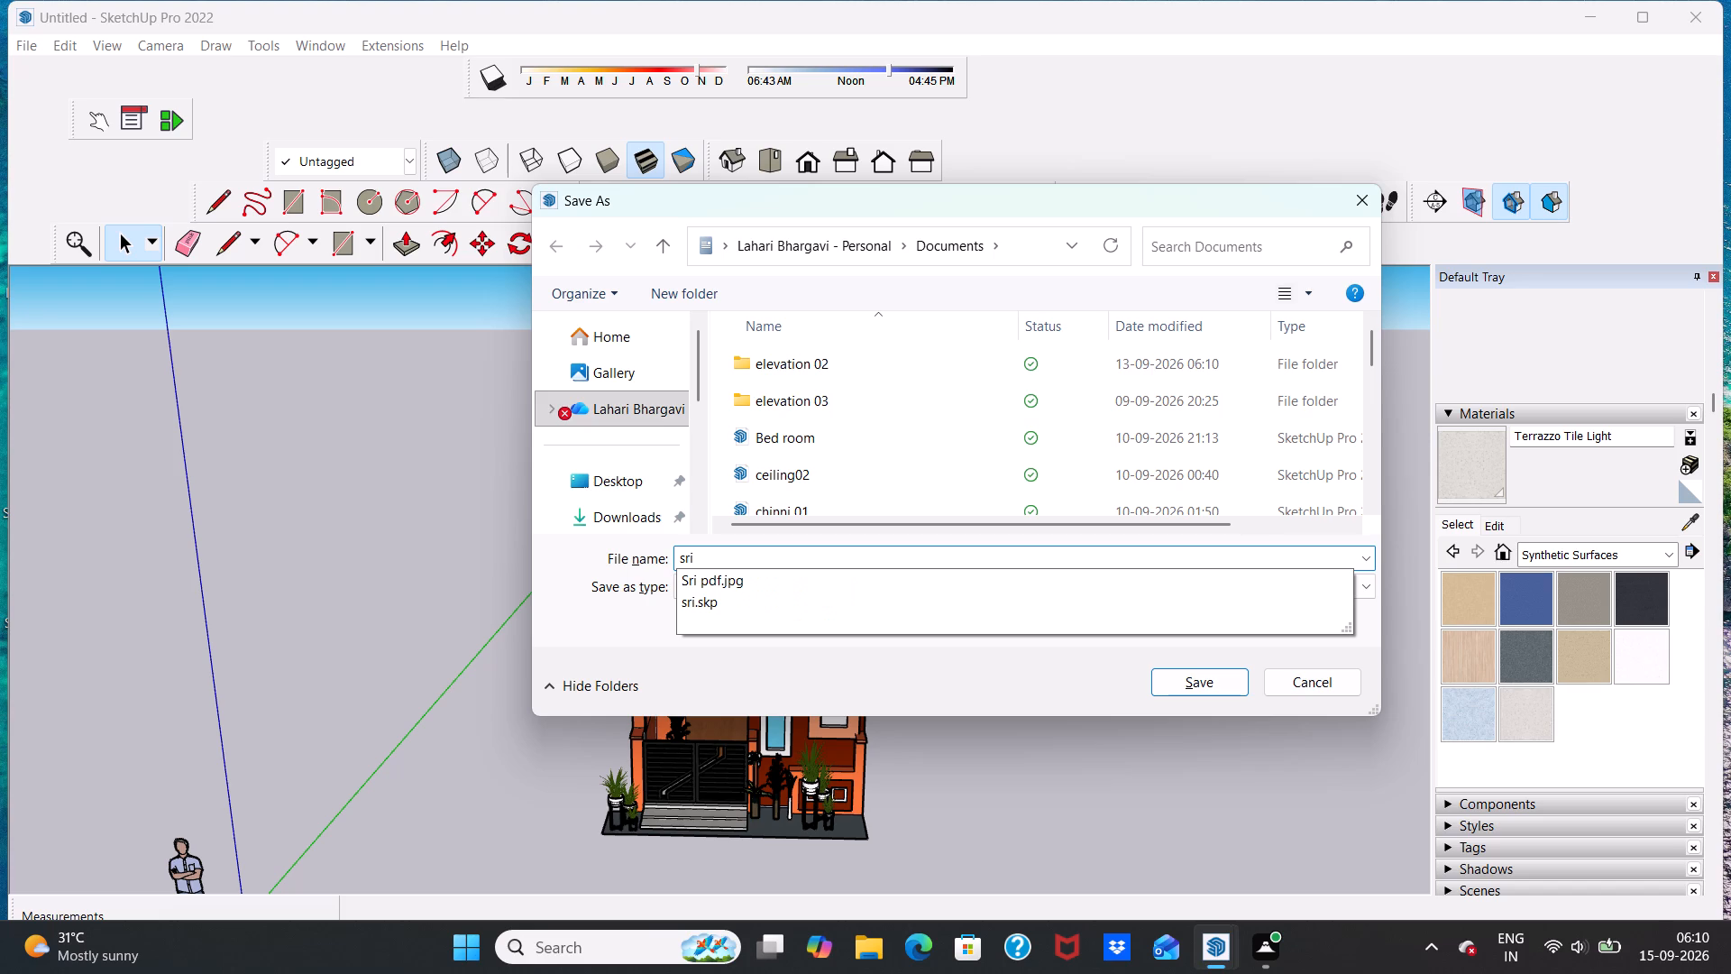
key(space)
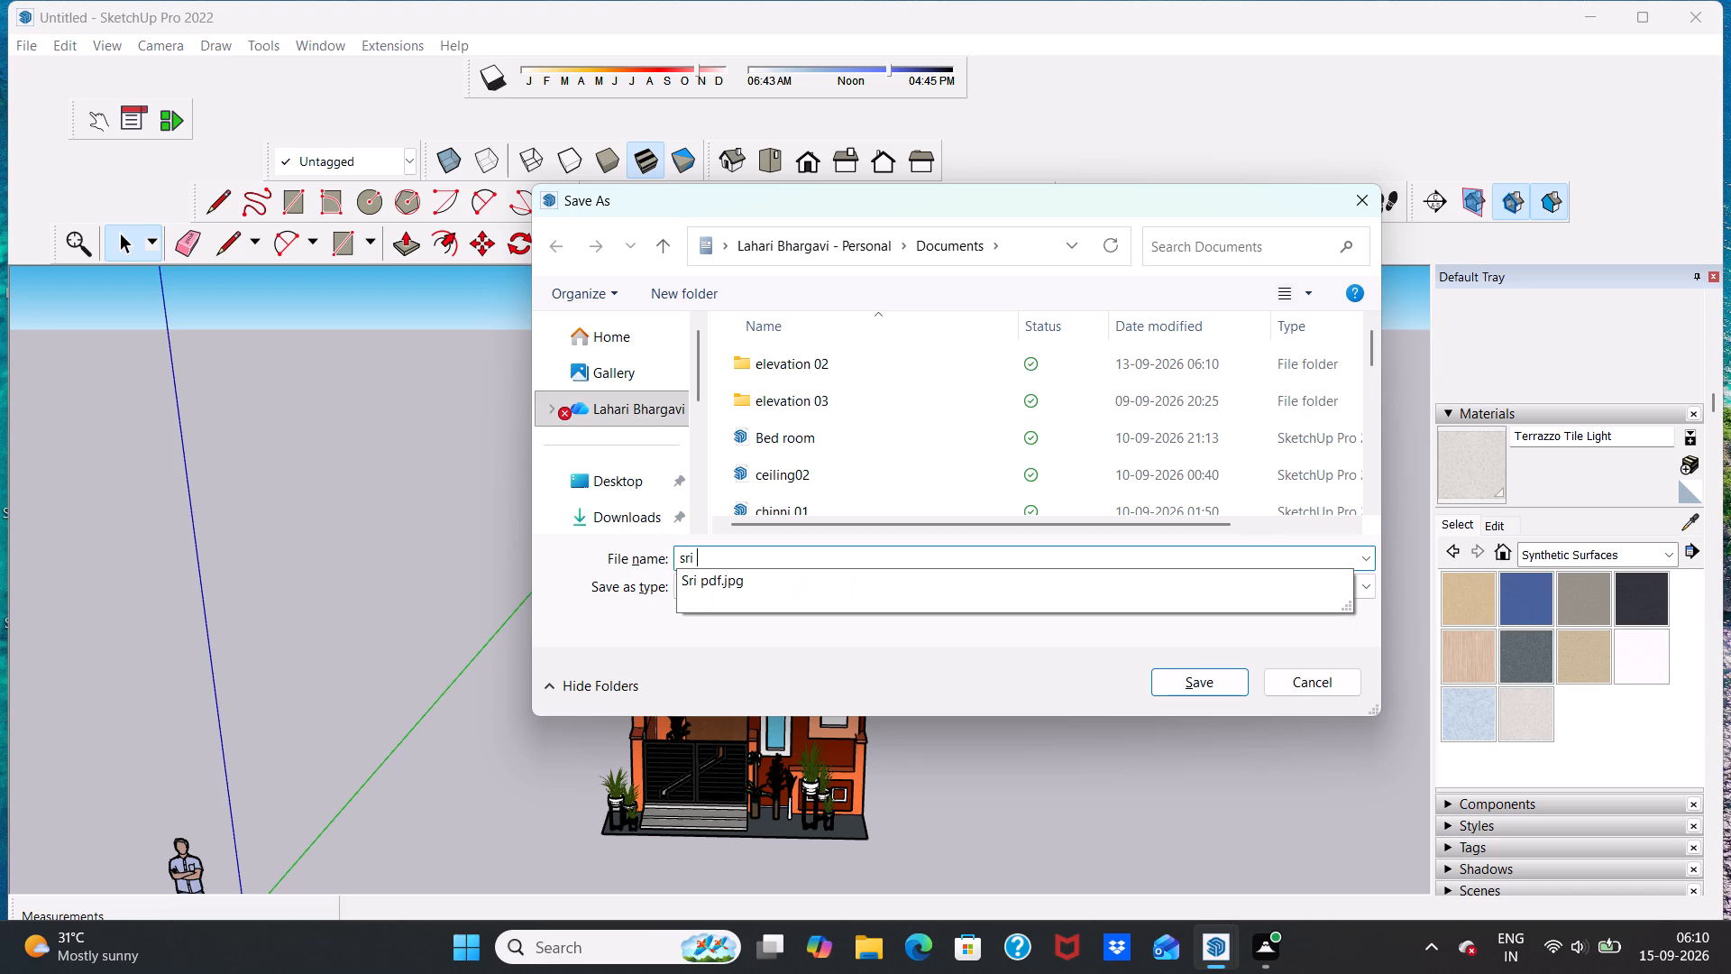
key(2)
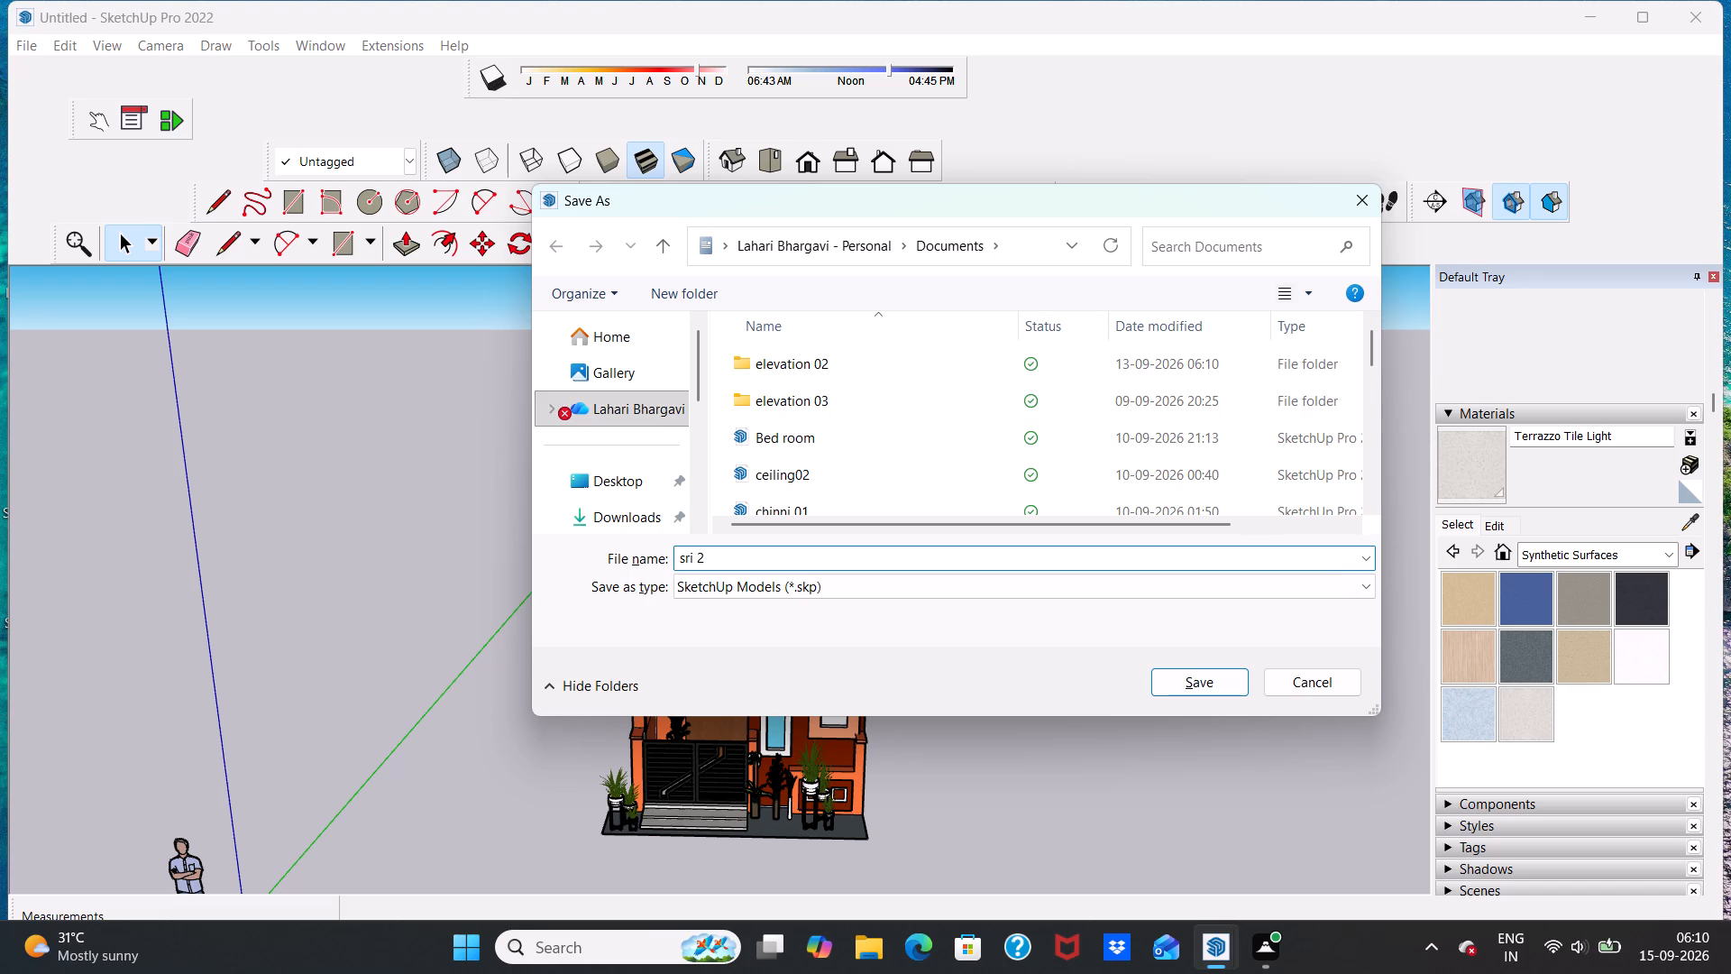
click(1165, 679)
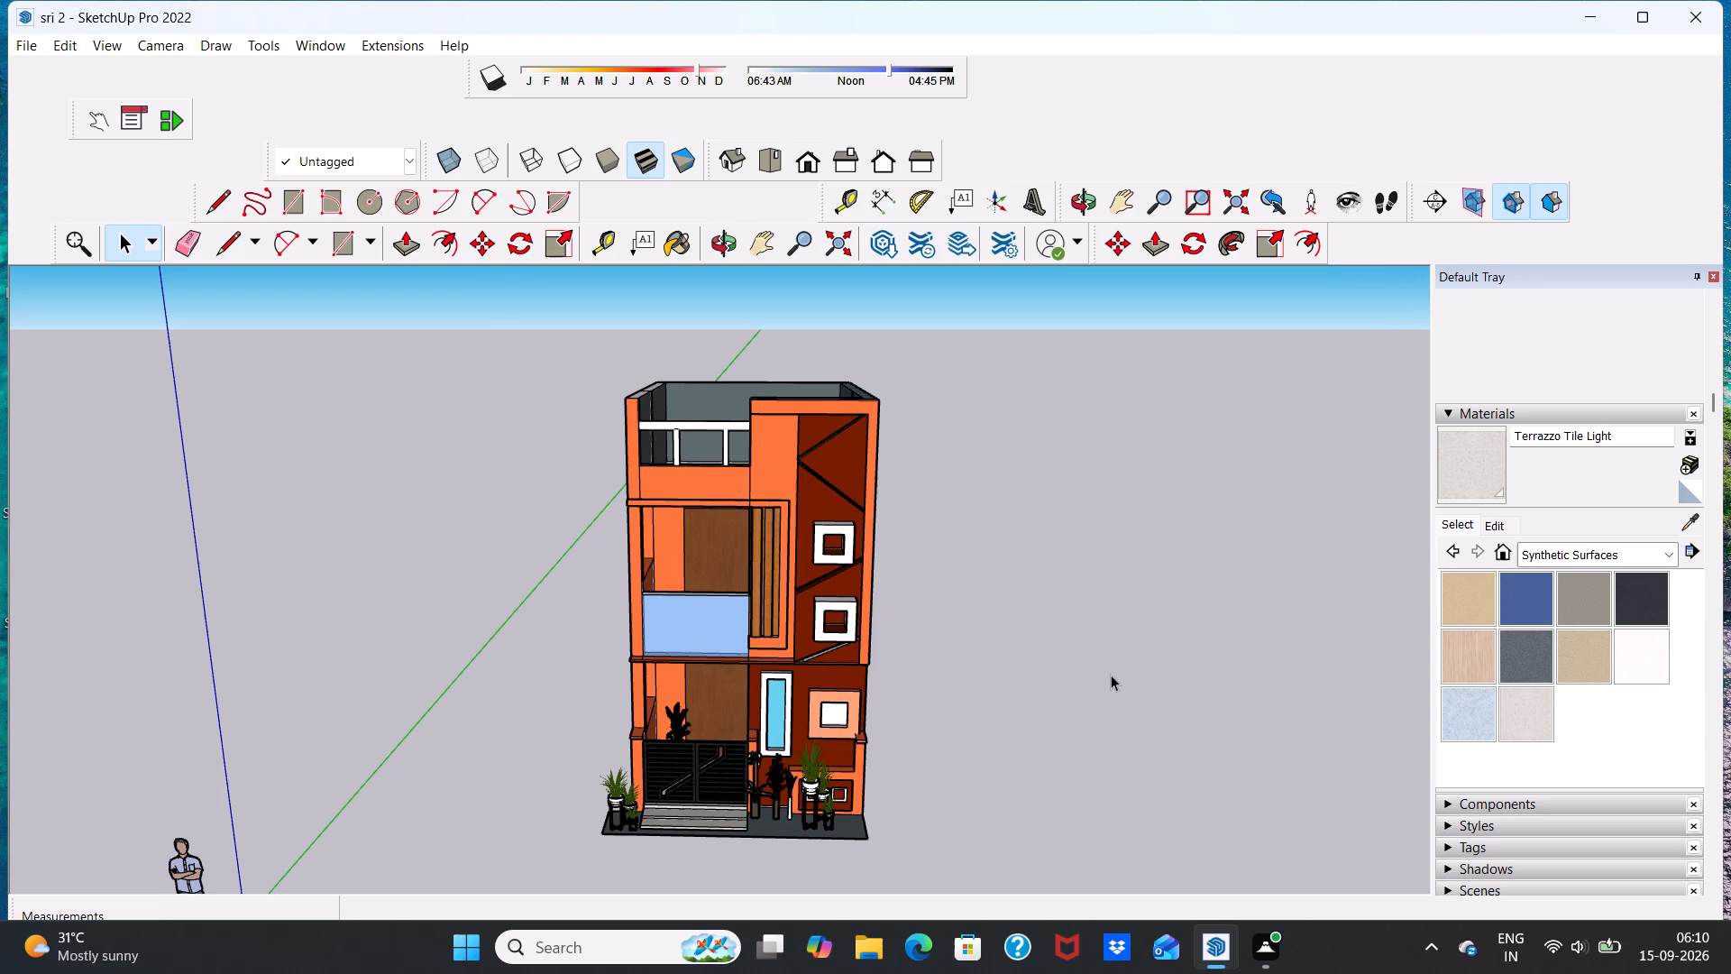
Export the house view as a 2D JPEG image named "sri 2 pdf" in the Downloads folder.
click(24, 51)
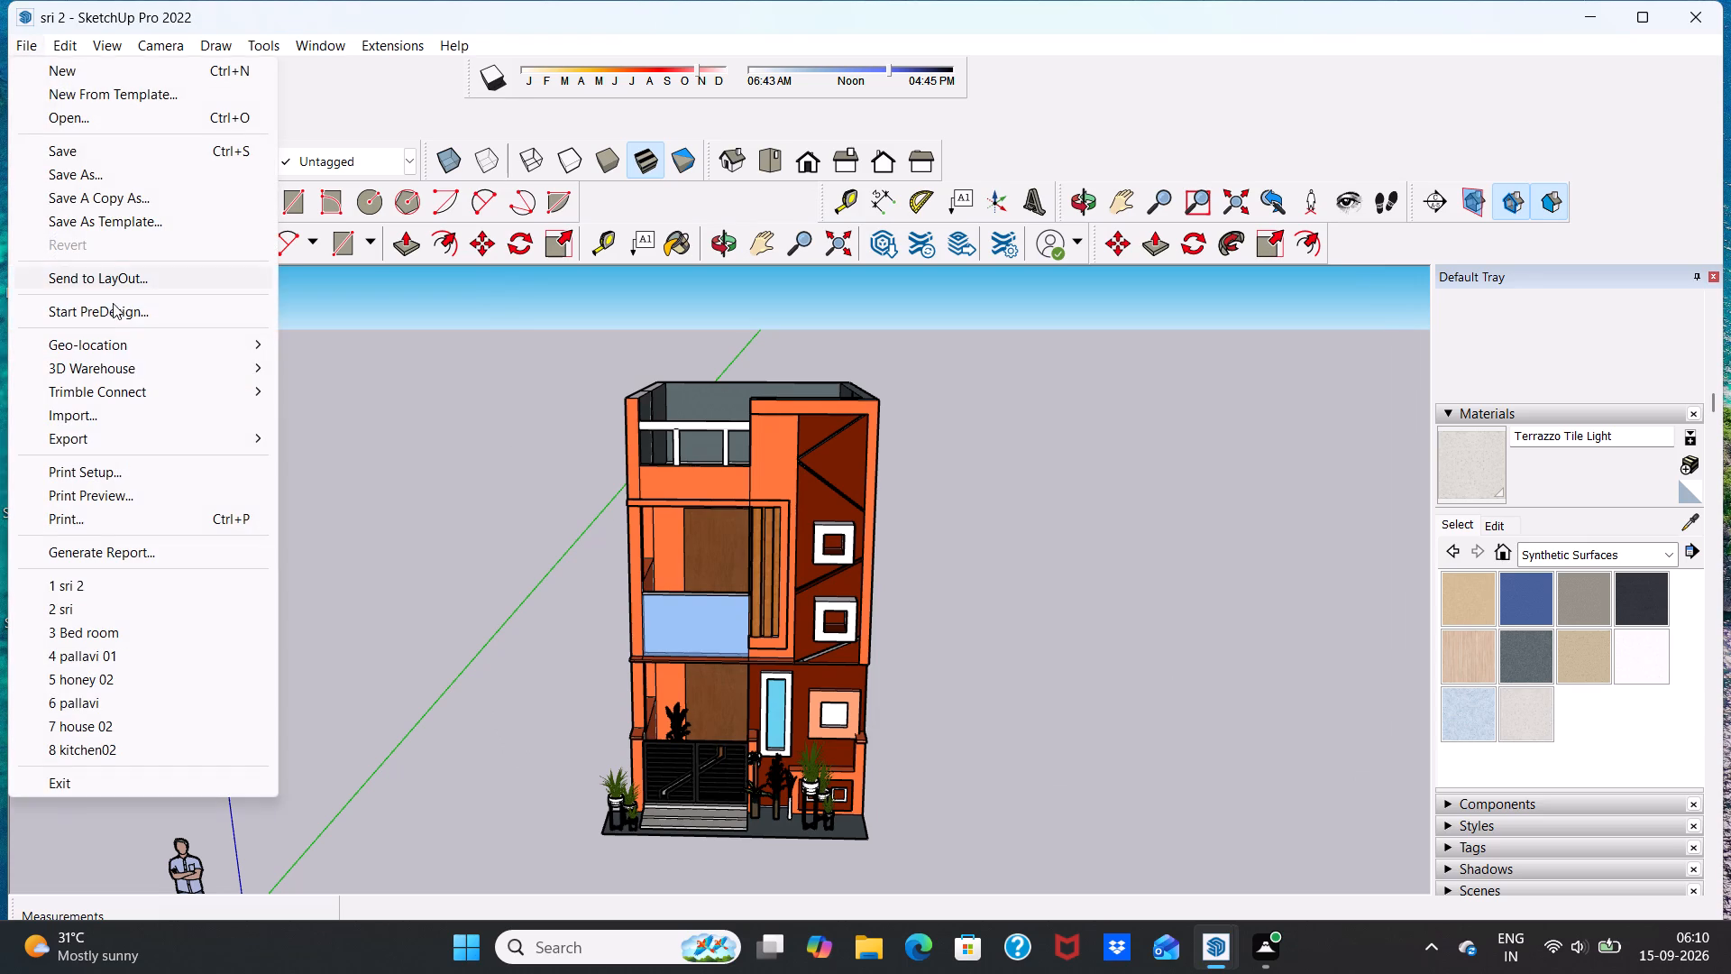
click(161, 436)
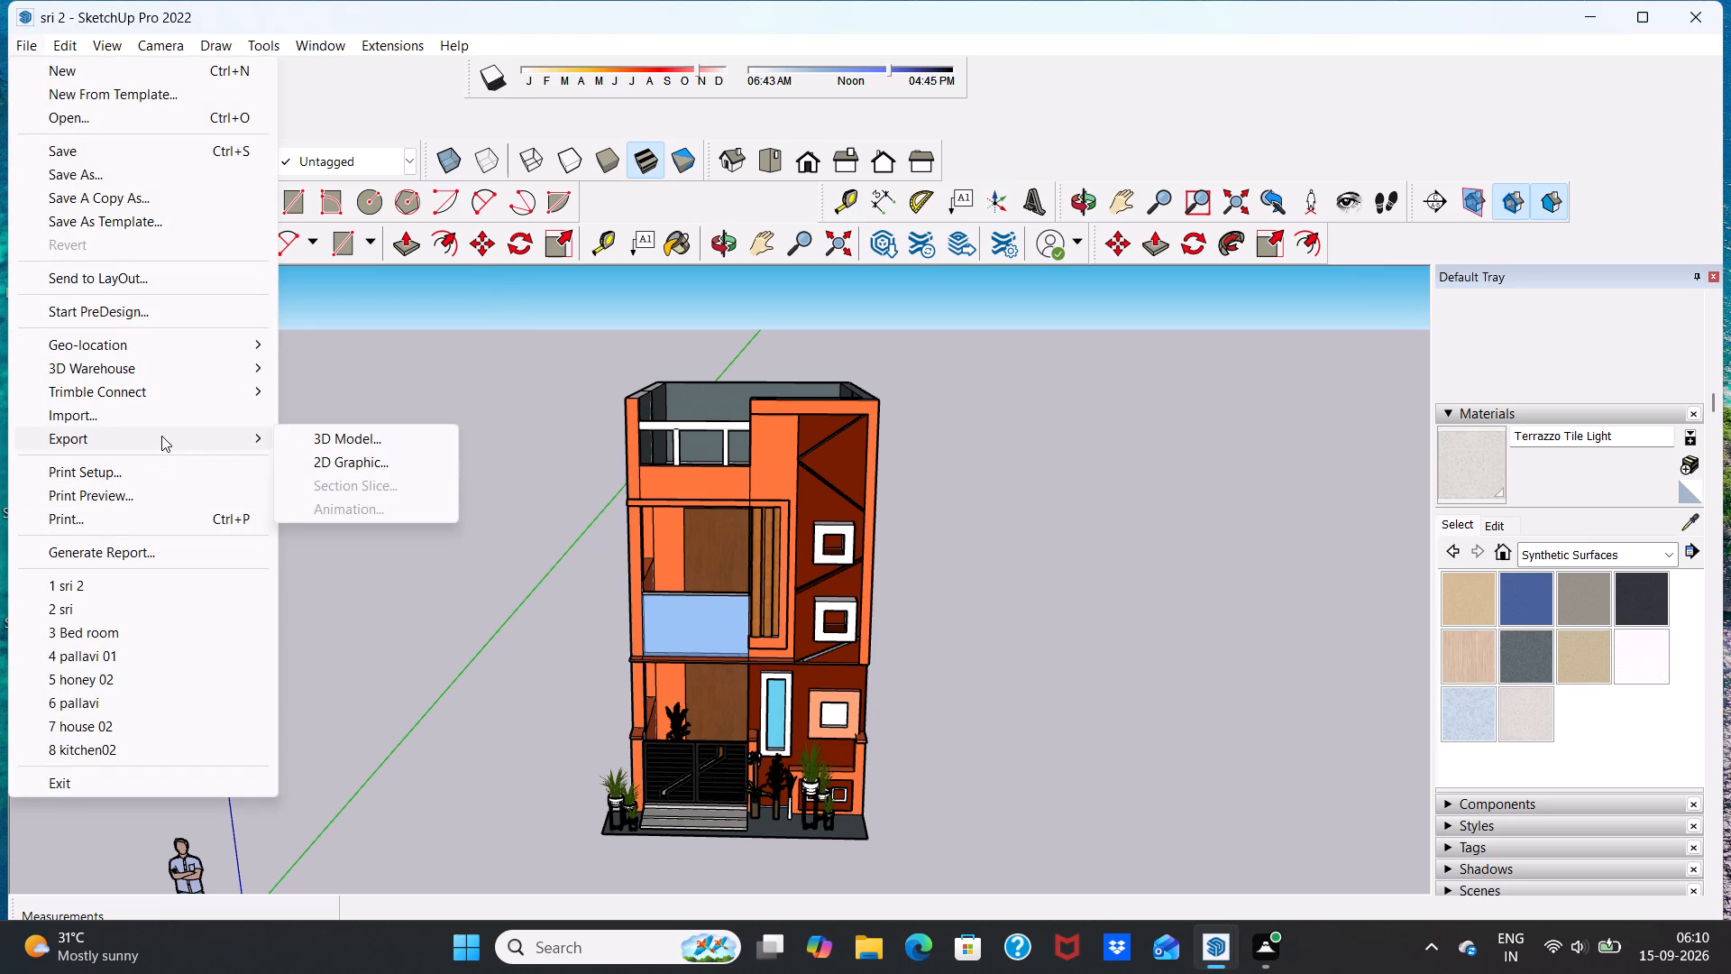
click(319, 467)
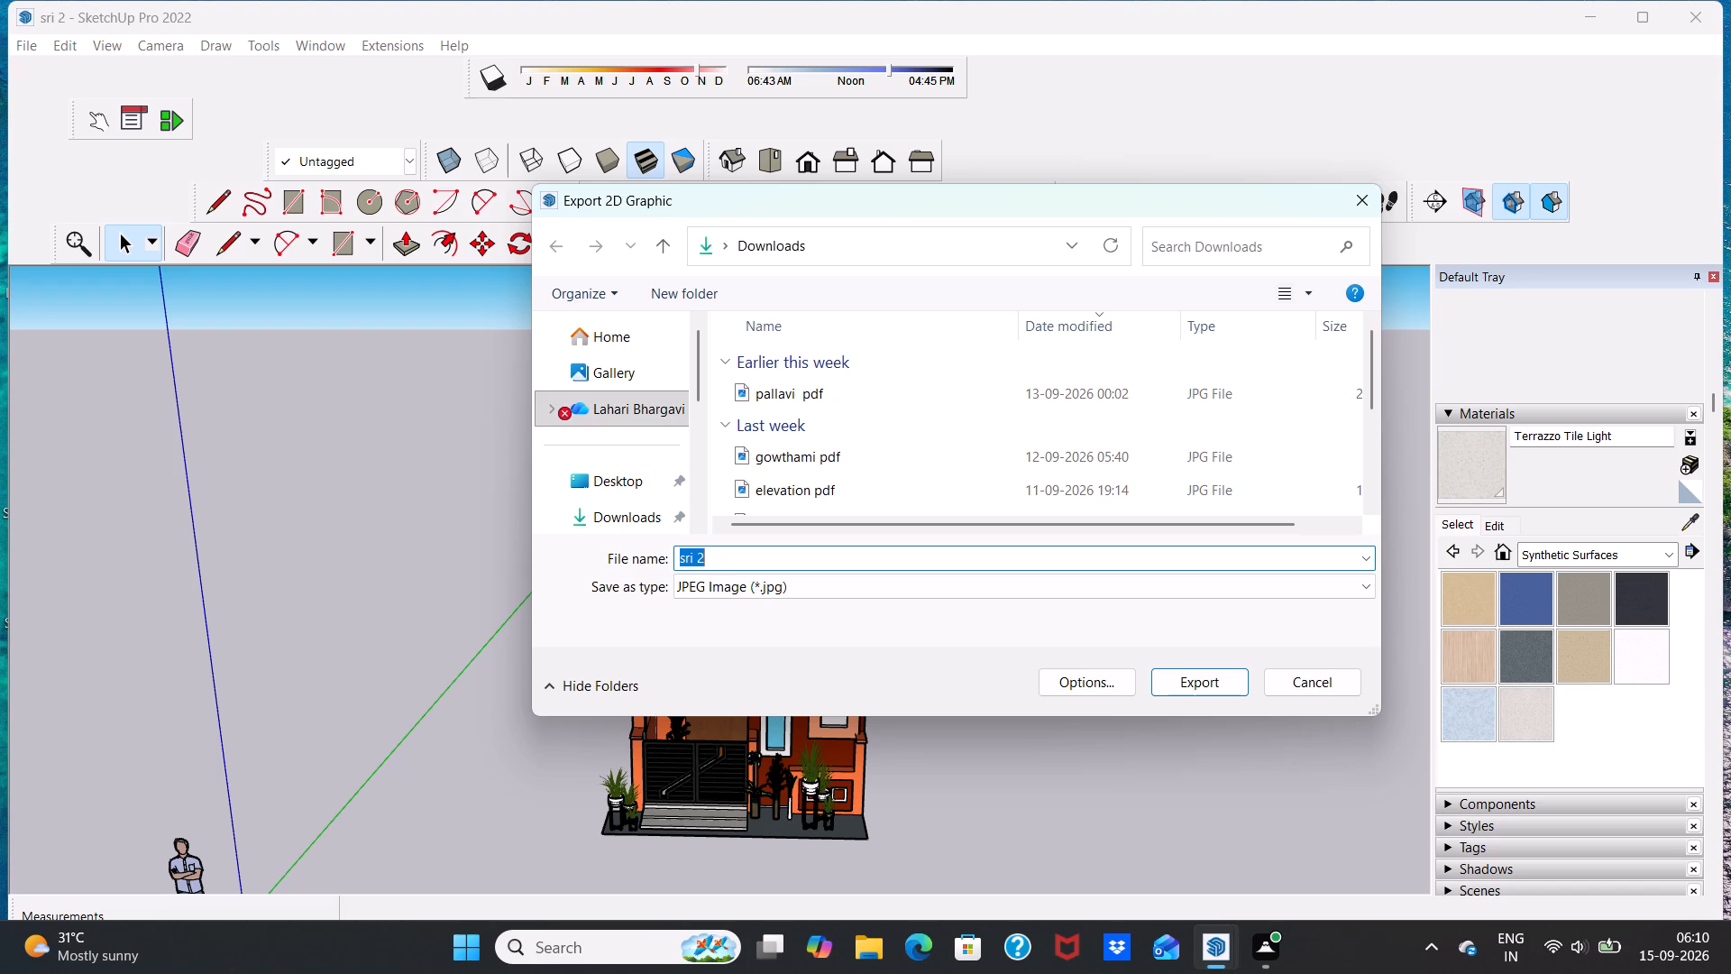
key(space)
text(sri)
key(space)
text(2)
key(space)
key(p)
text(df)
click(1195, 688)
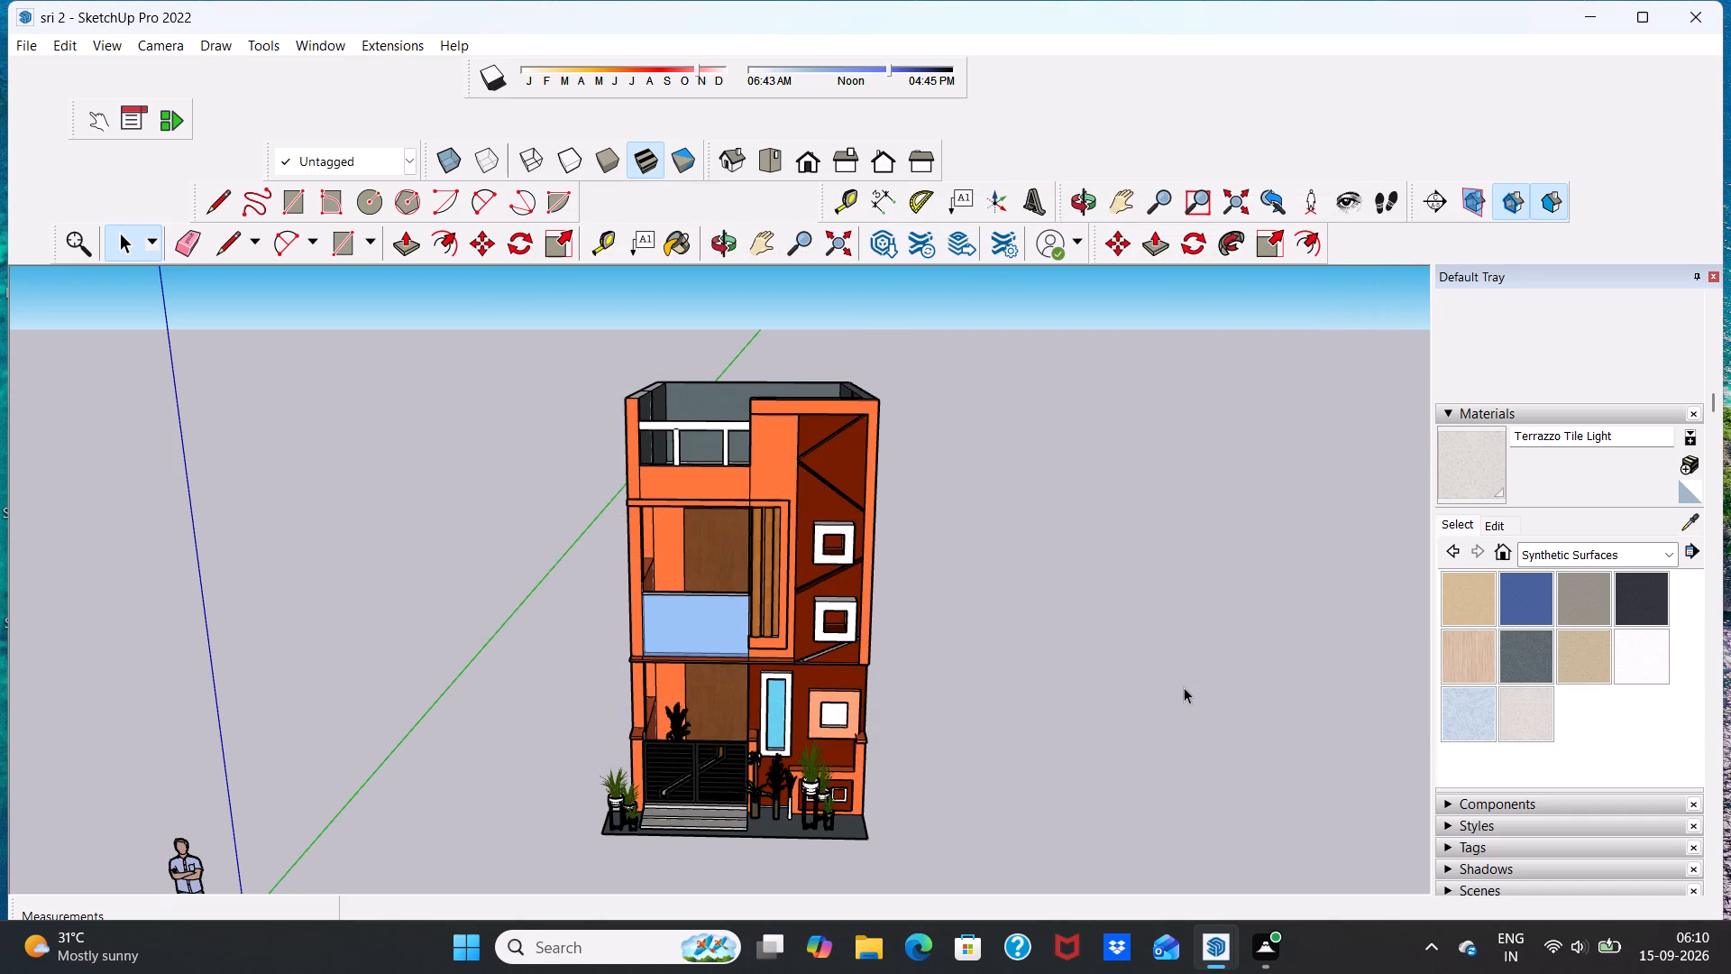